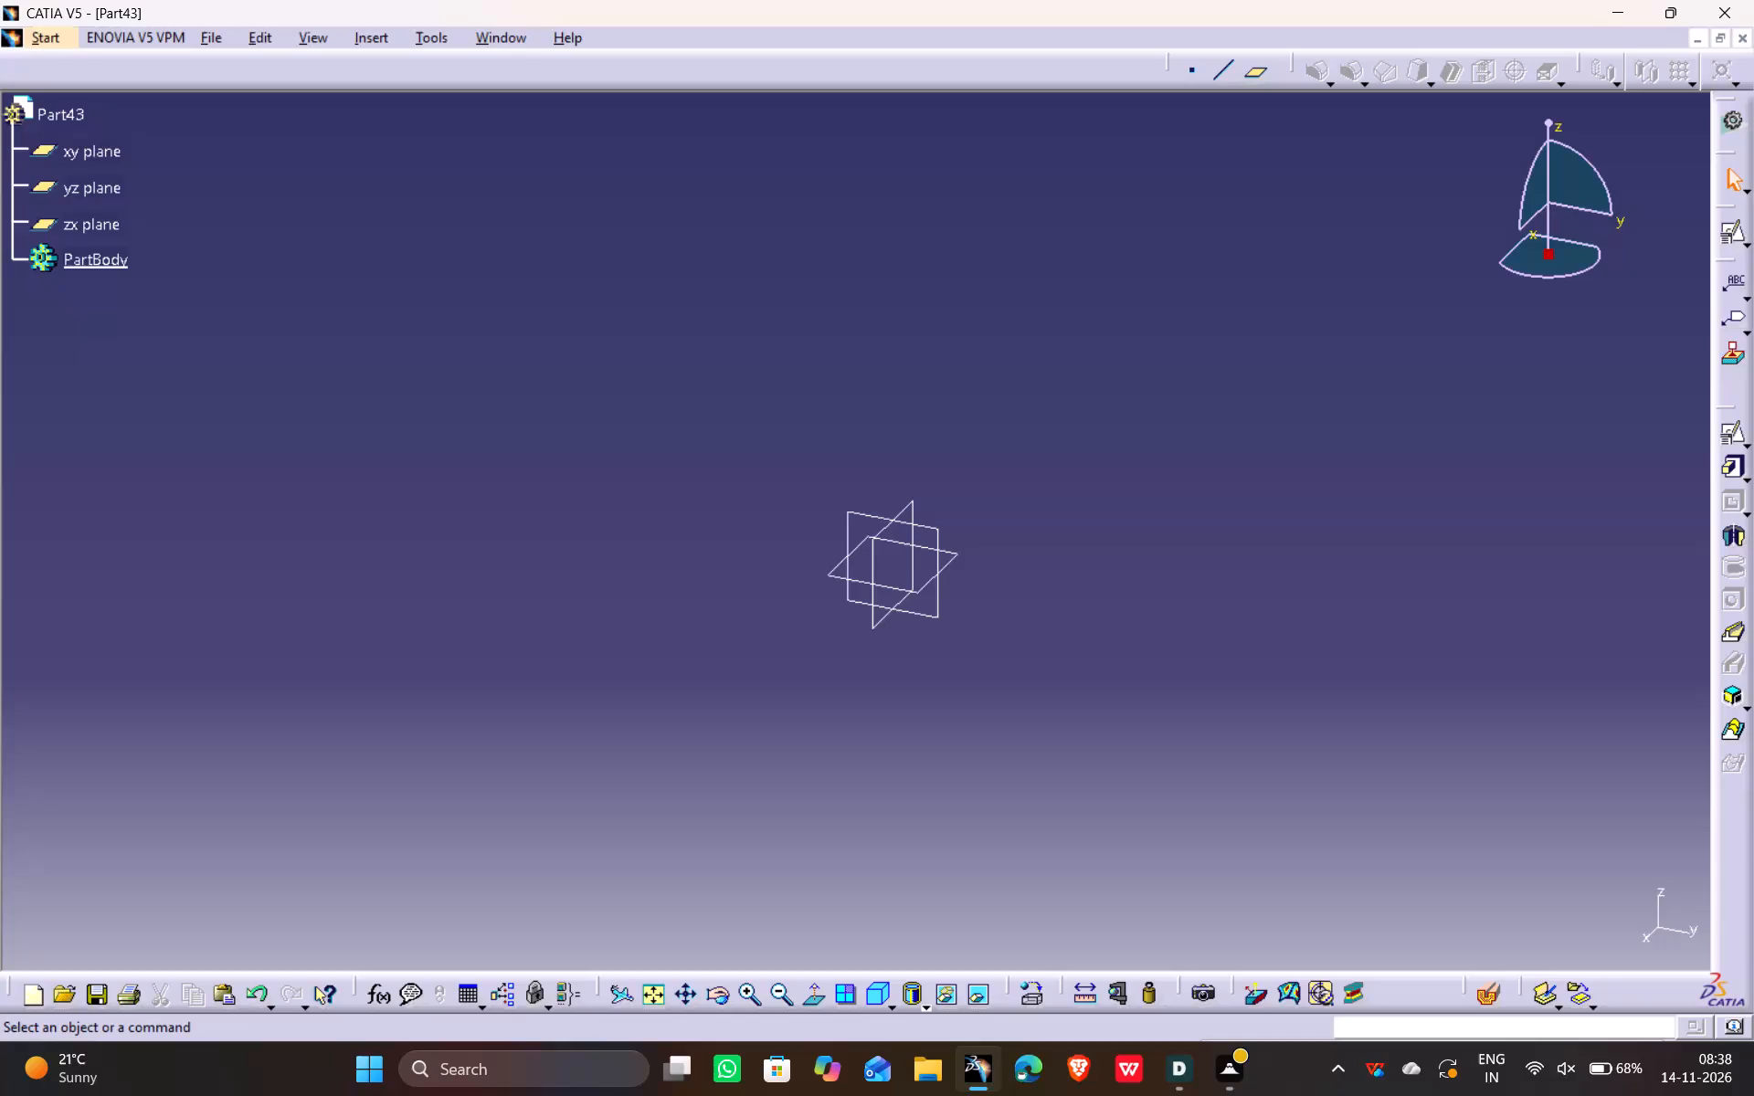
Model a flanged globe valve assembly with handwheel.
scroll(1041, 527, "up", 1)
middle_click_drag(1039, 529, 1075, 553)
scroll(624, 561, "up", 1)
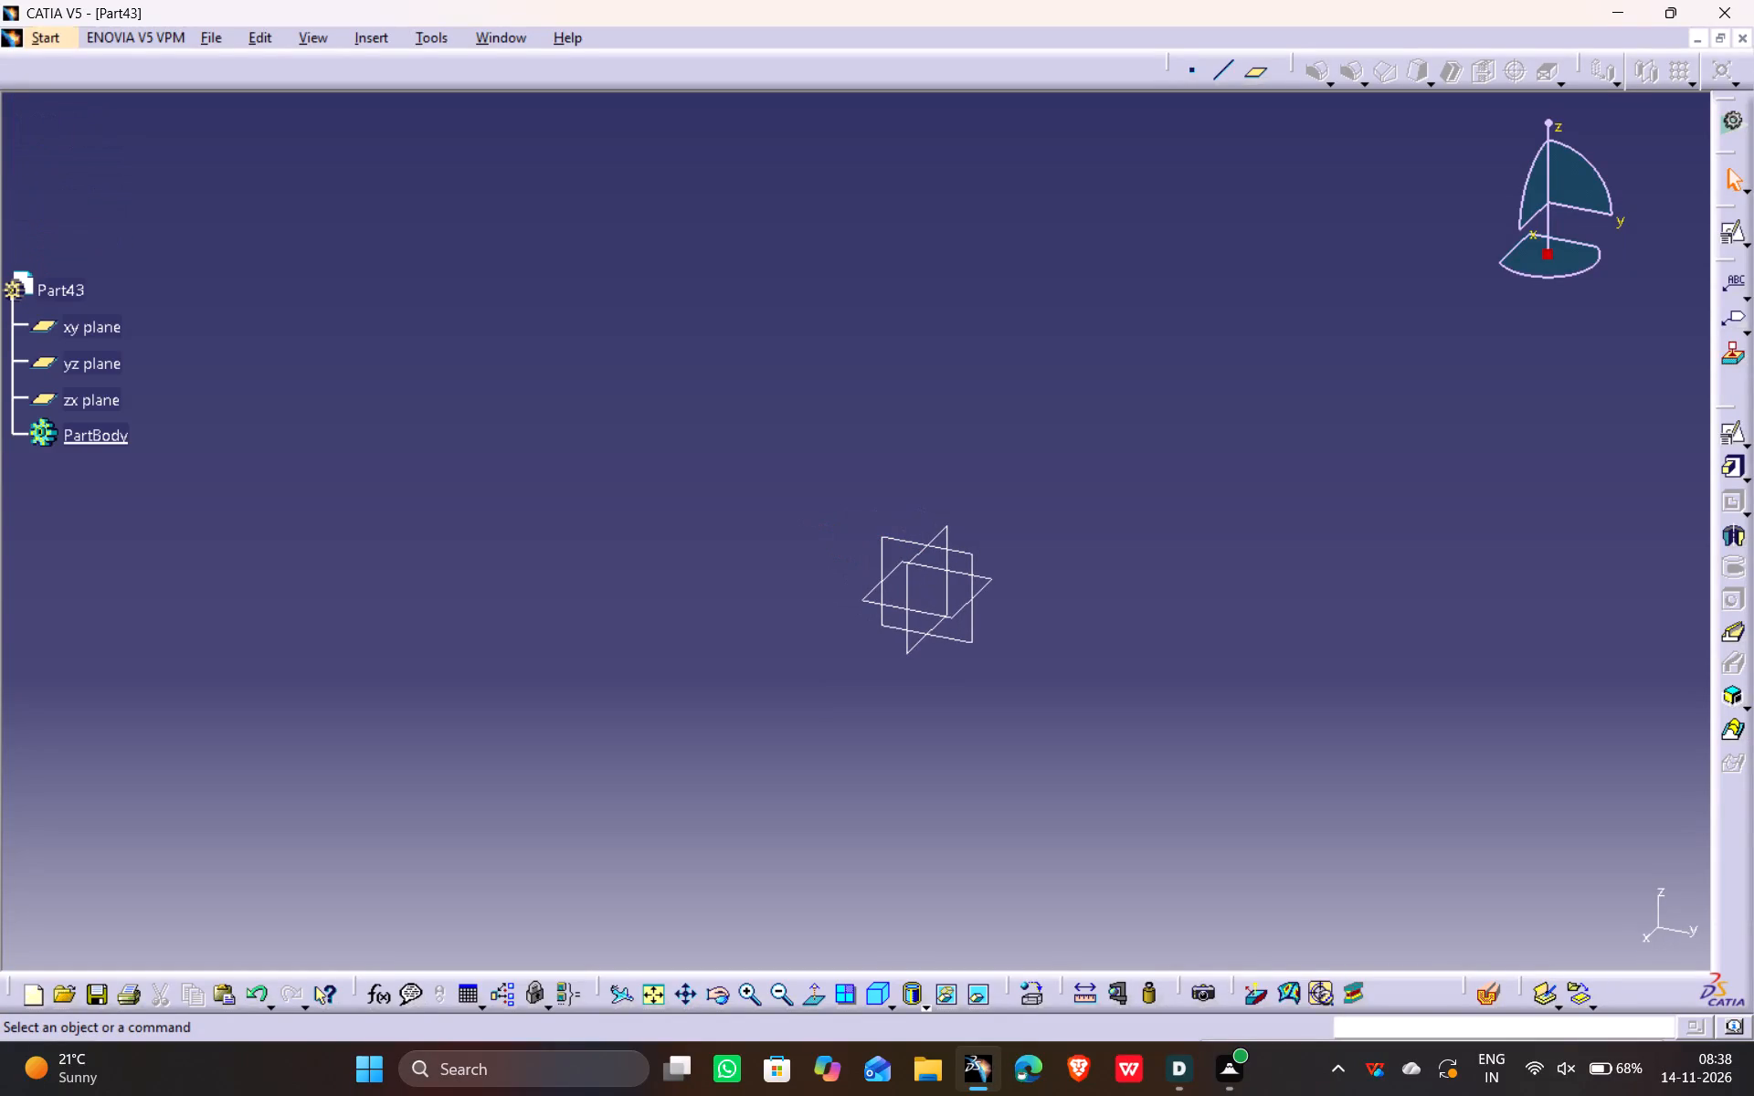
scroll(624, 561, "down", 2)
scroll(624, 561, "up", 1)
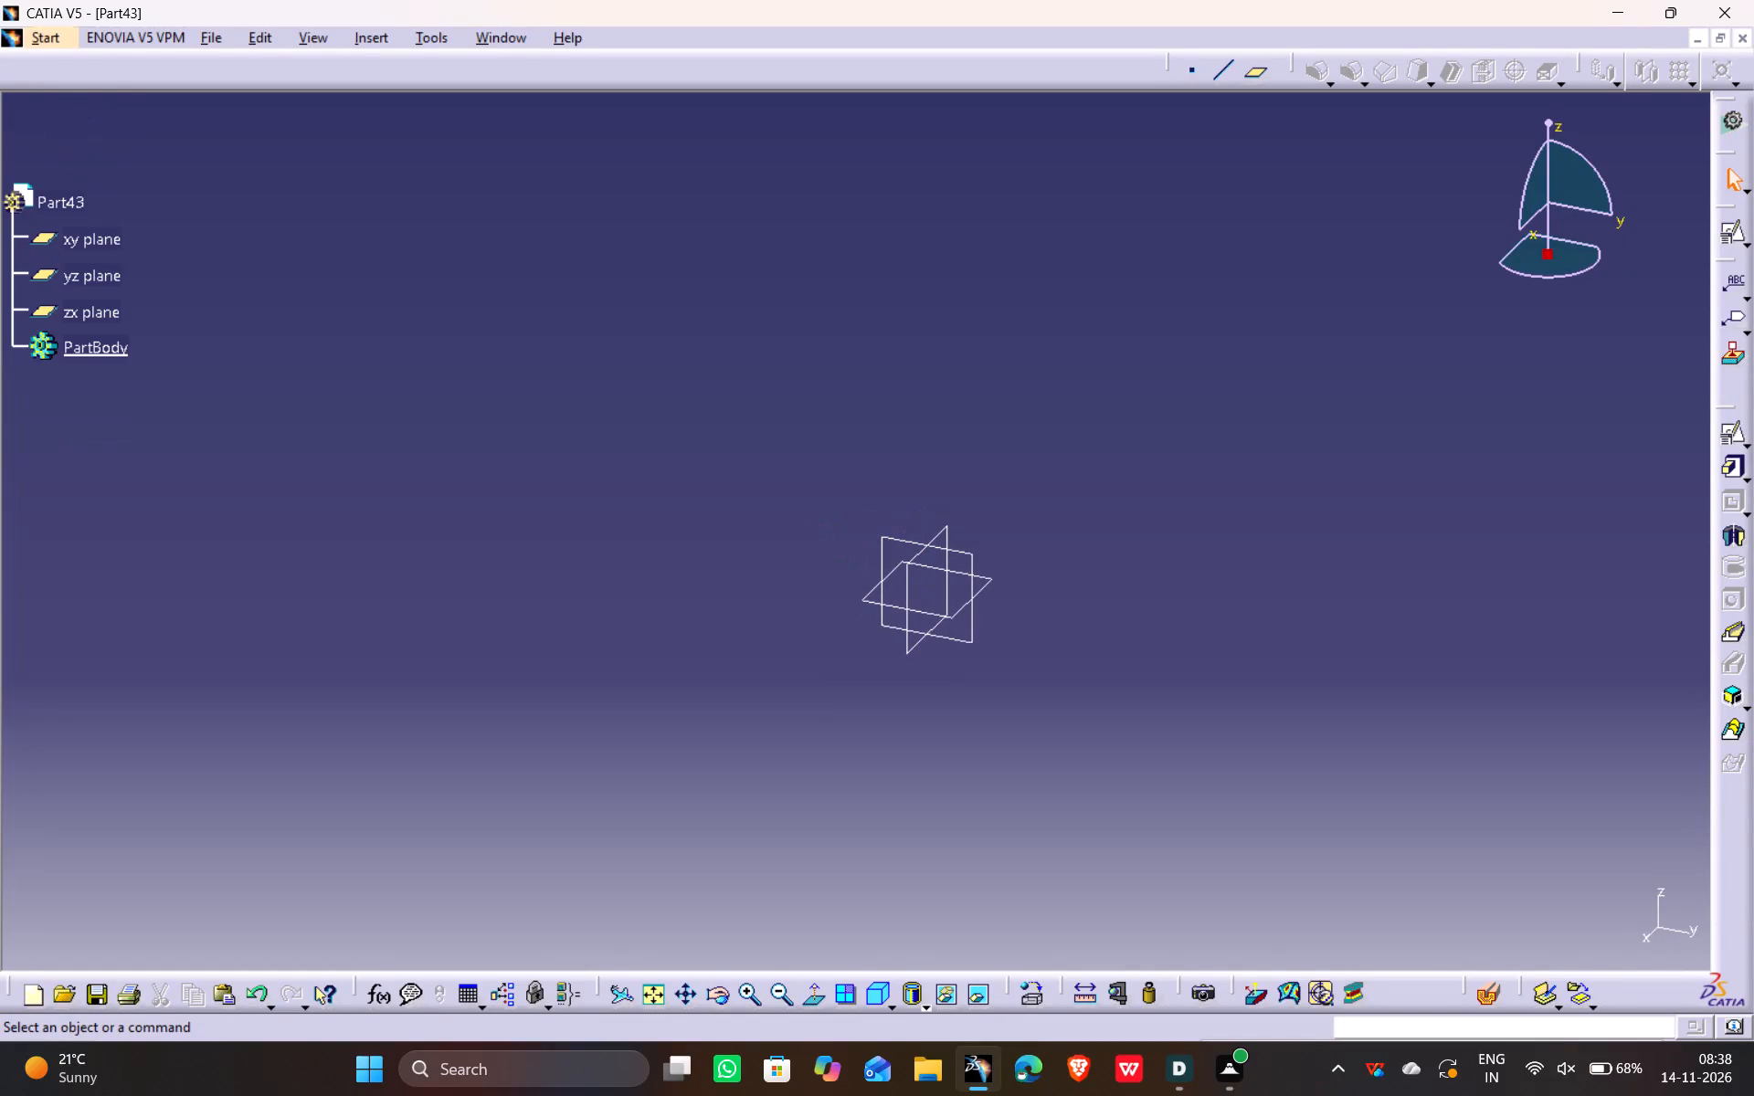
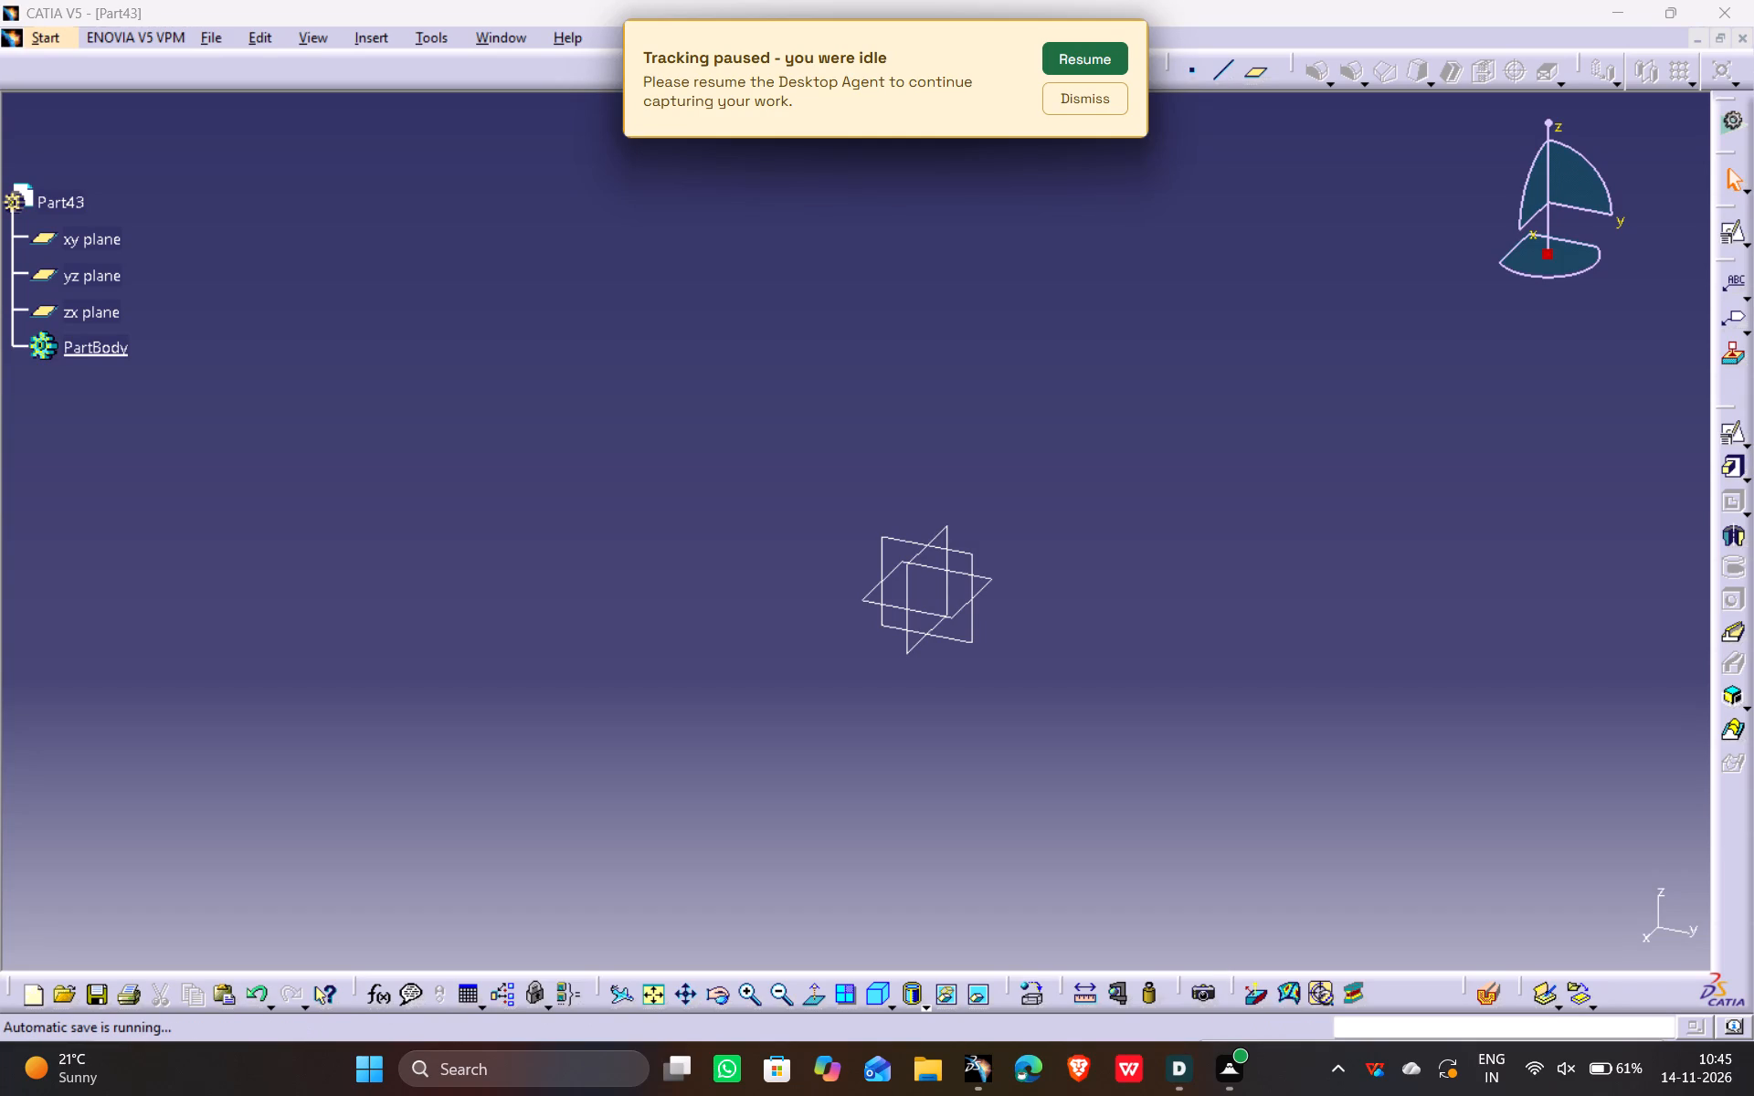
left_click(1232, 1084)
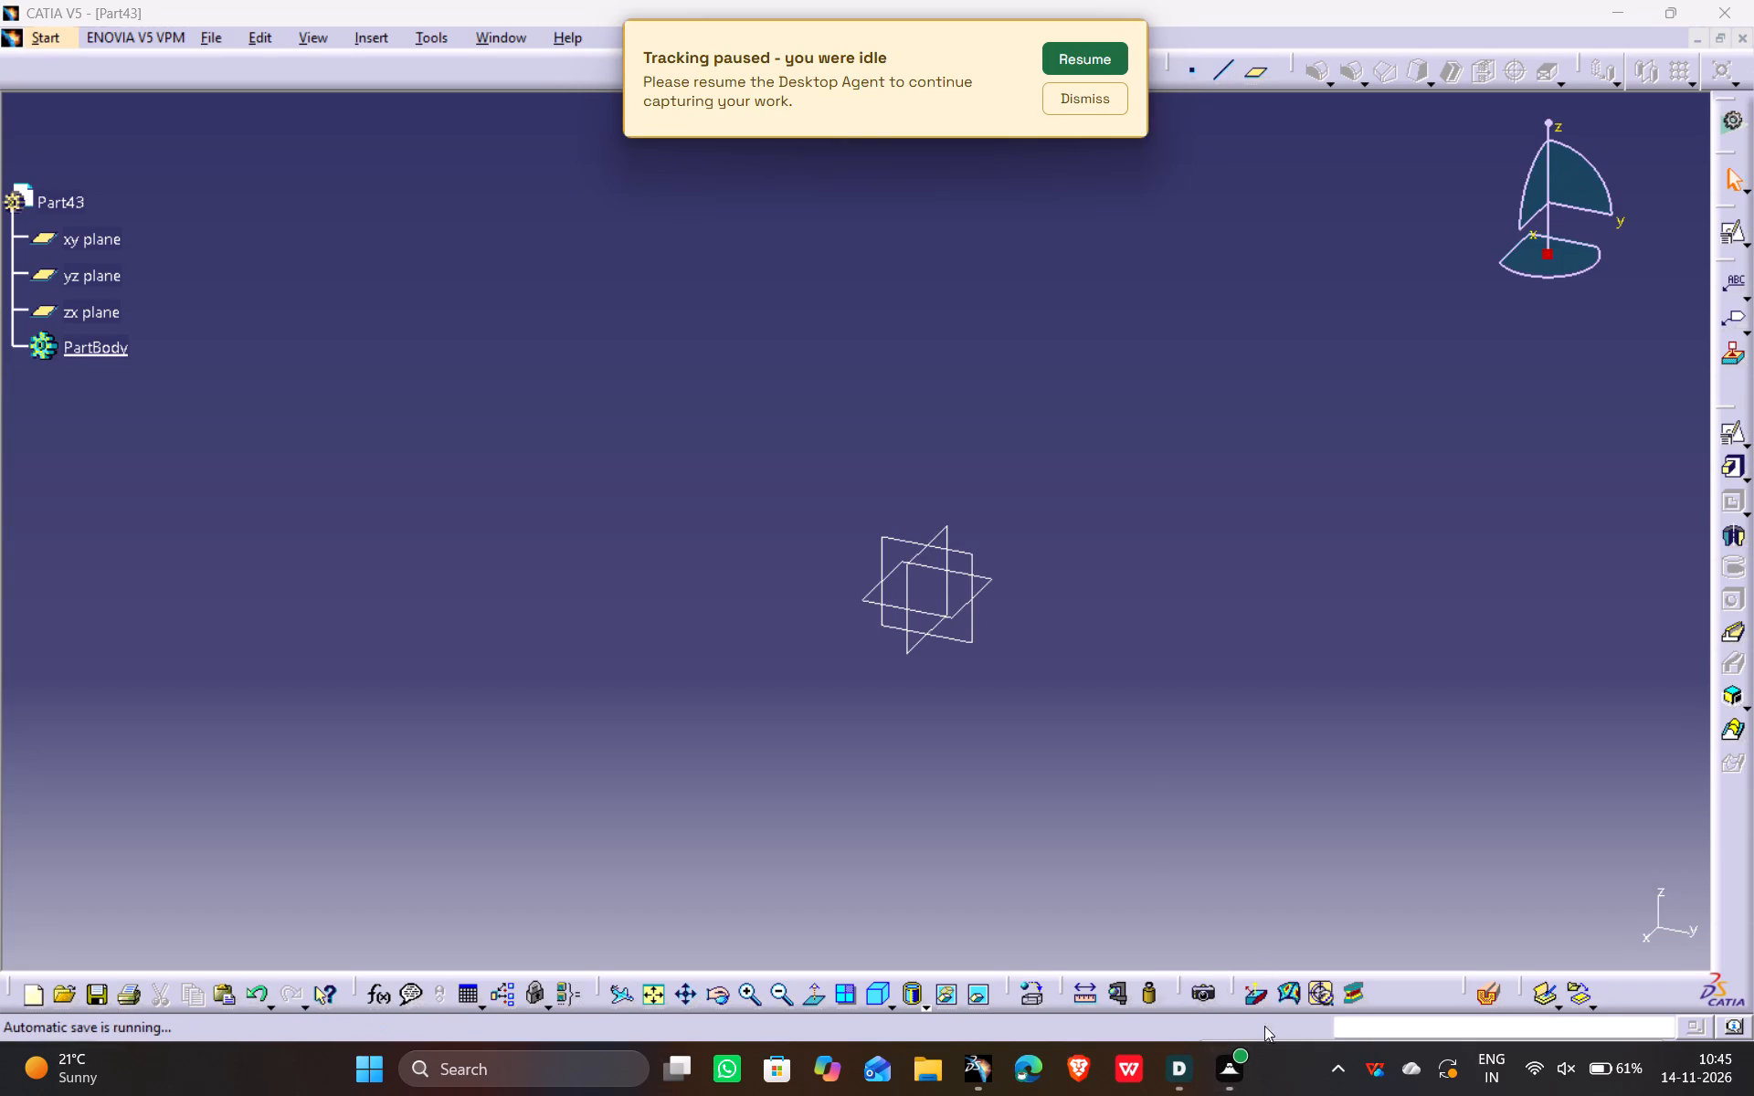
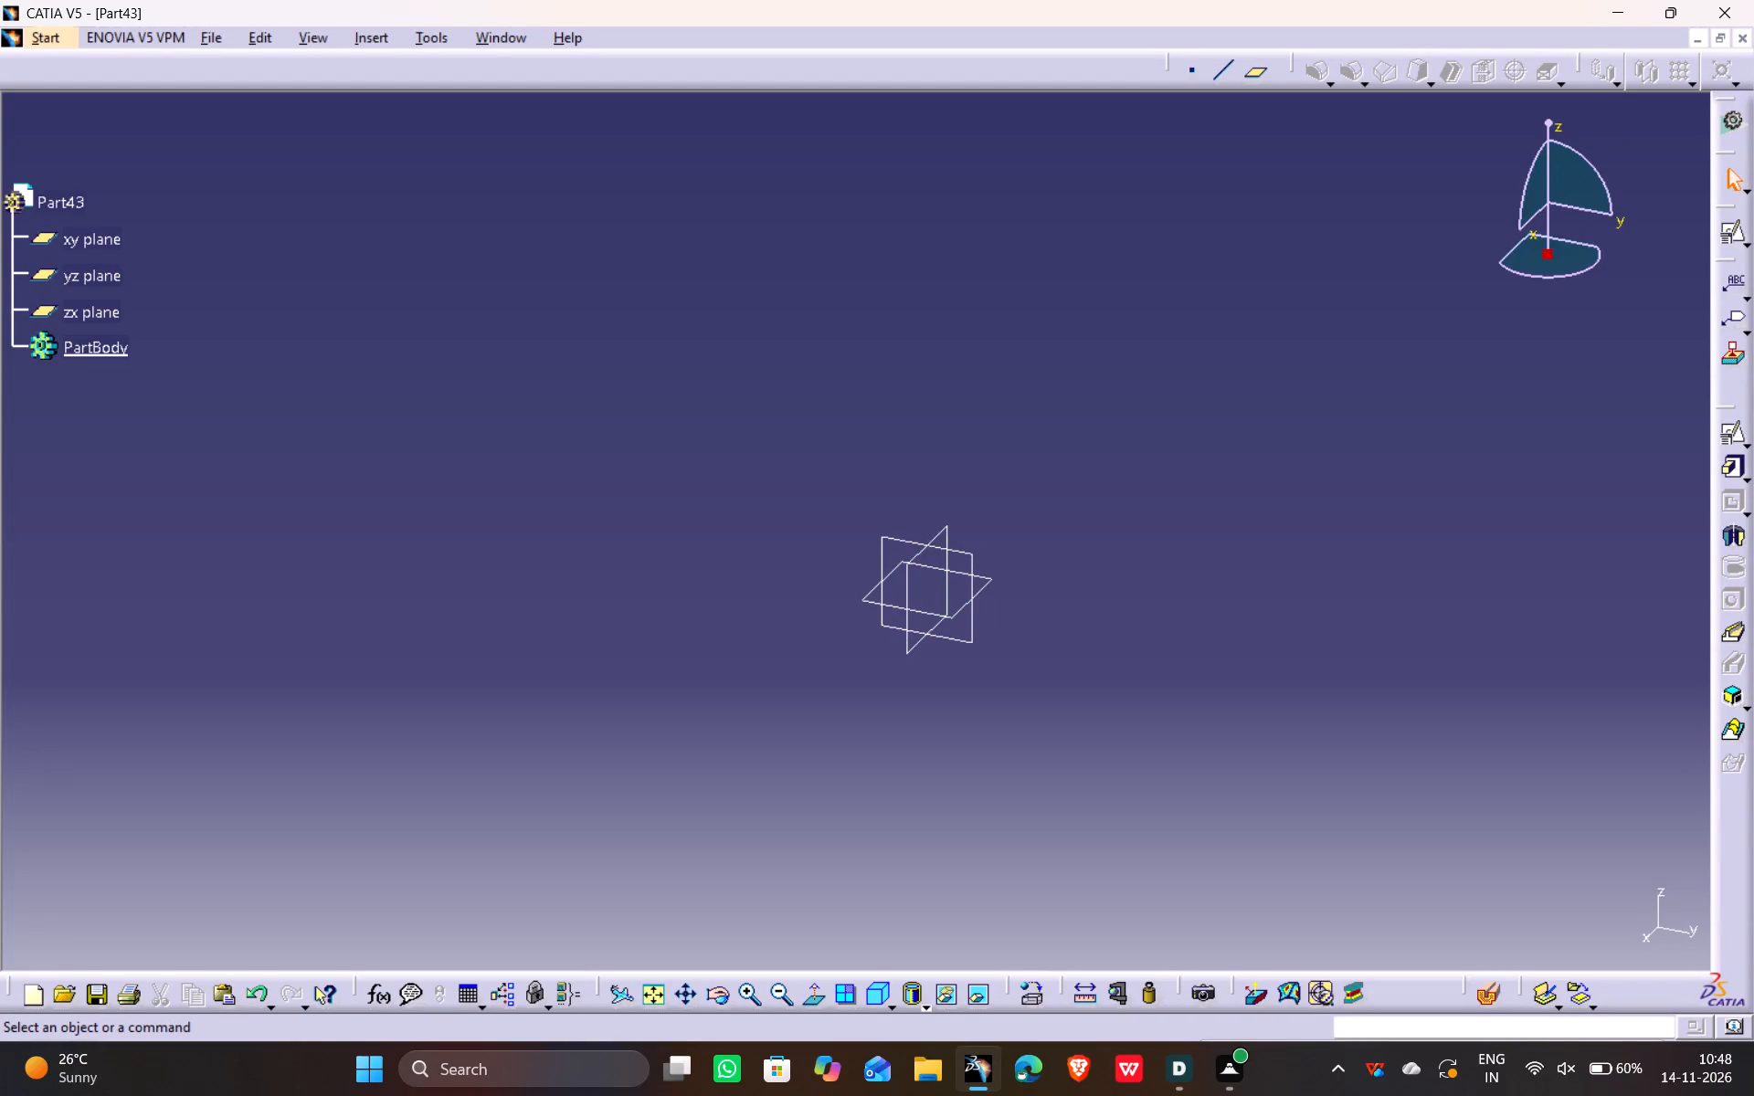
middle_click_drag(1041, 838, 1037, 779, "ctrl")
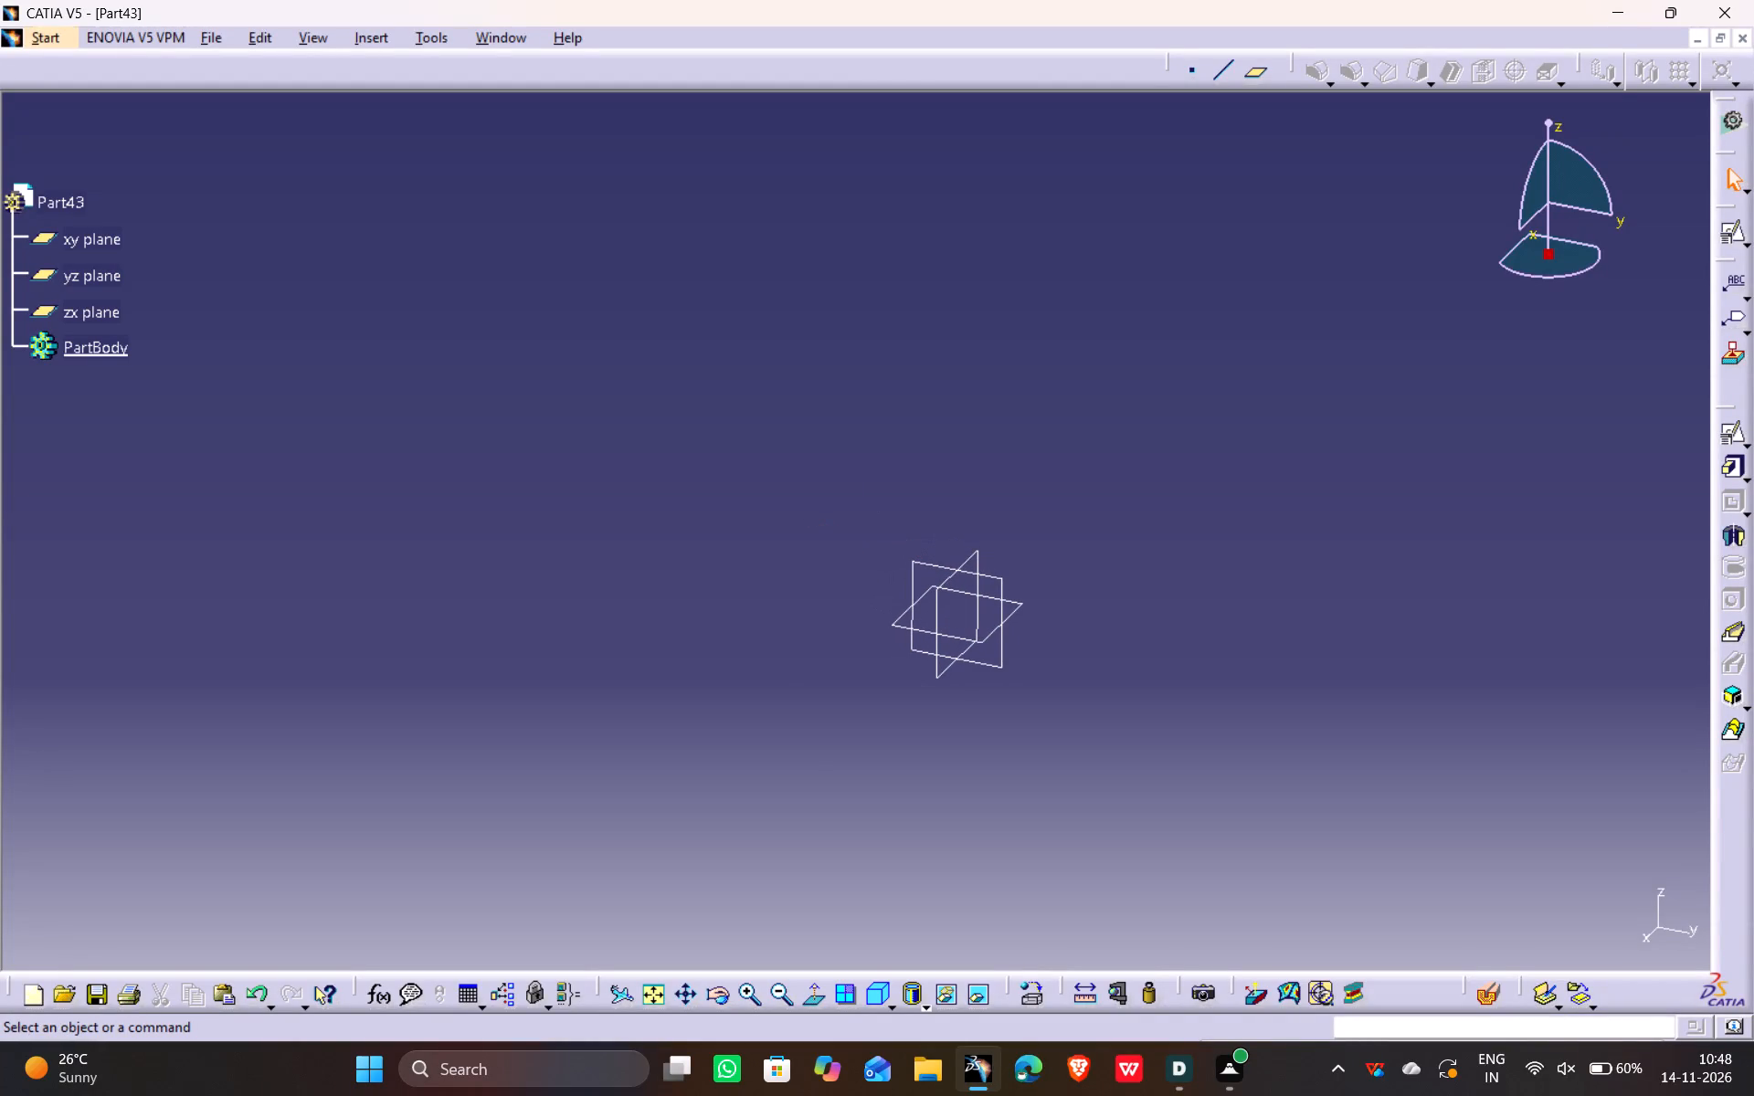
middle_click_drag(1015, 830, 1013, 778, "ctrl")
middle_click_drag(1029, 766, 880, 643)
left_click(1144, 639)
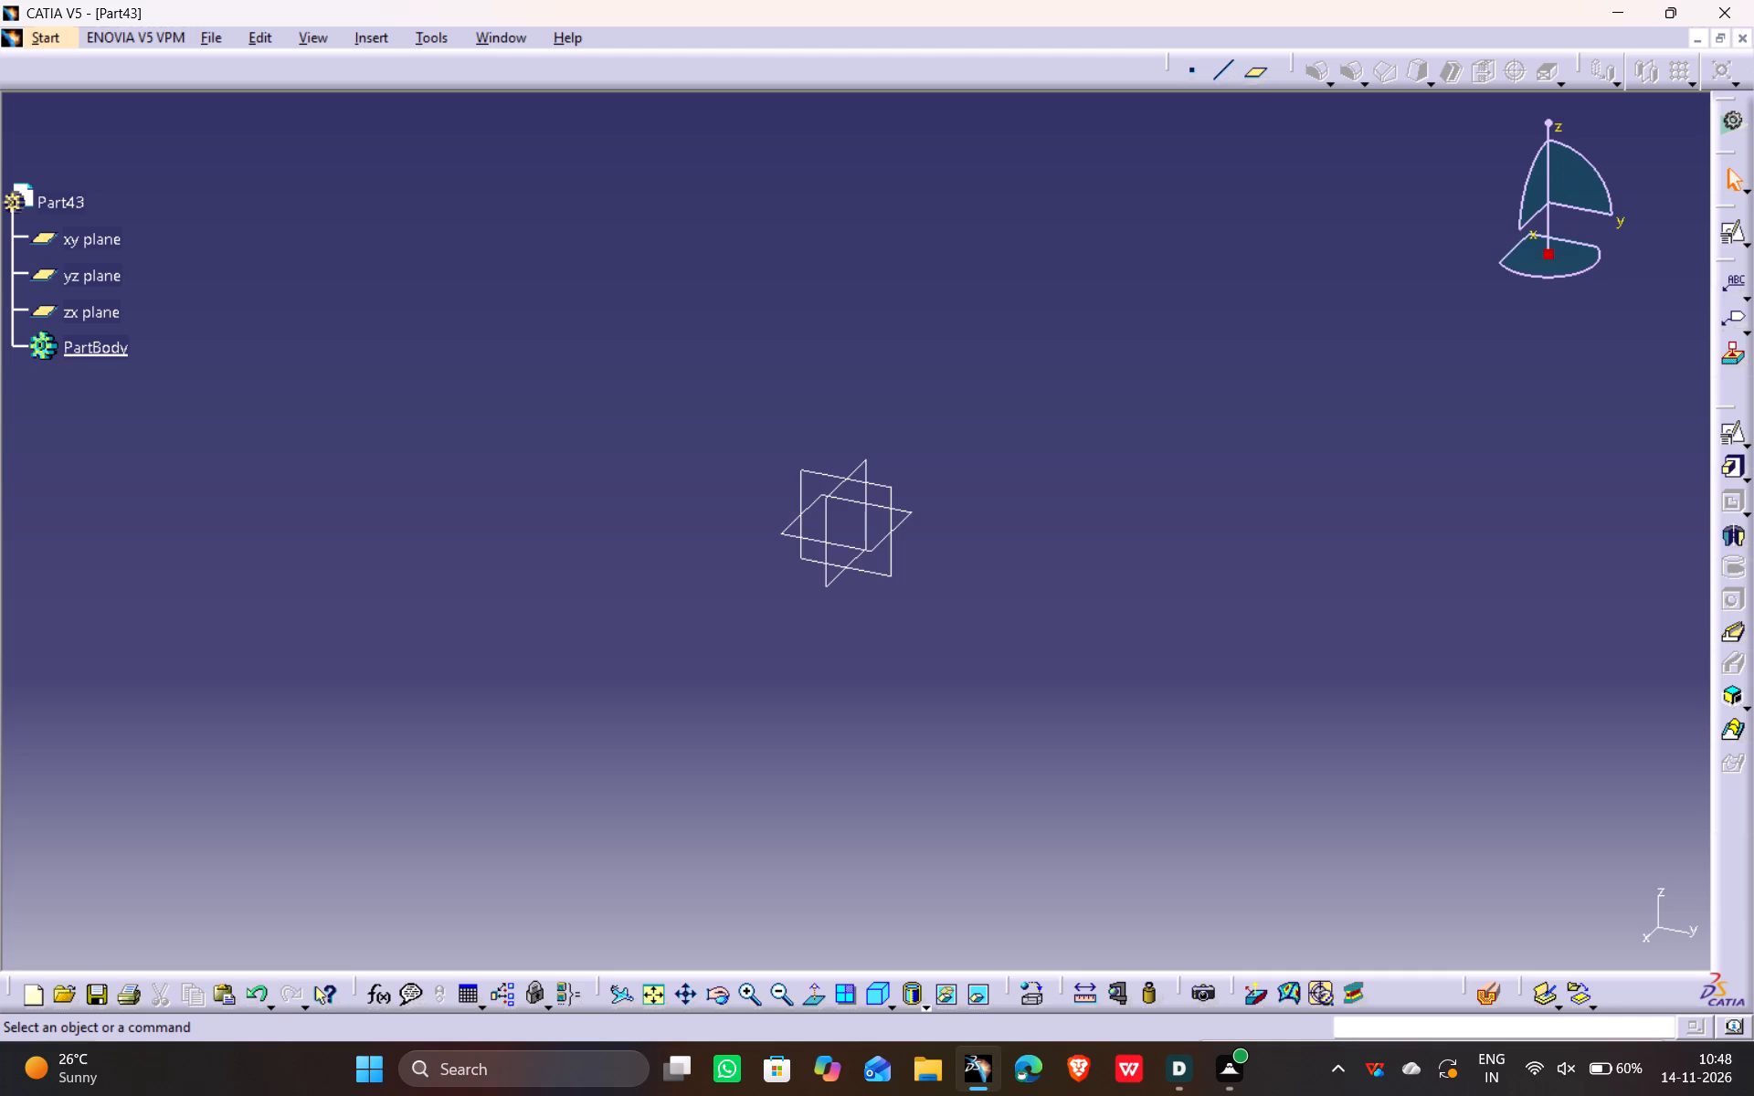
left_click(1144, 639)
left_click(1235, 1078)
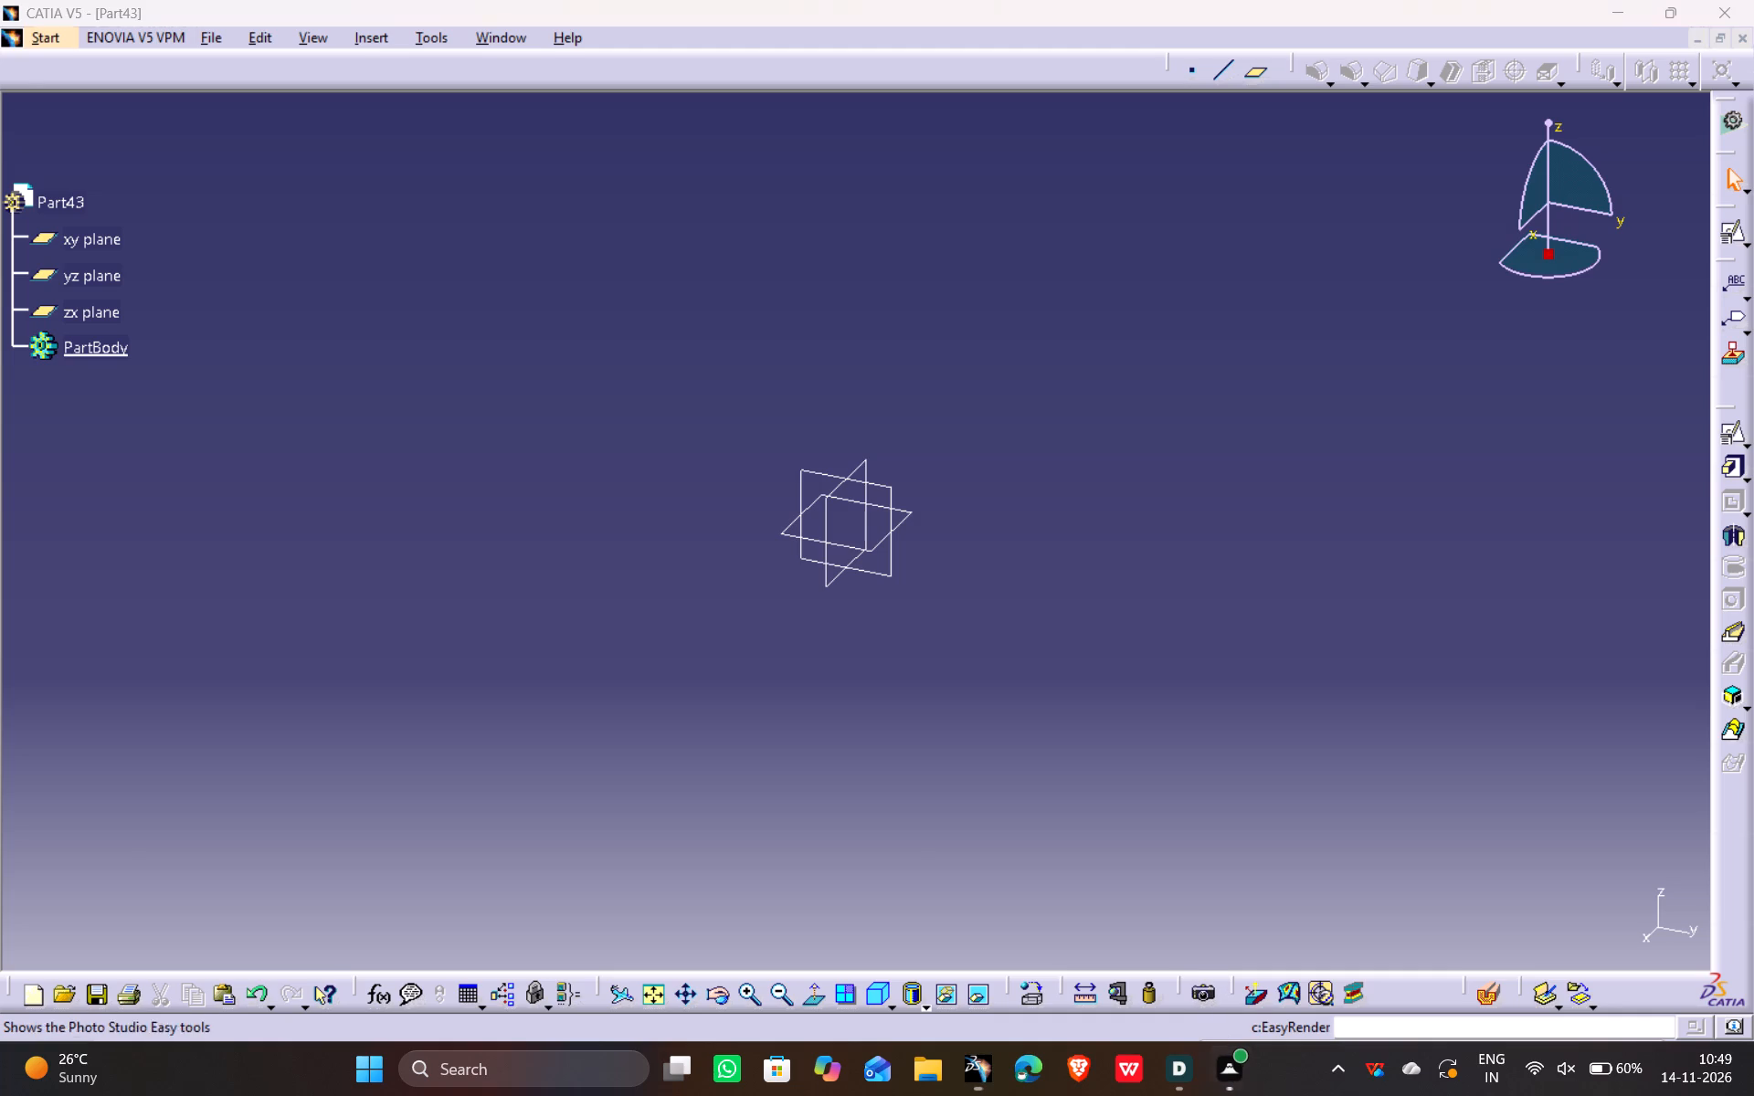
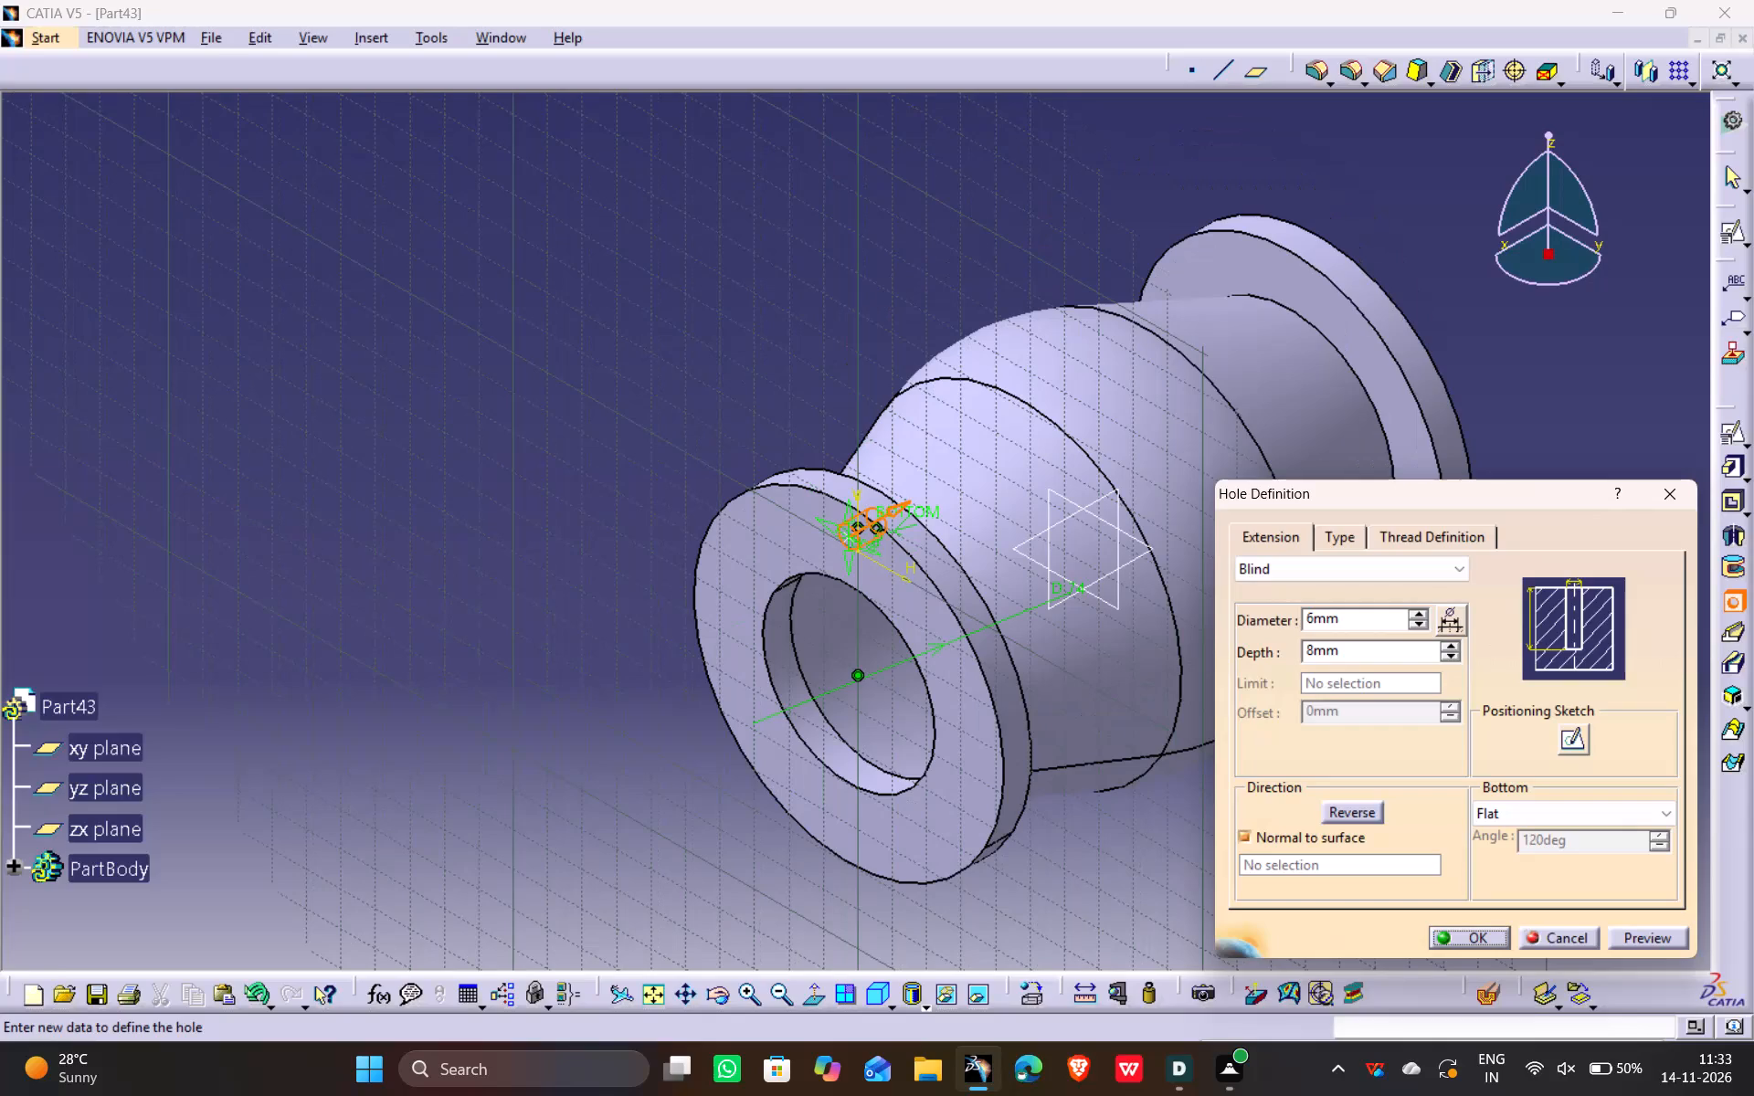
Create the blind hole on the front flange's face with a 6 mm diameter, 8 mm depth and flat bottom.
scroll(1332, 454, "up", 3)
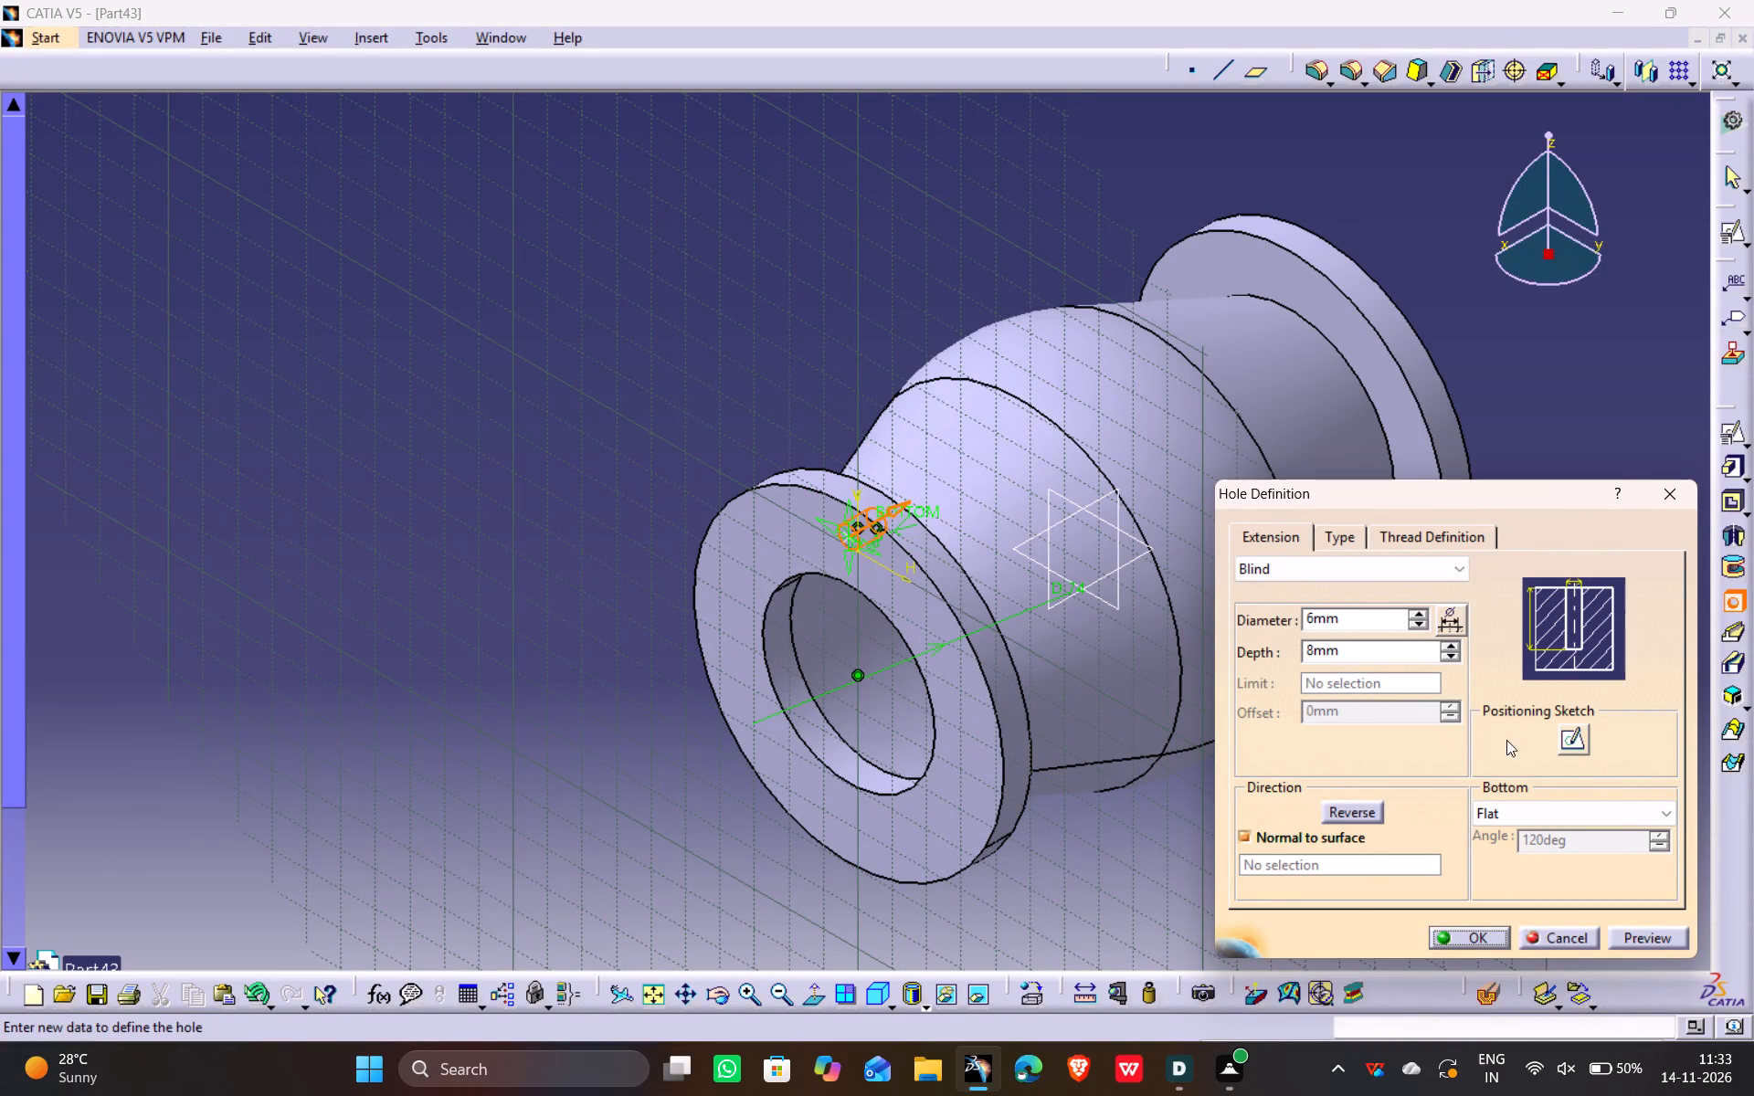
left_click(1631, 935)
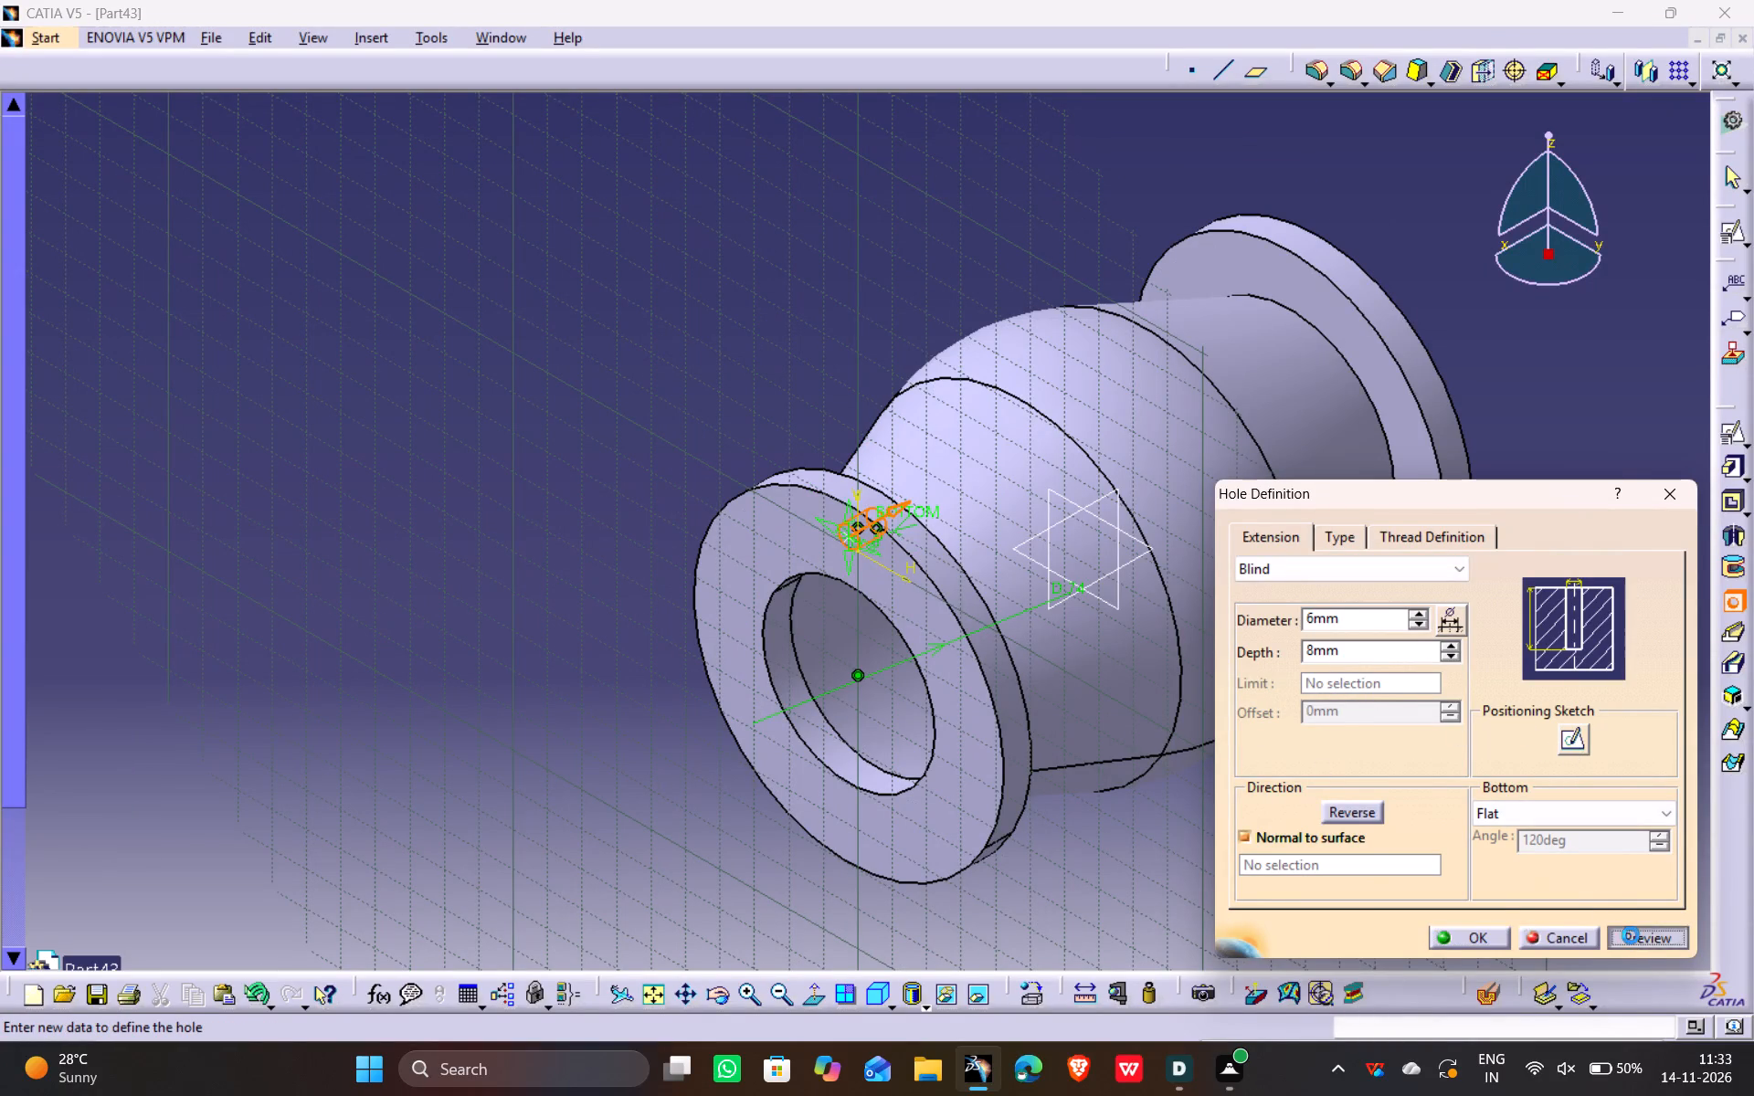
left_click(1456, 938)
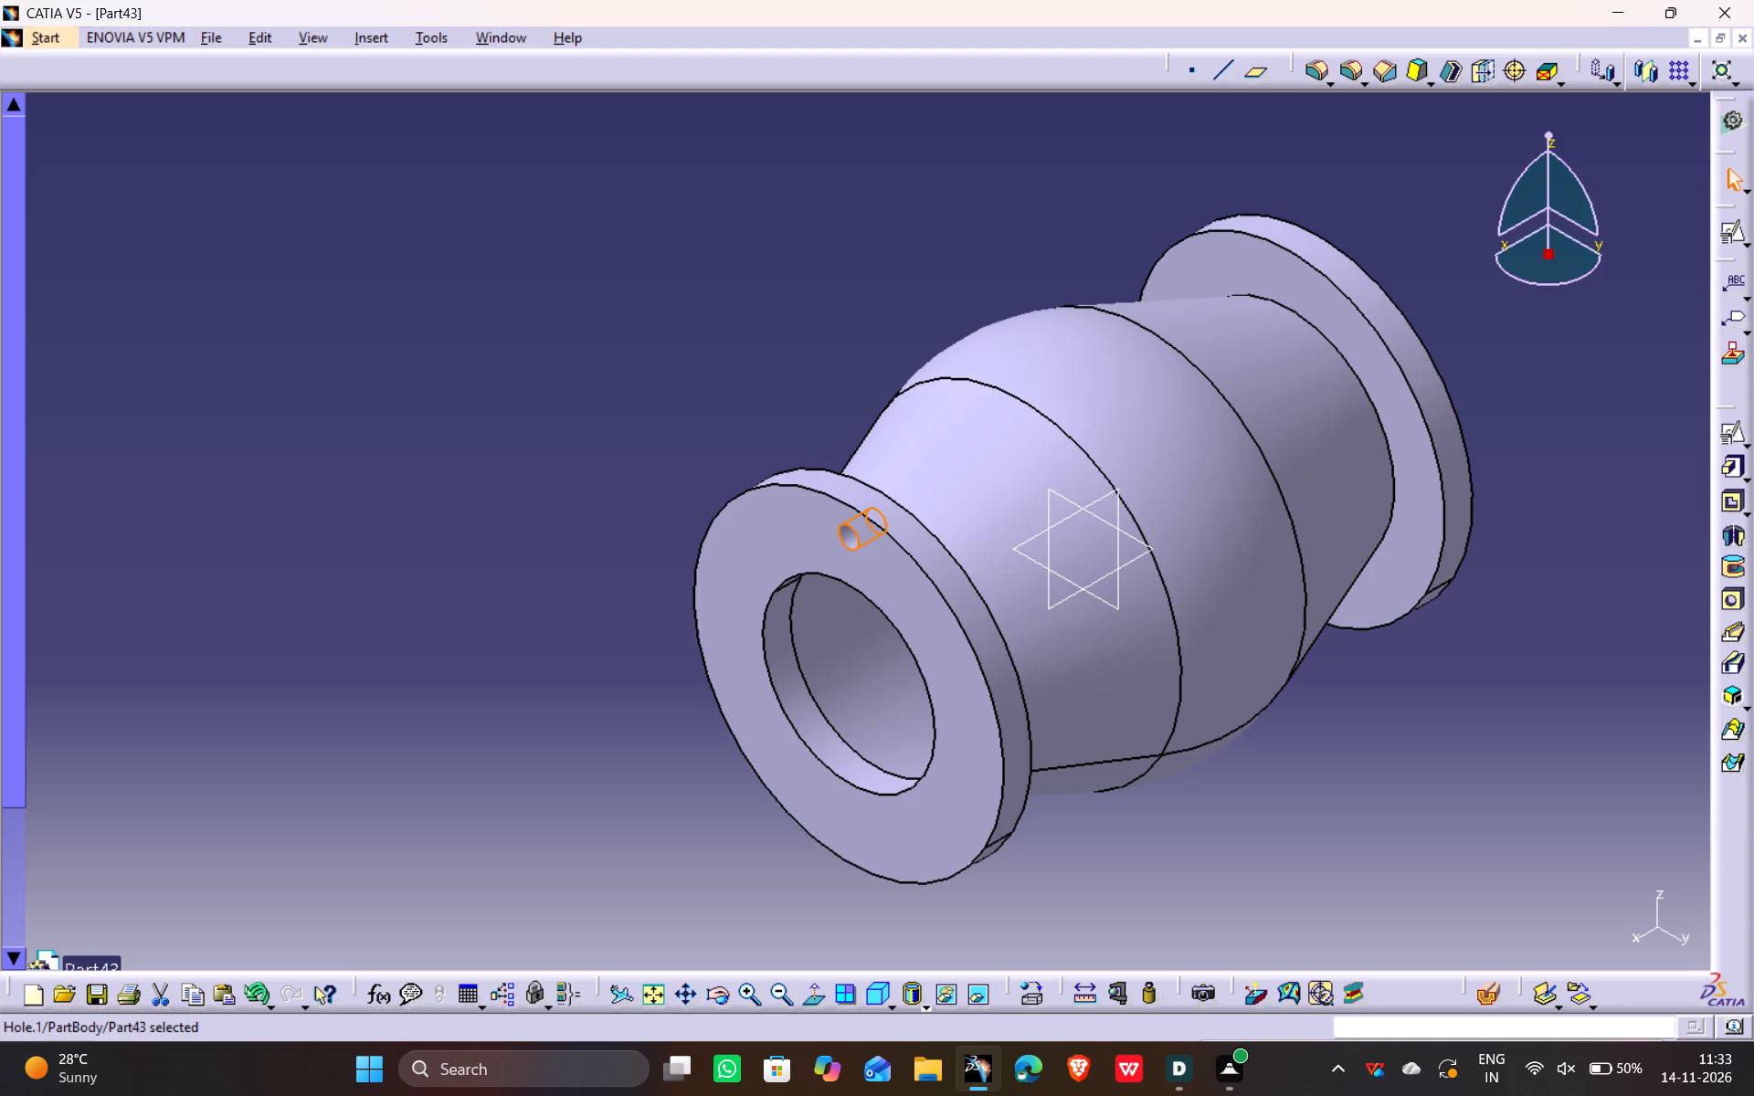
Circular-pattern the front flange hole with 6 instances at 60deg angular spacing, using the flange's end face as reference.
left_click(1689, 82)
left_click(1689, 81)
left_click(1708, 150)
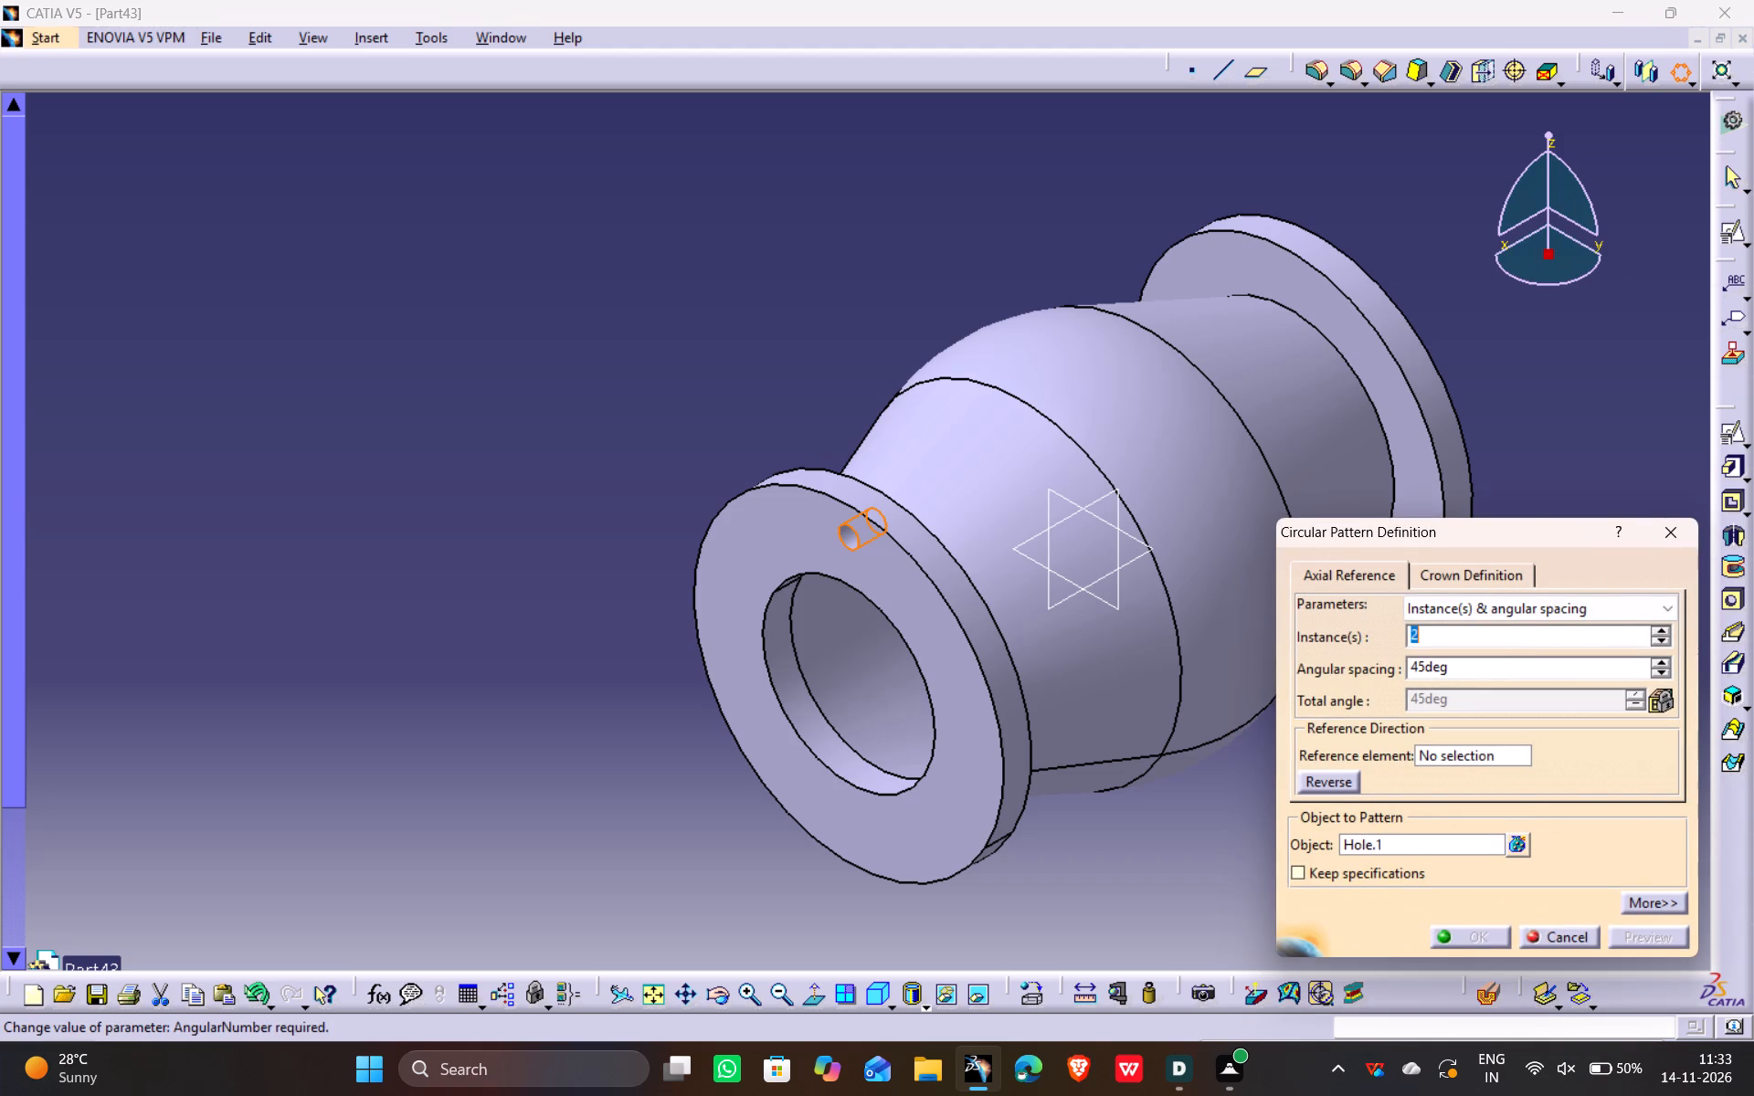
key("6")
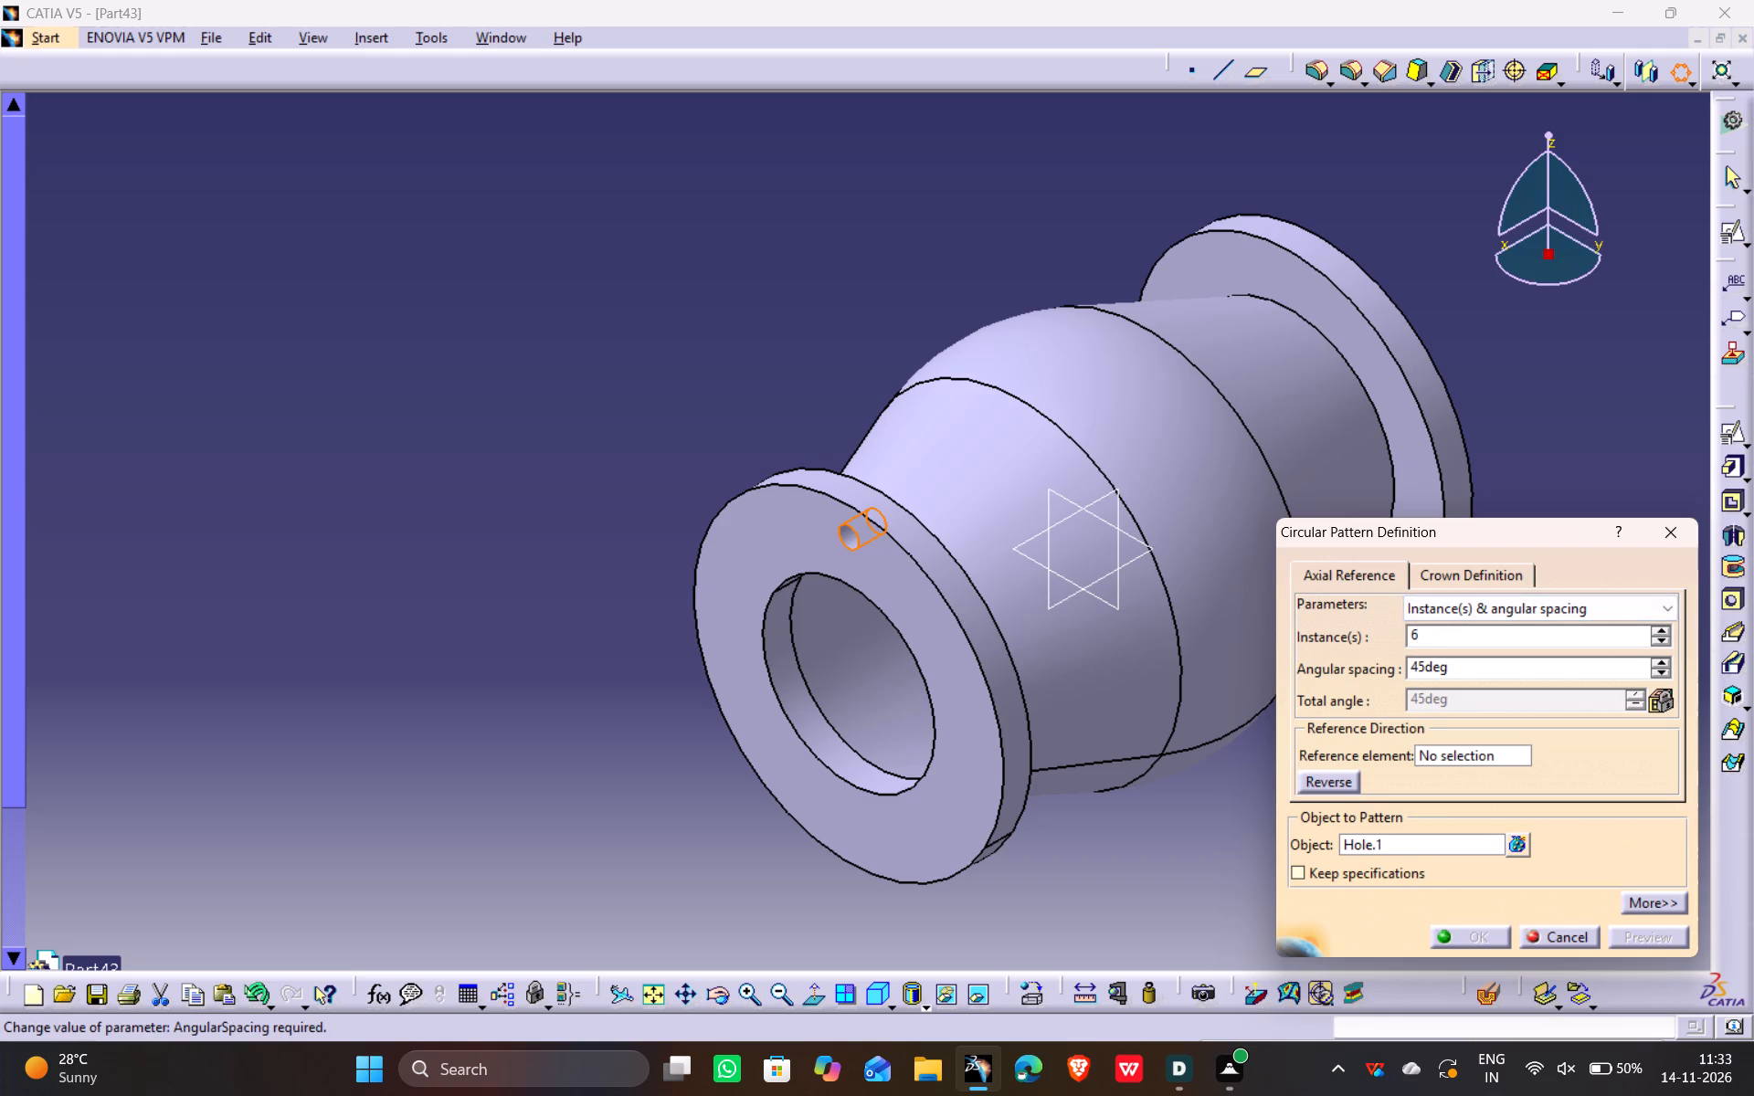
left_click_drag(1425, 665, 1329, 675)
type("60")
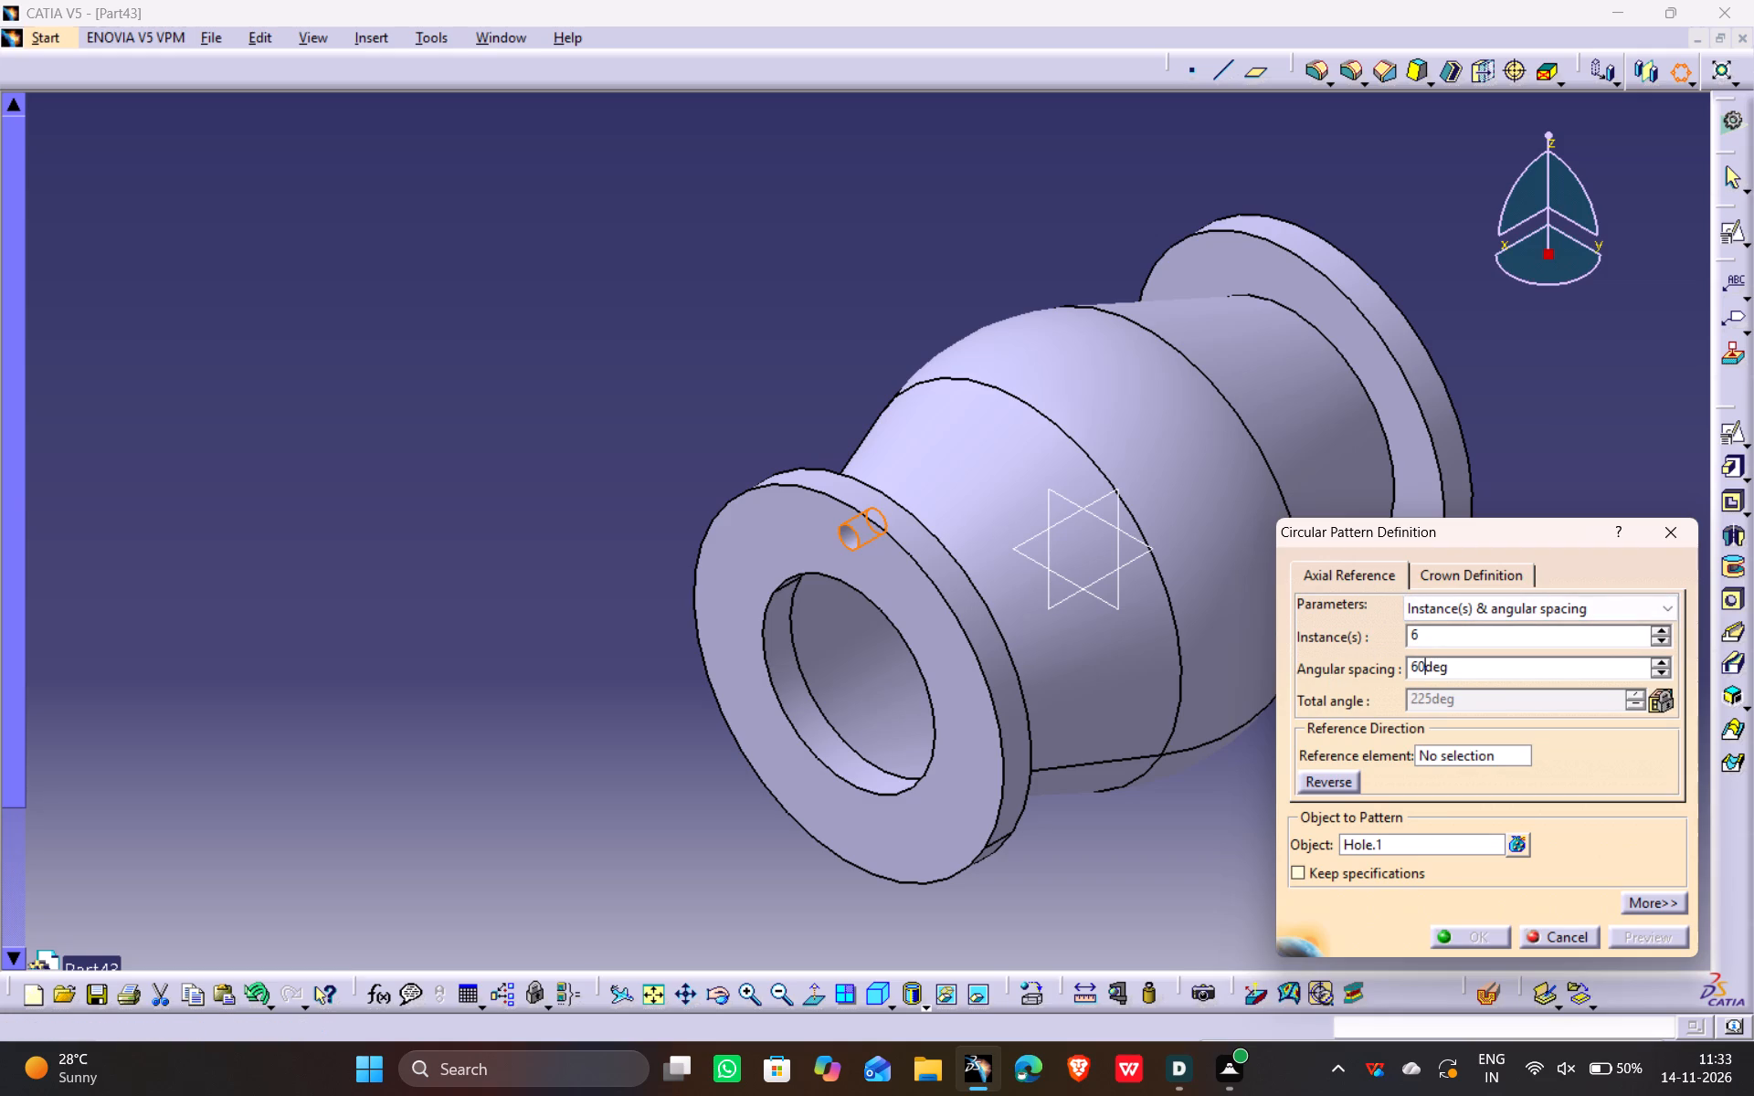
left_click(1474, 465)
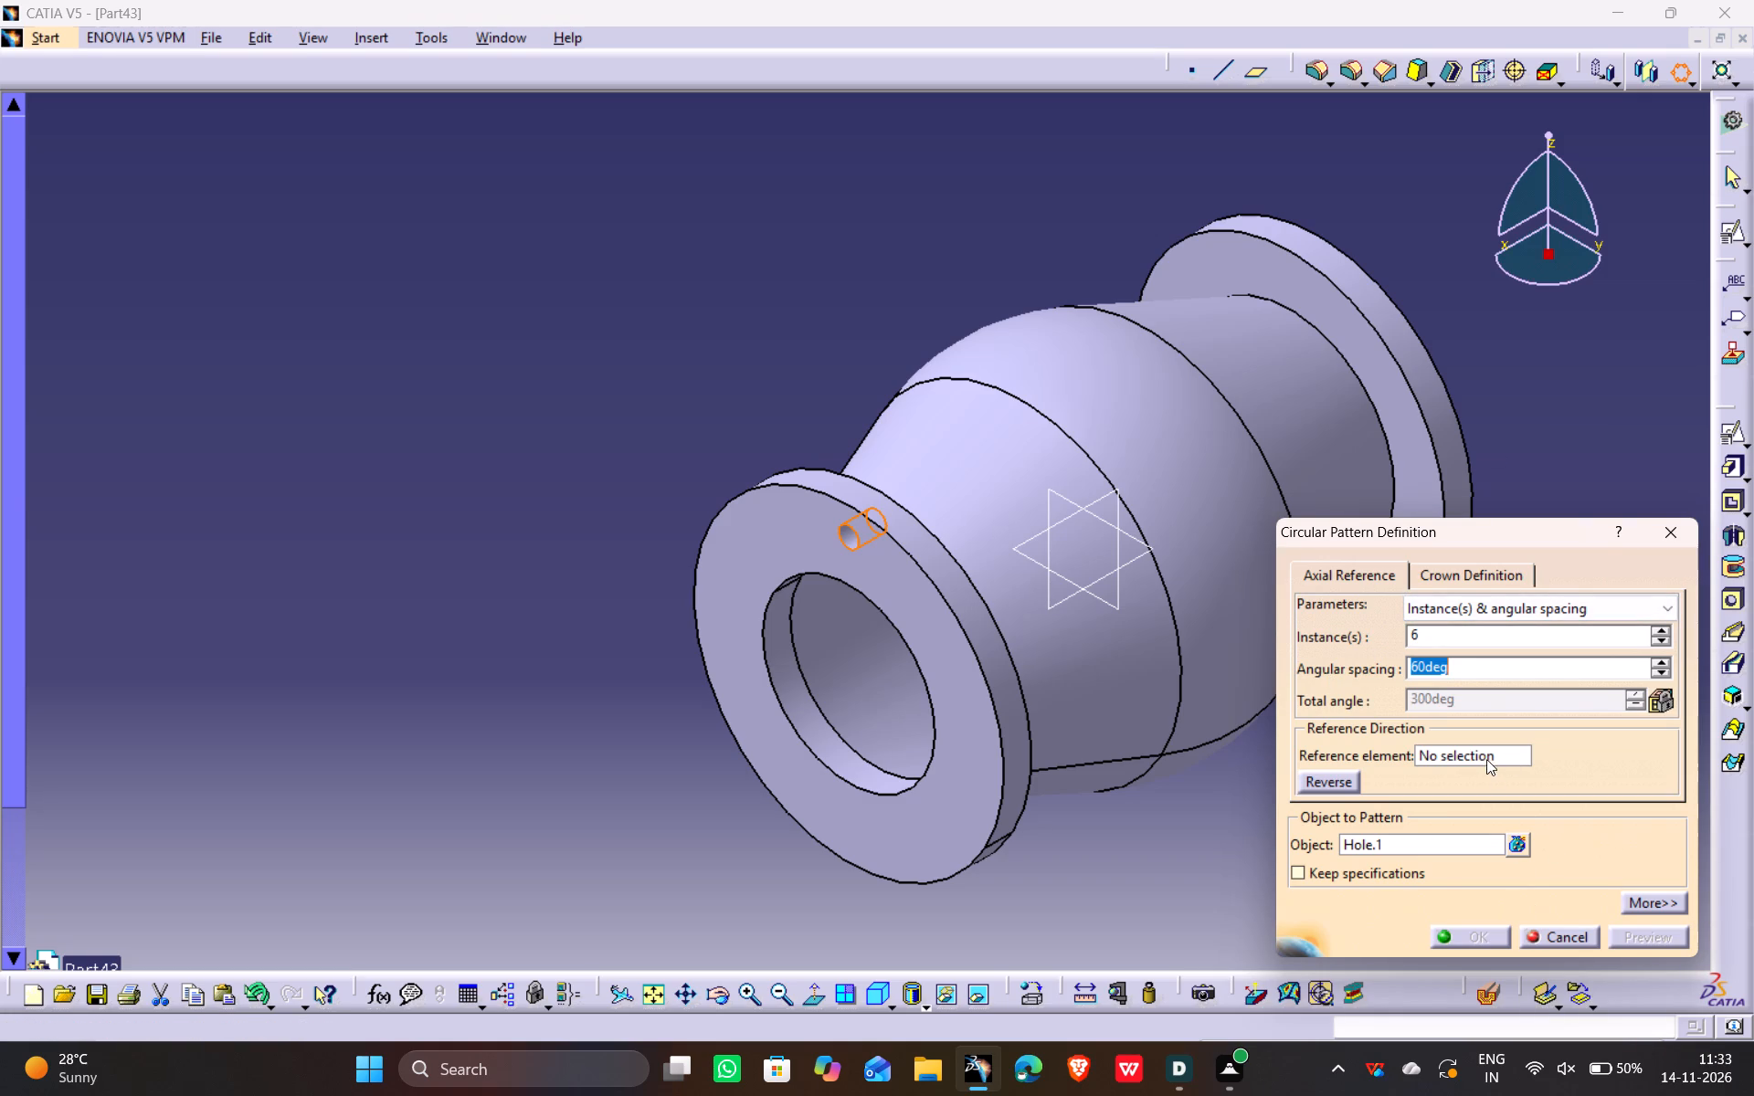
left_click(1484, 754)
left_click(943, 838)
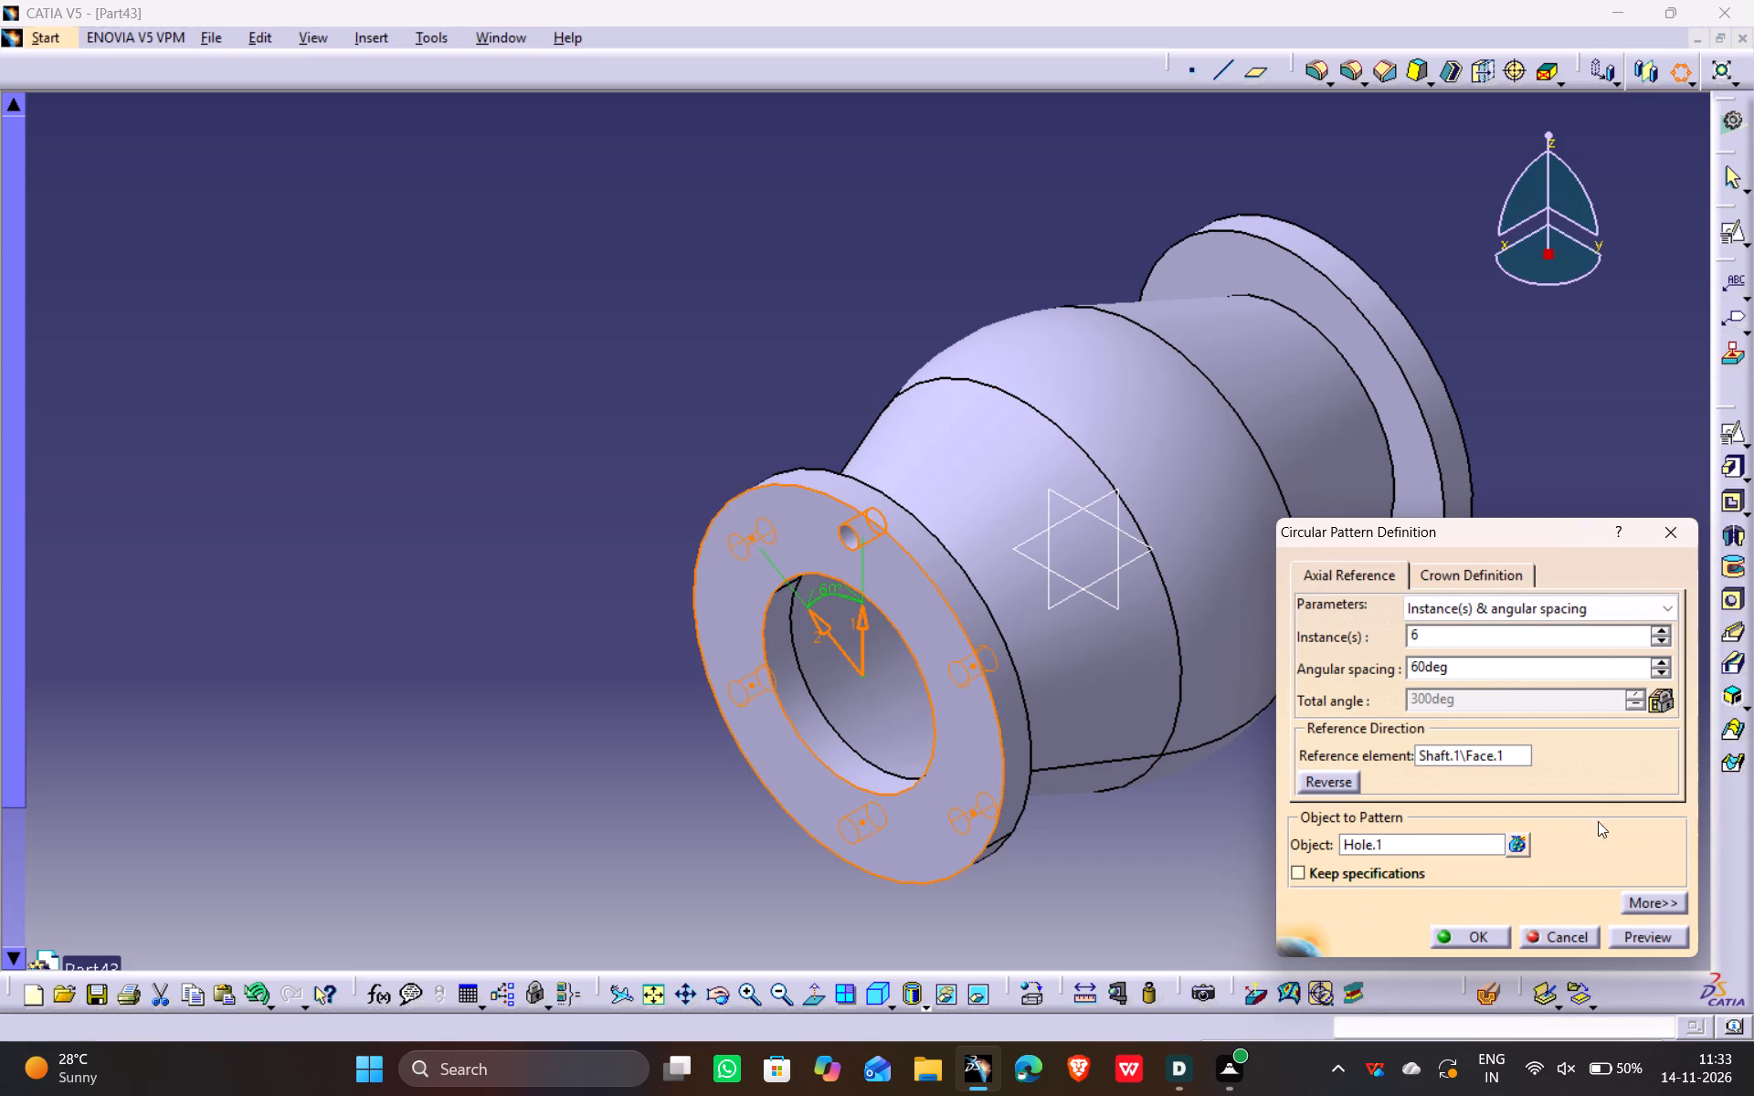
left_click(1645, 933)
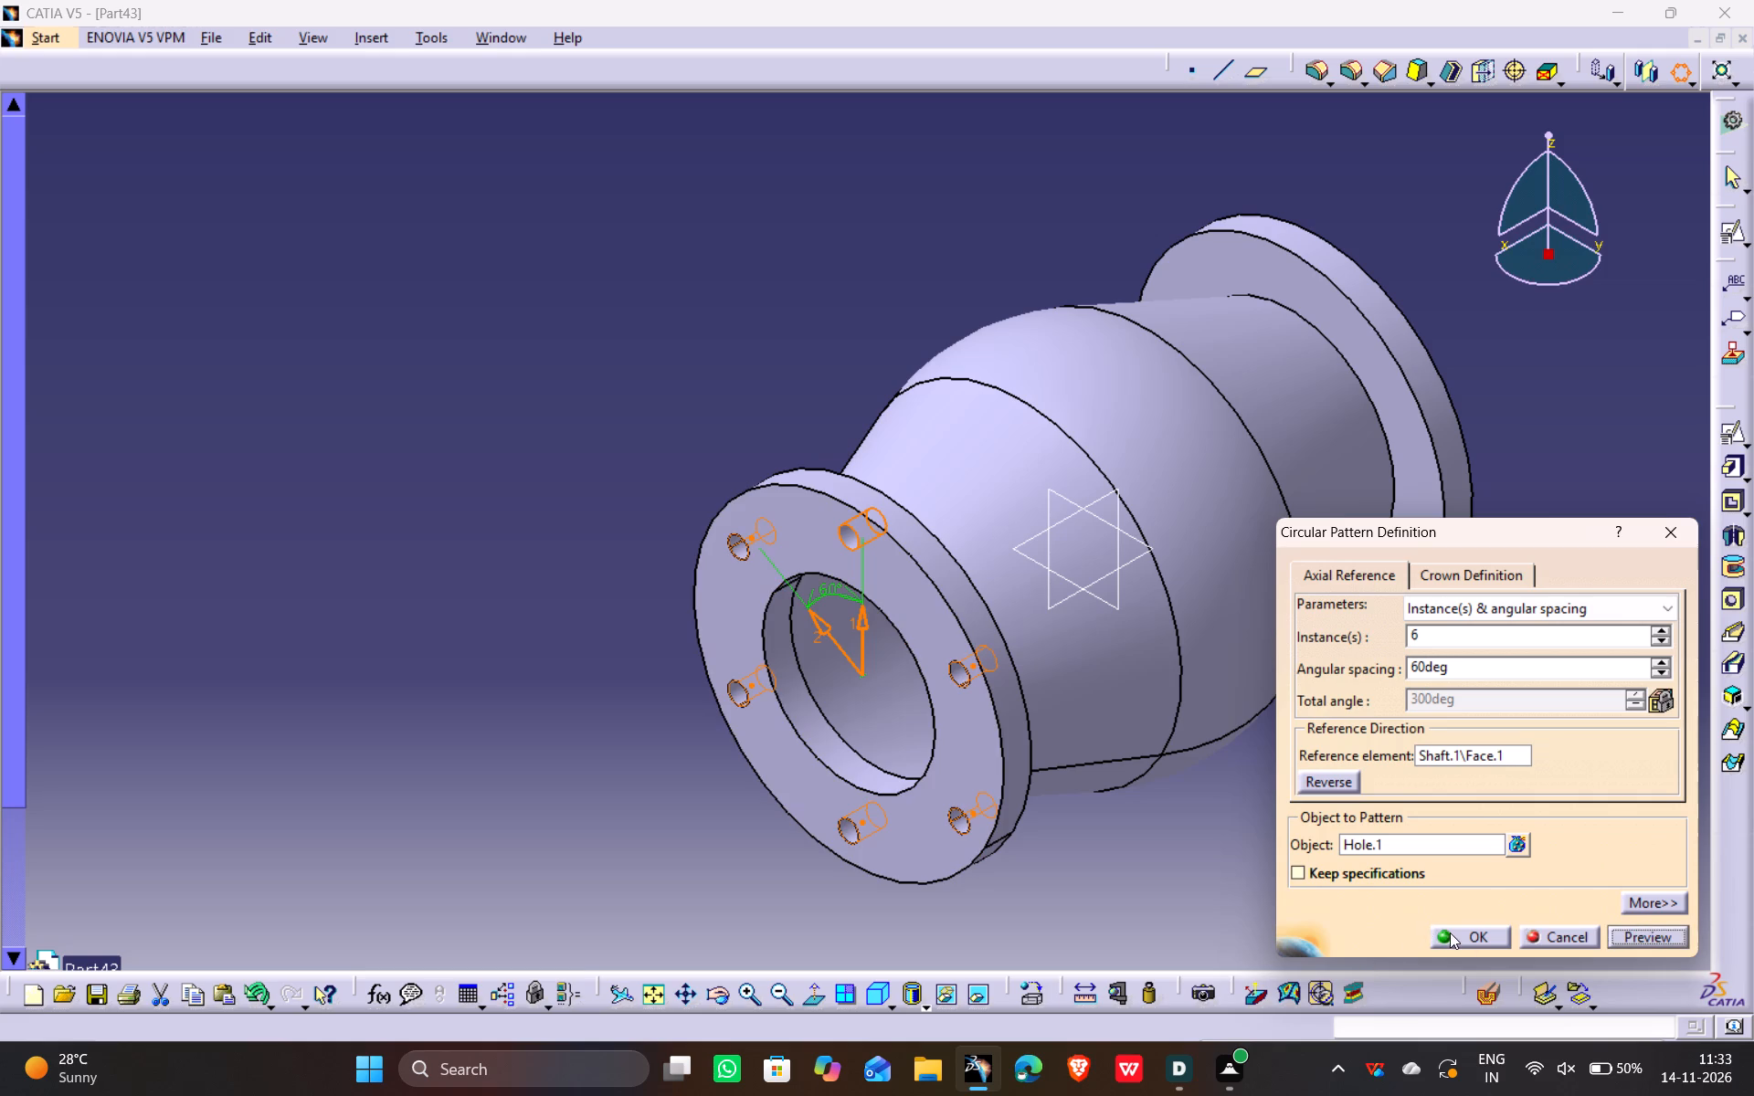
left_click(1450, 933)
Start a 6 mm diameter, 8 mm deep blind hole on the opposite flange's end face and open its positioning sketch.
middle_click_drag(868, 366, 869, 427, "ctrl")
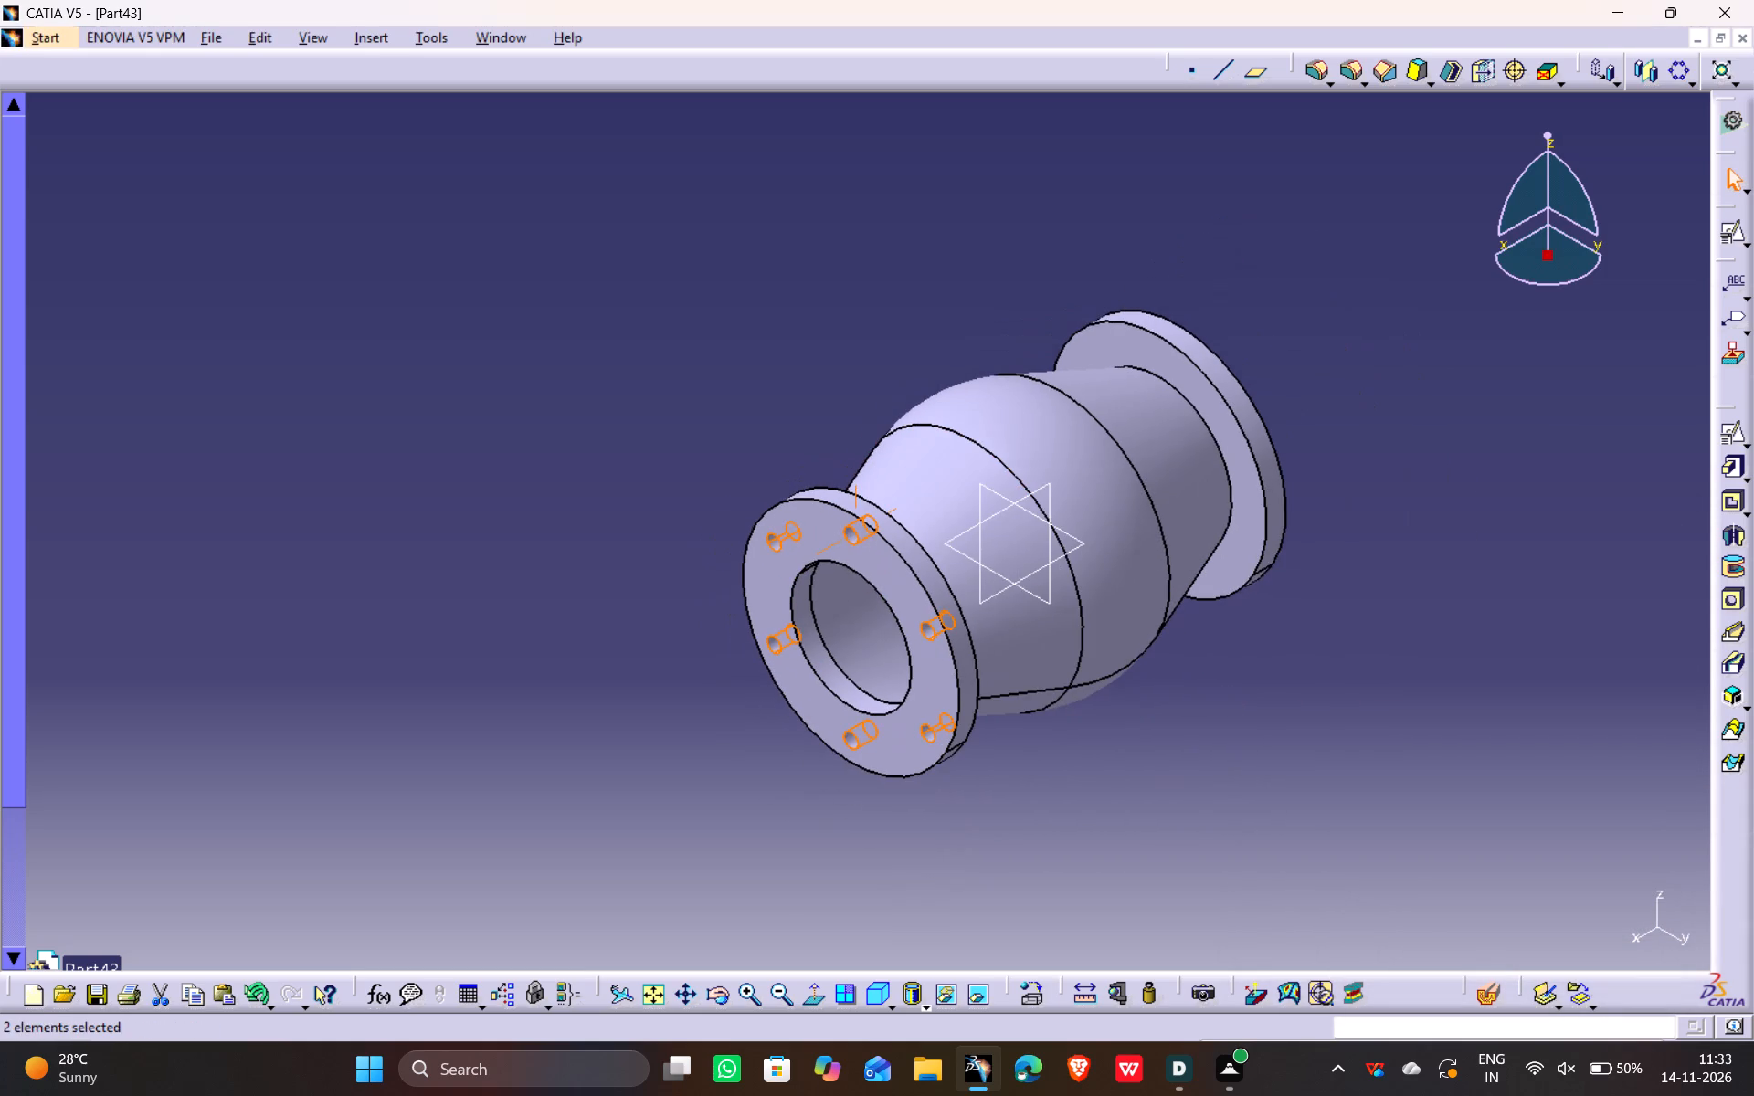
left_click(810, 416)
scroll(1315, 418, "up", 1)
middle_click_drag(1315, 418, 593, 638)
scroll(1315, 418, "down", 3)
left_click_drag(1314, 418, 593, 638)
middle_click_drag(593, 638, 593, 637)
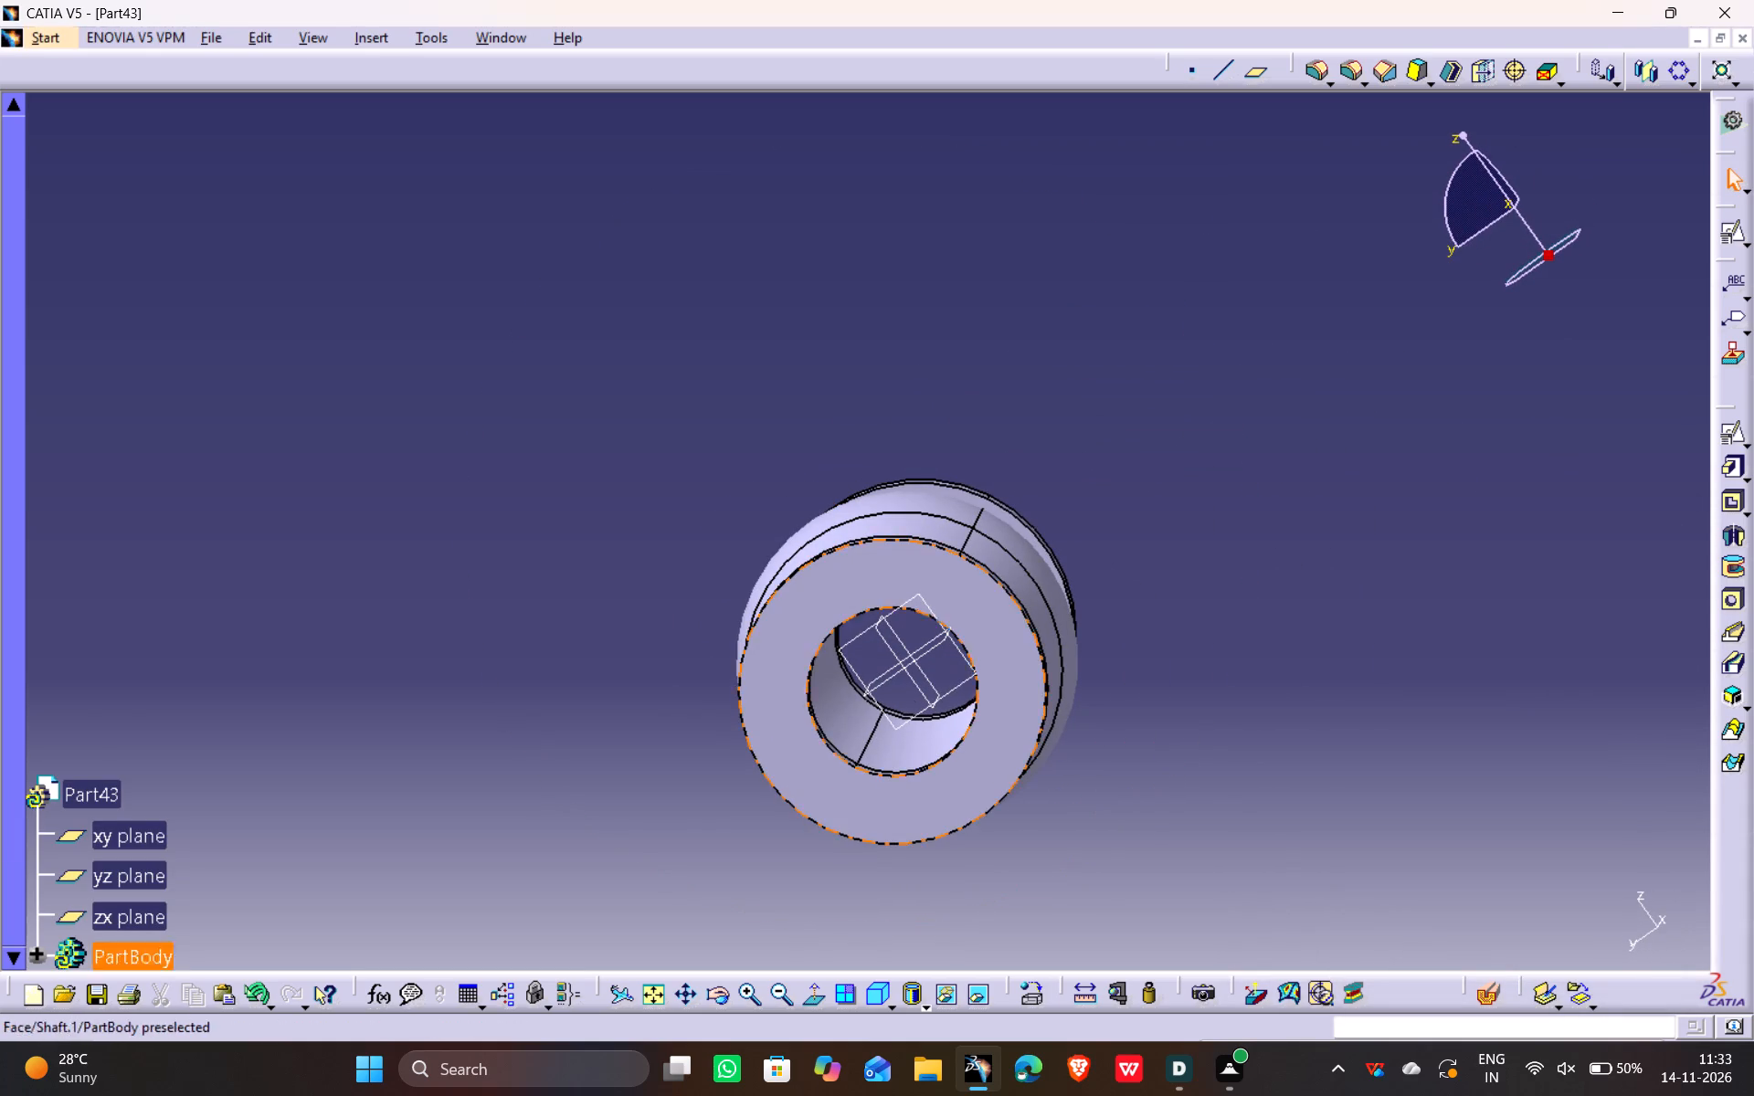
left_click(853, 590)
left_click(1732, 595)
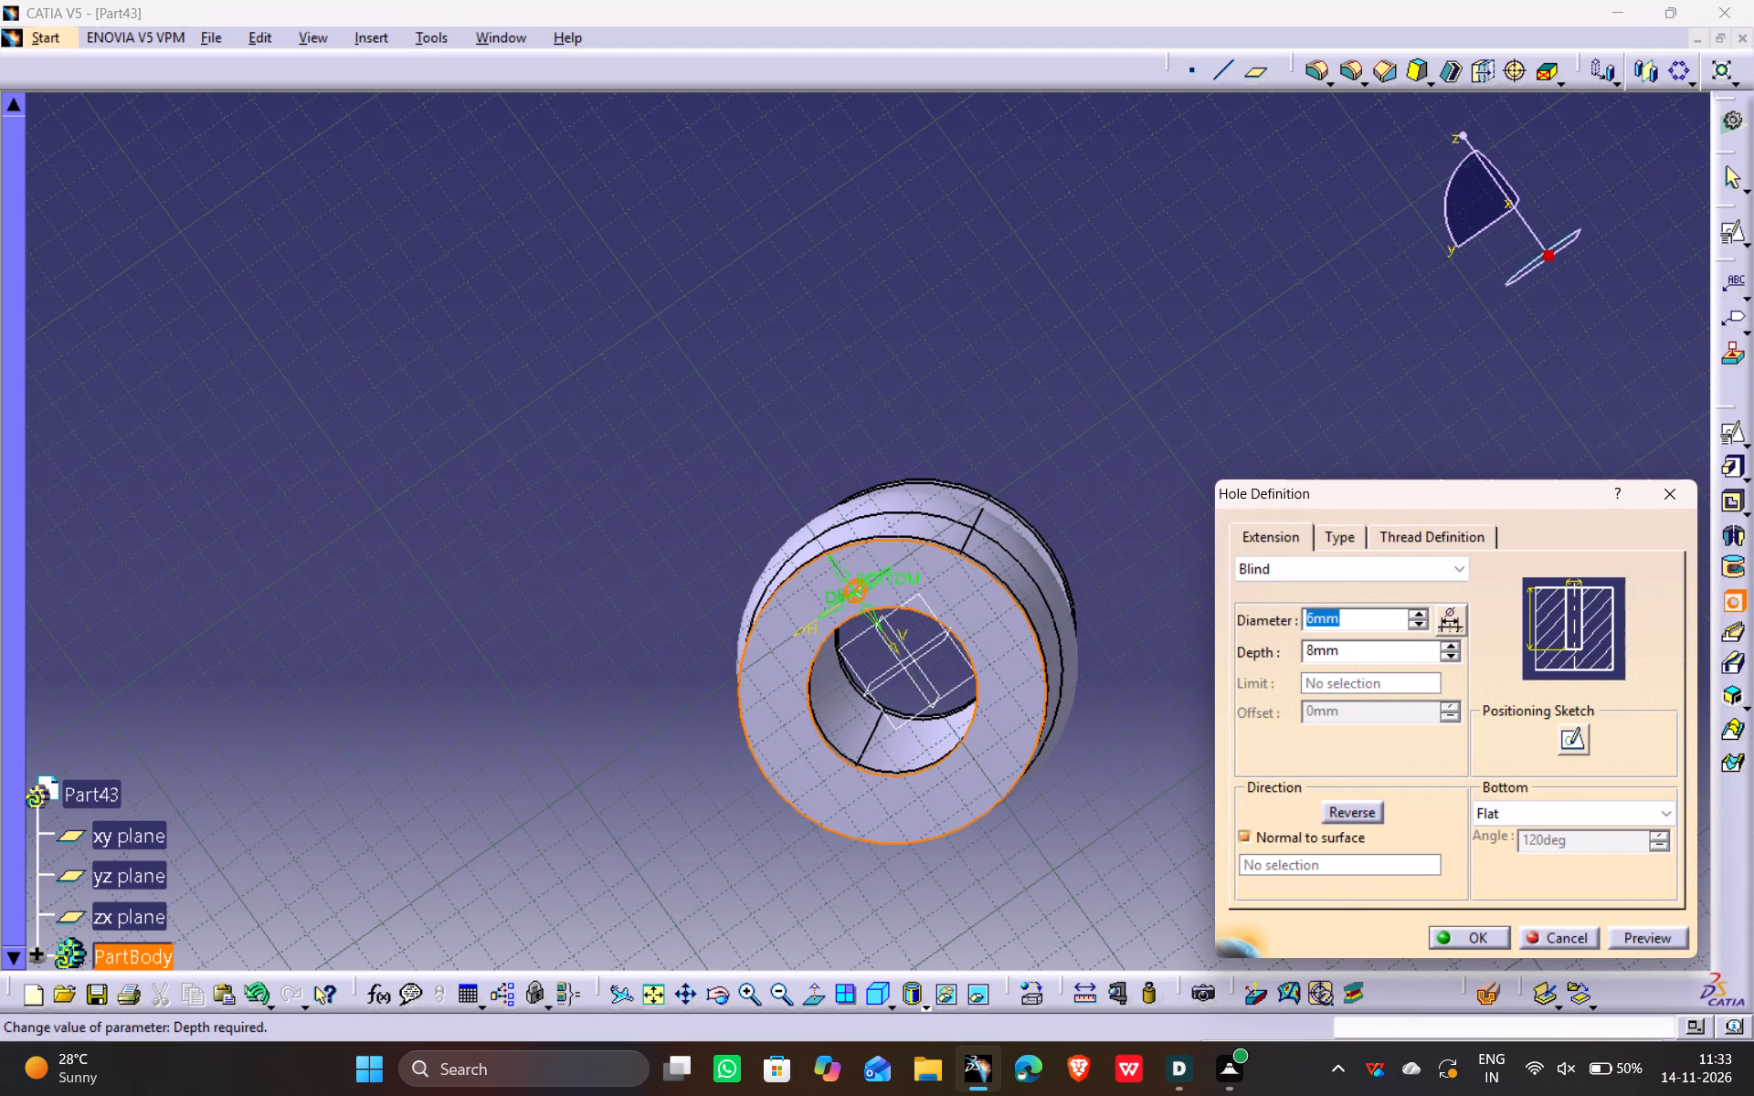
left_click(1558, 735)
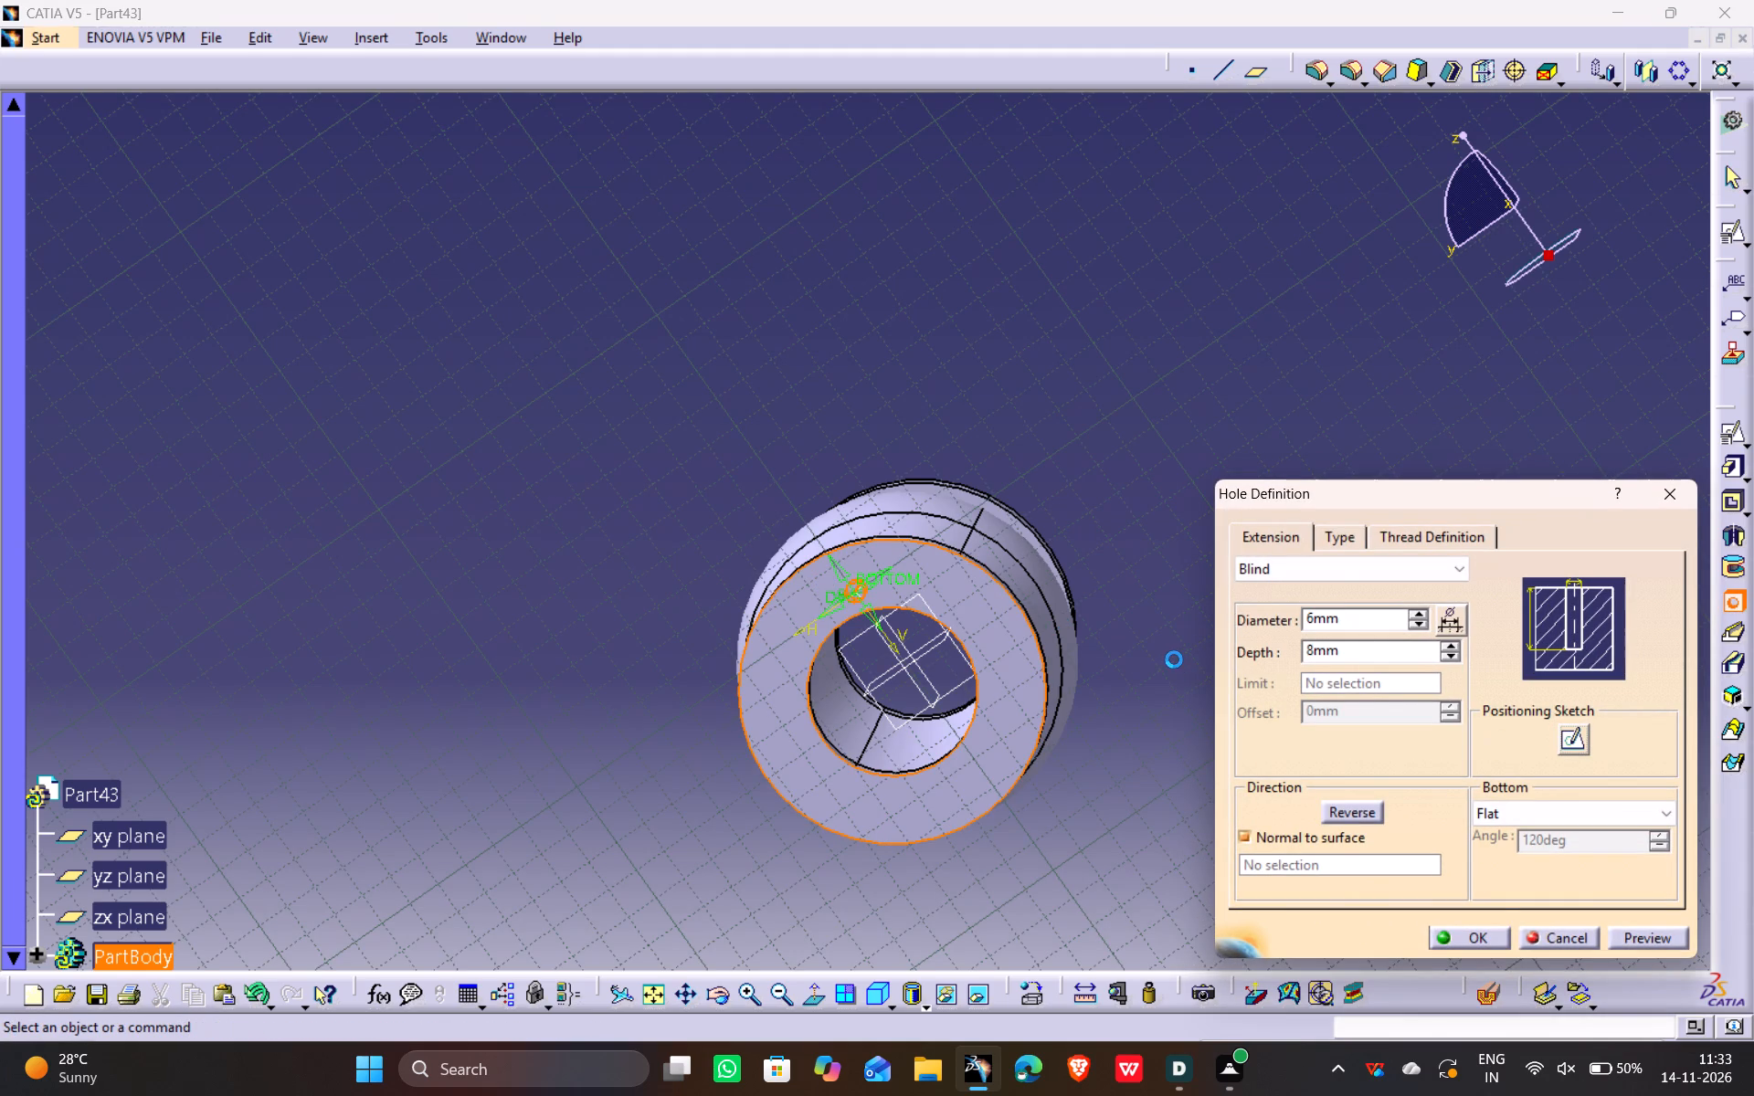
Constrain the new hole's centre point coincident with the zx plane in the positioning sketch.
middle_click_drag(1029, 538, 1027, 603)
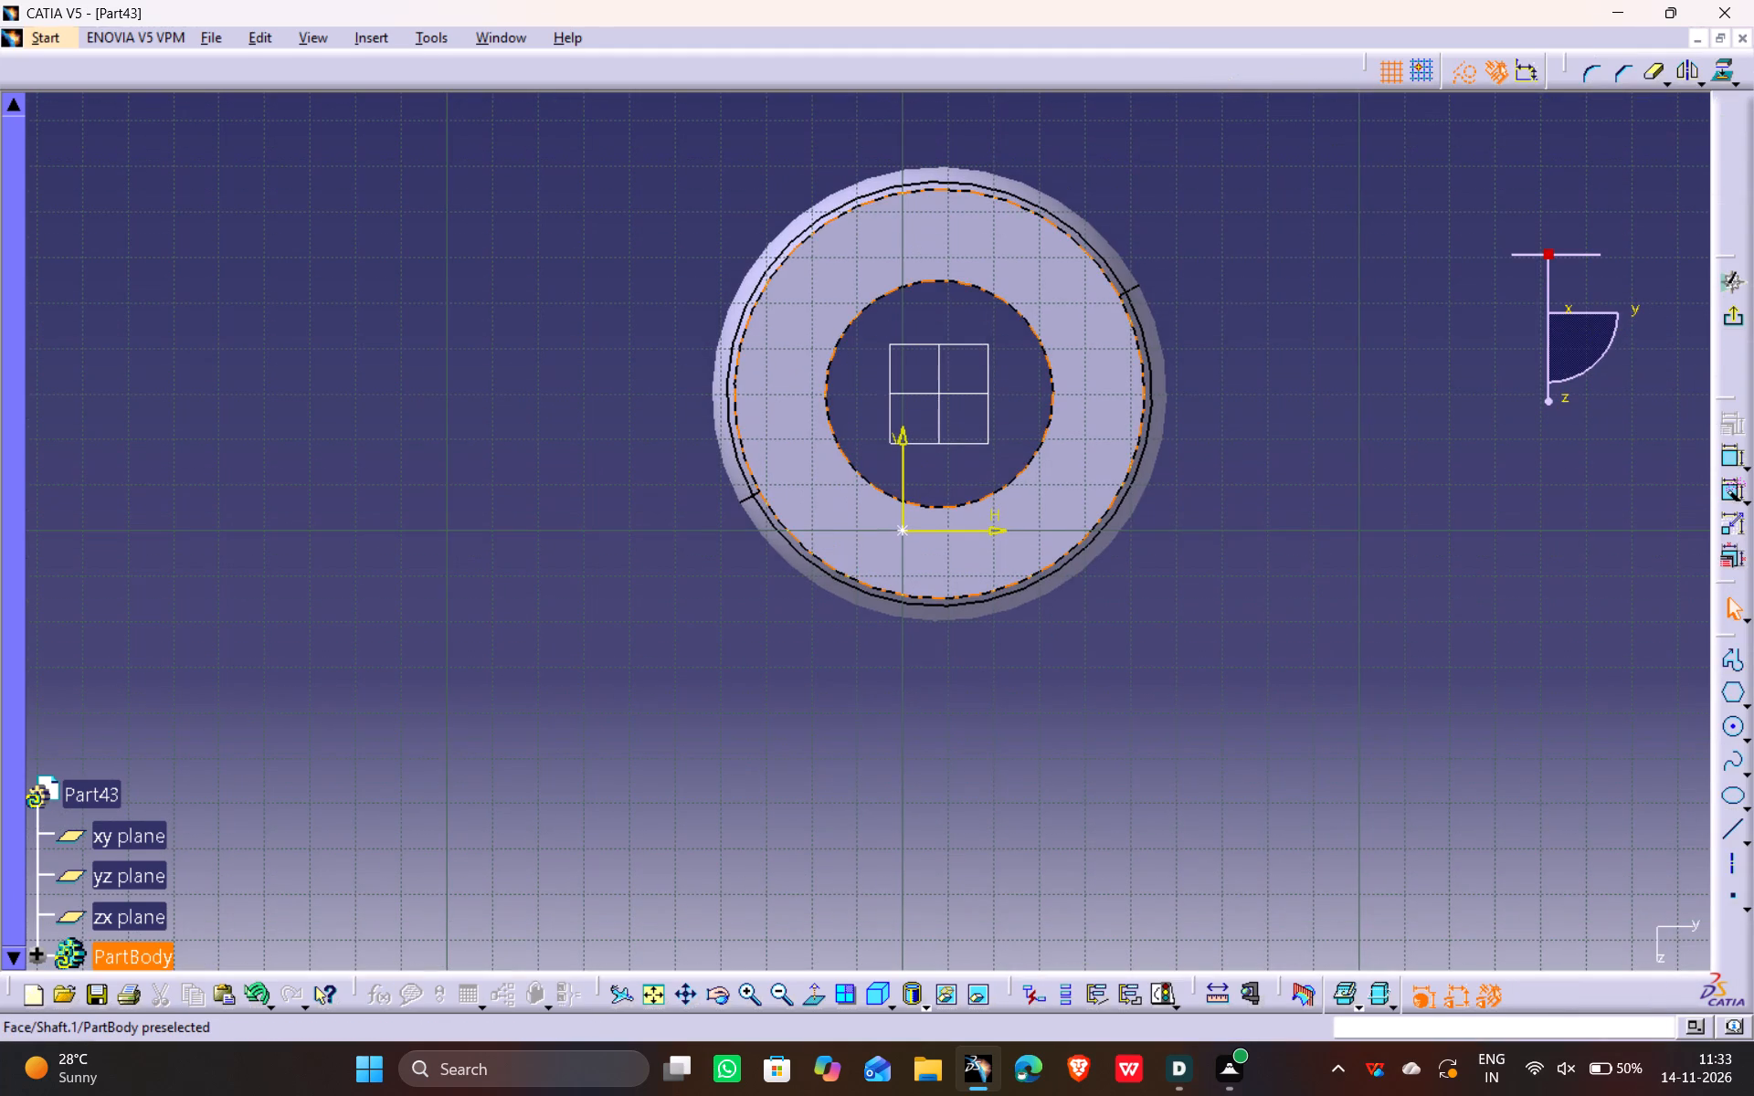
left_click(902, 530)
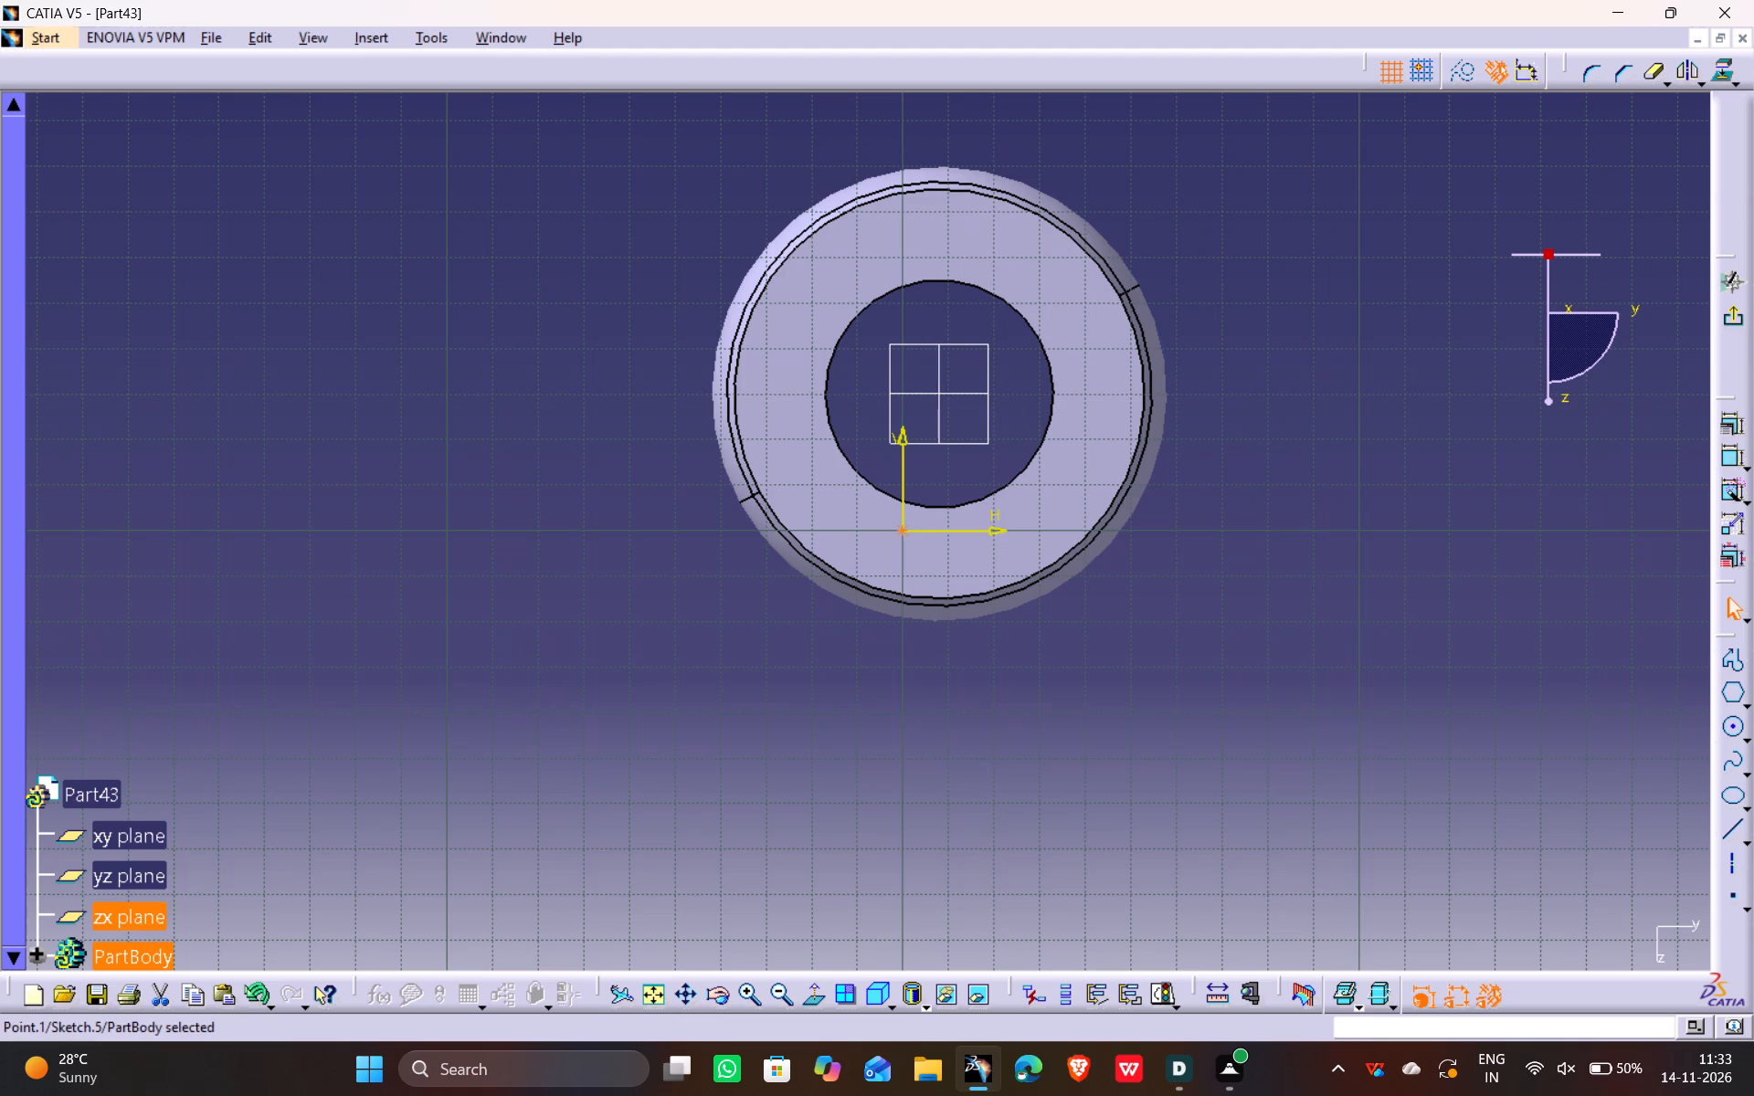
left_click(939, 426, "ctrl")
left_click_drag(1724, 422, 1725, 422)
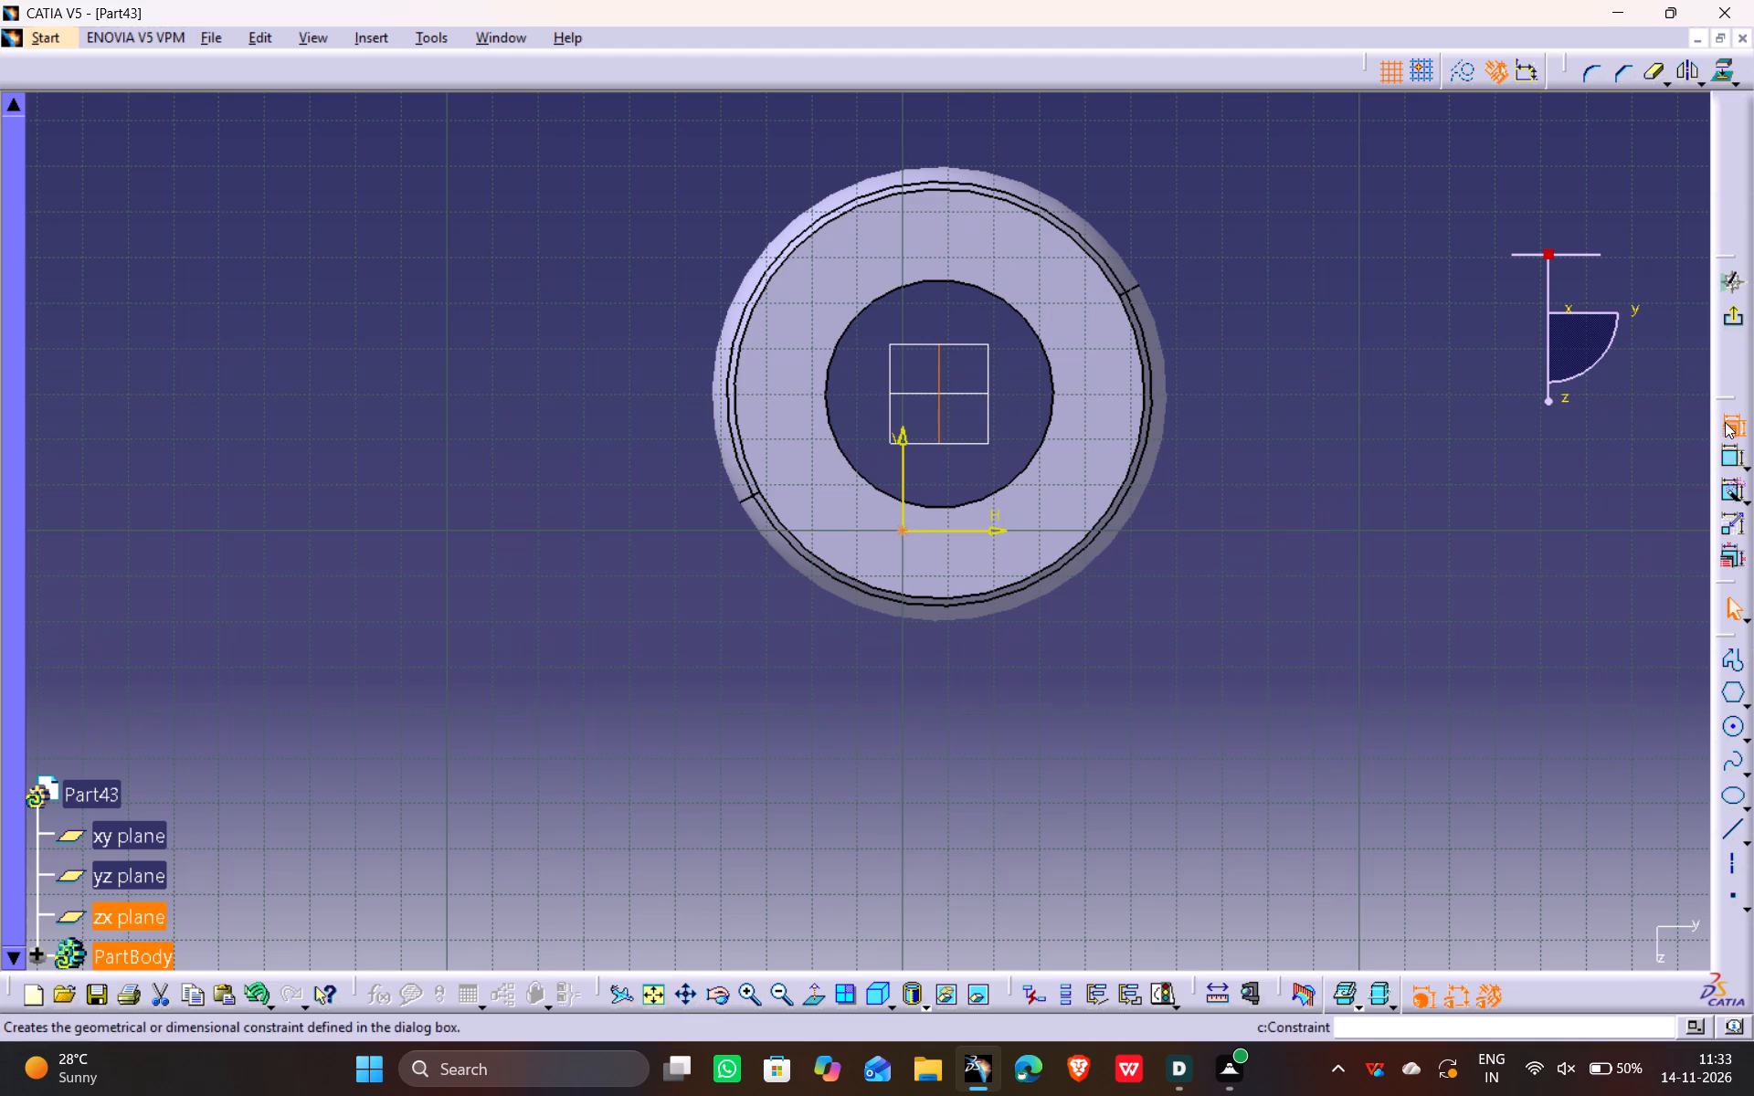
left_click_drag(1725, 422, 1728, 431)
left_click(1630, 720)
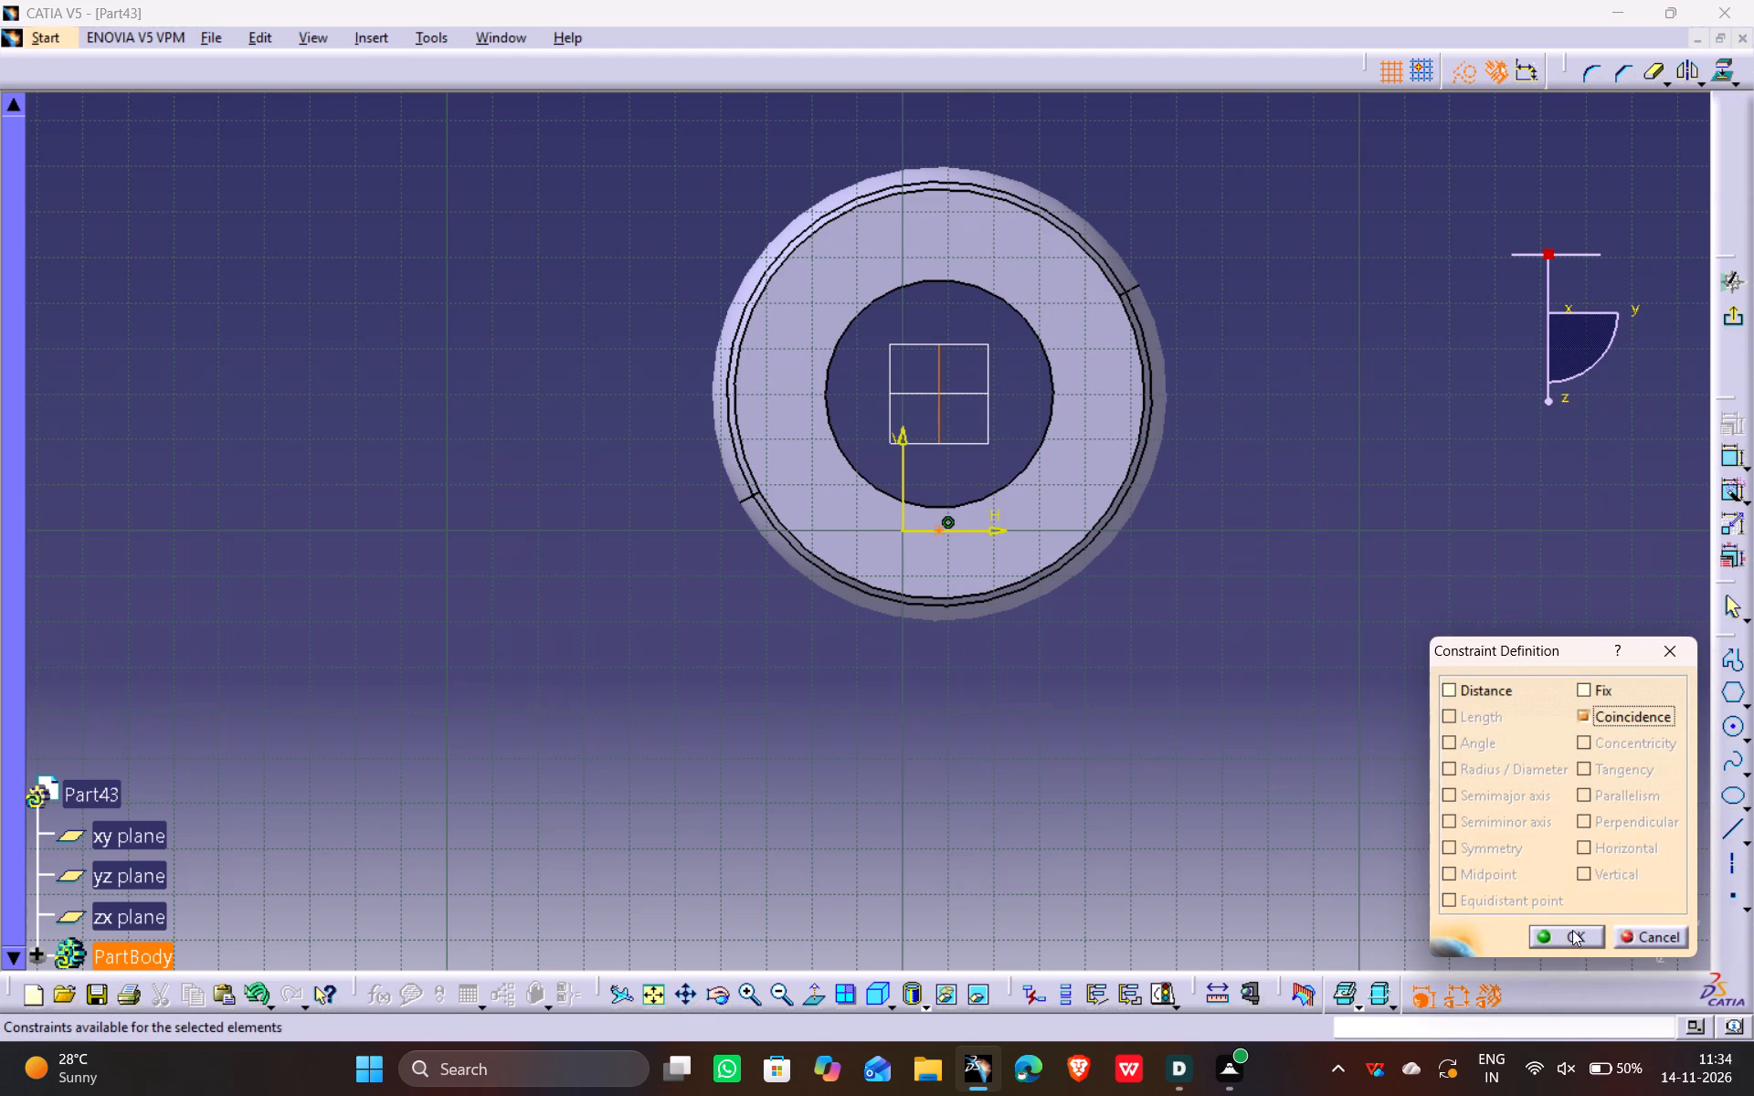
left_click(1569, 936)
left_click(1379, 805)
Sketch a construction circle about 75 mm in diameter around the flange's centre, between the bore and the outer edge.
middle_click_drag(1122, 785, 1103, 692, "ctrl")
middle_click_drag(1121, 659, 1051, 818)
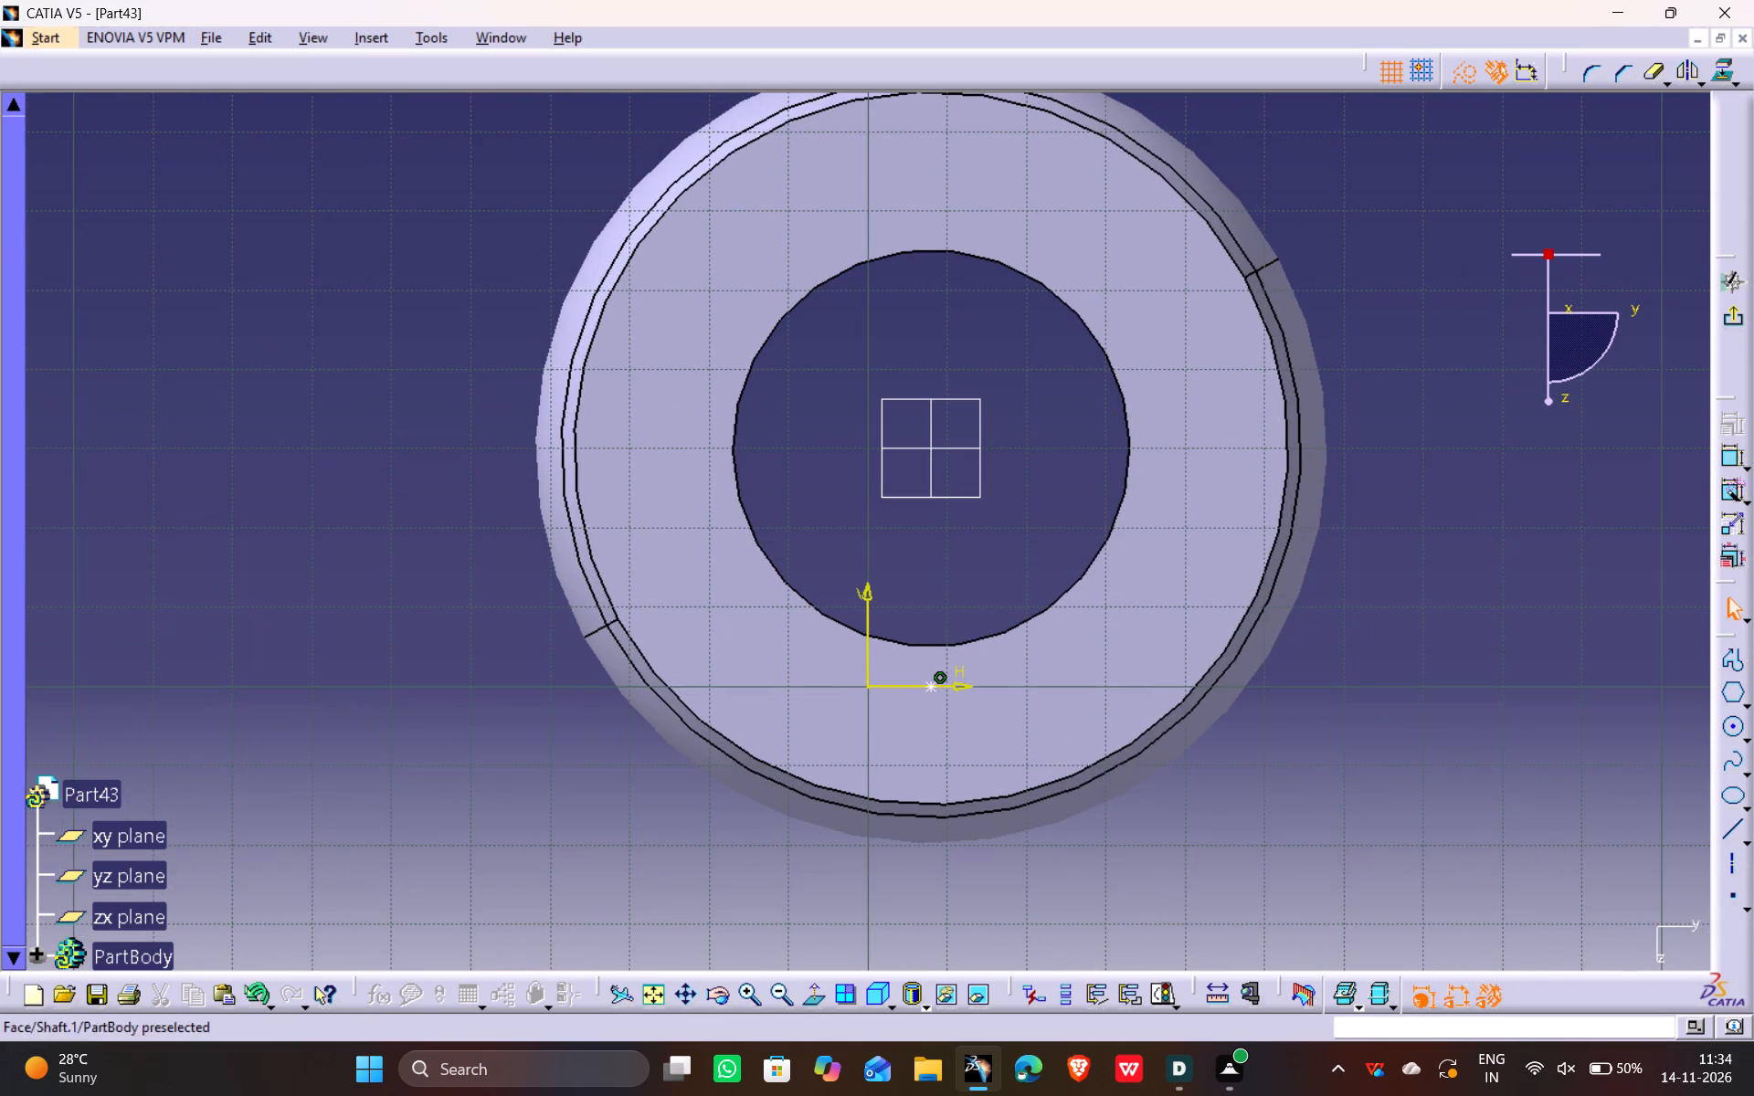
left_click(1723, 734)
middle_click_drag(1467, 600, 1455, 654, "ctrl")
middle_click_drag(1274, 666, 1272, 731)
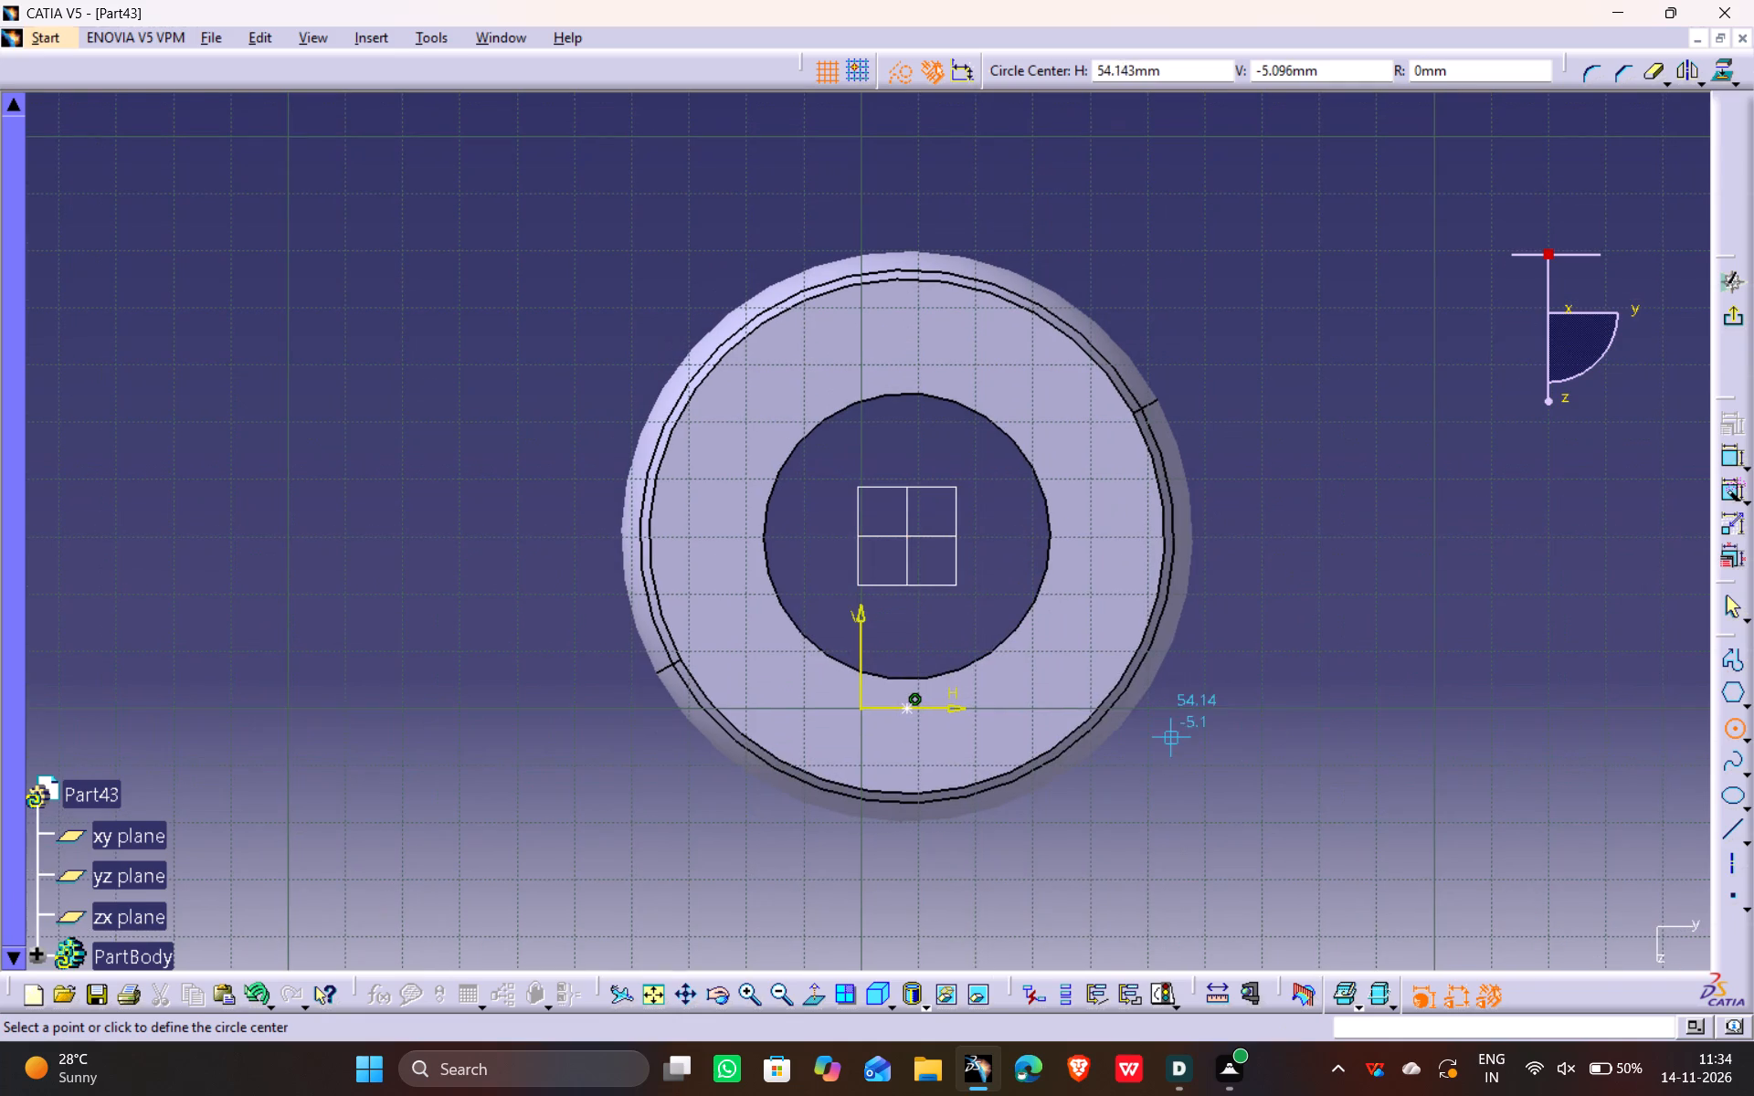
left_click(908, 533)
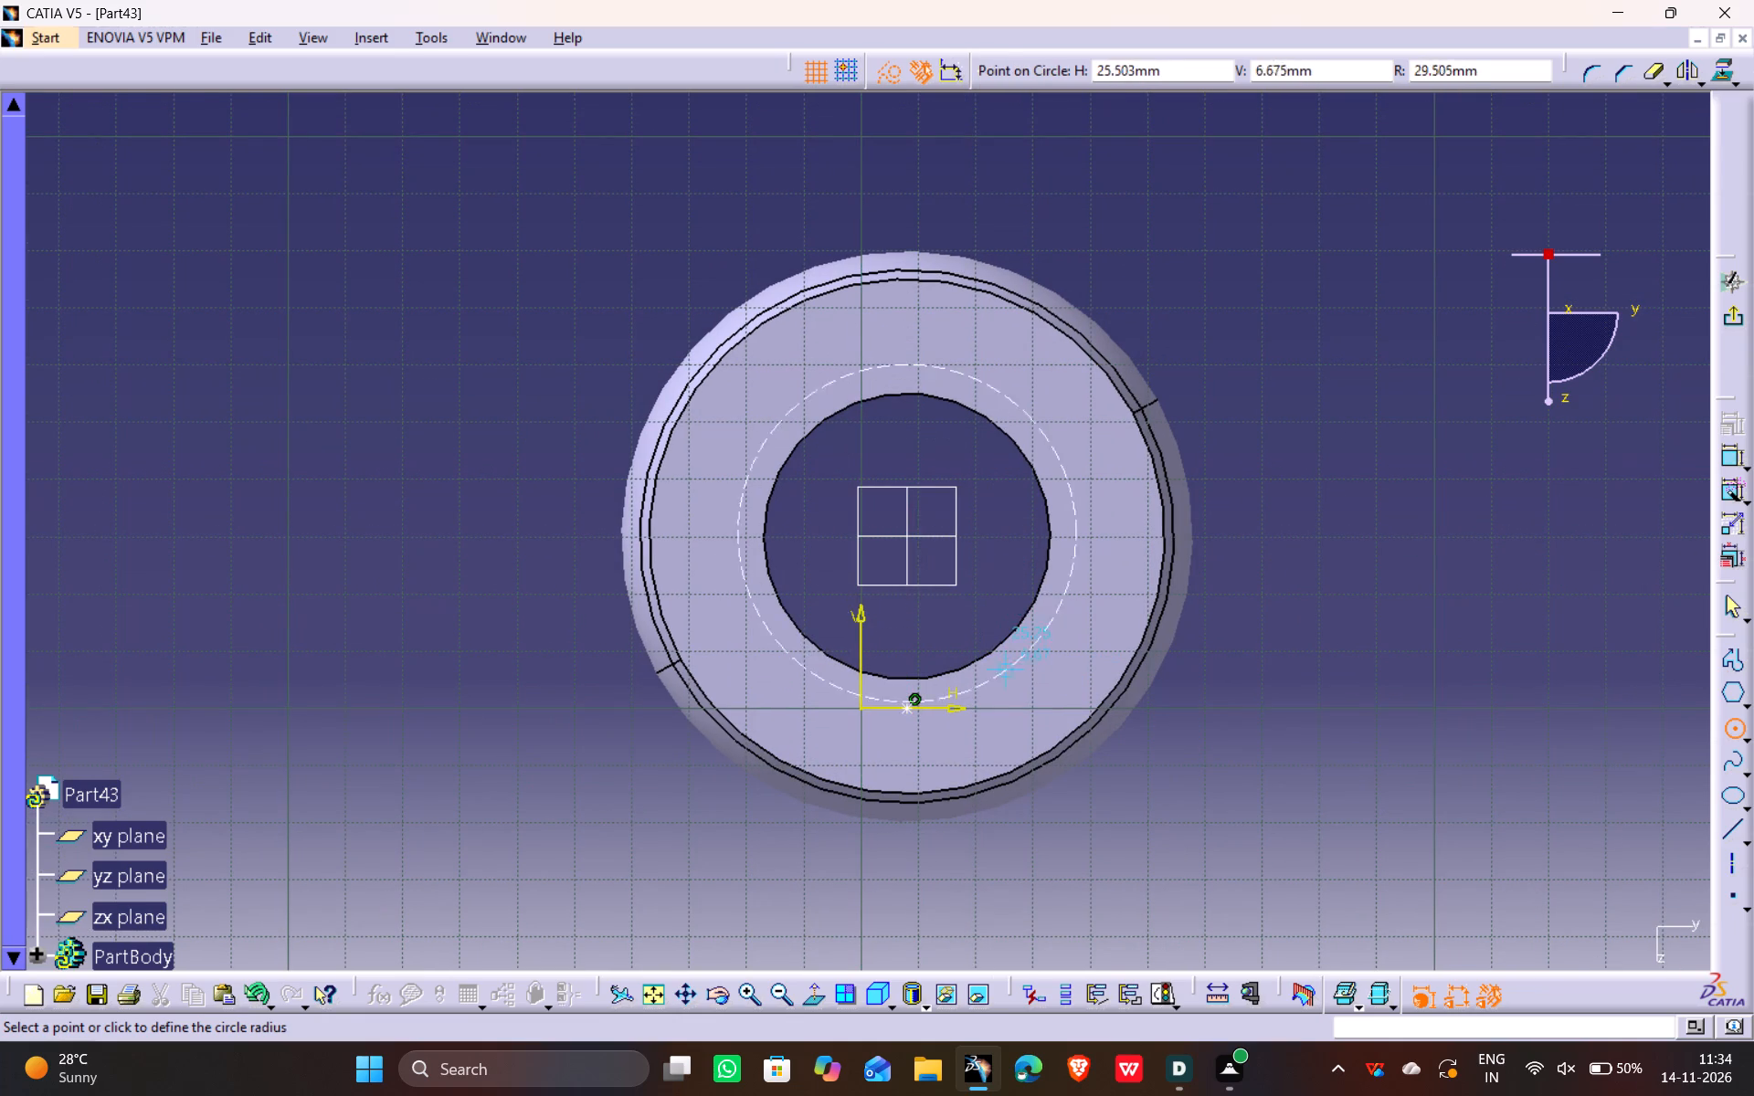
left_click(971, 738)
Make the construction circle concentric with the bore's circular edge.
left_click(988, 651, "ctrl")
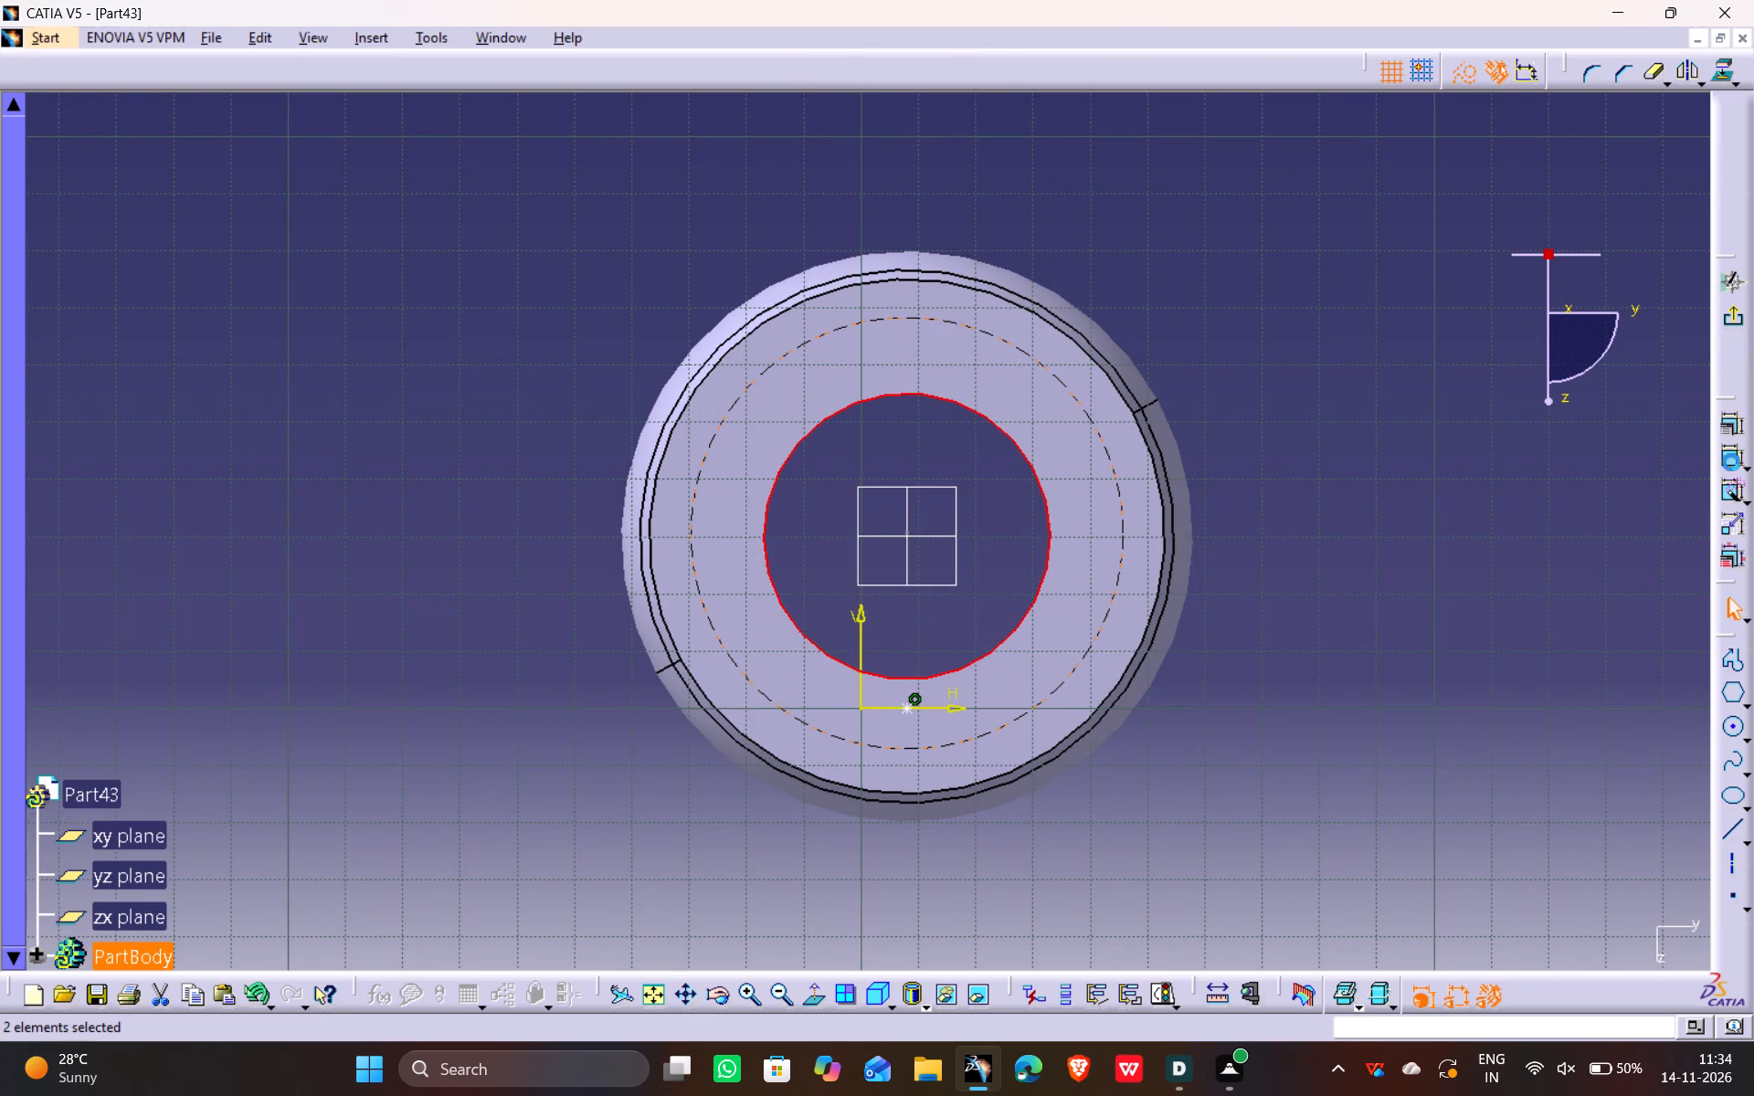
left_click(1736, 421)
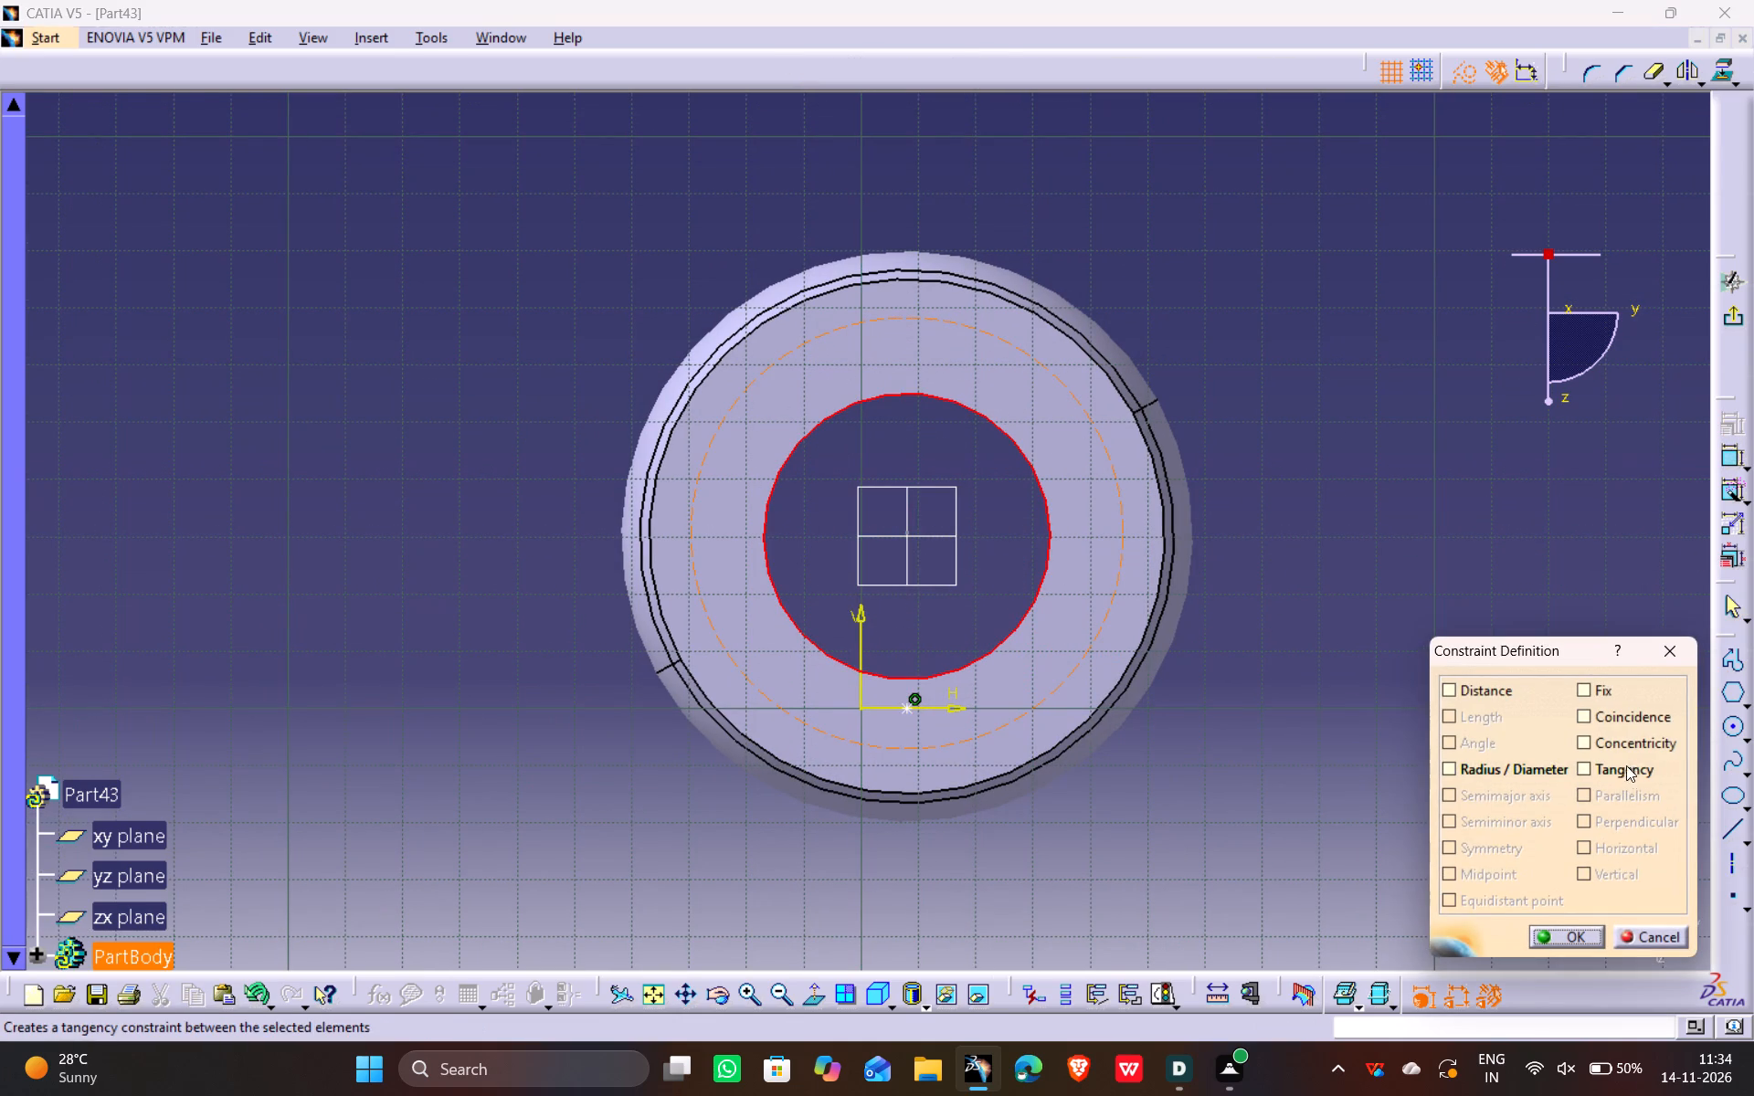
left_click(1634, 744)
left_click(1570, 933)
left_click_drag(1369, 809, 1359, 806)
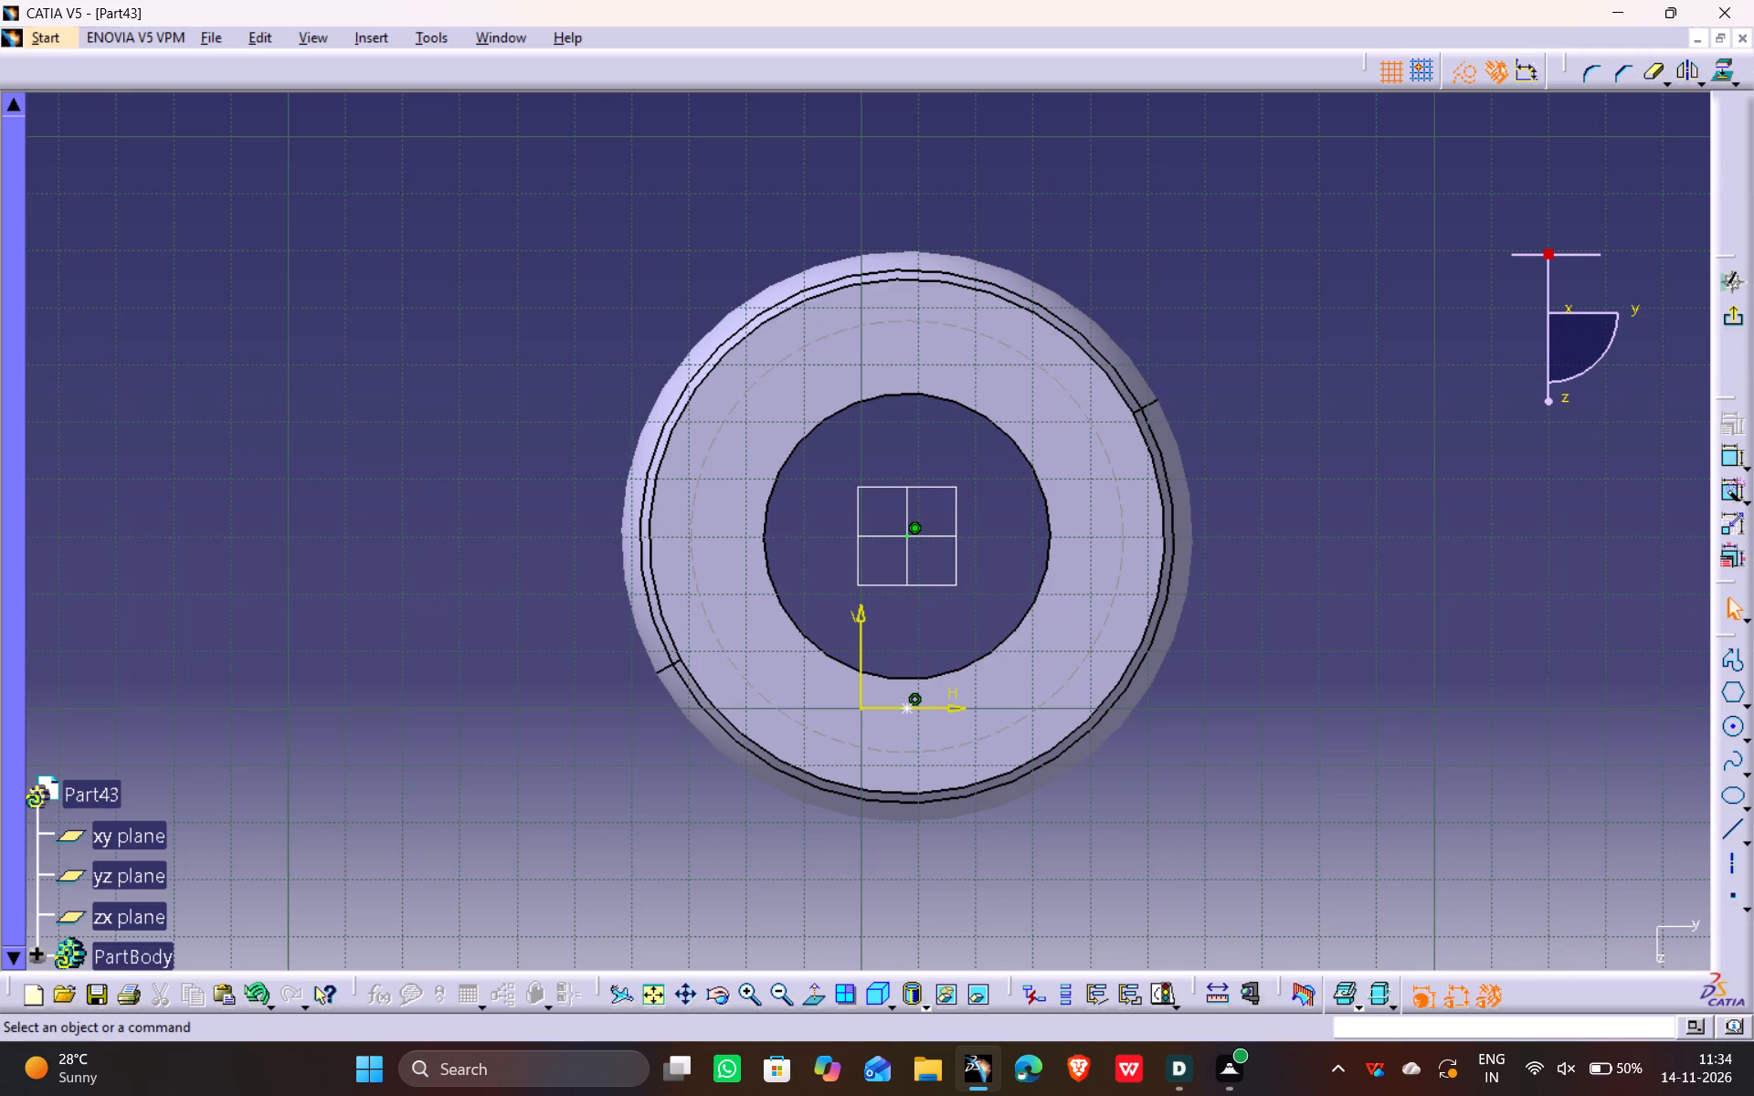
Dimension the construction circle's diameter and set it to 74 mm.
left_click(1094, 651)
left_click(1735, 458)
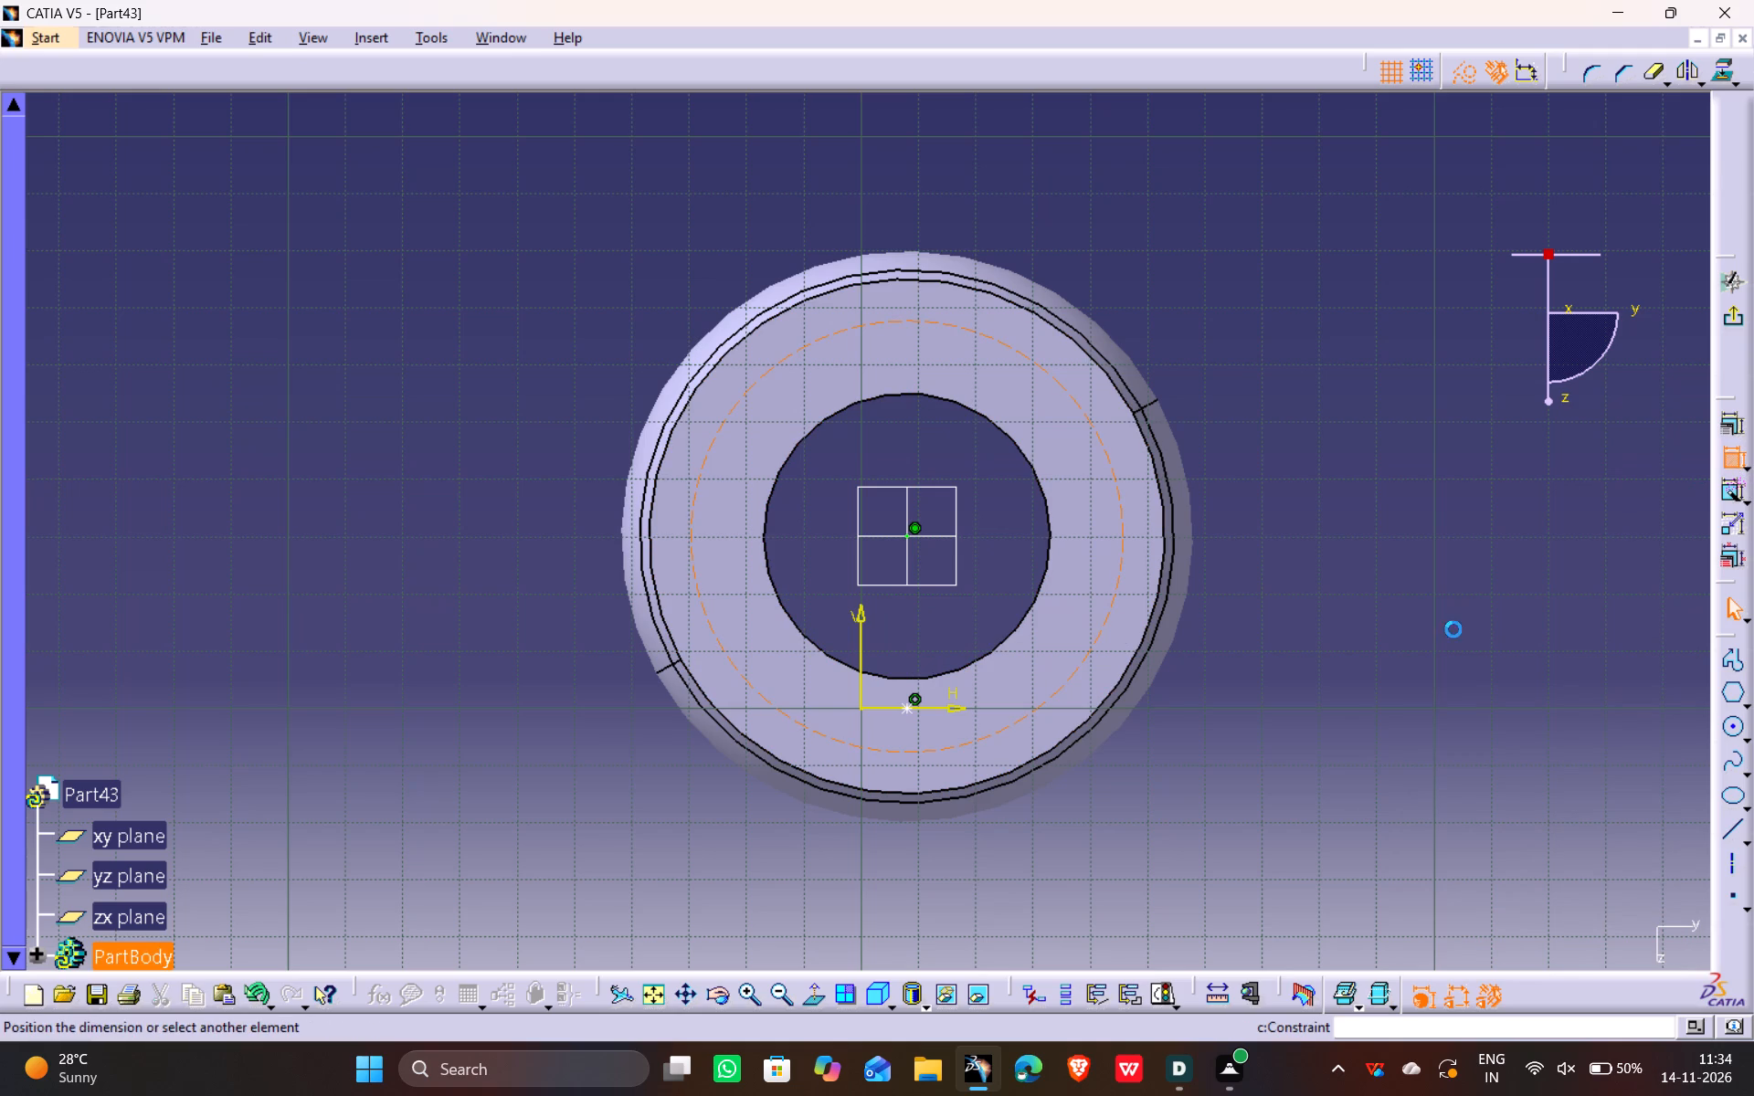
left_click(1325, 709)
double_click(1325, 702)
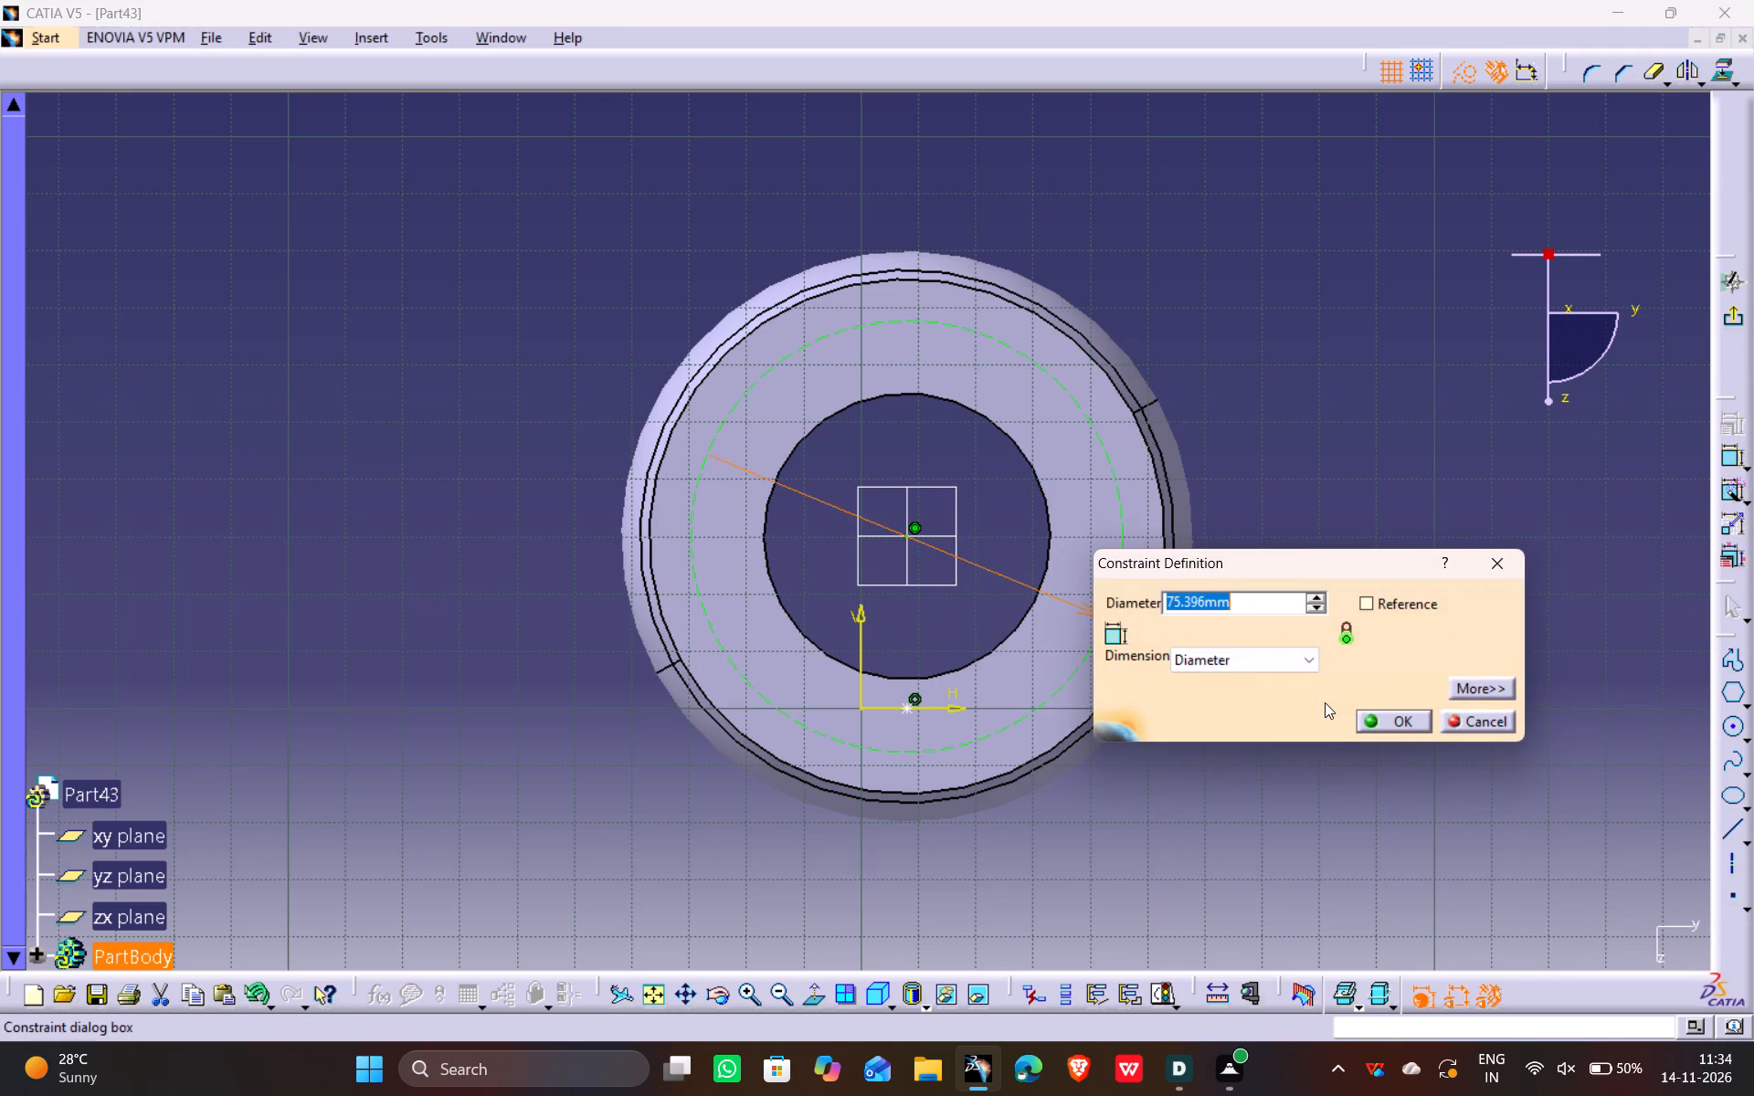
type("74")
key("Return")
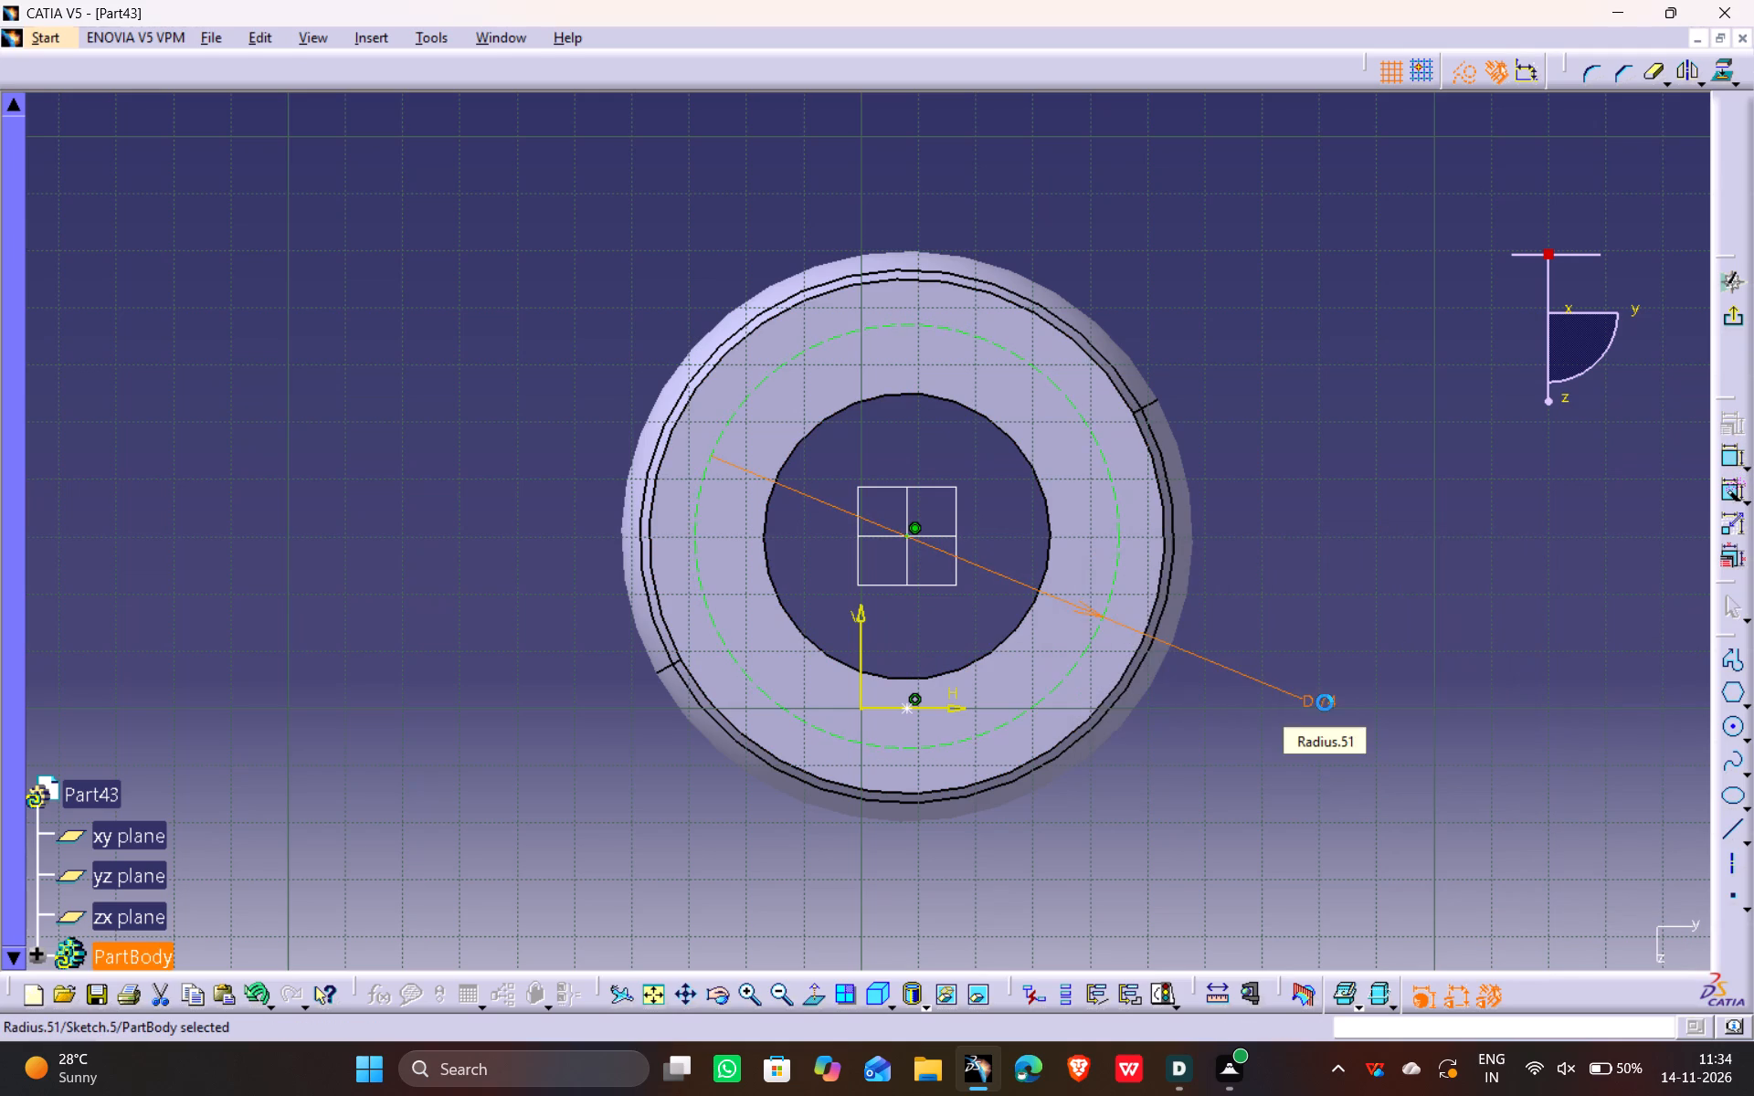
Constrain the hole's centre point coincident with the 74 mm construction circle.
left_click(905, 708)
left_click(915, 753, "ctrl")
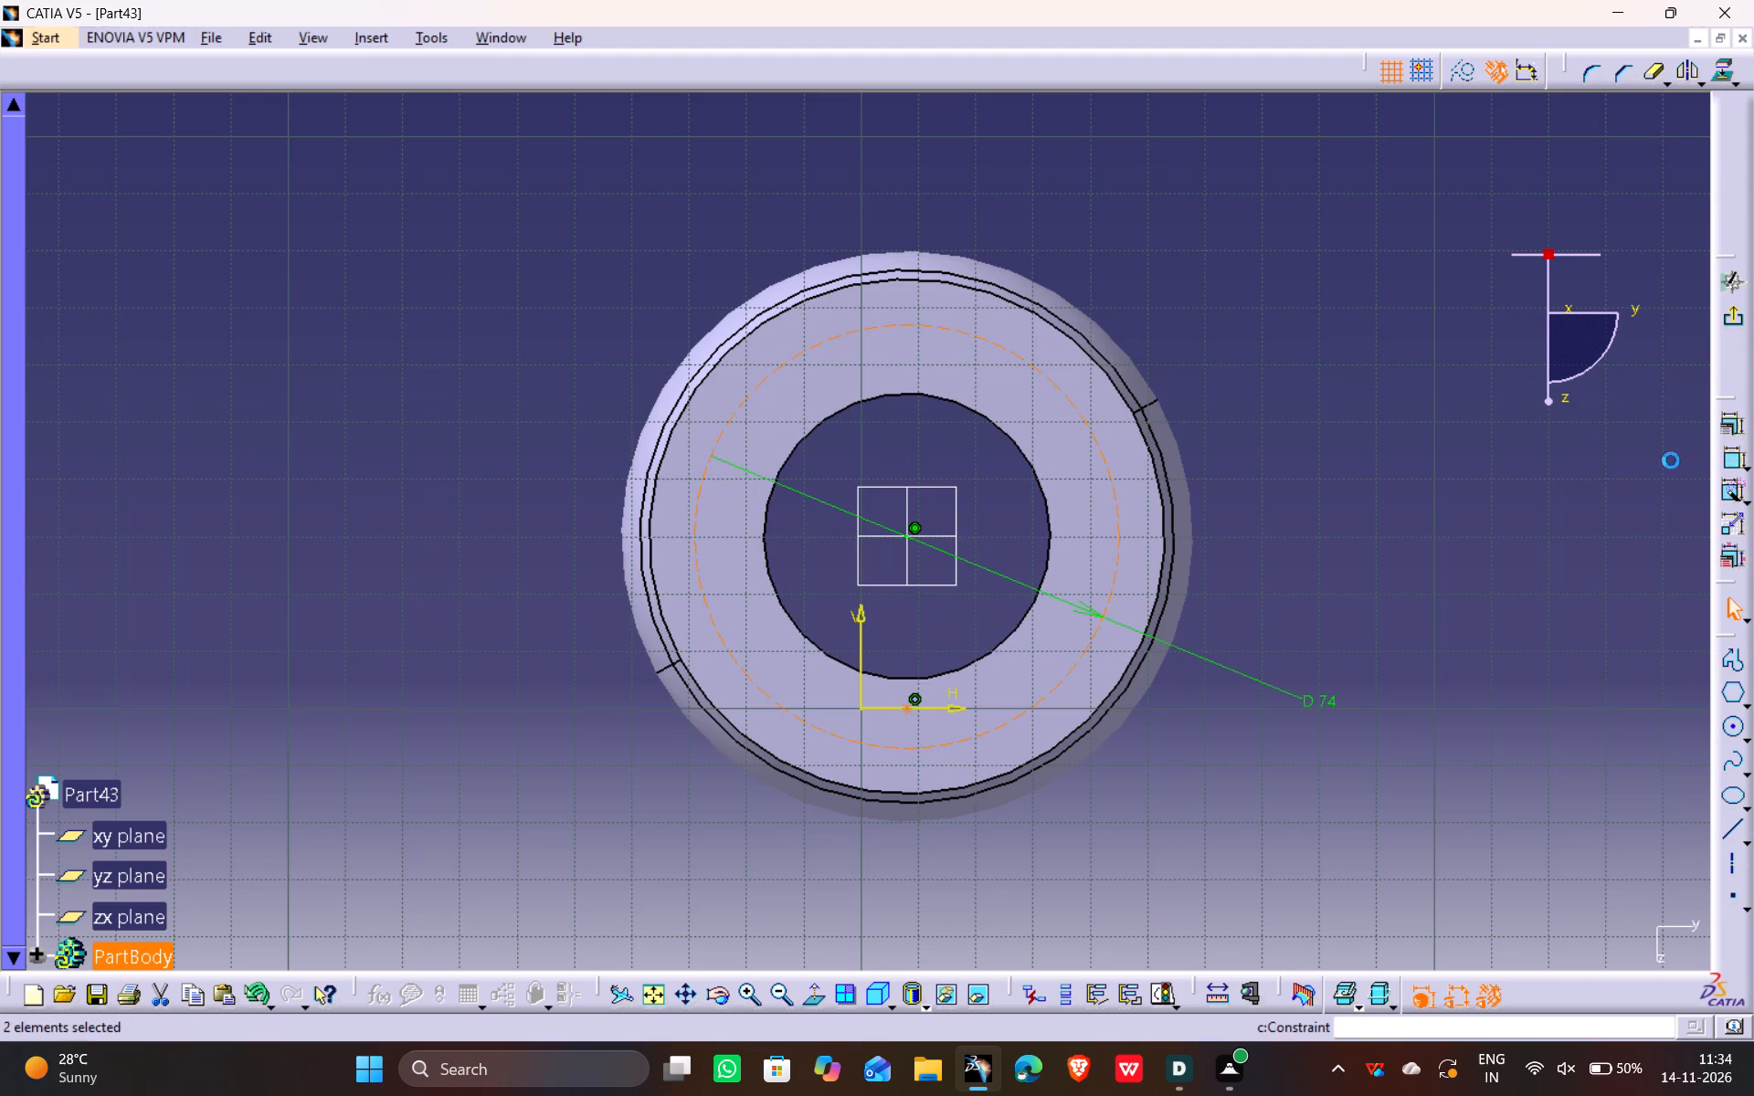
left_click_drag(1729, 419, 1729, 428)
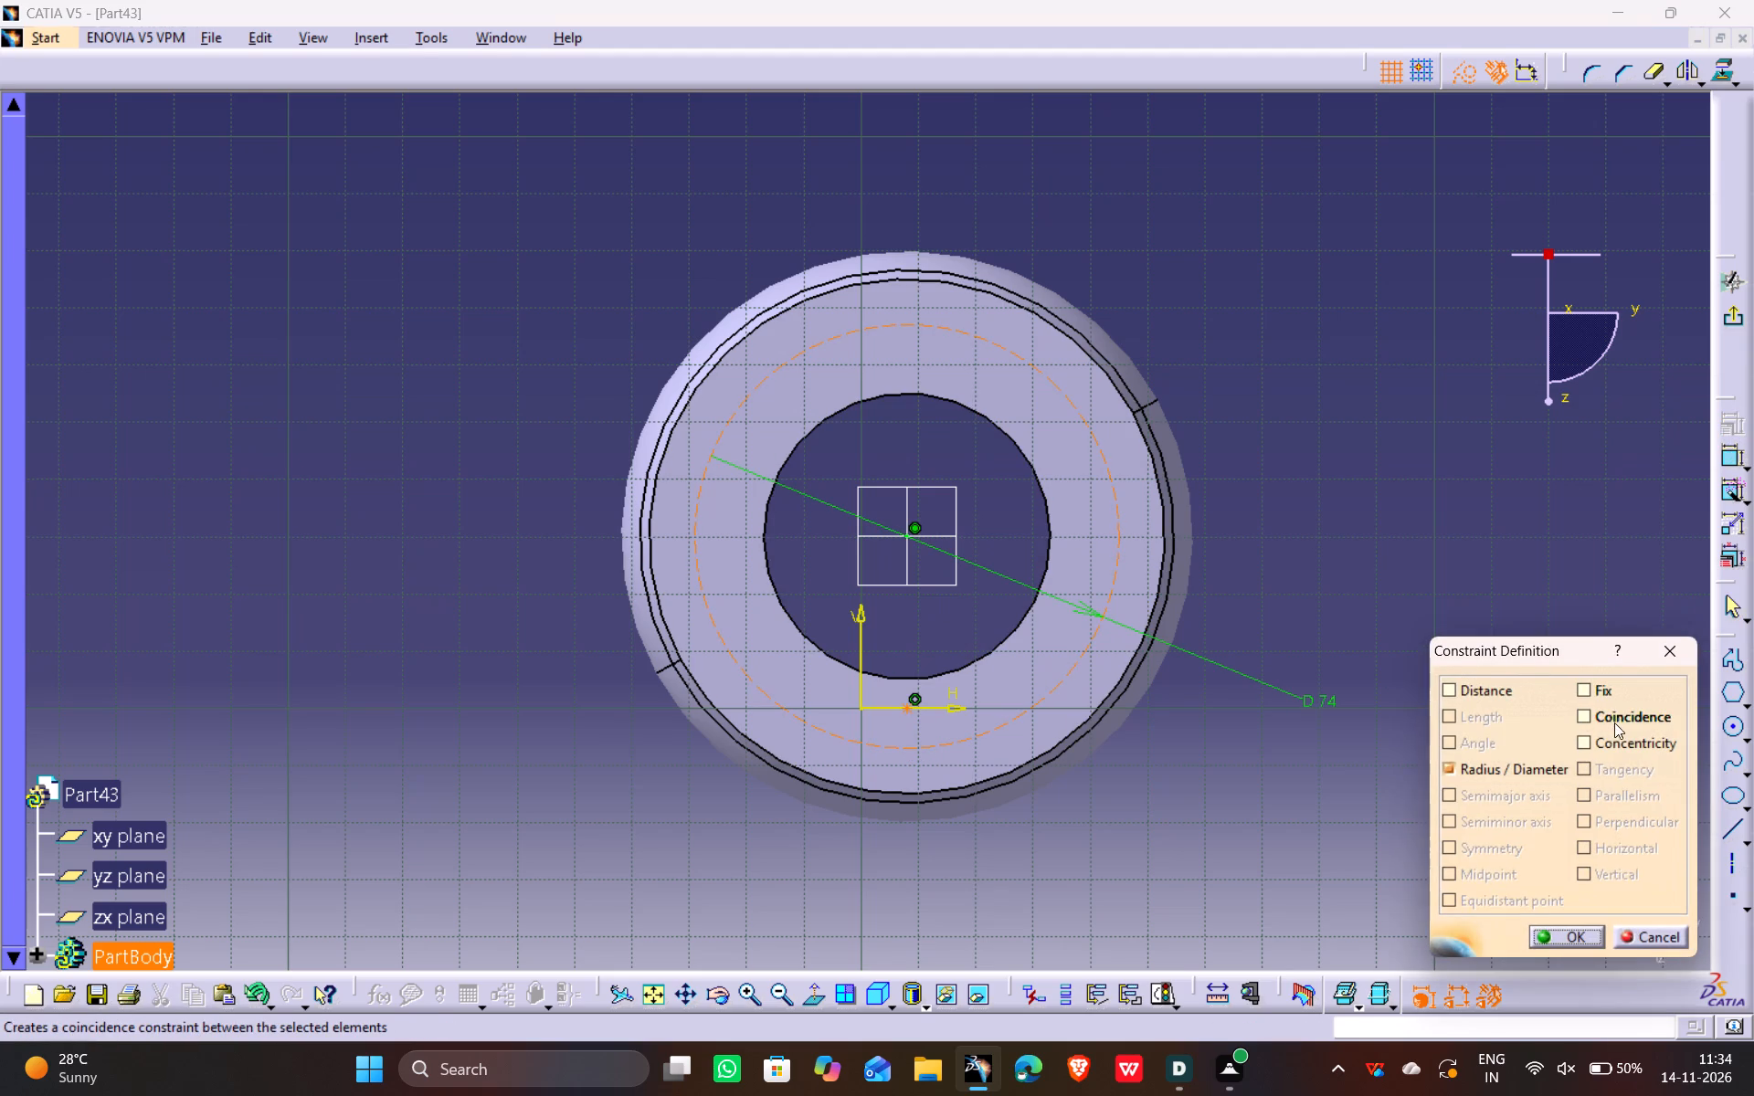
left_click(1619, 713)
left_click(1563, 928)
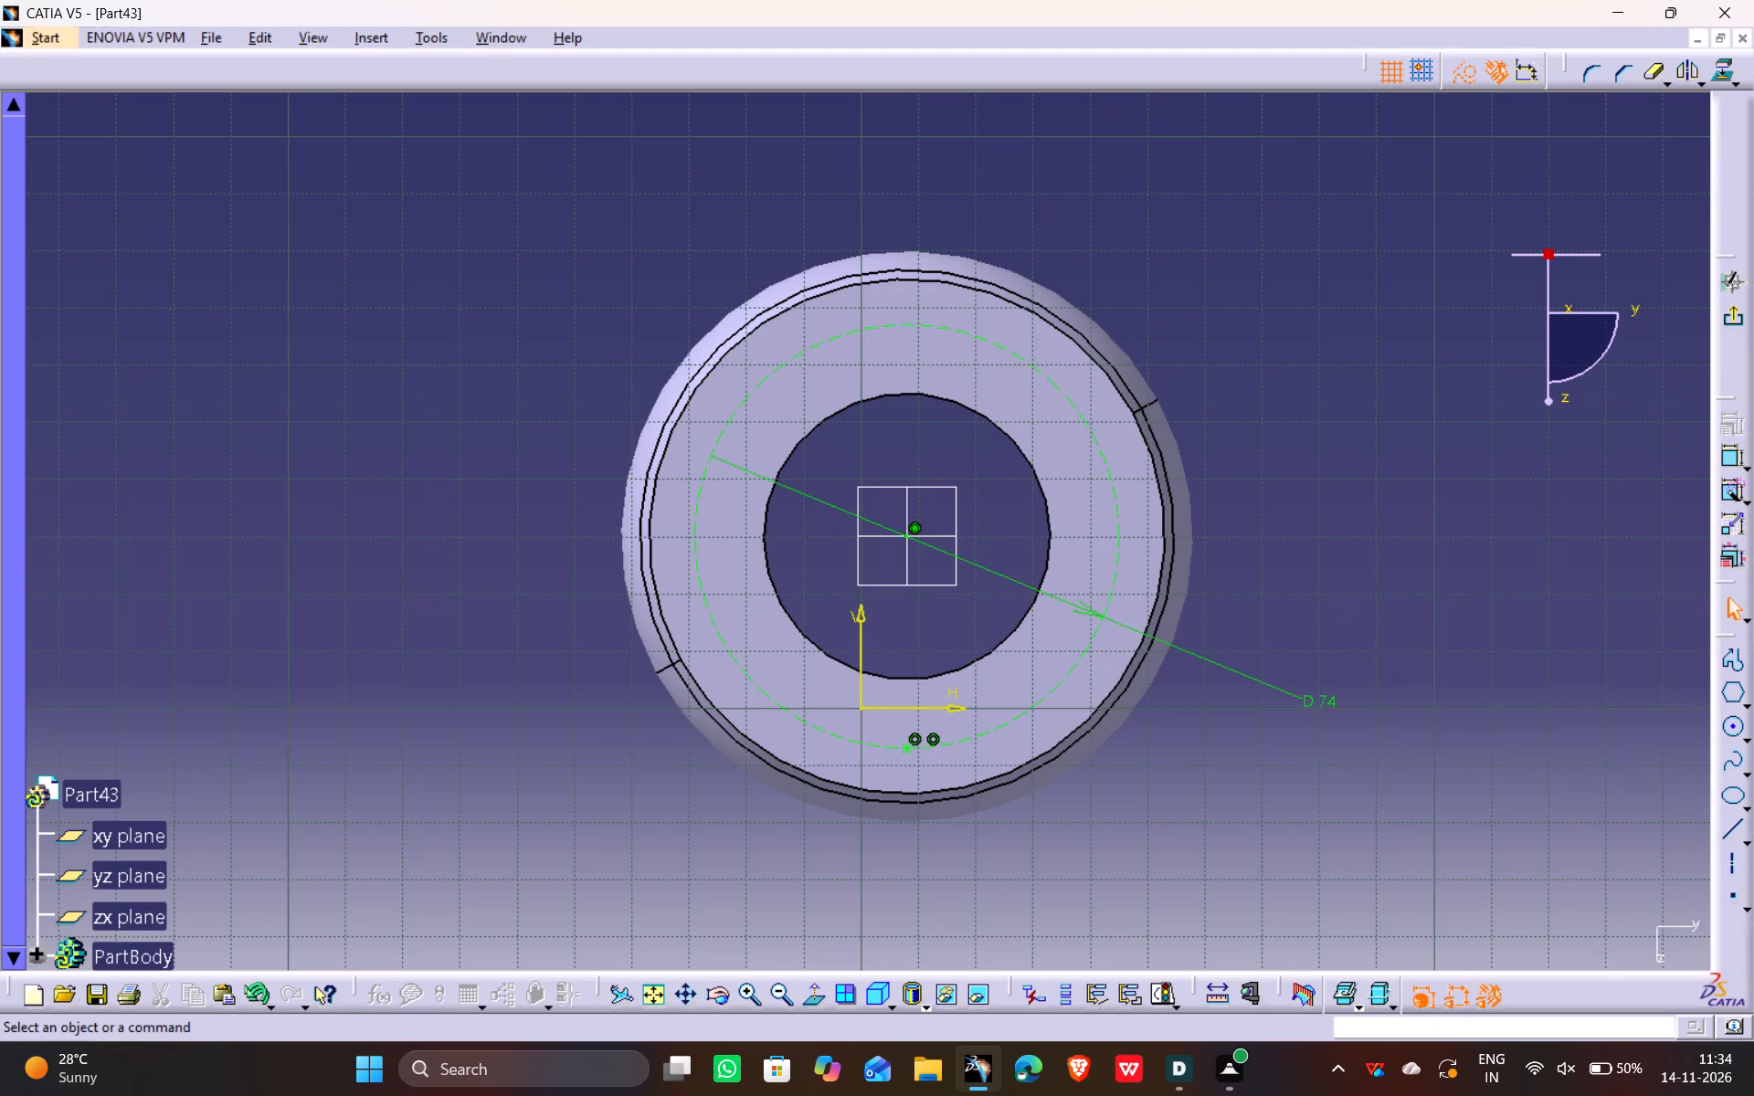
Finish the positioning sketch and create the 6 mm diameter, 8 mm deep blind hole on the opposite flange.
left_click(1732, 322)
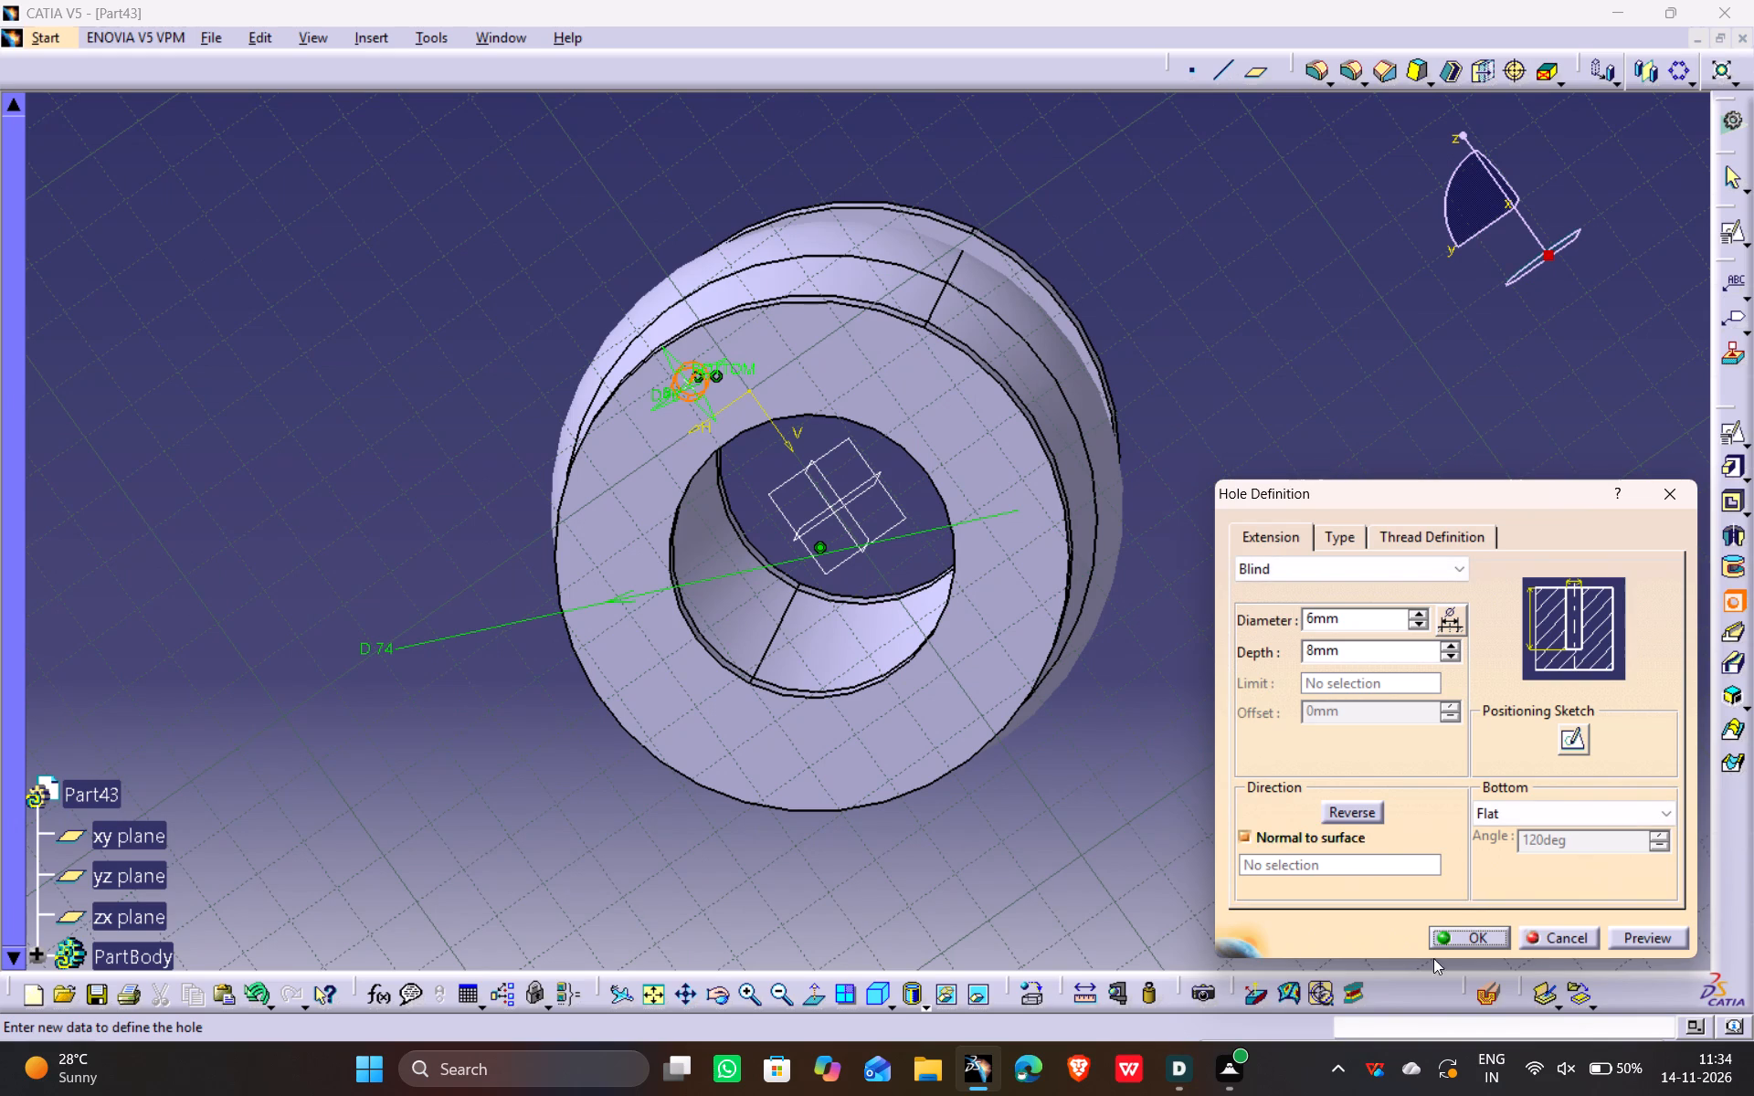
left_click(1634, 933)
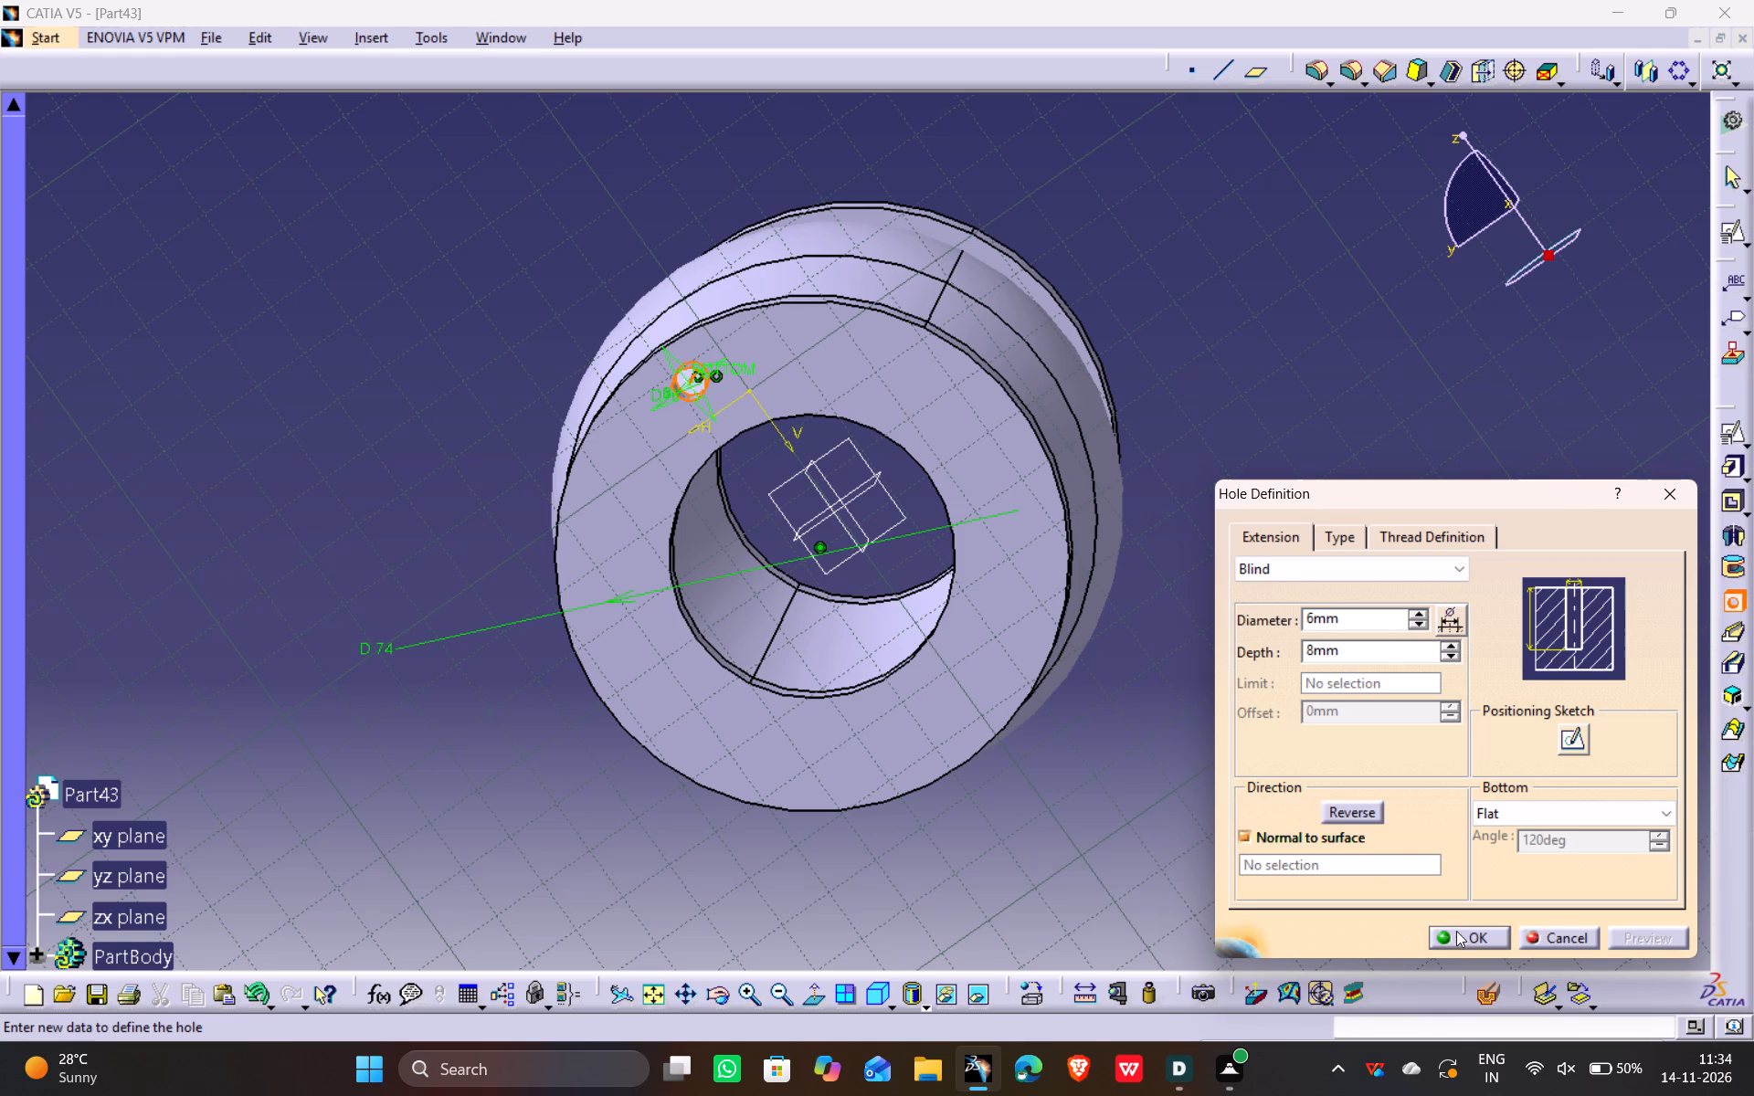
left_click(1463, 932)
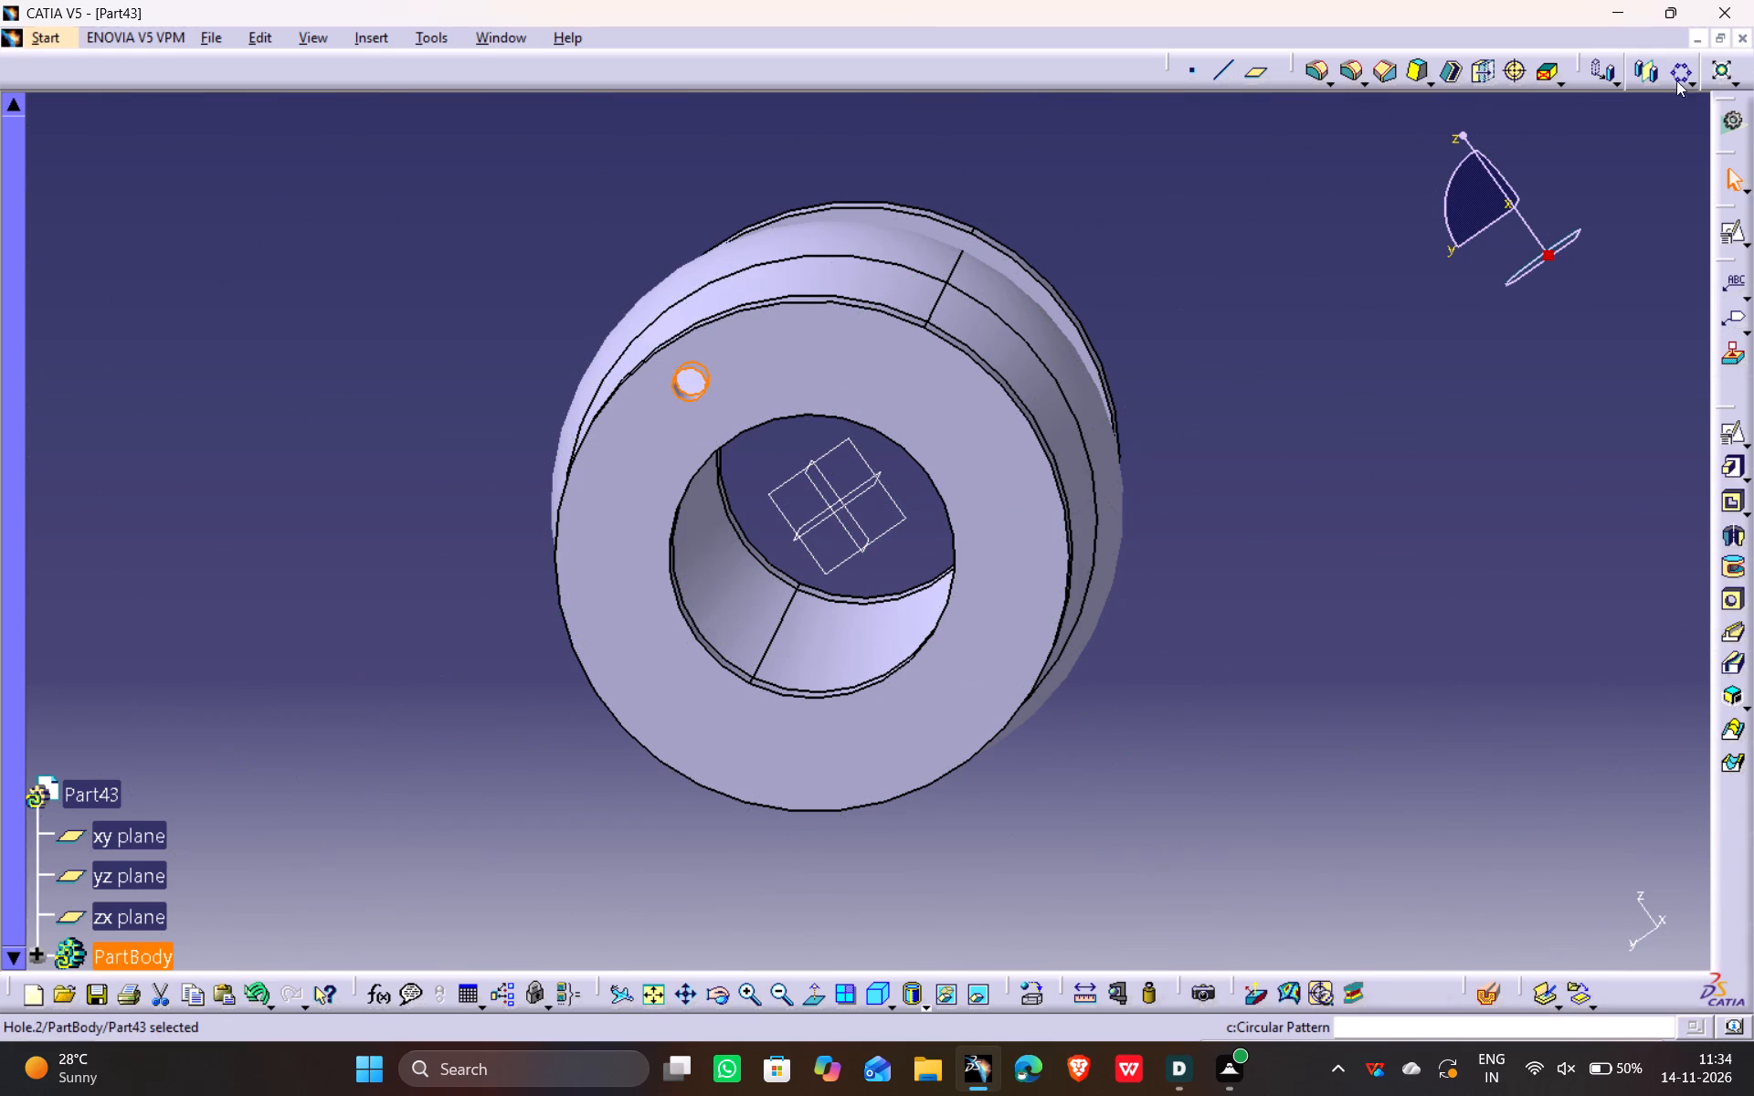
Create a circular pattern of the 6 mm hole about the flange face's axis with 6 instances at 60° spacing.
left_click(1676, 72)
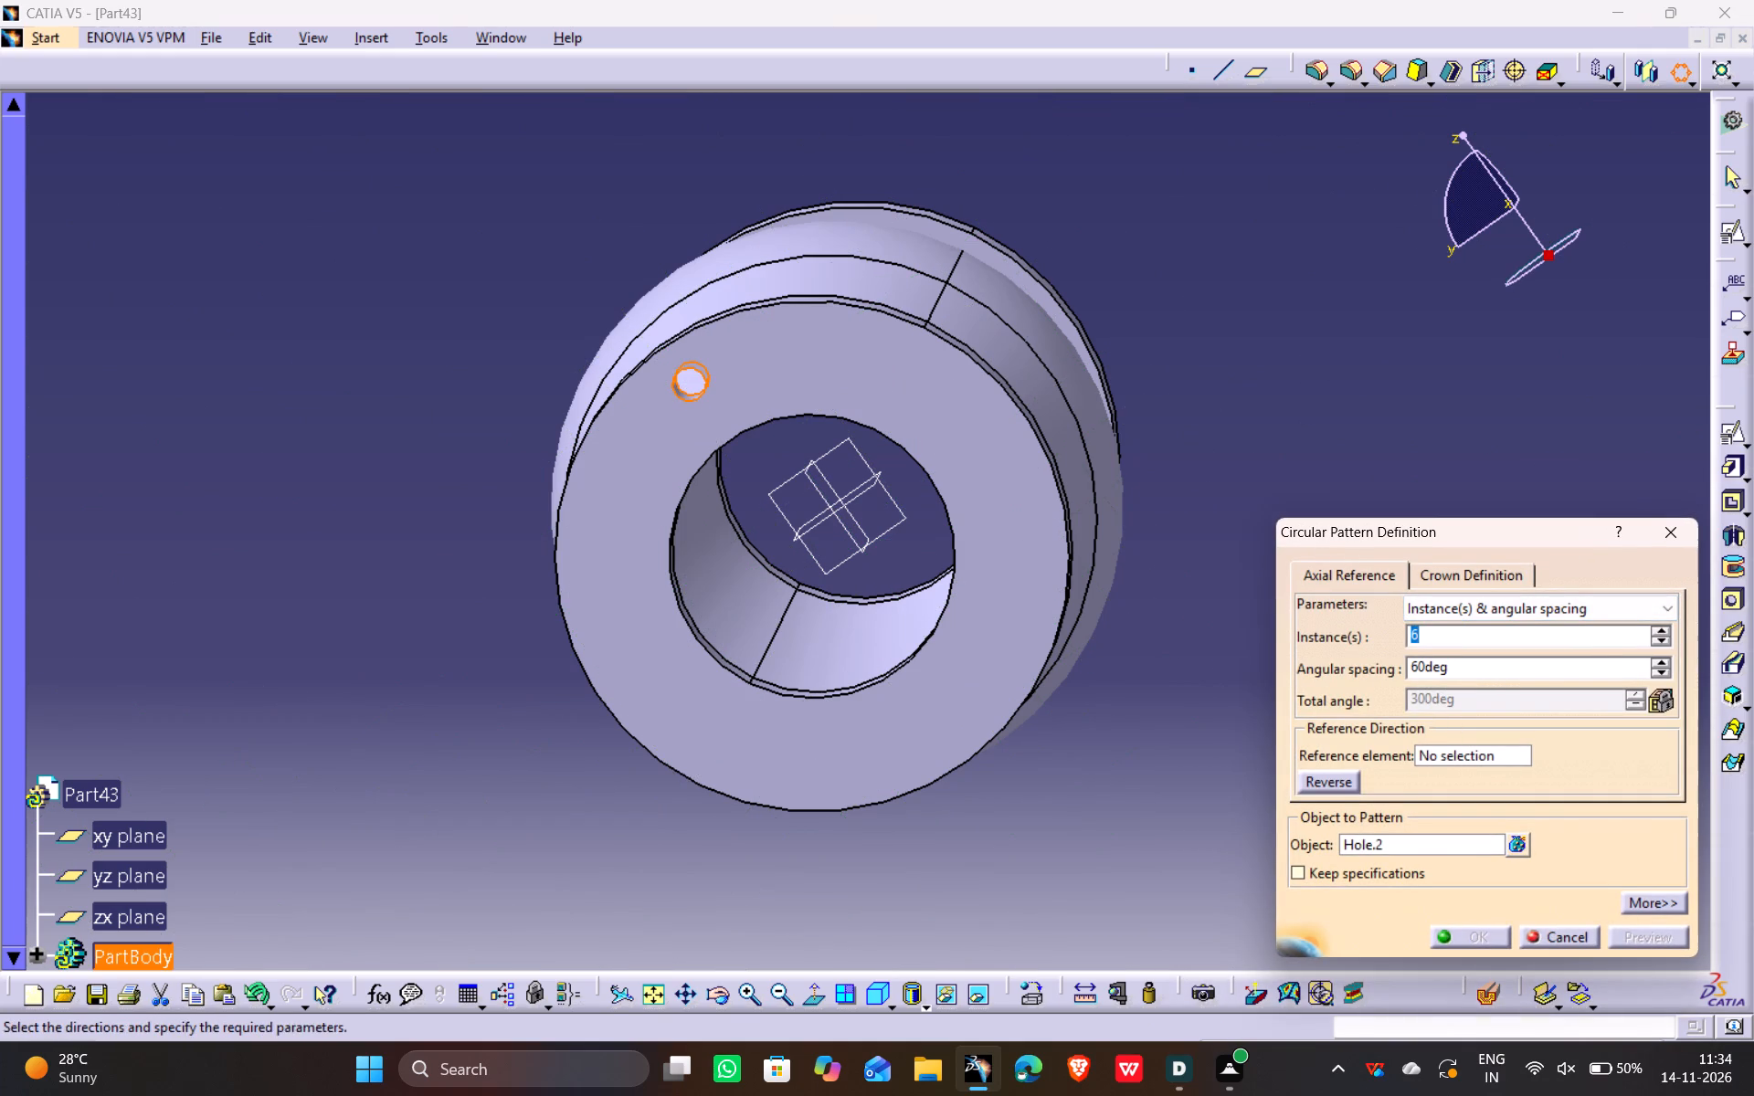
left_click(1474, 760)
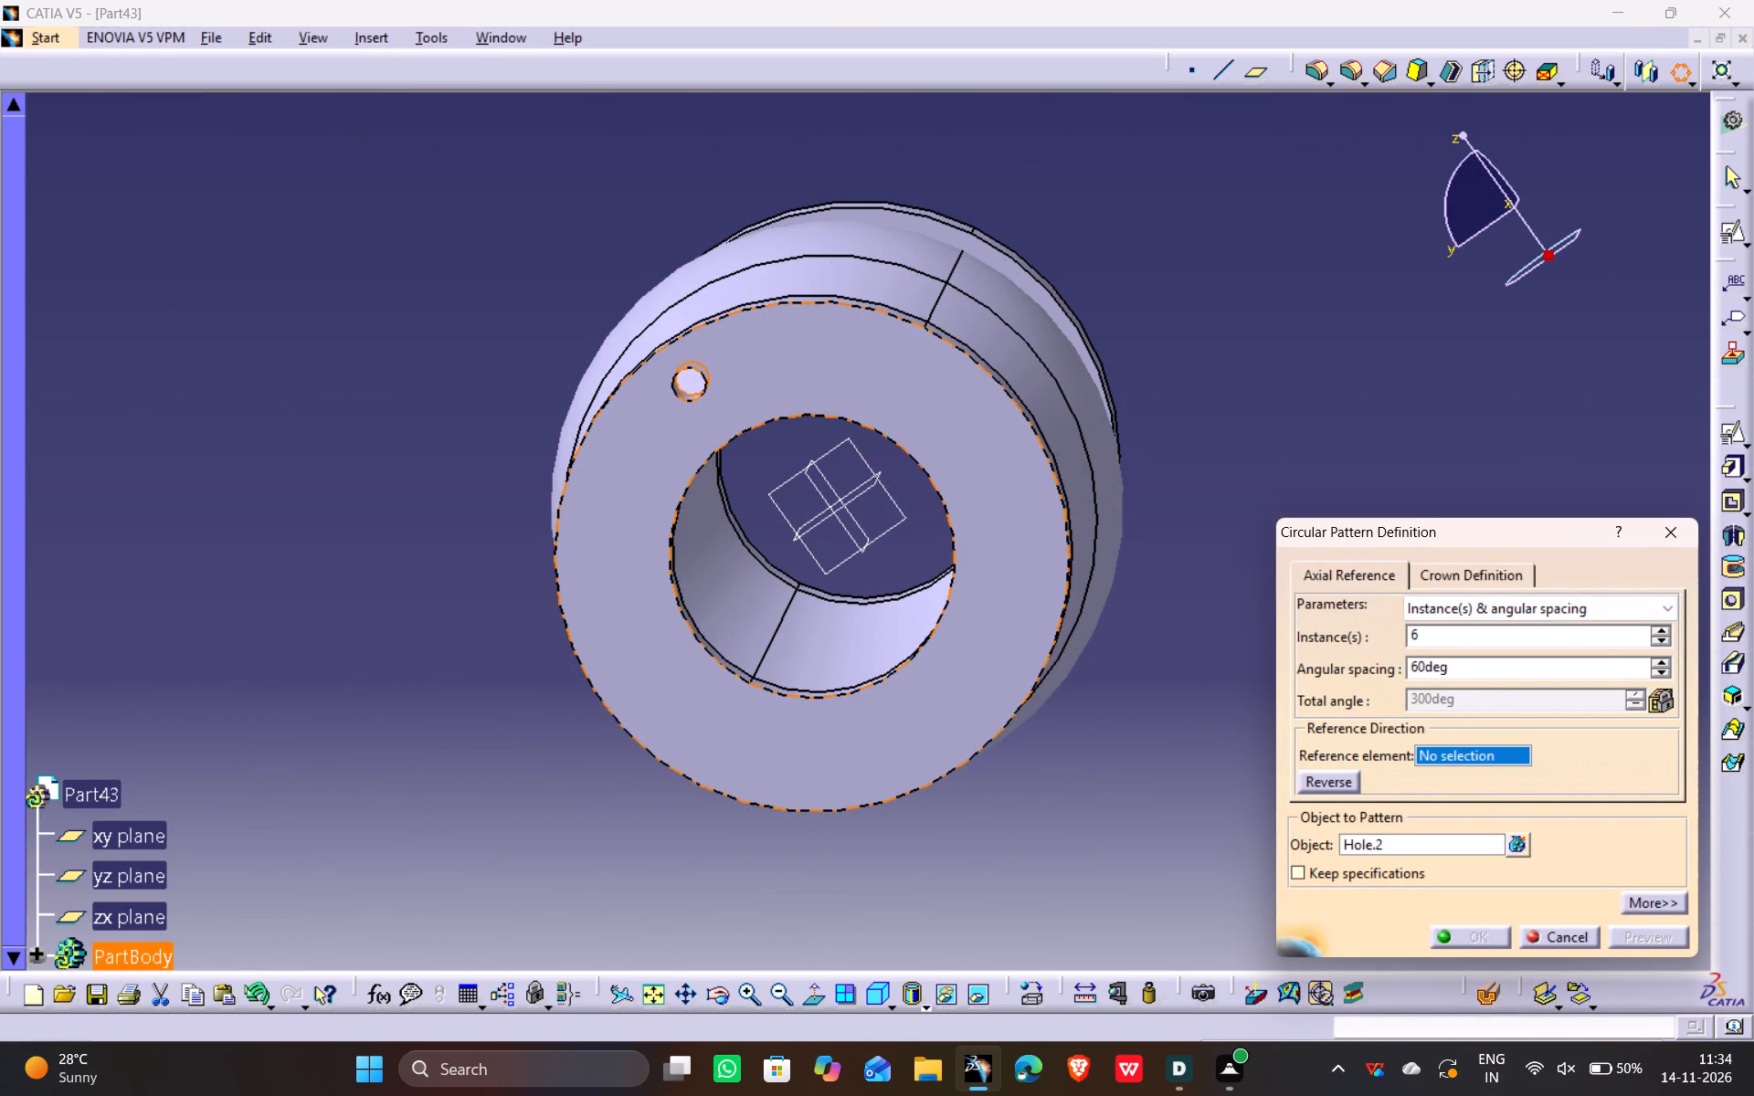
left_click(881, 745)
left_click(1632, 931)
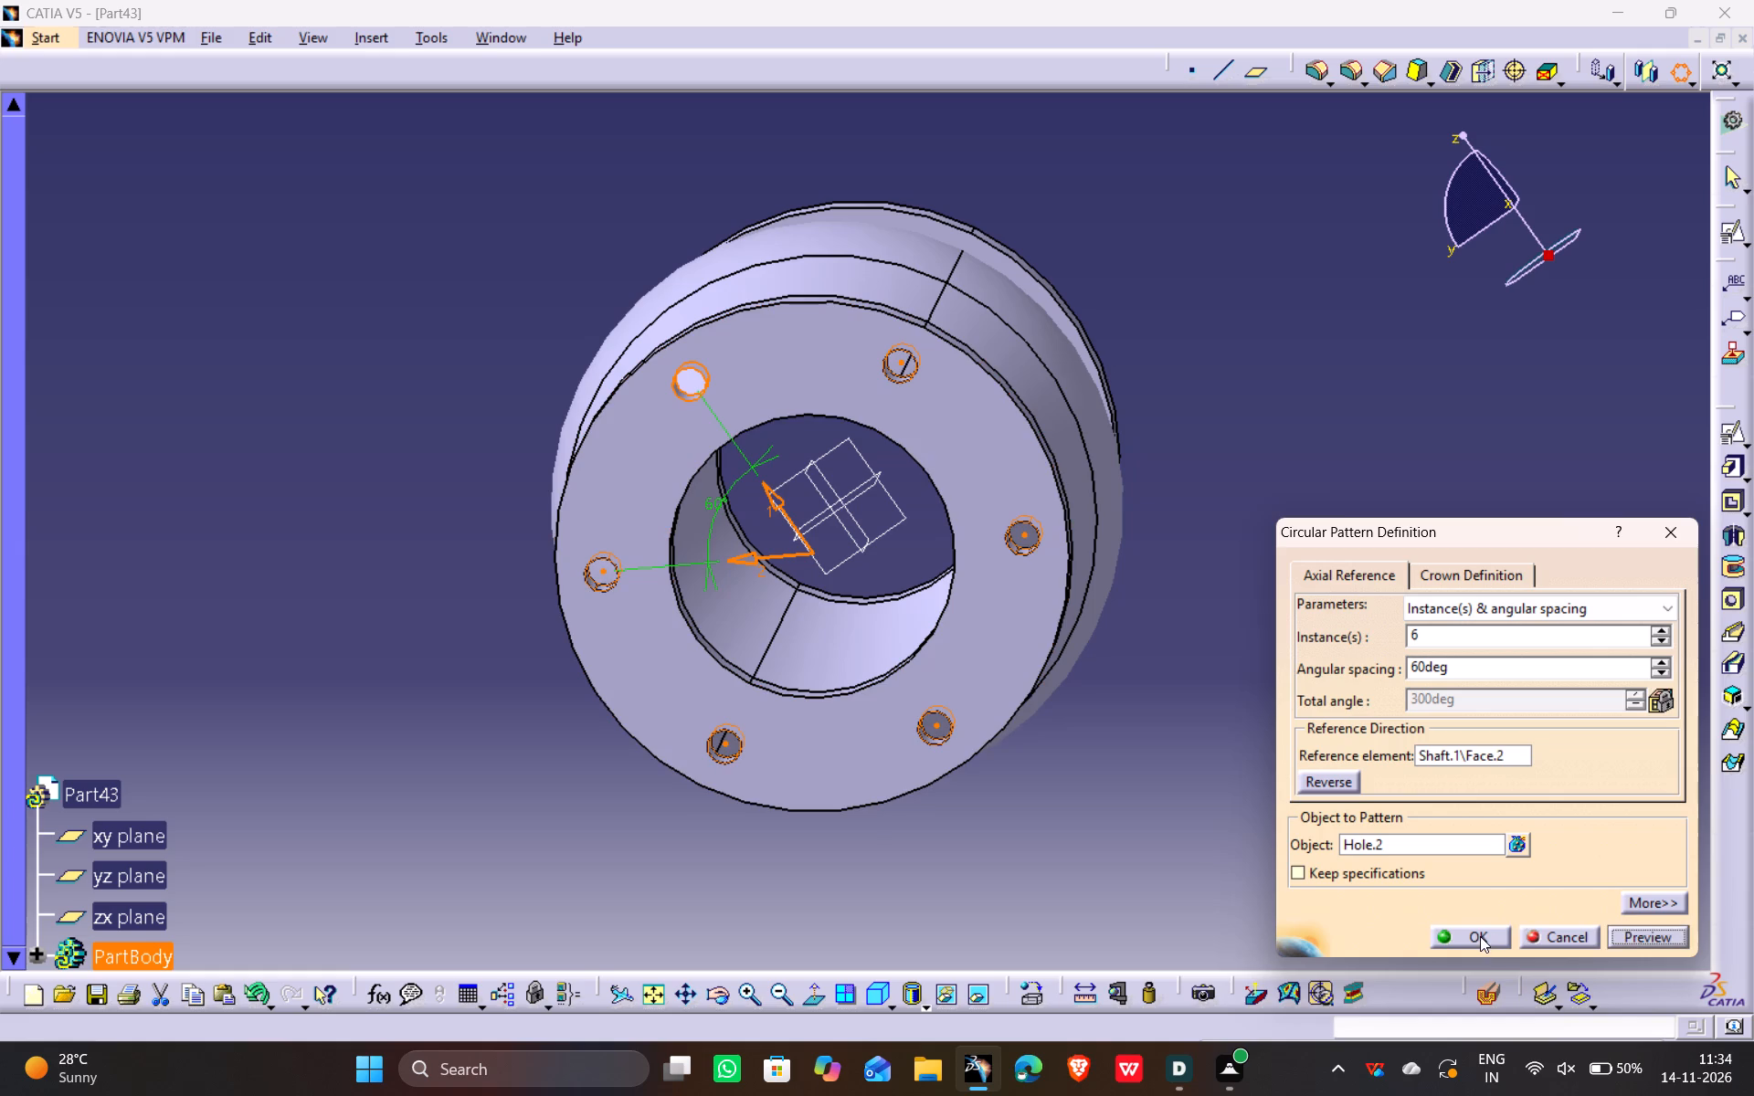
left_click(1480, 936)
left_click(1324, 558)
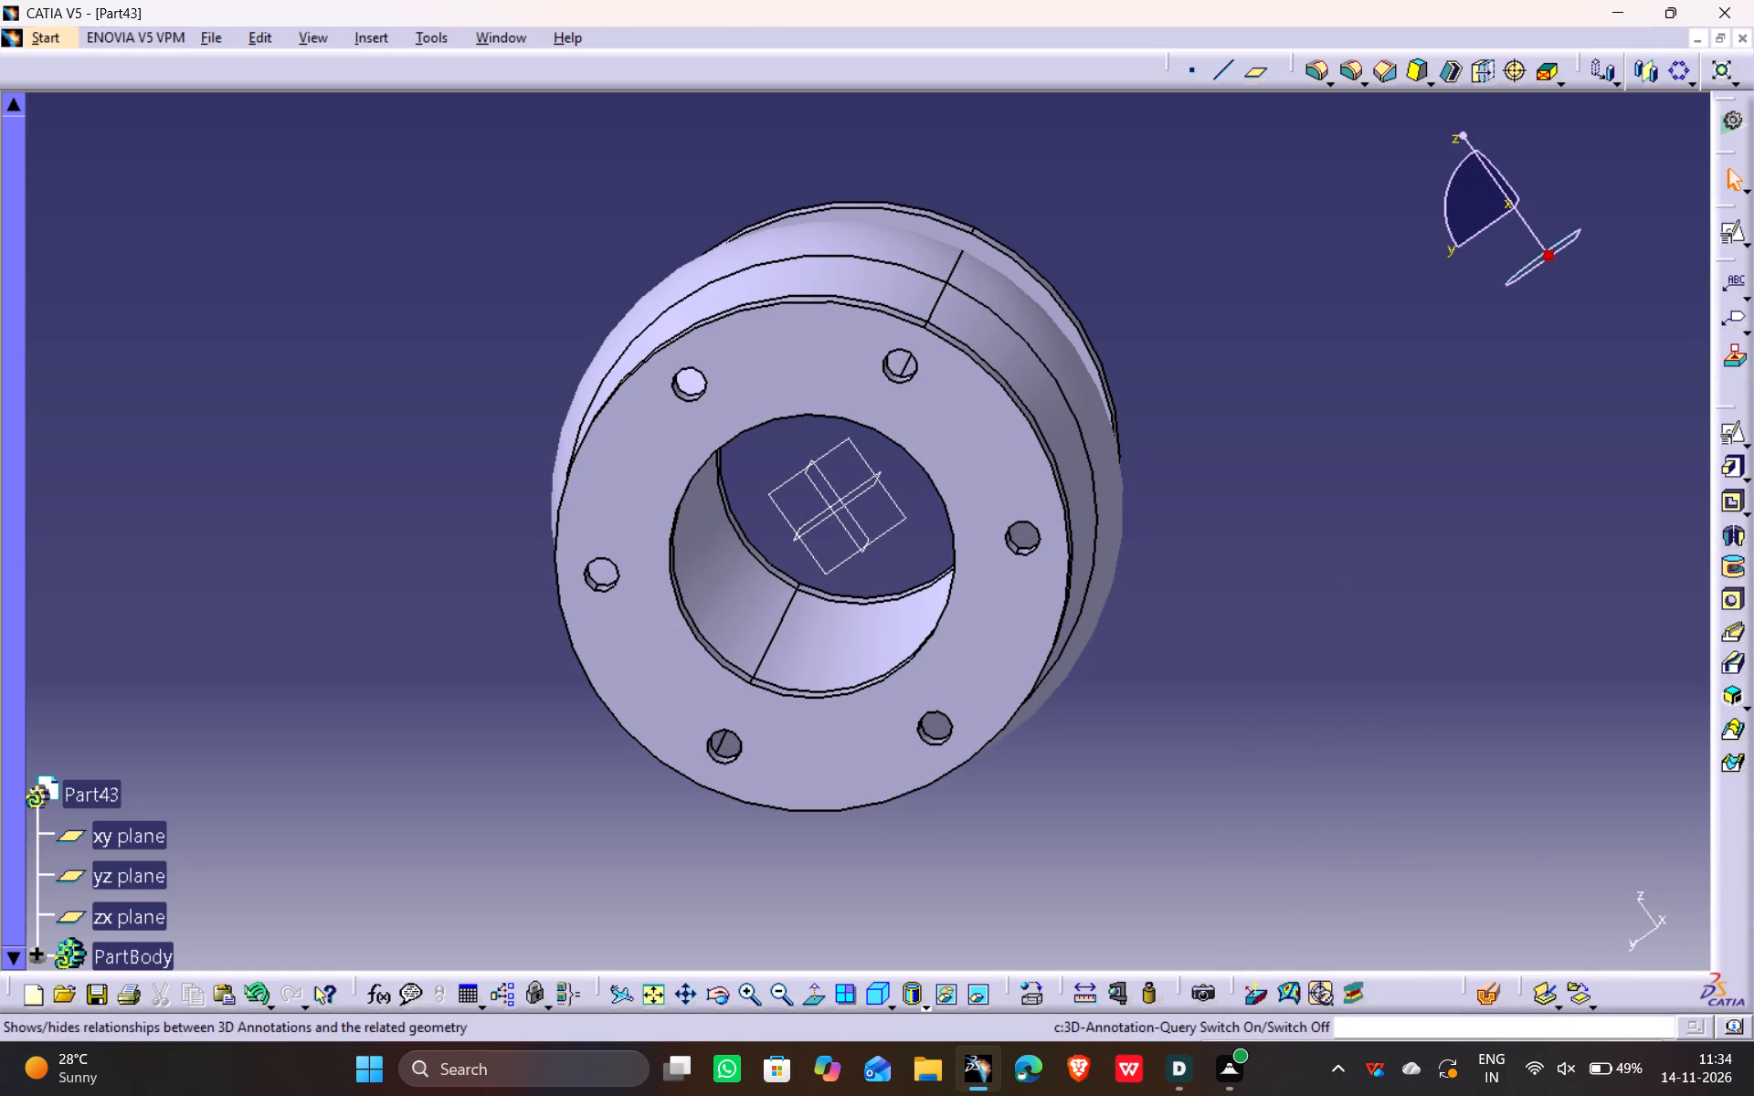
Create a reference plane offset 69 mm from the xy plane, above the hollow body.
left_click(875, 998)
middle_click_drag(1022, 865, 1139, 733)
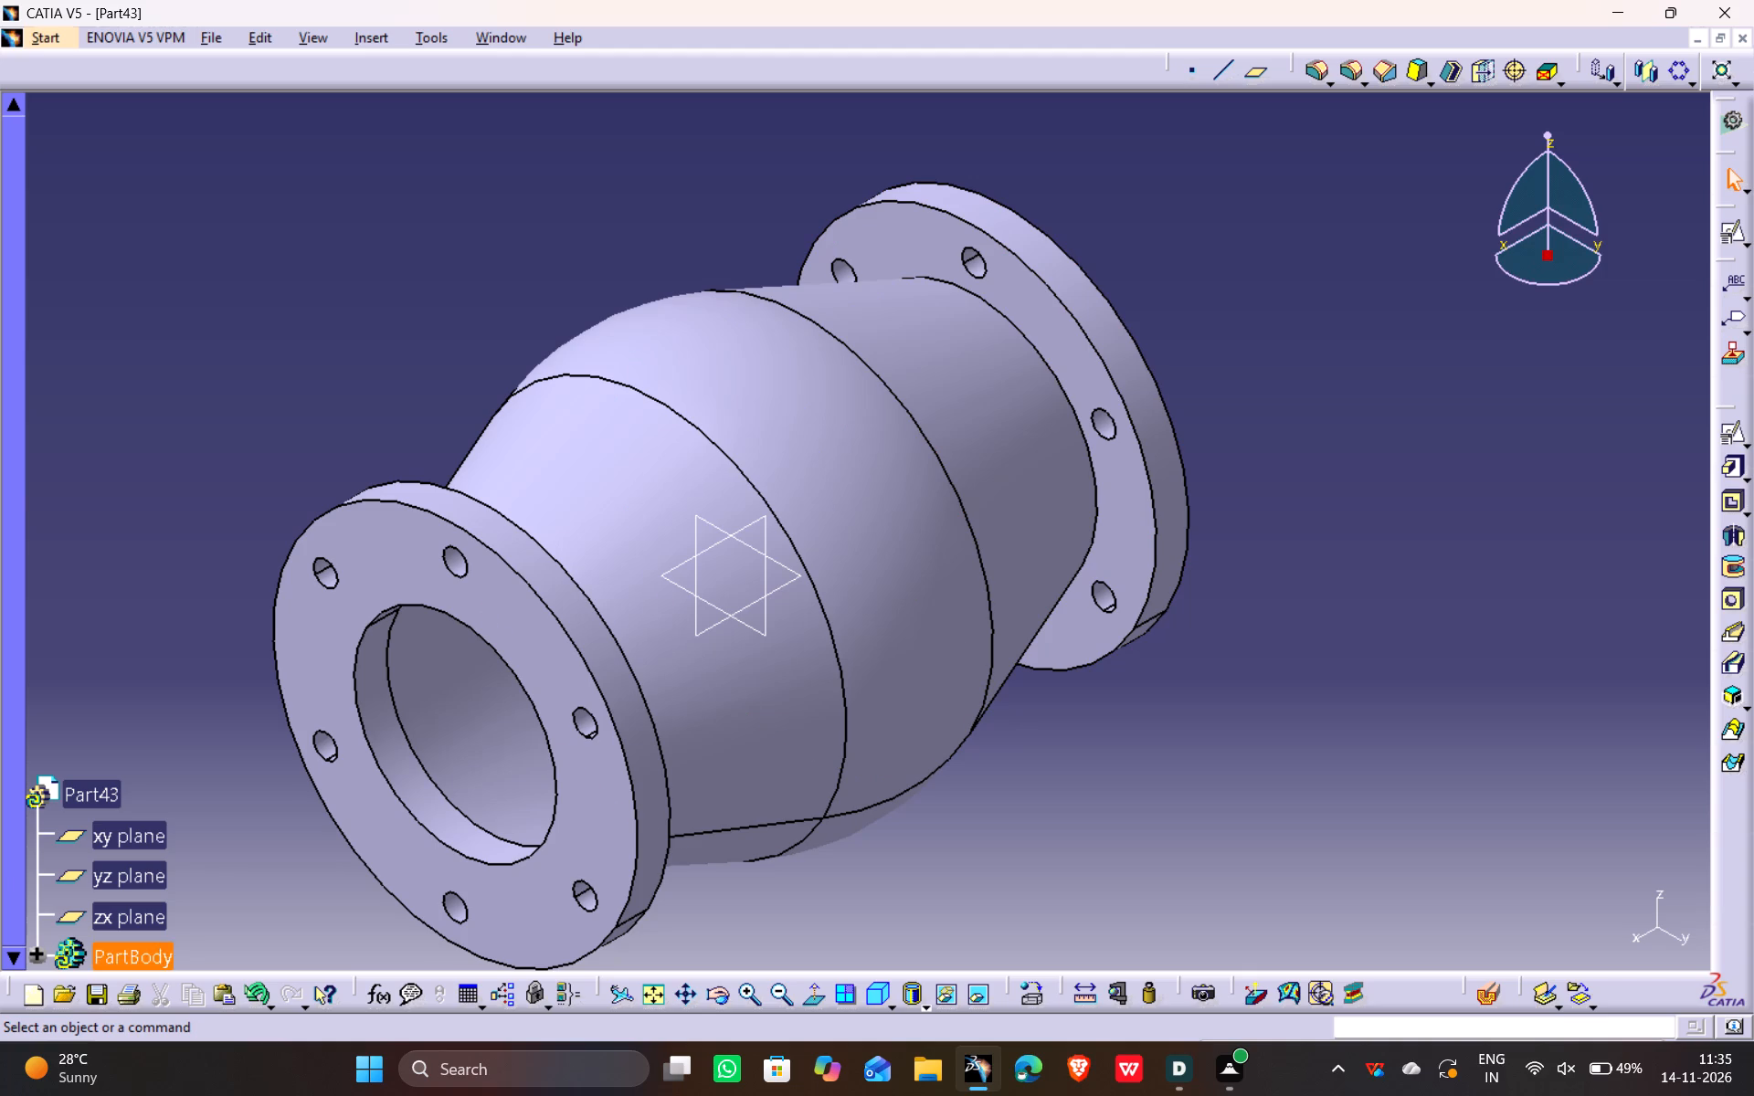
left_click(882, 993)
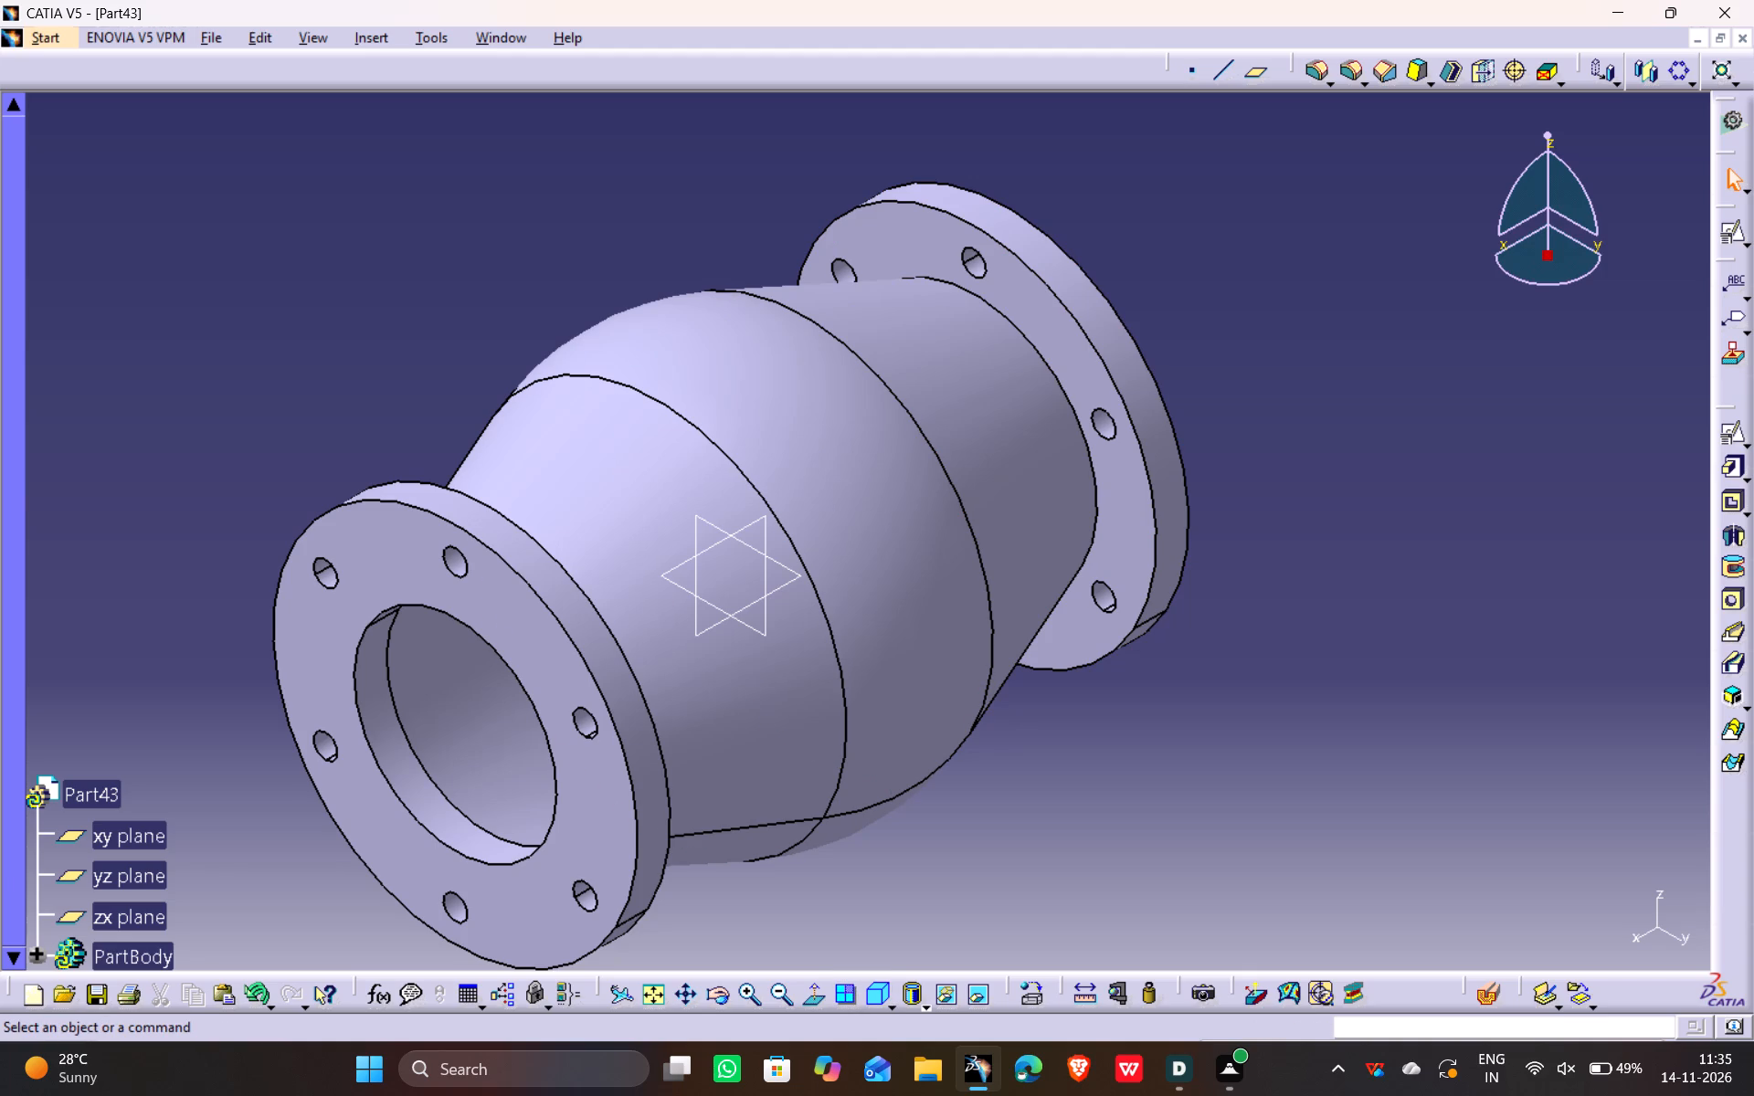
left_click(772, 589)
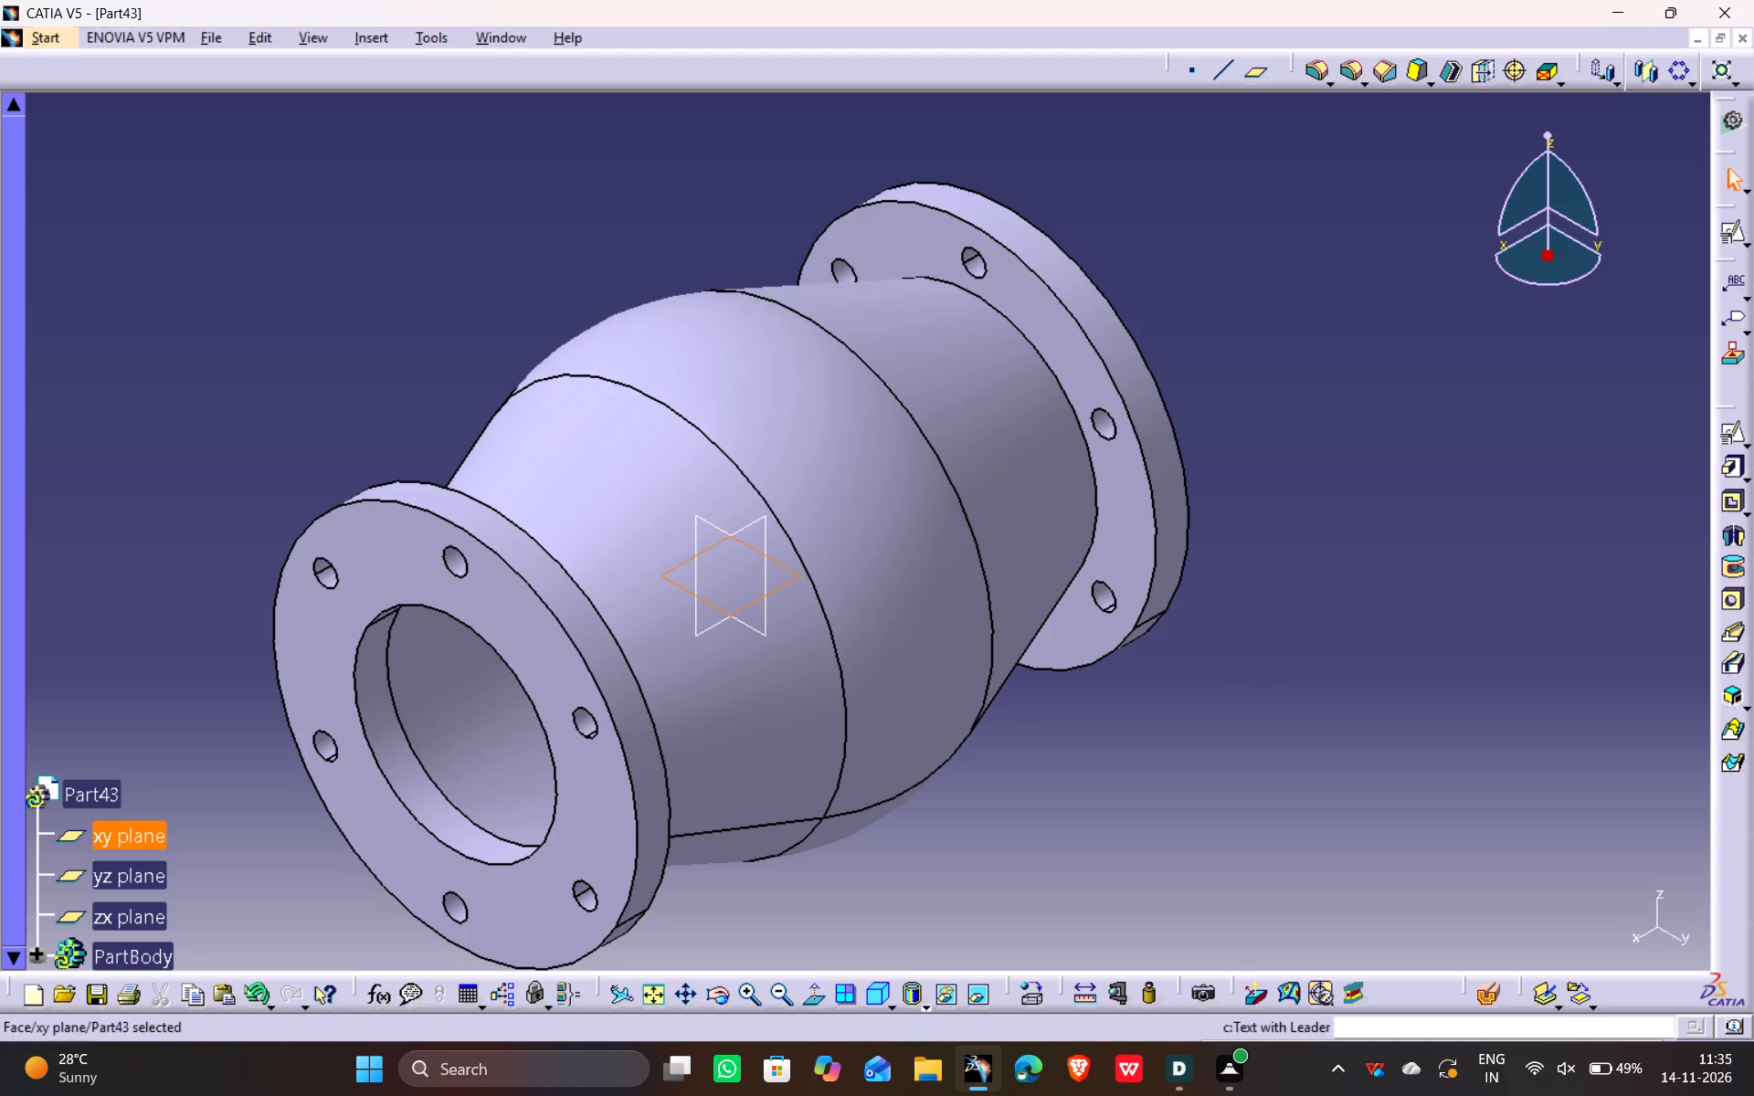
left_click(1255, 73)
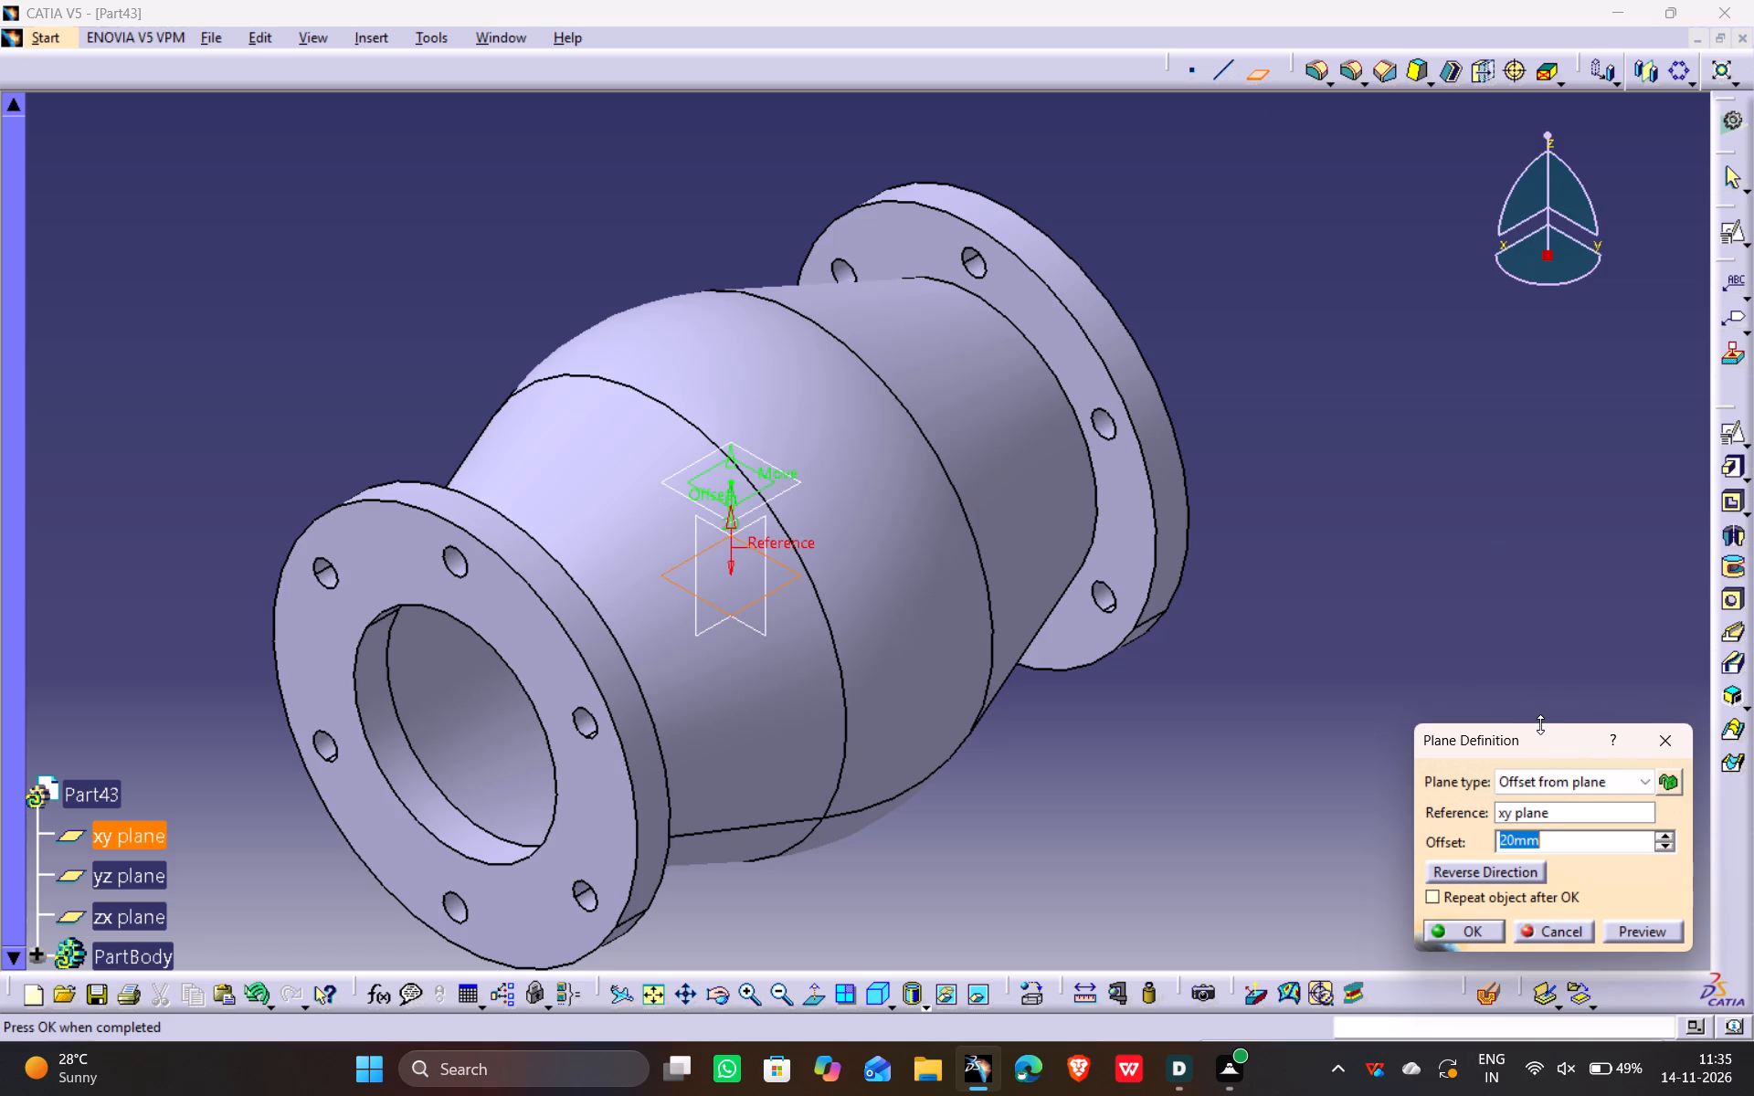
type("69")
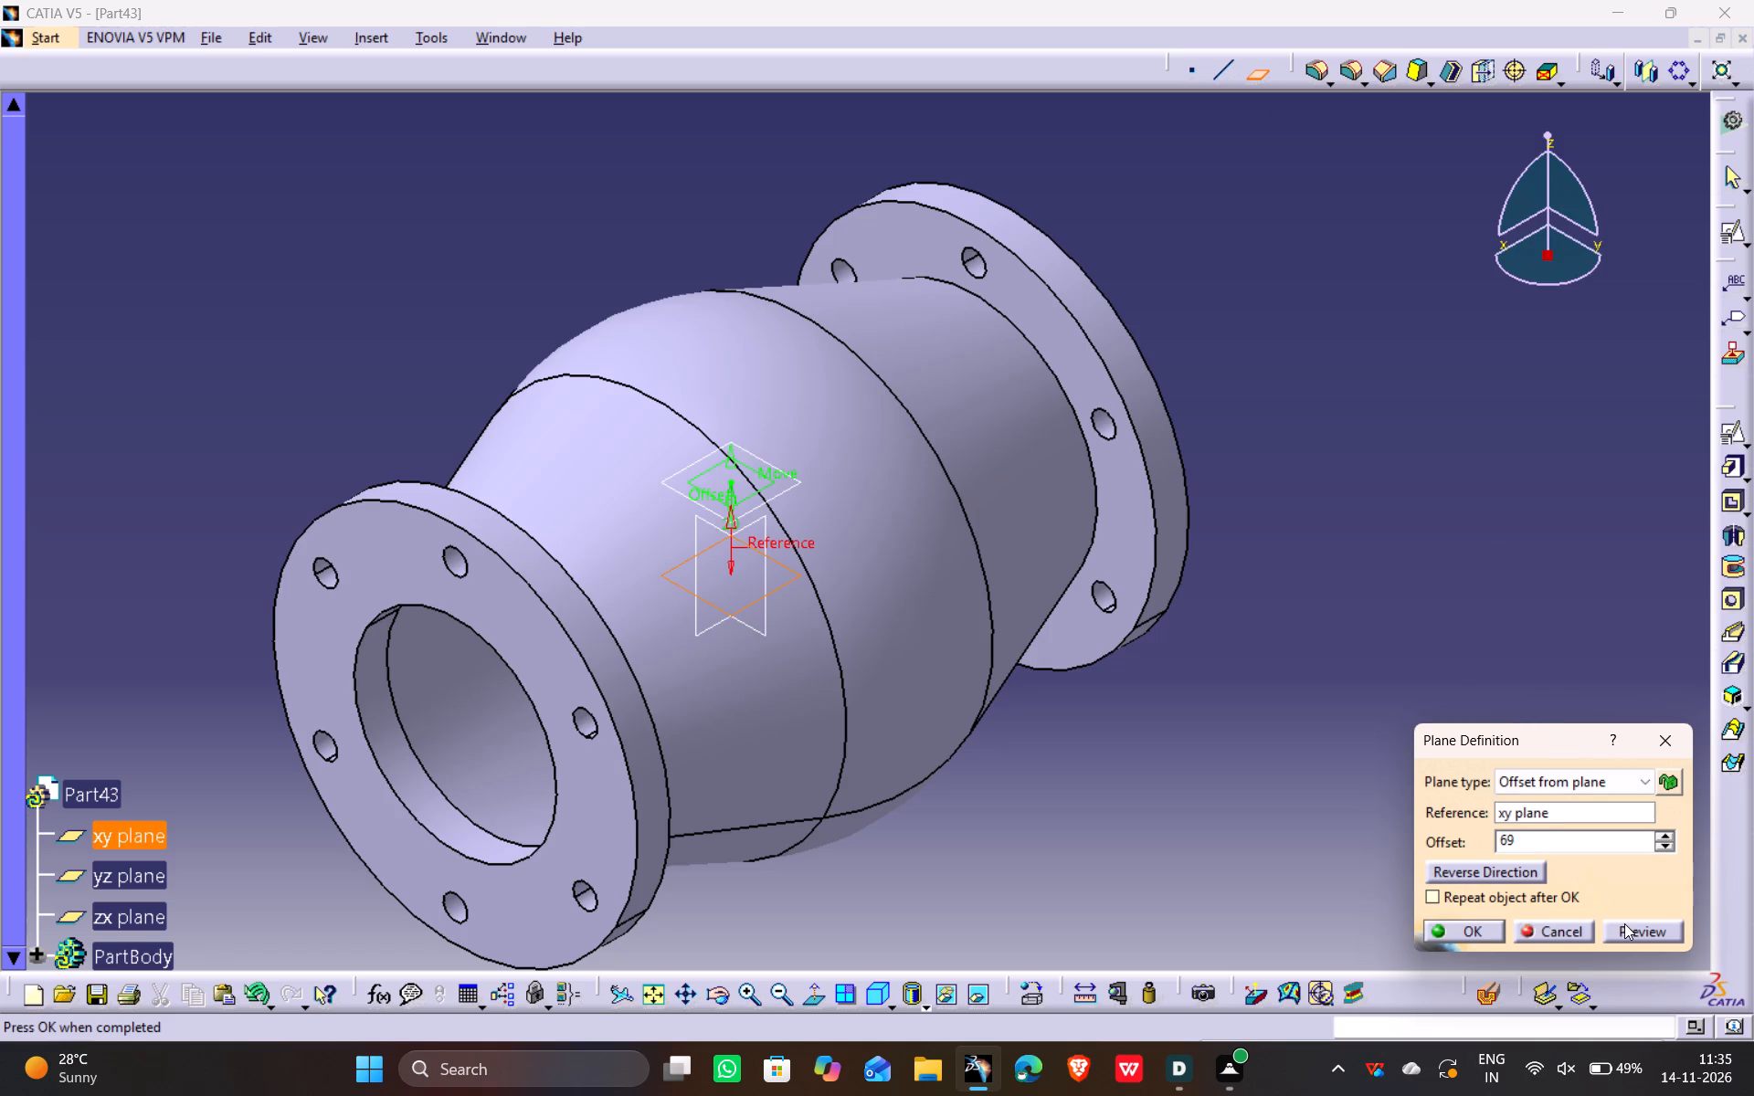
left_click(1627, 930)
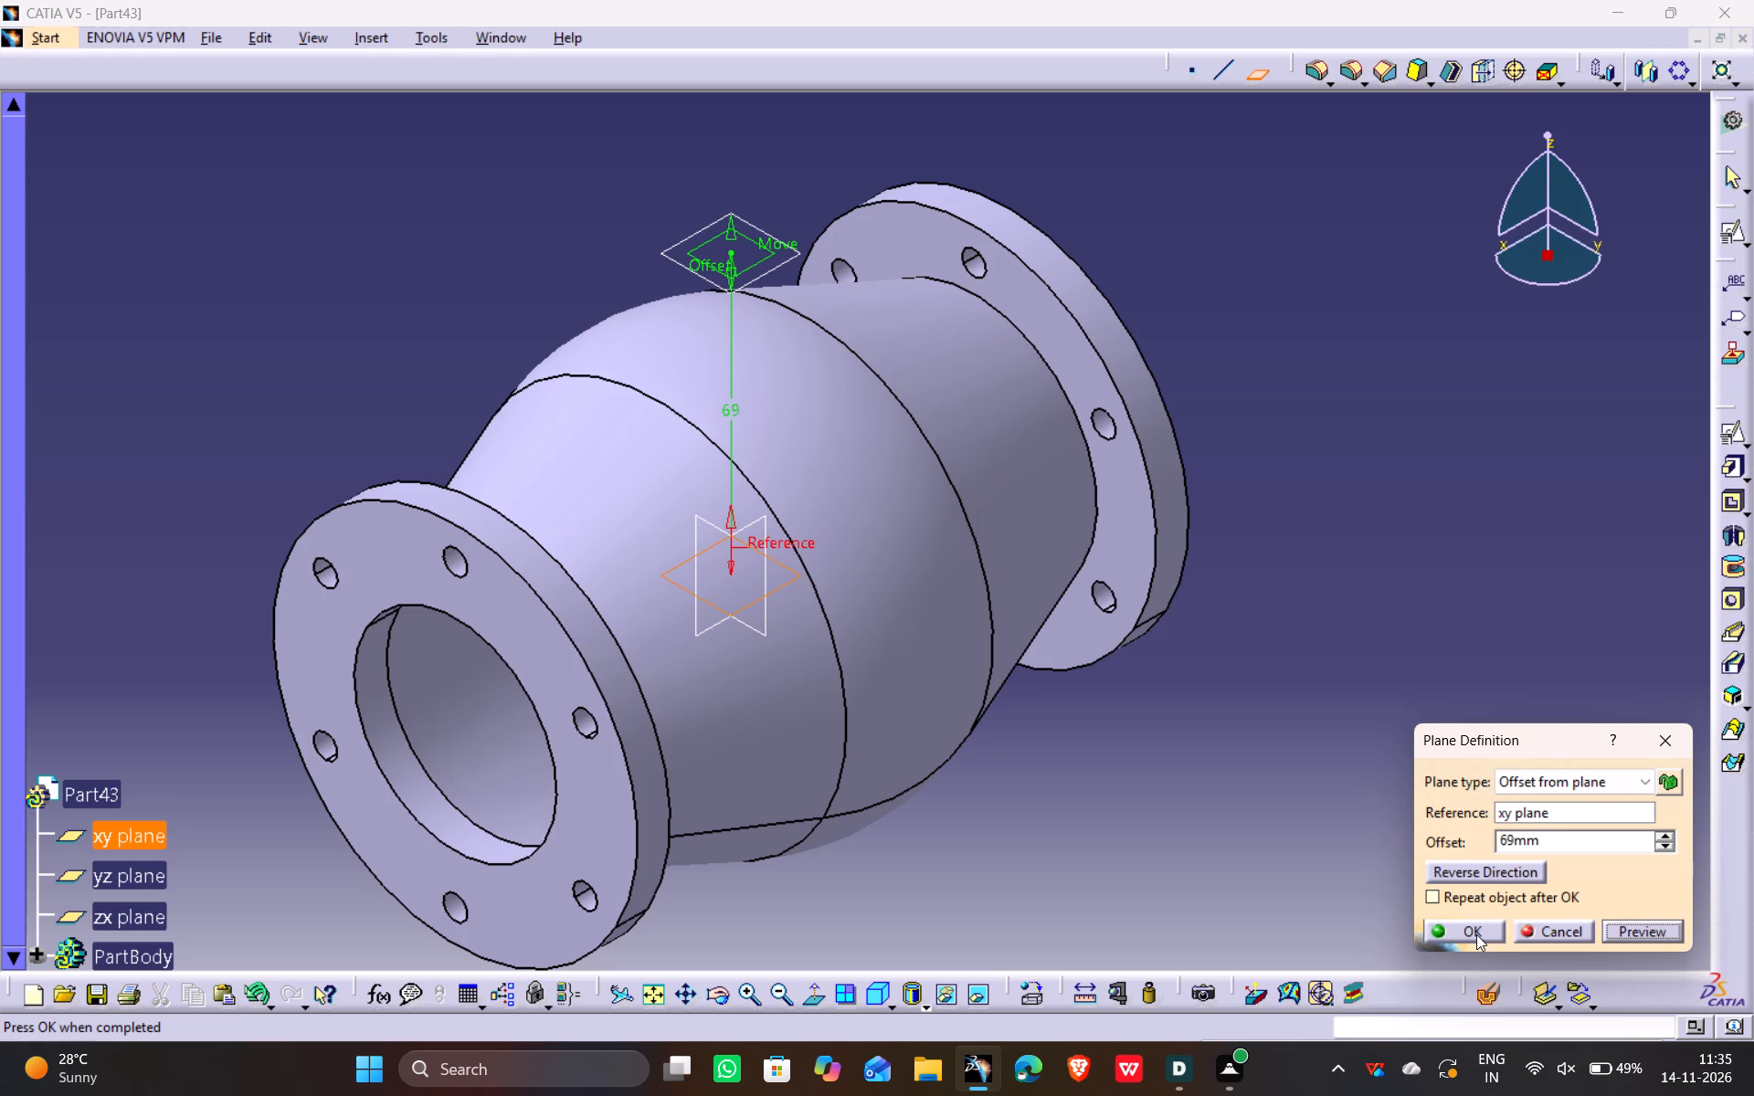
left_click(1476, 934)
left_click(1359, 442)
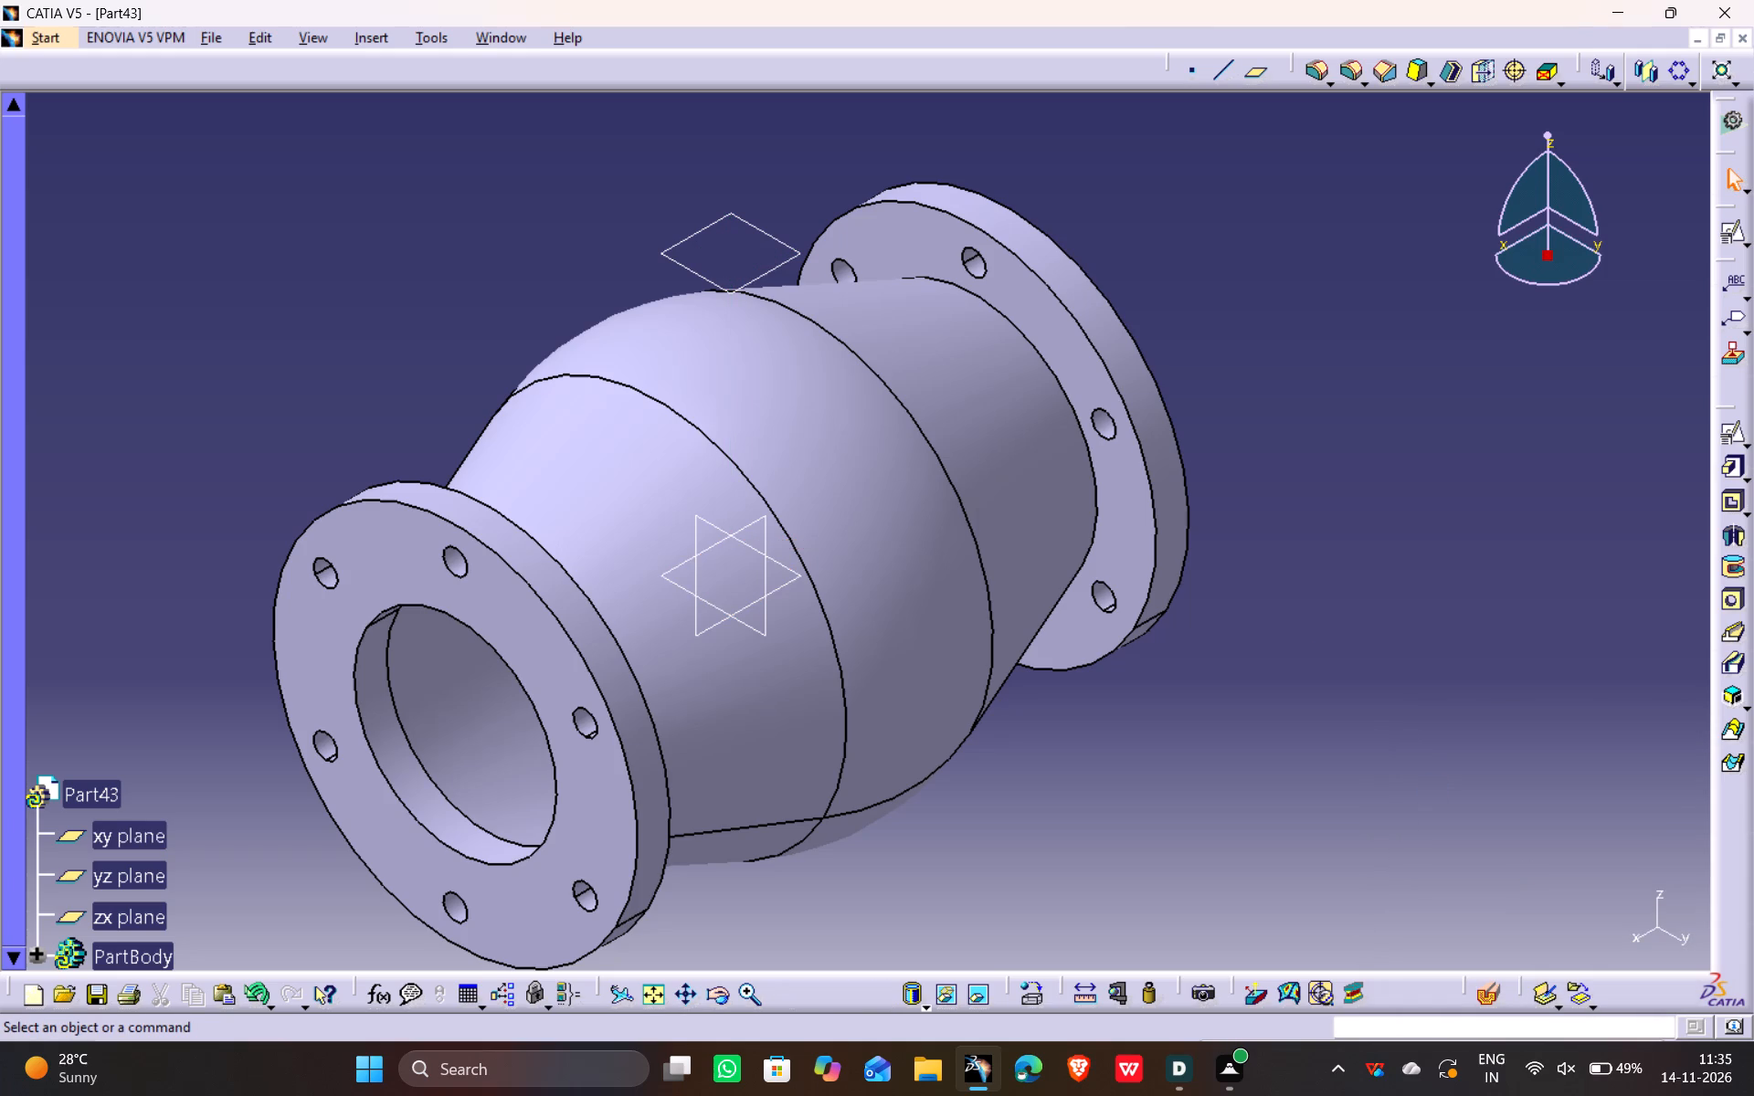
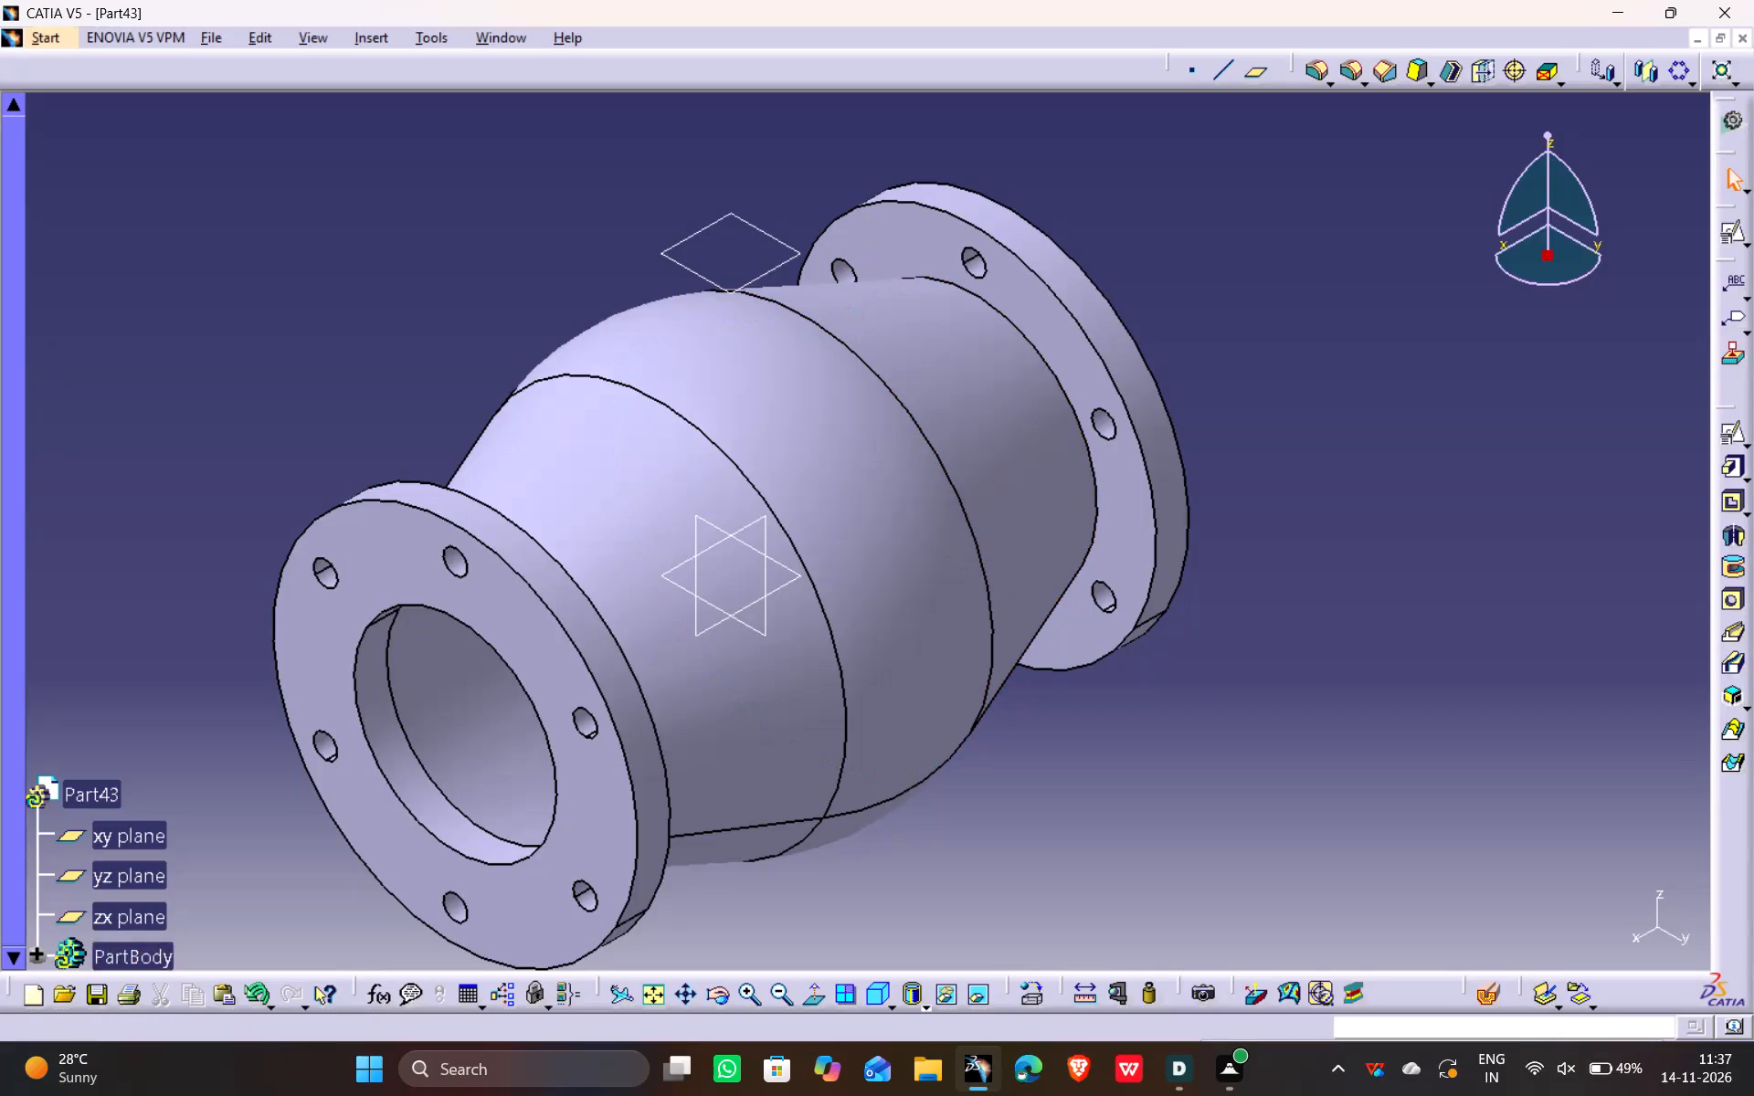
Create a positioned sketch on the 69 mm offset plane with both H and V directions reversed, and exit it without drawing geometry.
left_click(788, 245)
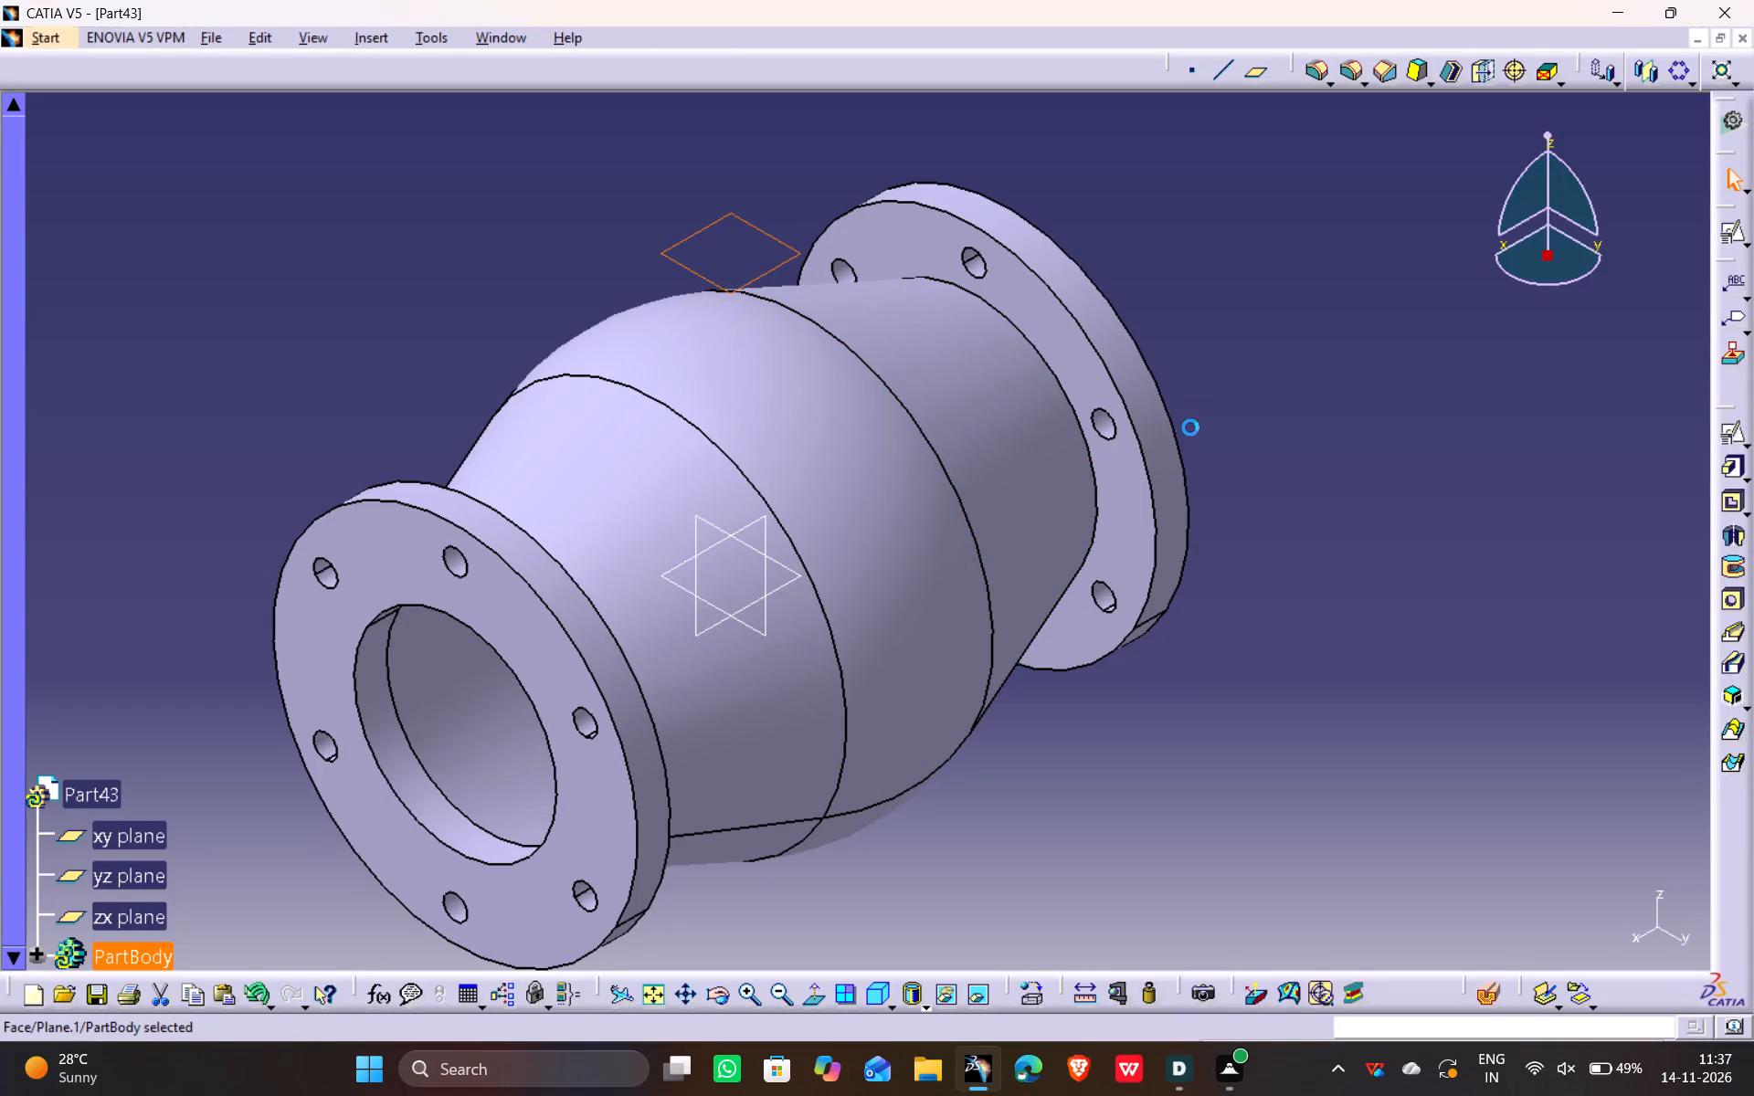
left_click(1736, 437)
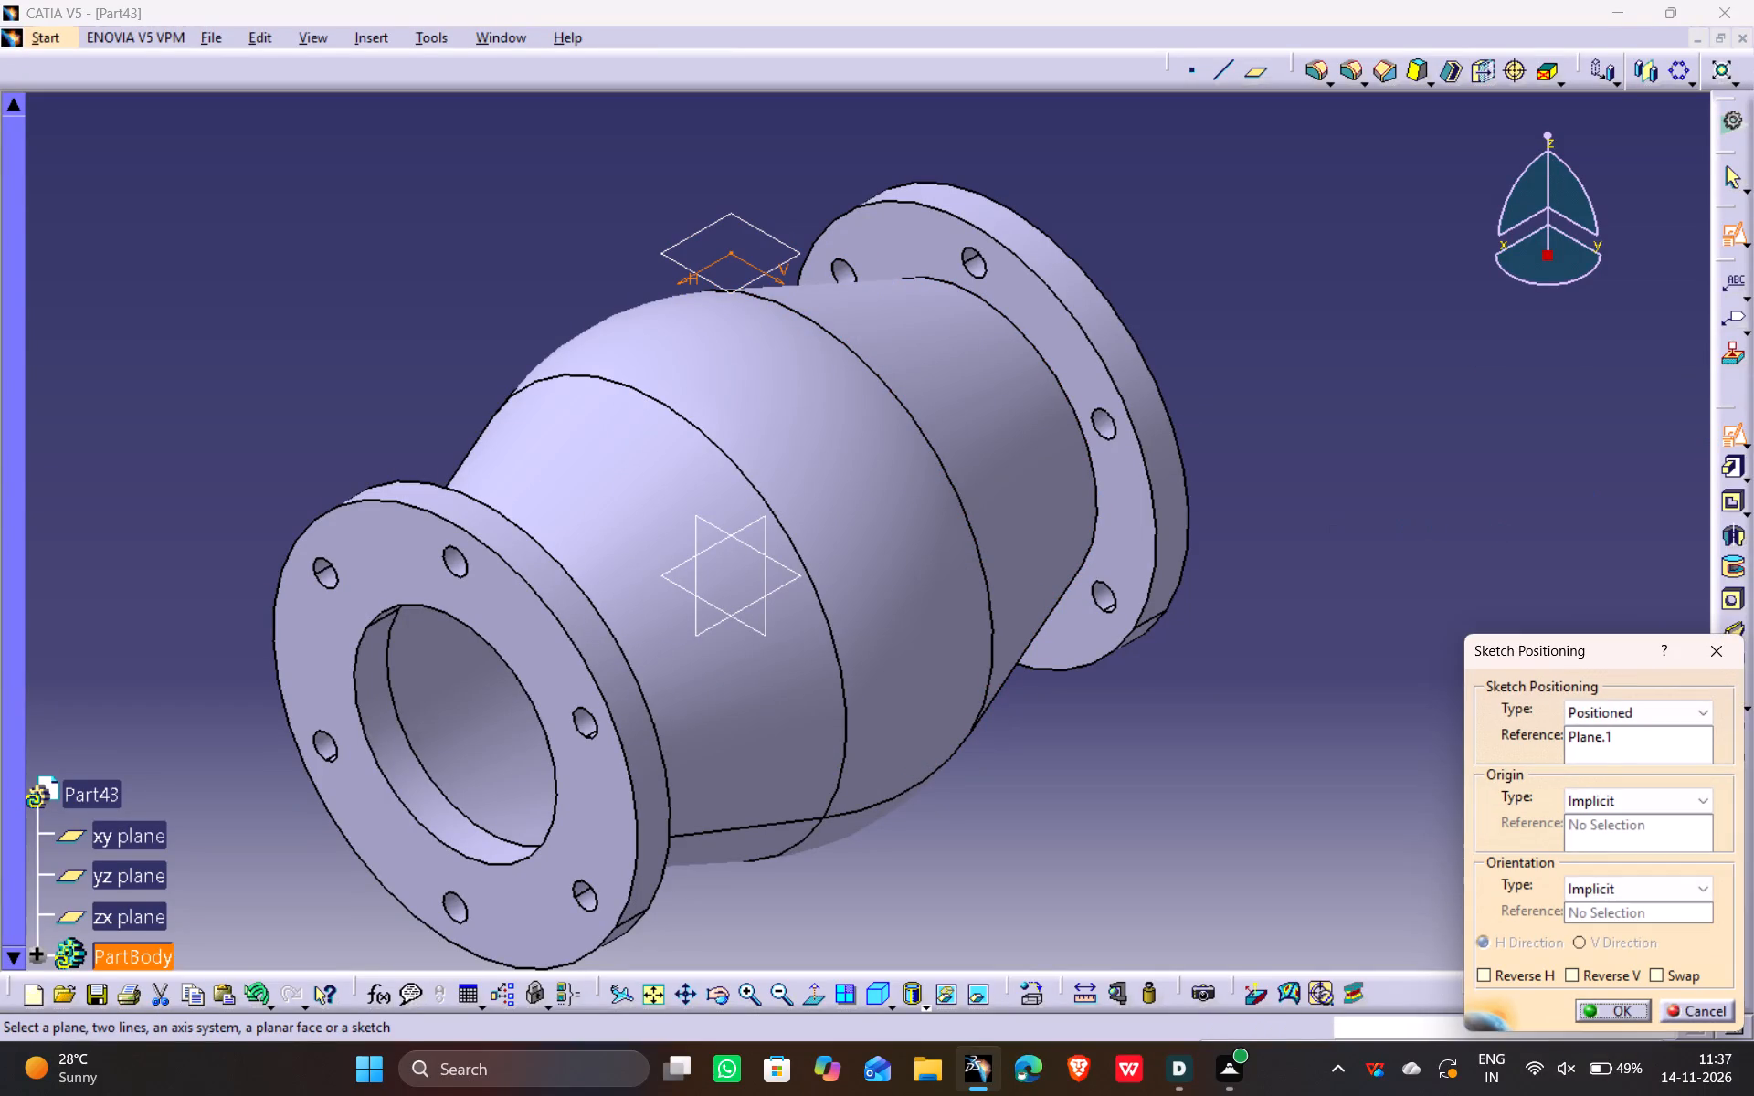
left_click(1538, 984)
left_click(1604, 967)
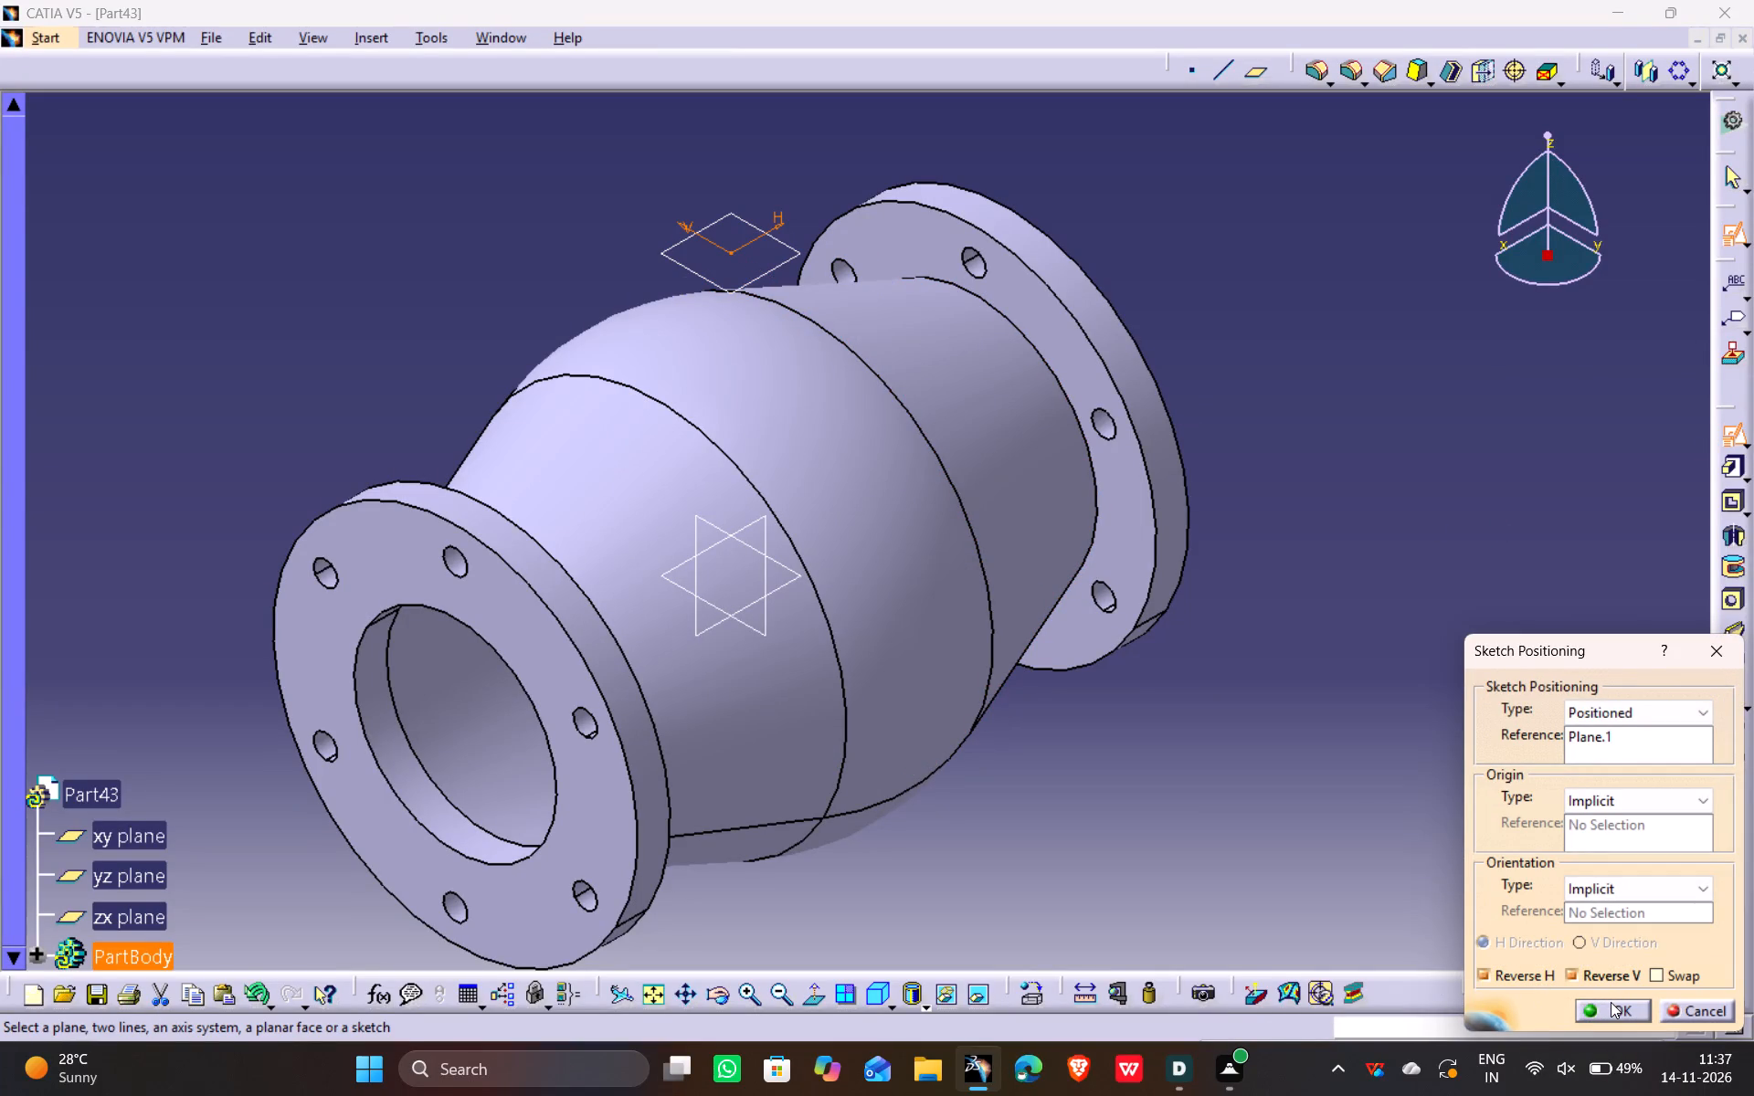
left_click(1612, 1010)
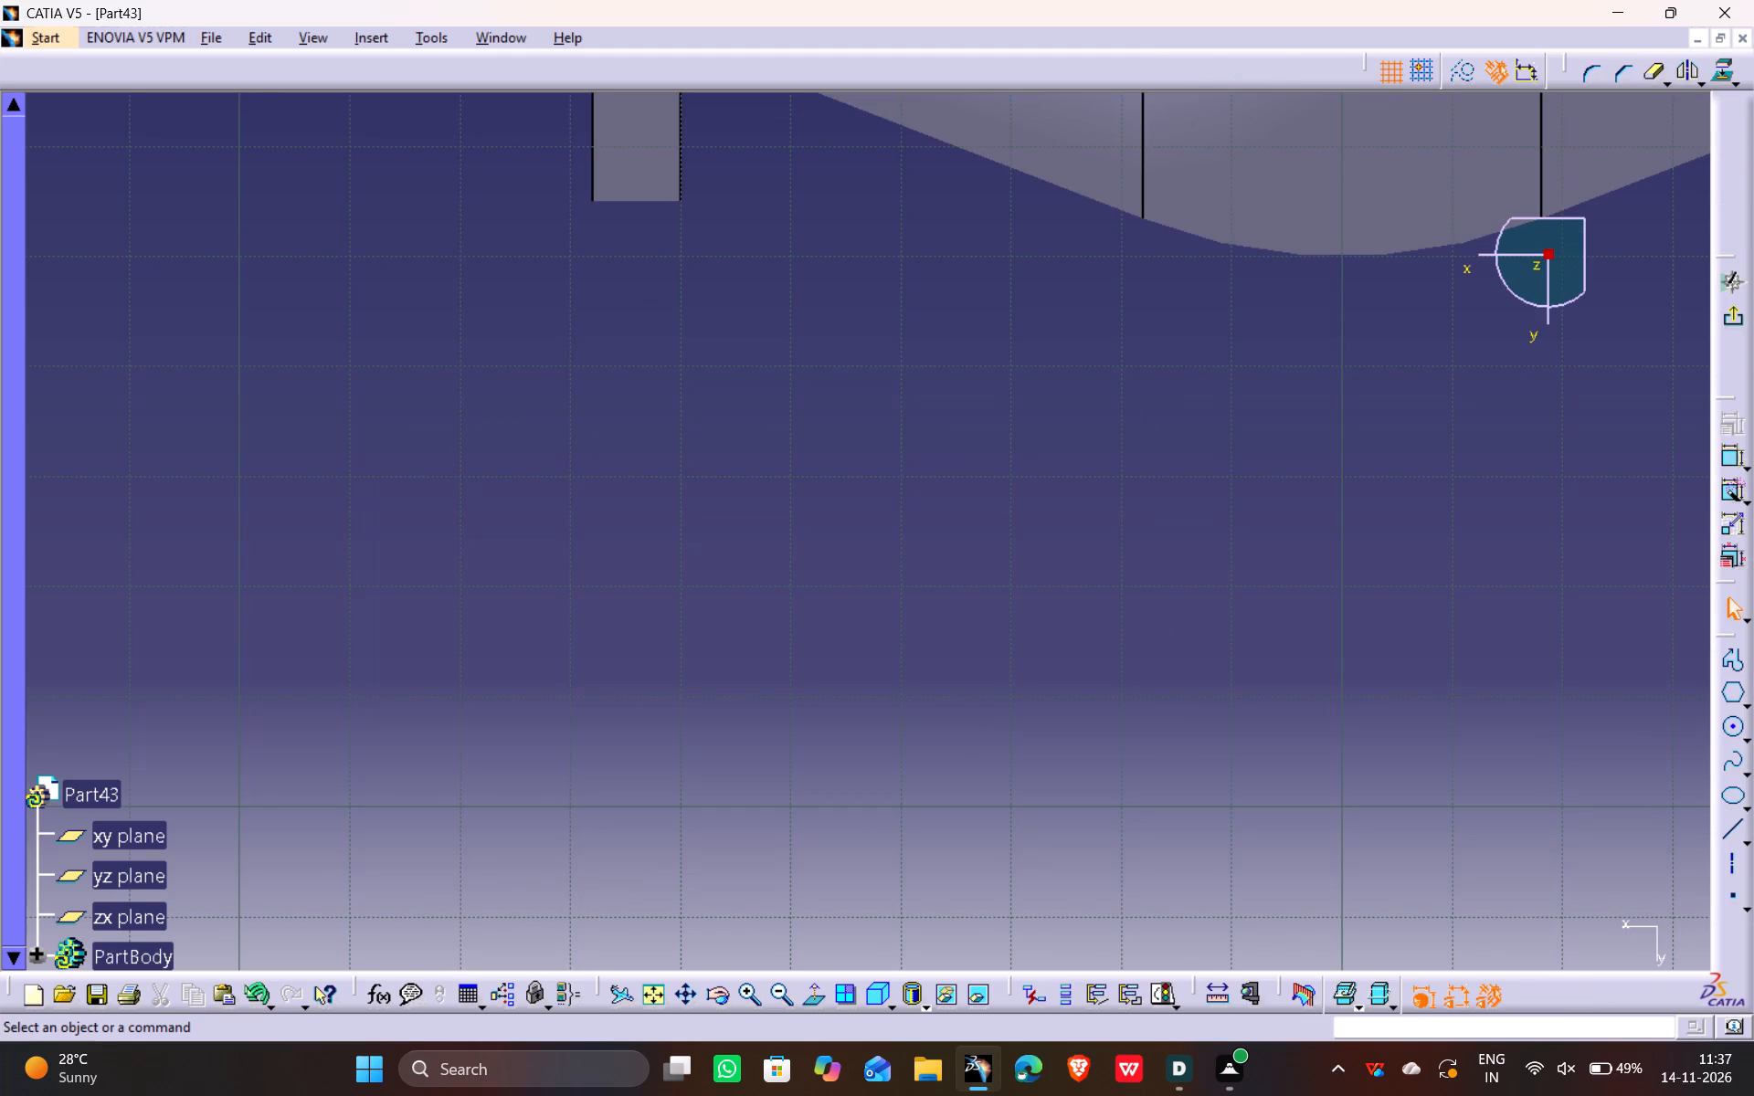
middle_click_drag(894, 359, 899, 418, "ctrl")
middle_click_drag(898, 437, 852, 584)
middle_click_drag(1021, 427, 724, 680)
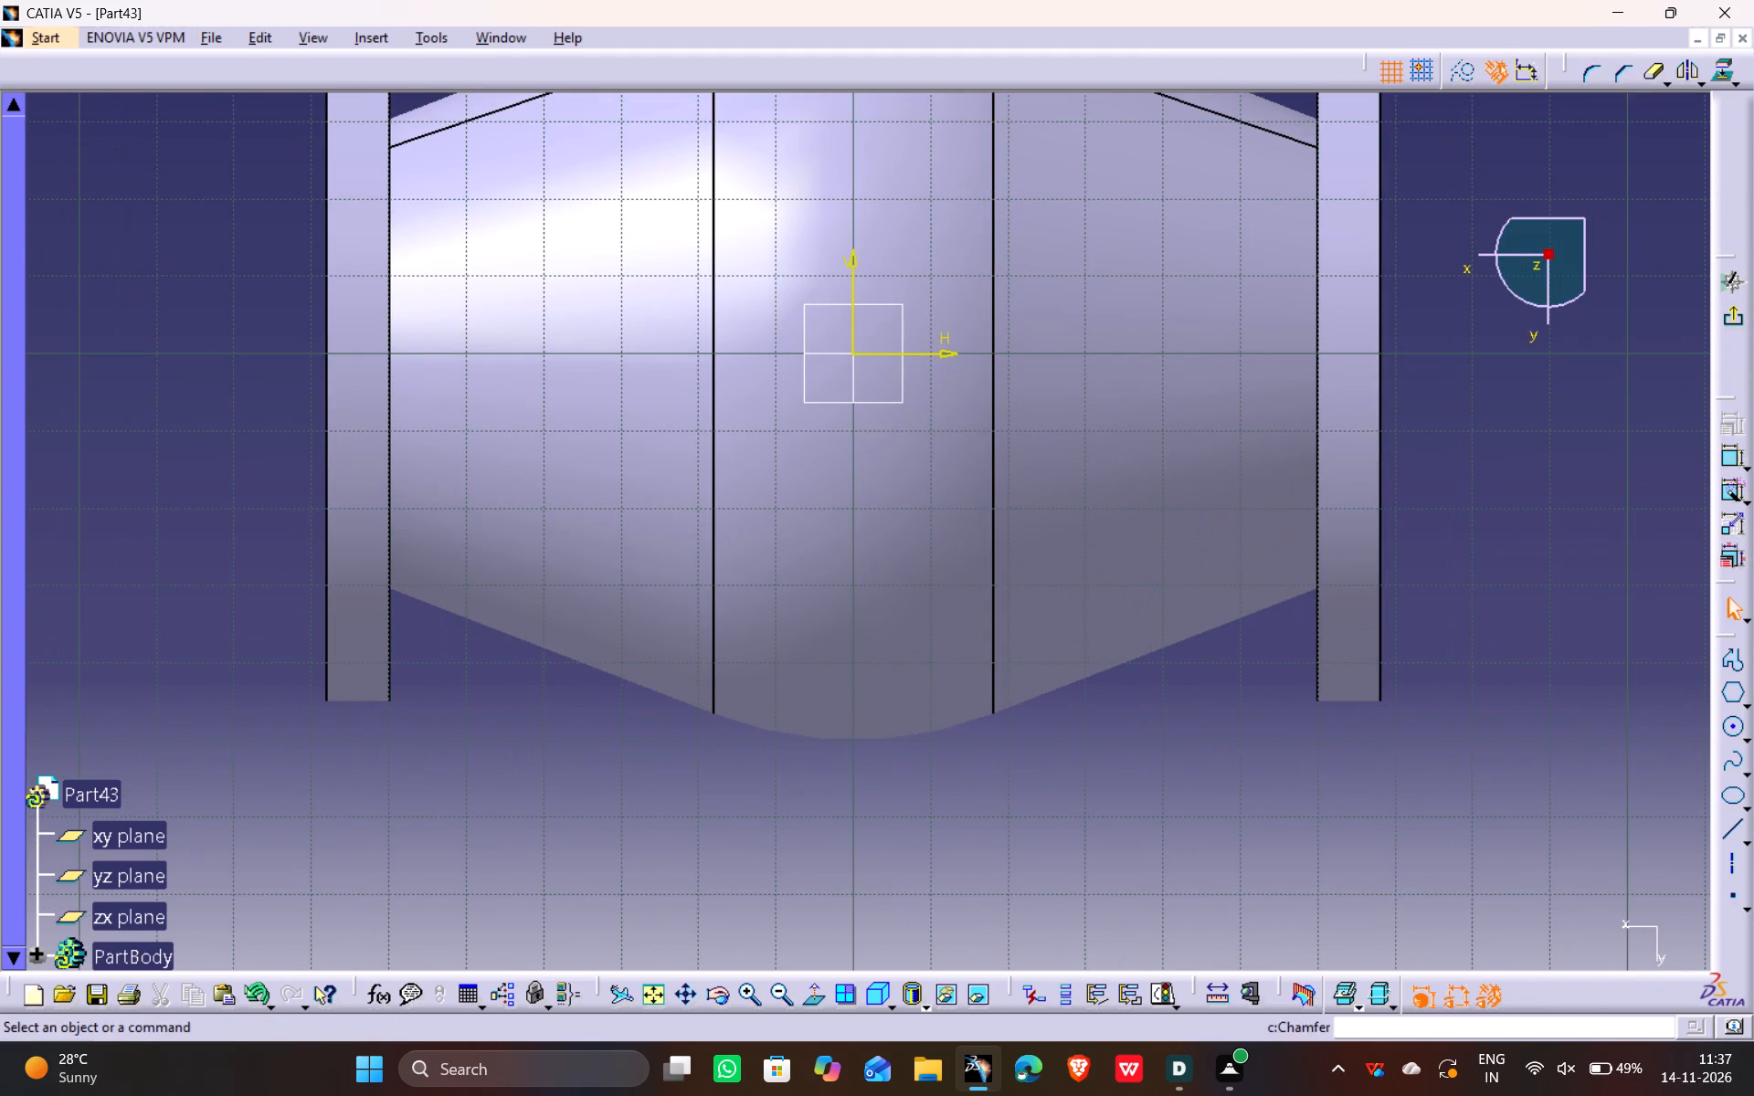
left_click(1735, 321)
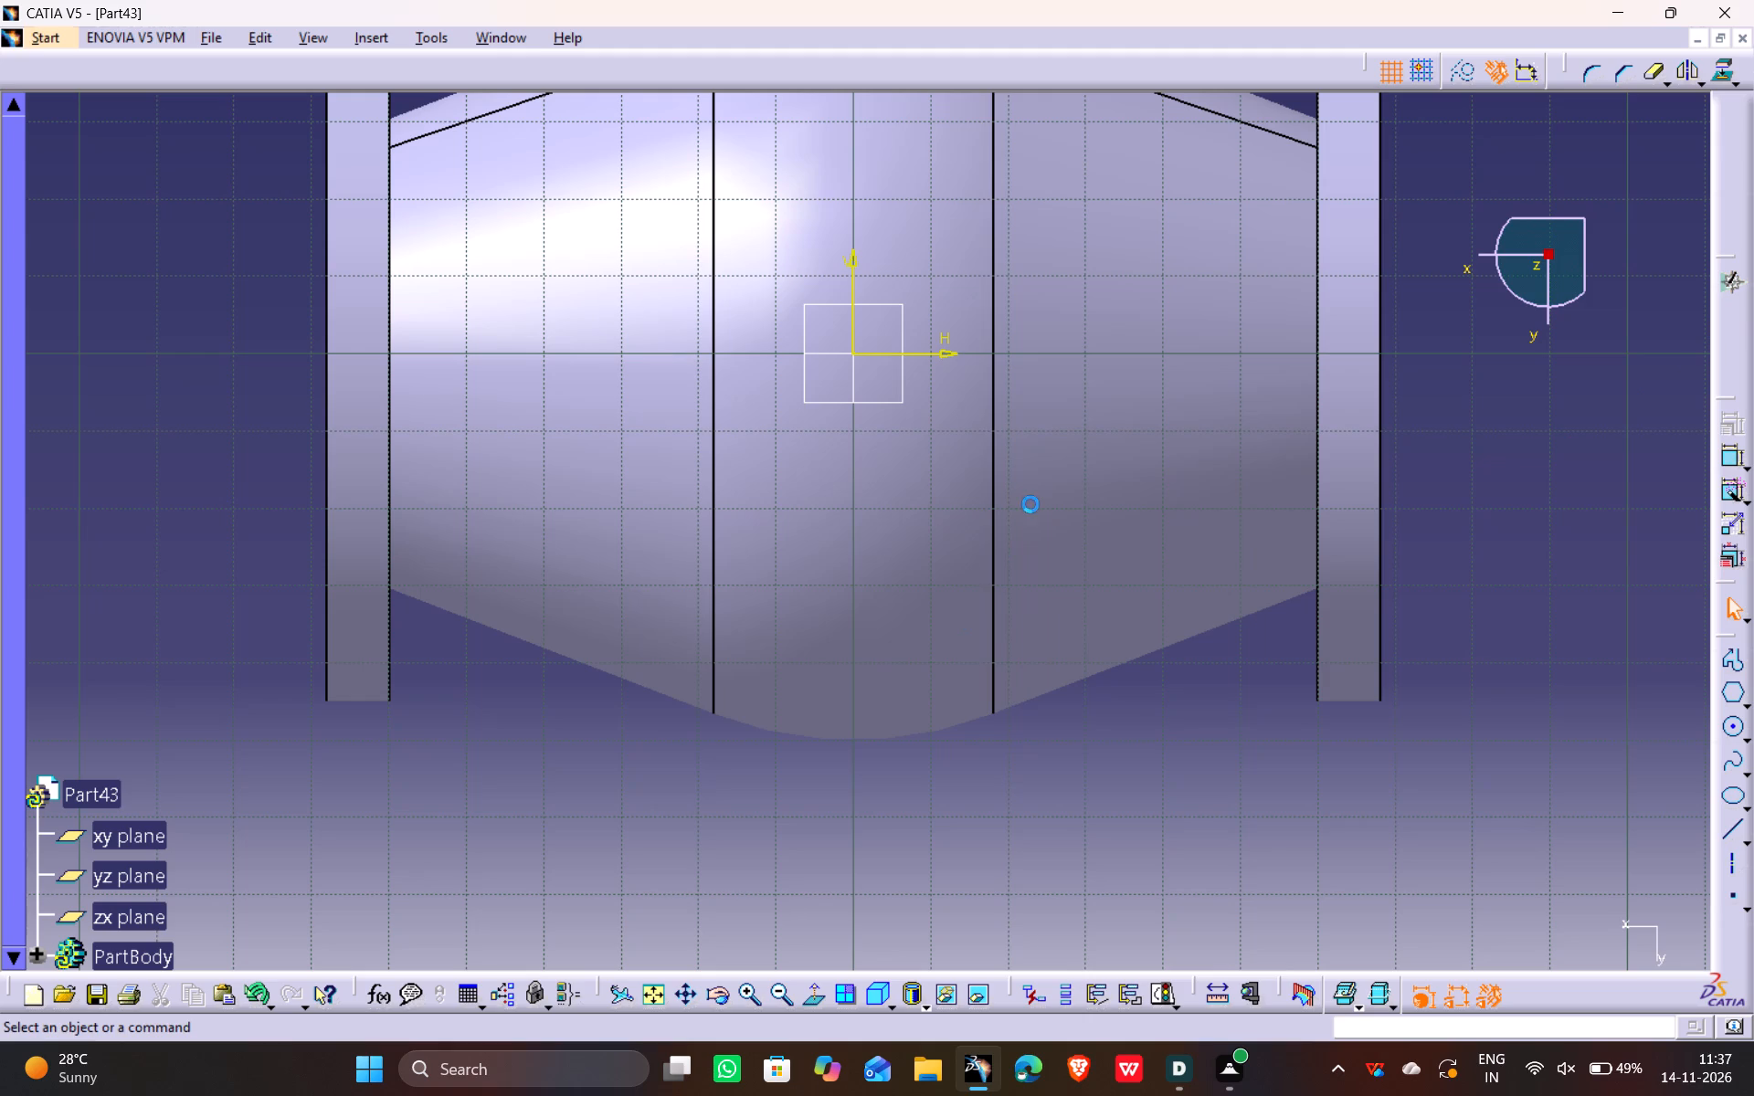
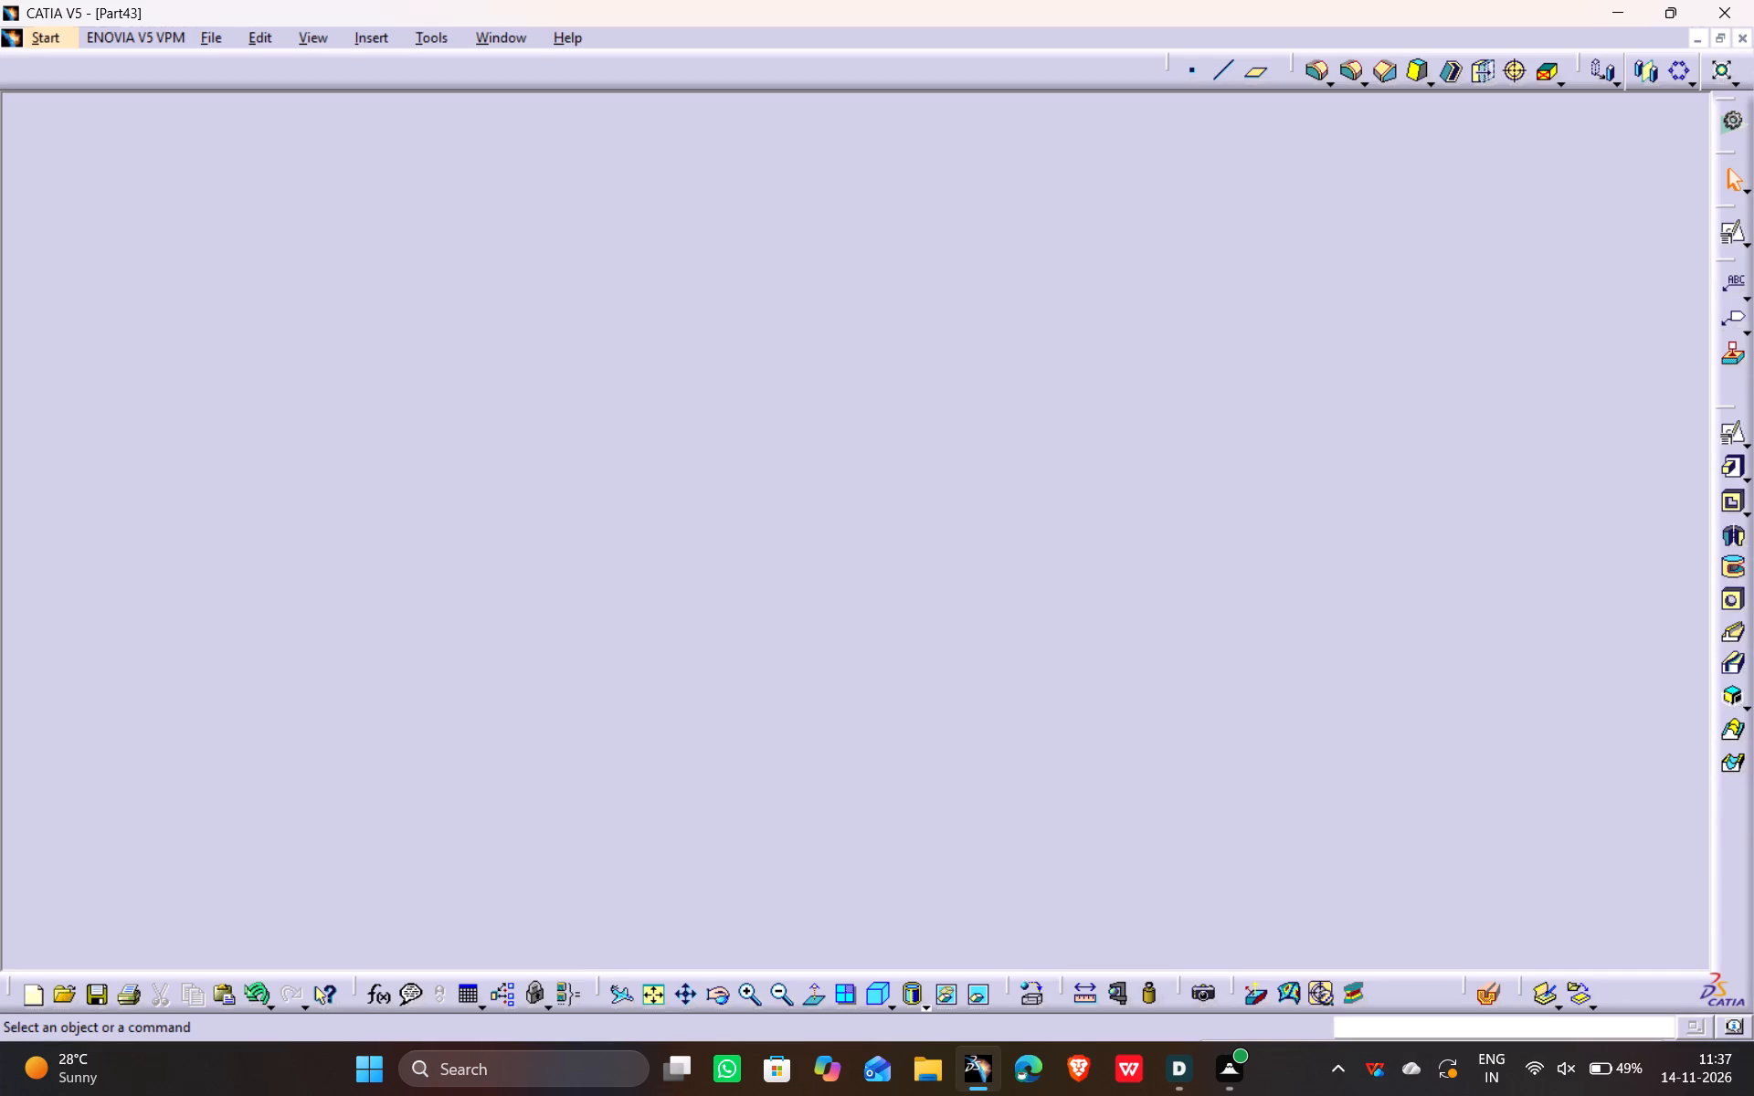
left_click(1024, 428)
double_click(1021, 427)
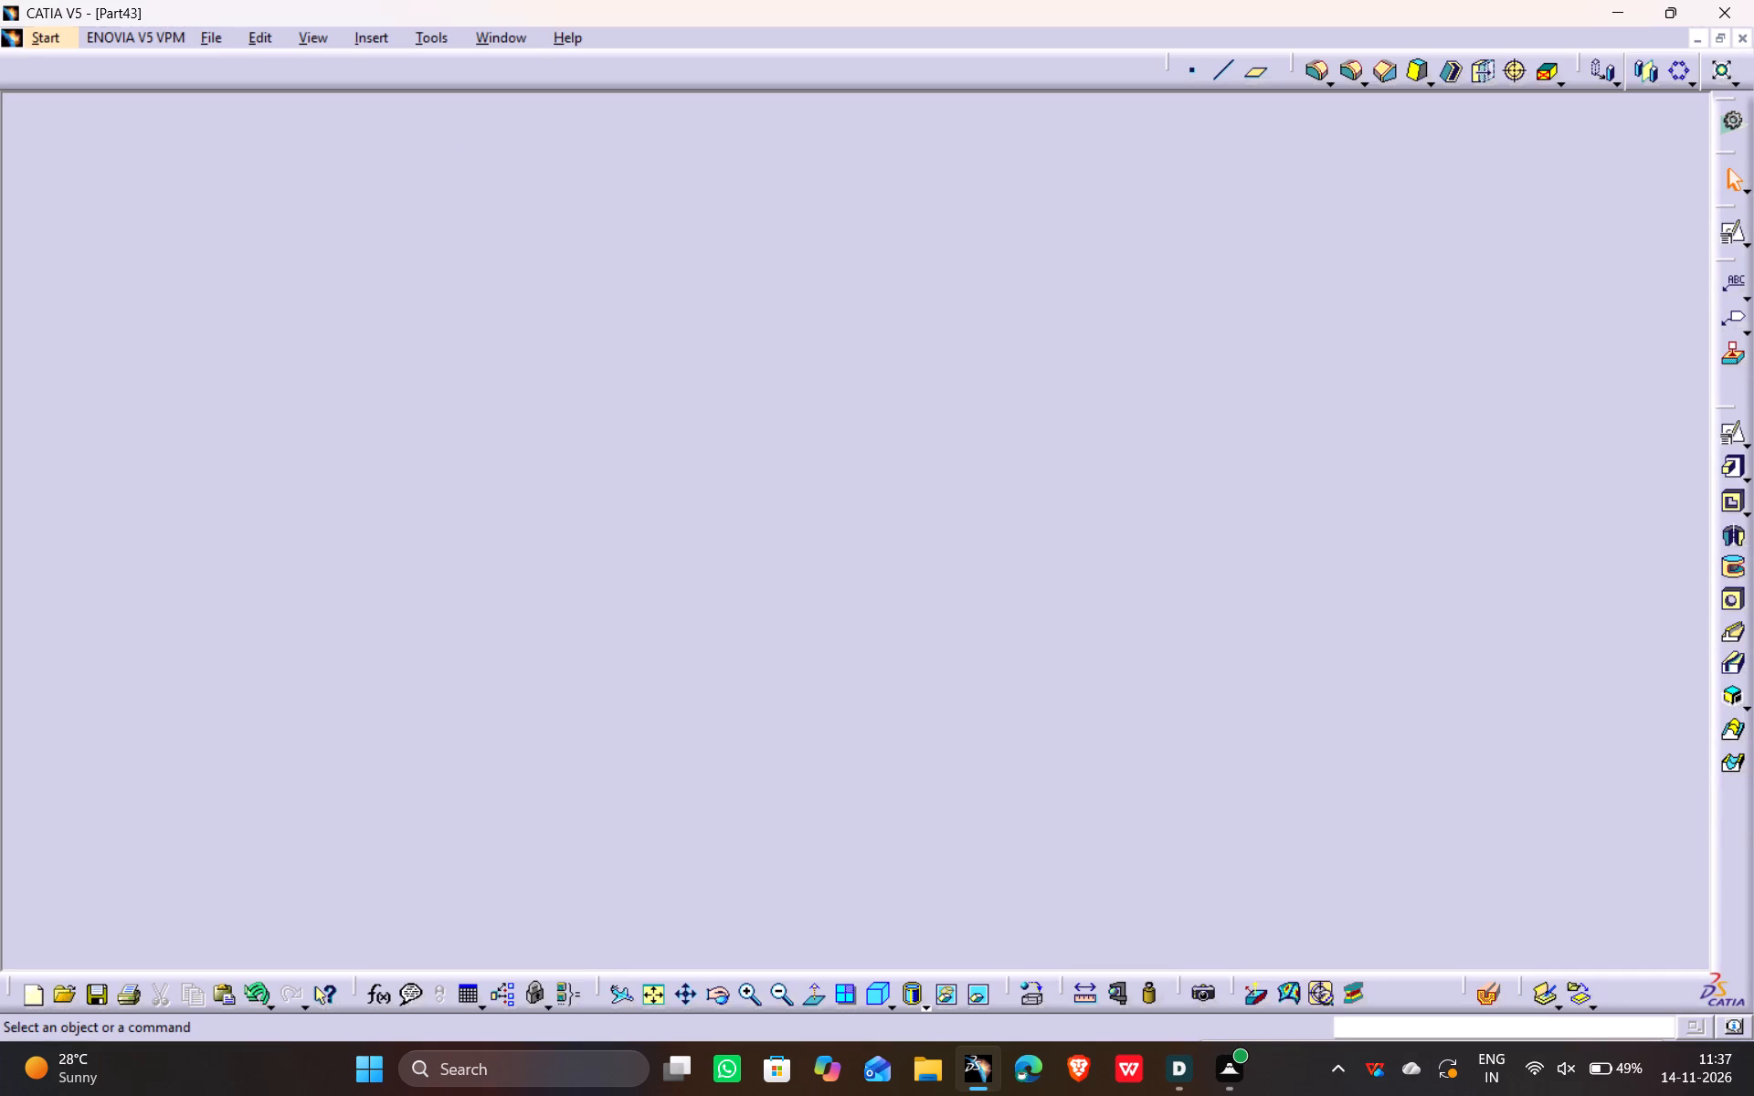
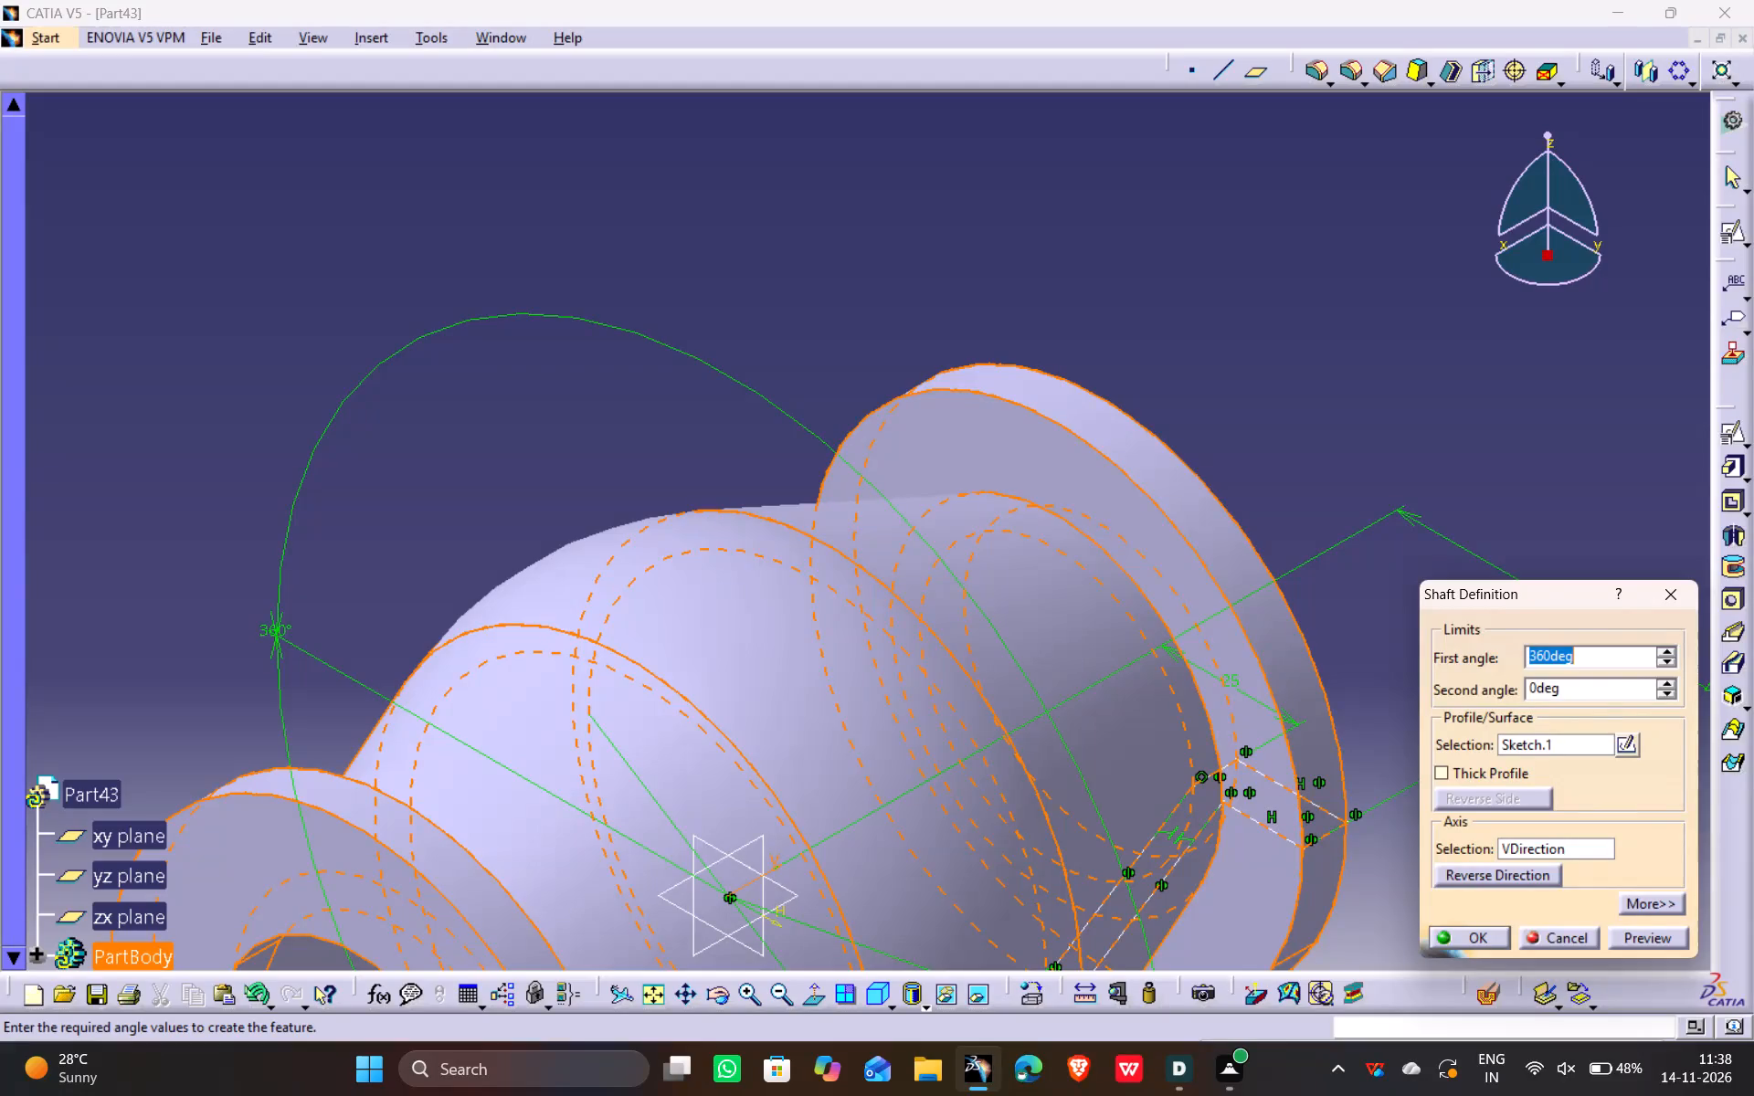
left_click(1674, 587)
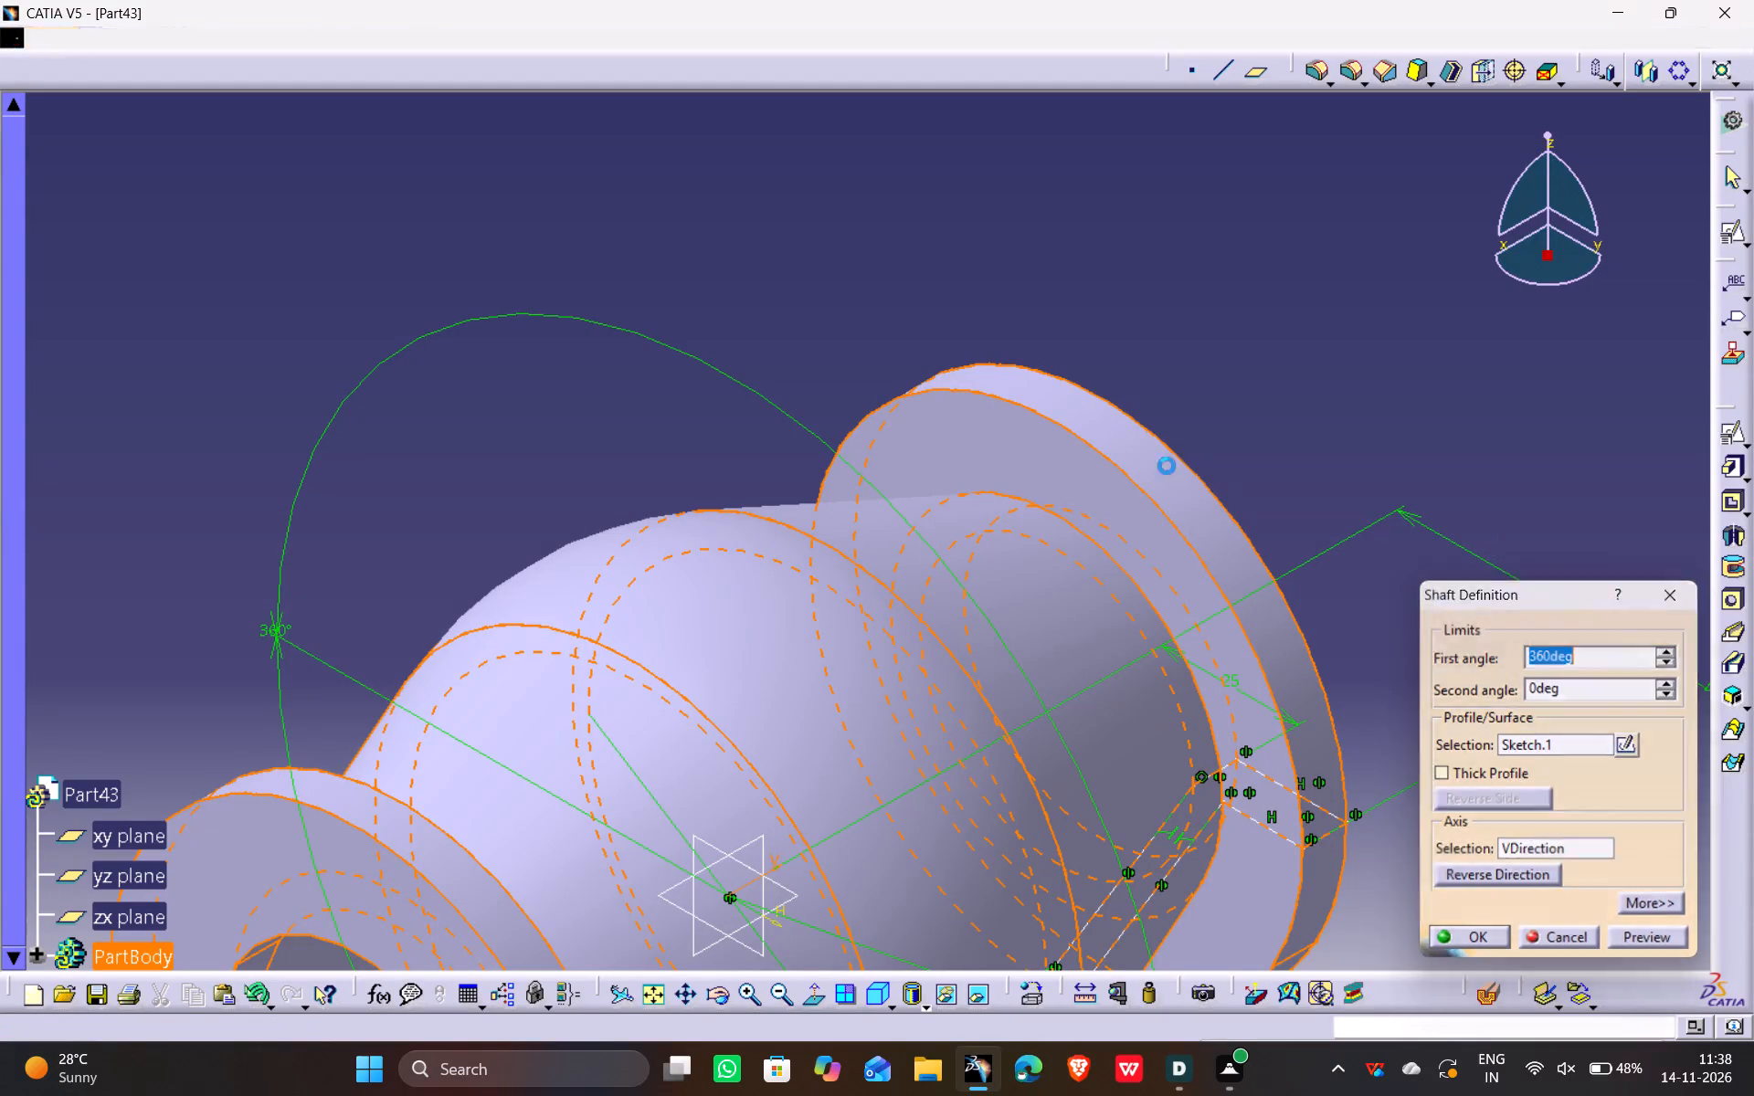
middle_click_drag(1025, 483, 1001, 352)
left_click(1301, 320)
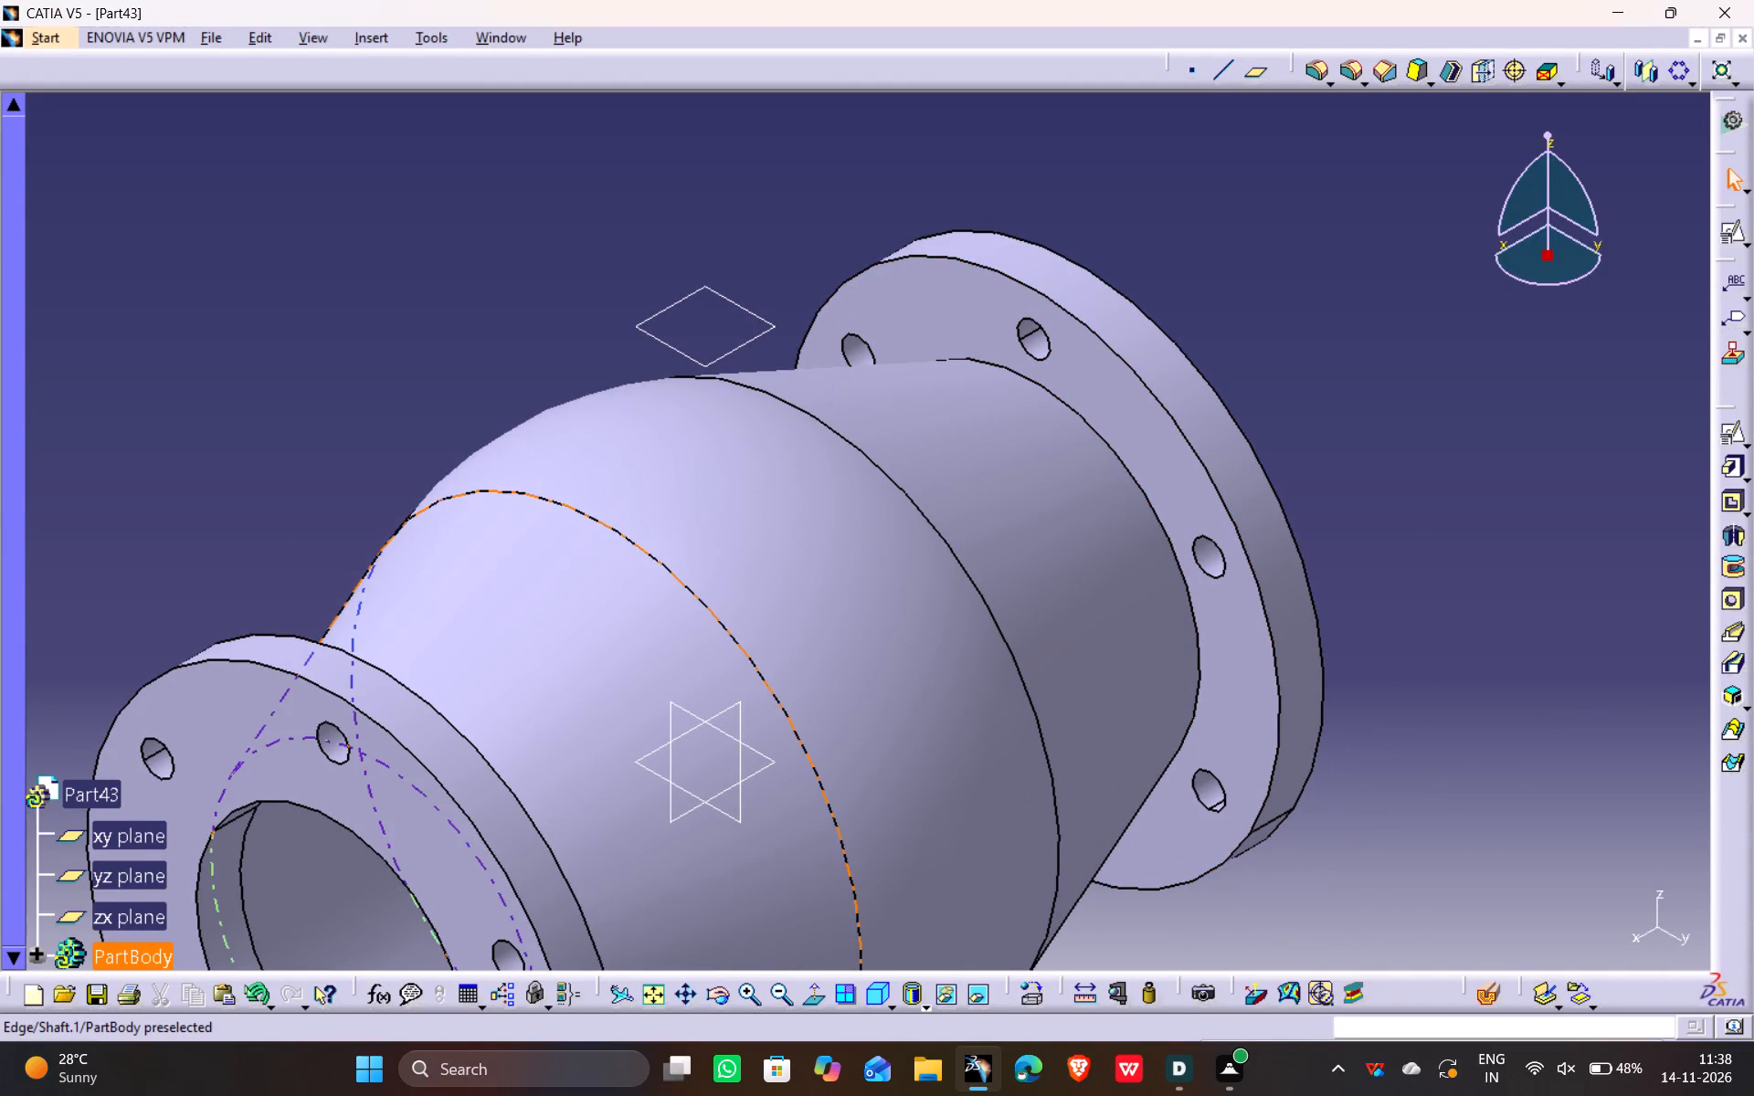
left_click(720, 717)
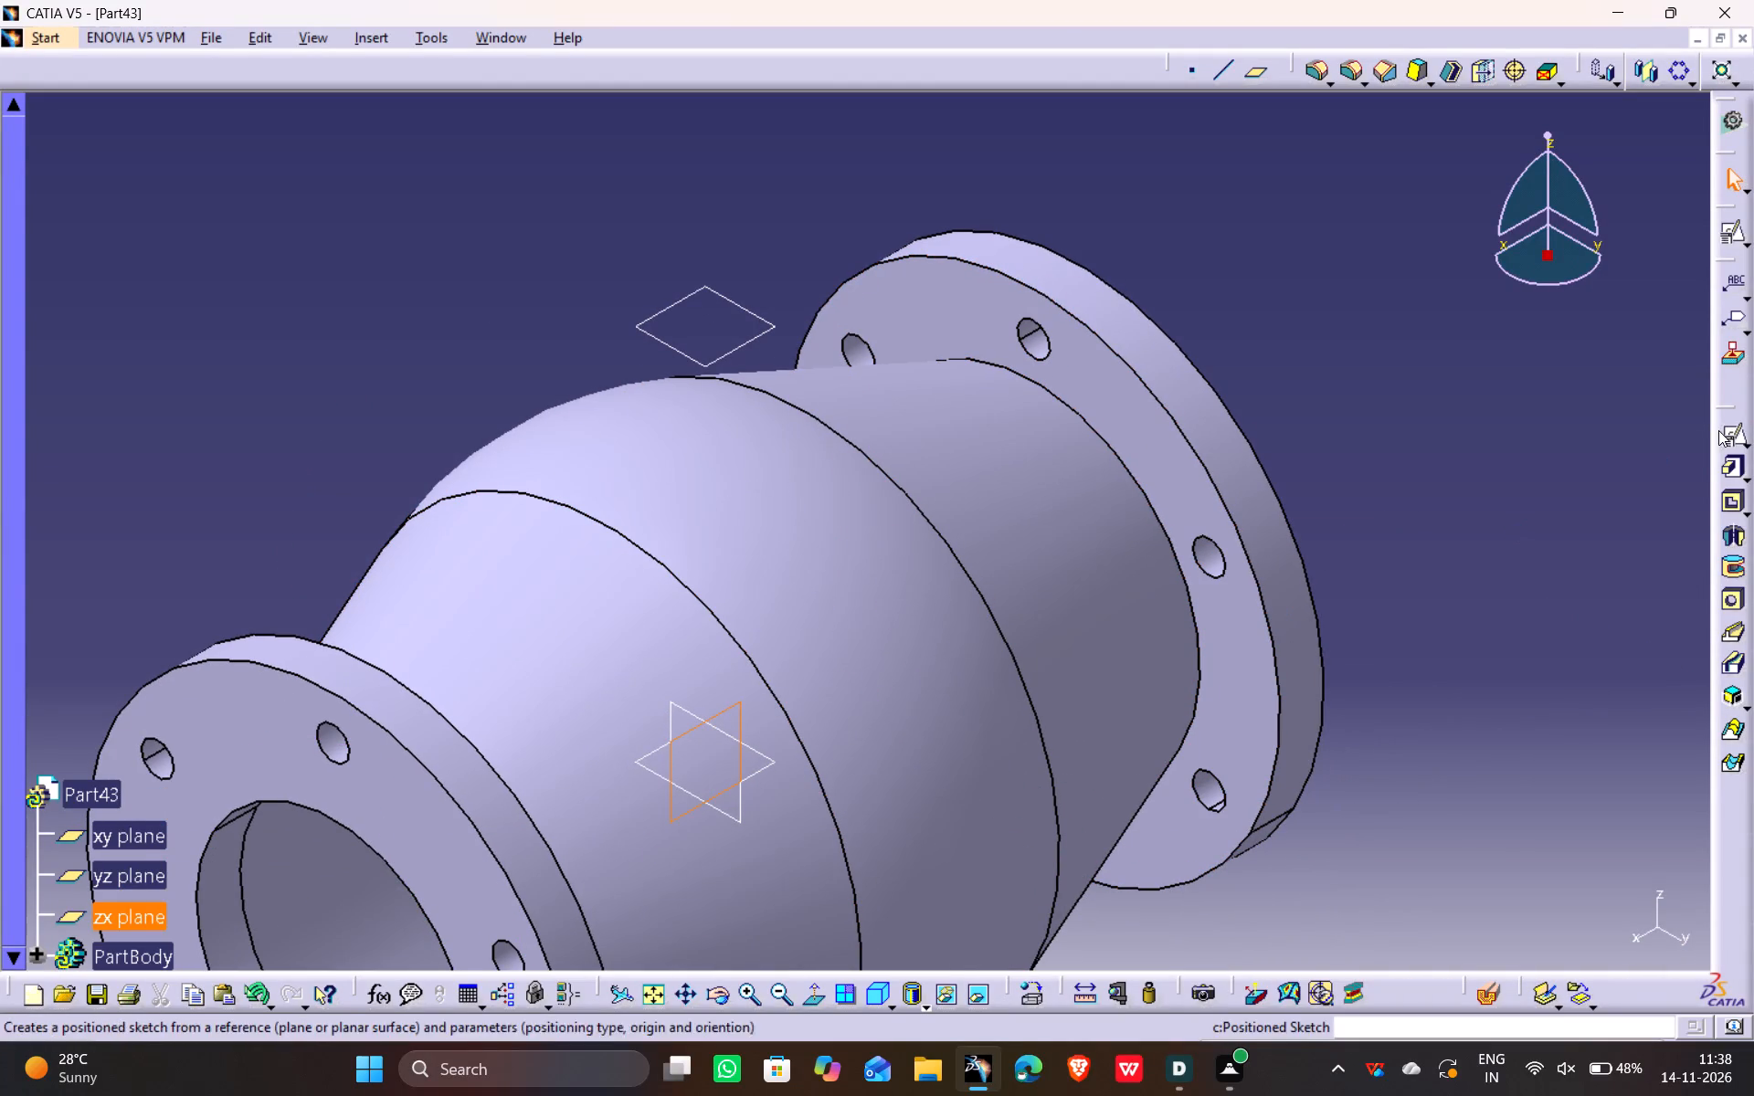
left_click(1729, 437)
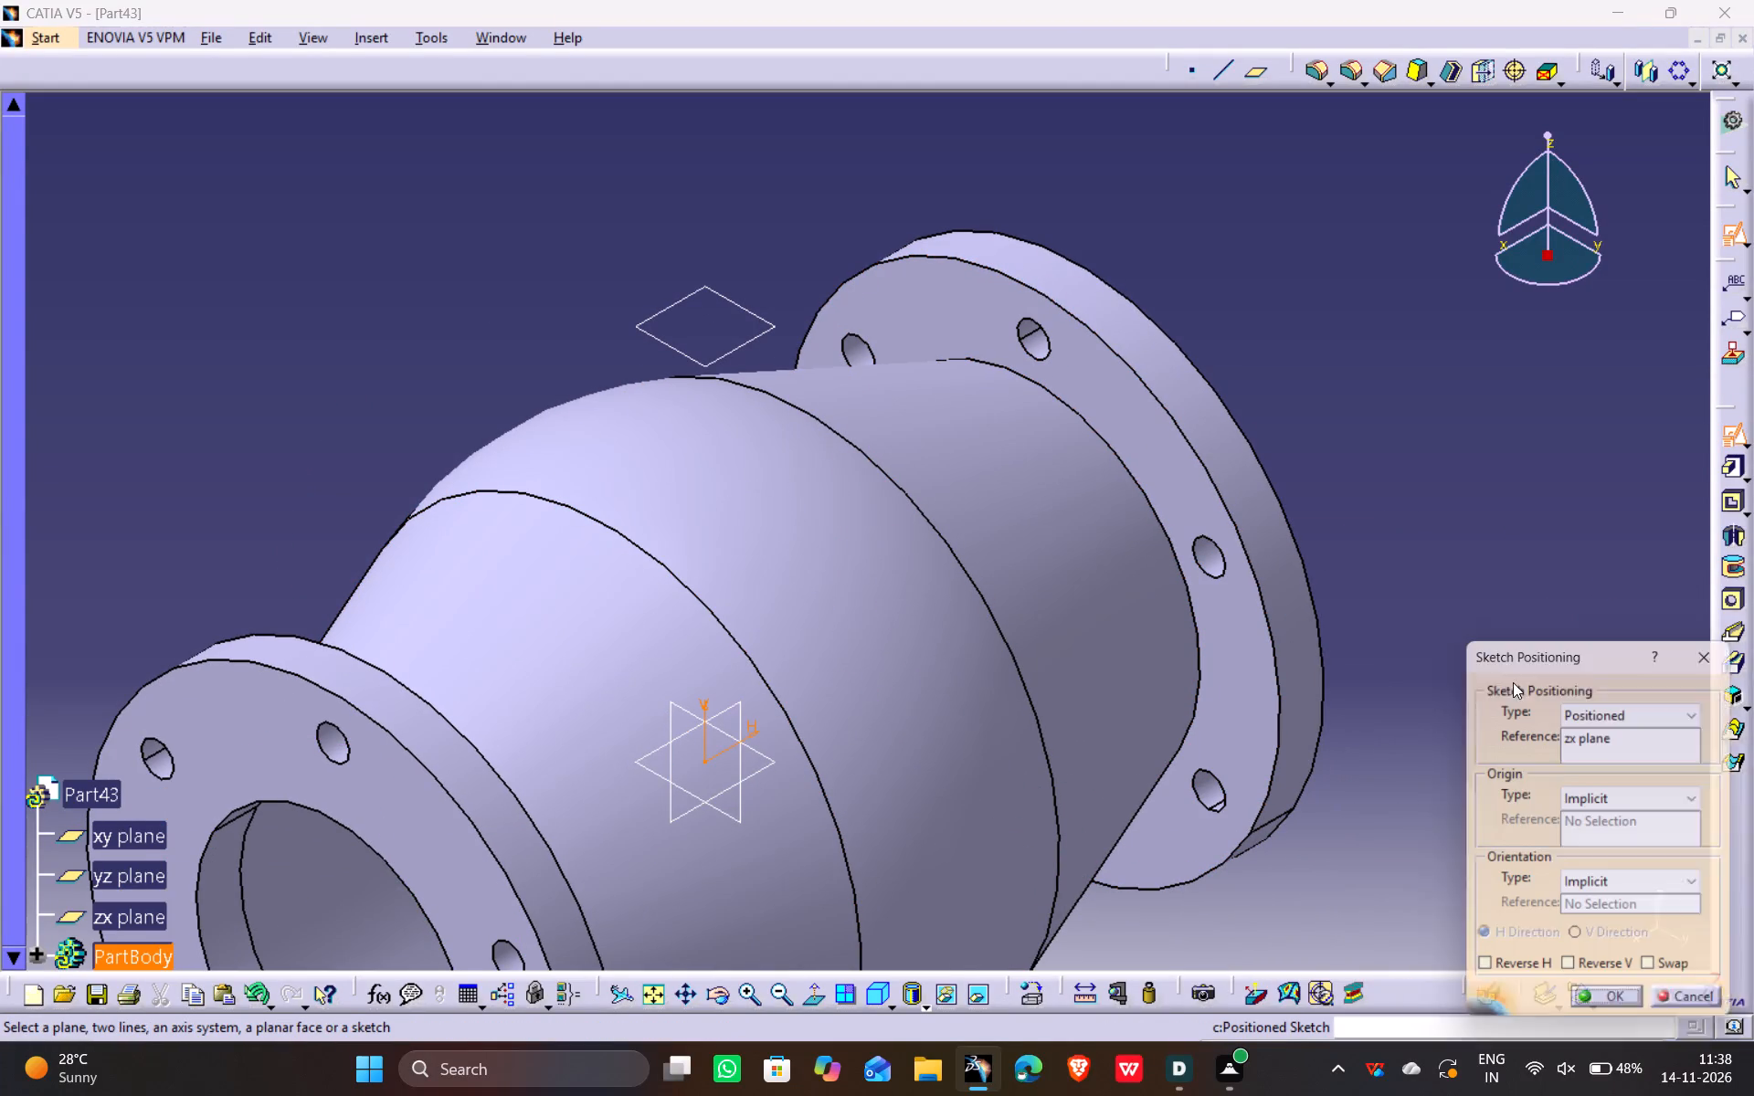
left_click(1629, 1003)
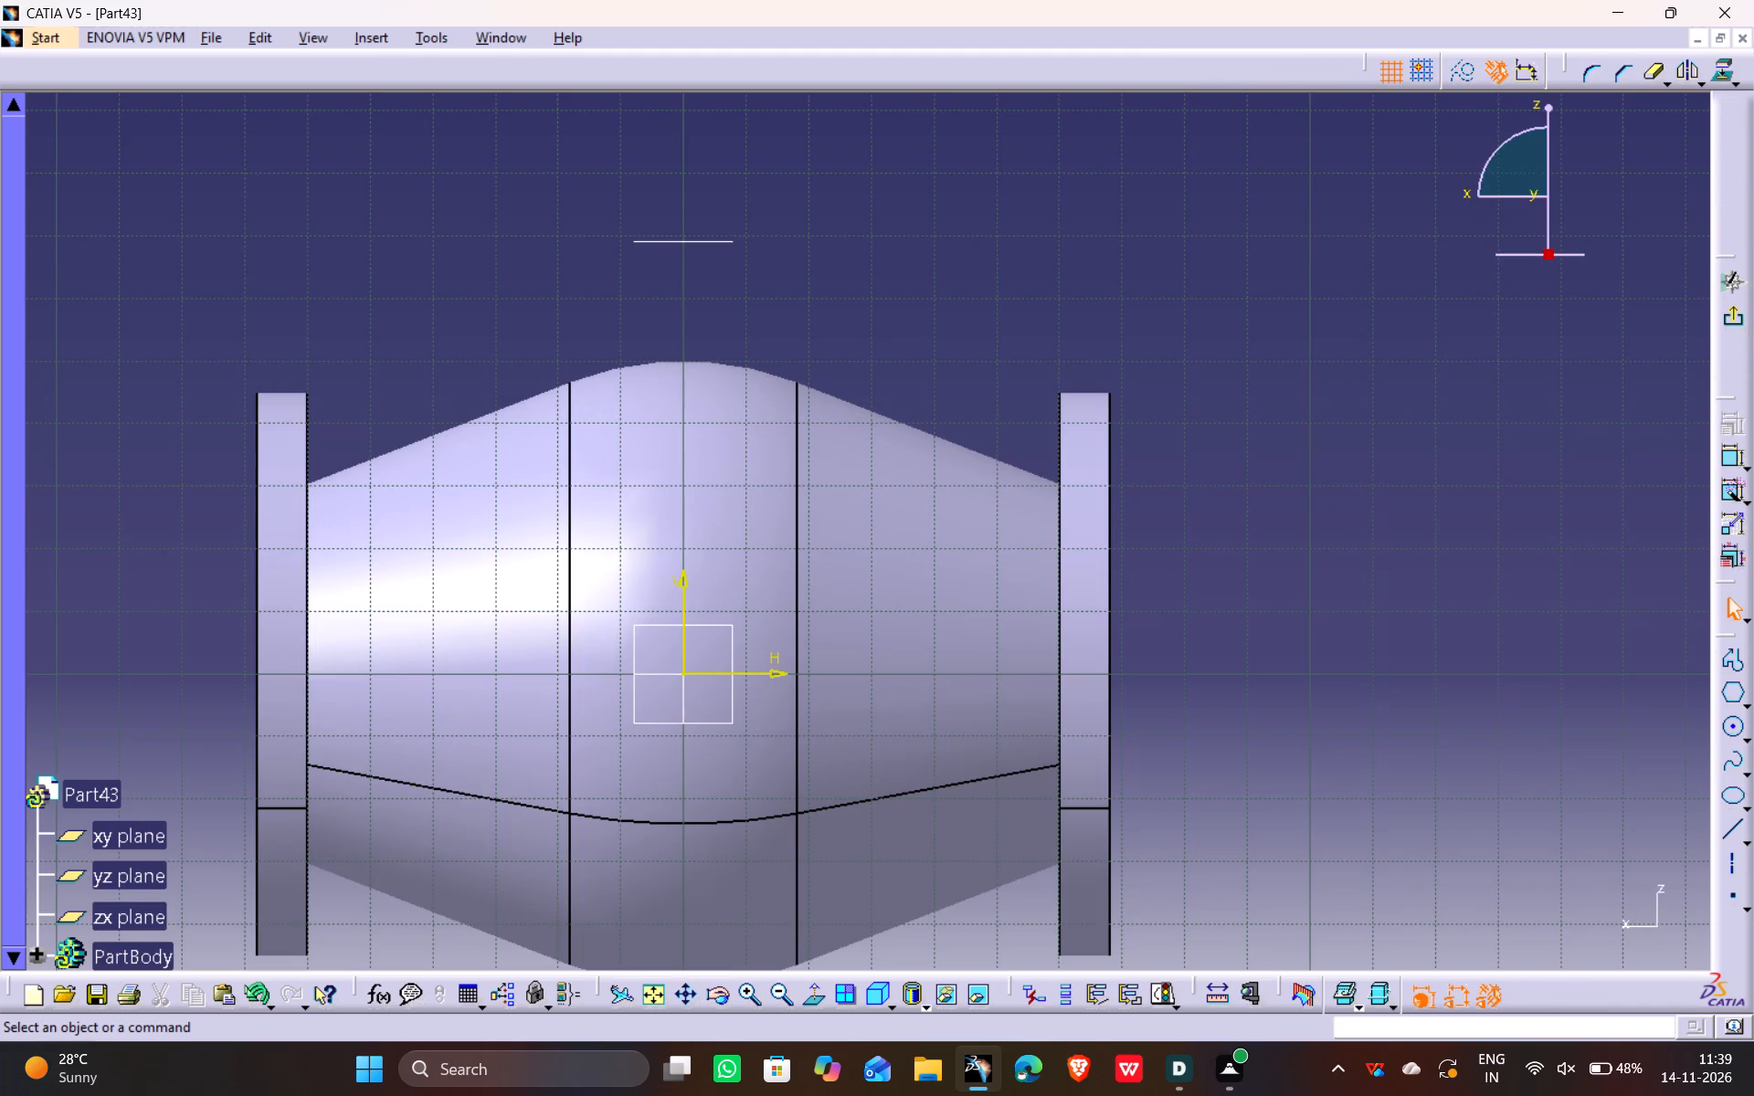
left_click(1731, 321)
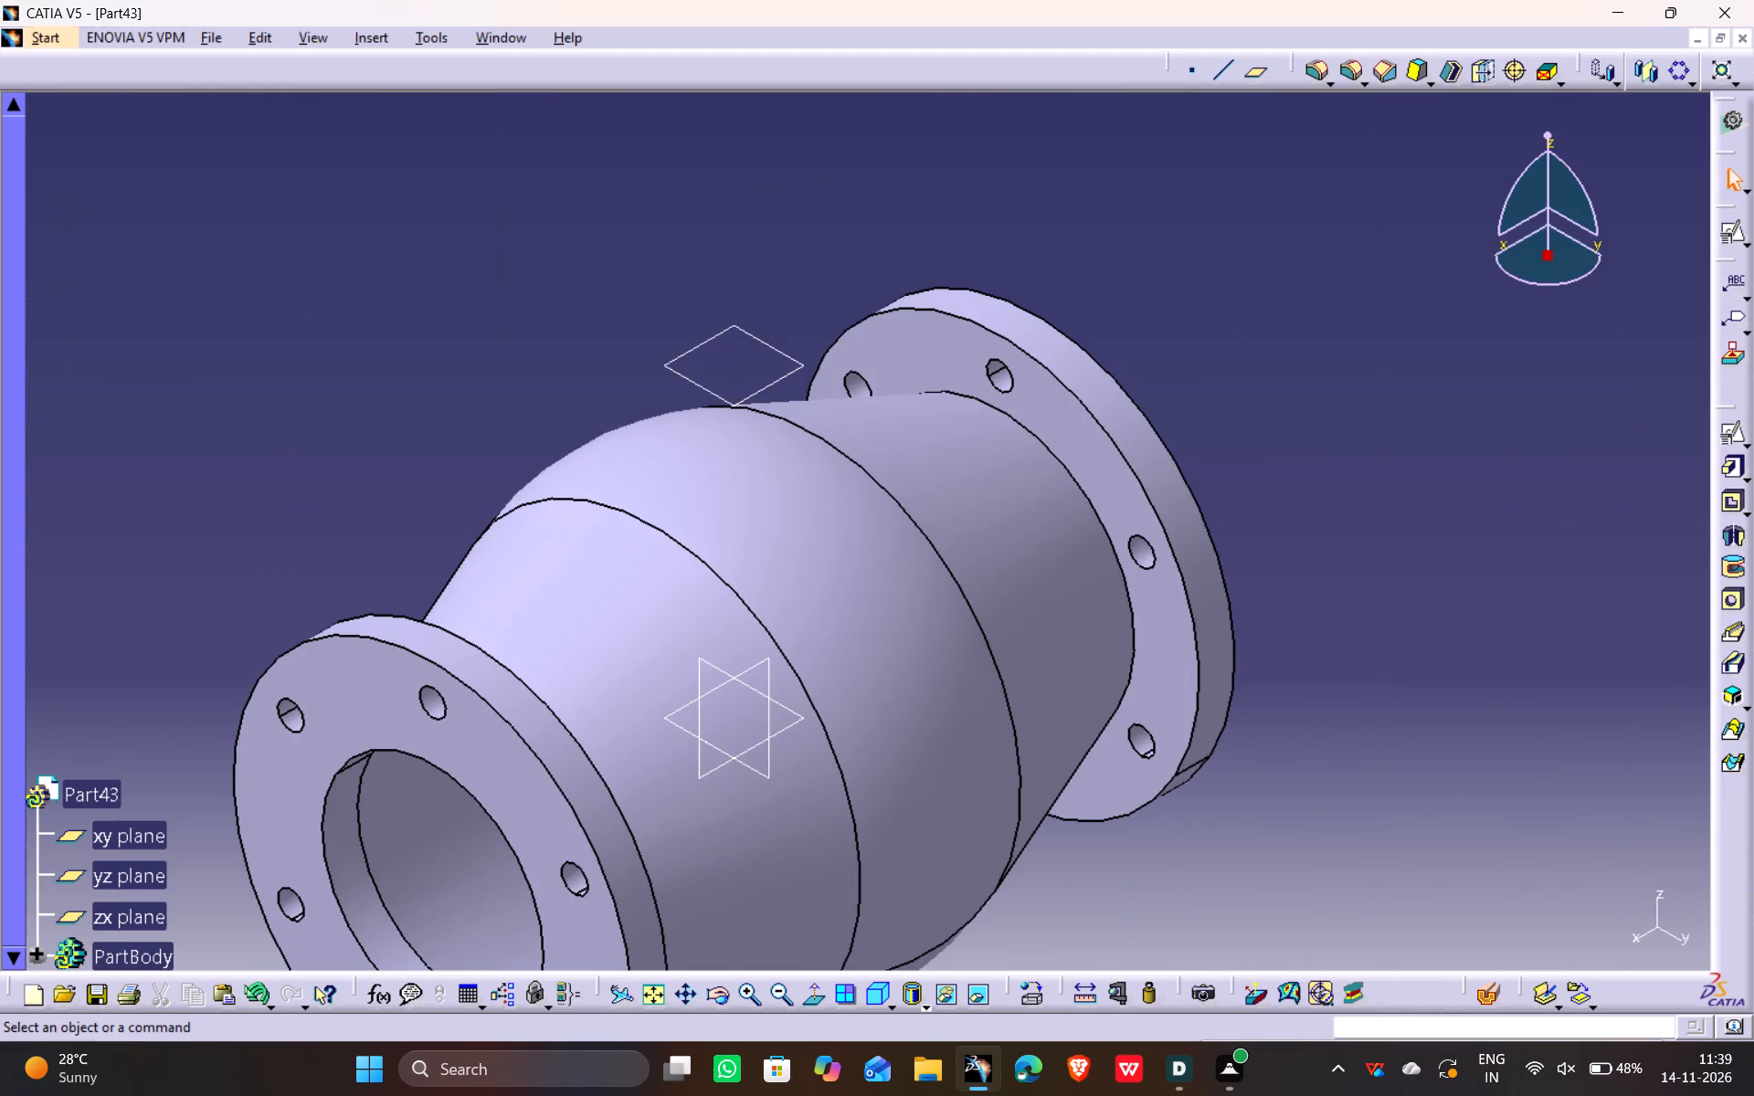
Open a positioned sketch on the offset plane above the body, with the H and V directions reversed.
left_click(874, 996)
left_click(784, 371)
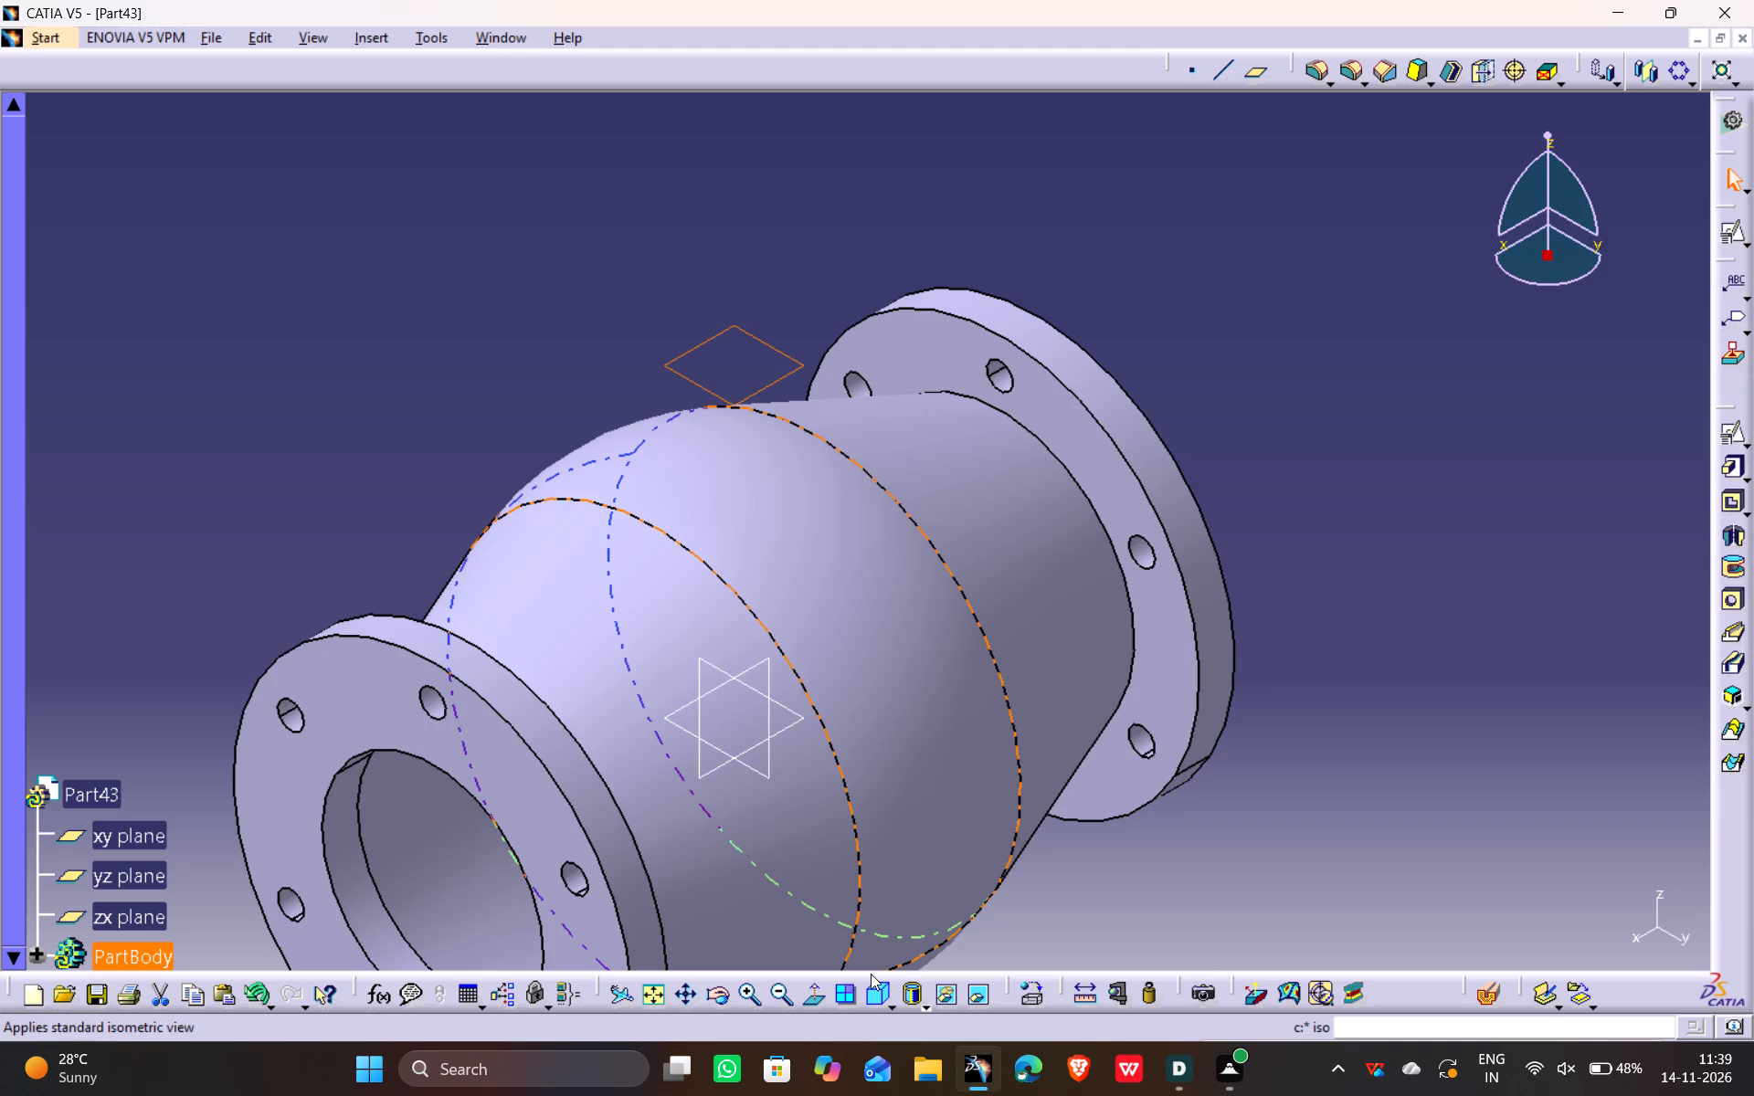
left_click(879, 989)
left_click(652, 1002)
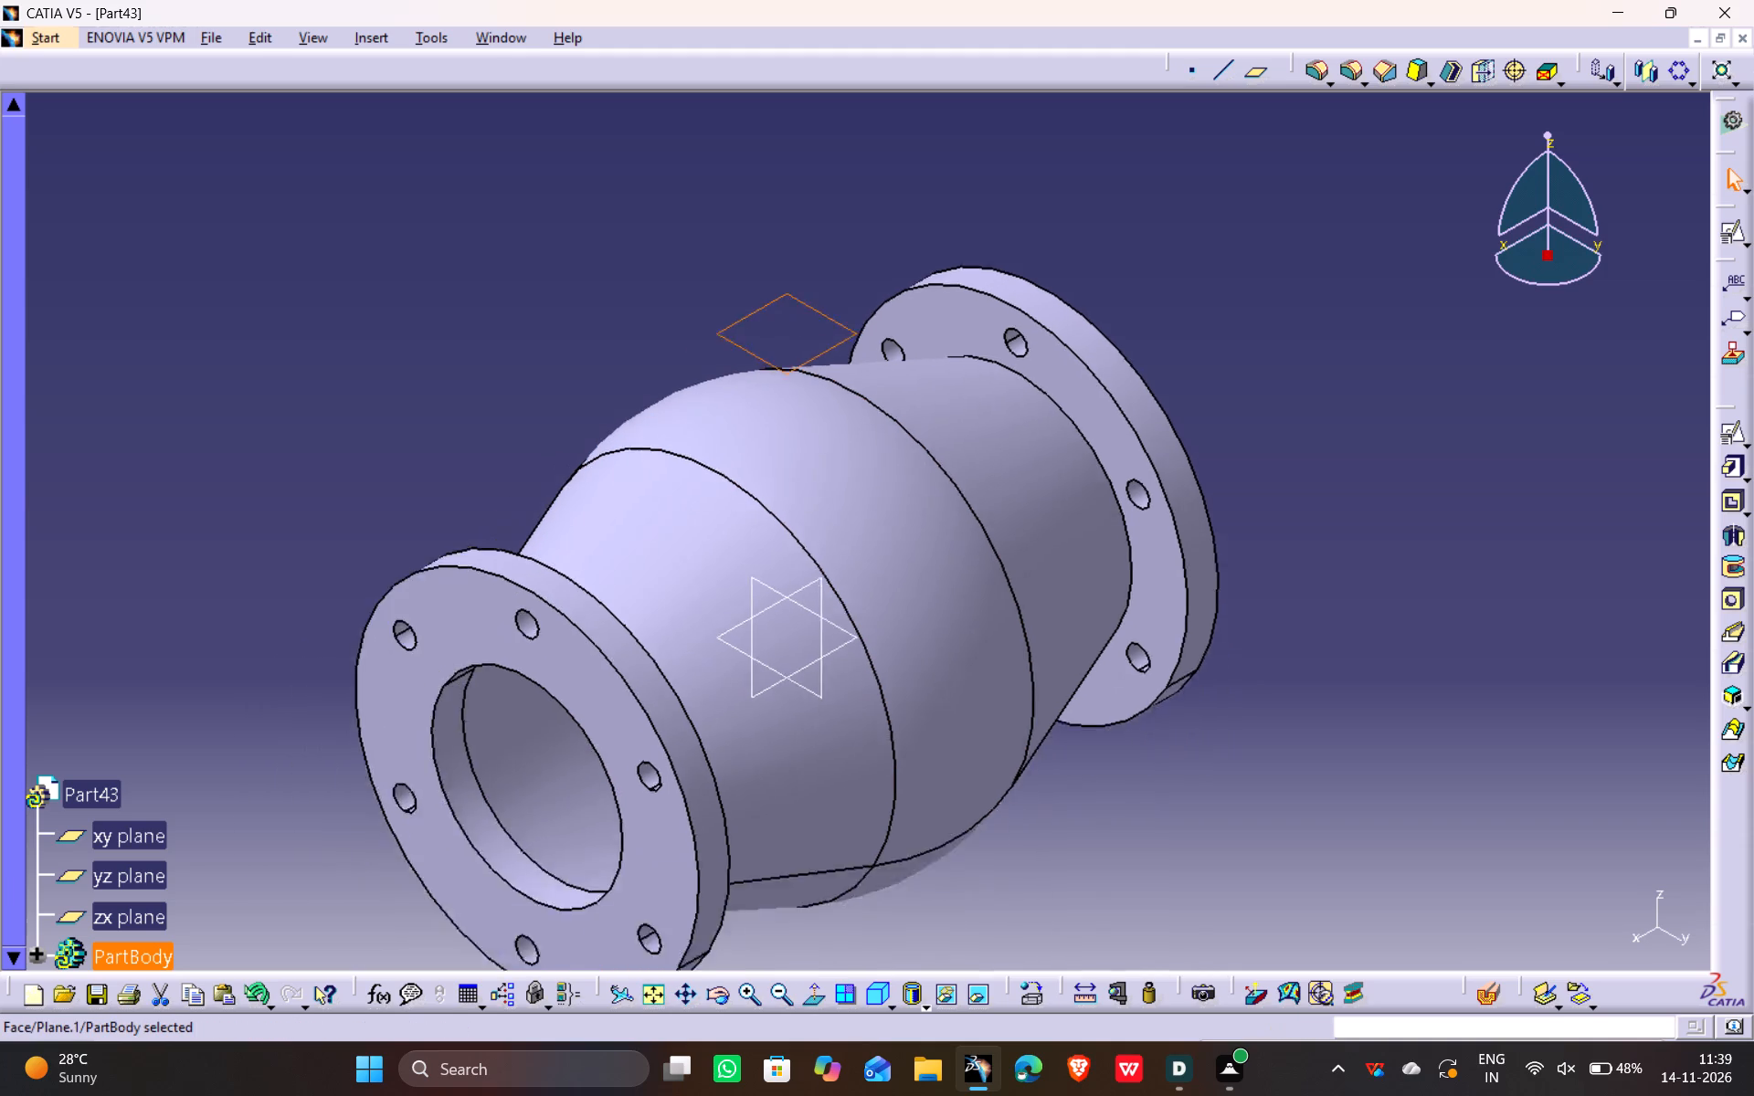
left_click(1736, 436)
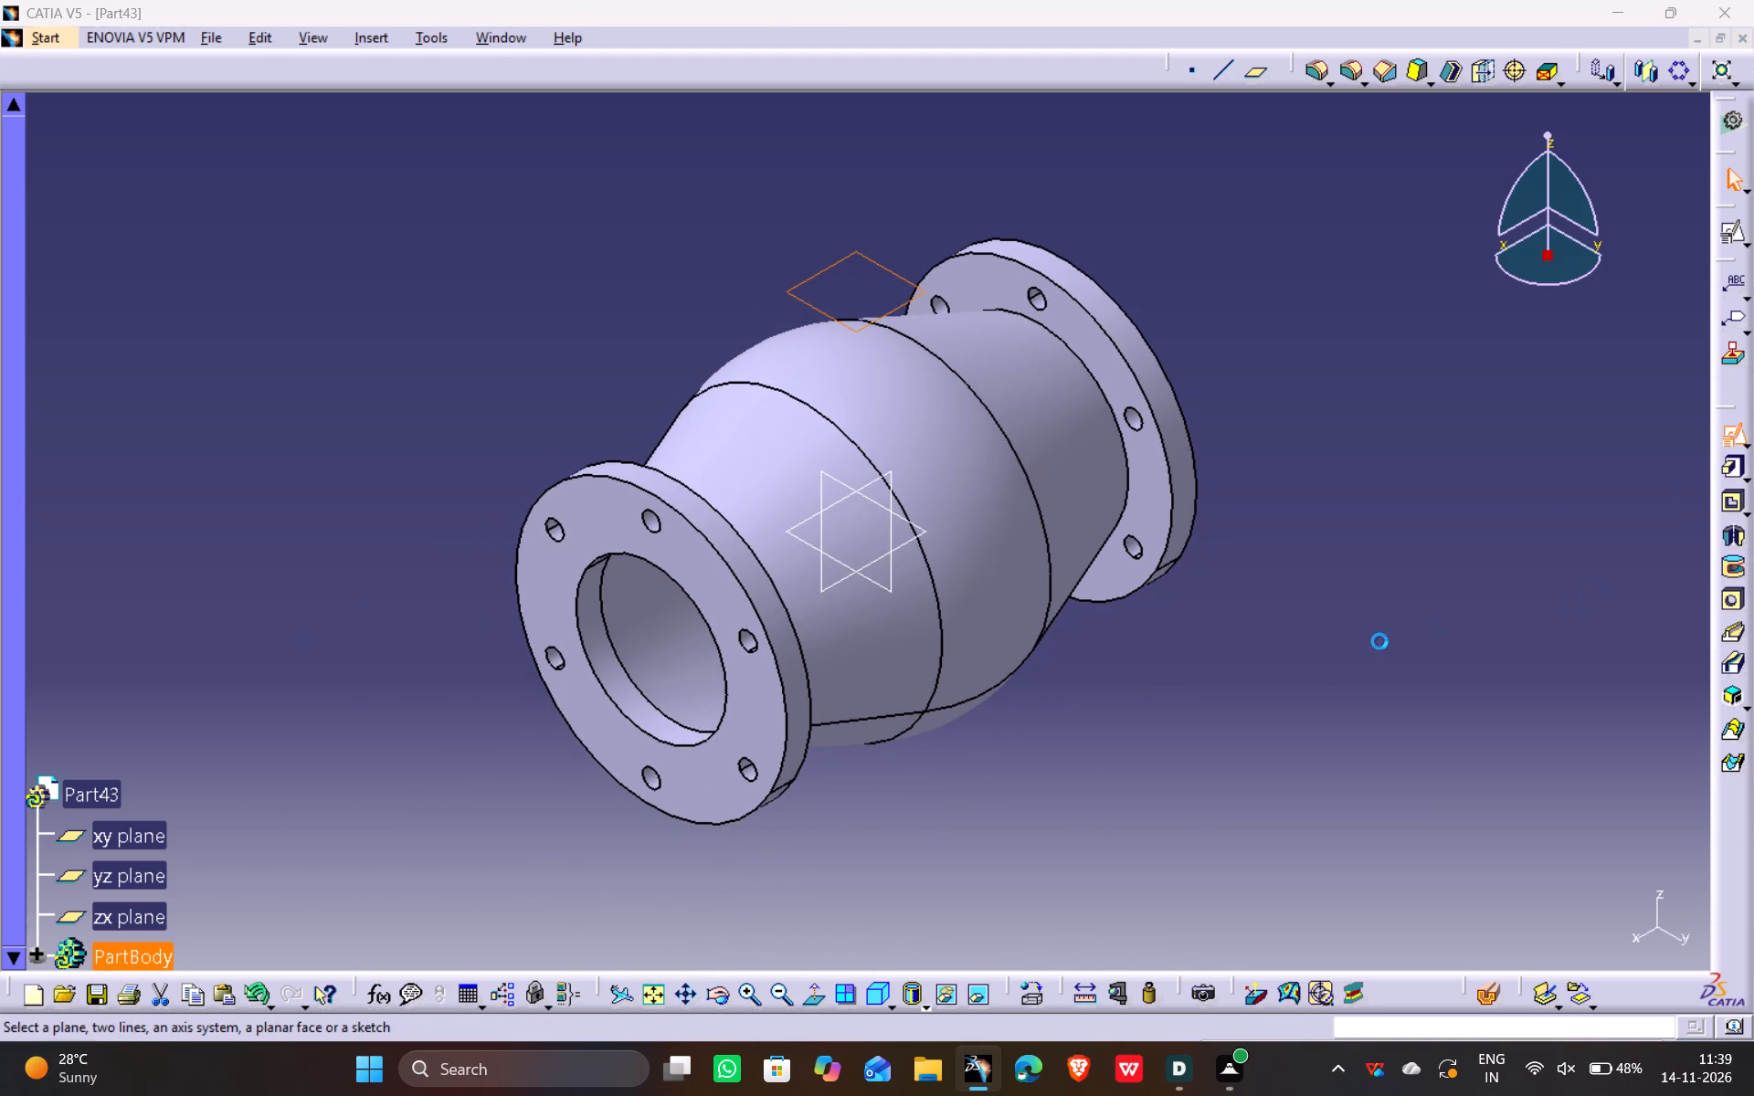
left_click(1539, 977)
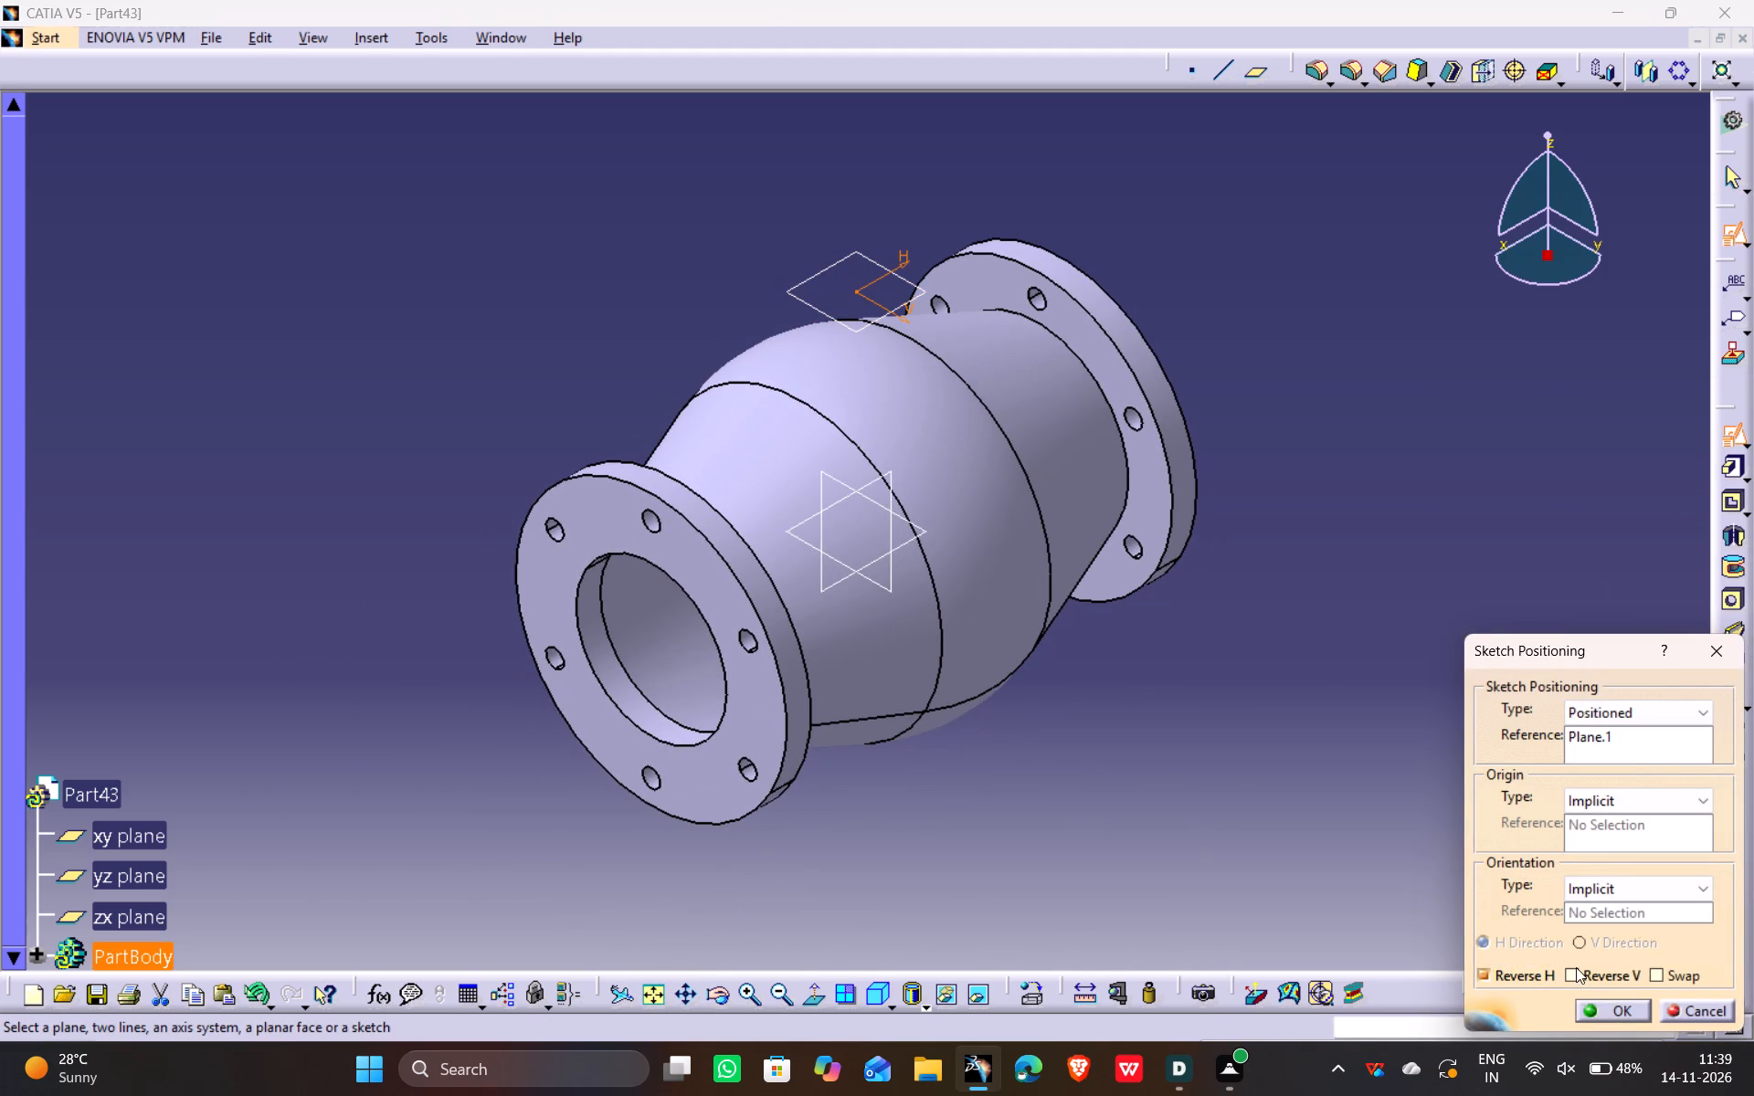
left_click(1577, 967)
left_click(1601, 1004)
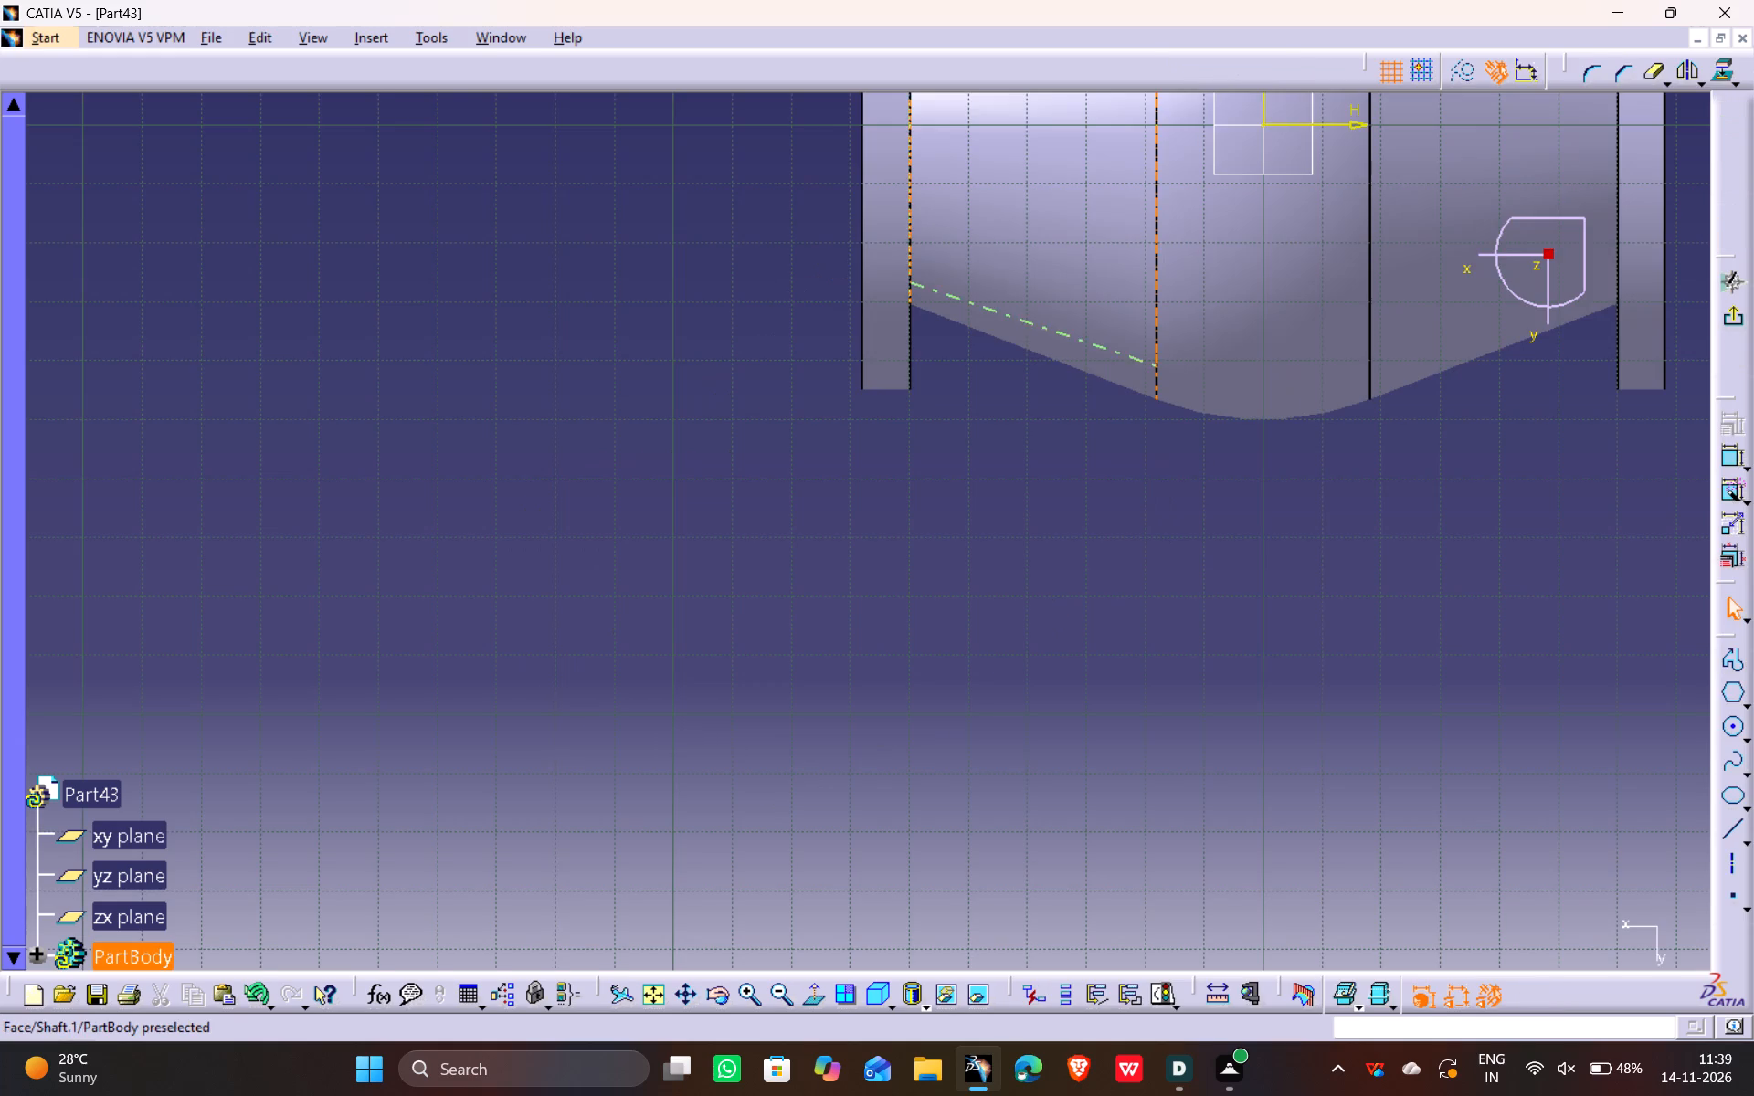
Sketch a circle centred on the origin, constrain its diameter to 60 mm, and exit the sketch.
middle_click_drag(1263, 234, 872, 535)
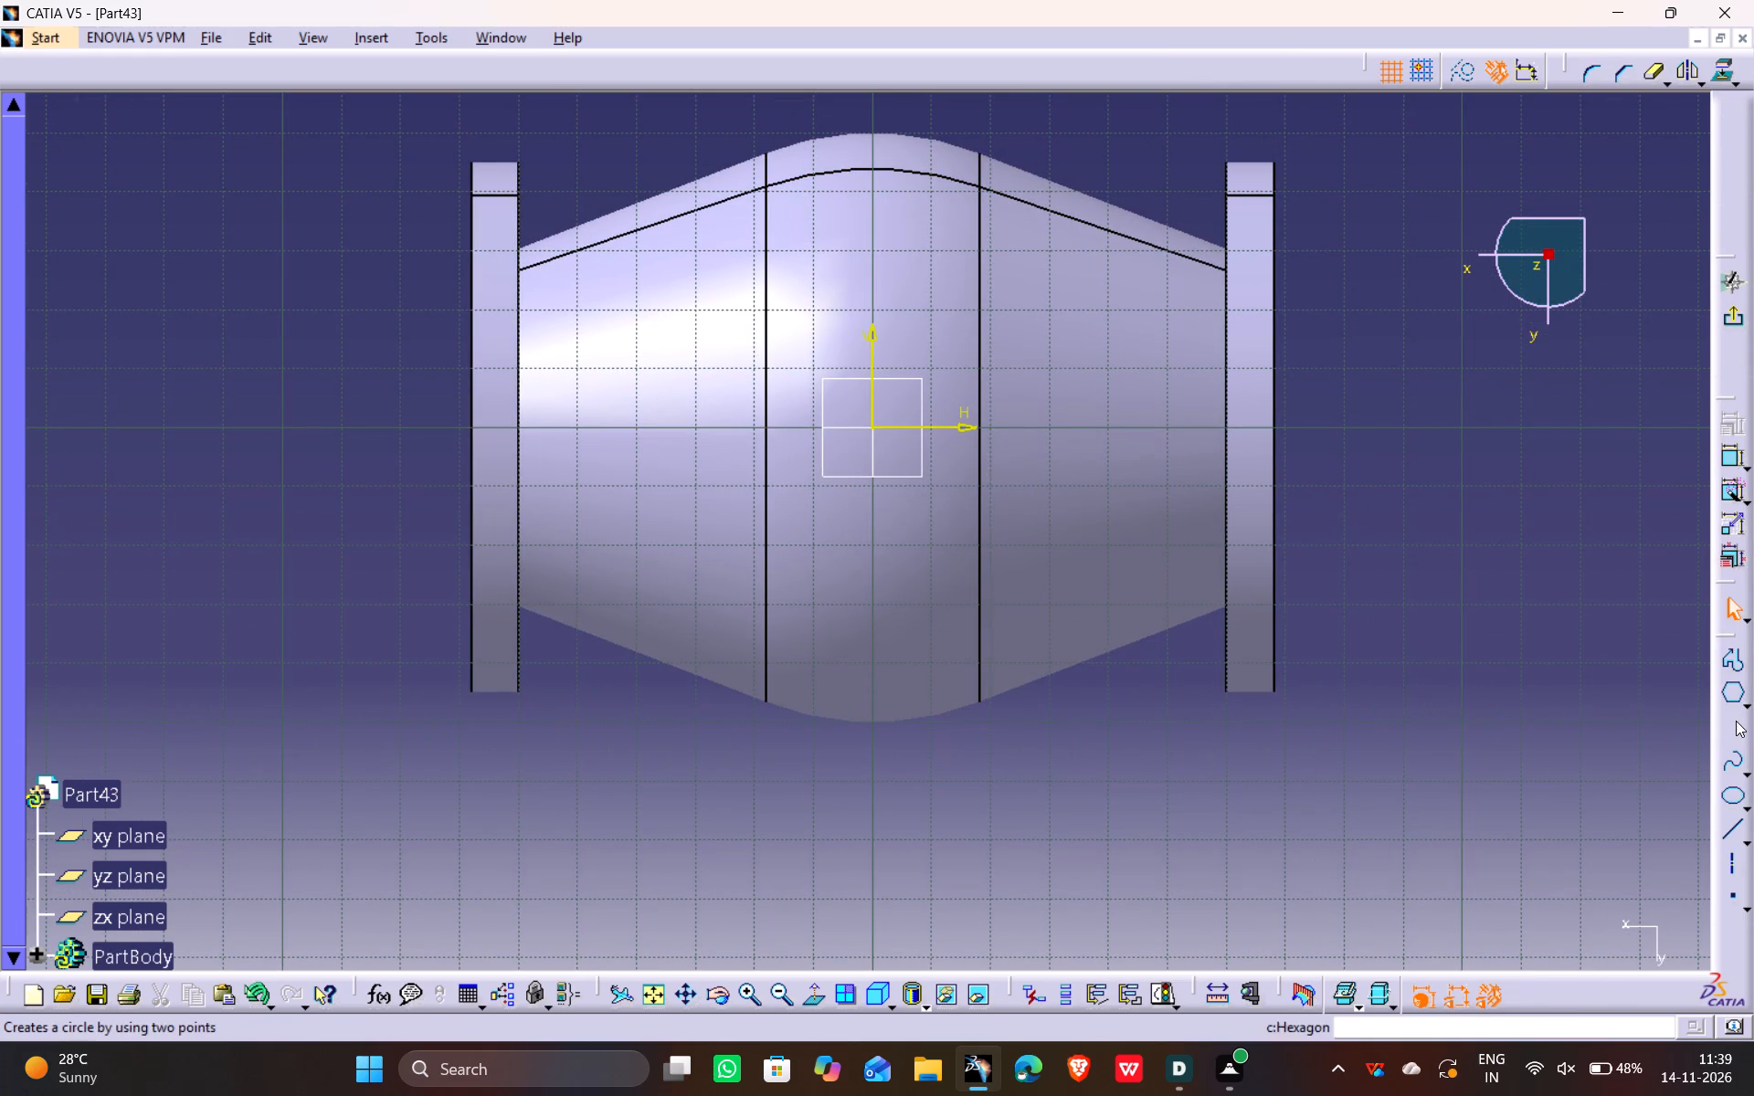
left_click(1736, 729)
left_click(872, 430)
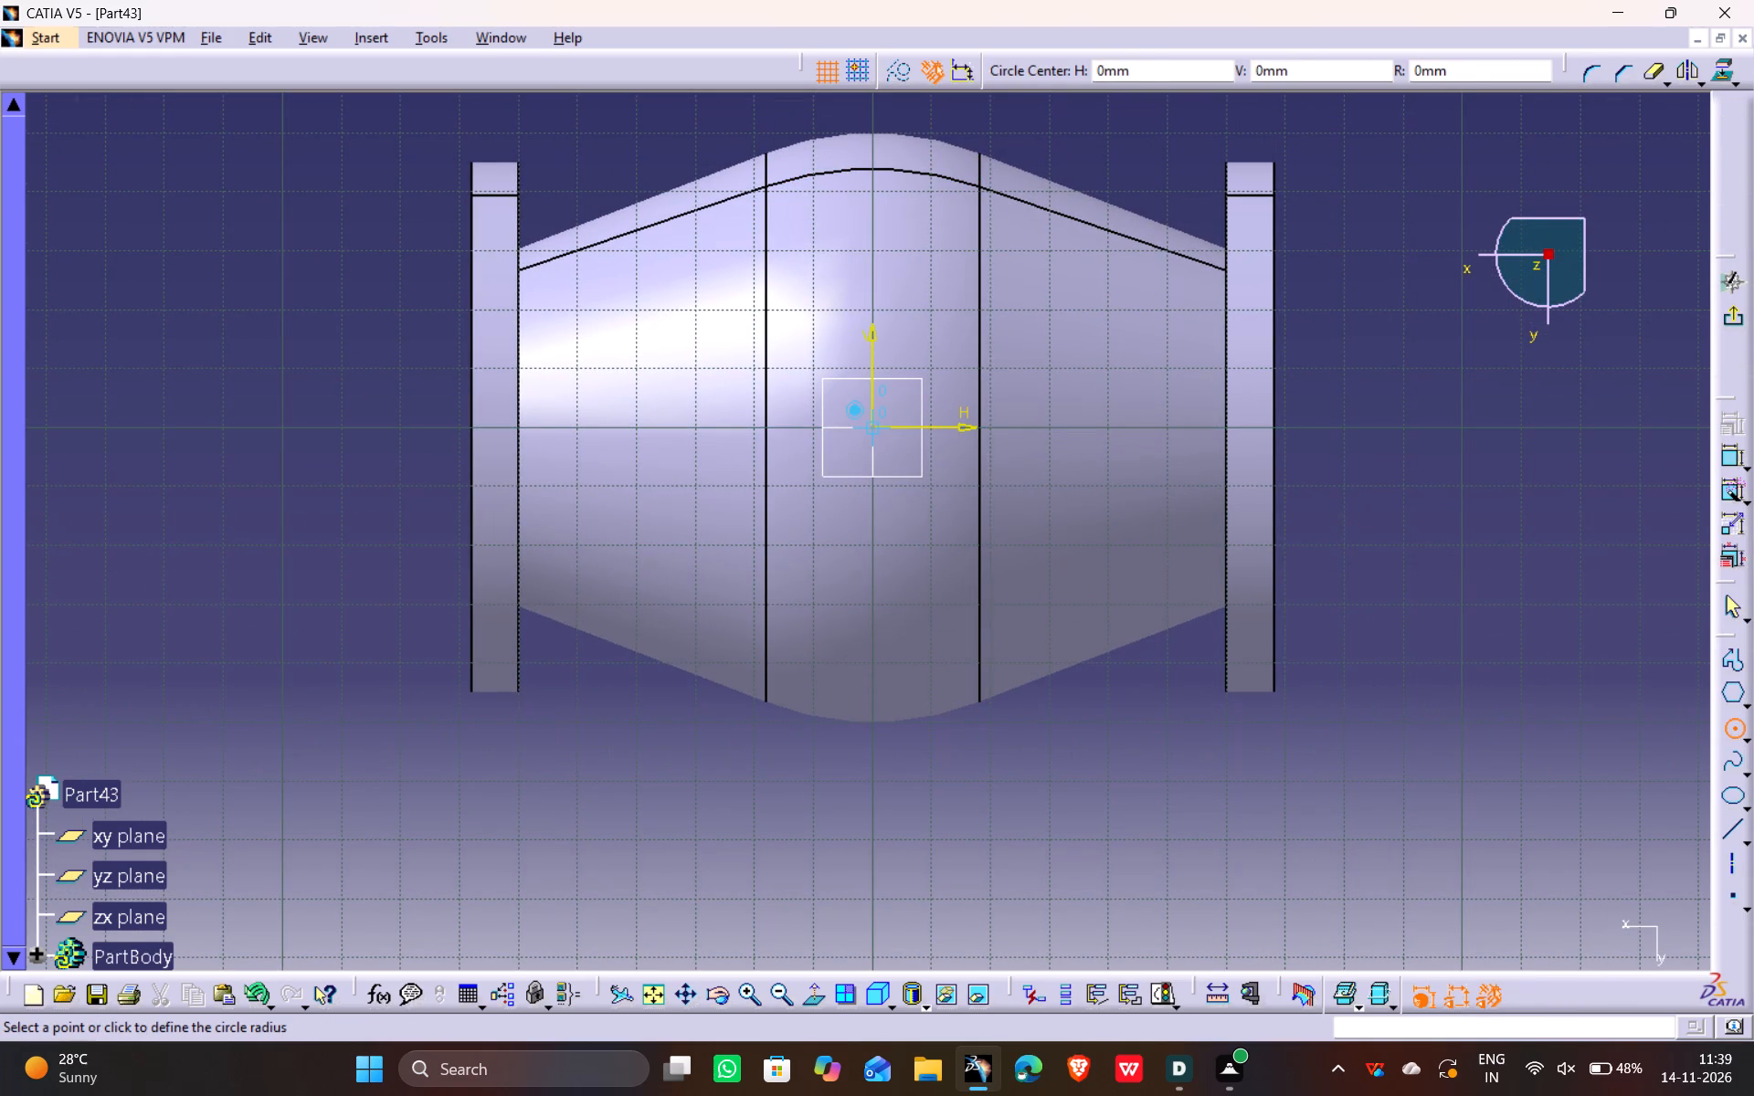
left_click(1001, 517)
left_click(1731, 459)
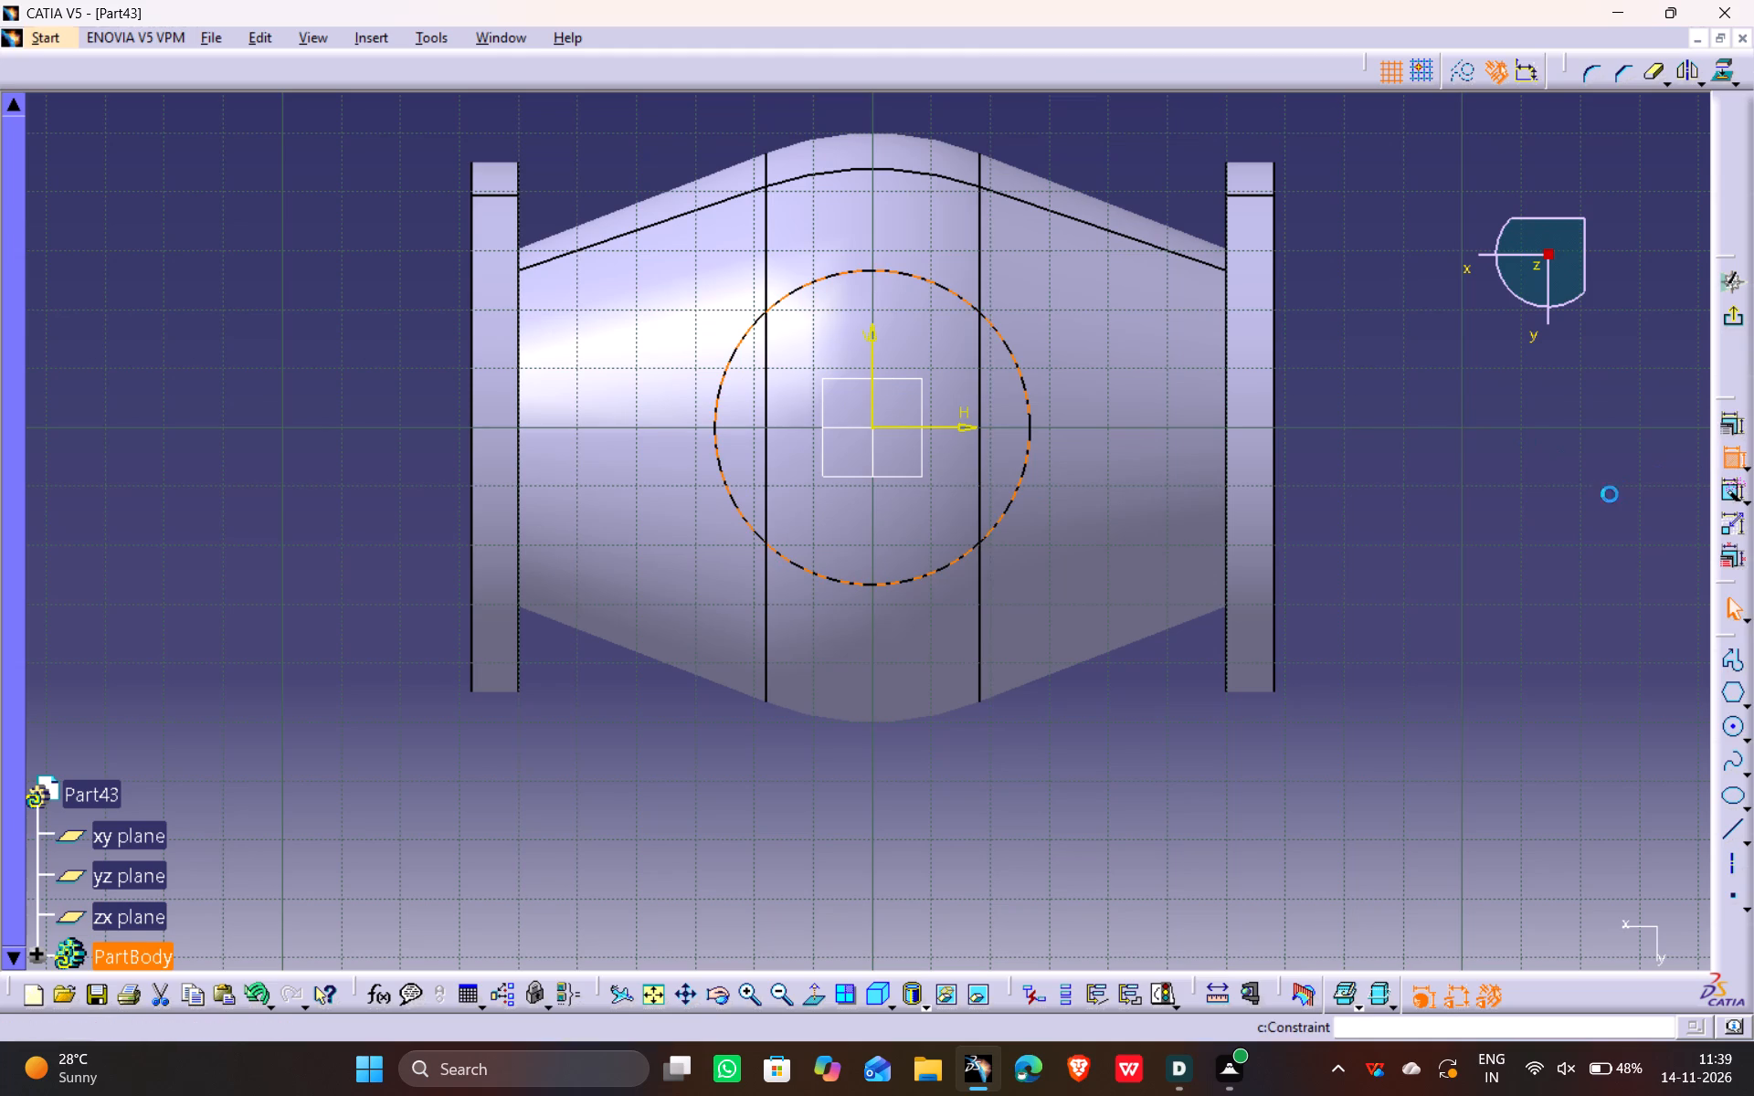
left_click(1148, 769)
double_click(1161, 757)
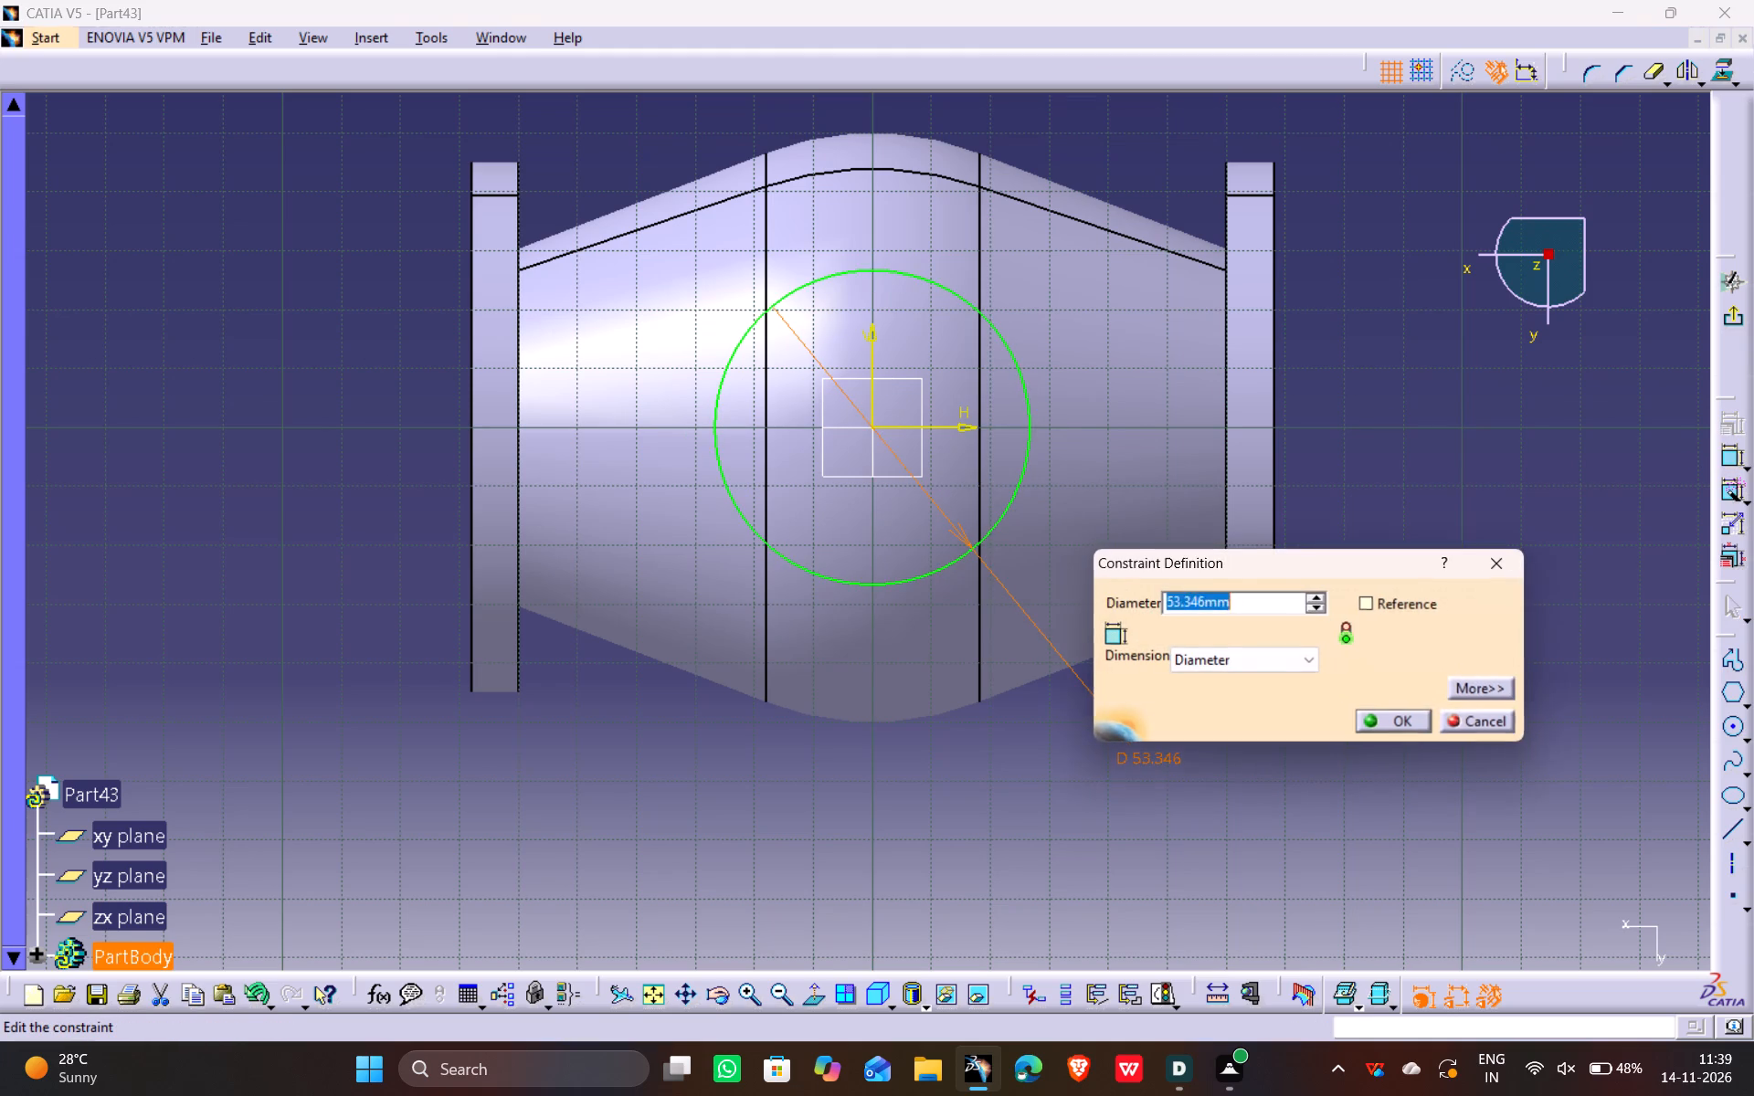
type("60")
key("Return")
scroll(1159, 756, "up", 1)
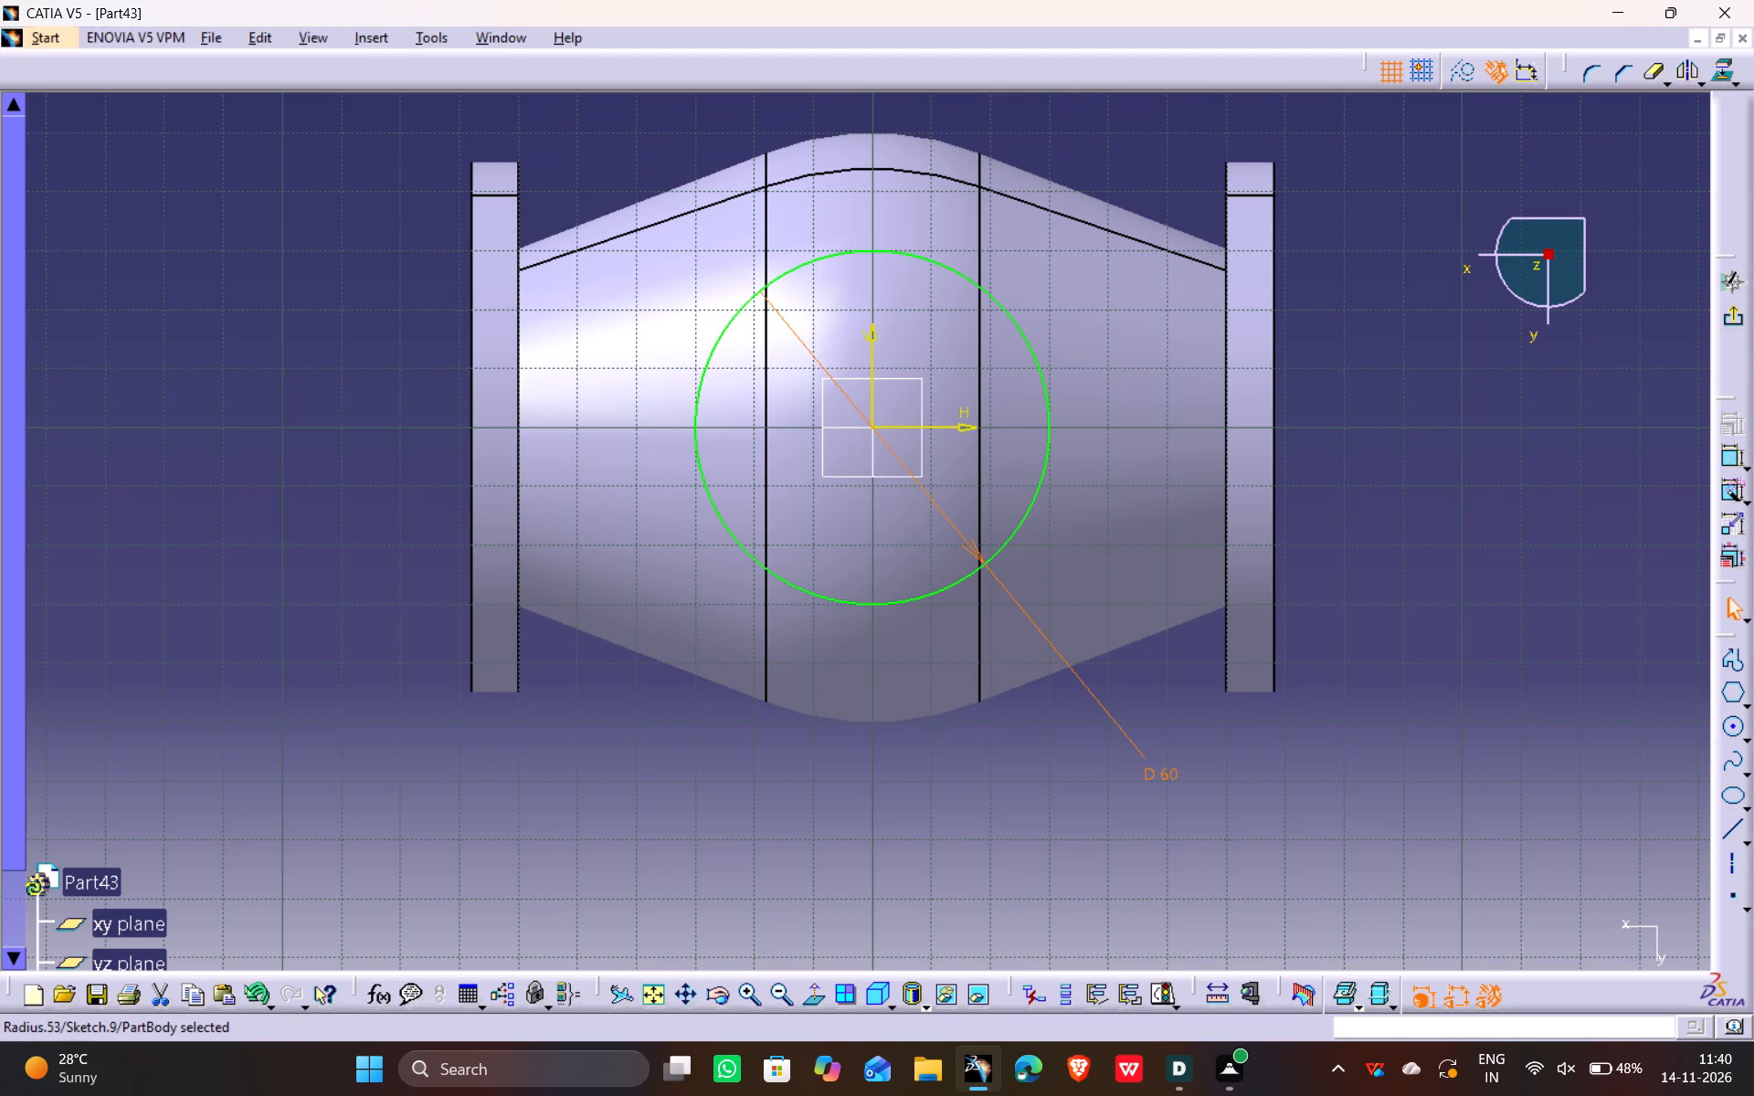
left_click(1728, 316)
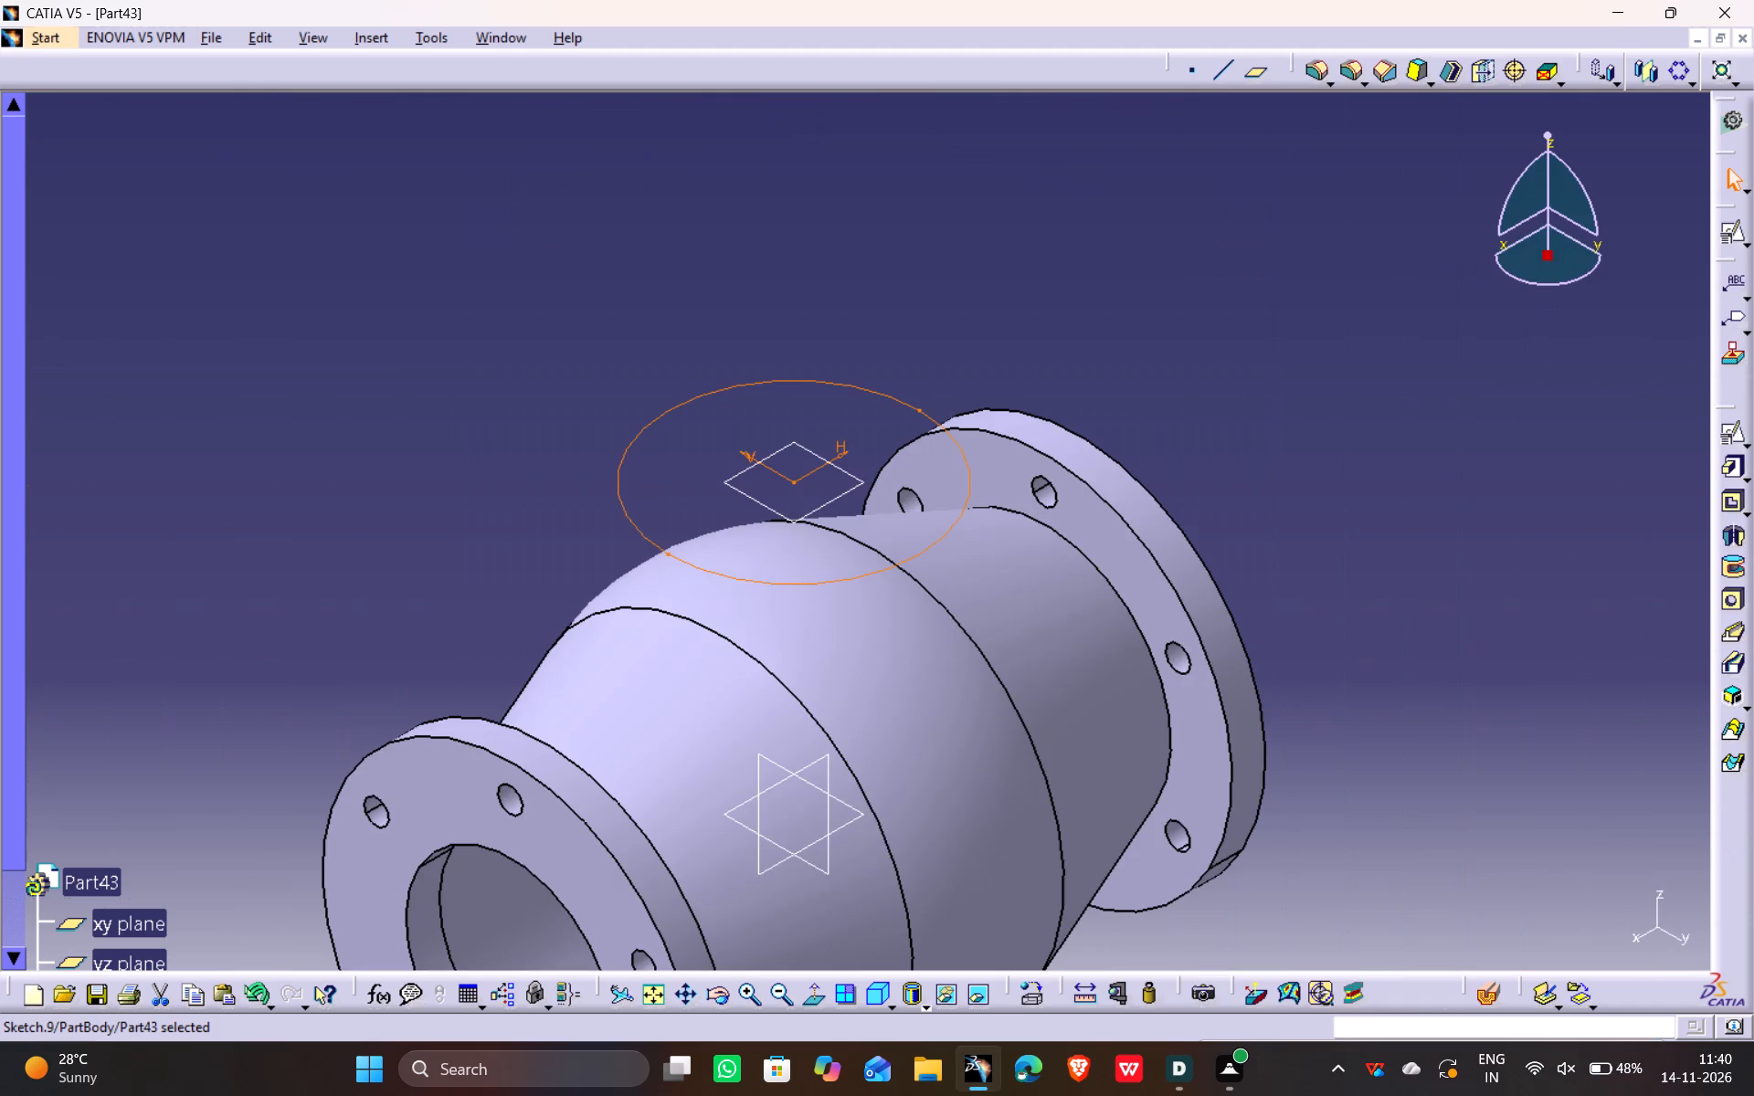
Pad the 60 mm circle with an Up to surface limit, using the bulged middle face of the body as the limit.
scroll(974, 751, "up", 1)
middle_click_drag(803, 680, 798, 524)
middle_click_drag(798, 522, 798, 545, "ctrl")
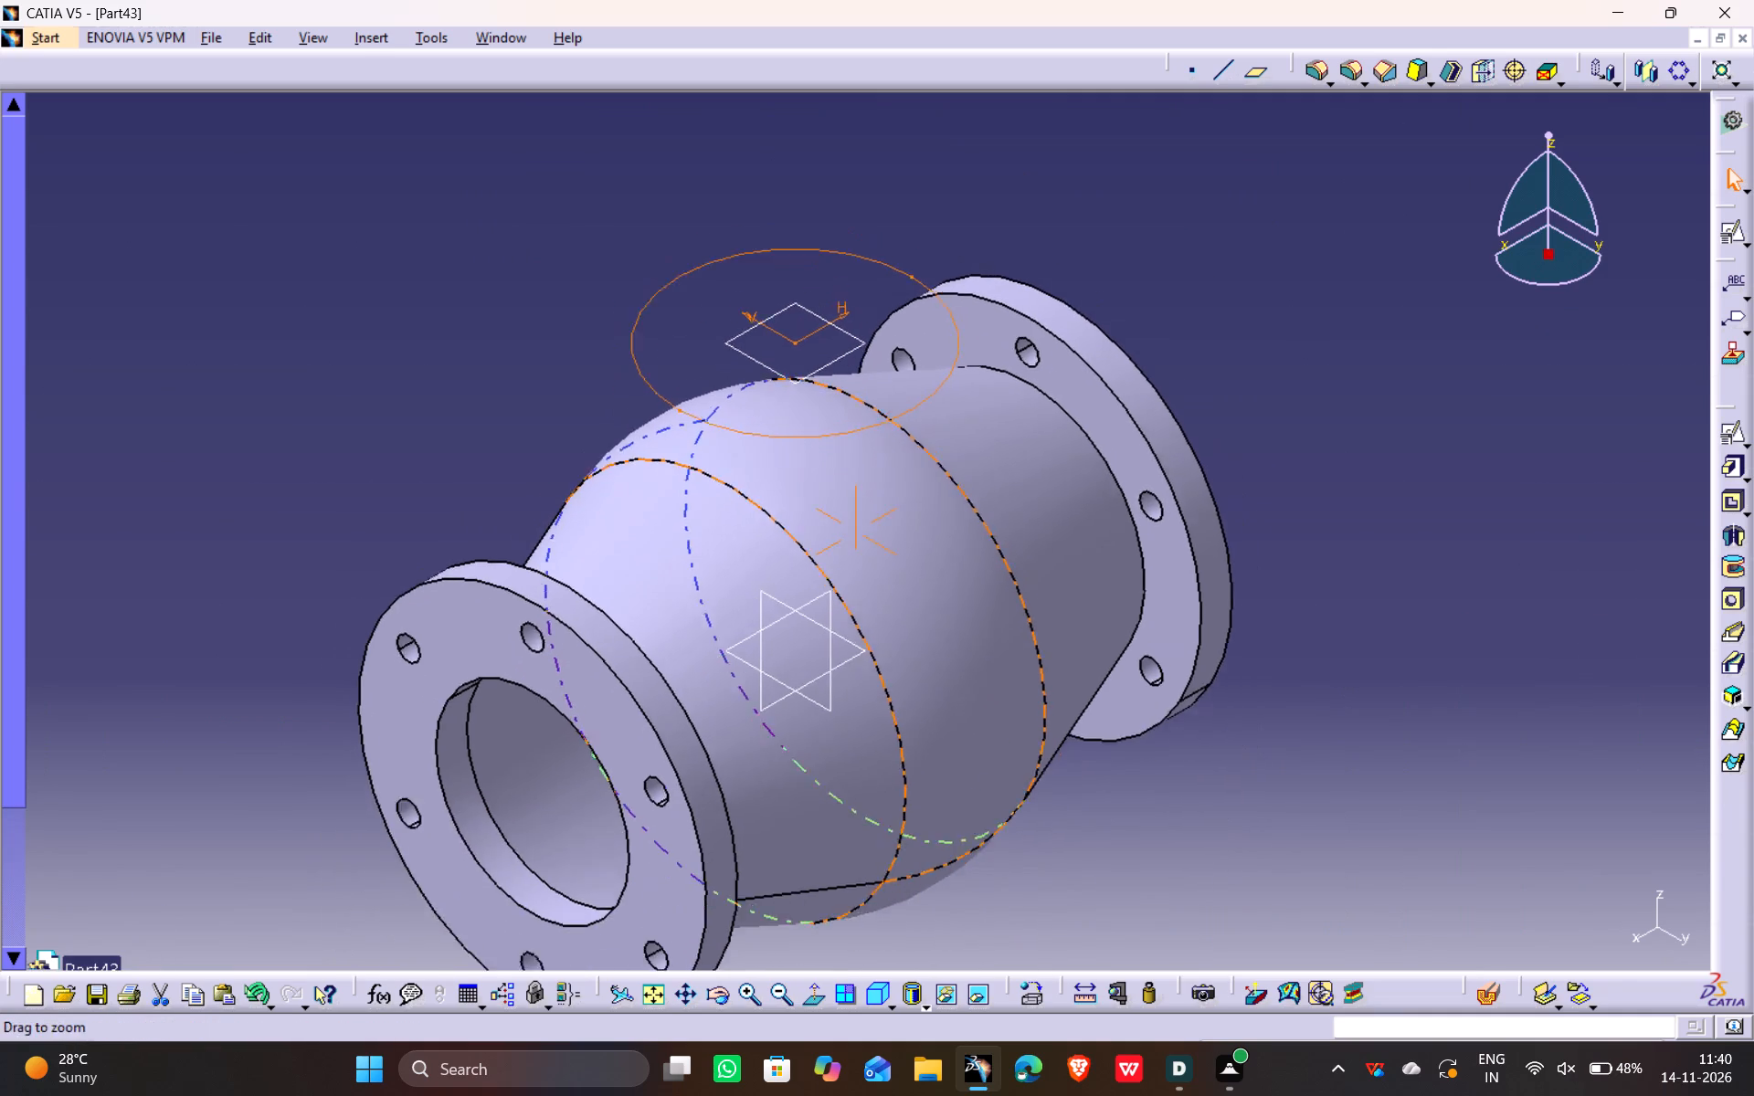
middle_click_drag(798, 545, 797, 565, "ctrl")
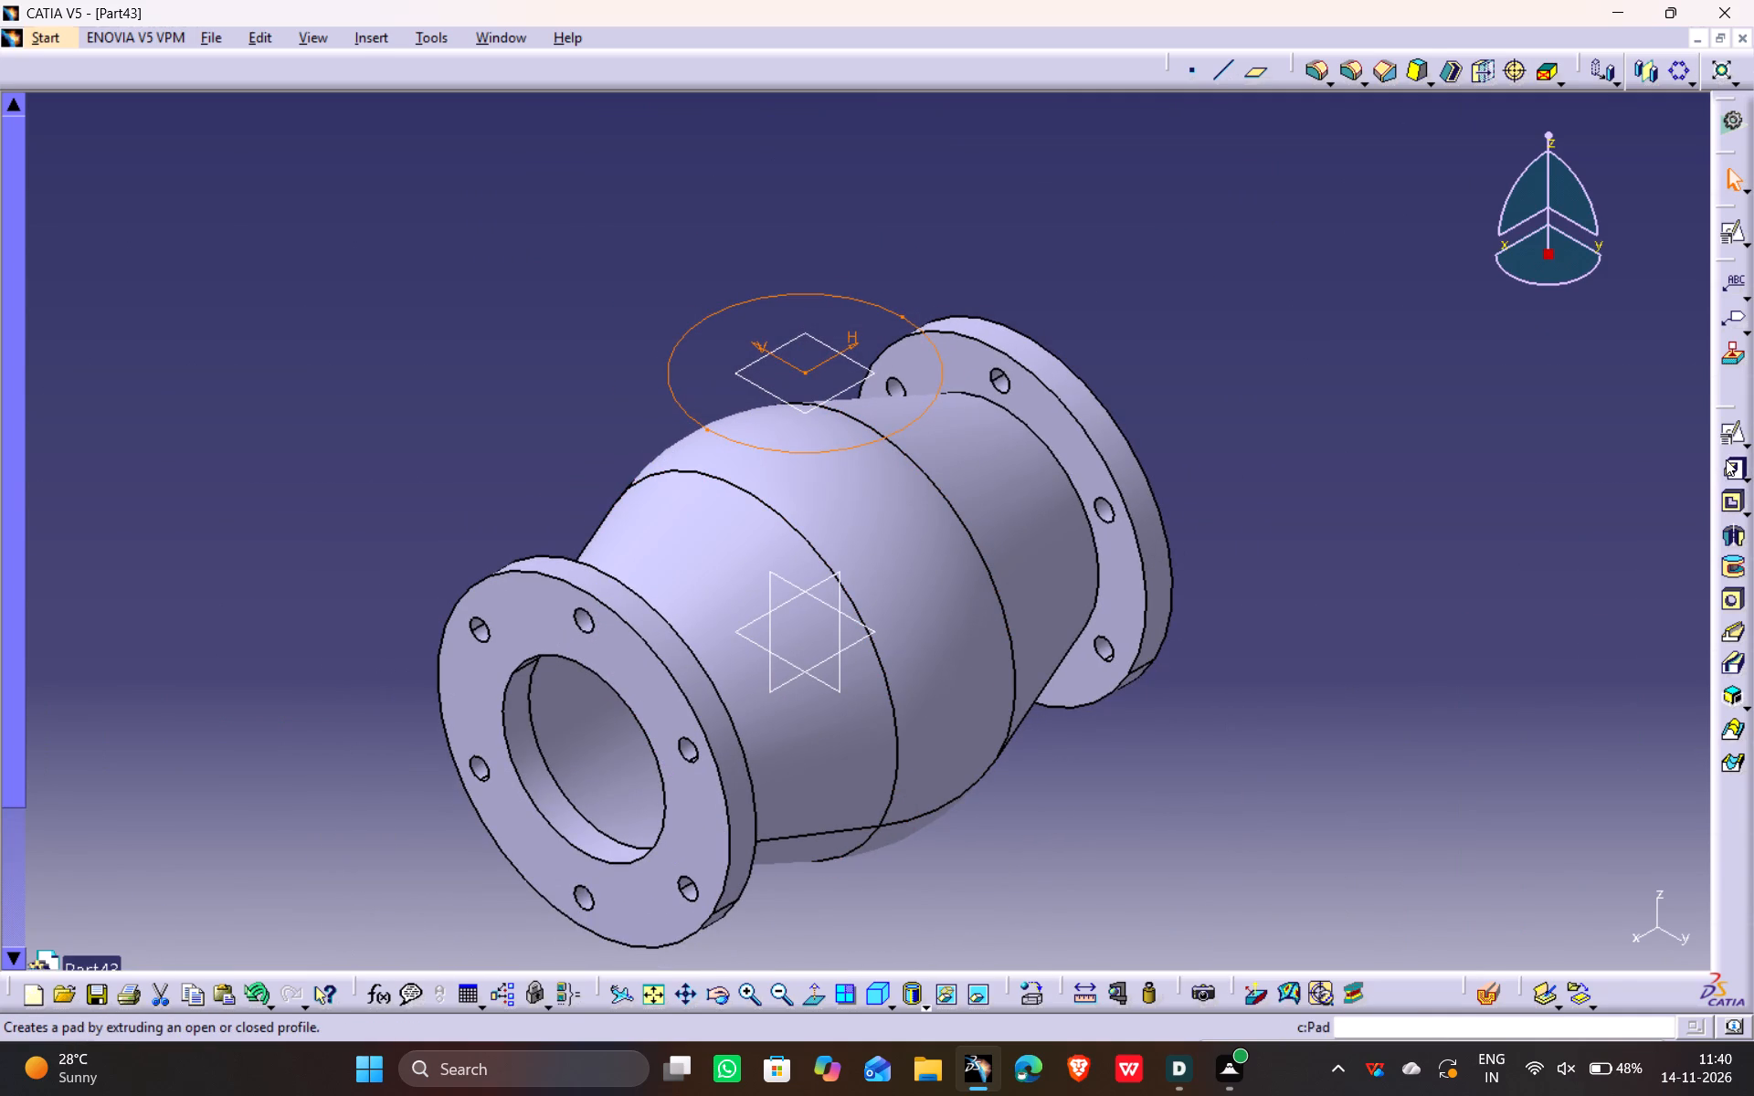
left_click(1733, 469)
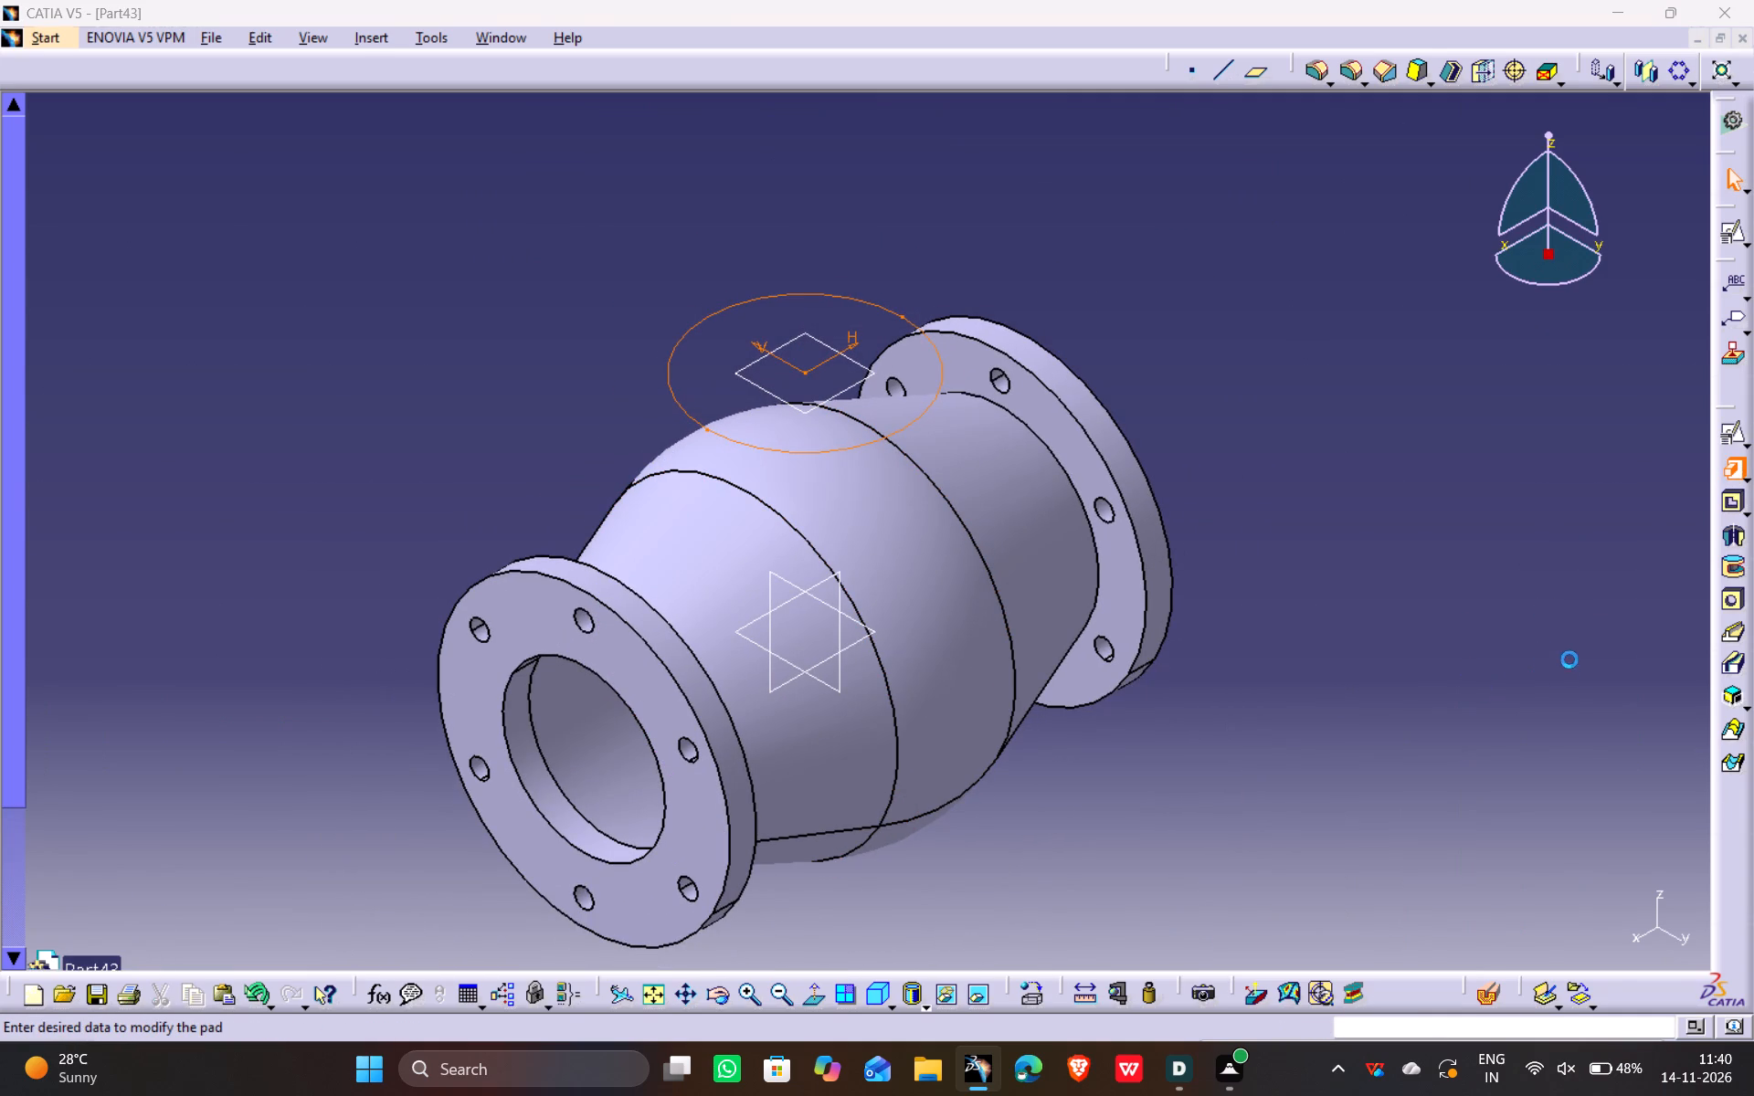
left_click(1554, 637)
left_click(1560, 725)
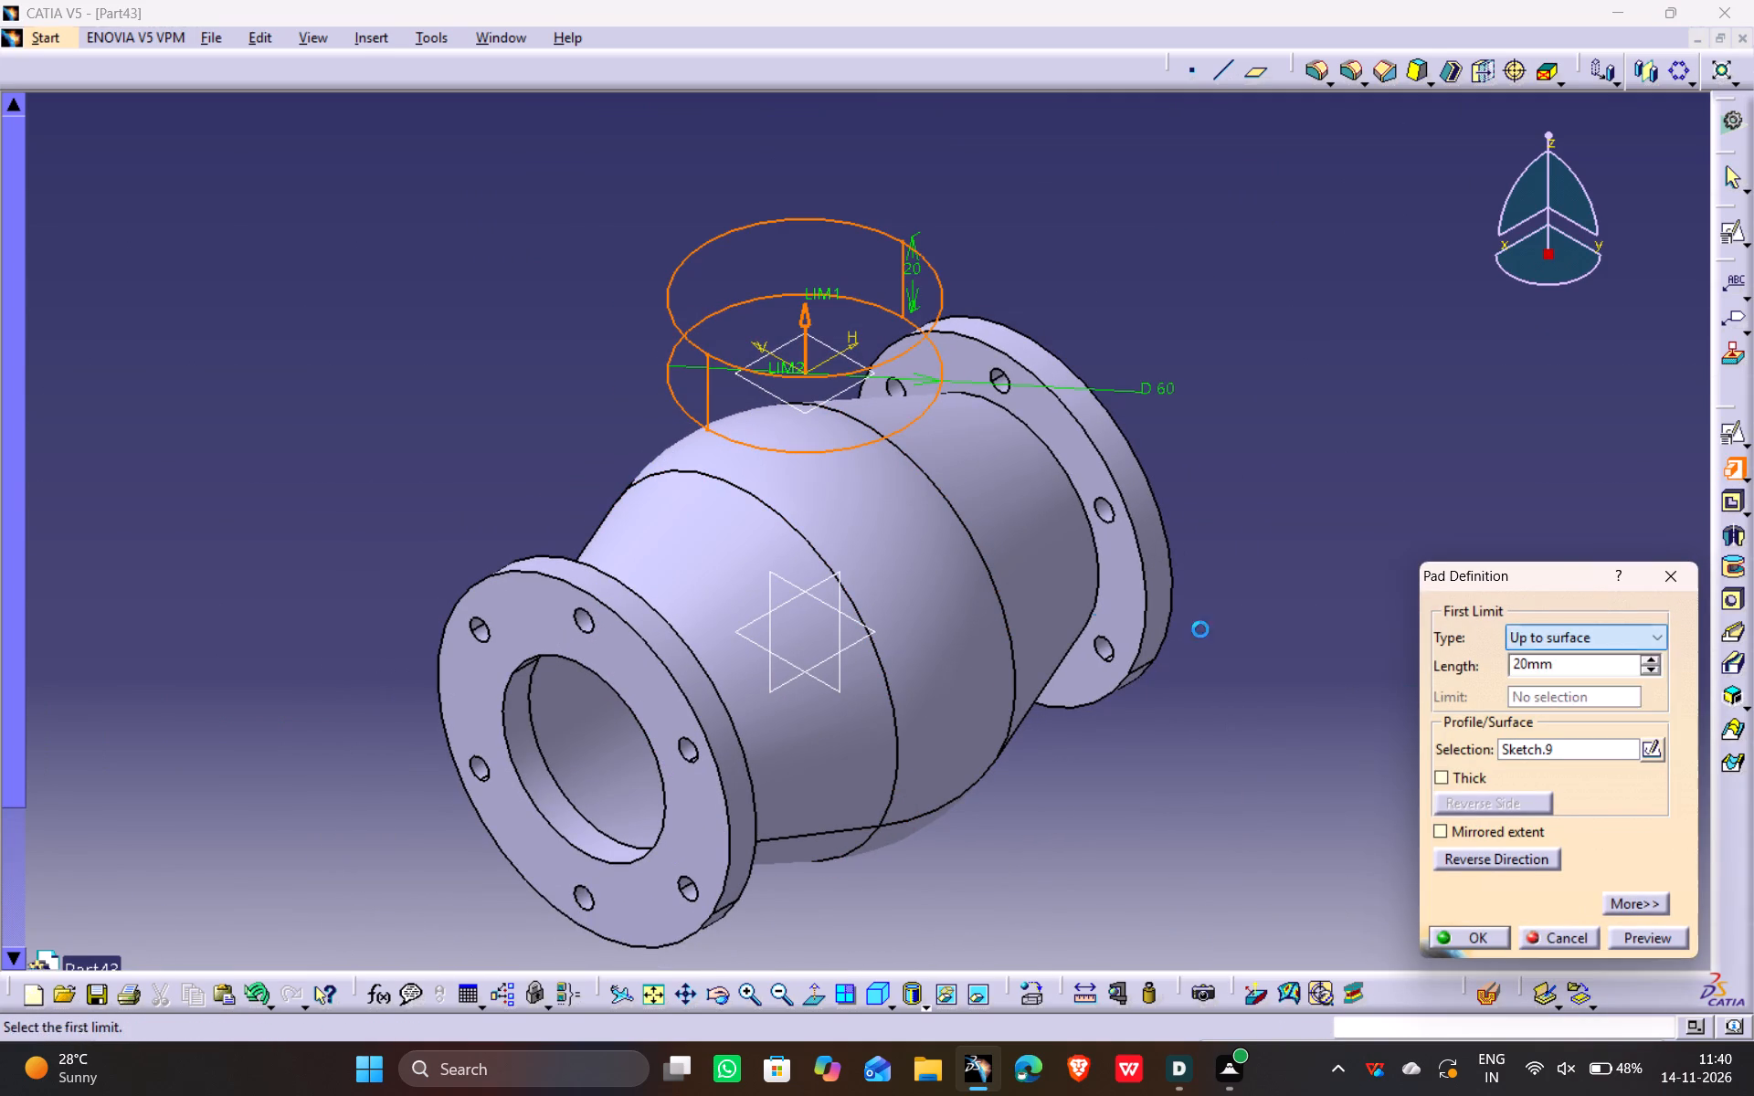
left_click(893, 527)
left_click(1652, 943)
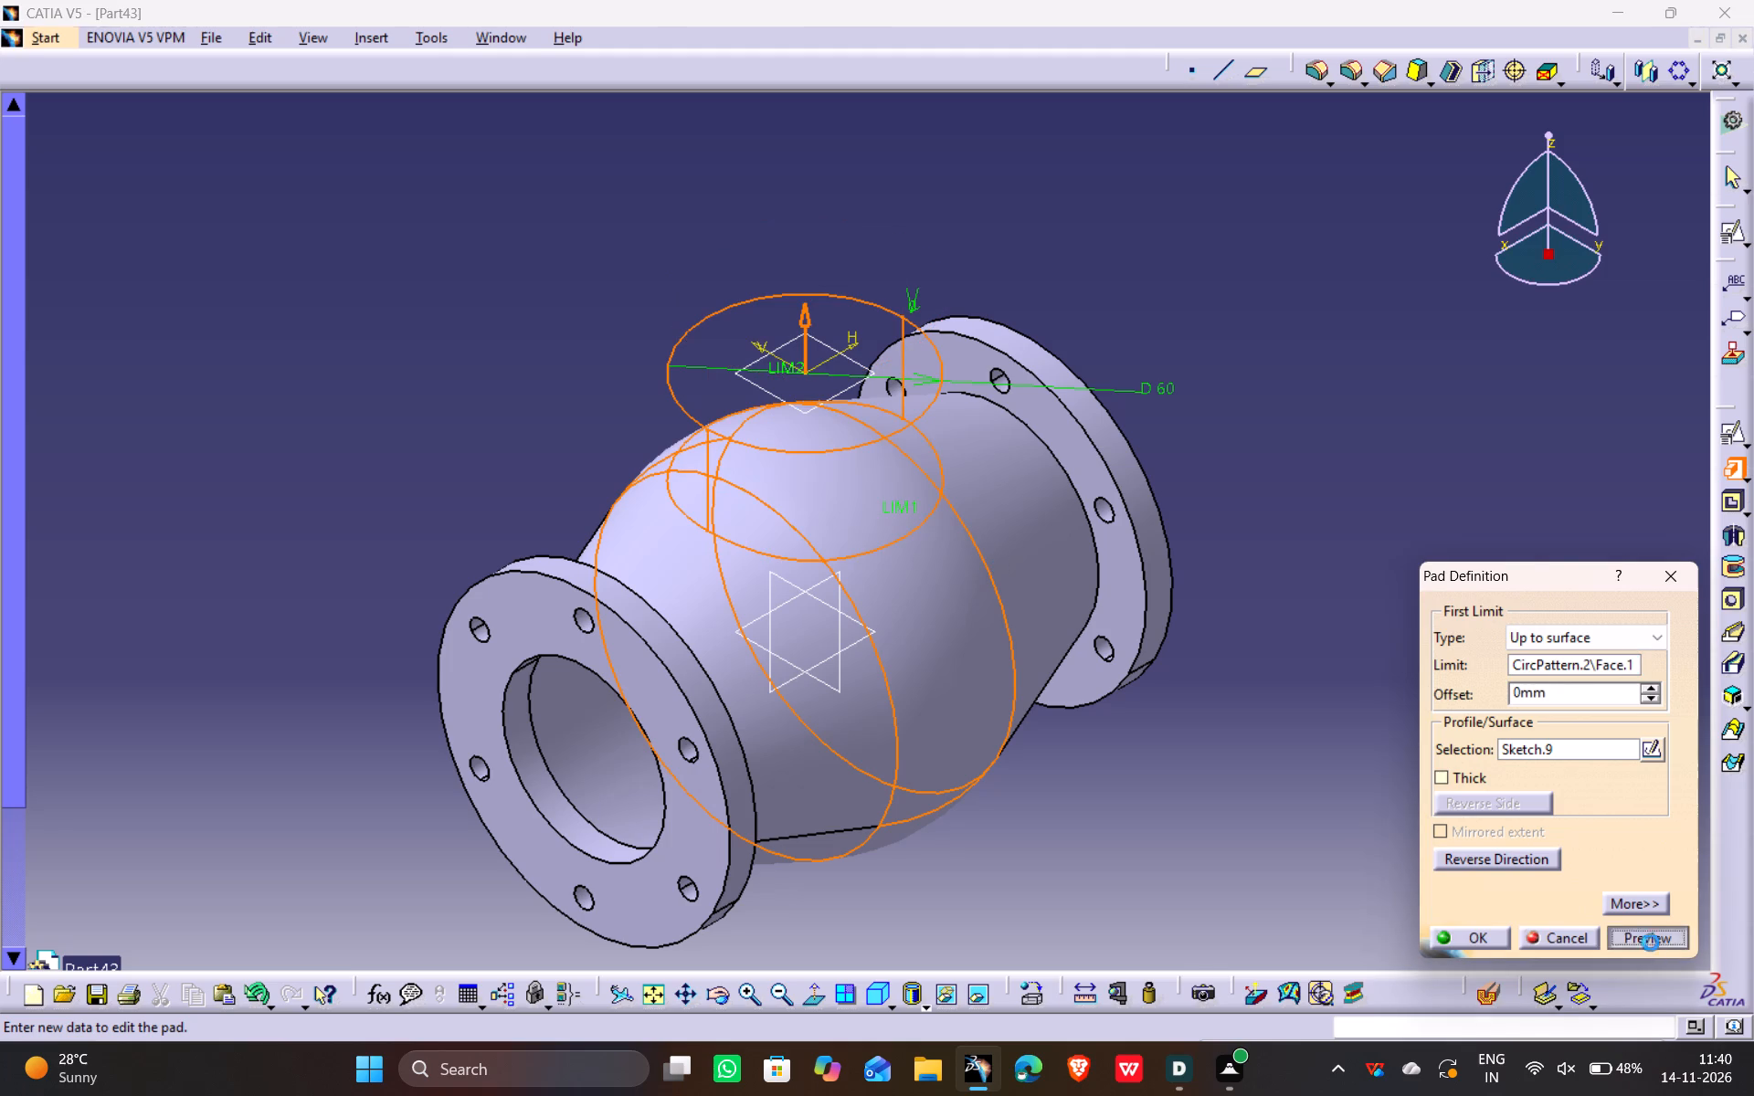
left_click(1458, 938)
left_click(1336, 433)
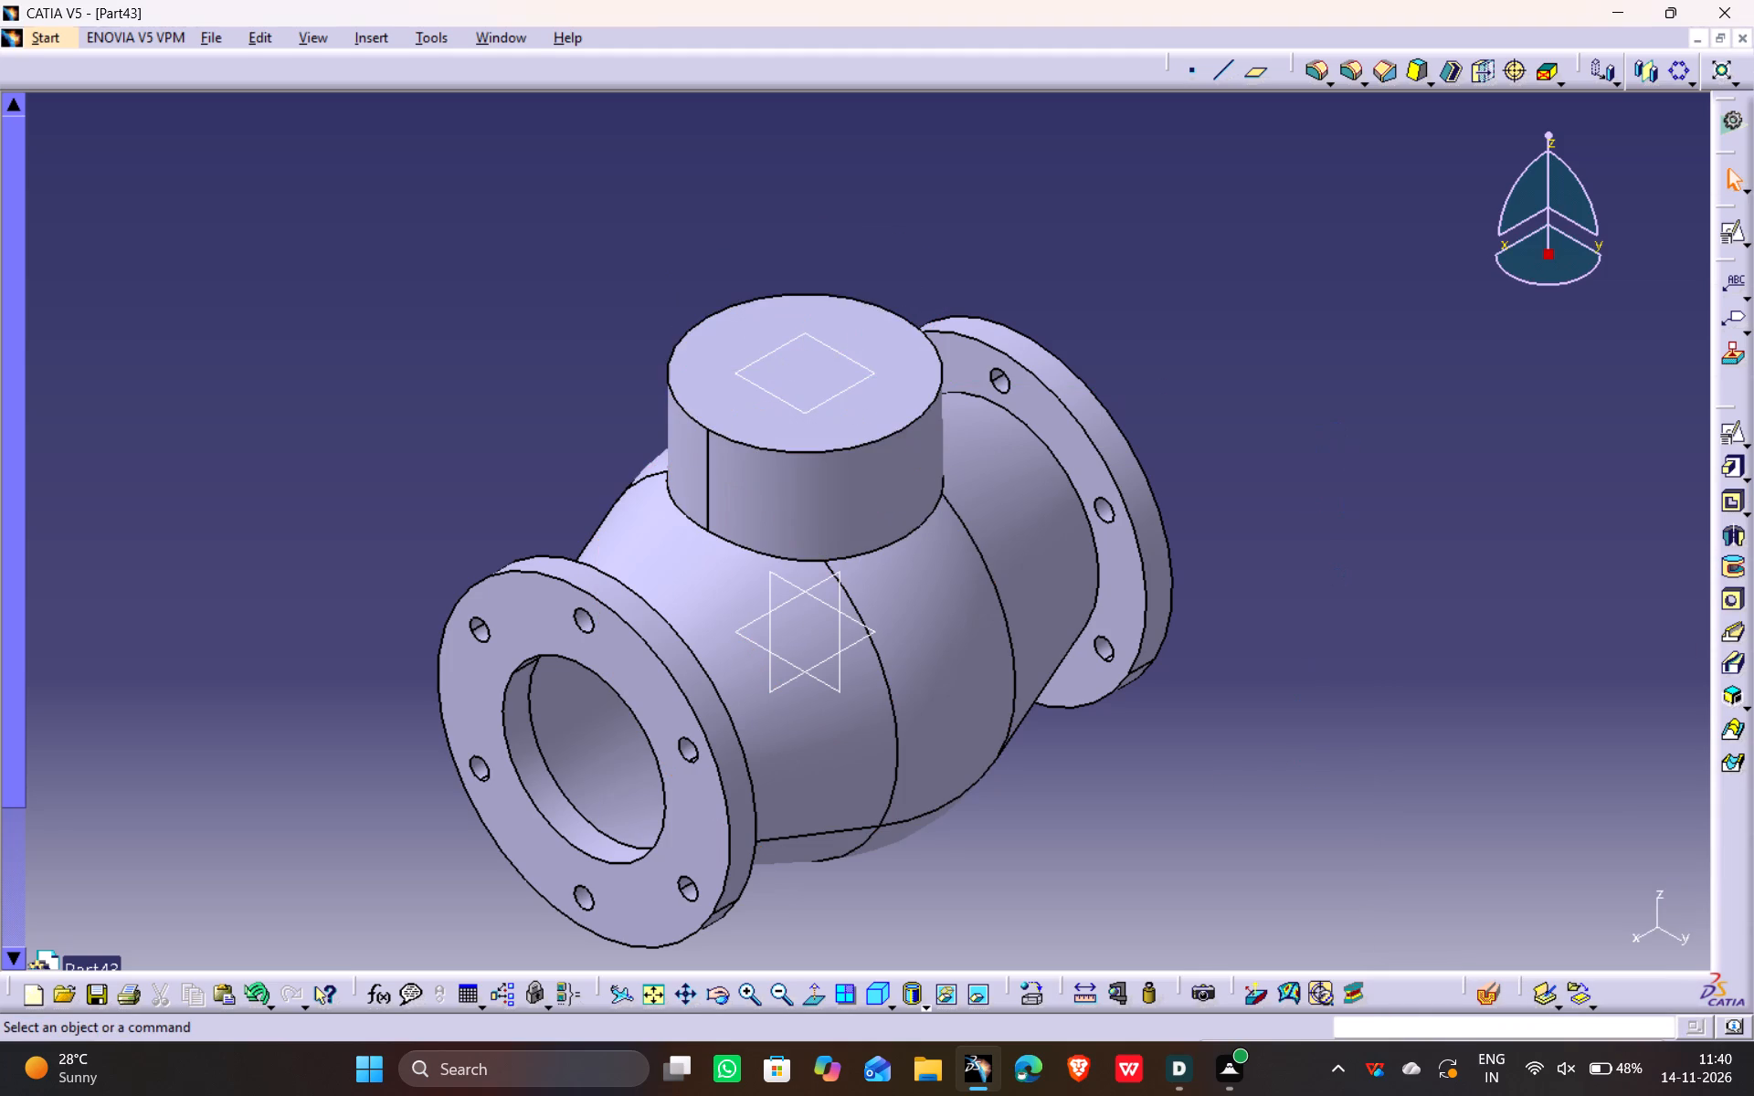
Open a positioned sketch on the top face of the cylindrical boss, with the H and V directions reversed.
left_click(737, 397)
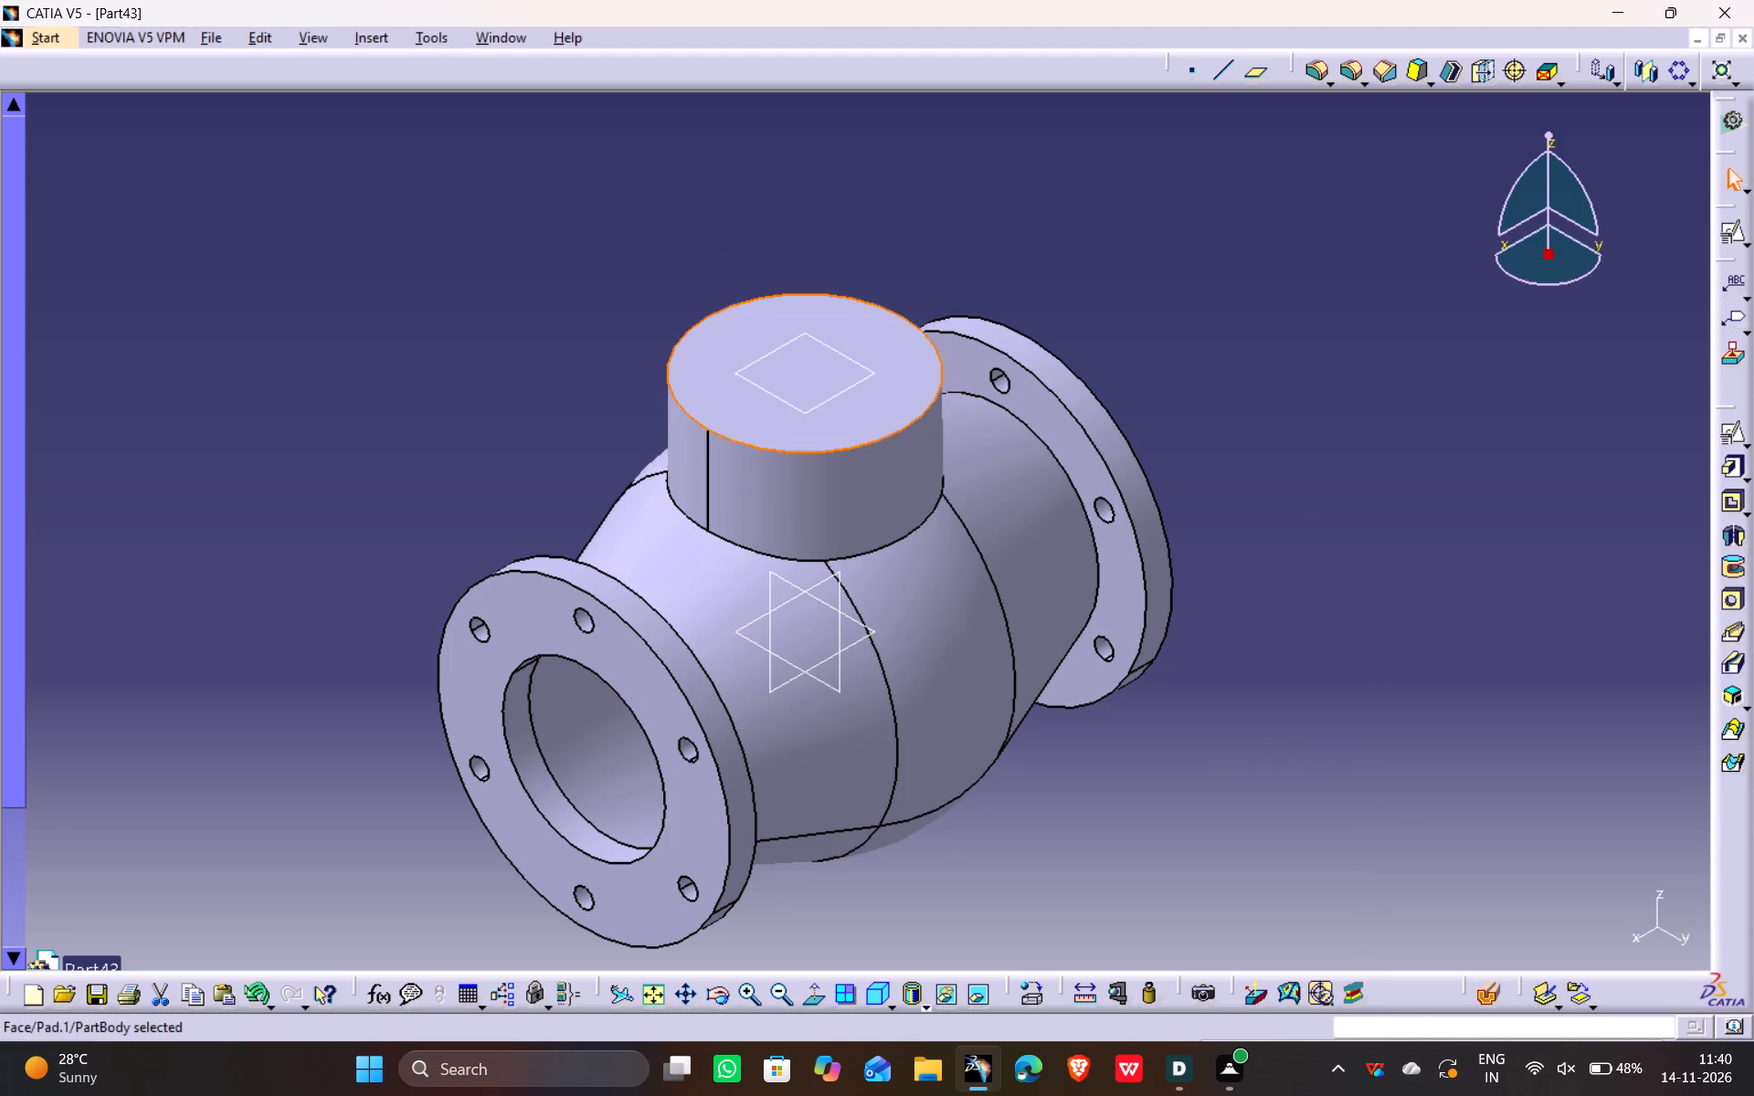
left_click(1732, 433)
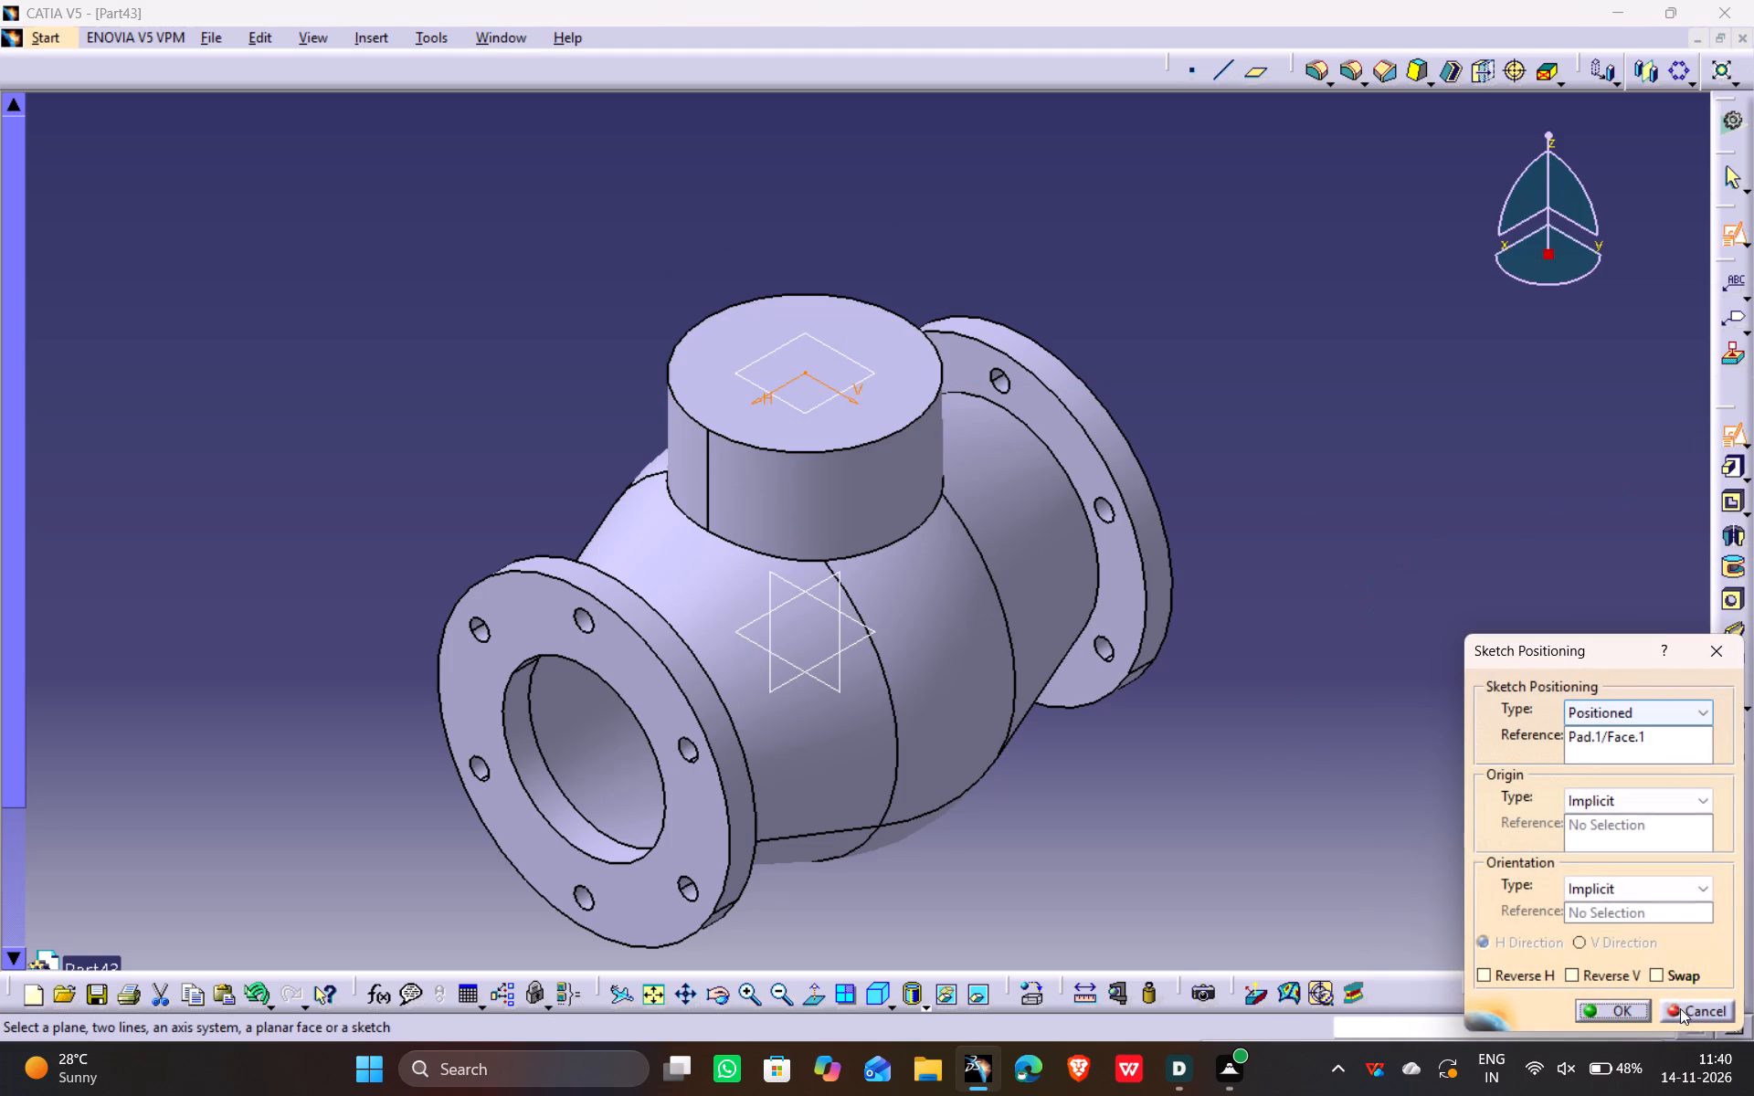
left_click(1544, 985)
left_click(1587, 970)
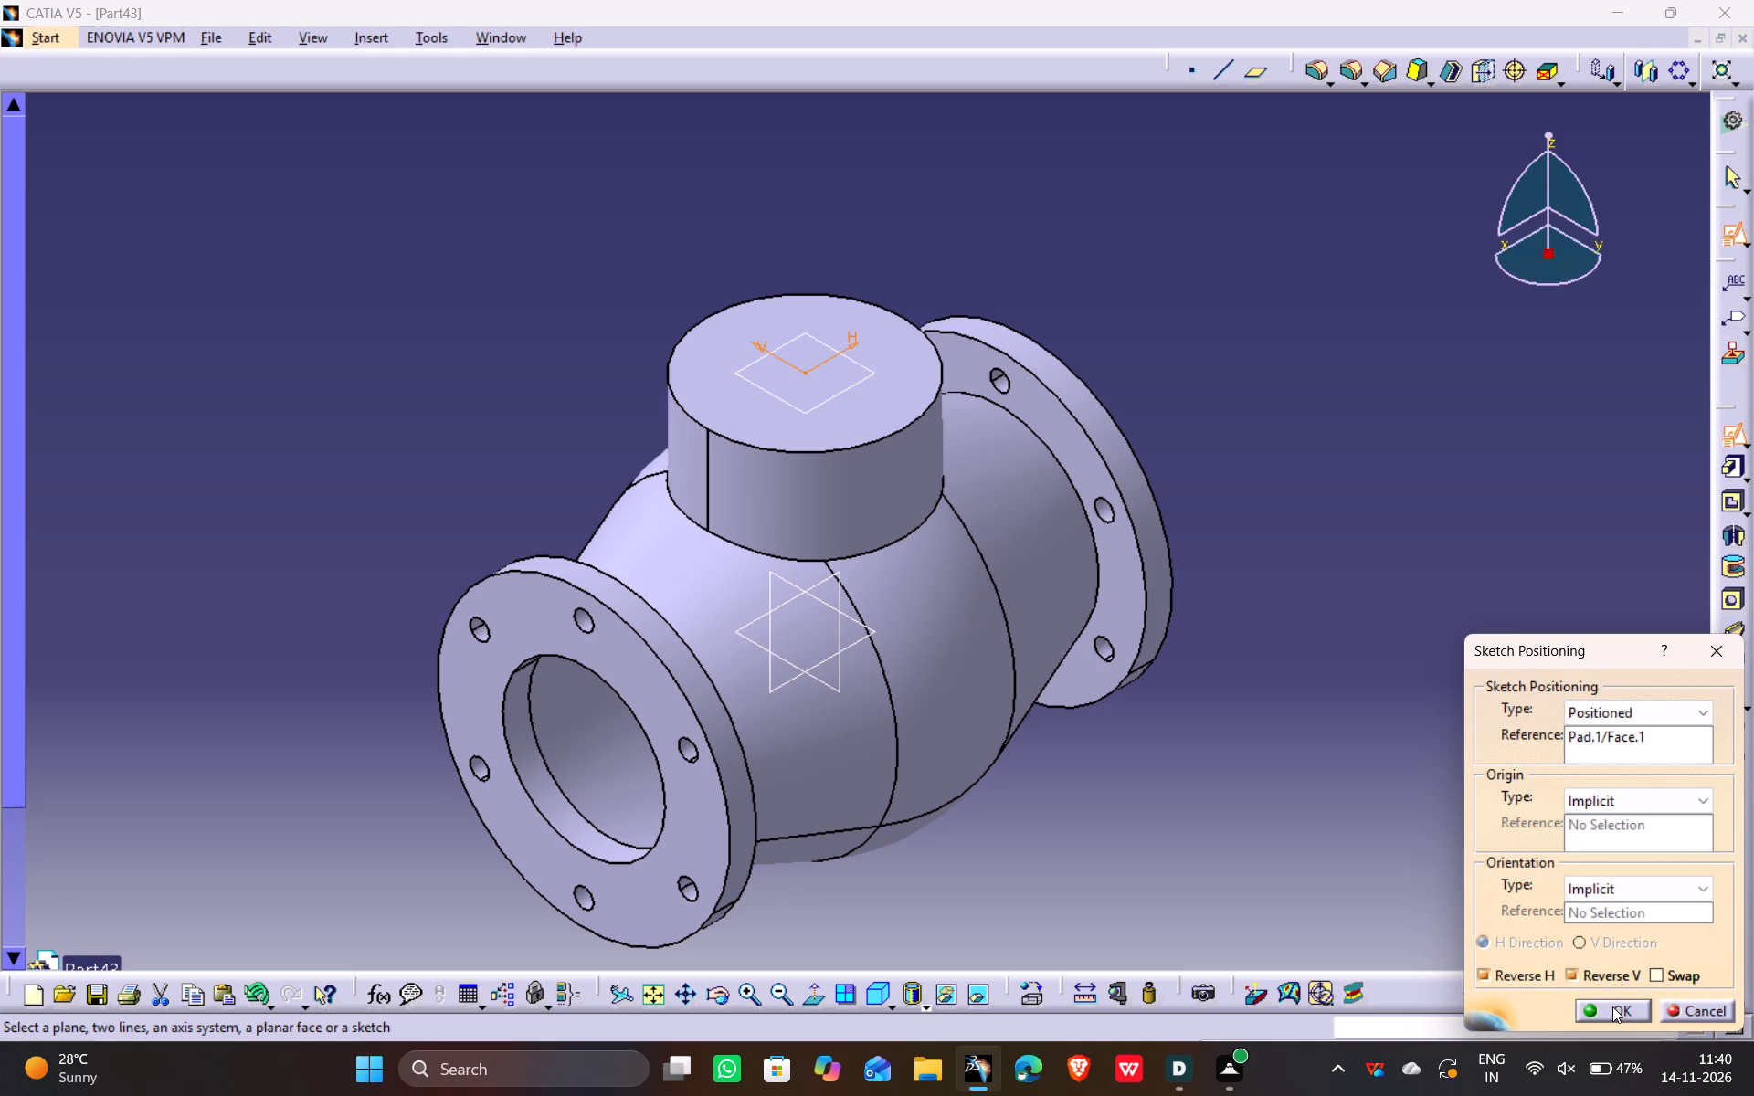
left_click(1612, 1006)
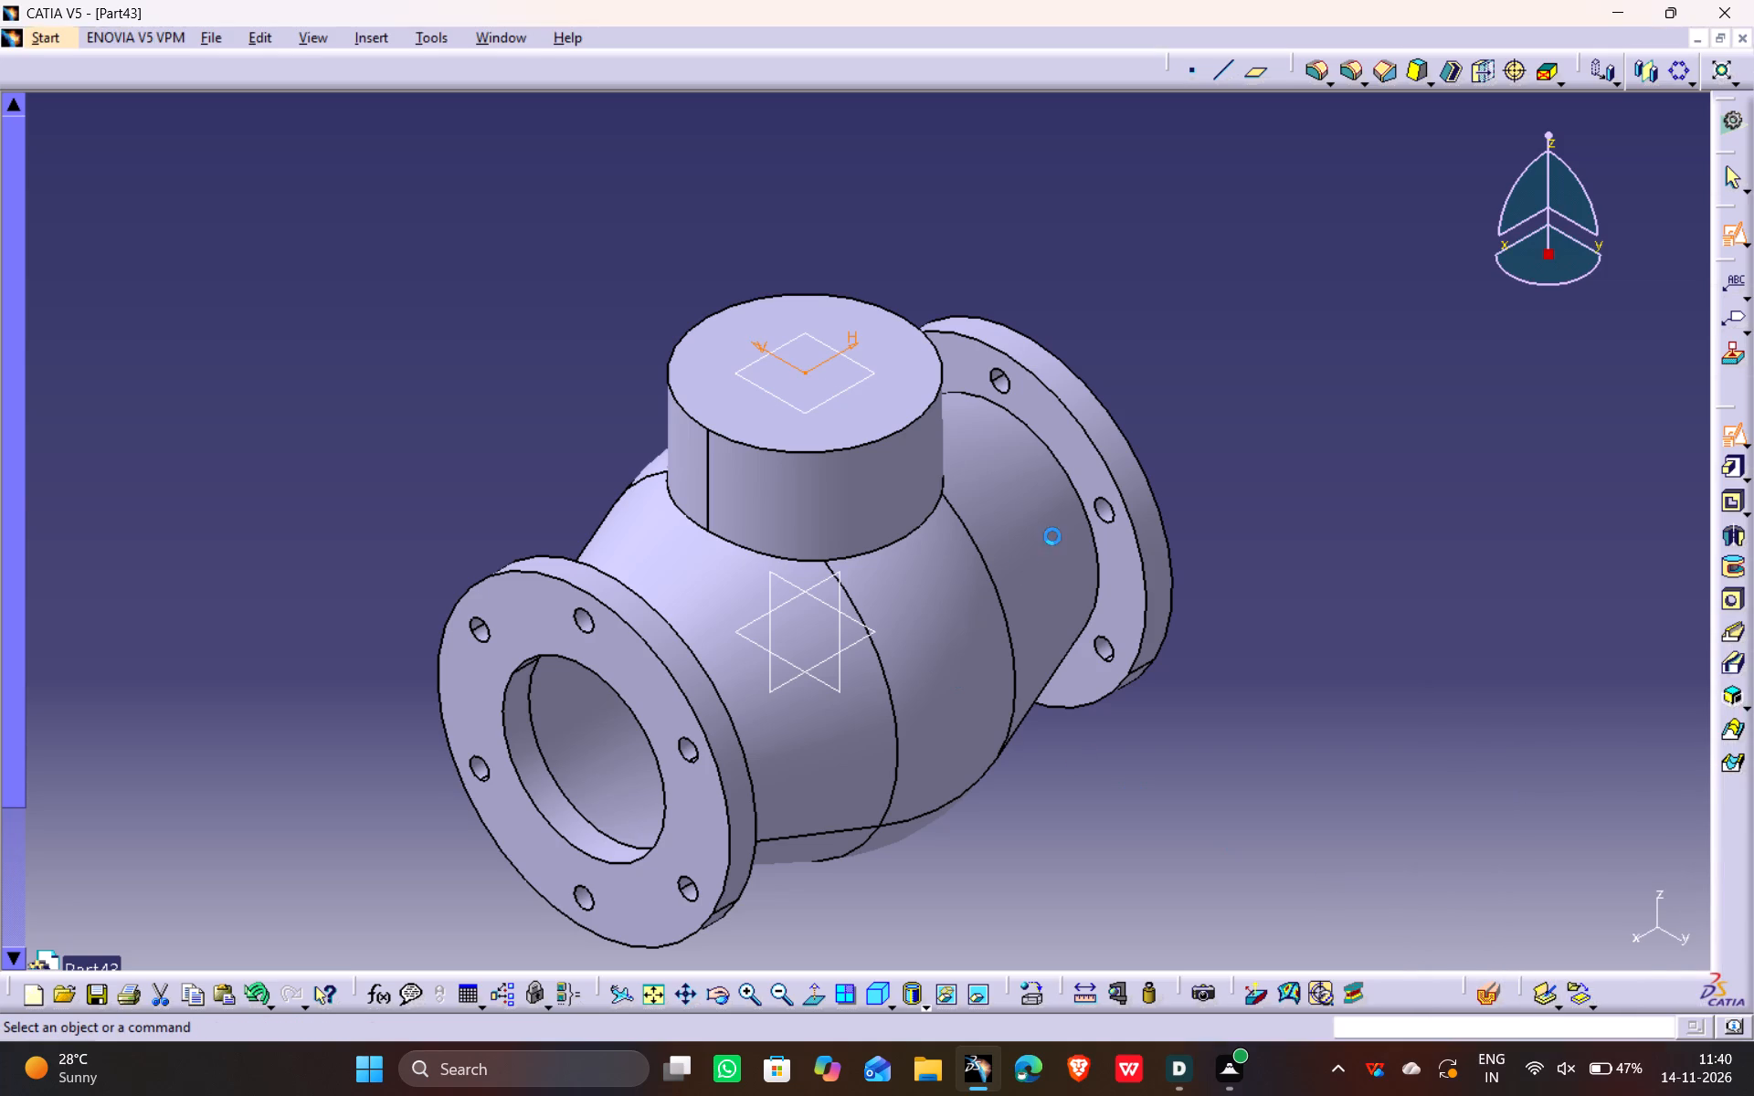
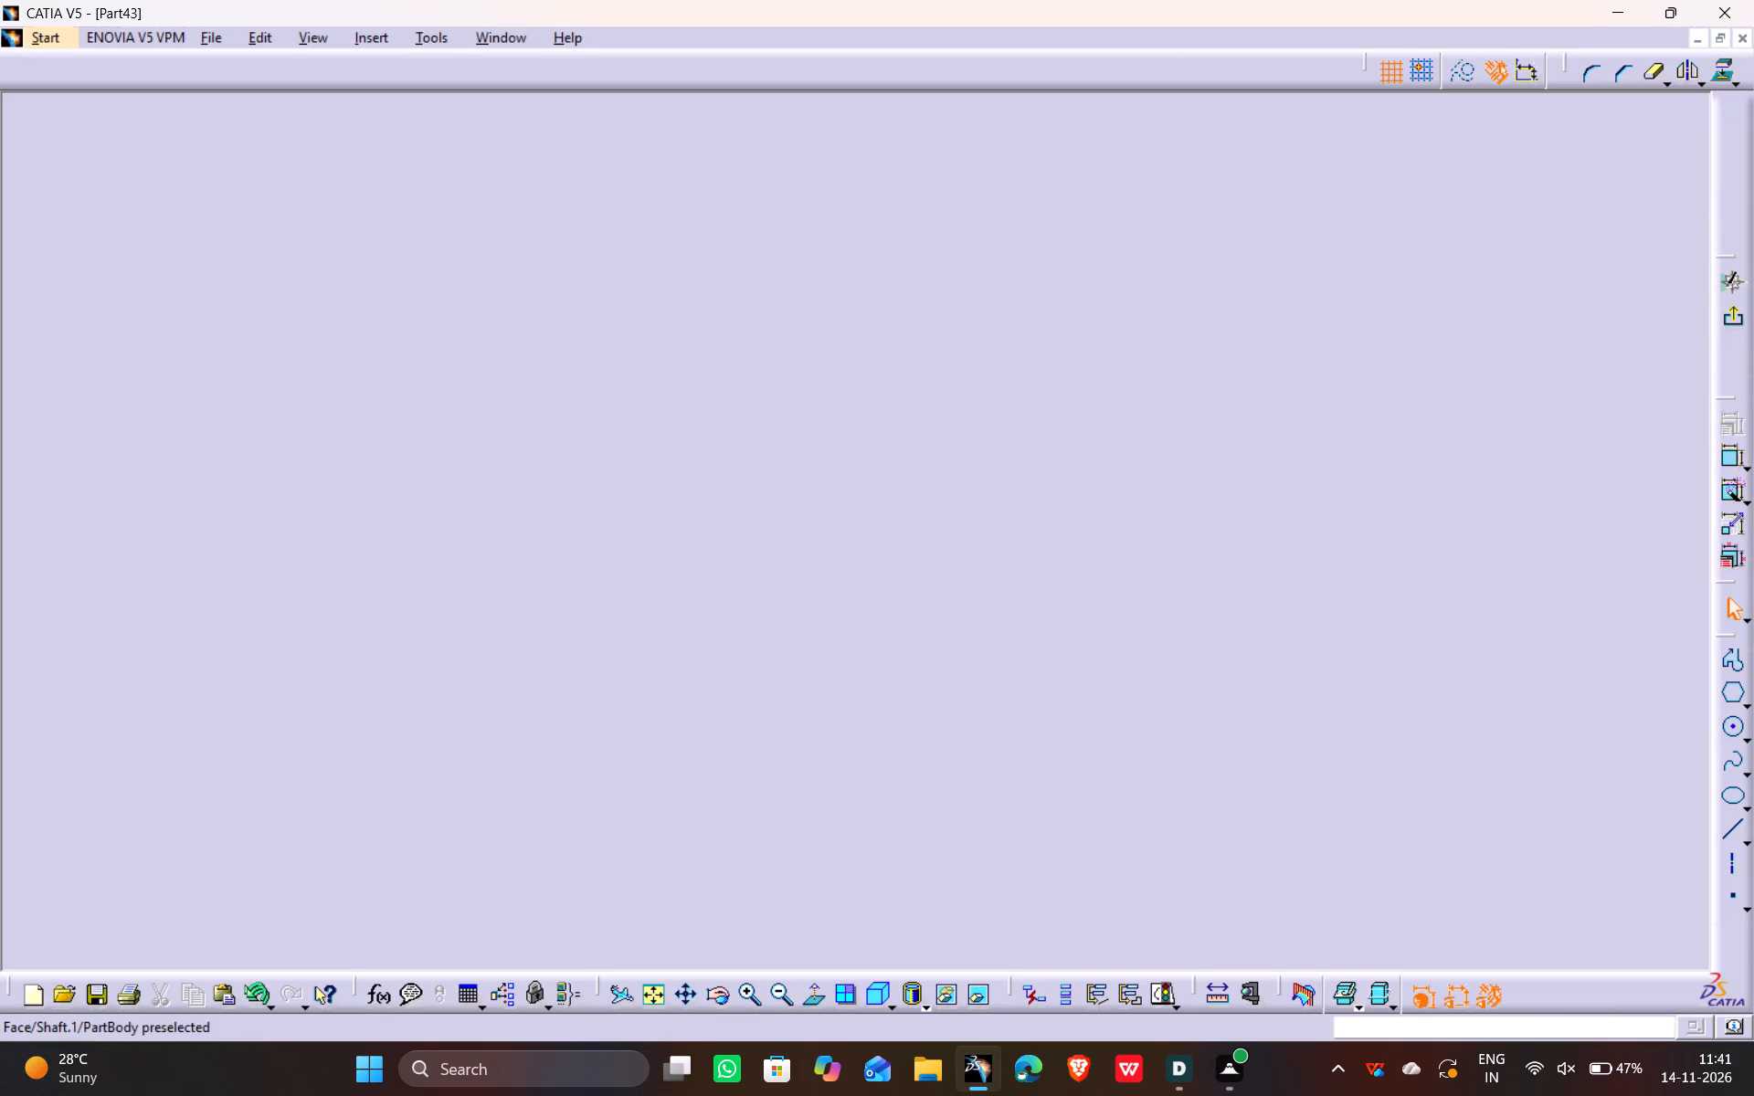
Sketch a circle centred on the origin, enclosing the boss, and constrain its diameter to 90 mm.
left_click(829, 488)
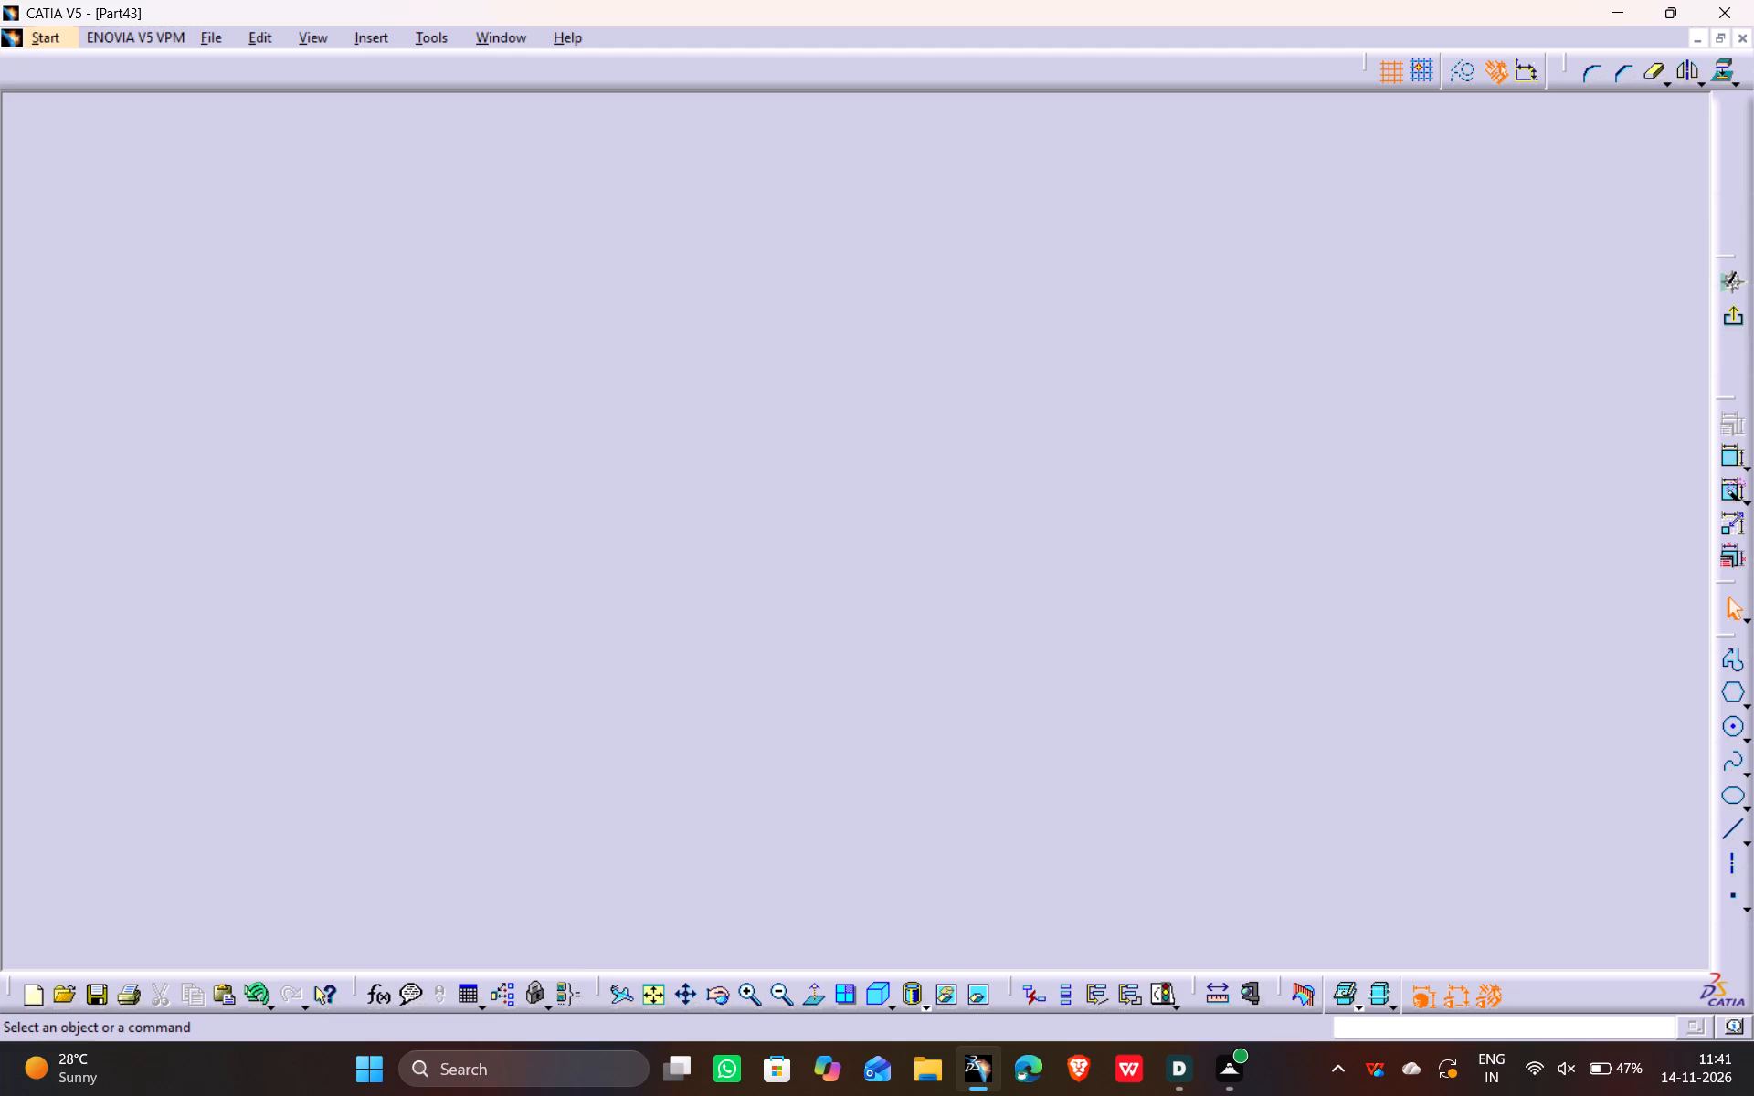
scroll(946, 719, "down", 1)
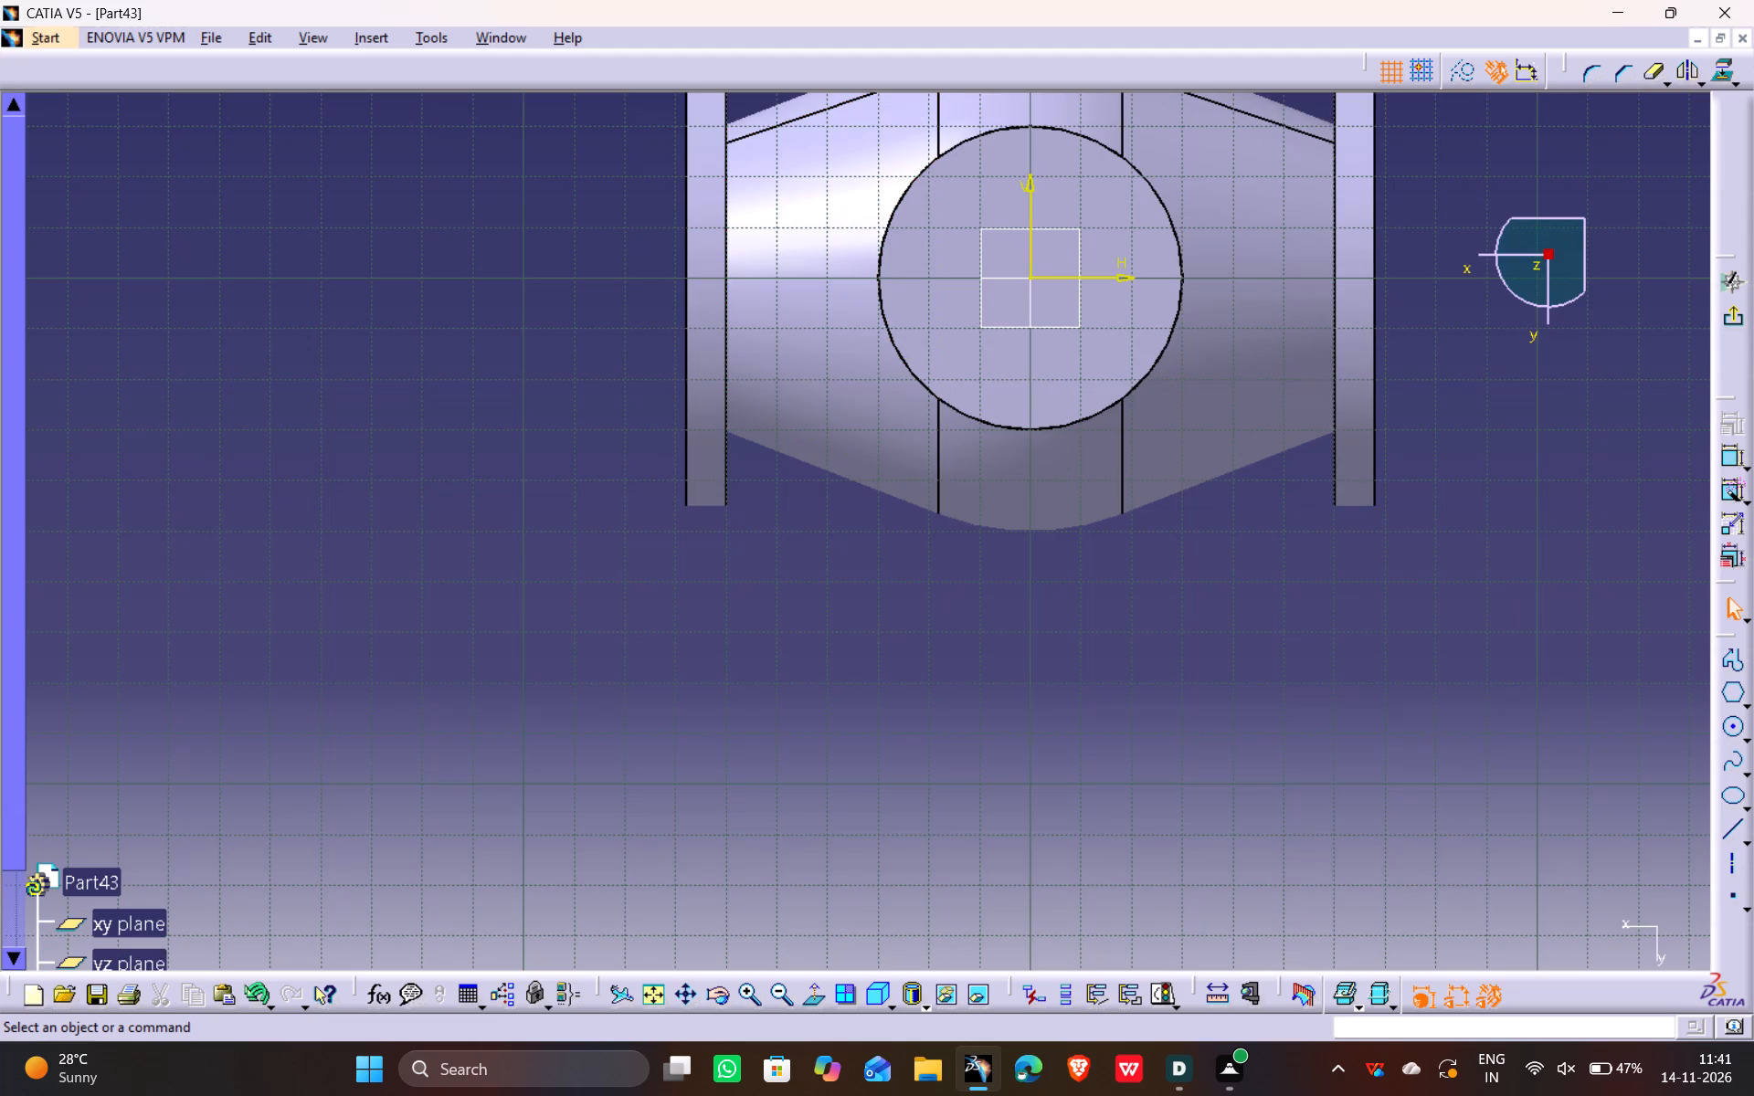
middle_click_drag(1041, 391, 906, 655)
left_click(1729, 727)
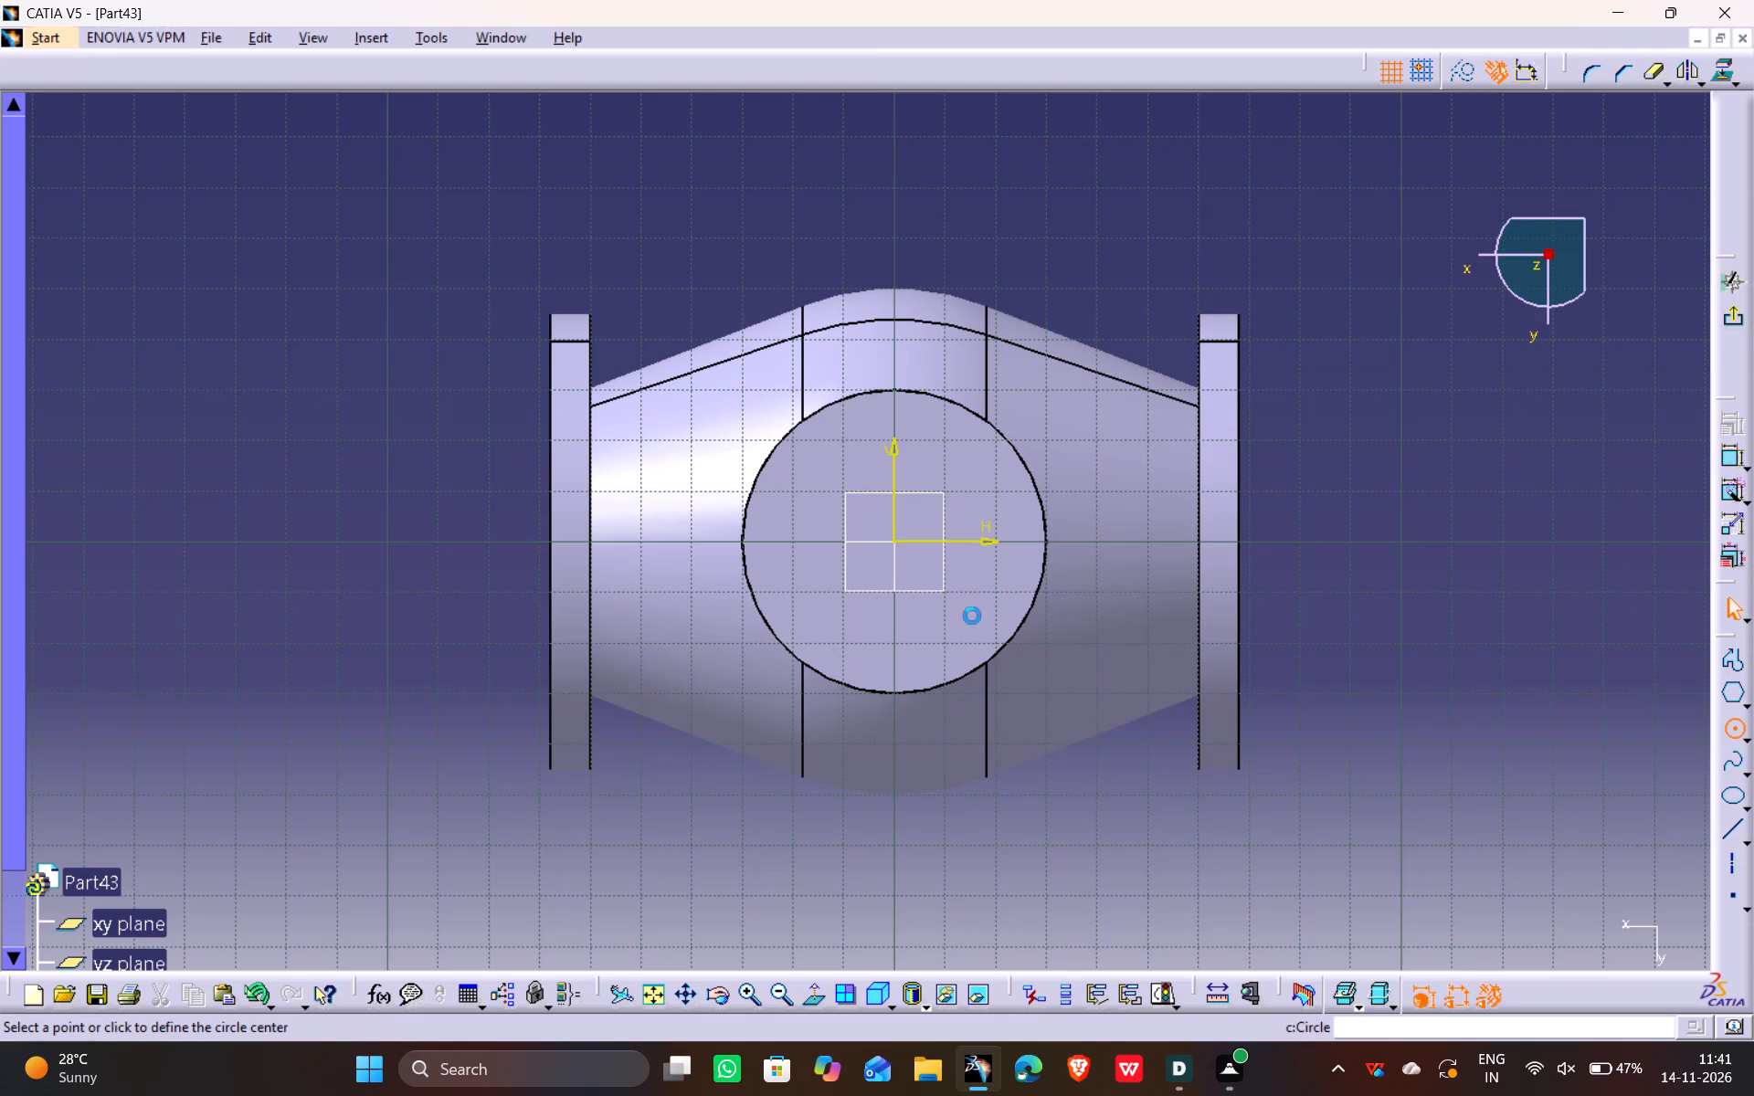
left_click(893, 543)
left_click(954, 792)
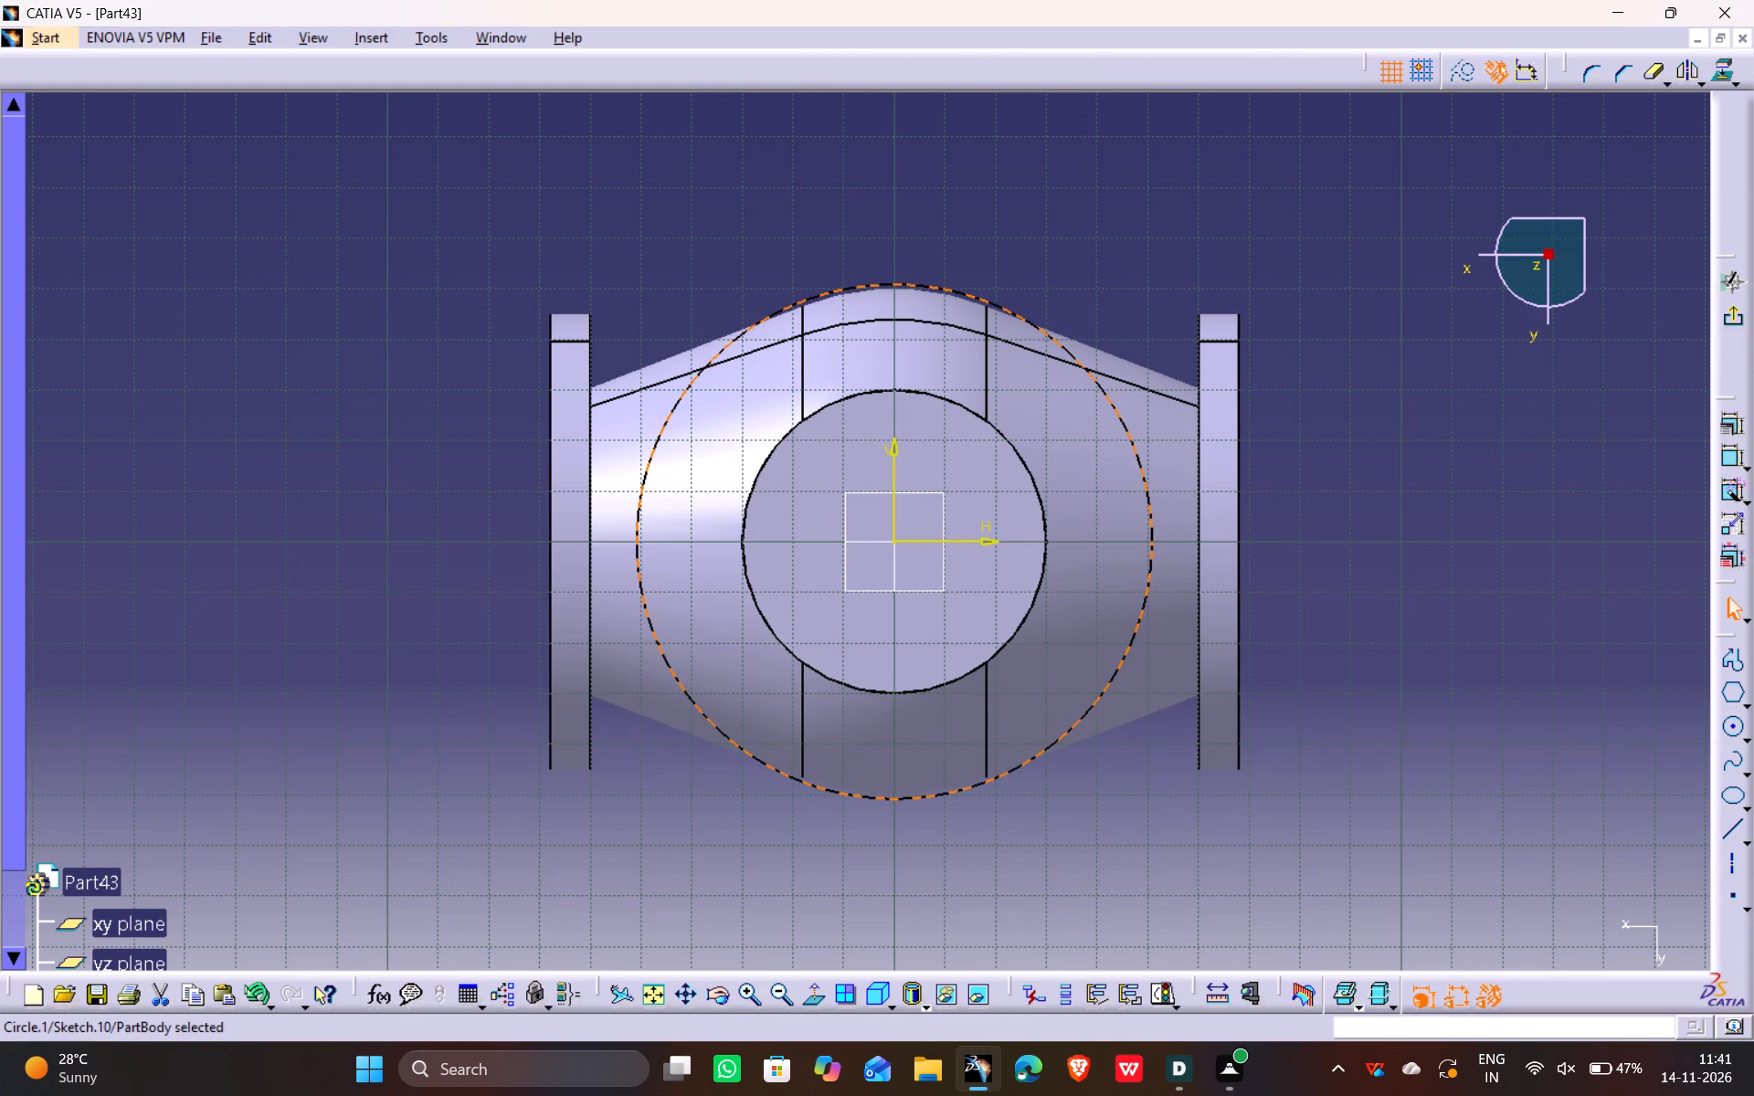
left_click(1733, 461)
left_click(1086, 184)
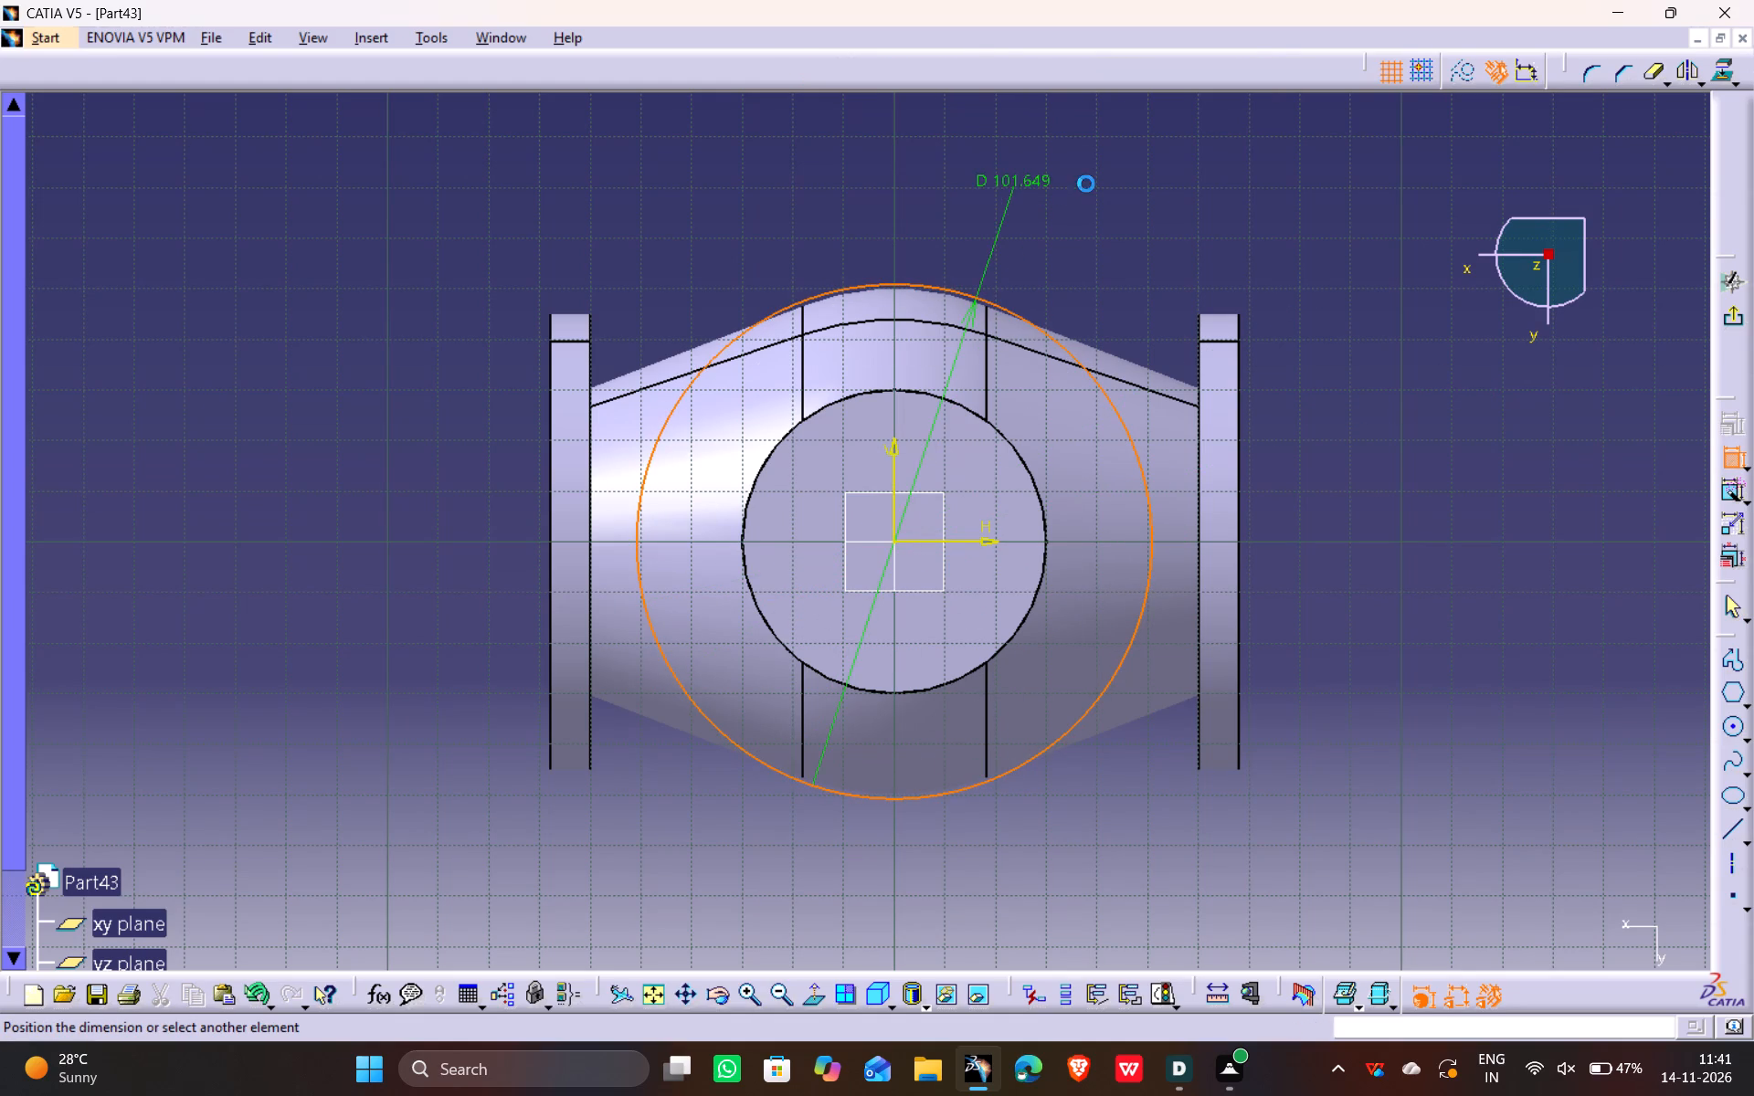
double_click(1072, 177)
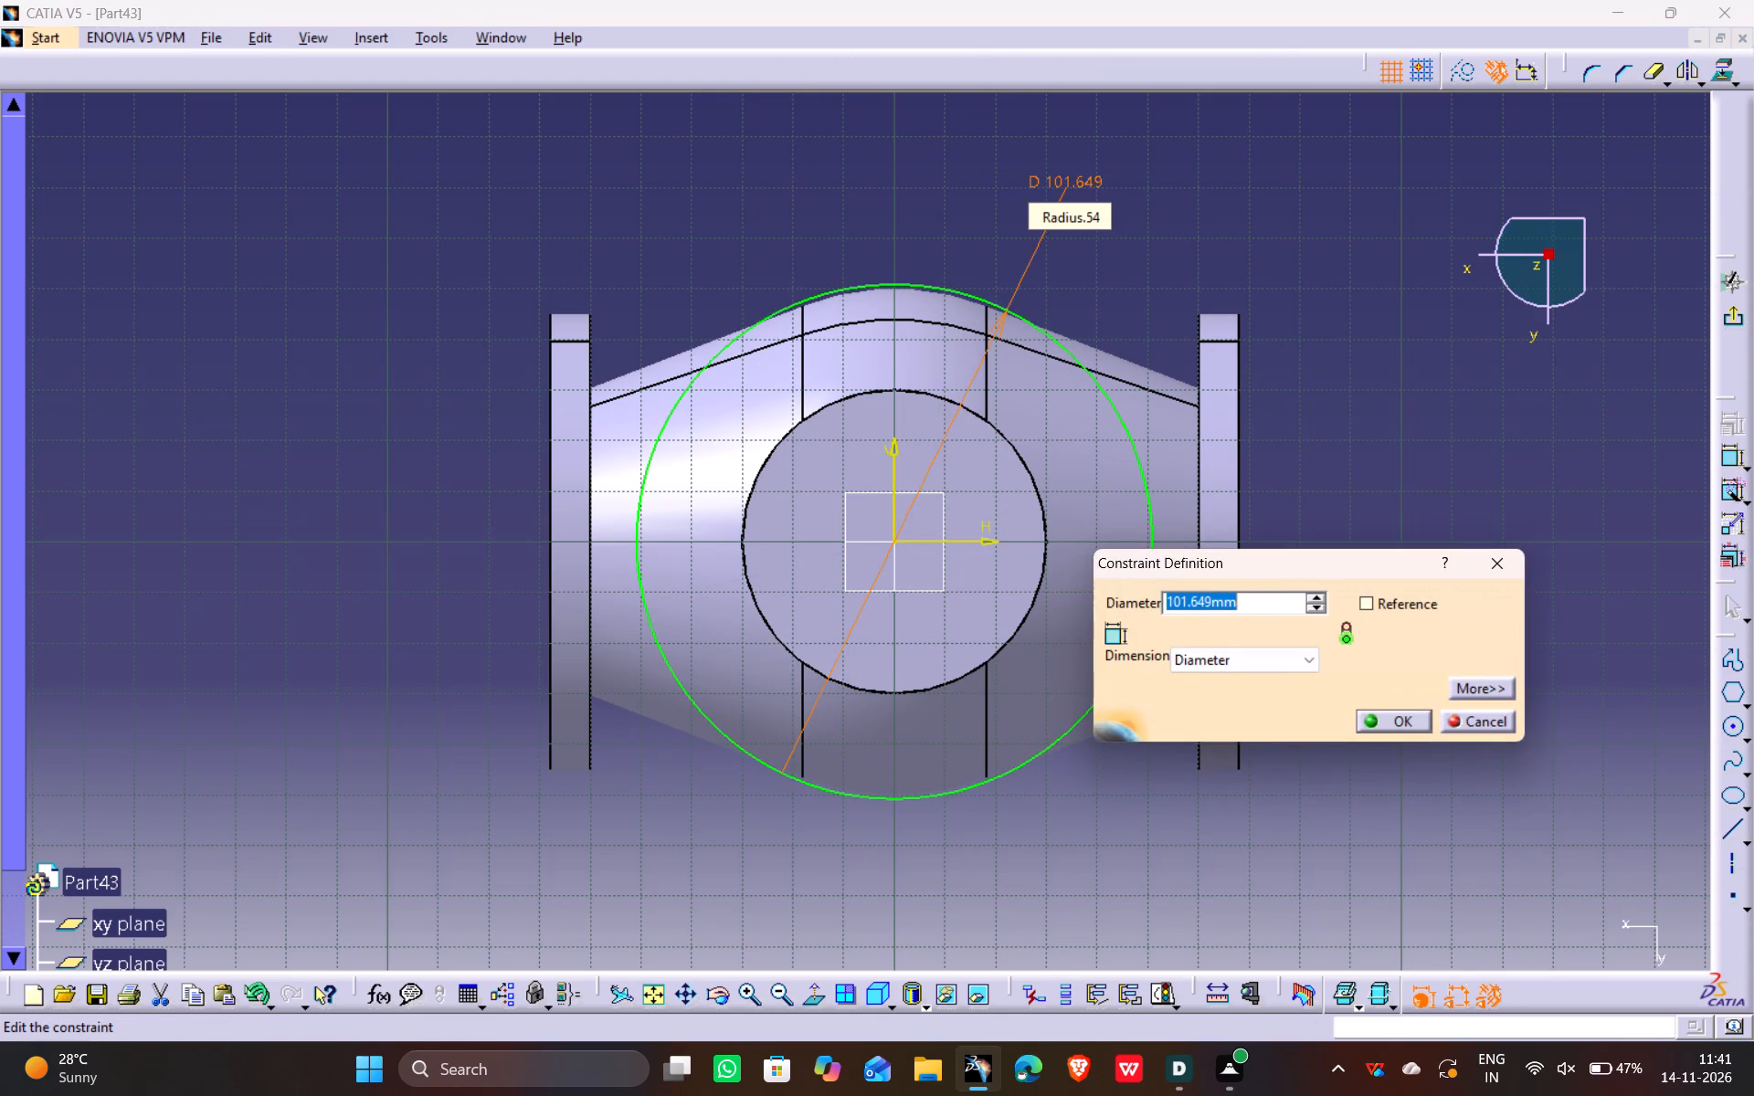
type("90")
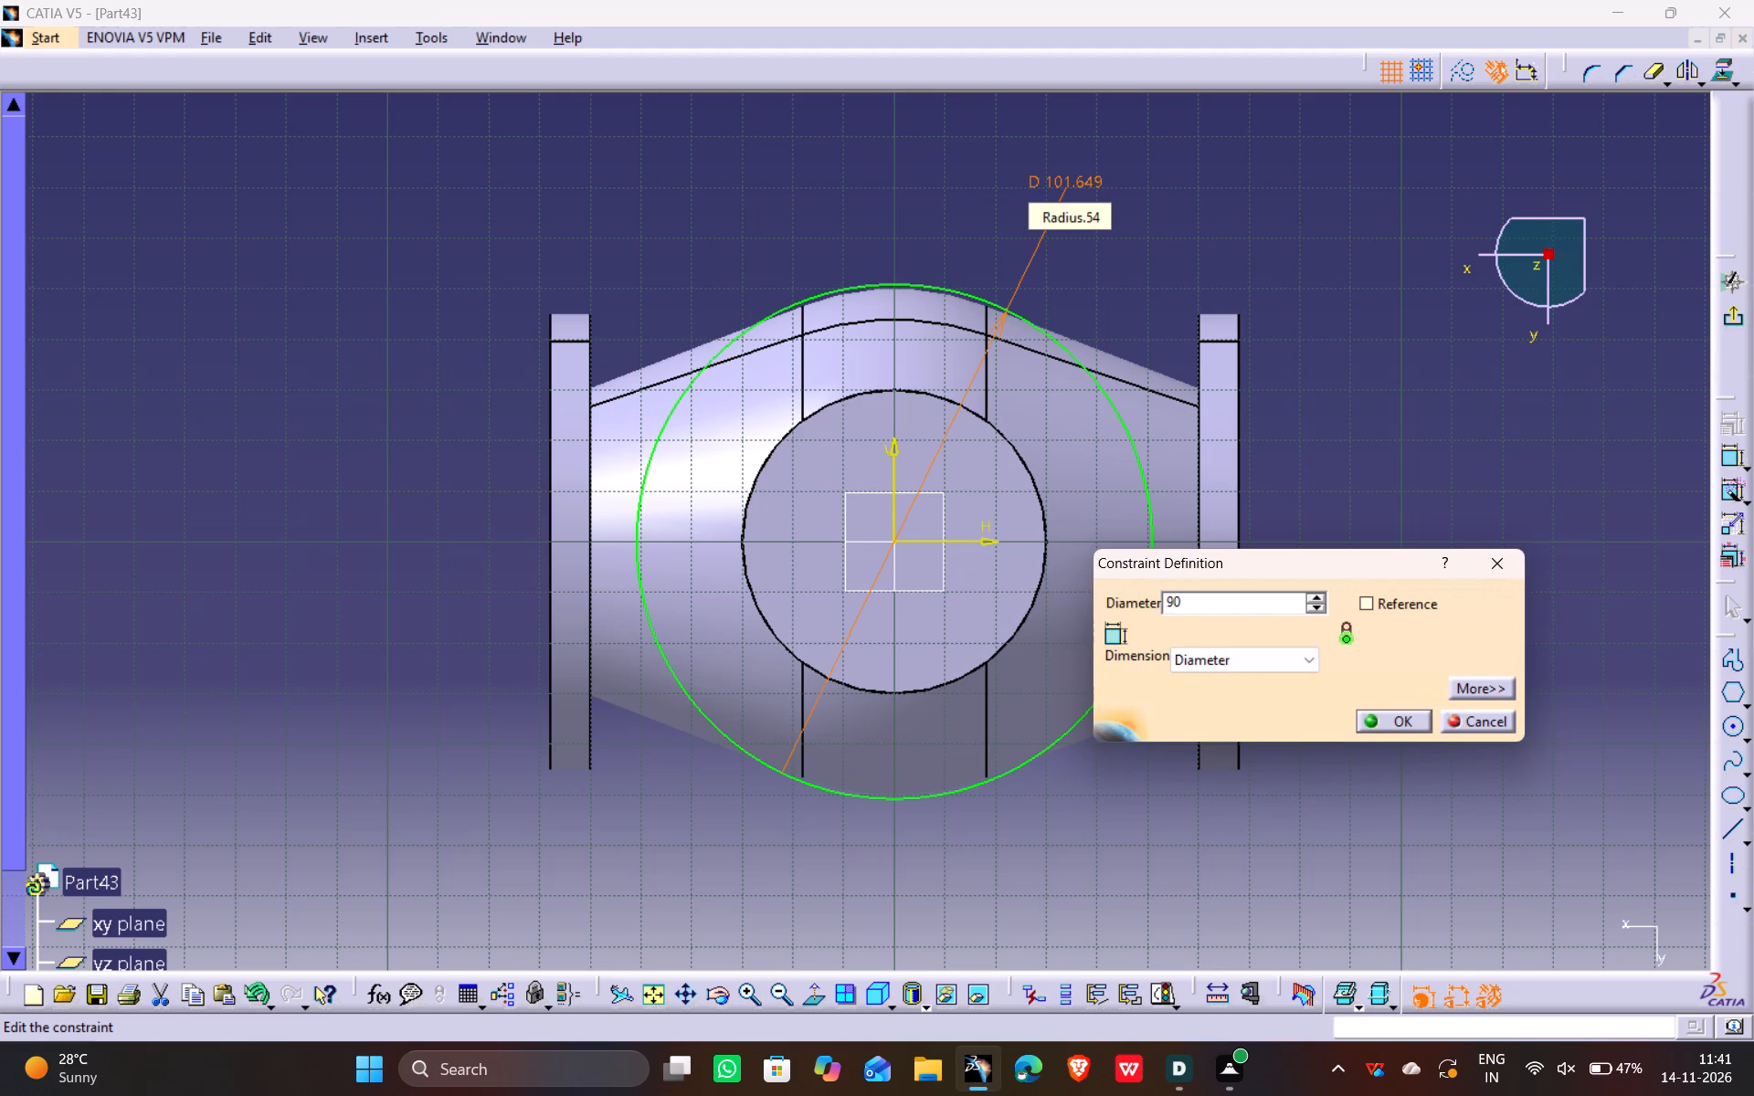
key("Return")
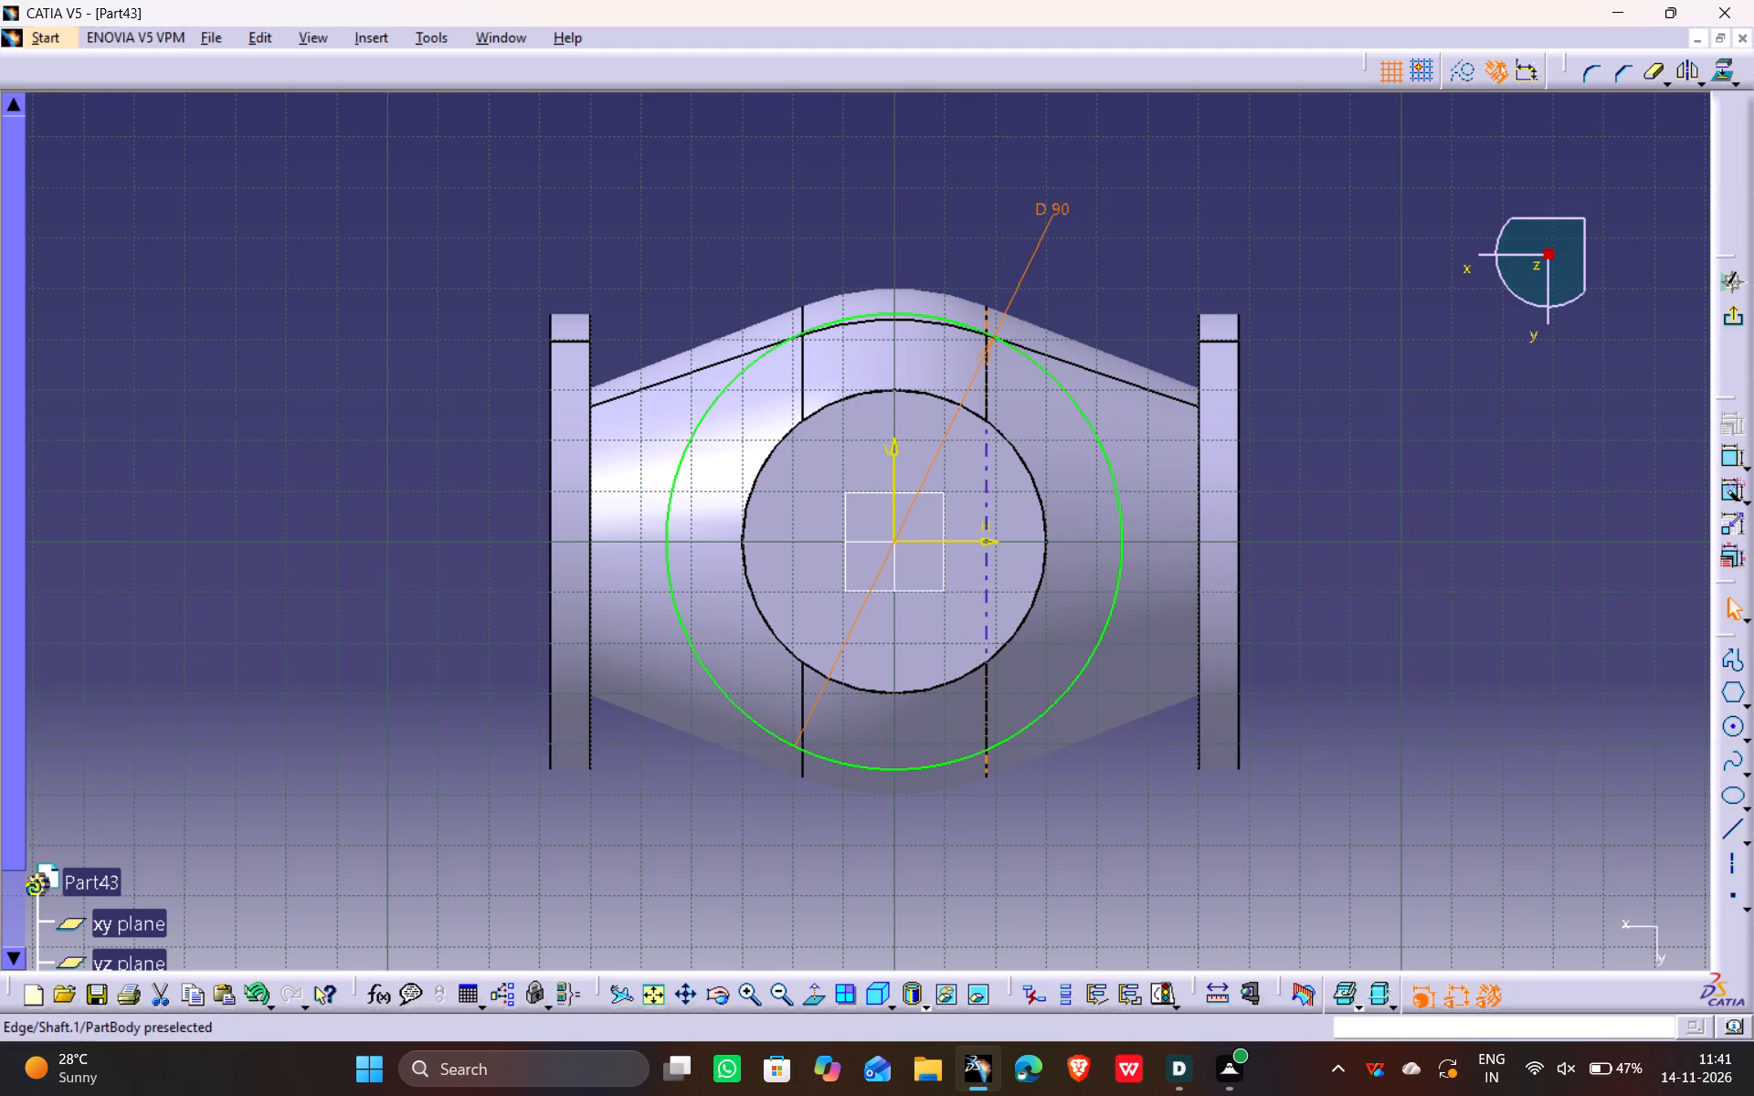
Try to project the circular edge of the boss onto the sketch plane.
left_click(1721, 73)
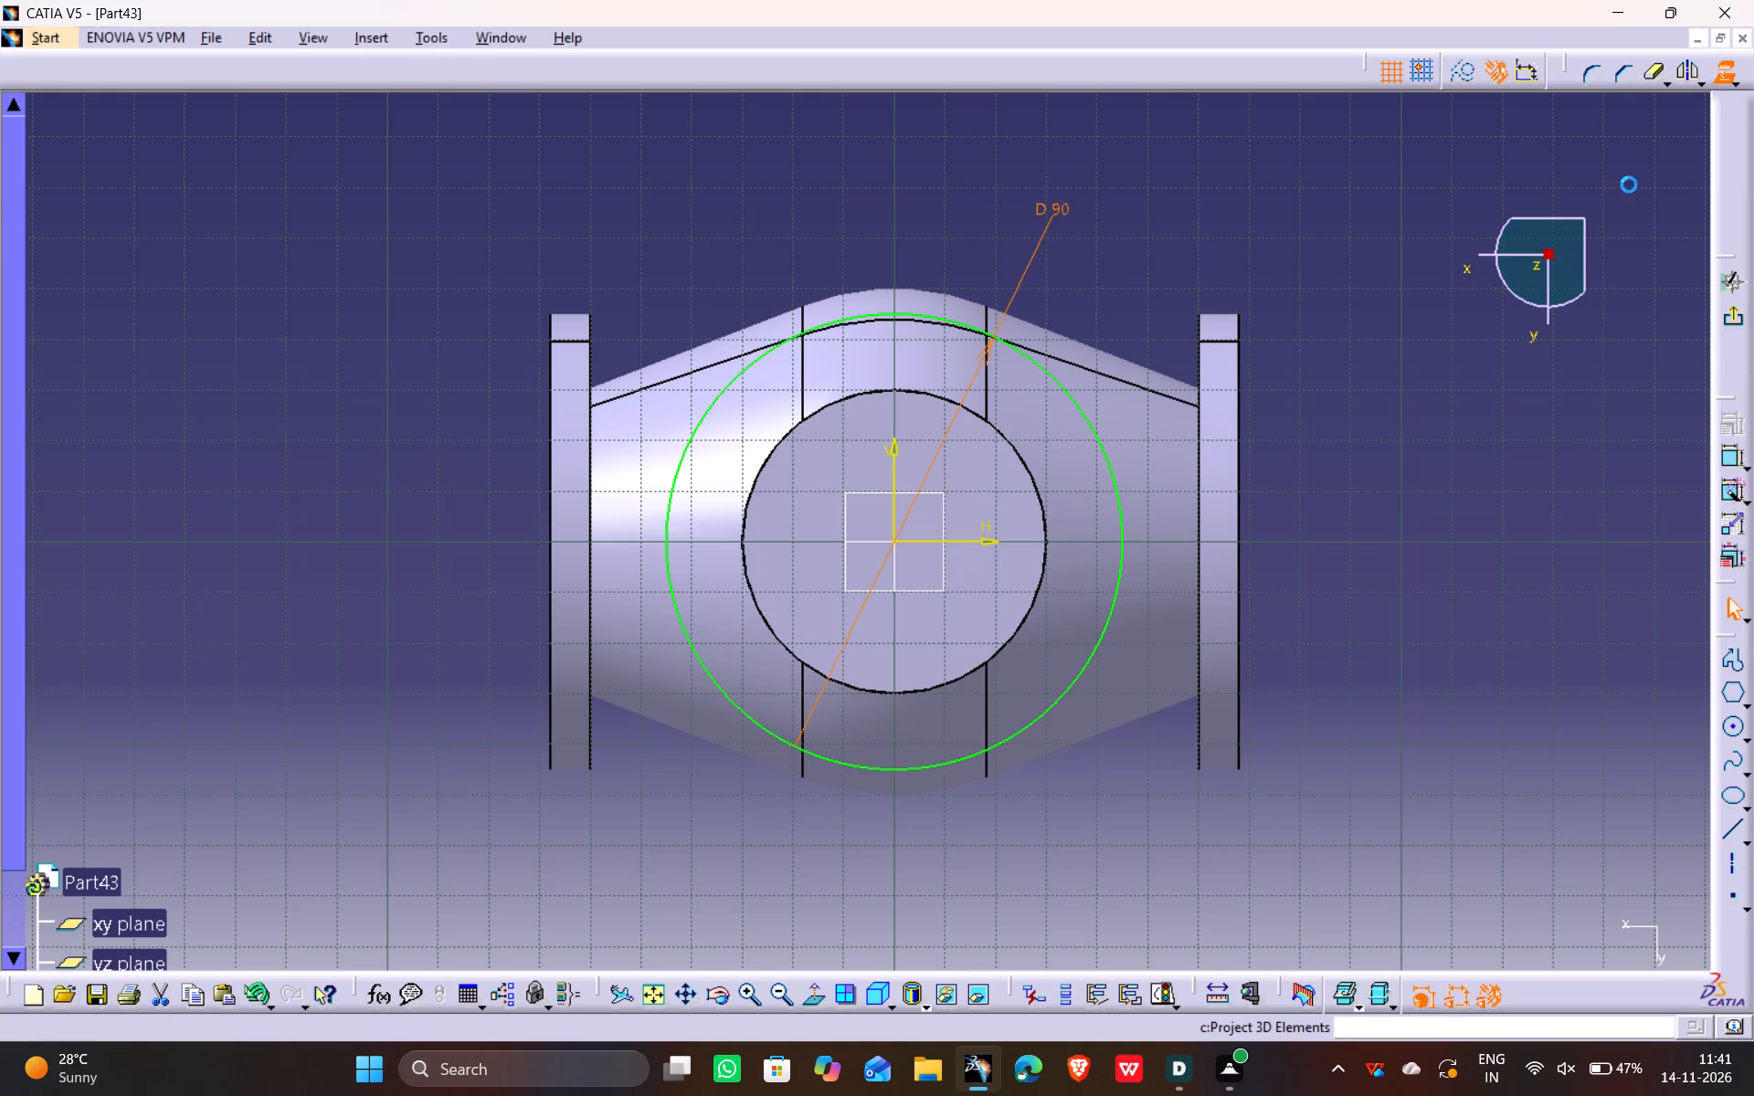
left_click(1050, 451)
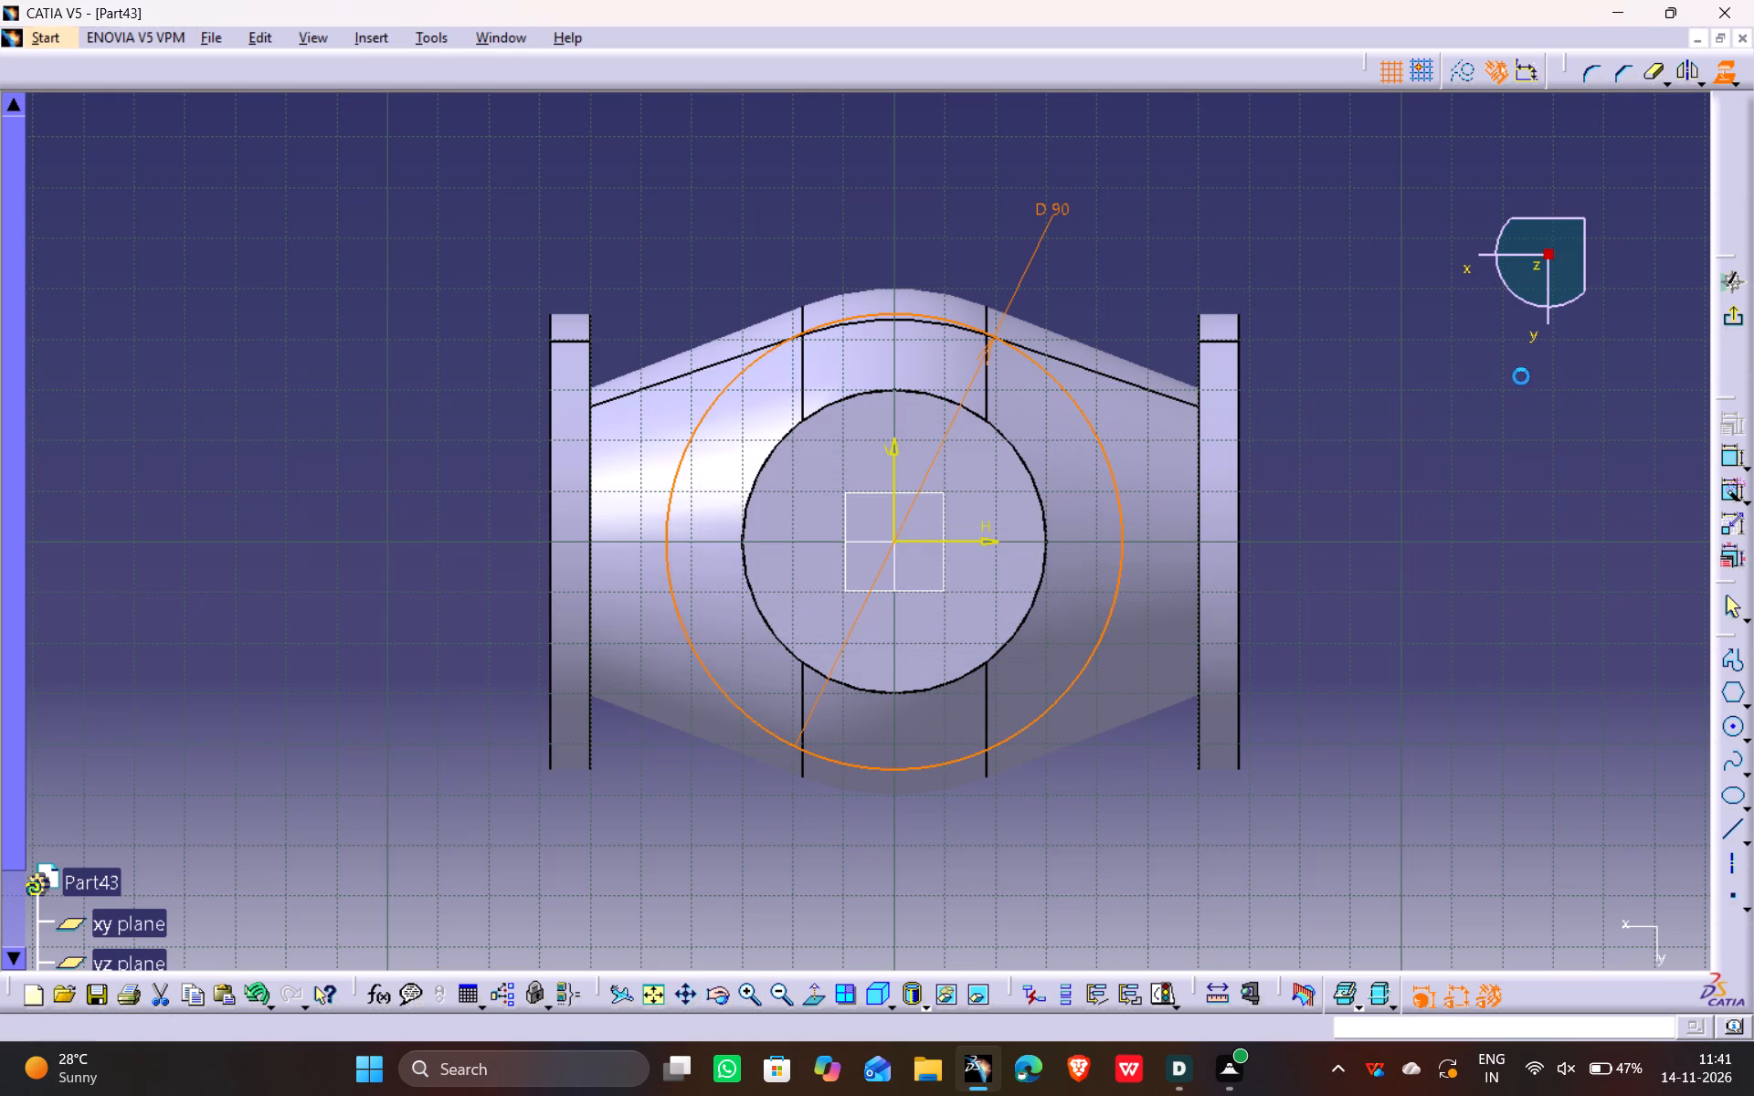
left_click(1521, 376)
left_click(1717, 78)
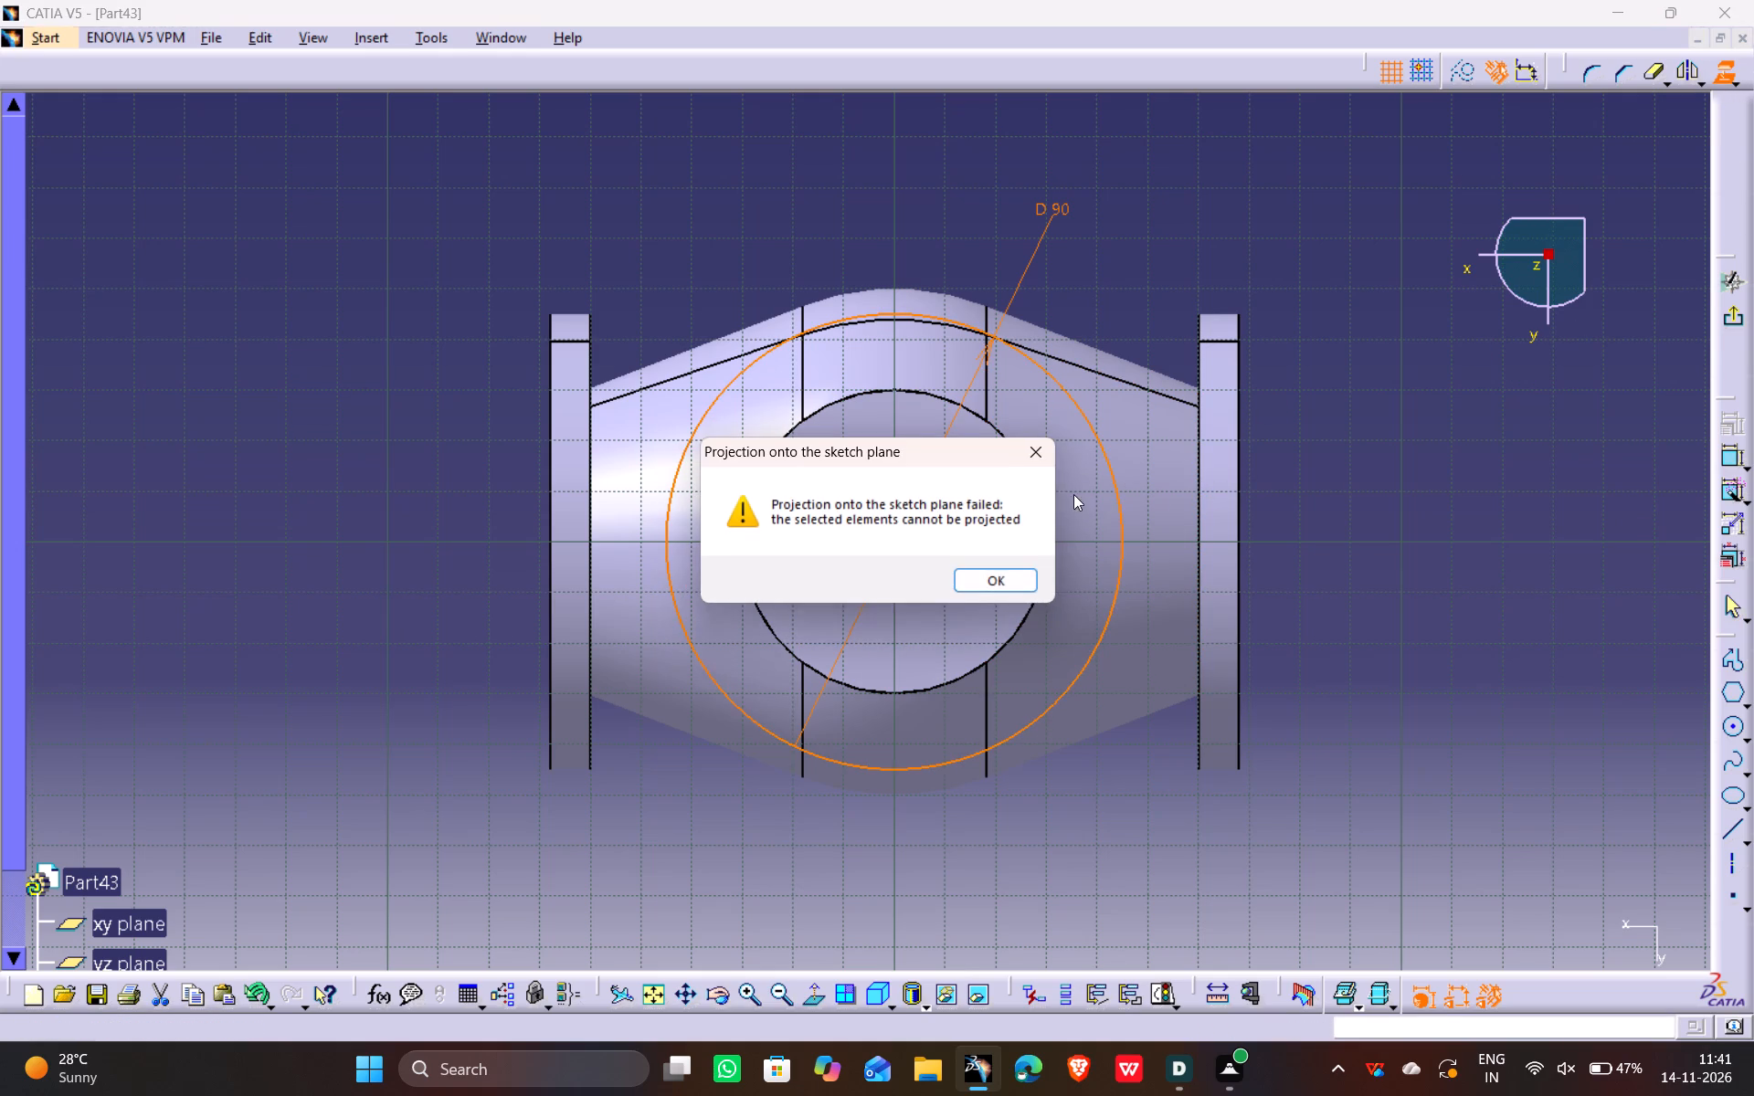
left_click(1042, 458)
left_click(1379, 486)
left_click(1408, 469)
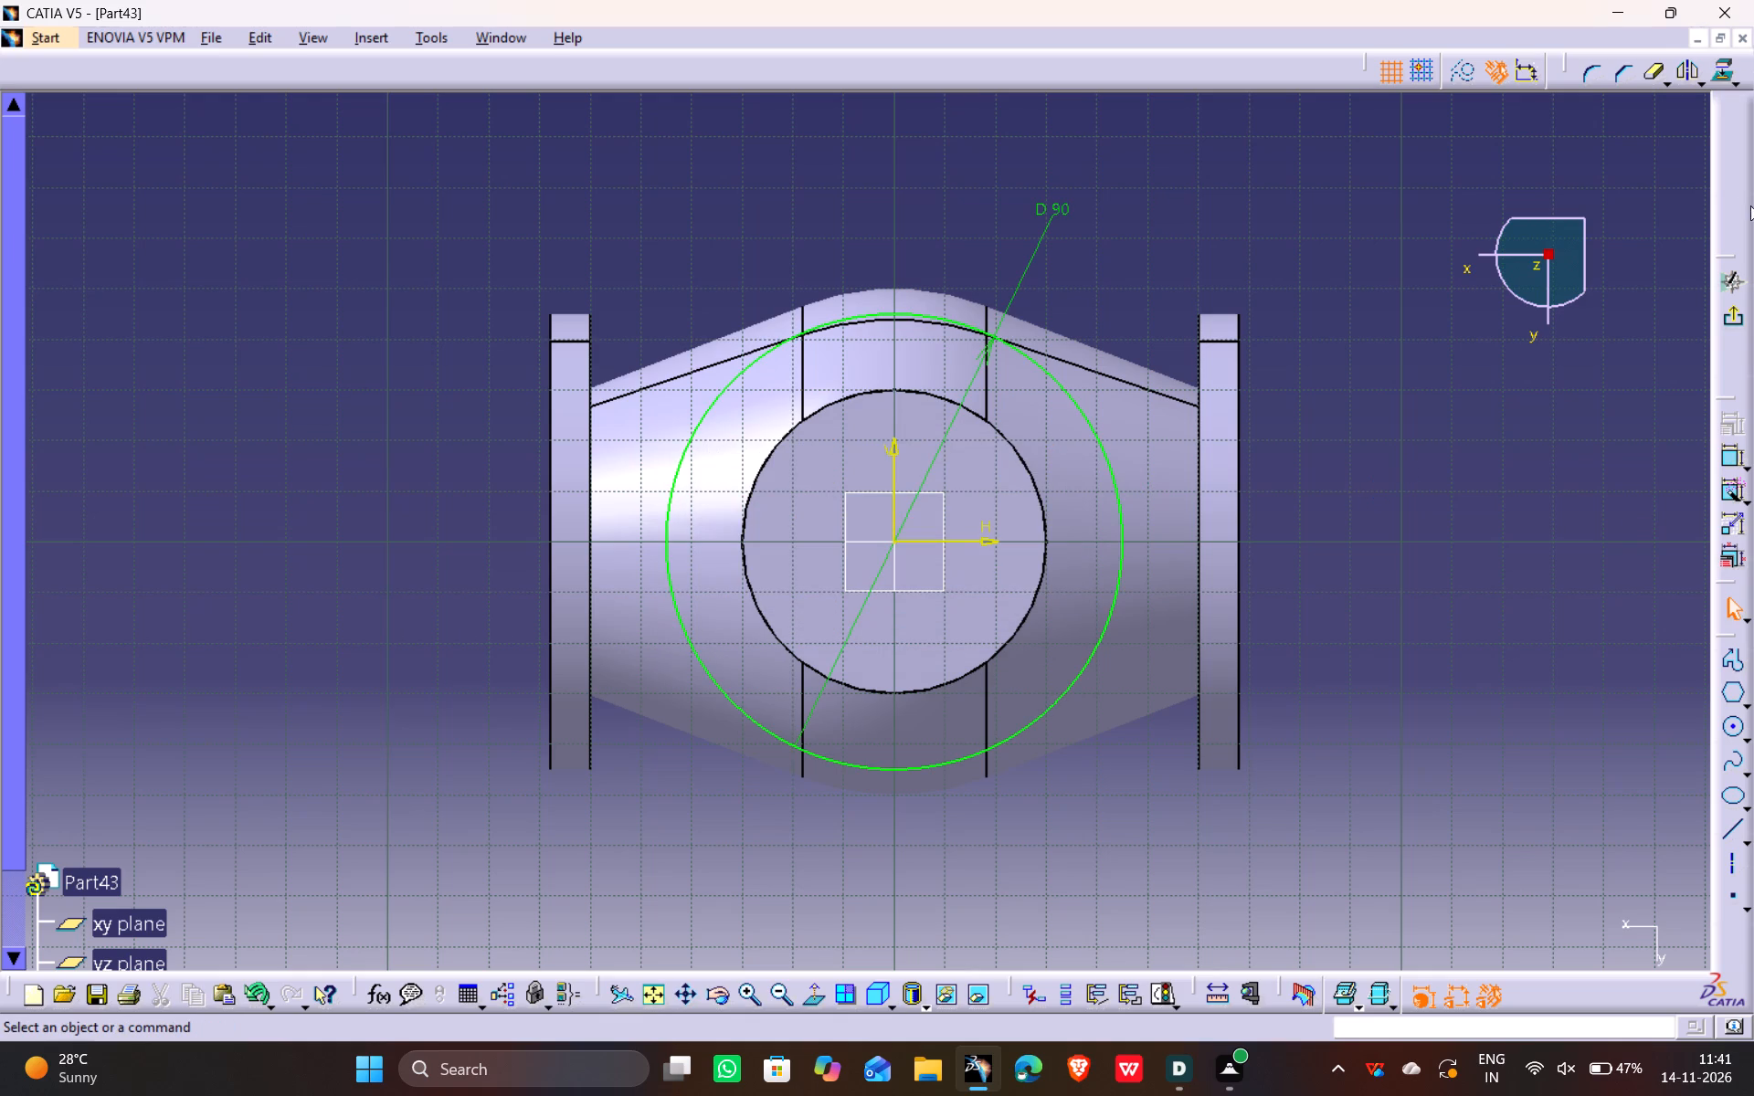
Project the circular outline of the 60 mm boss into the sketch and exit the sketch.
left_click(1719, 77)
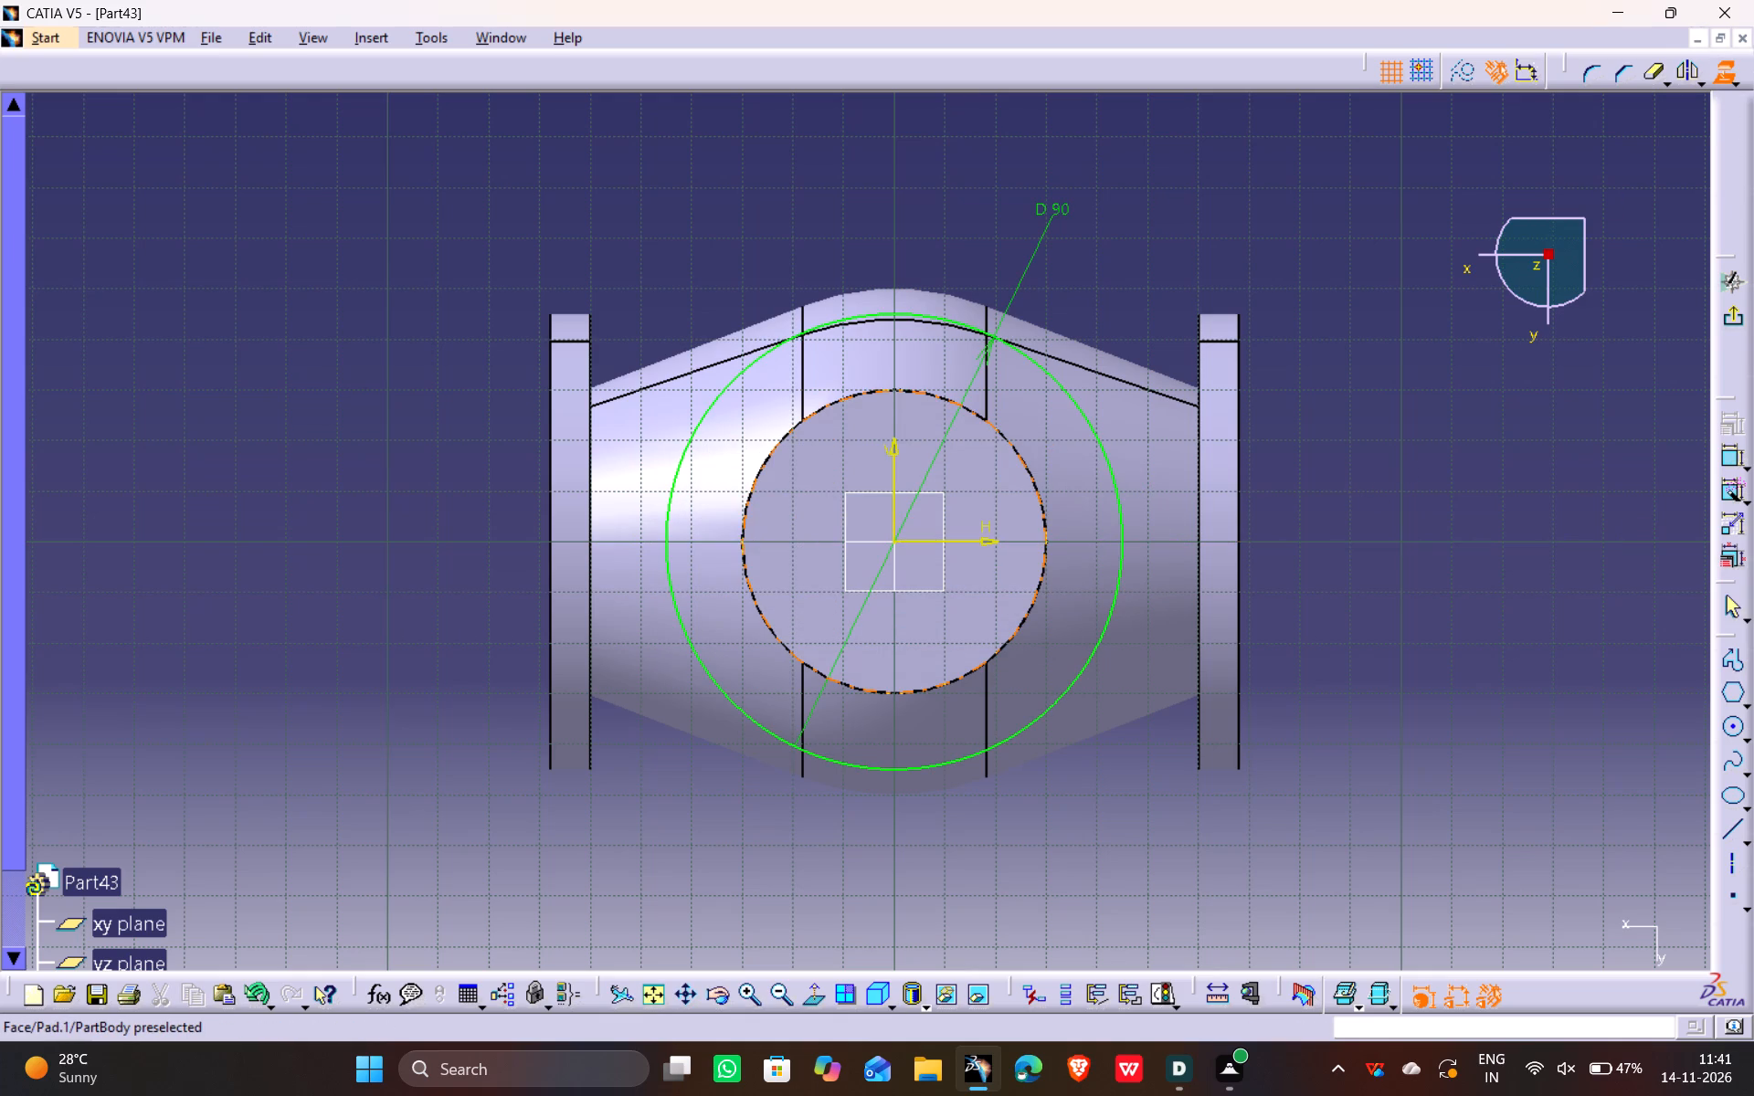
left_click(1033, 478)
left_click(1383, 488)
left_click(1725, 308)
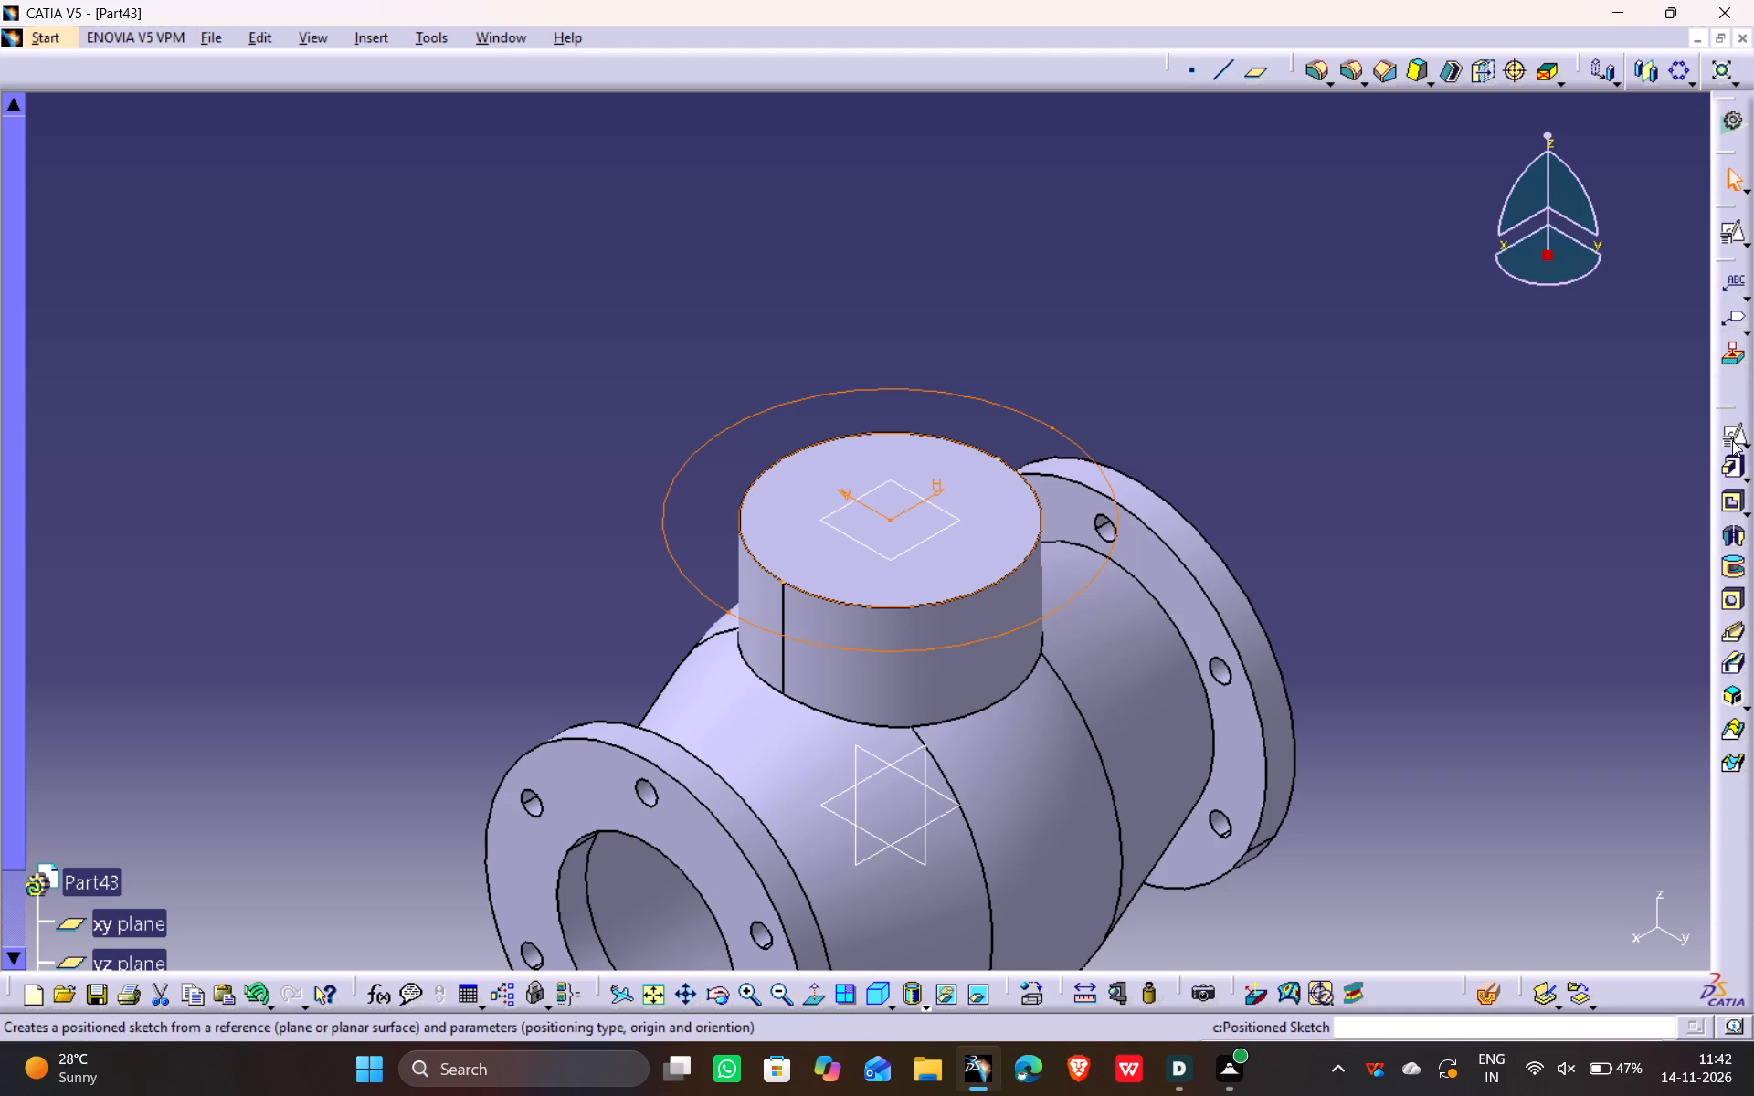
Pad the ring profile around the top of the boss by 8 mm, with the direction reversed towards the body.
left_click(1728, 472)
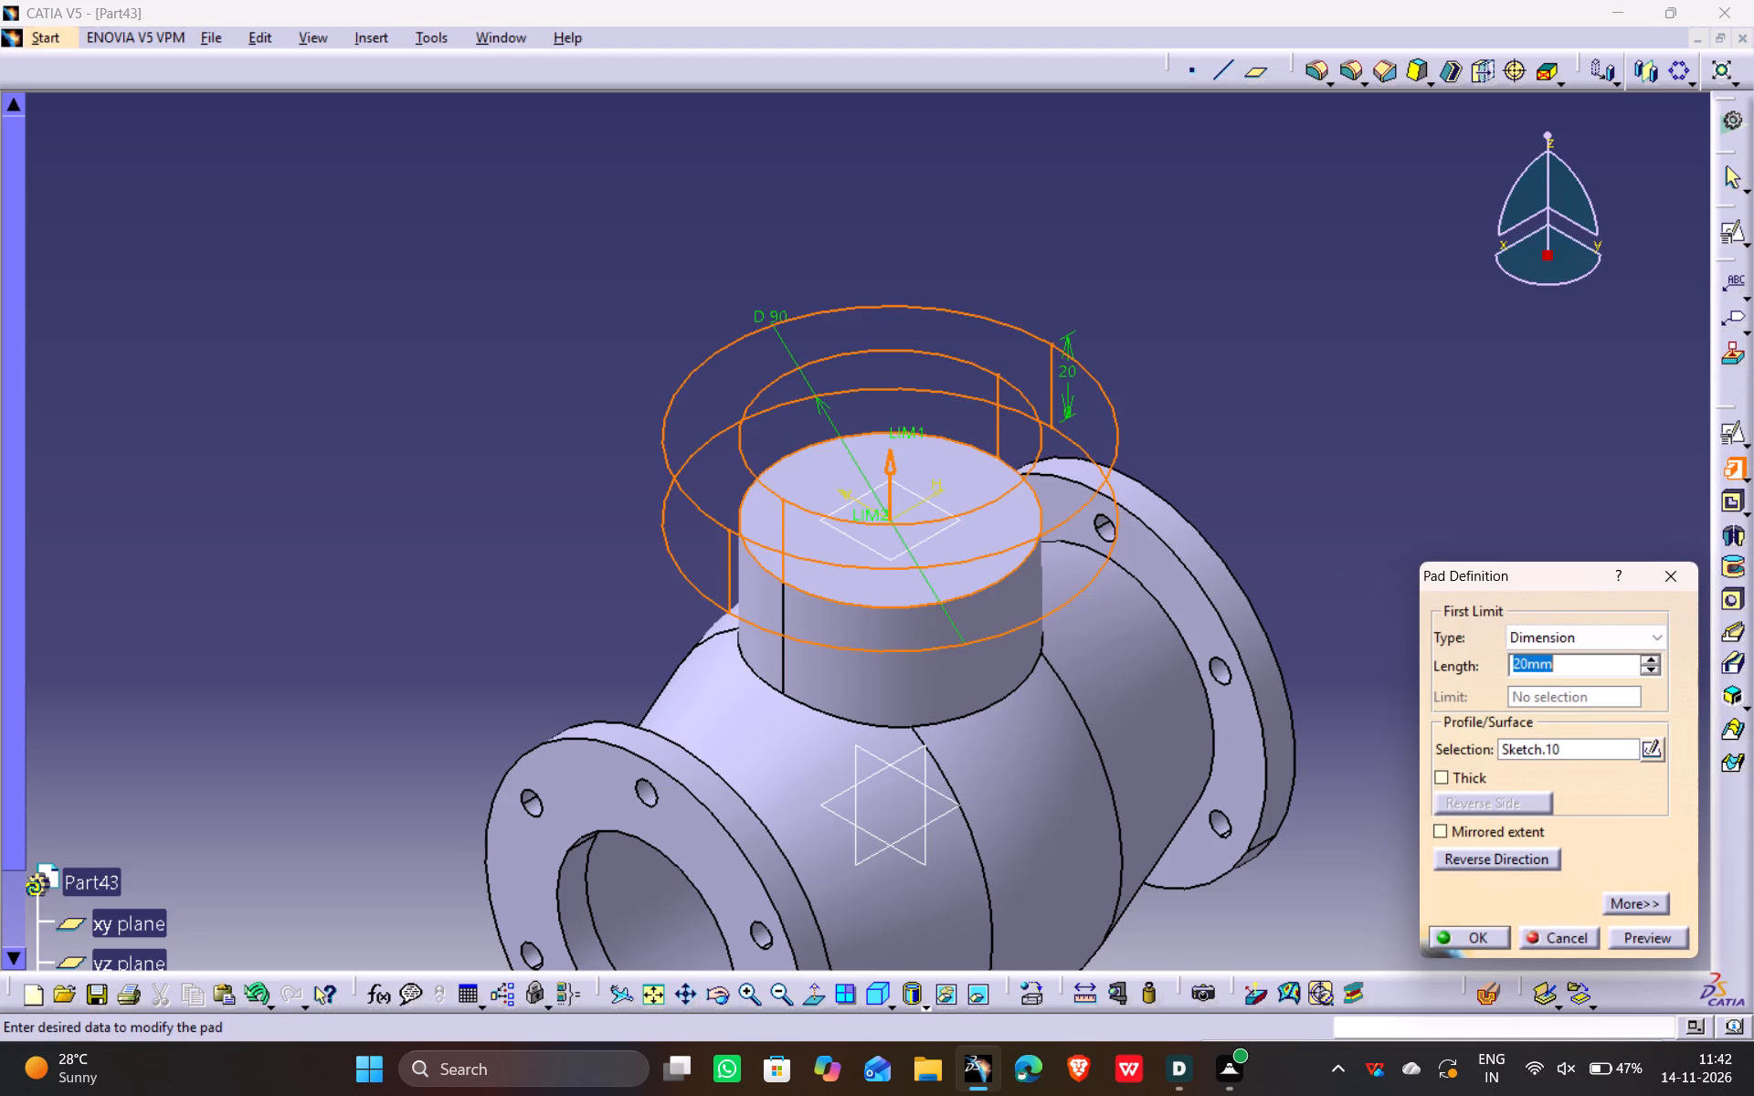
key("8")
left_click(1509, 863)
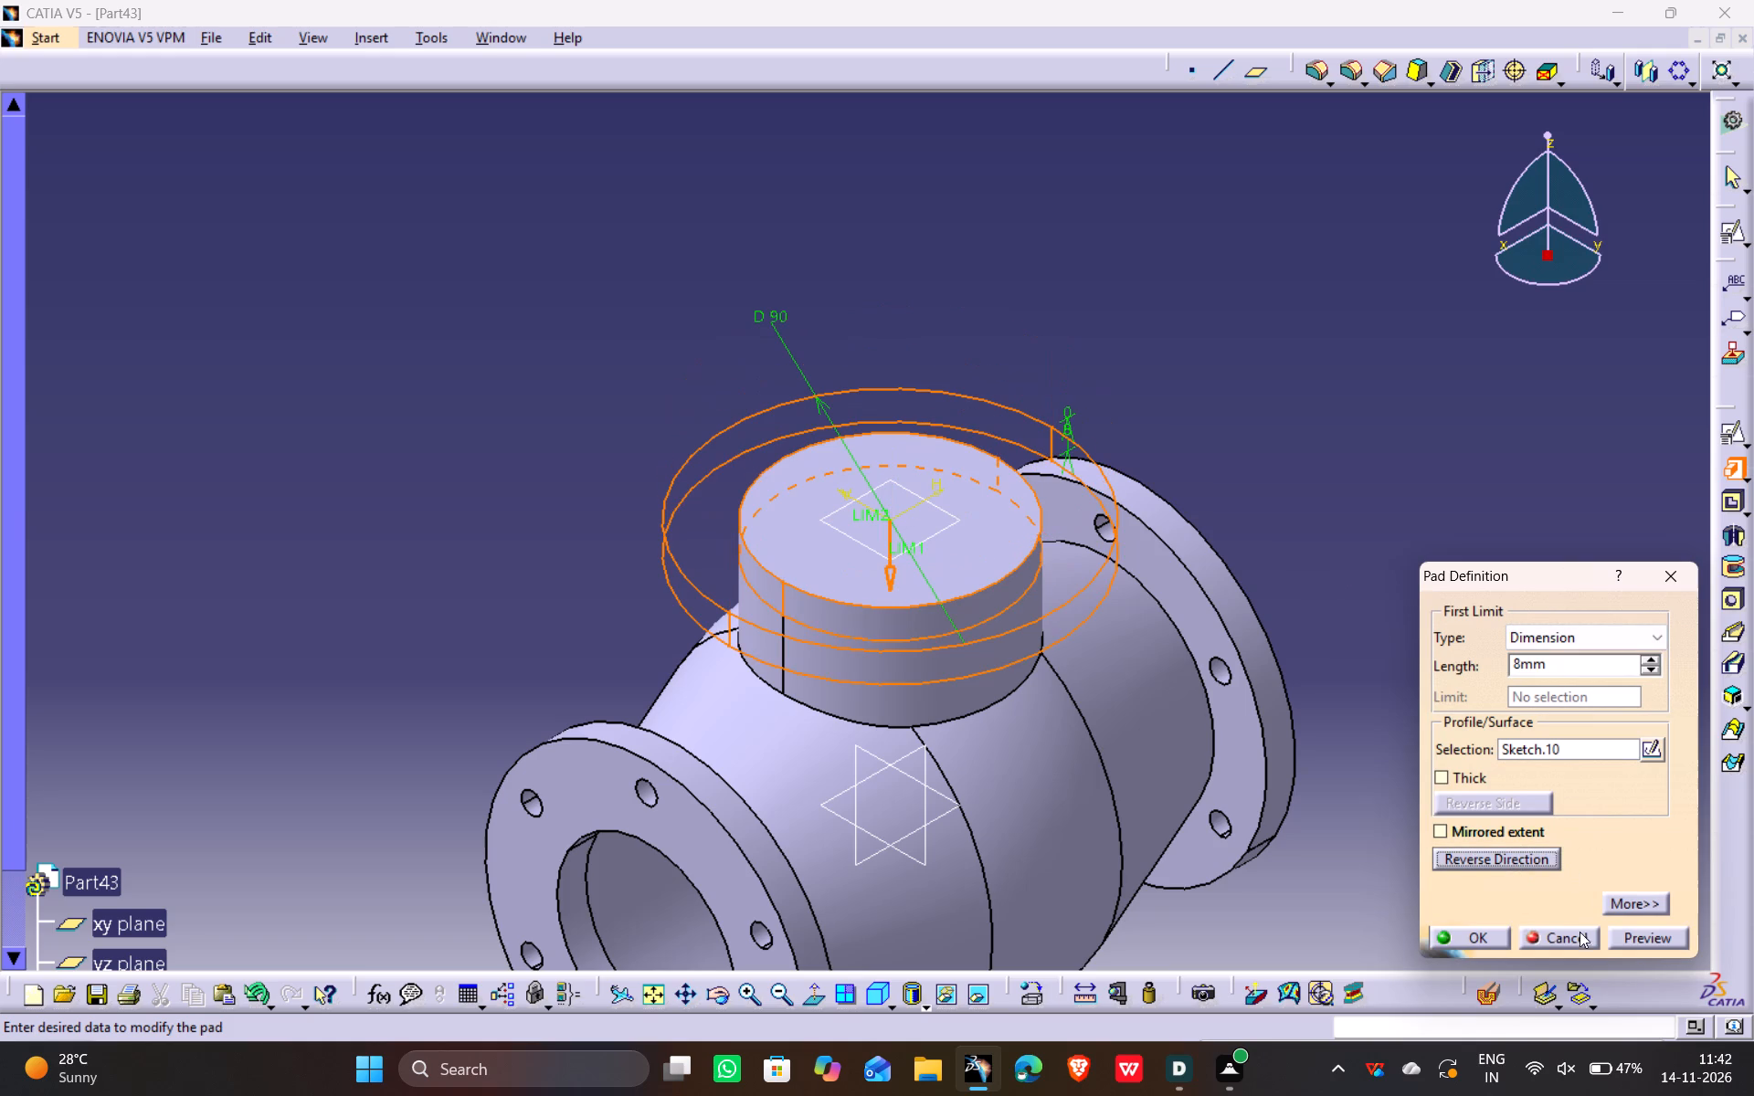
left_click(1622, 934)
scroll(1090, 793, "down", 2)
middle_click_drag(1089, 792, 865, 642)
left_click_drag(1083, 789, 865, 642)
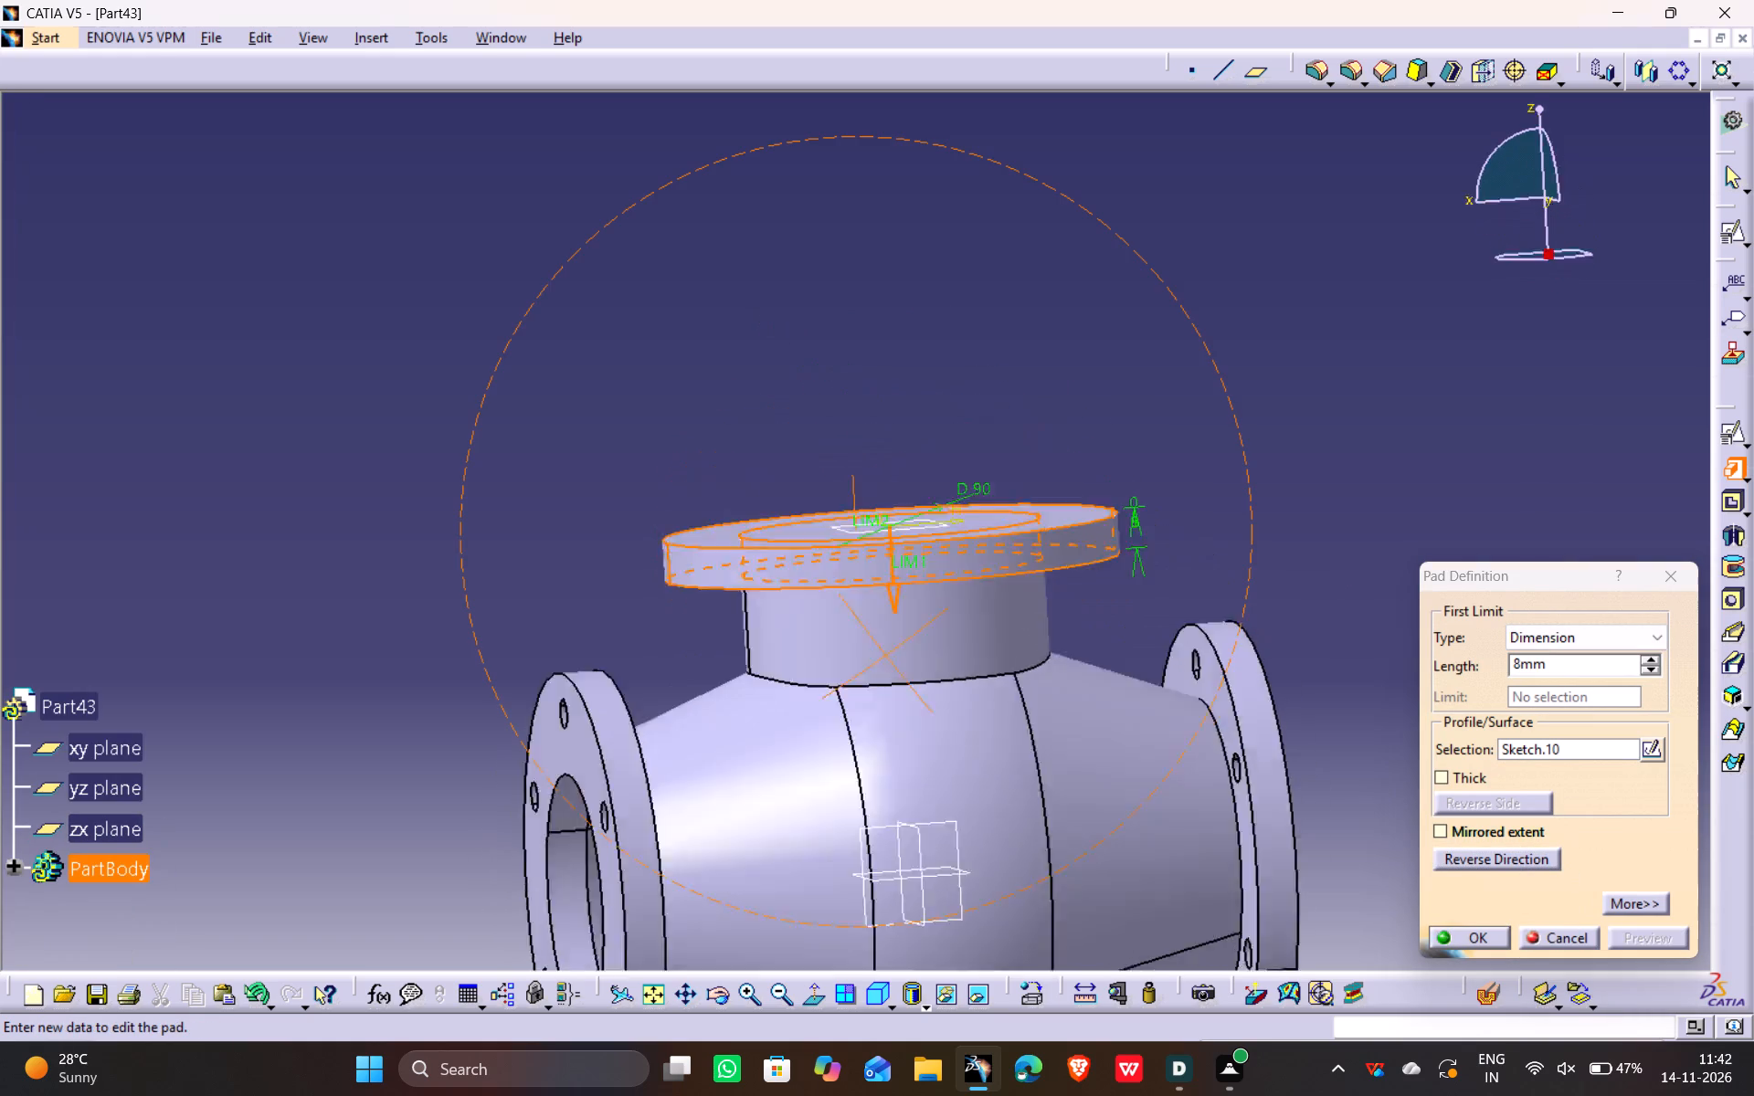
left_click_drag(865, 642, 943, 647)
middle_click_drag(865, 642, 943, 647)
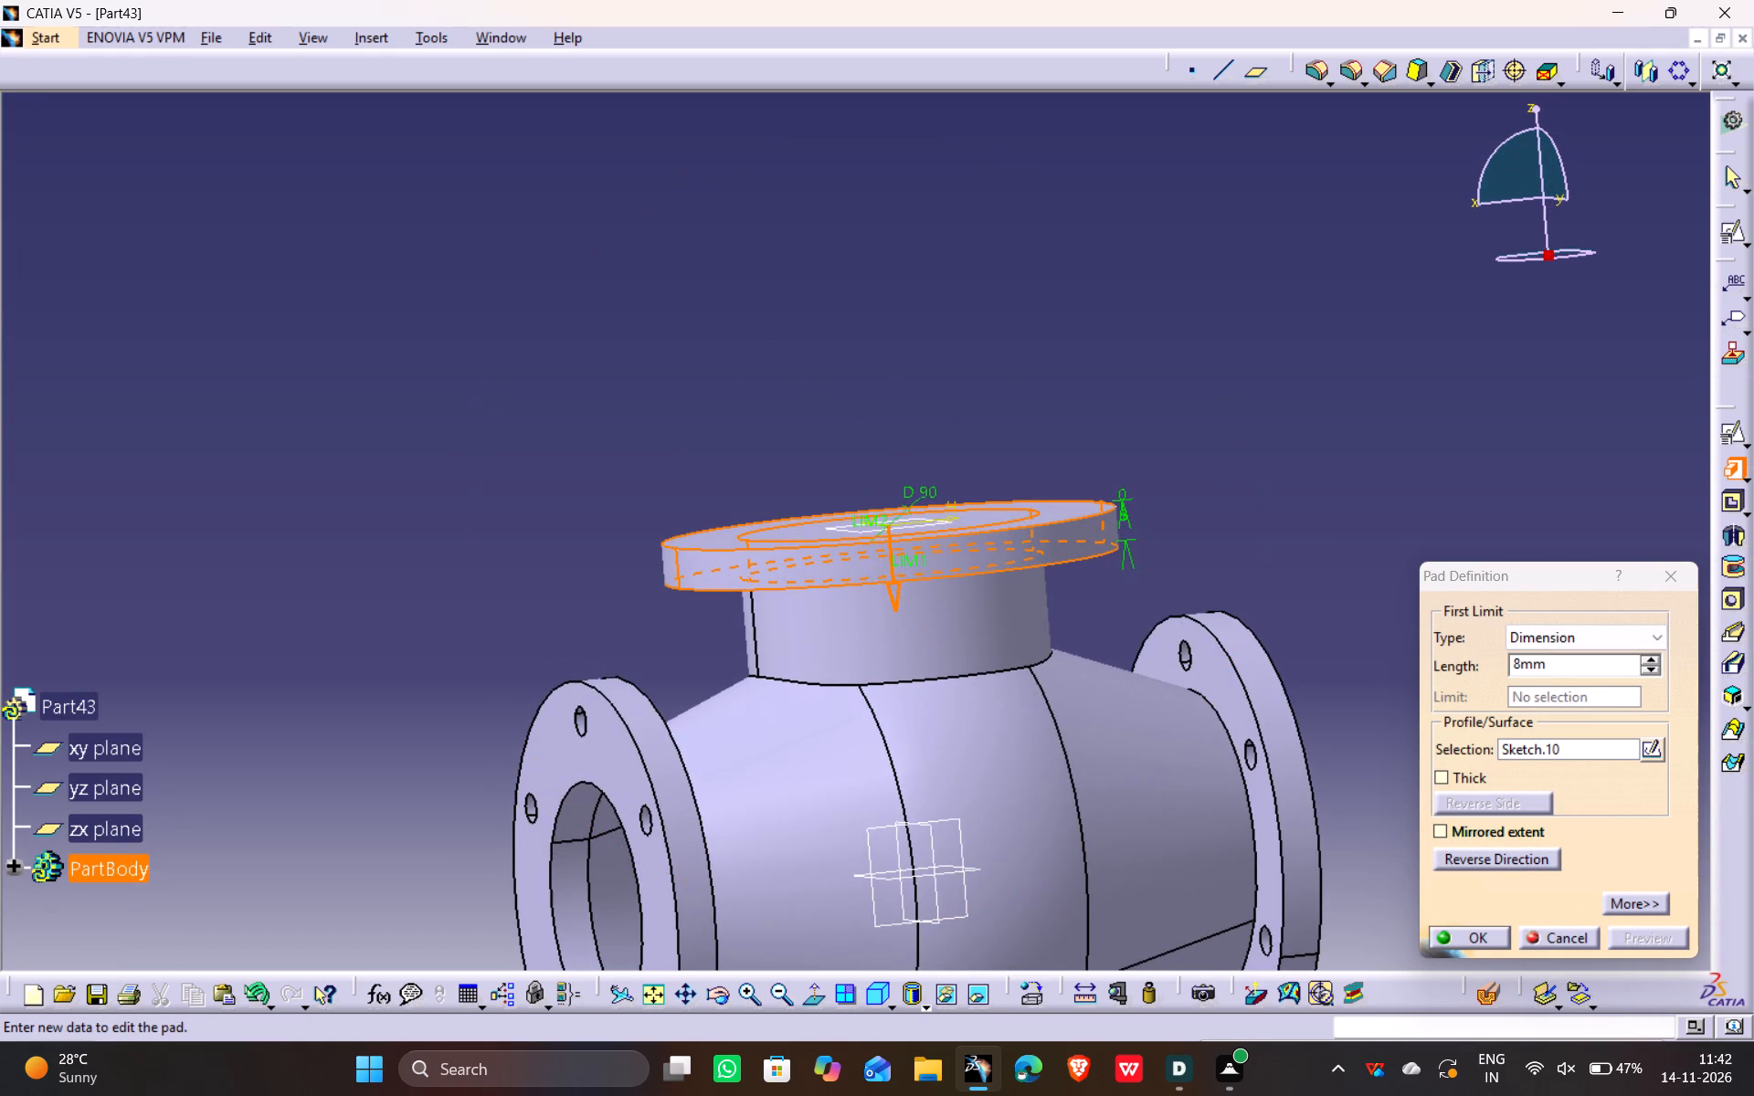
left_click(1488, 941)
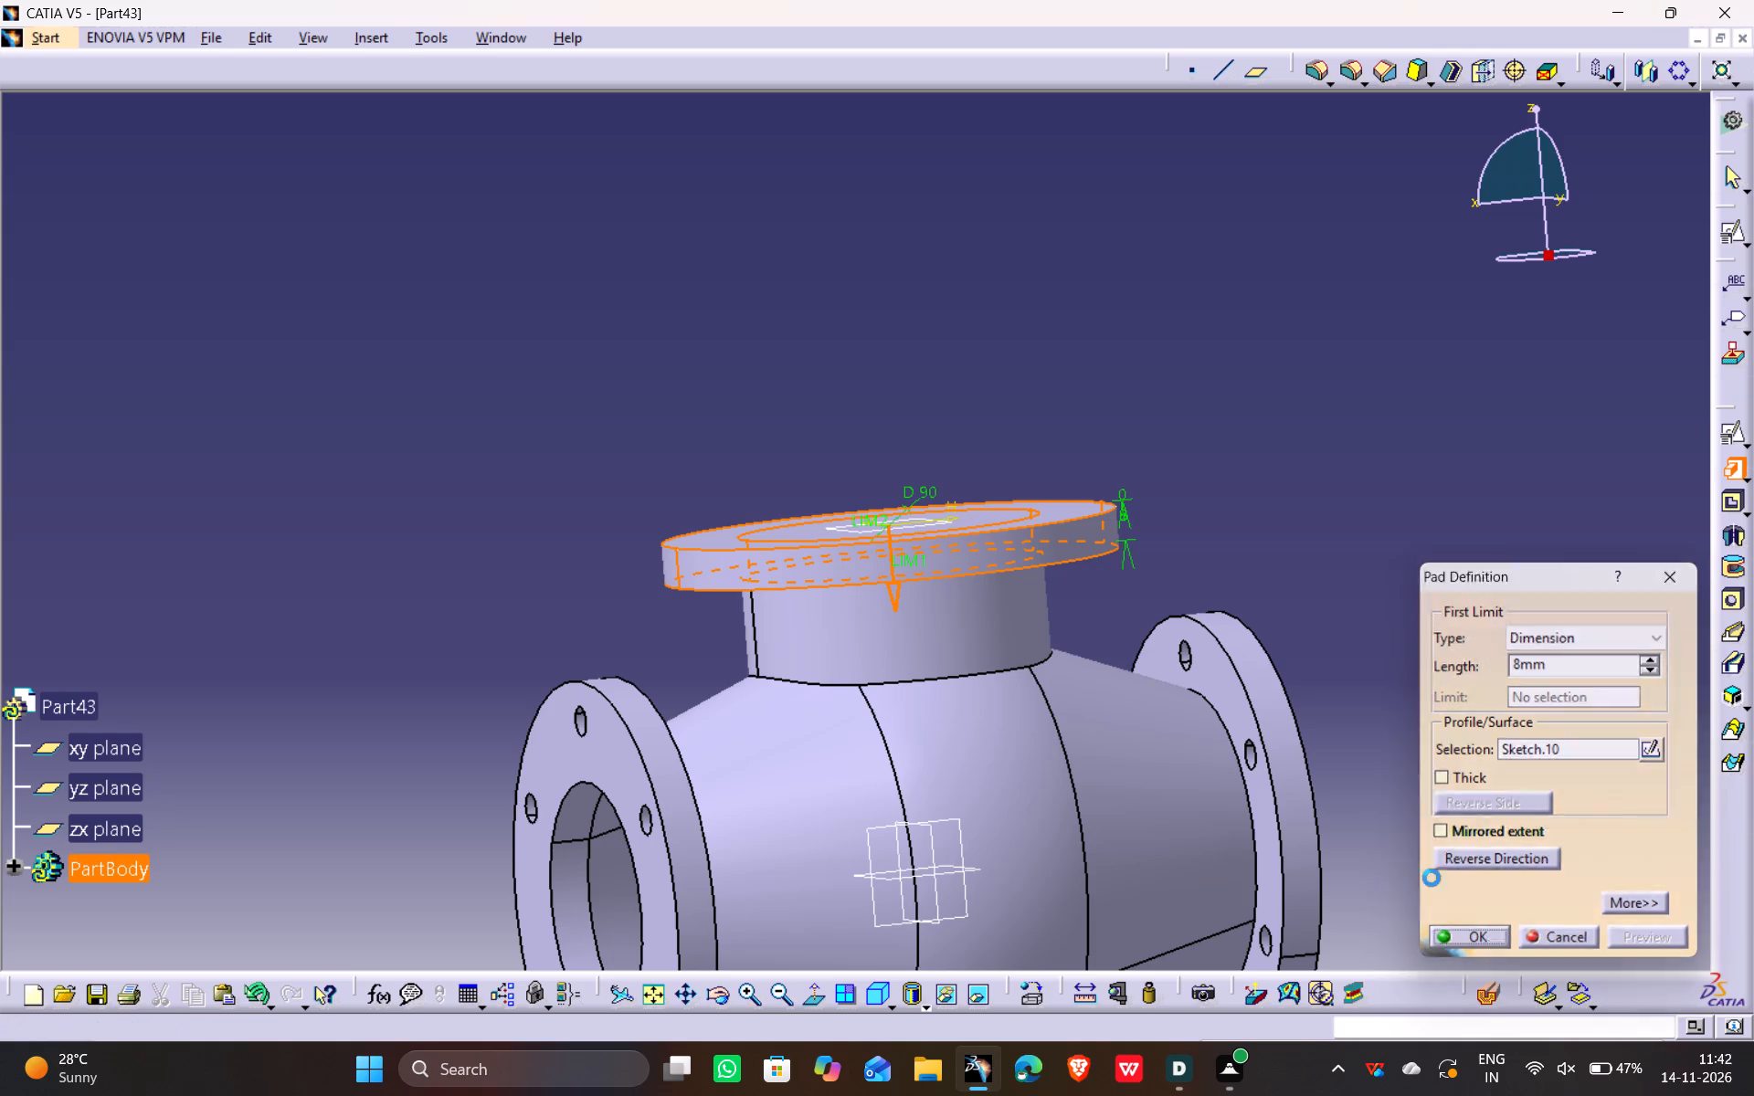
Open a positioned sketch on the top face of the new upper flange, with the H and V directions reversed.
left_click(1055, 399)
middle_click_drag(634, 362, 752, 473)
scroll(634, 362, "down", 2)
left_click_drag(653, 378, 752, 473)
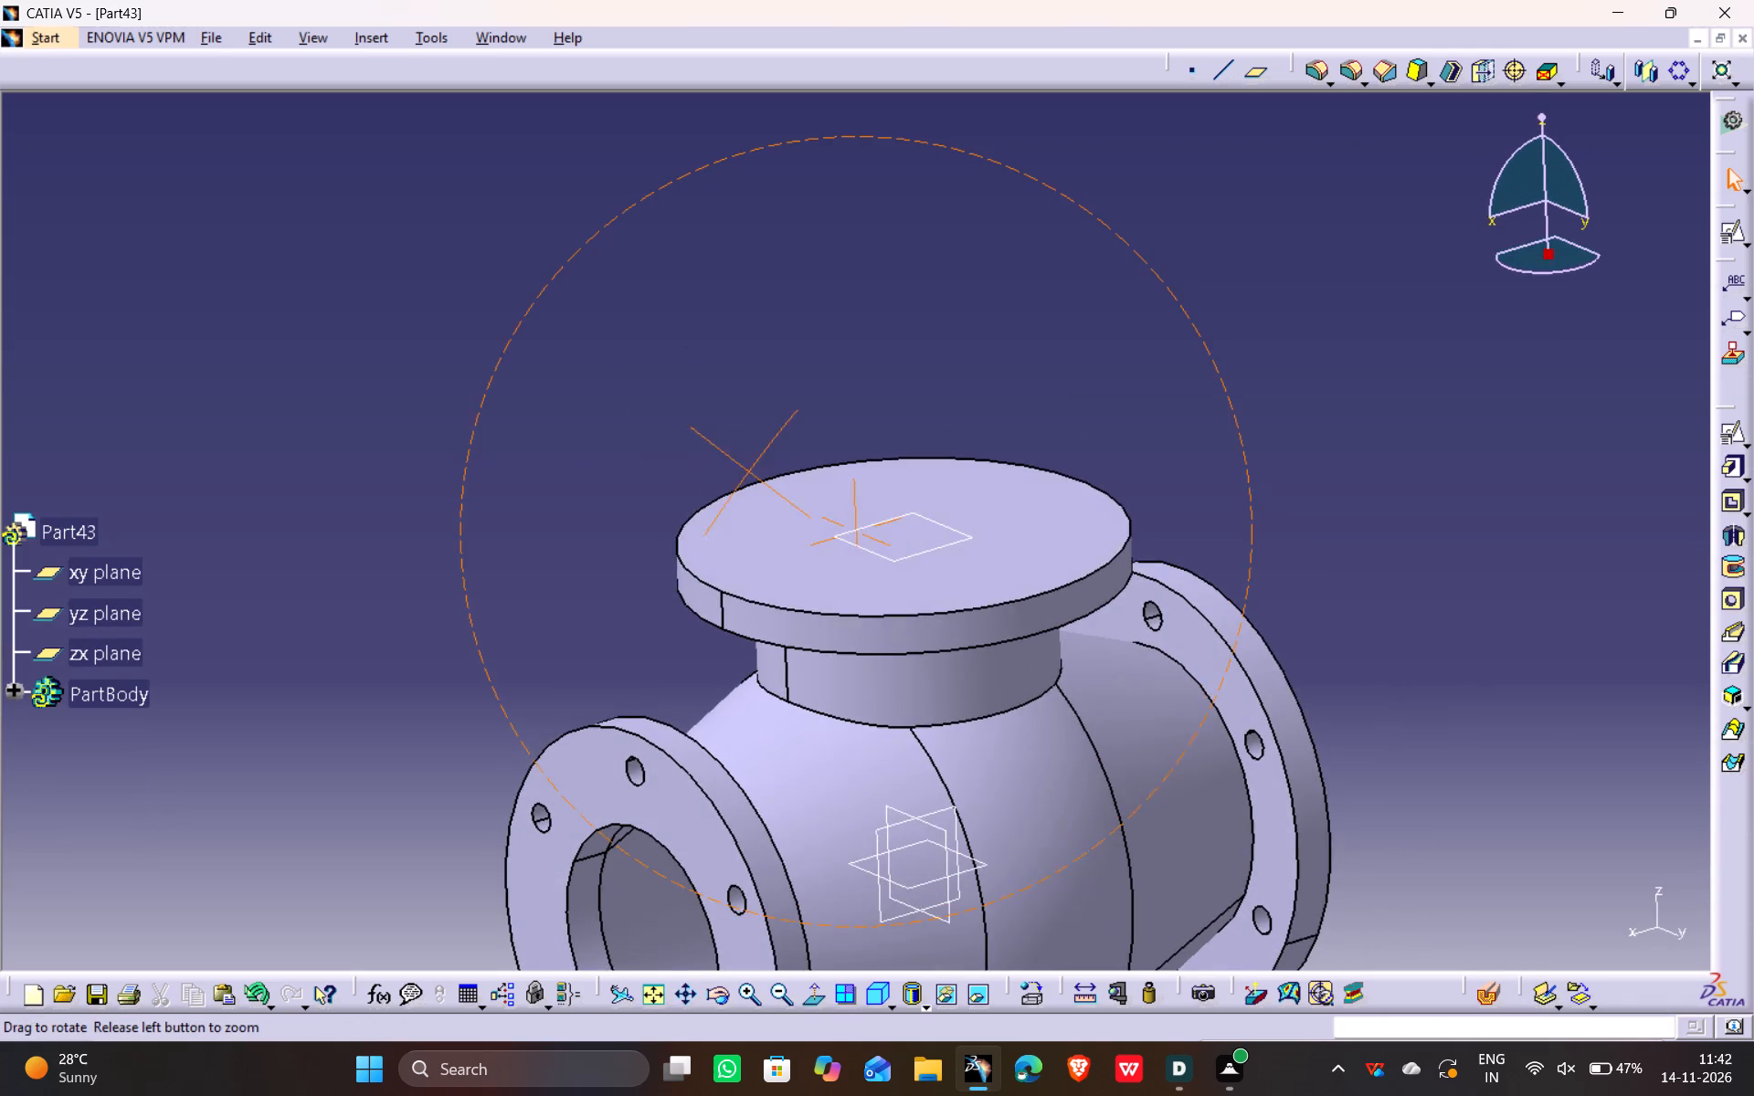
left_click_drag(752, 473, 752, 474)
middle_click_drag(752, 473, 754, 476)
left_click(1028, 479)
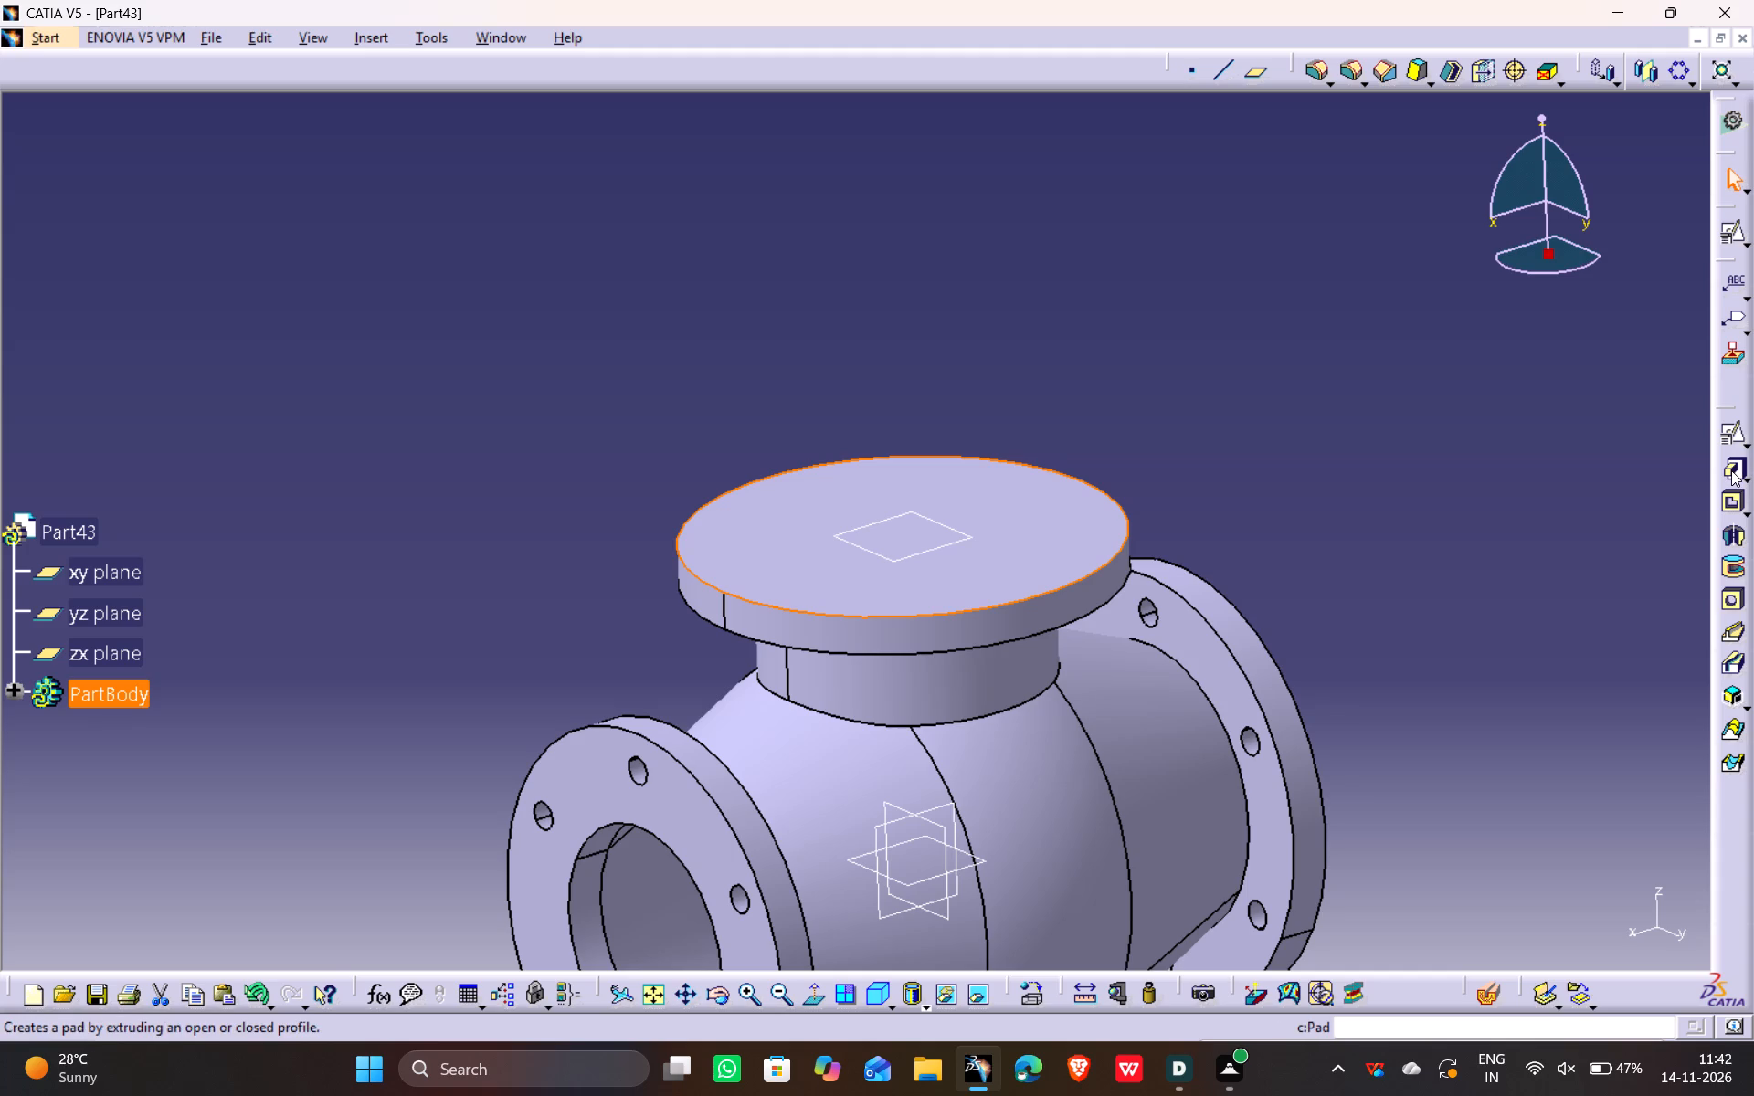
left_click(1734, 427)
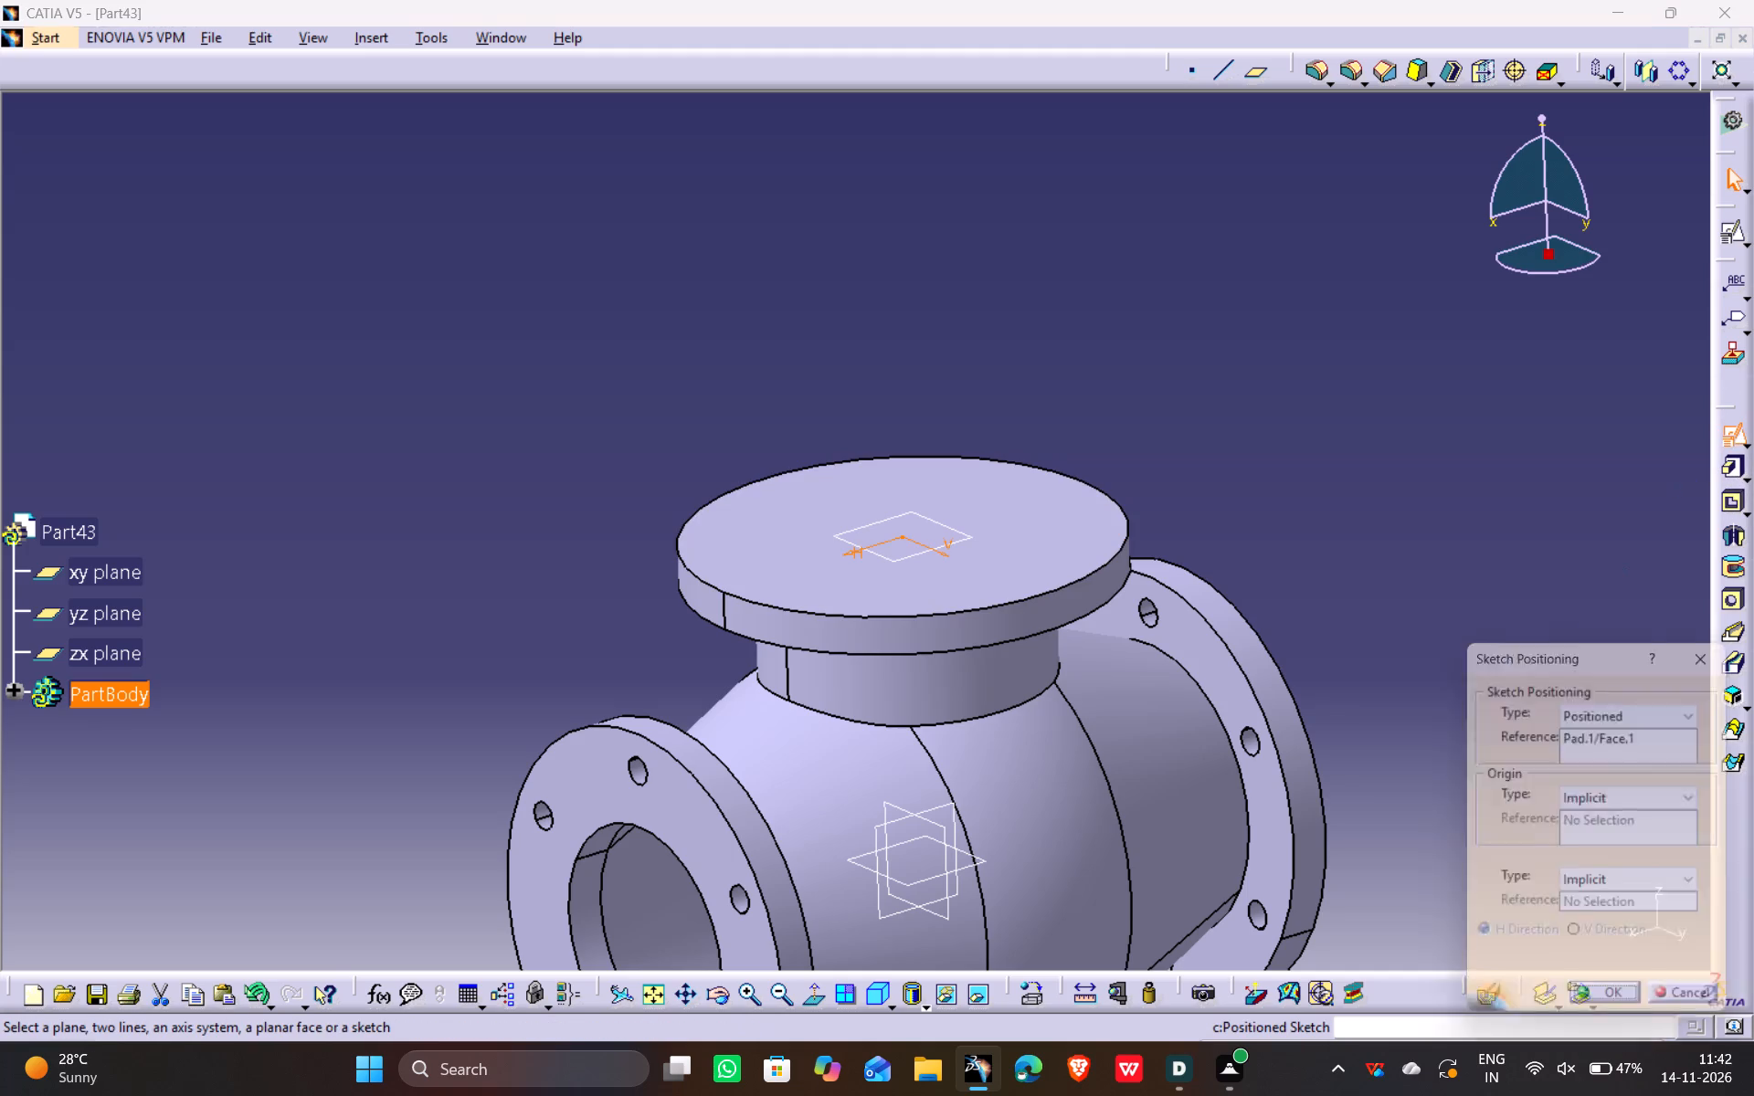
left_click(1523, 982)
left_click(1587, 974)
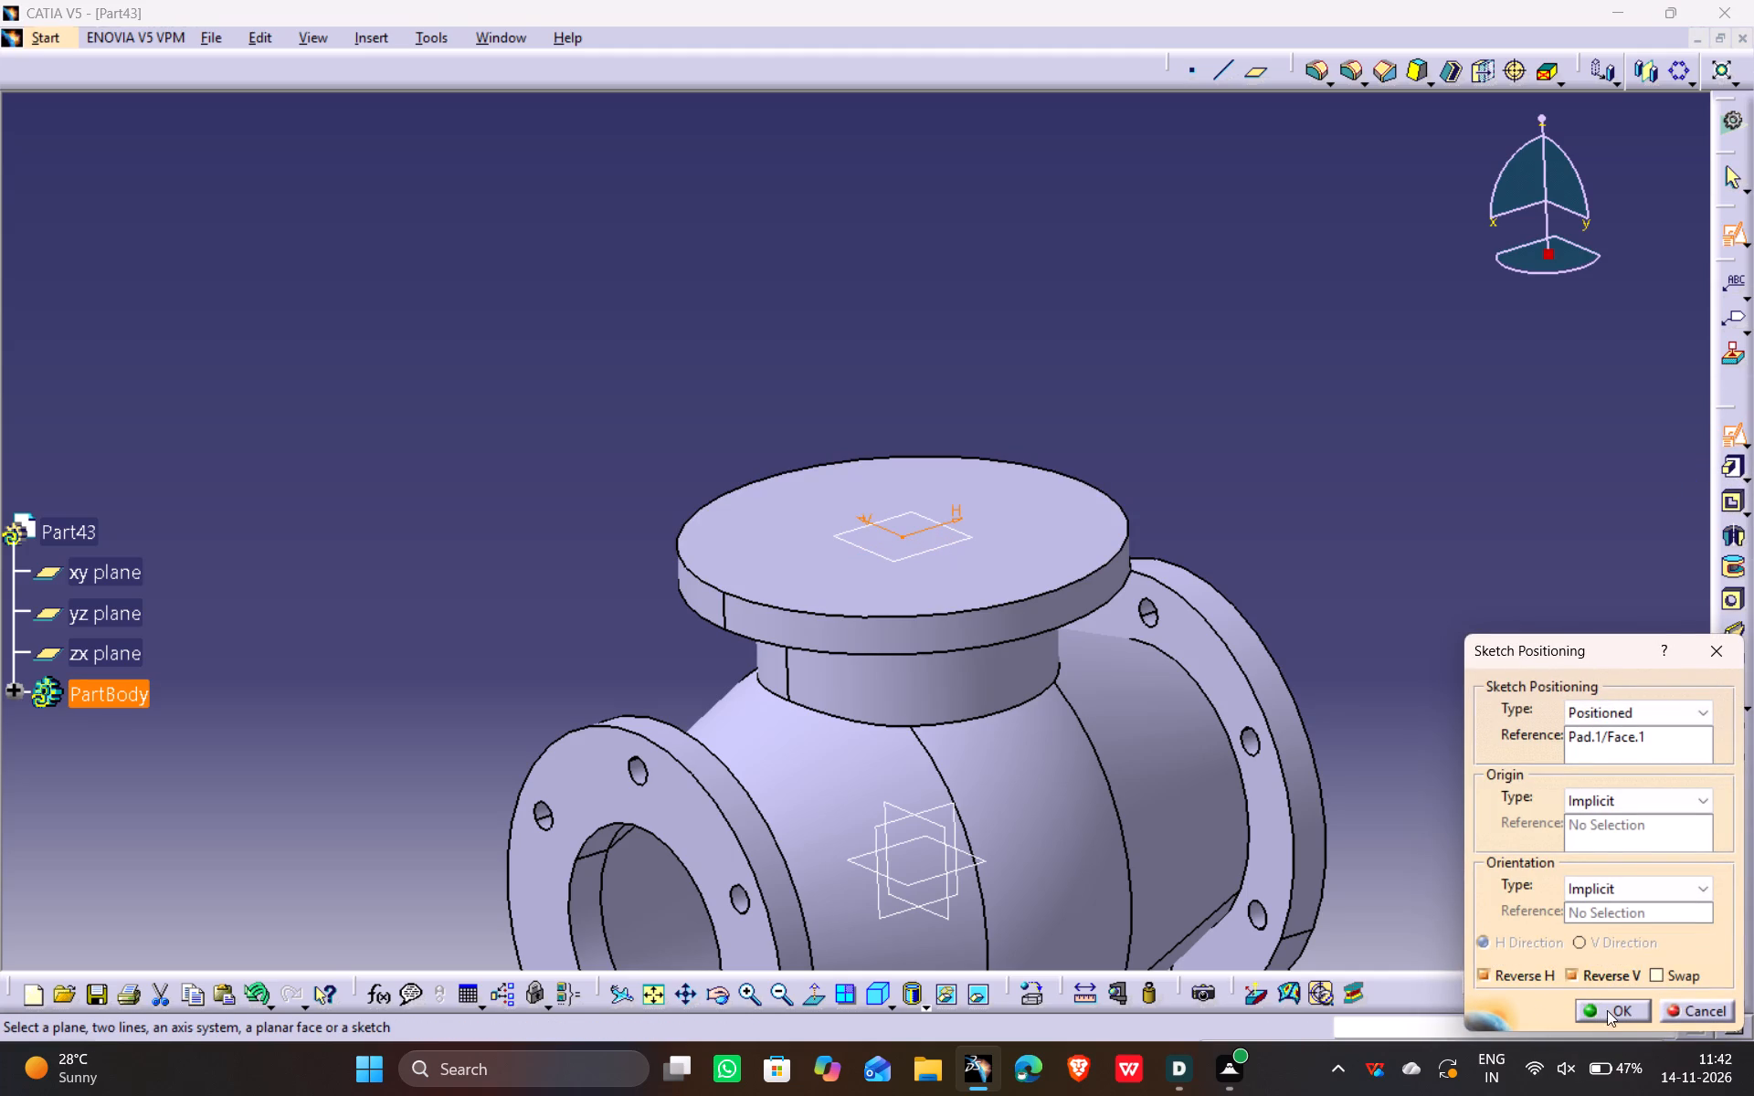
left_click(1609, 1008)
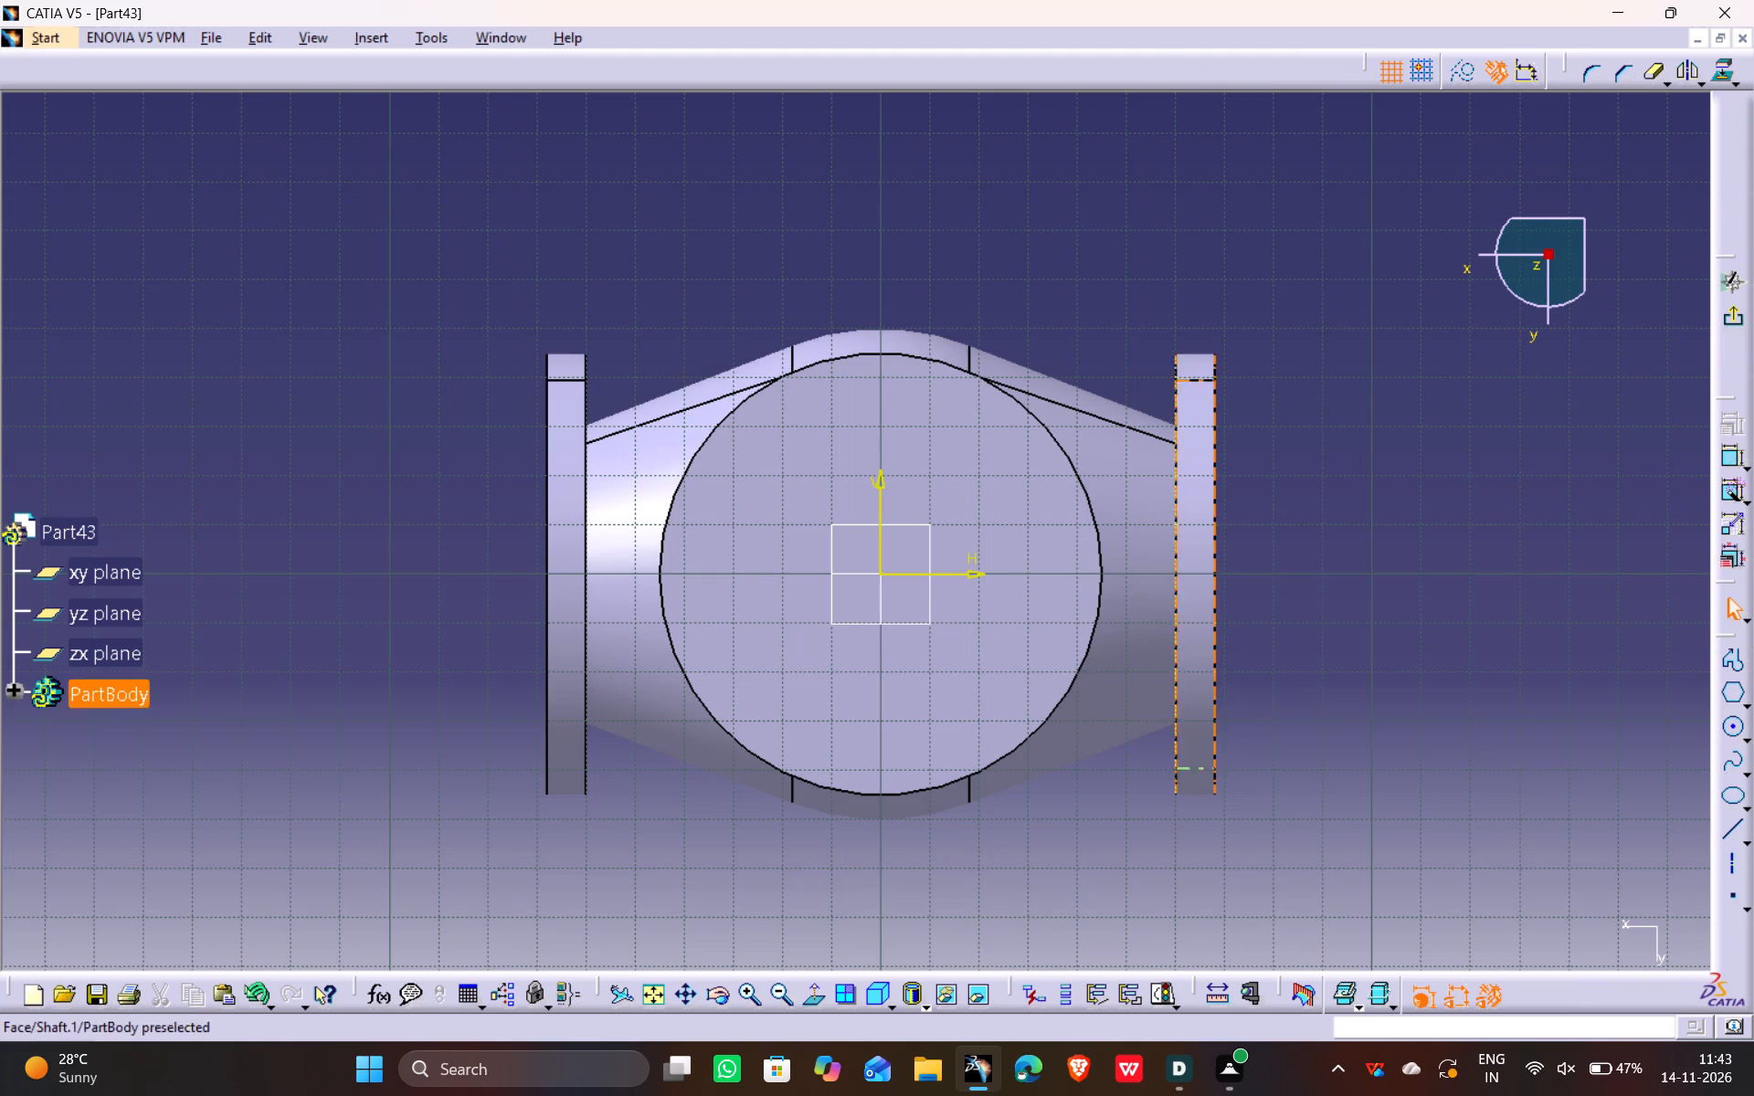
Sketch a circle centred on the origin, constrain its diameter to 50 mm, and exit the sketch.
left_click(1735, 727)
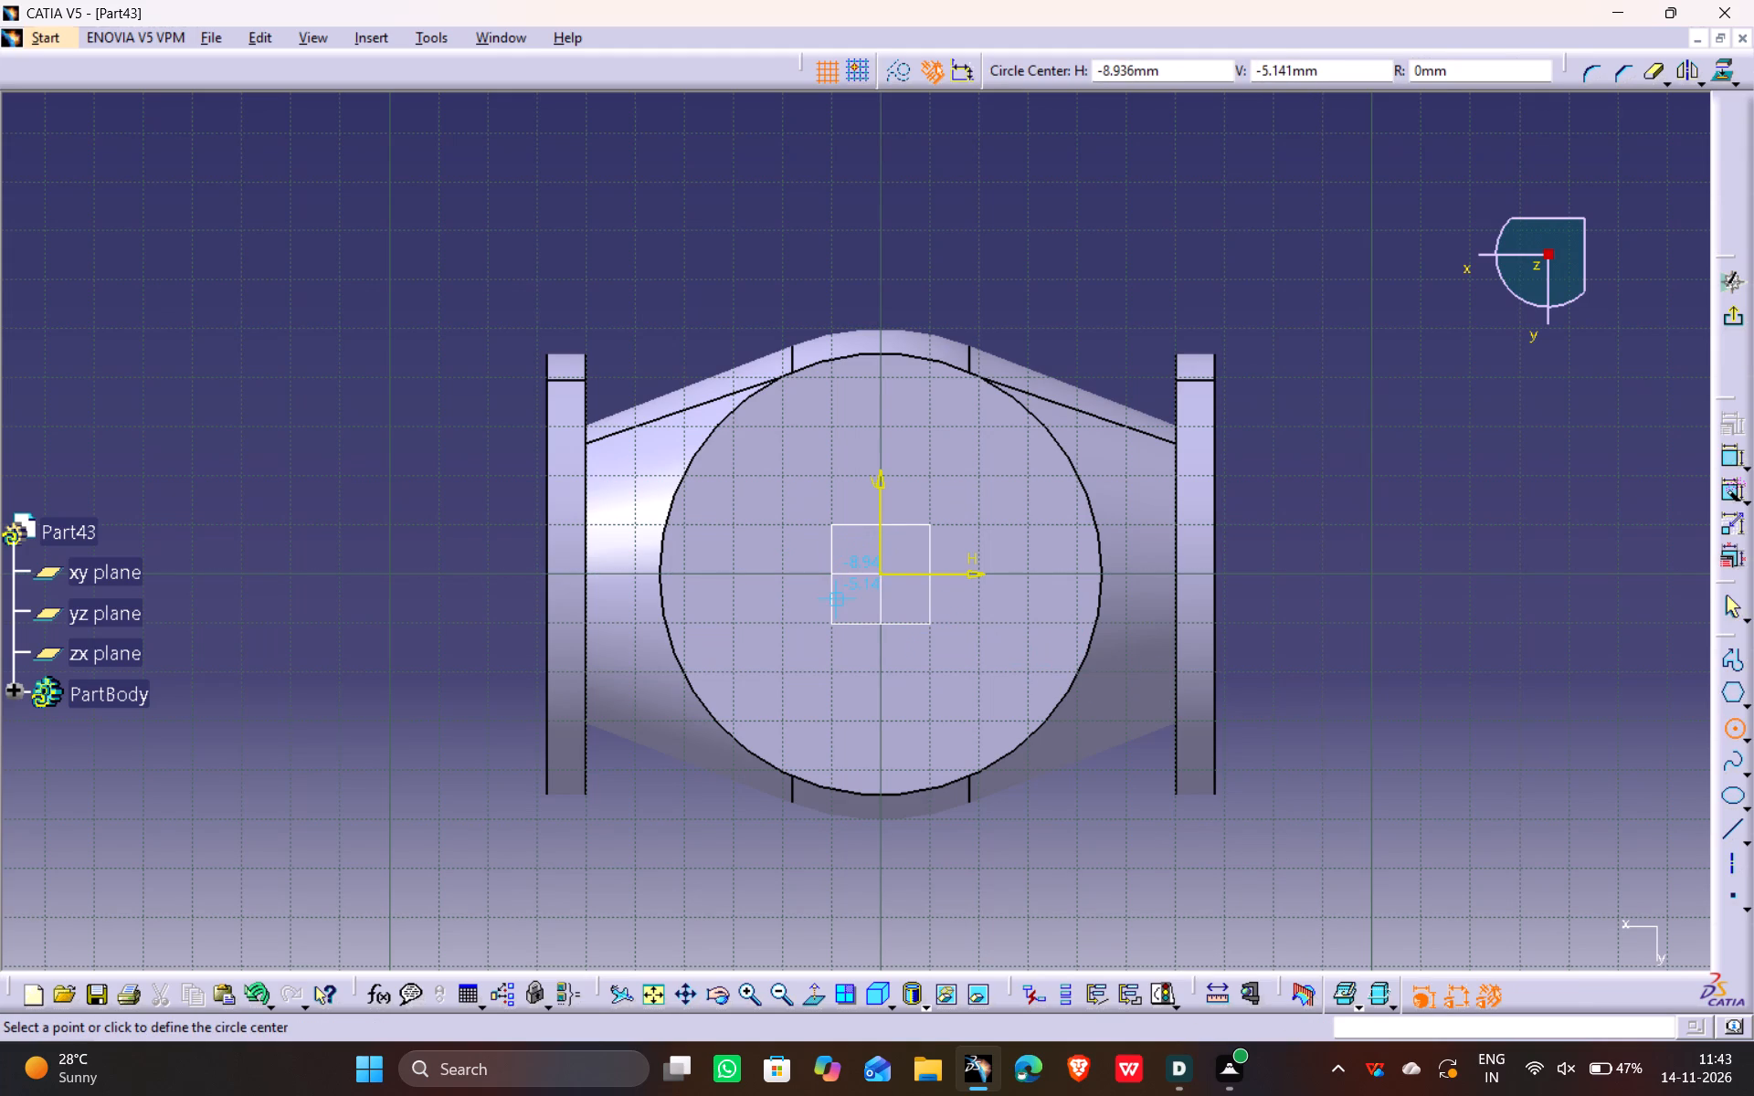
left_click(882, 576)
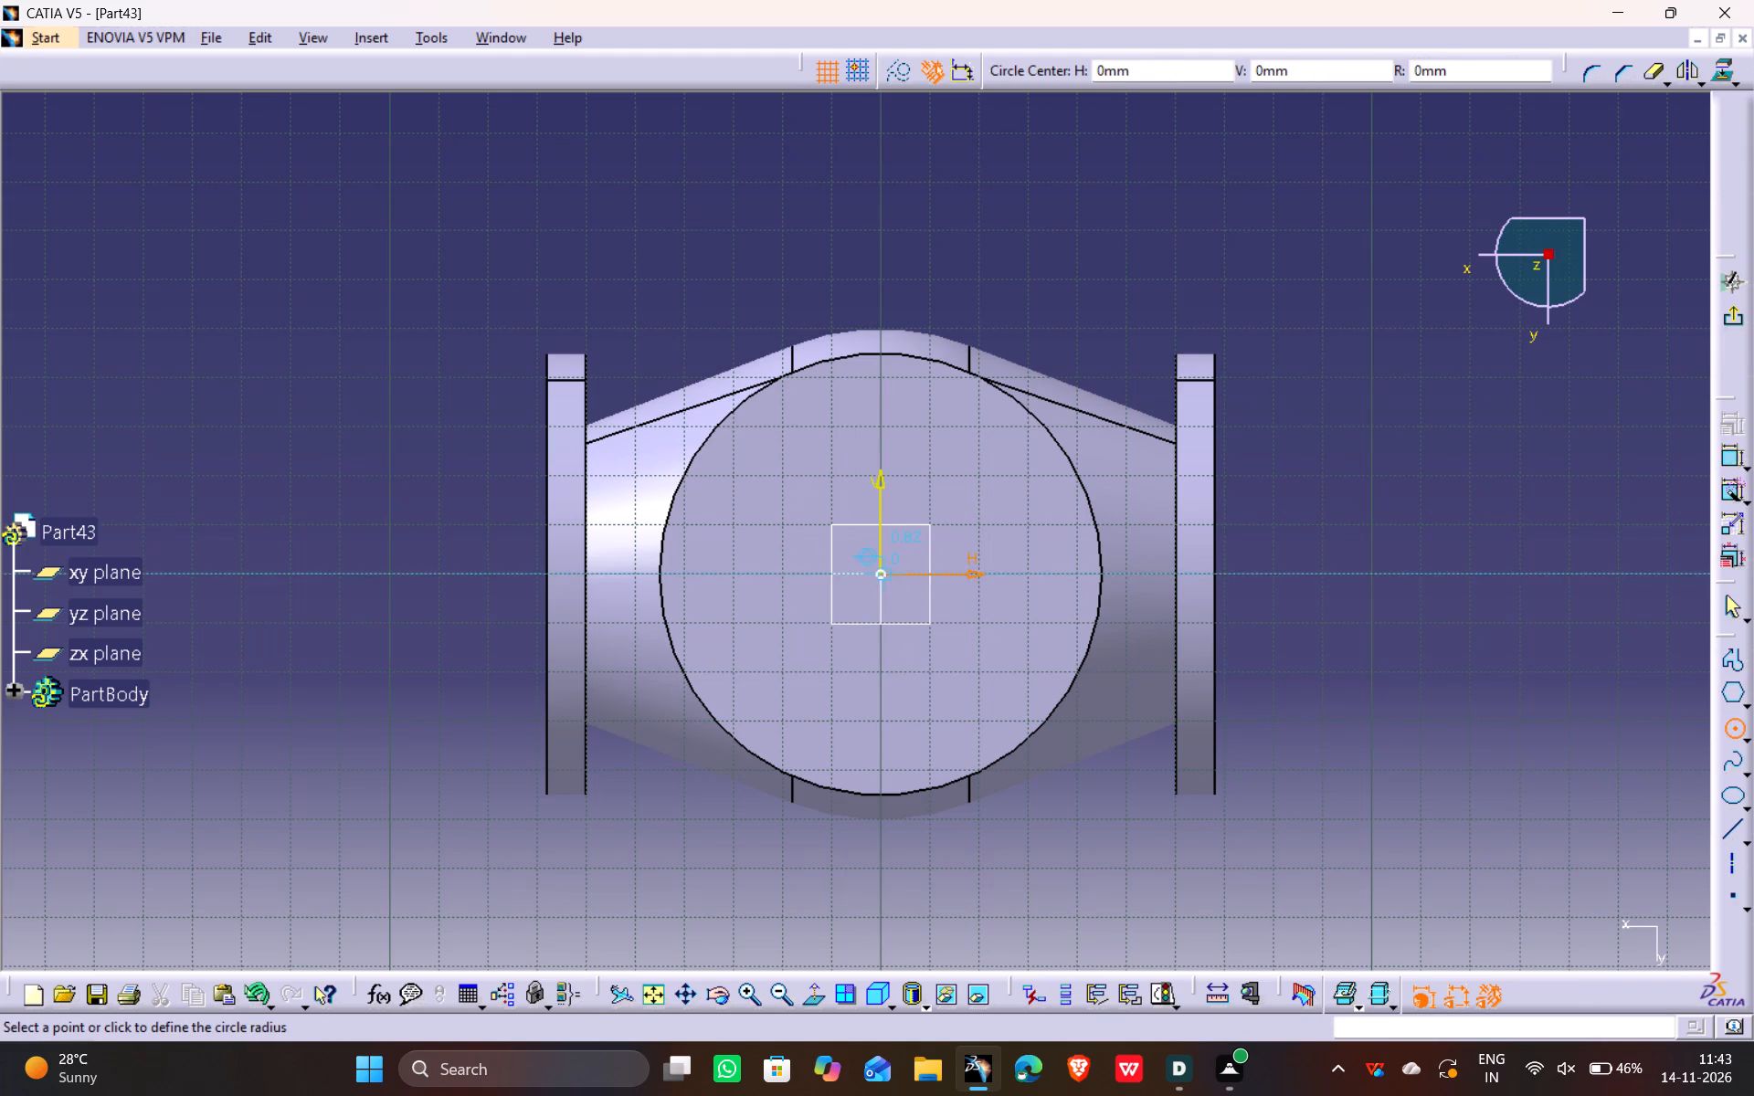
left_click(884, 693)
left_click(1728, 458)
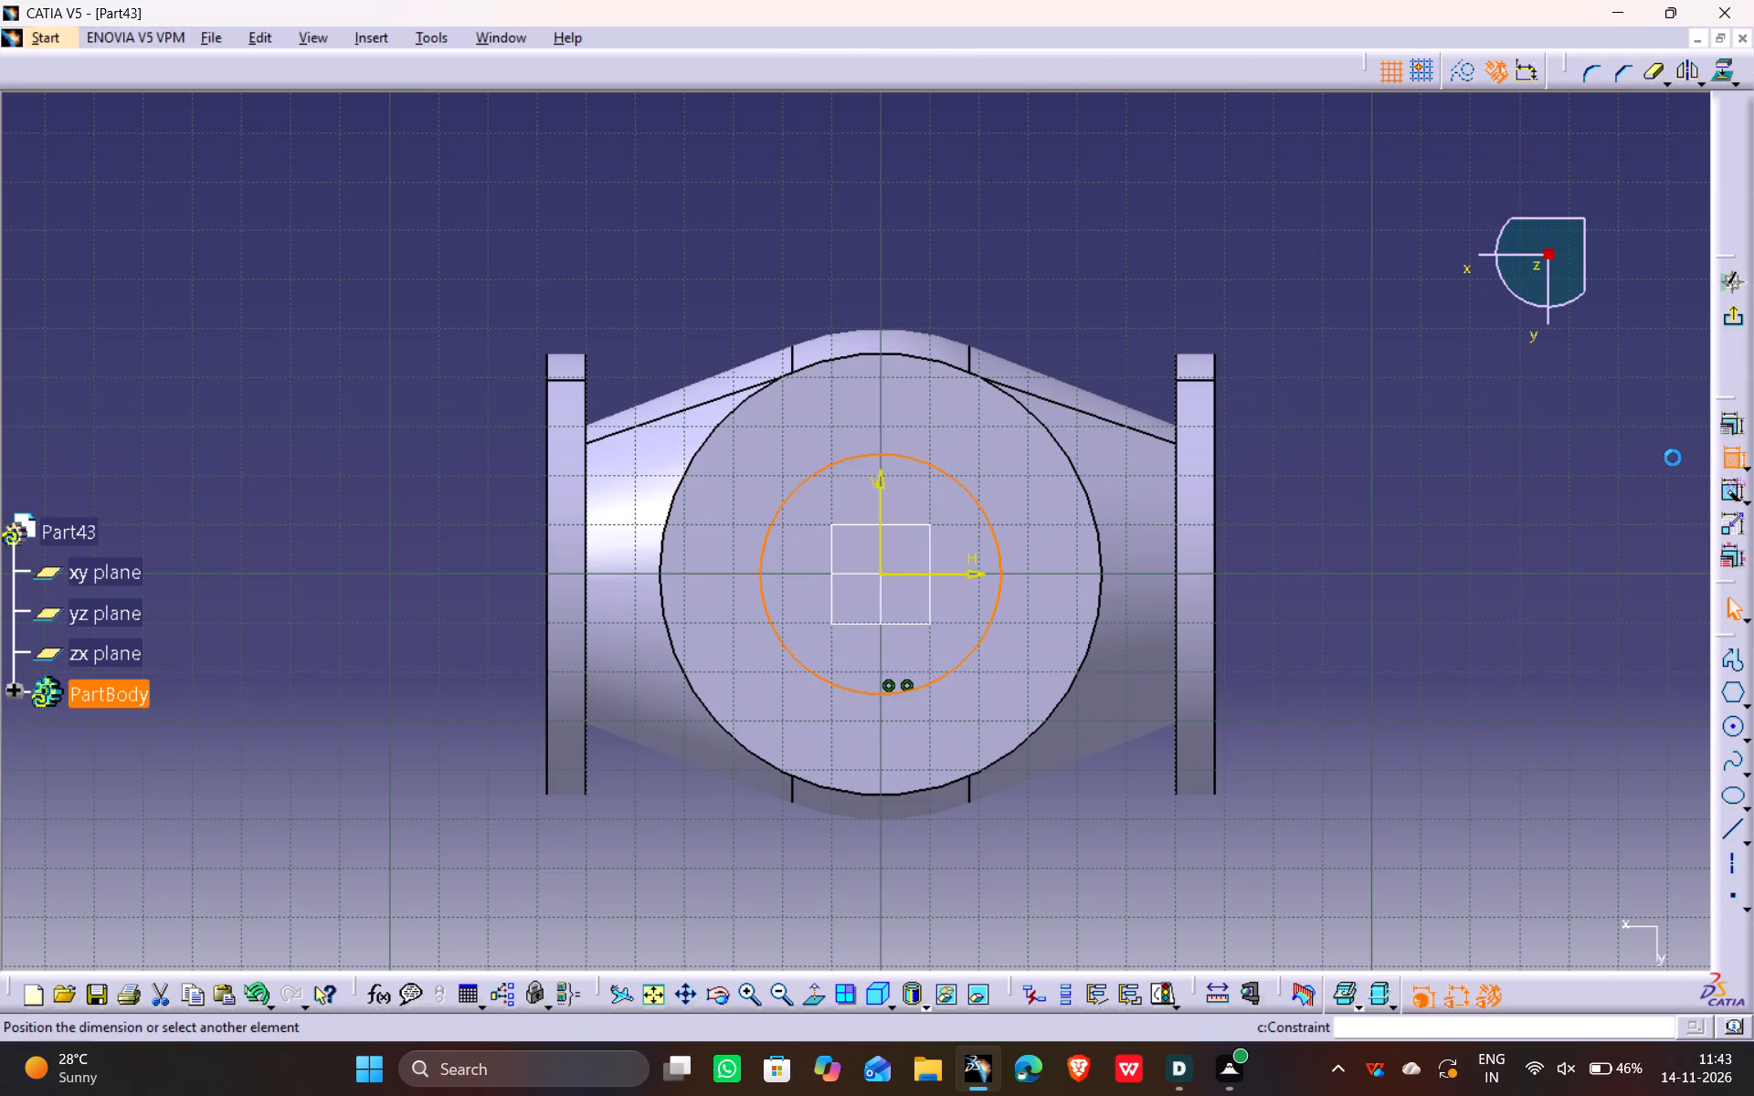
left_click(1427, 479)
double_click(1432, 472)
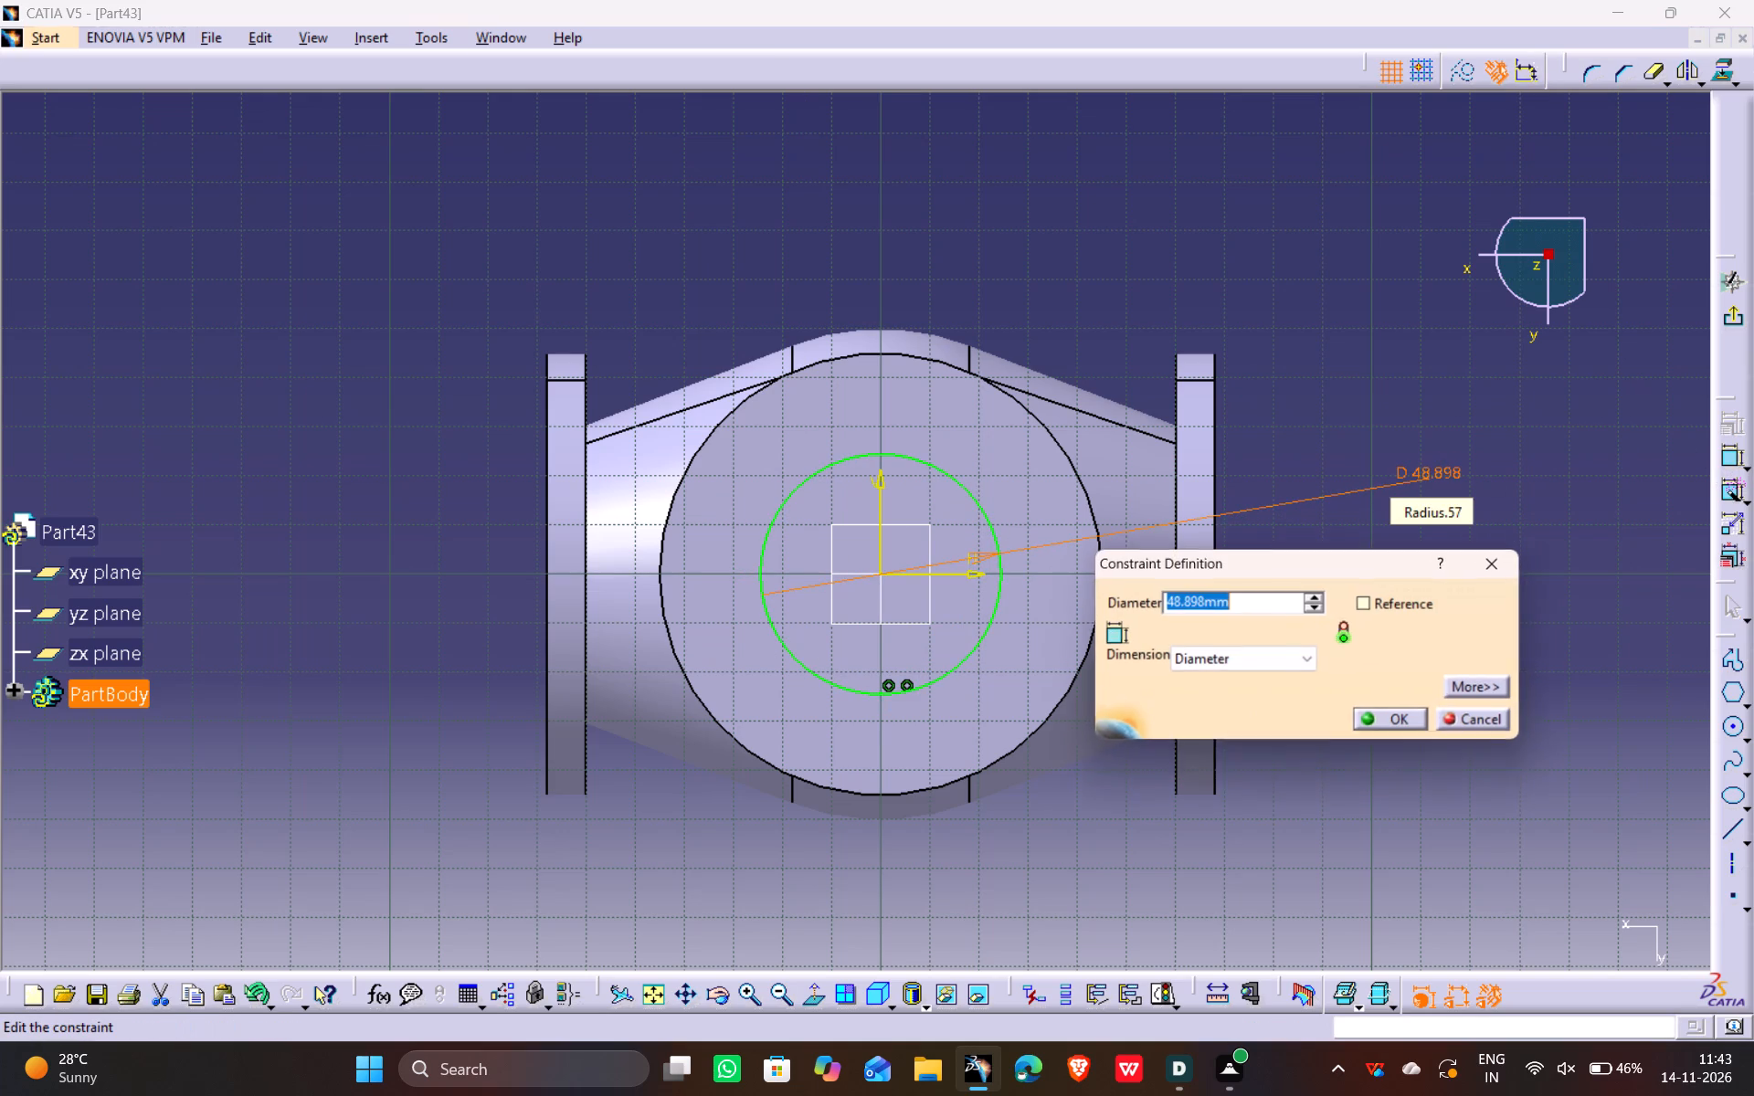
type("50")
key("Return")
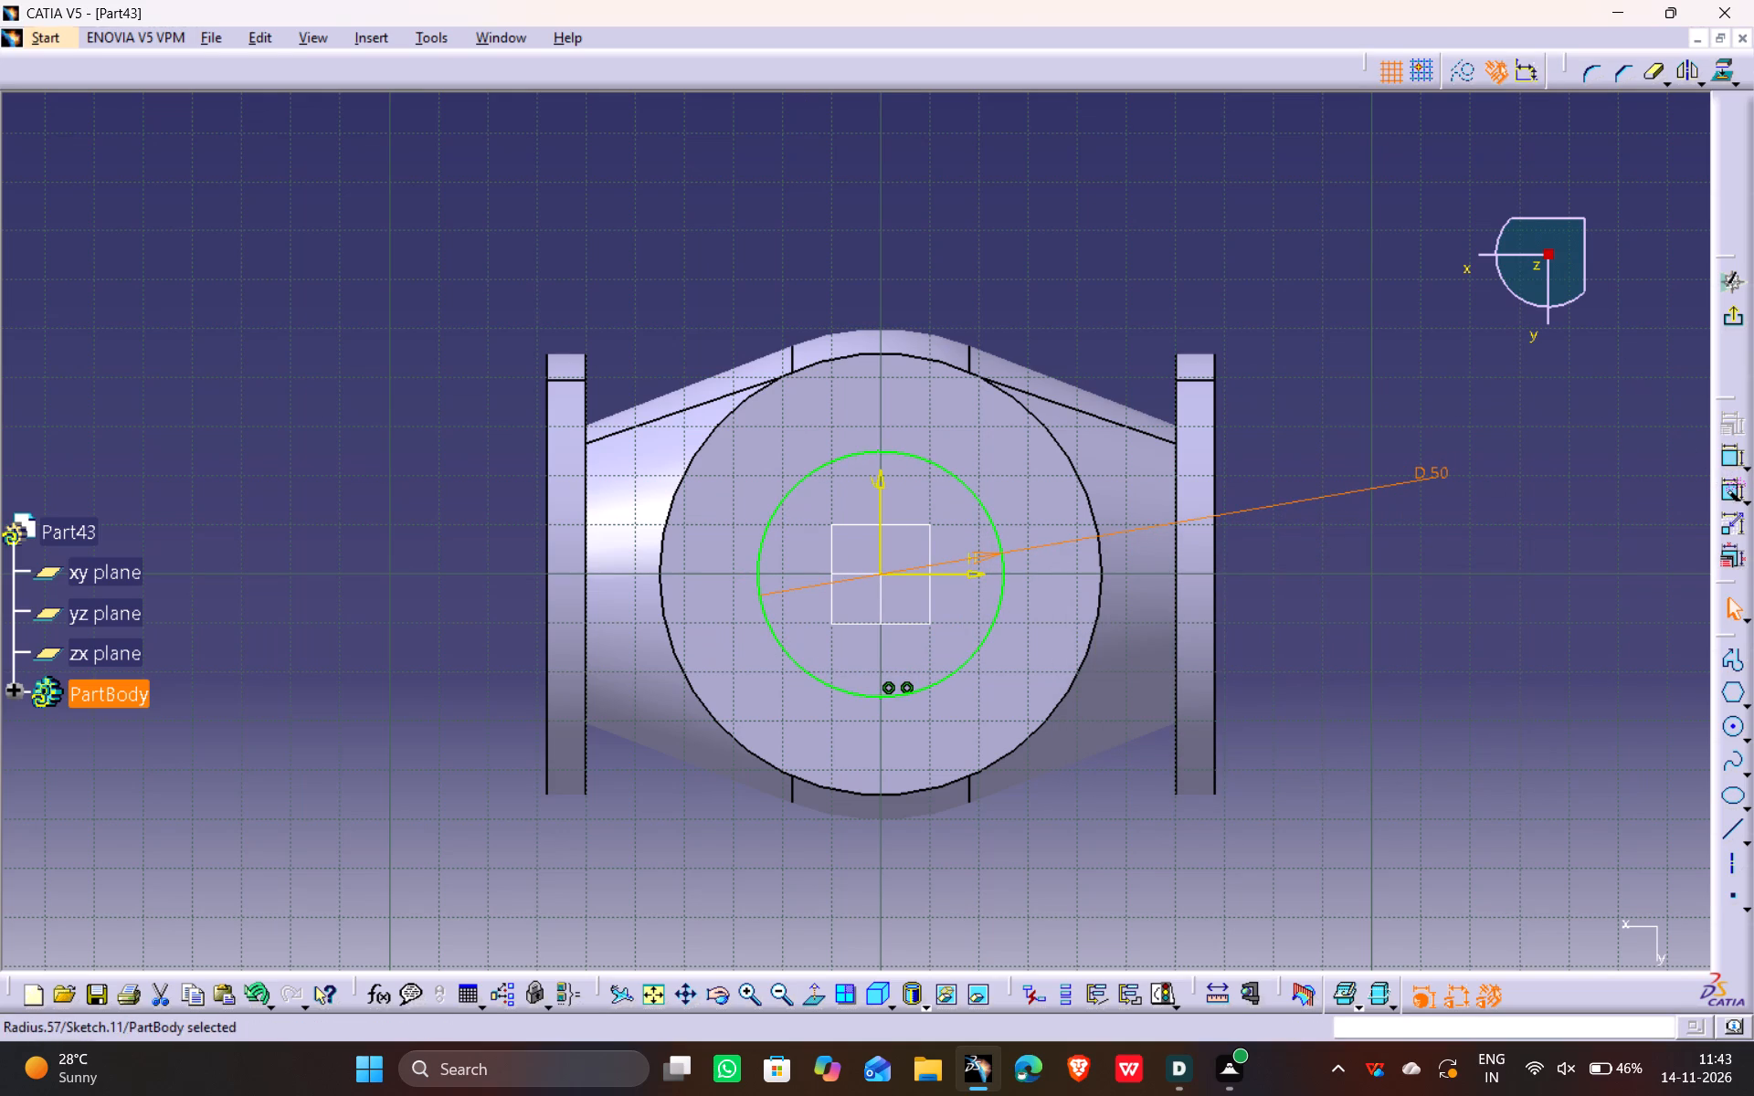
left_click(1733, 322)
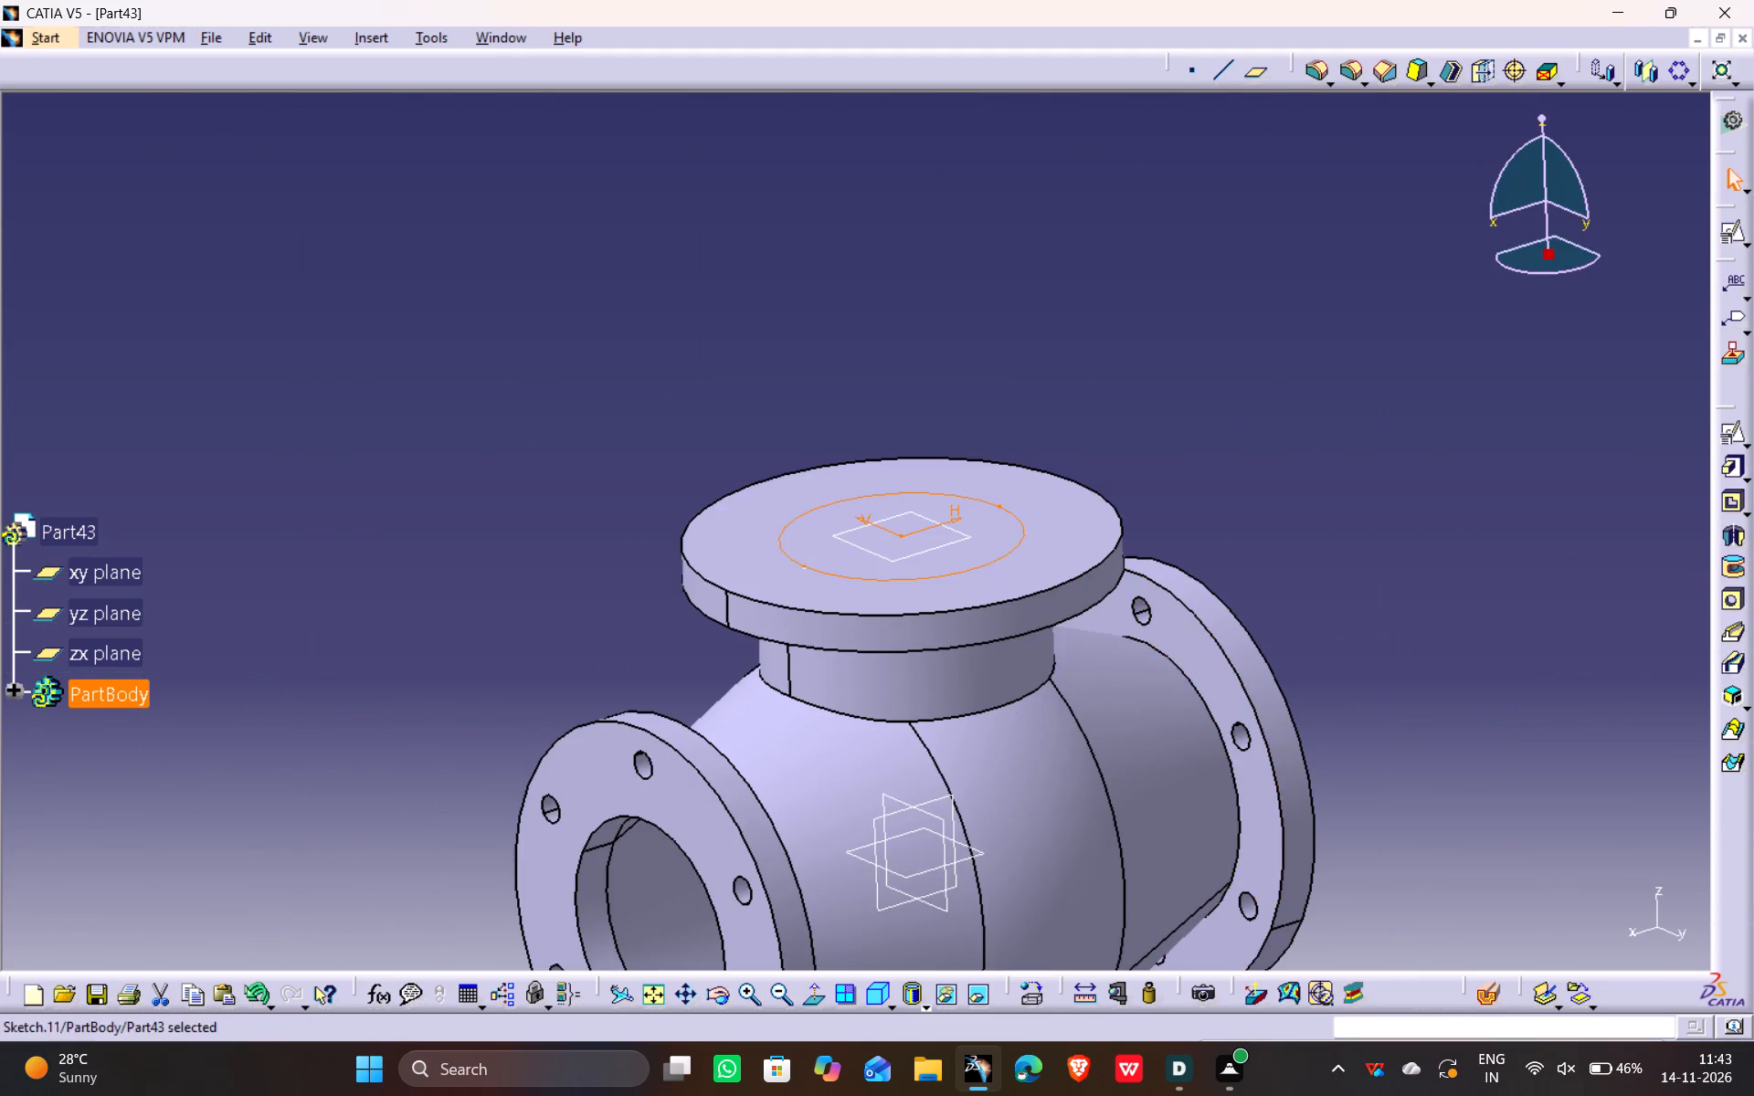
Pocket the 50 mm circle from the upper flange into the body, up to the xy plane.
middle_click_drag(1119, 707, 1082, 469)
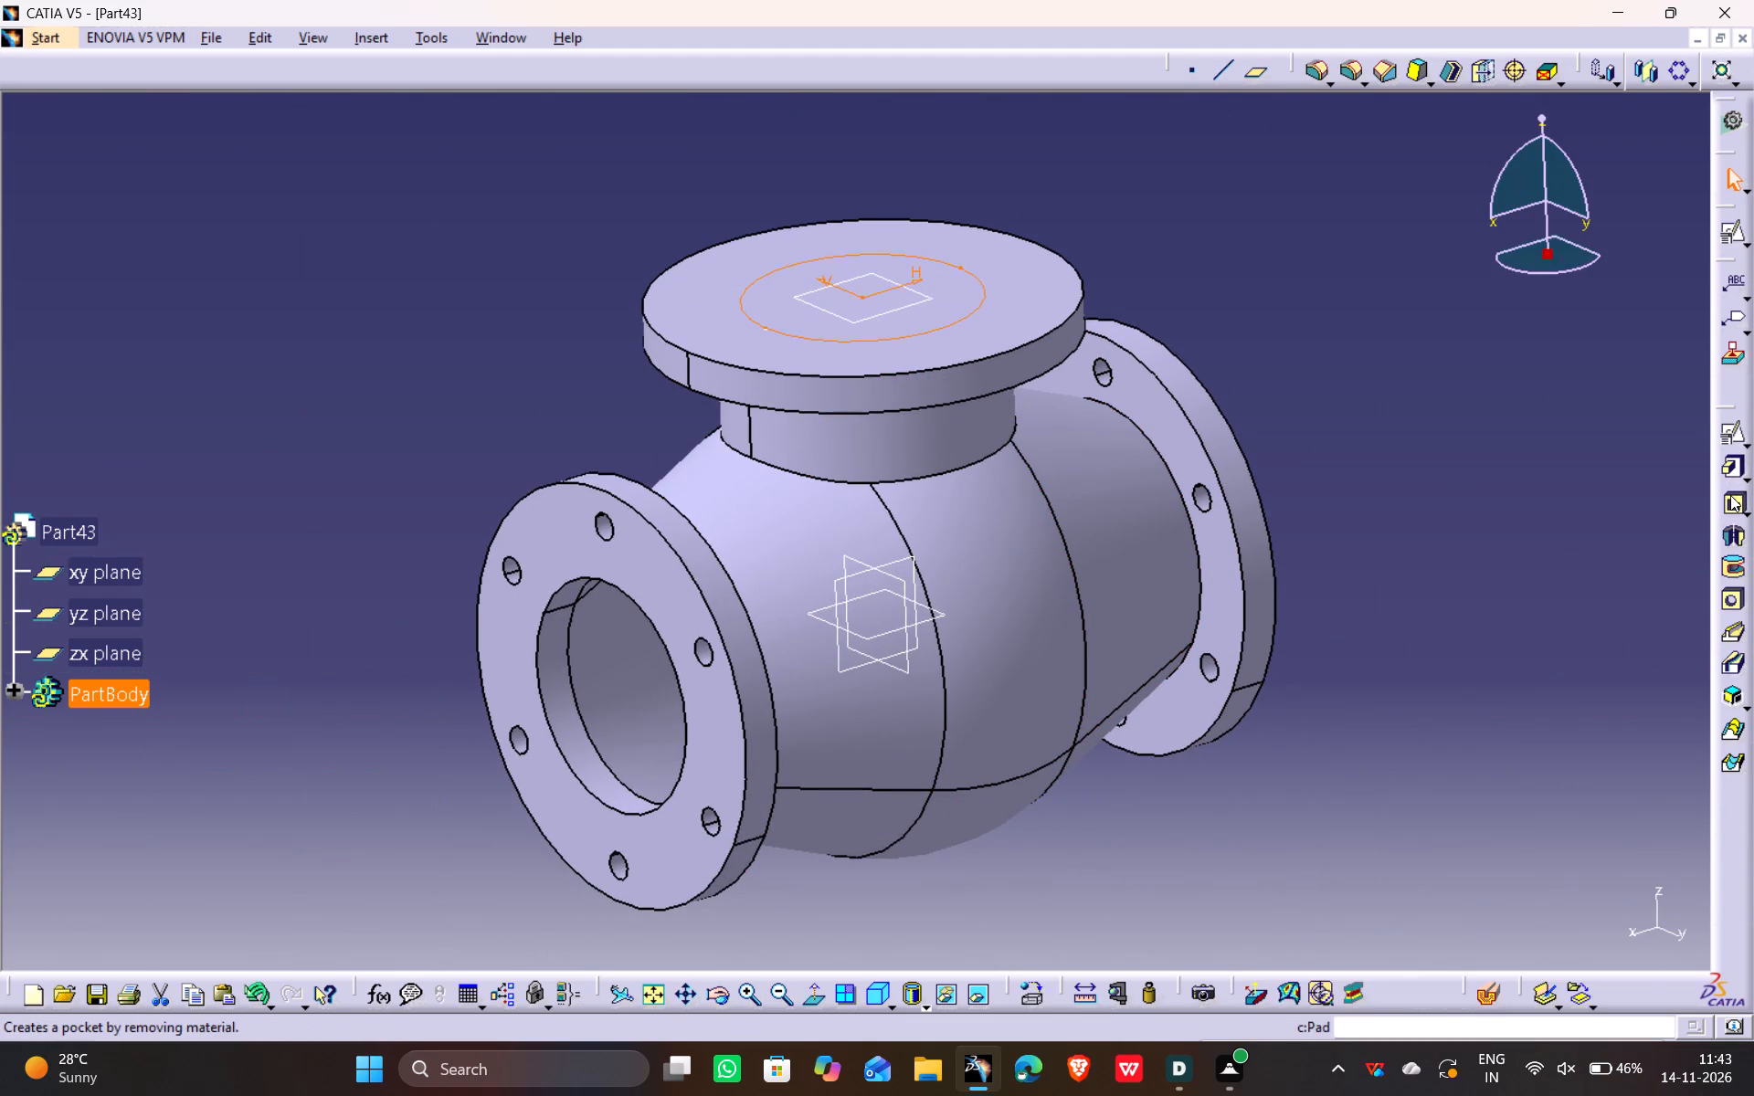
left_click(1734, 507)
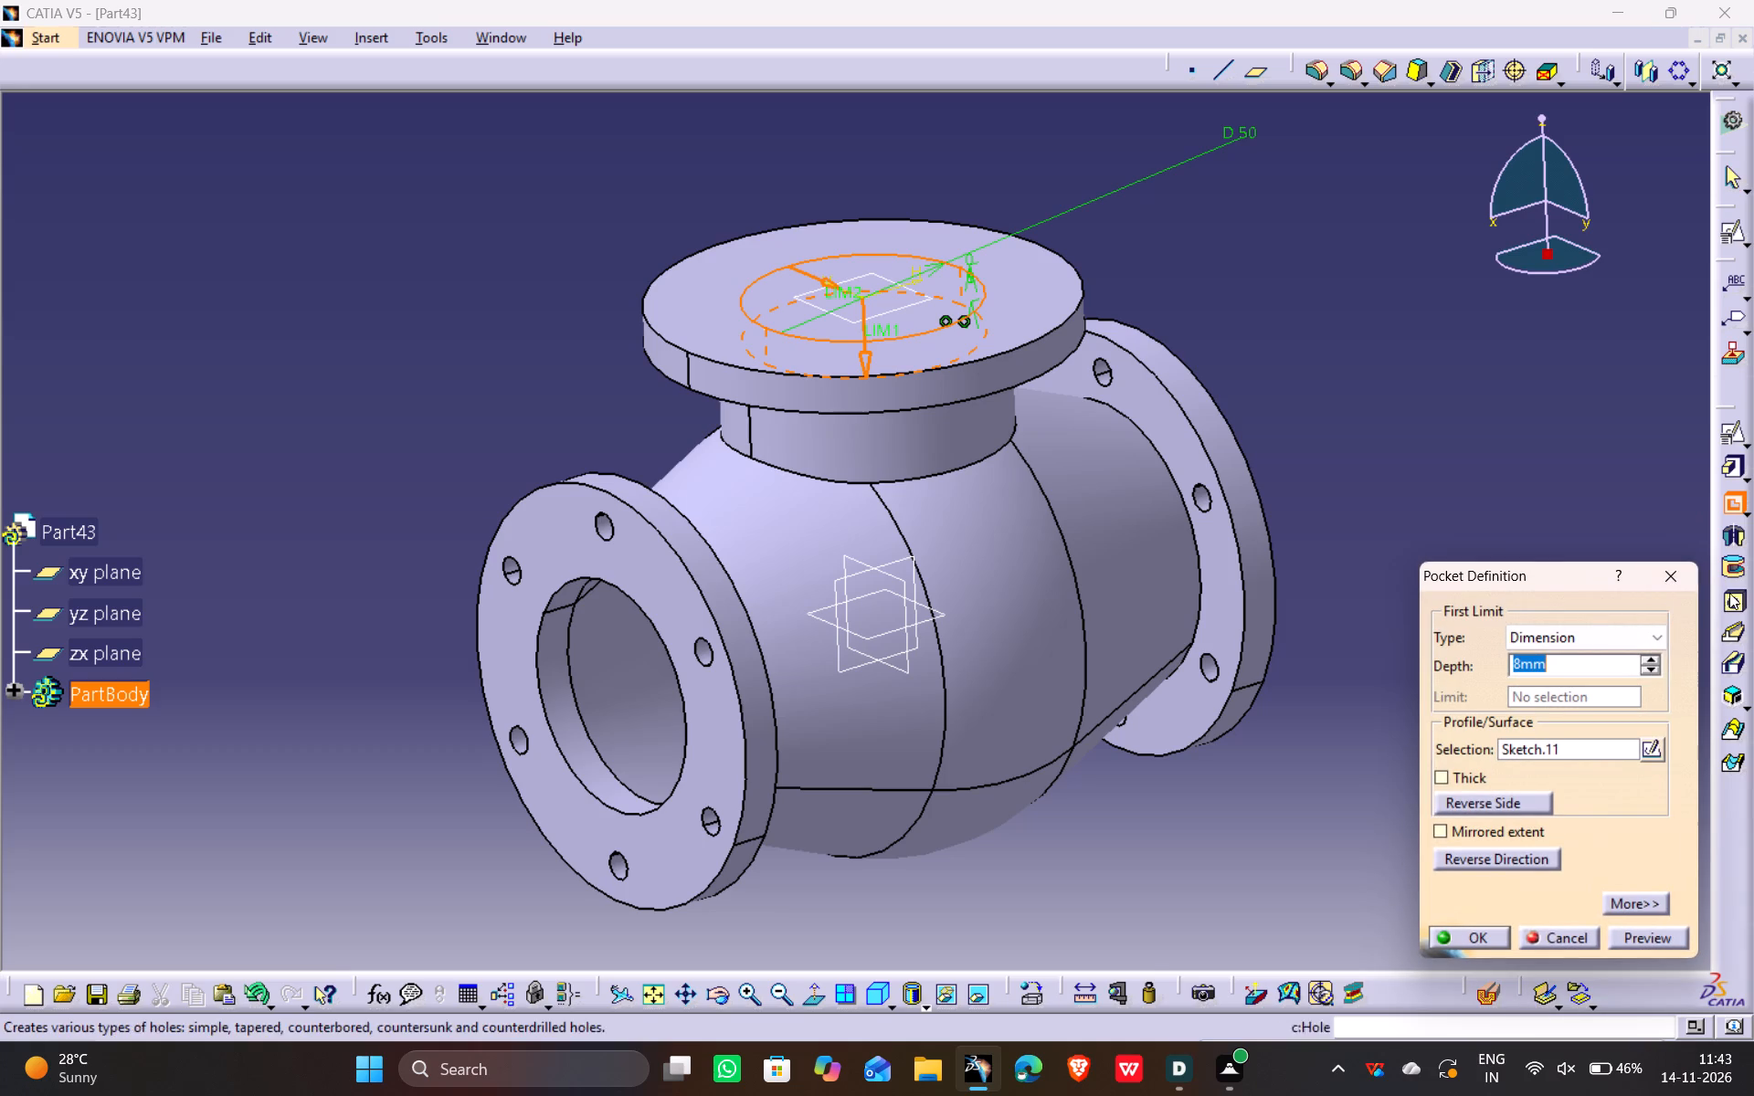
left_click(1634, 625)
left_click(1584, 708)
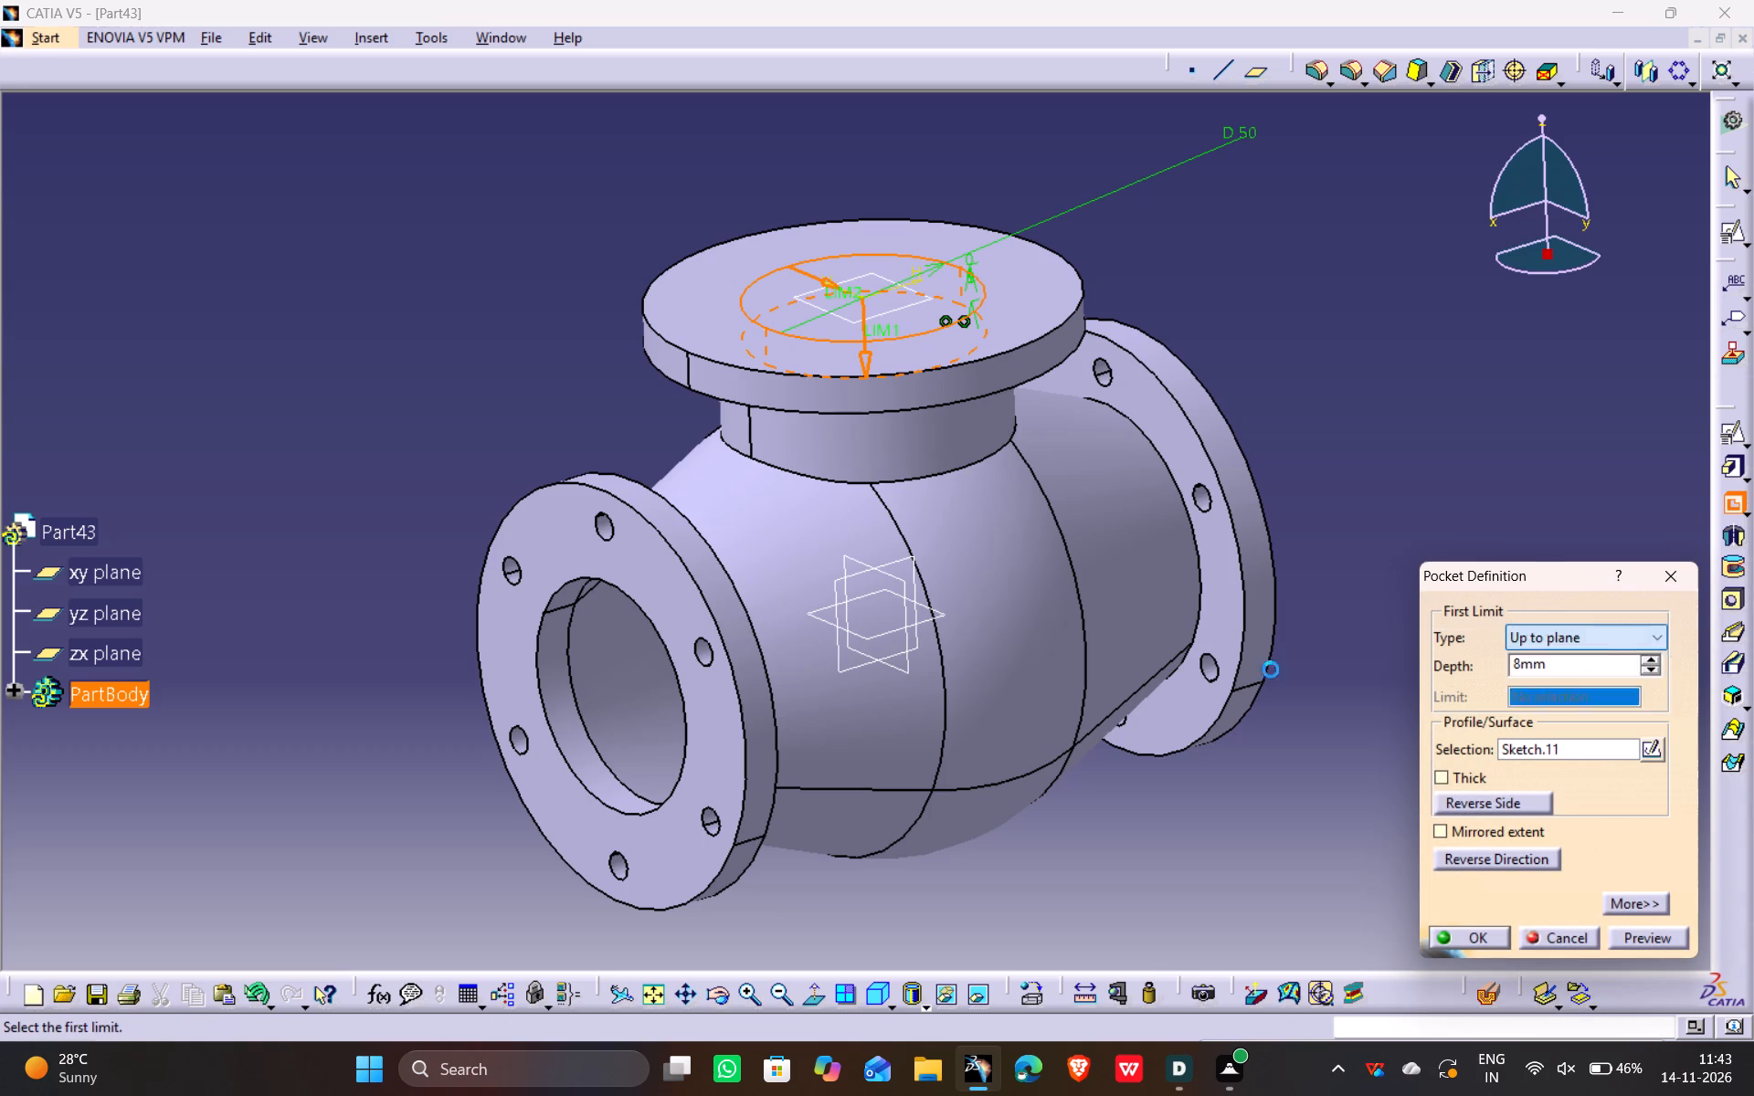
left_click(939, 618)
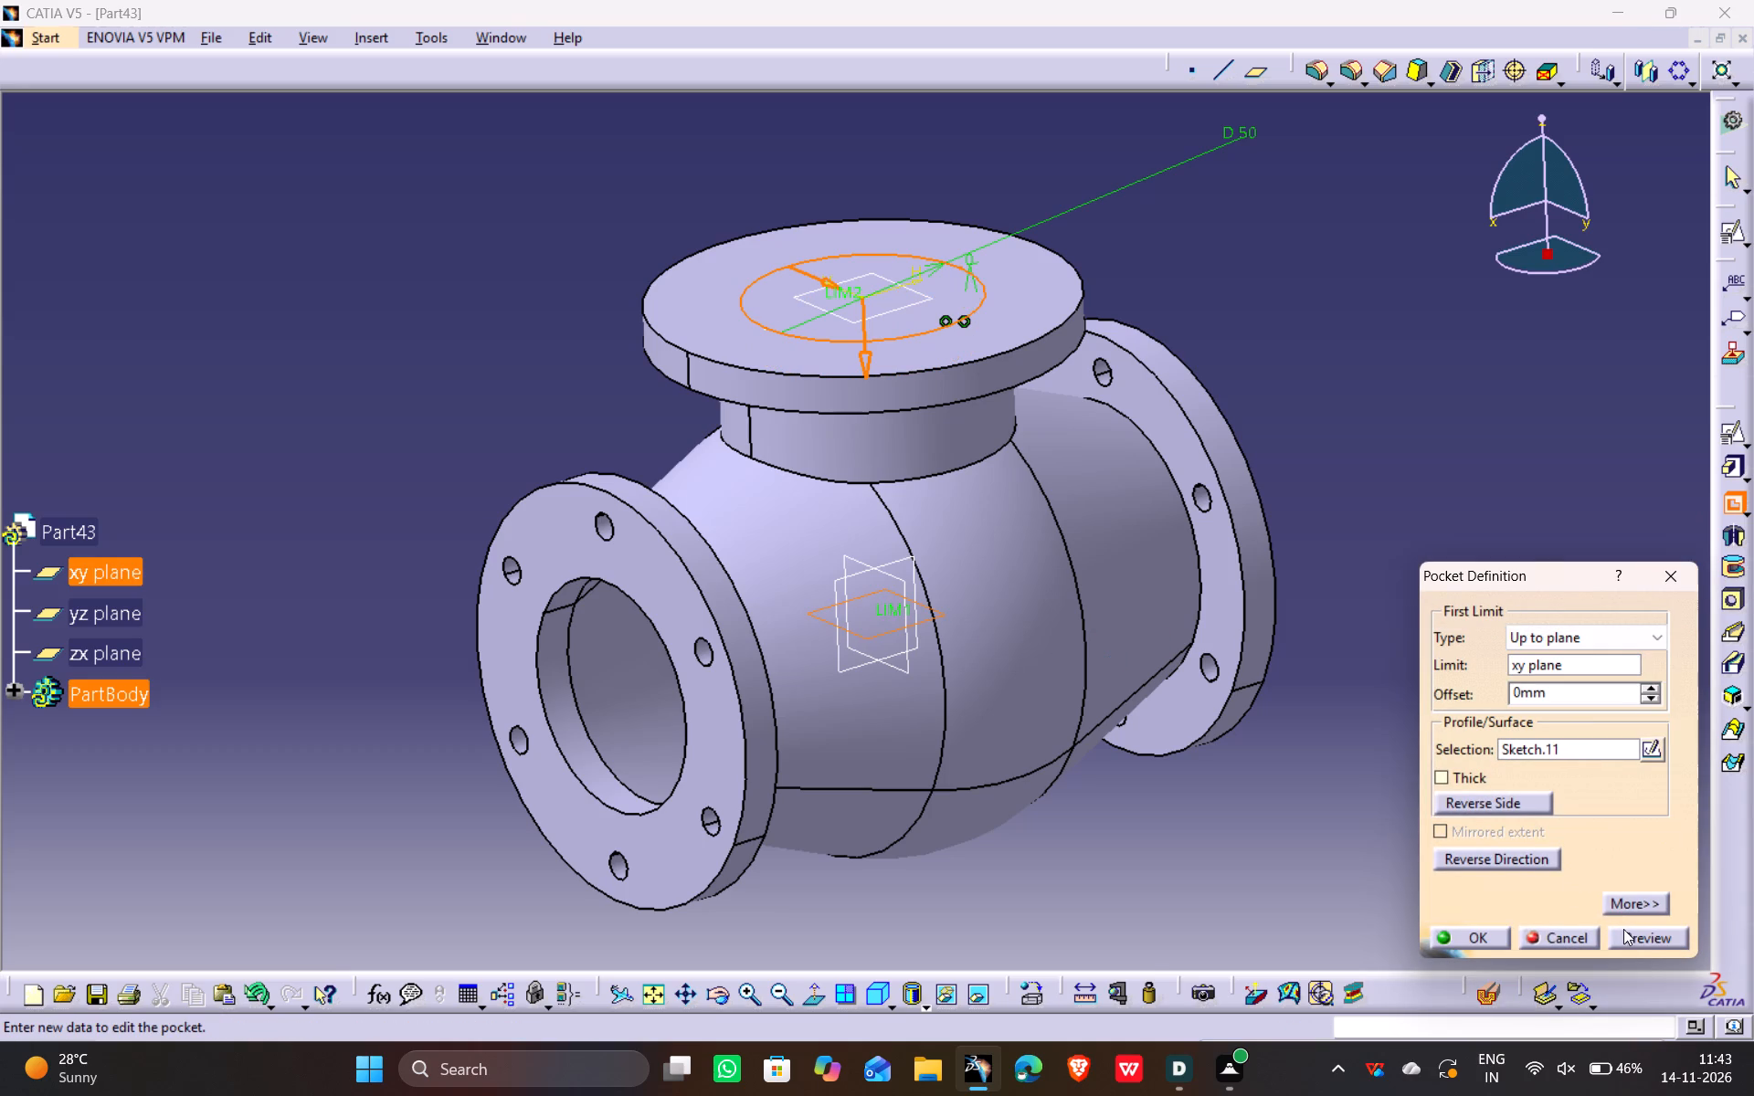
left_click(1638, 943)
middle_click_drag(902, 307, 893, 659)
scroll(902, 307, "down", 2)
left_click_drag(902, 307, 893, 659)
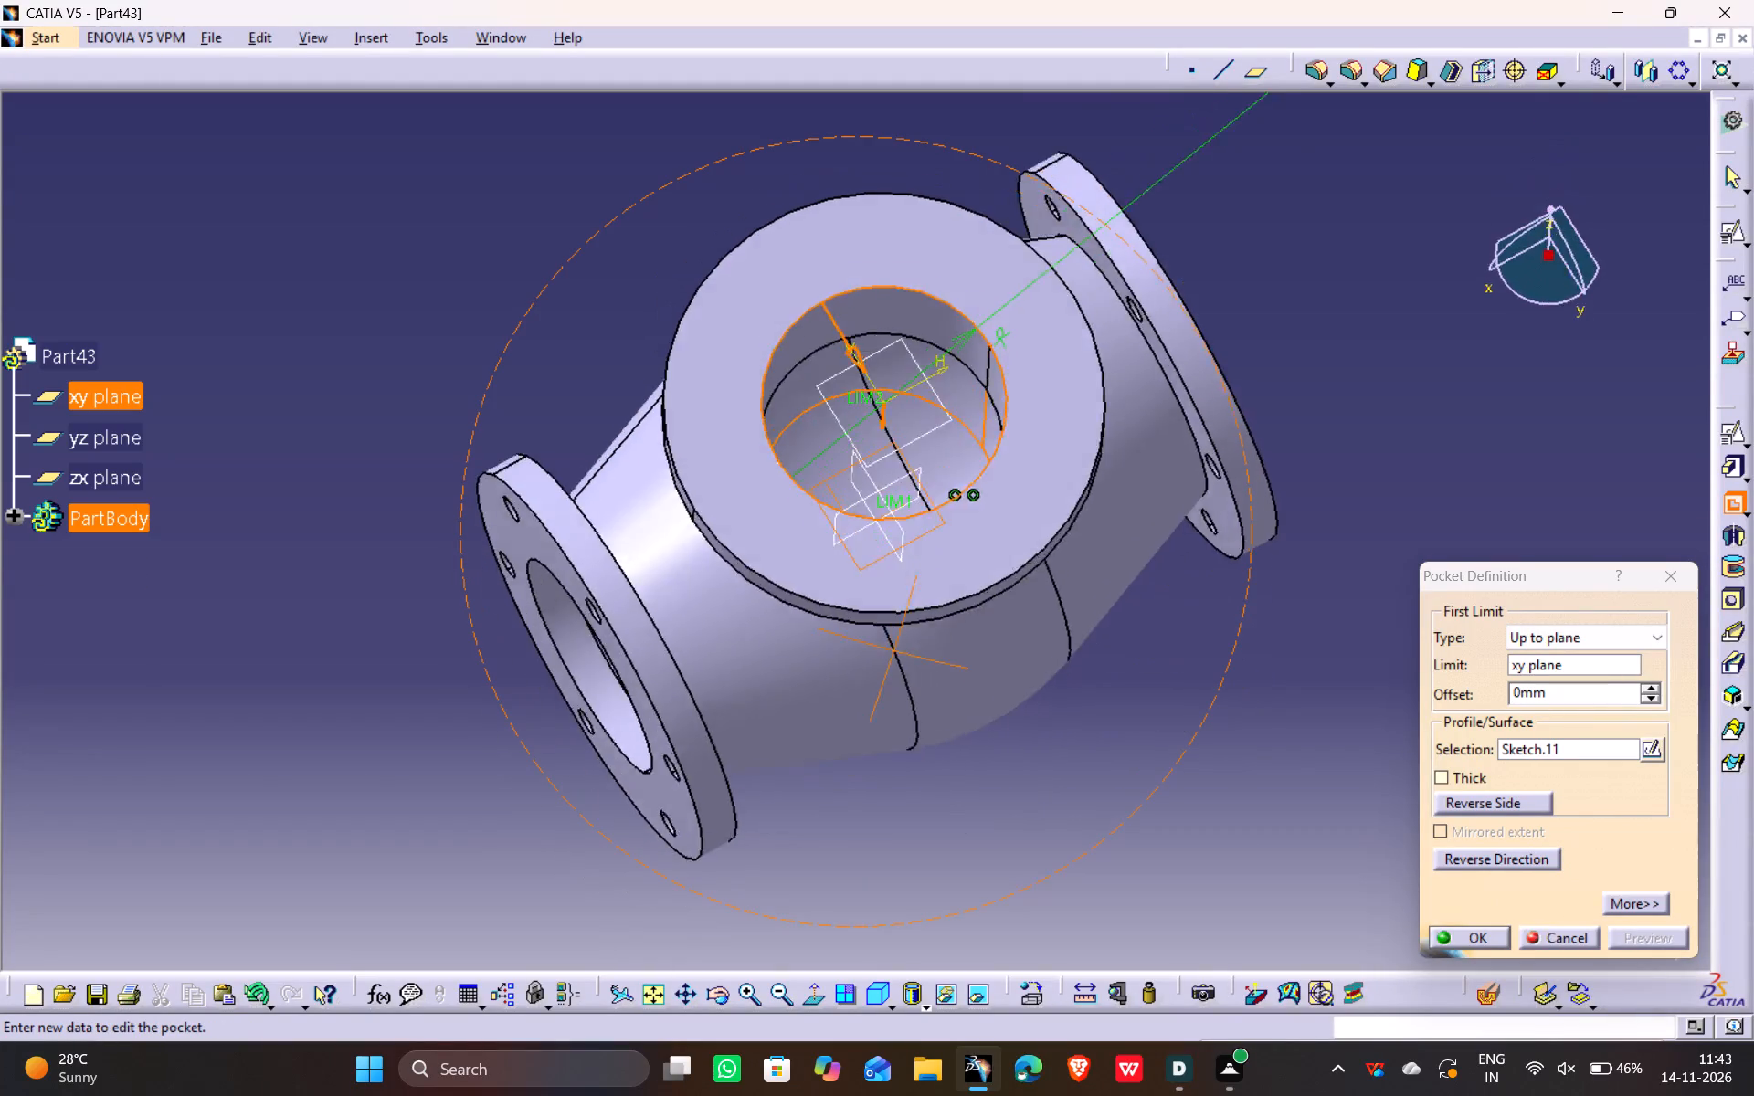
middle_click_drag(893, 659, 1183, 321)
left_click_drag(893, 659, 1183, 321)
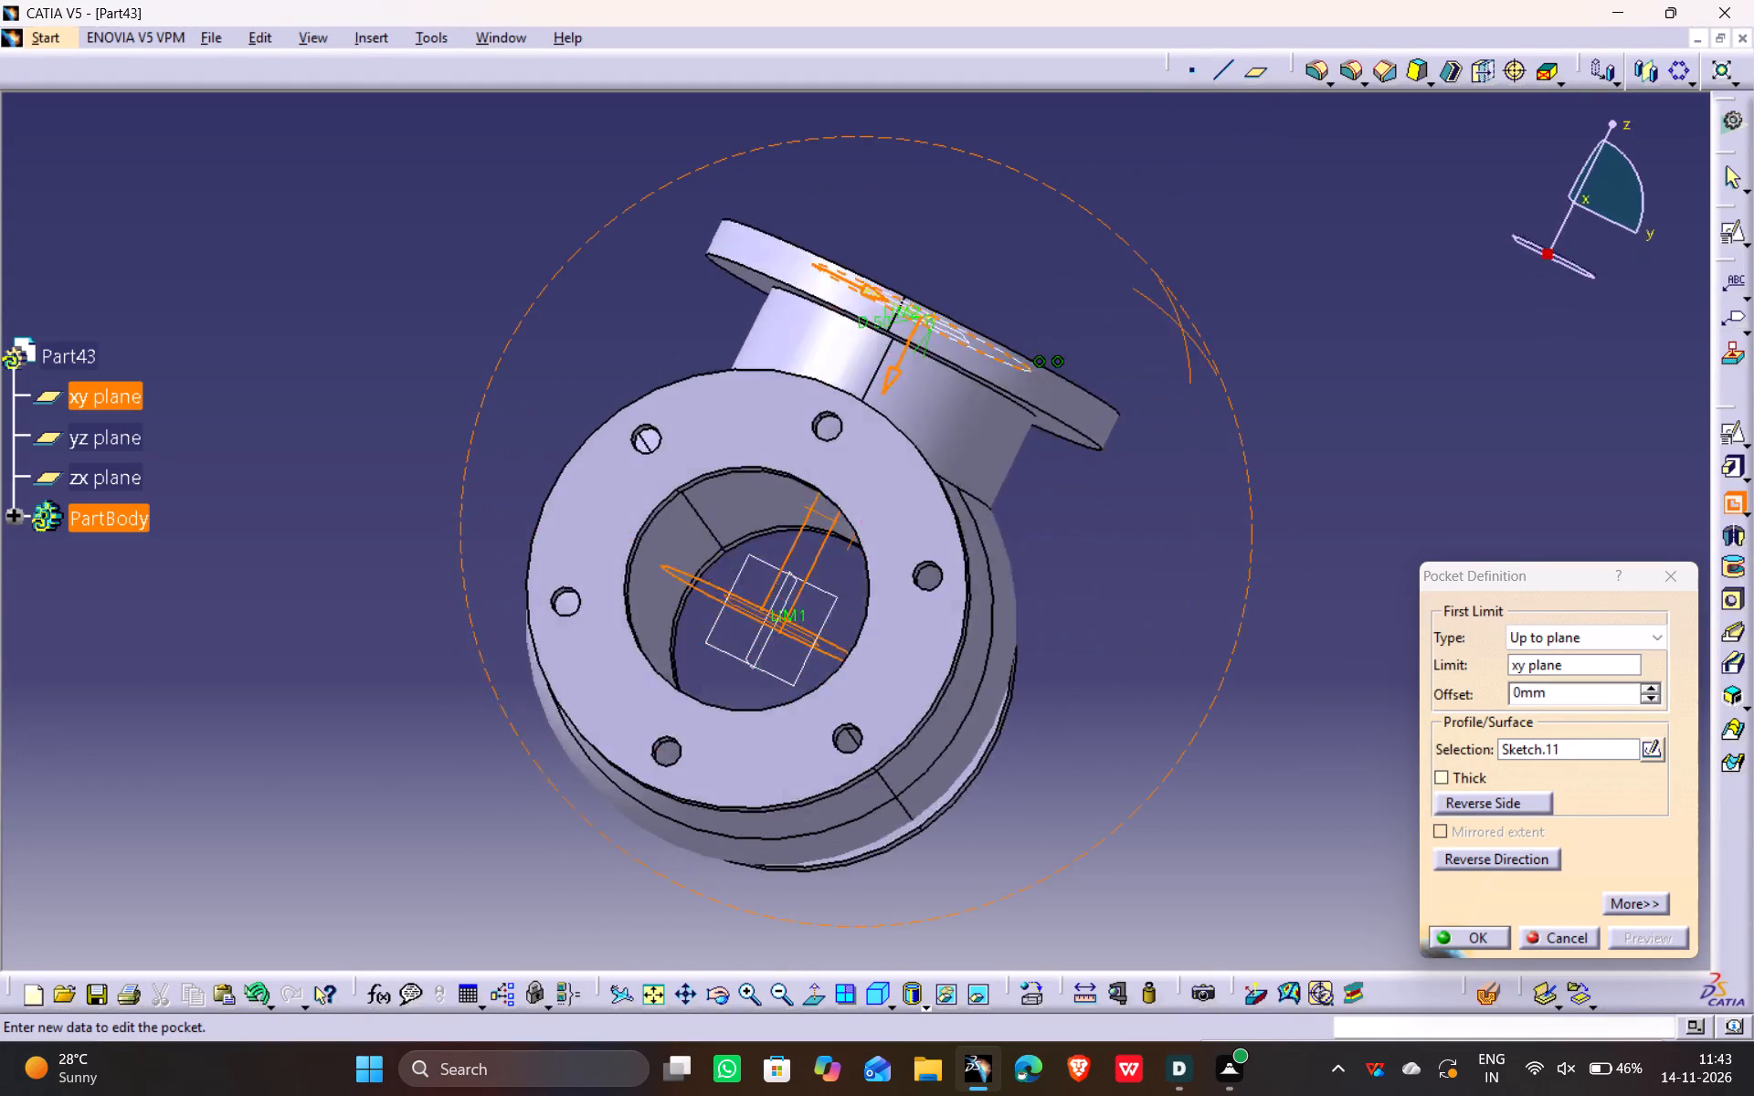
left_click_drag(1183, 321, 1186, 307)
middle_click_drag(1183, 321, 1186, 305)
middle_click_drag(1081, 385, 939, 482)
scroll(1081, 385, "down", 2)
left_click_drag(1079, 385, 939, 482)
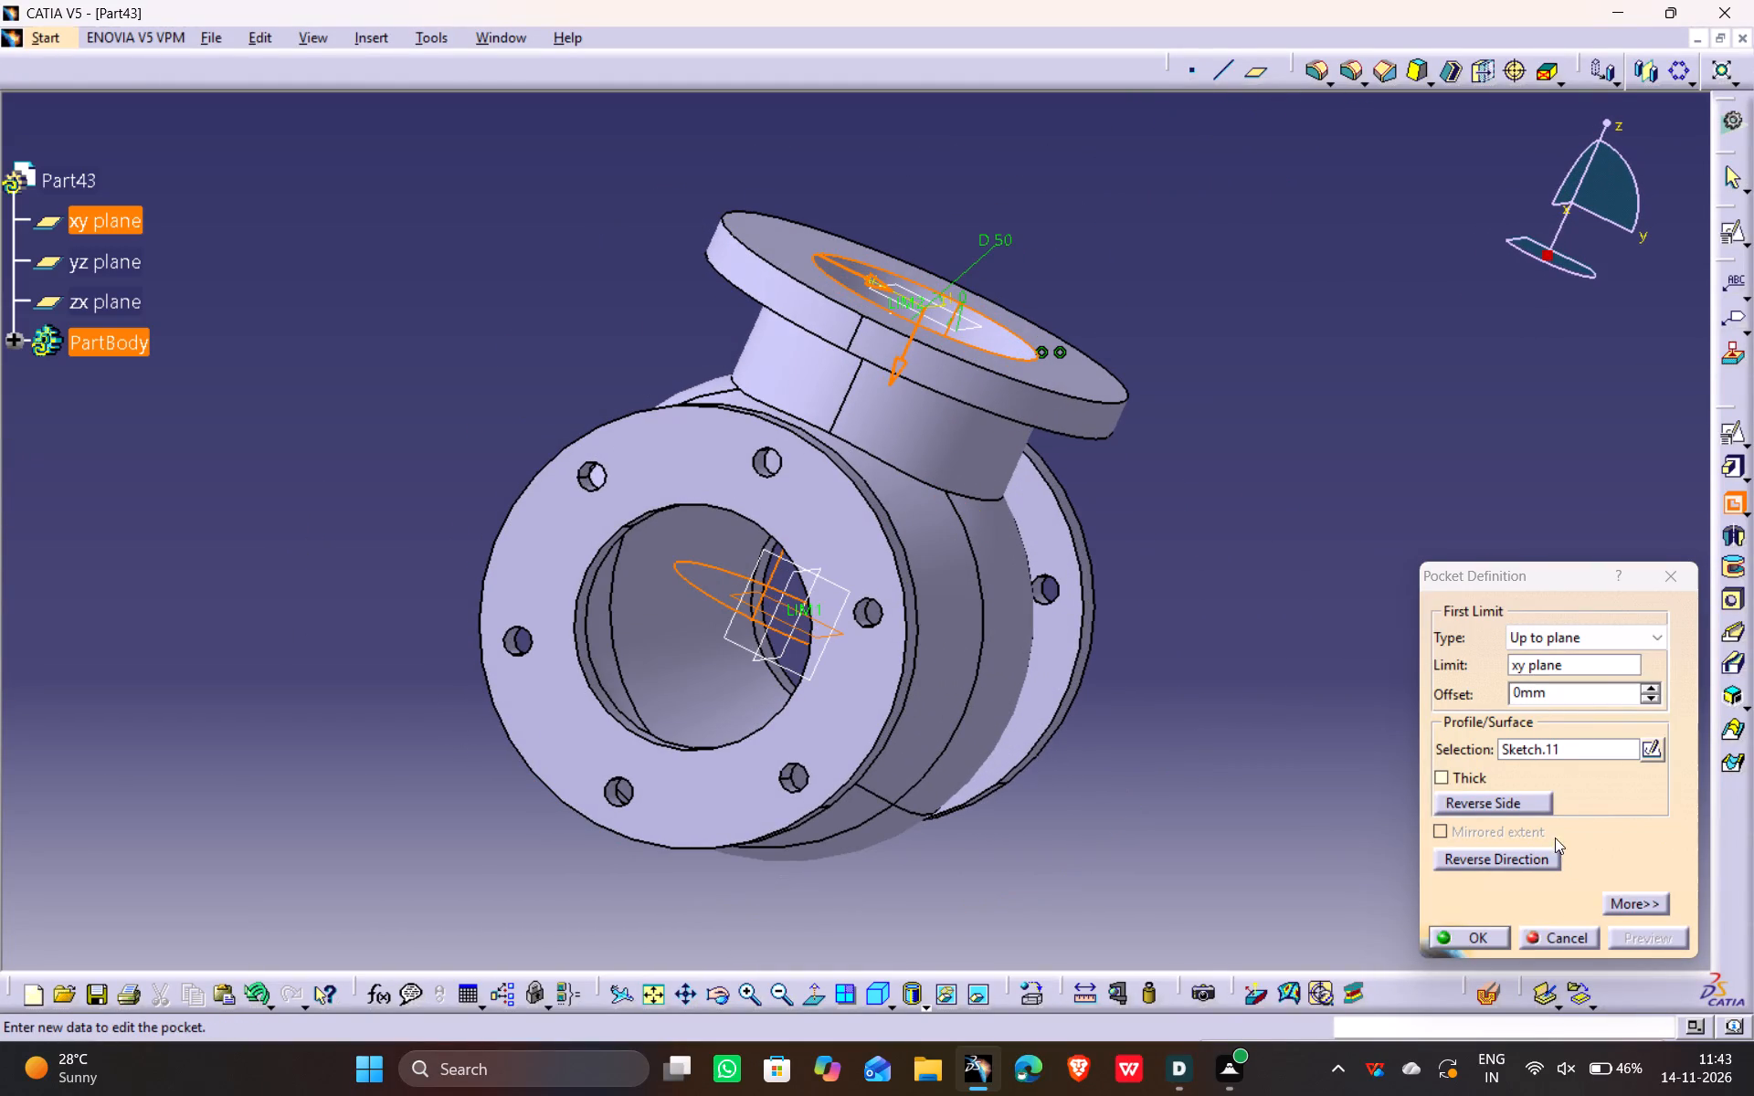
left_click(1474, 941)
left_click(1261, 368)
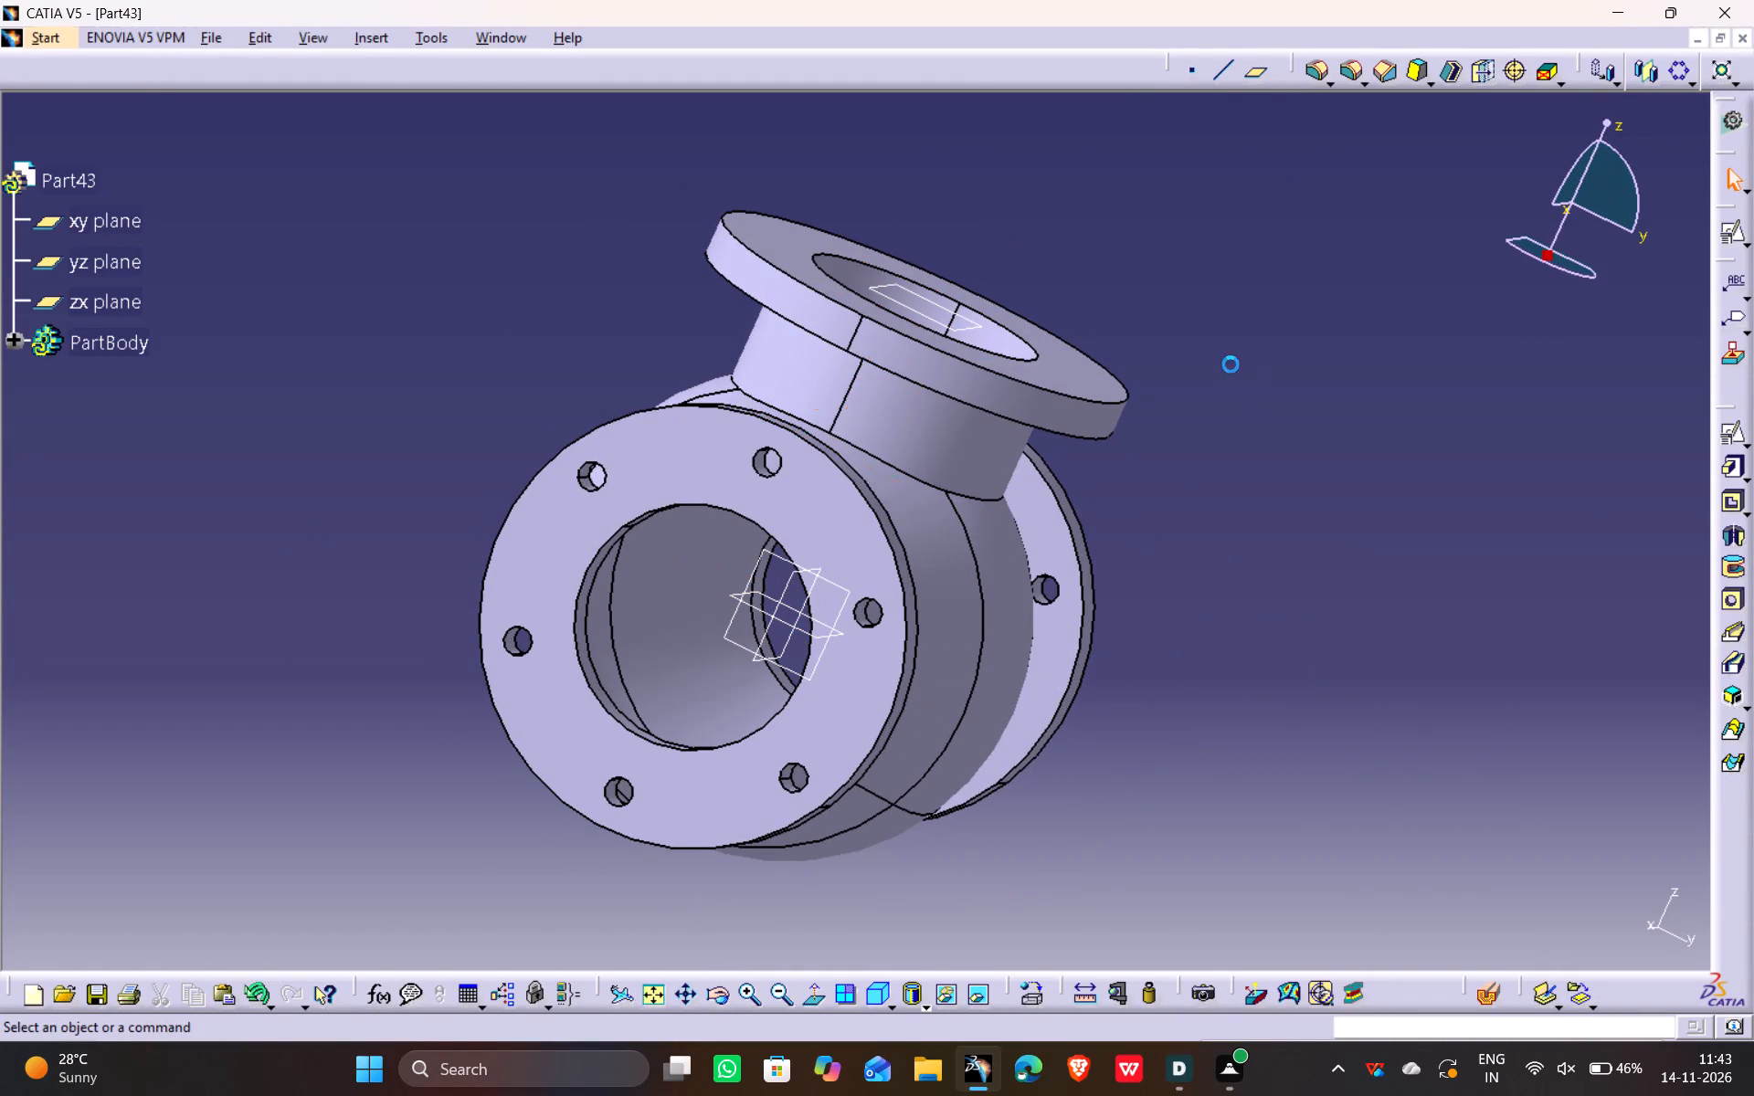
Examine the bored upper flange and the hollow body from several angles.
middle_click_drag(1182, 324, 1119, 300)
scroll(1182, 324, "down", 2)
left_click_drag(1181, 324, 1119, 300)
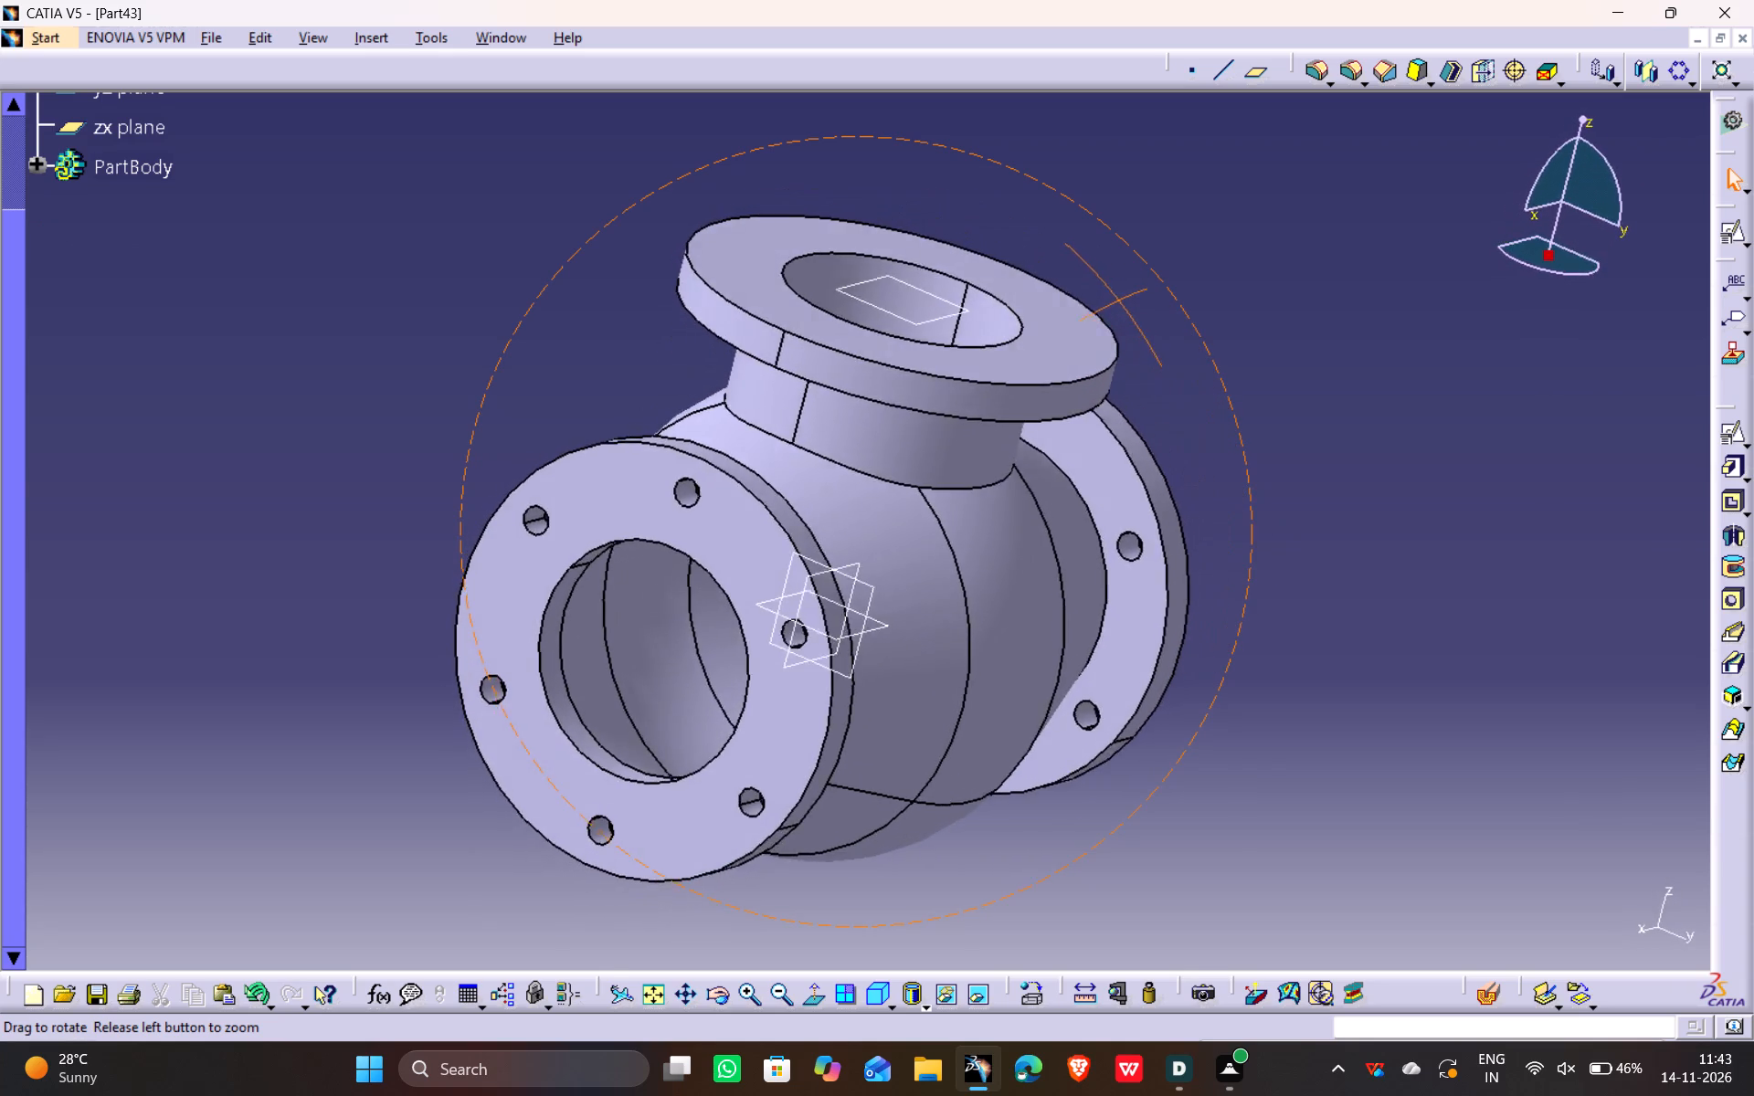
middle_click_drag(1119, 300, 1198, 371)
left_click_drag(1119, 300, 1198, 371)
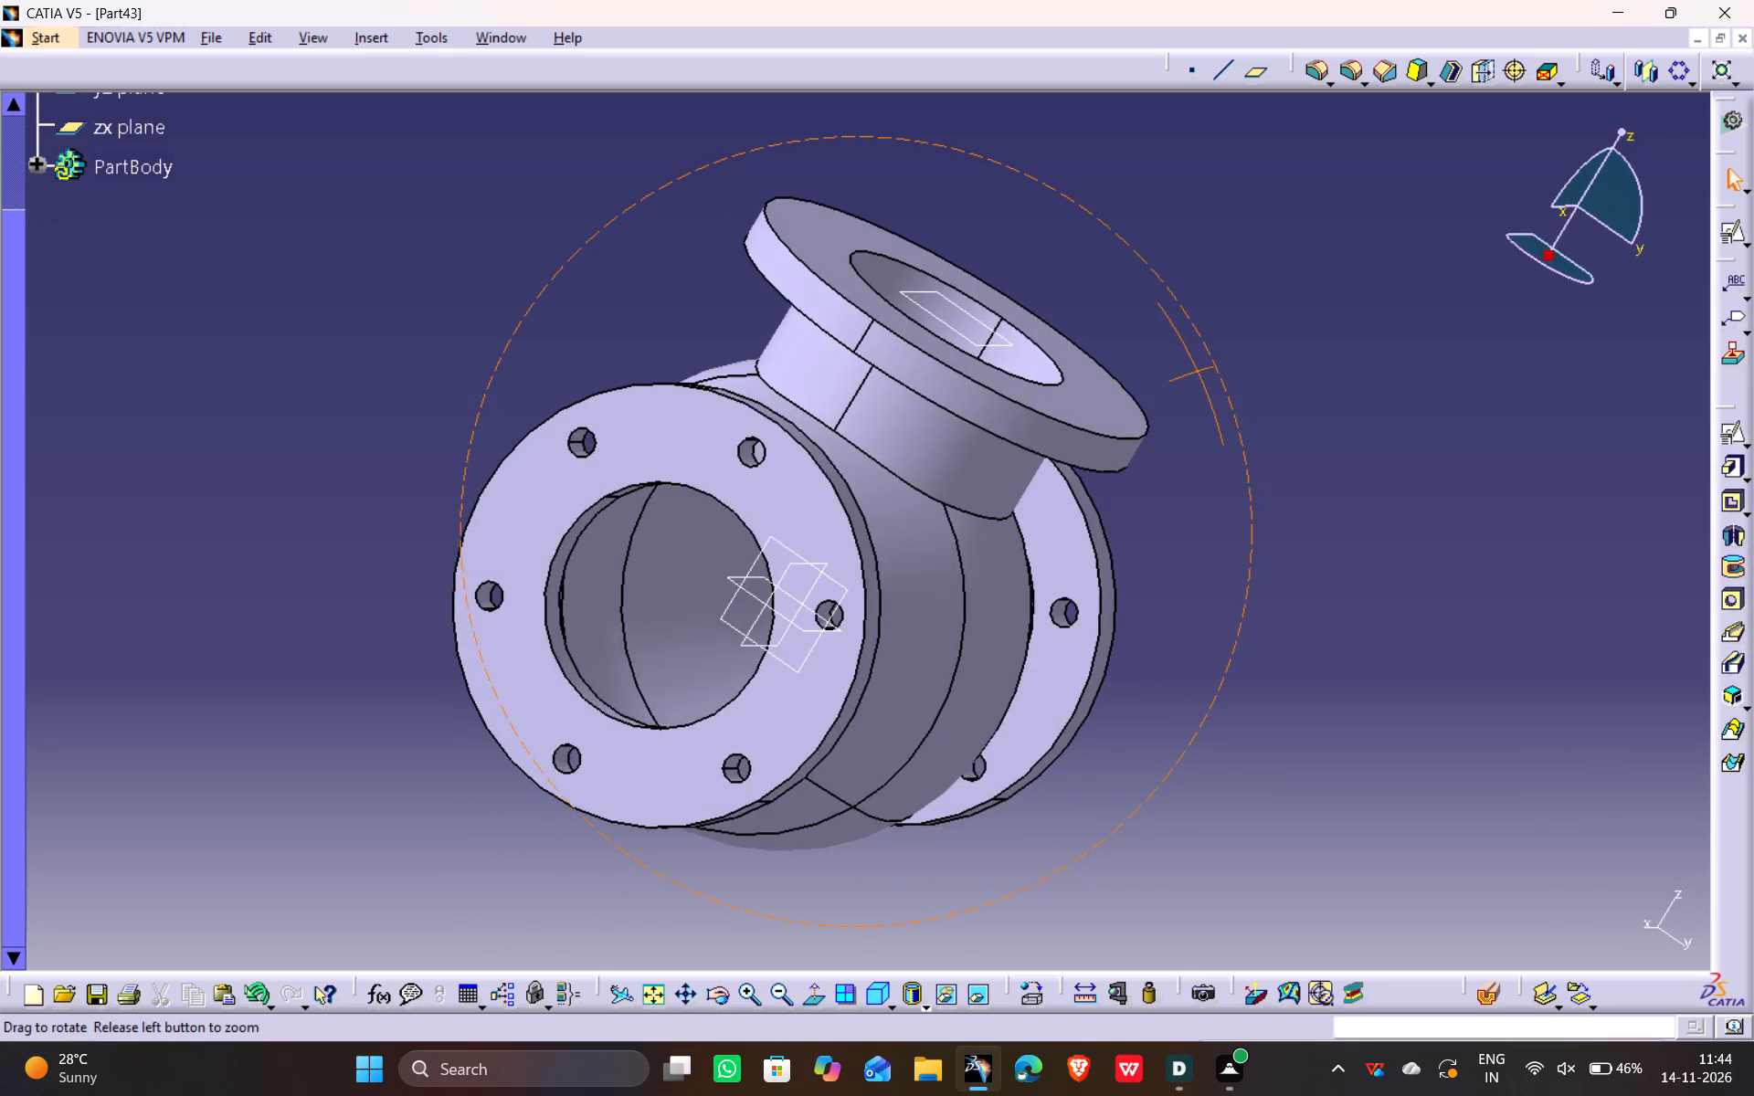
left_click_drag(1198, 371, 1211, 364)
middle_click_drag(1198, 371, 1203, 367)
left_click_drag(1211, 364, 1203, 367)
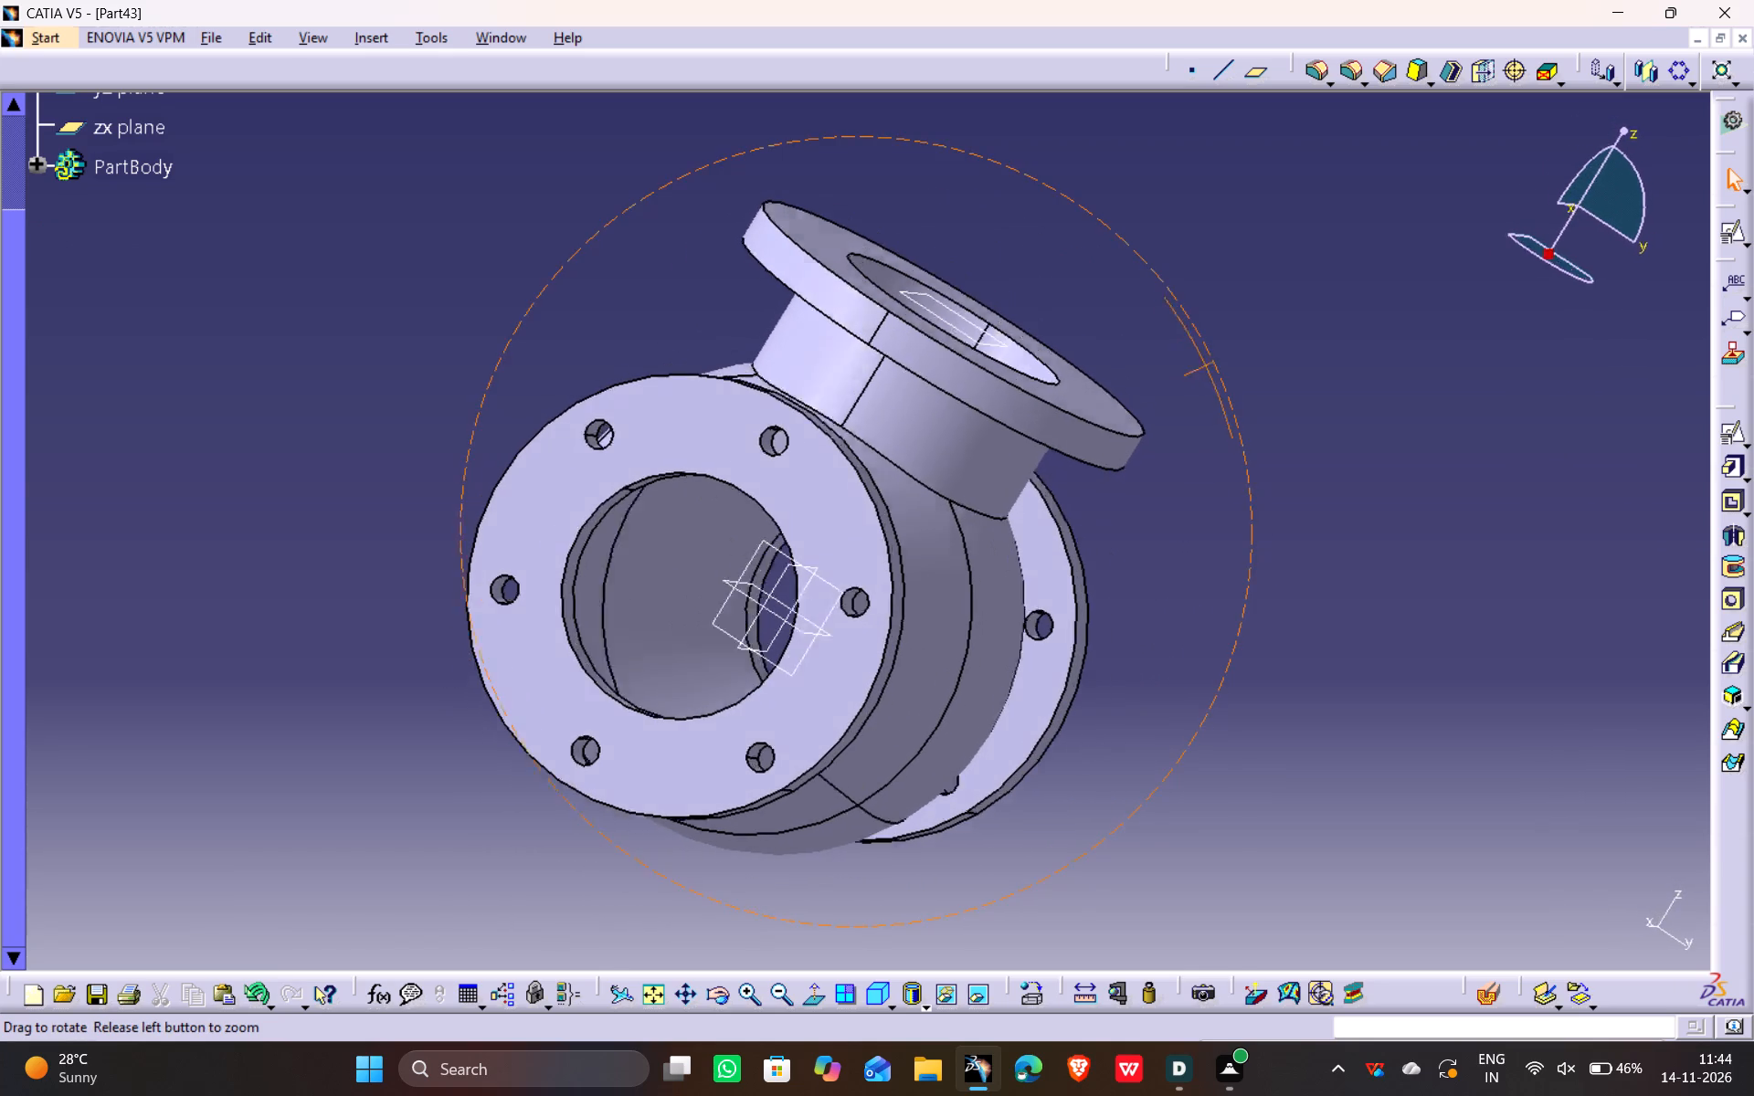
left_click_drag(1203, 367, 1139, 385)
middle_click_drag(1203, 367, 1134, 376)
left_click(1094, 390)
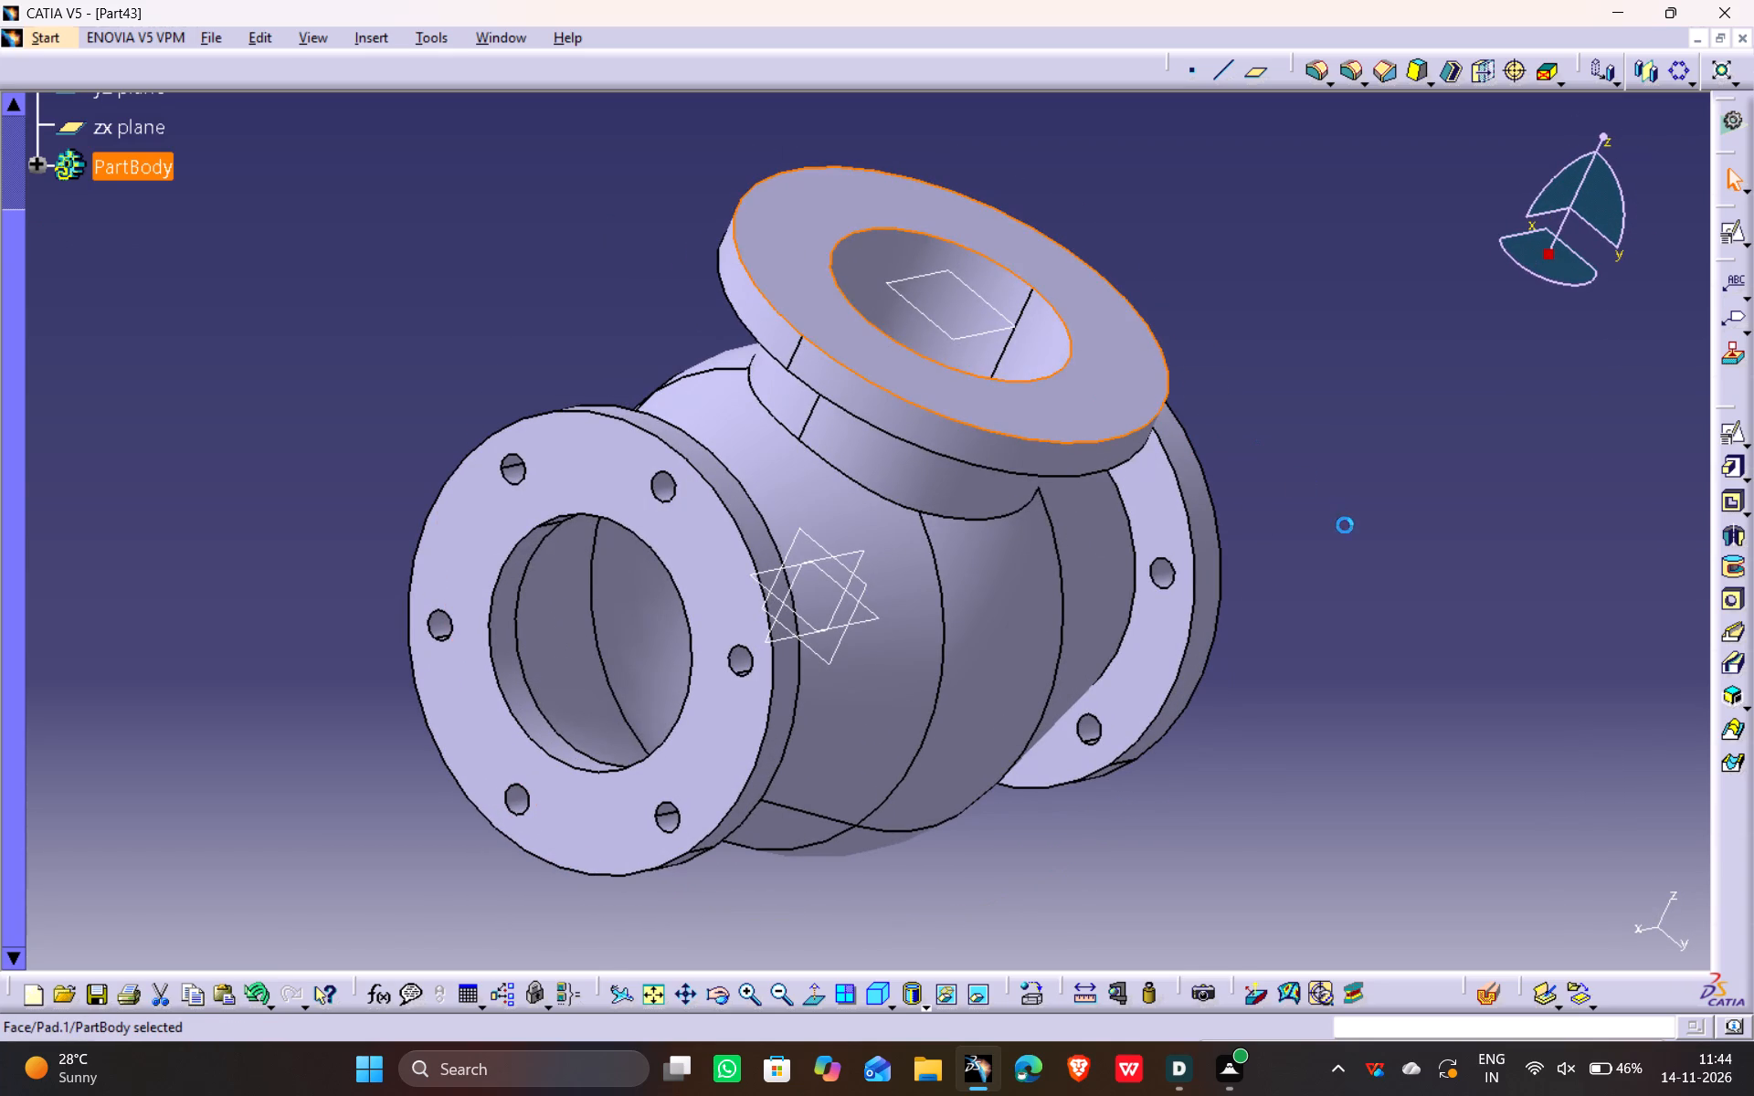
middle_click_drag(1363, 342, 1305, 372)
scroll(1363, 342, "down", 2)
left_click_drag(1362, 341, 1305, 372)
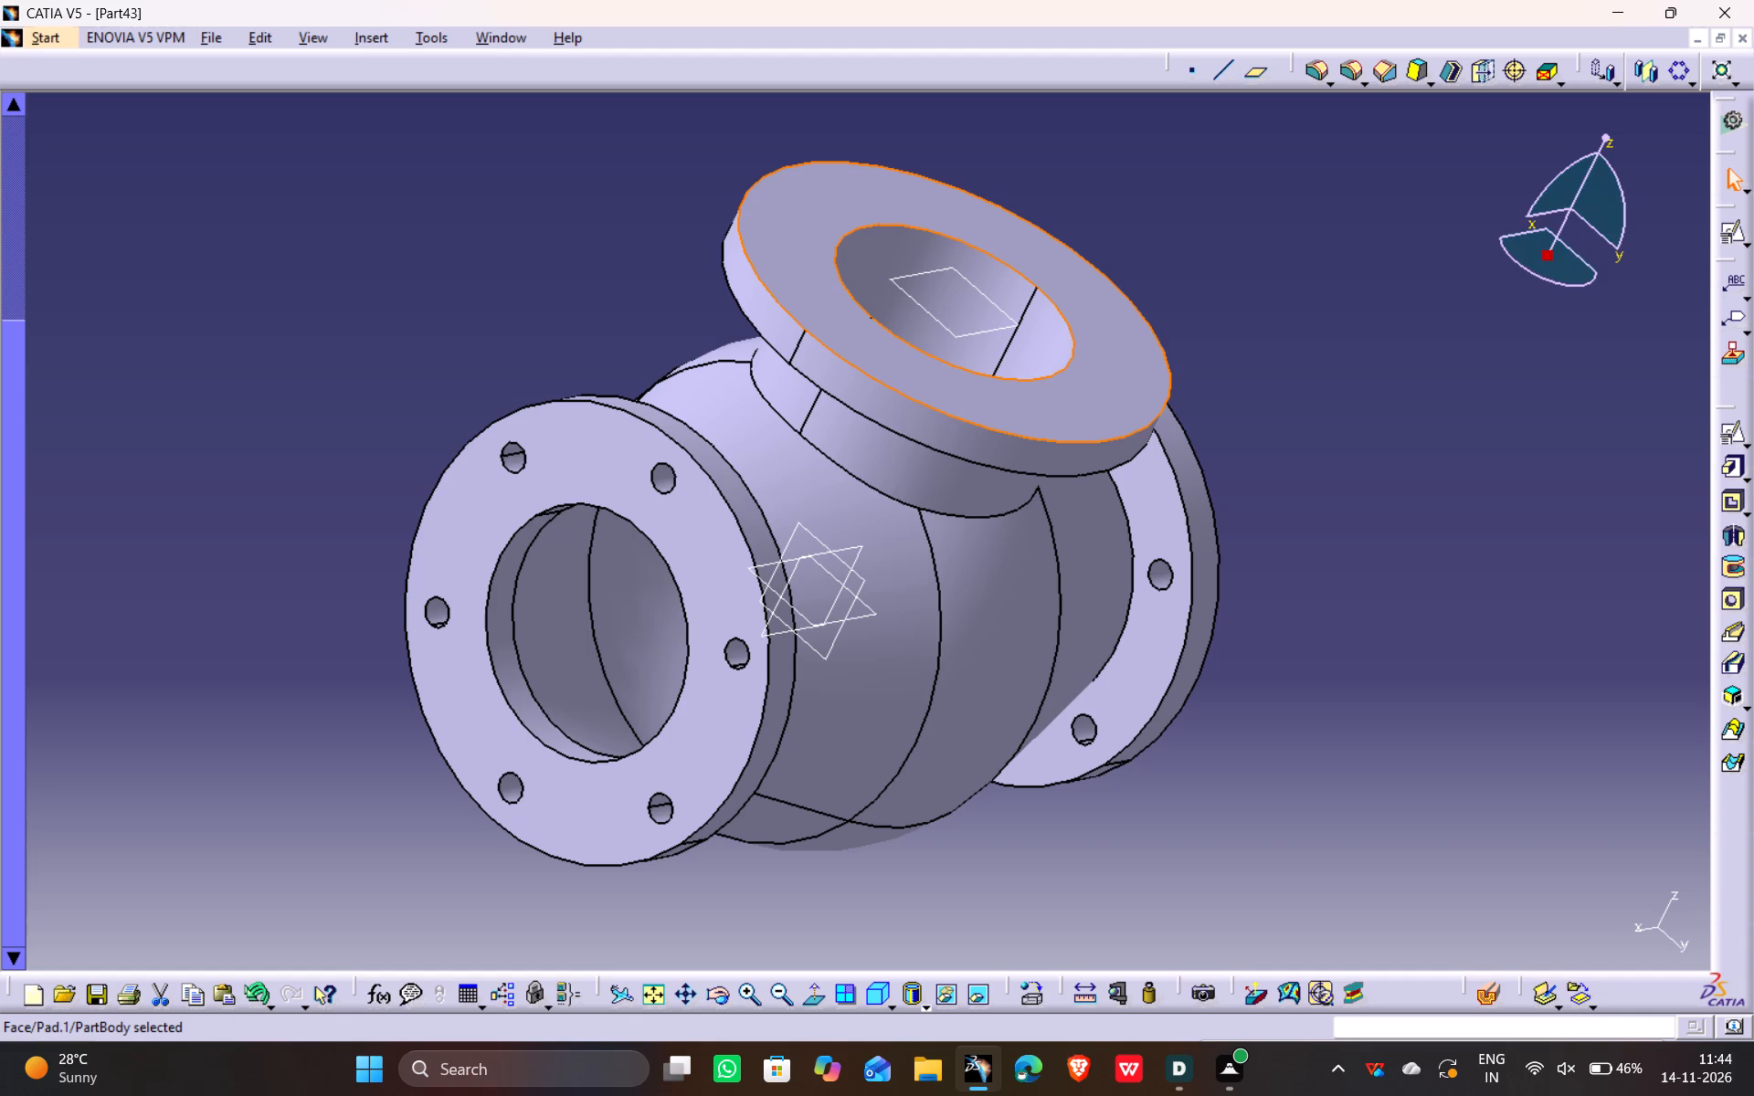
scroll(1300, 343, "up", 1)
left_click(1422, 551)
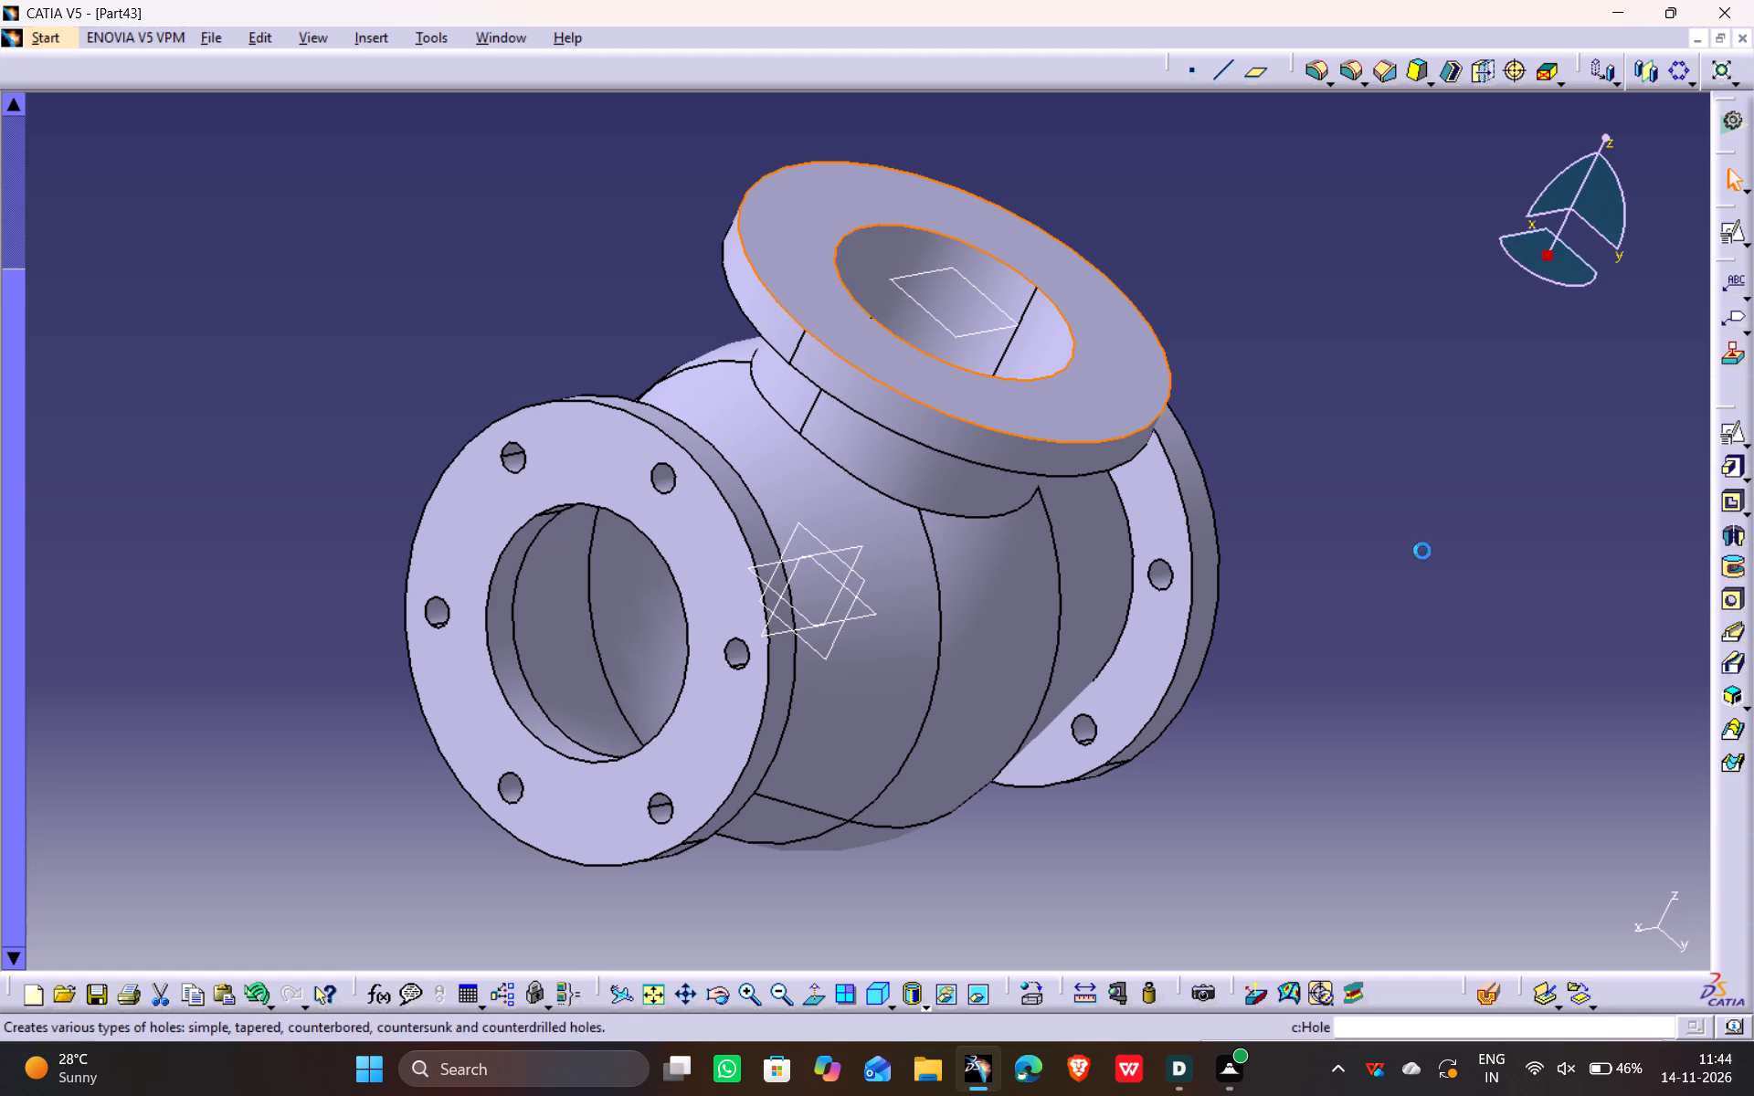
Start a hole on the top face of the upper flange and move its centre out of the bore onto the flange ring.
left_click(1738, 608)
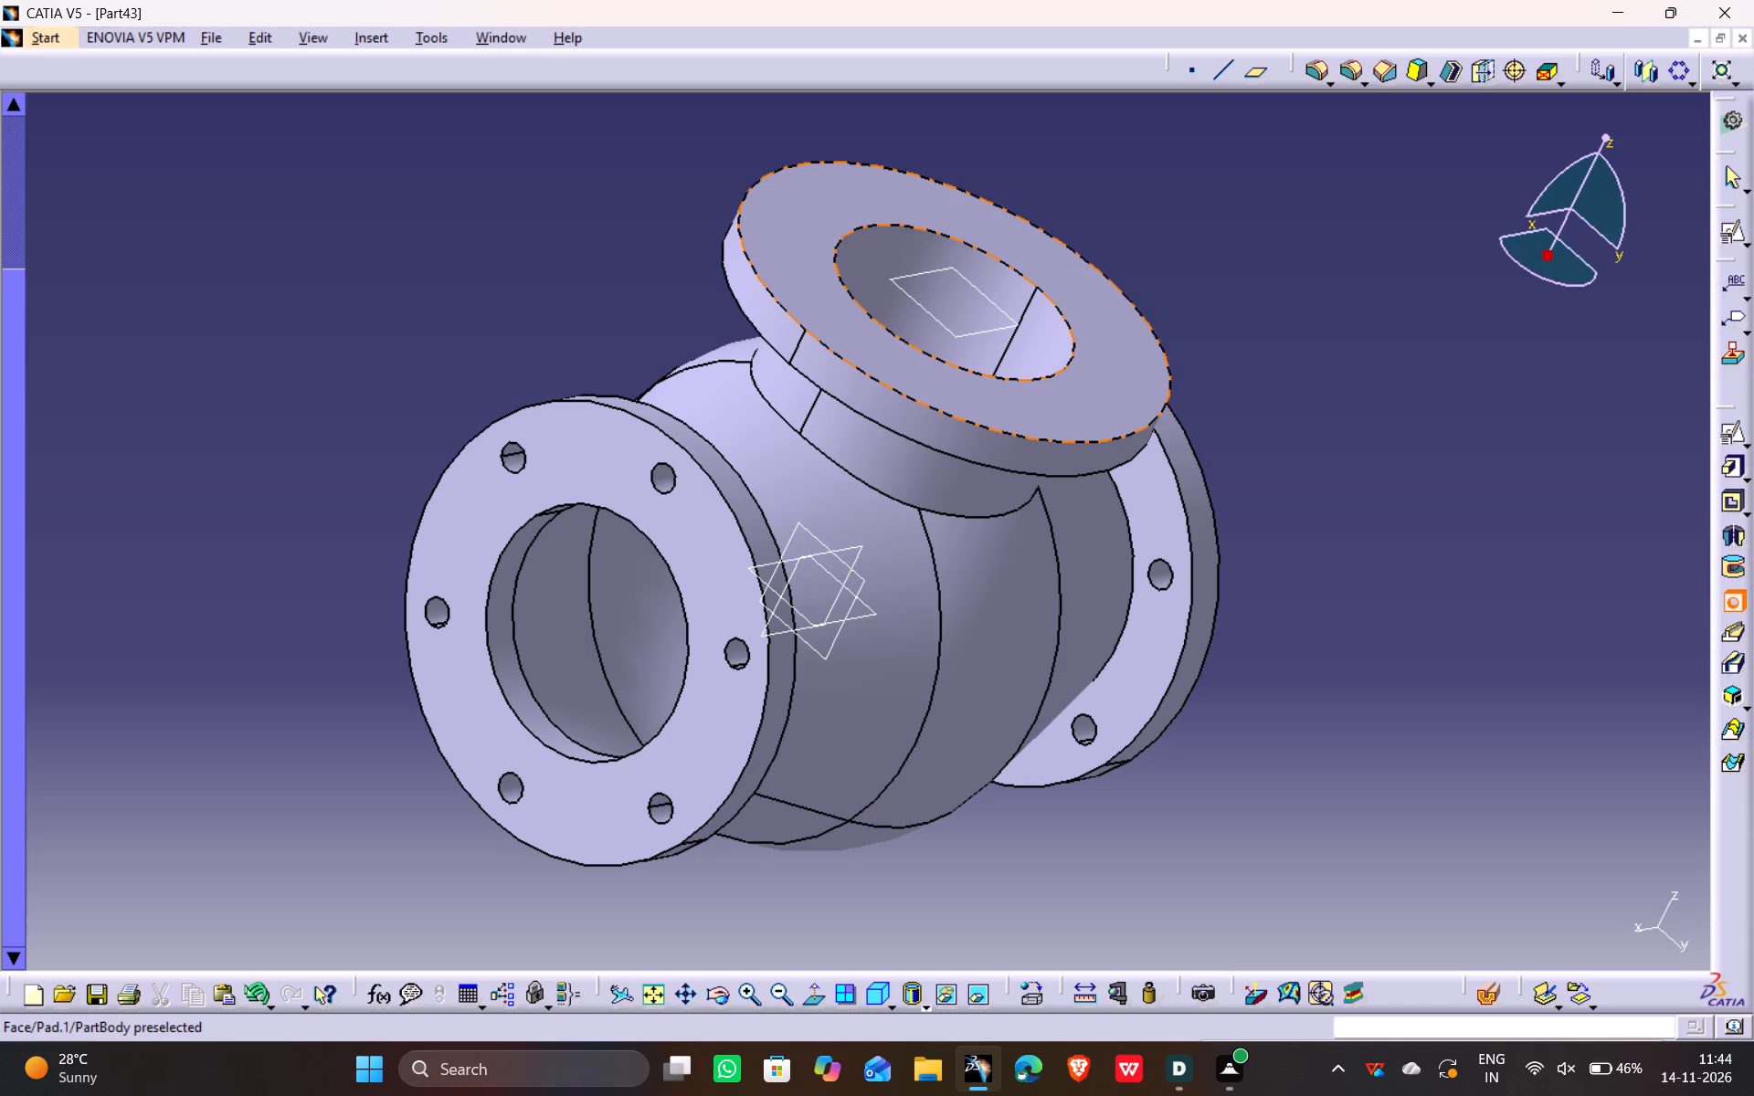
left_click(1082, 278)
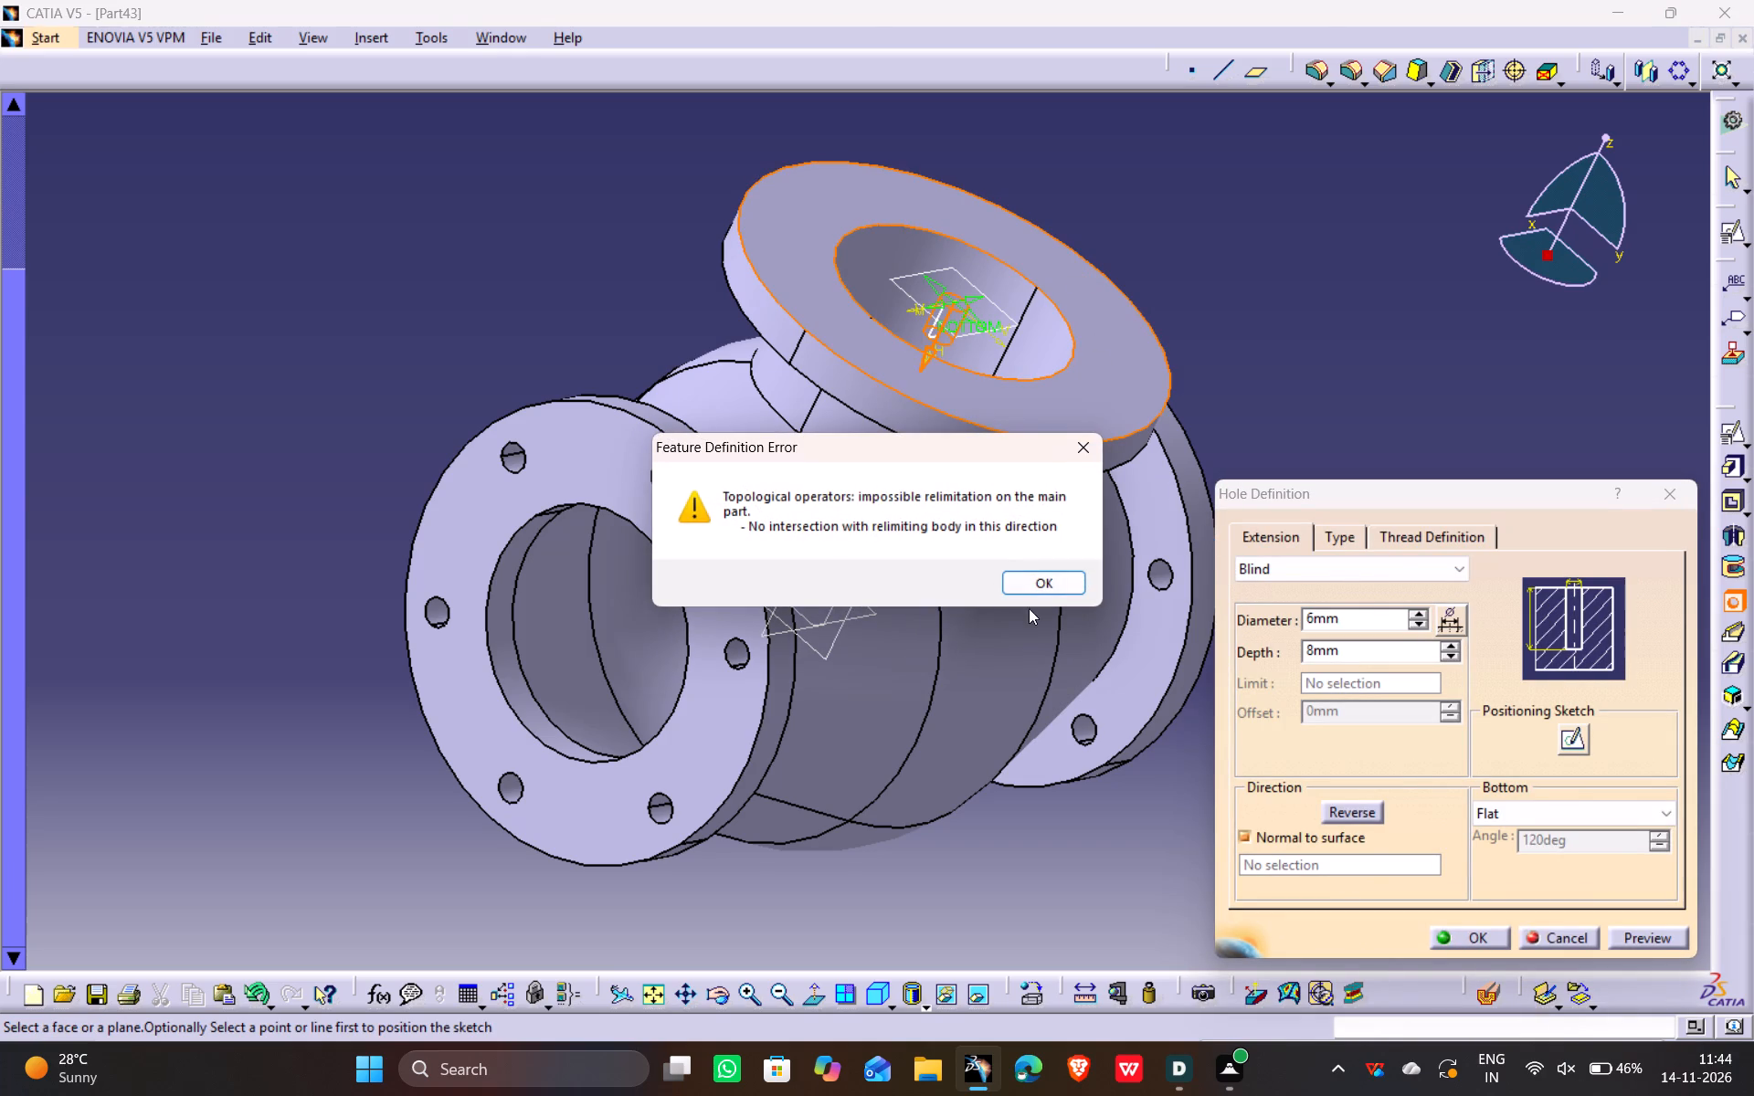
left_click(1048, 579)
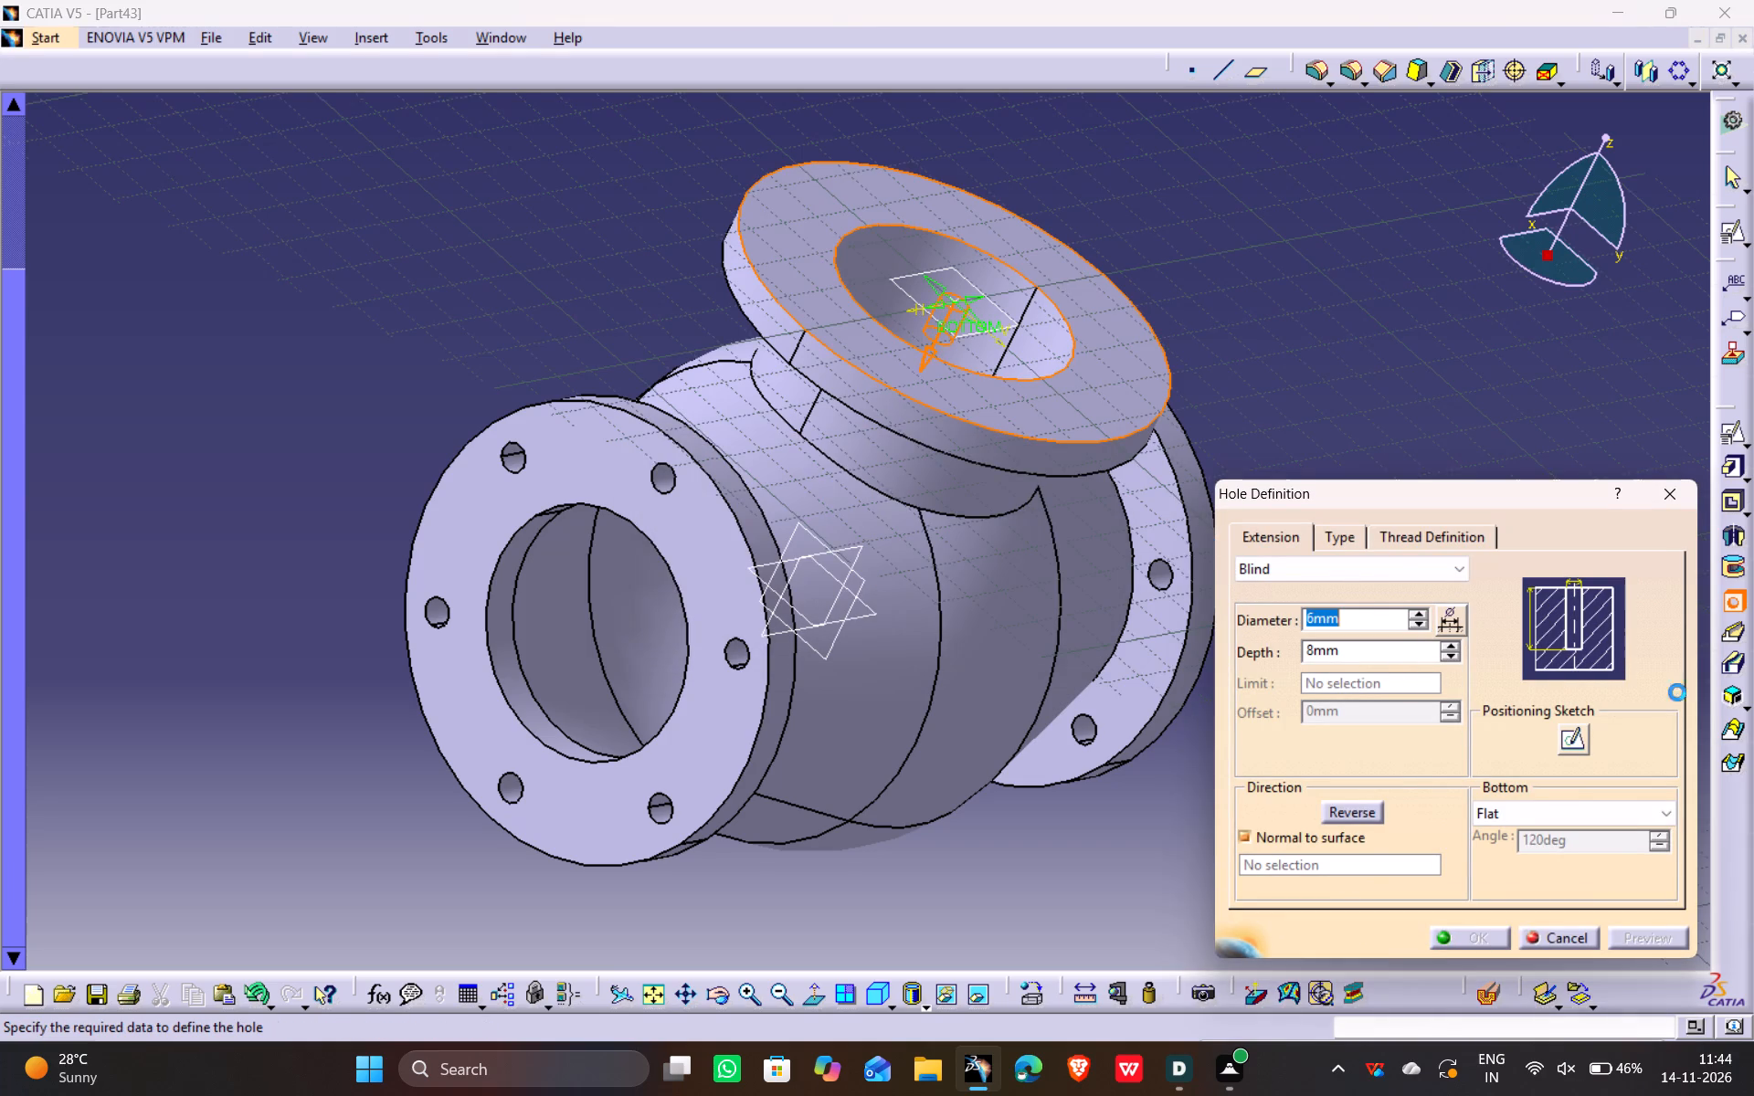
left_click_drag(952, 303, 999, 304)
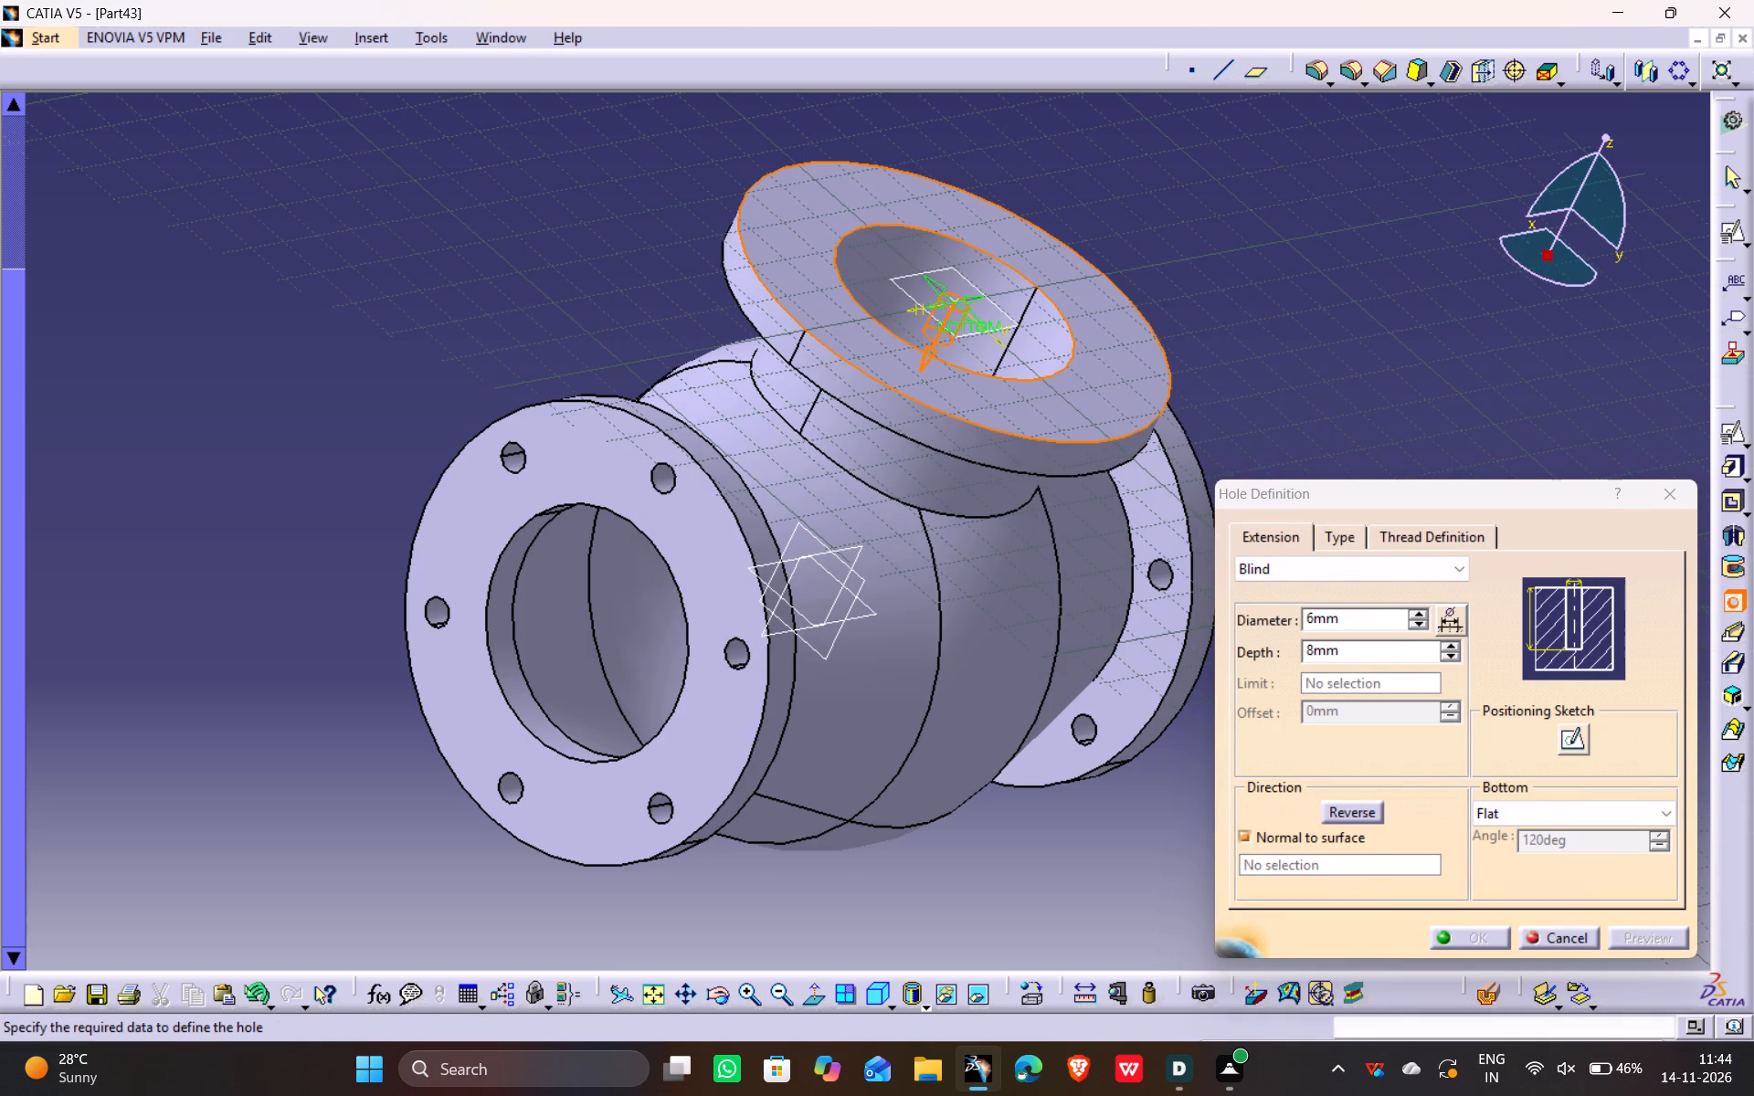
left_click_drag(999, 304, 1001, 304)
left_click_drag(958, 300, 1085, 285)
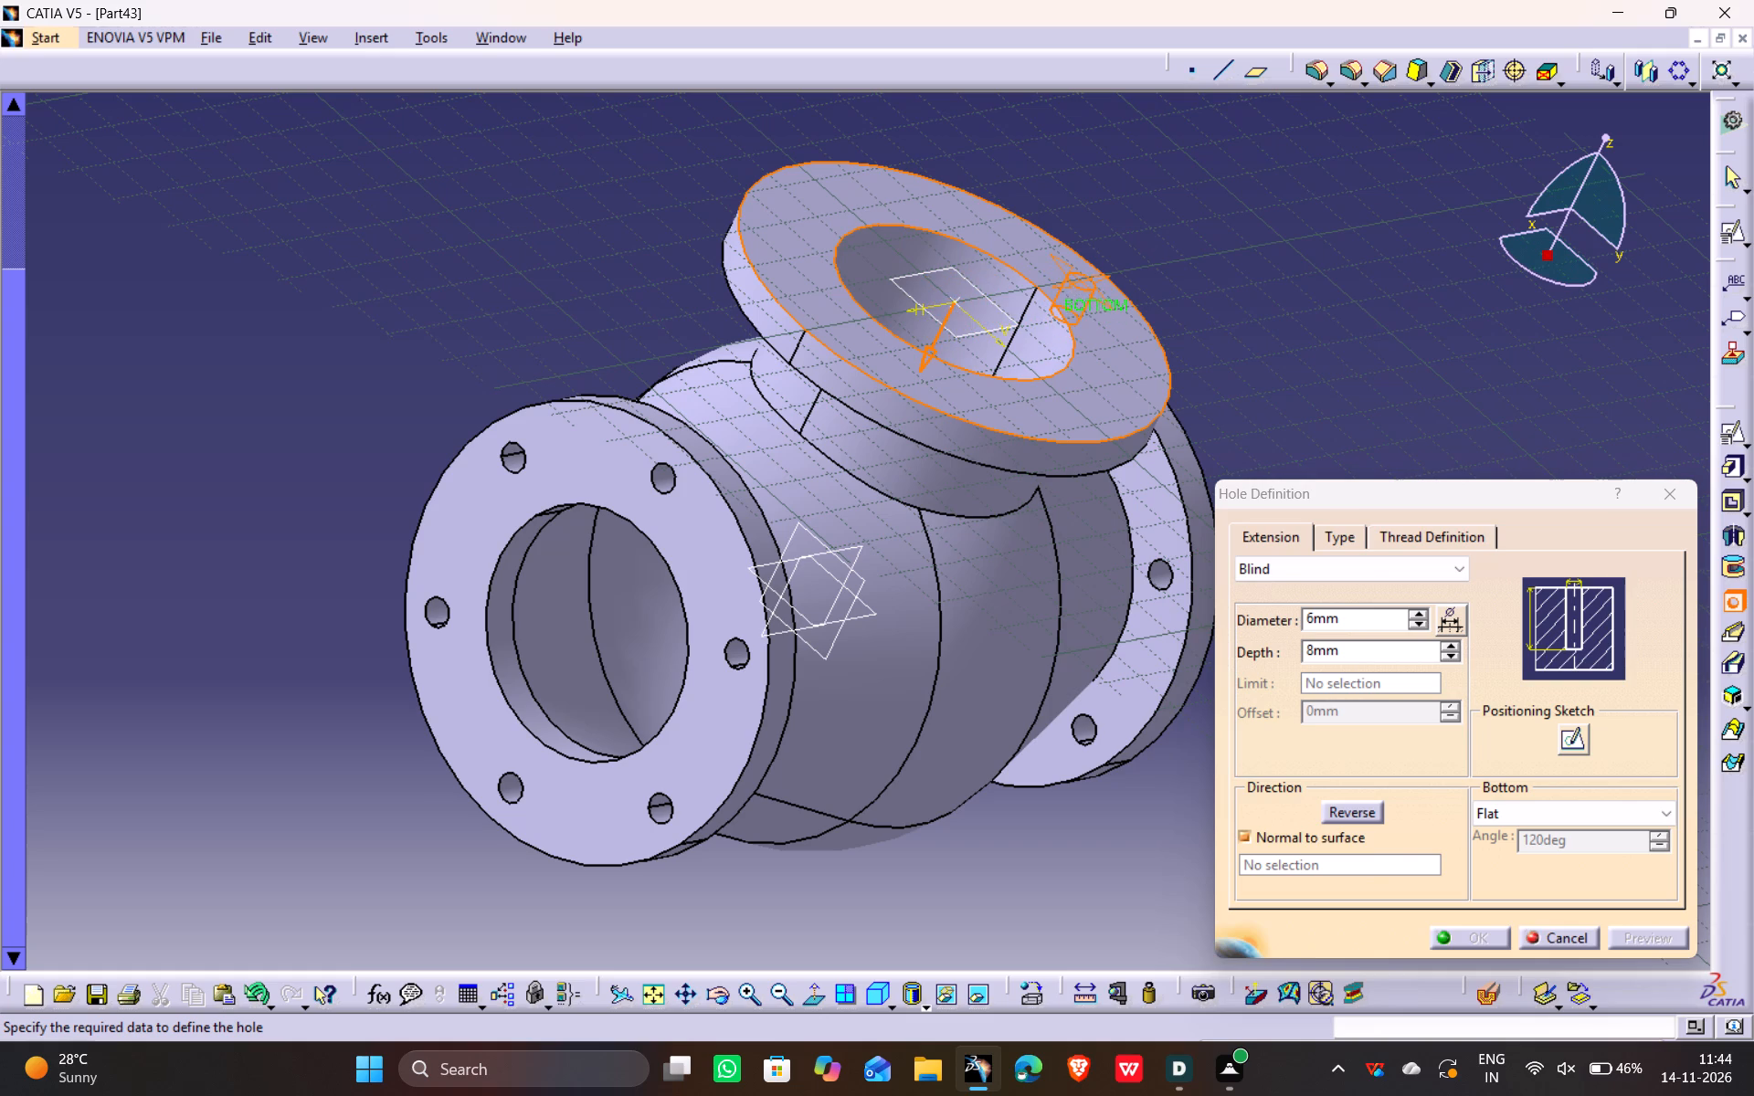
left_click_drag(1085, 285, 1087, 281)
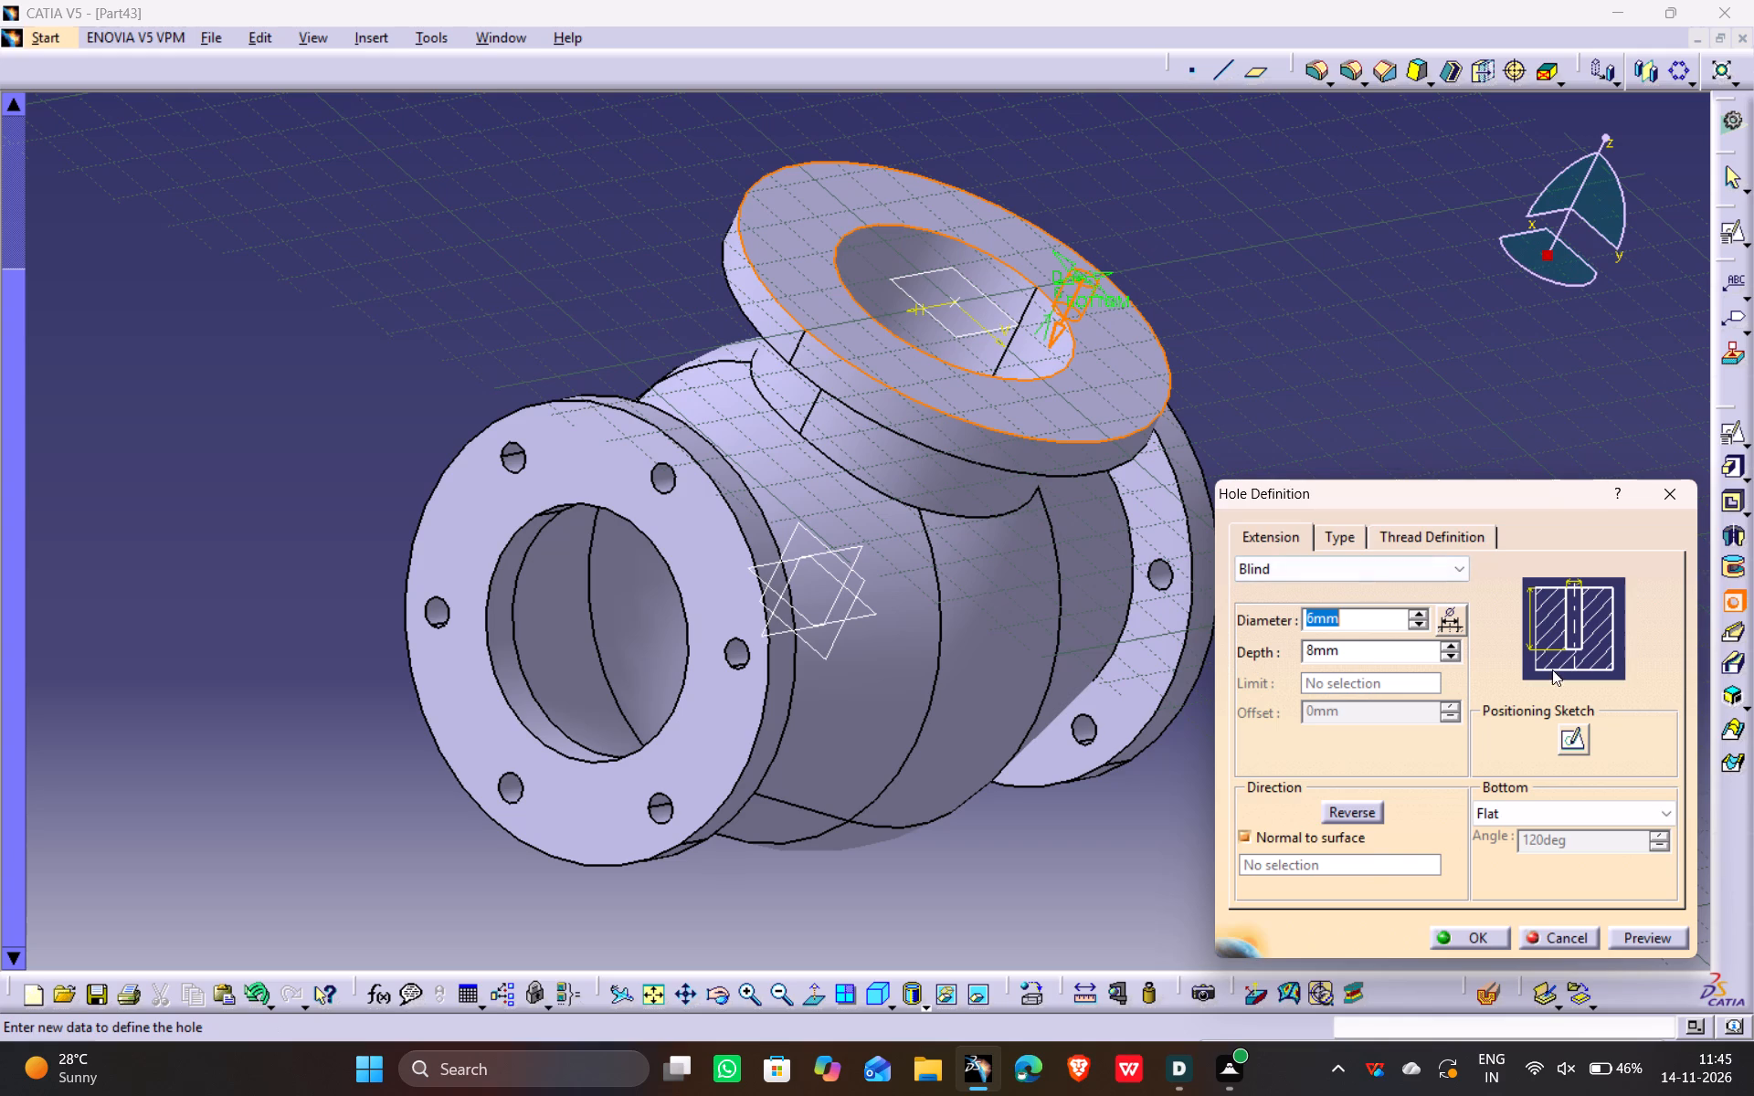
In the hole's positioning sketch, draw a construction circle about 66.5 mm in diameter centred on the origin and make it concentric with the bore.
left_click(1568, 739)
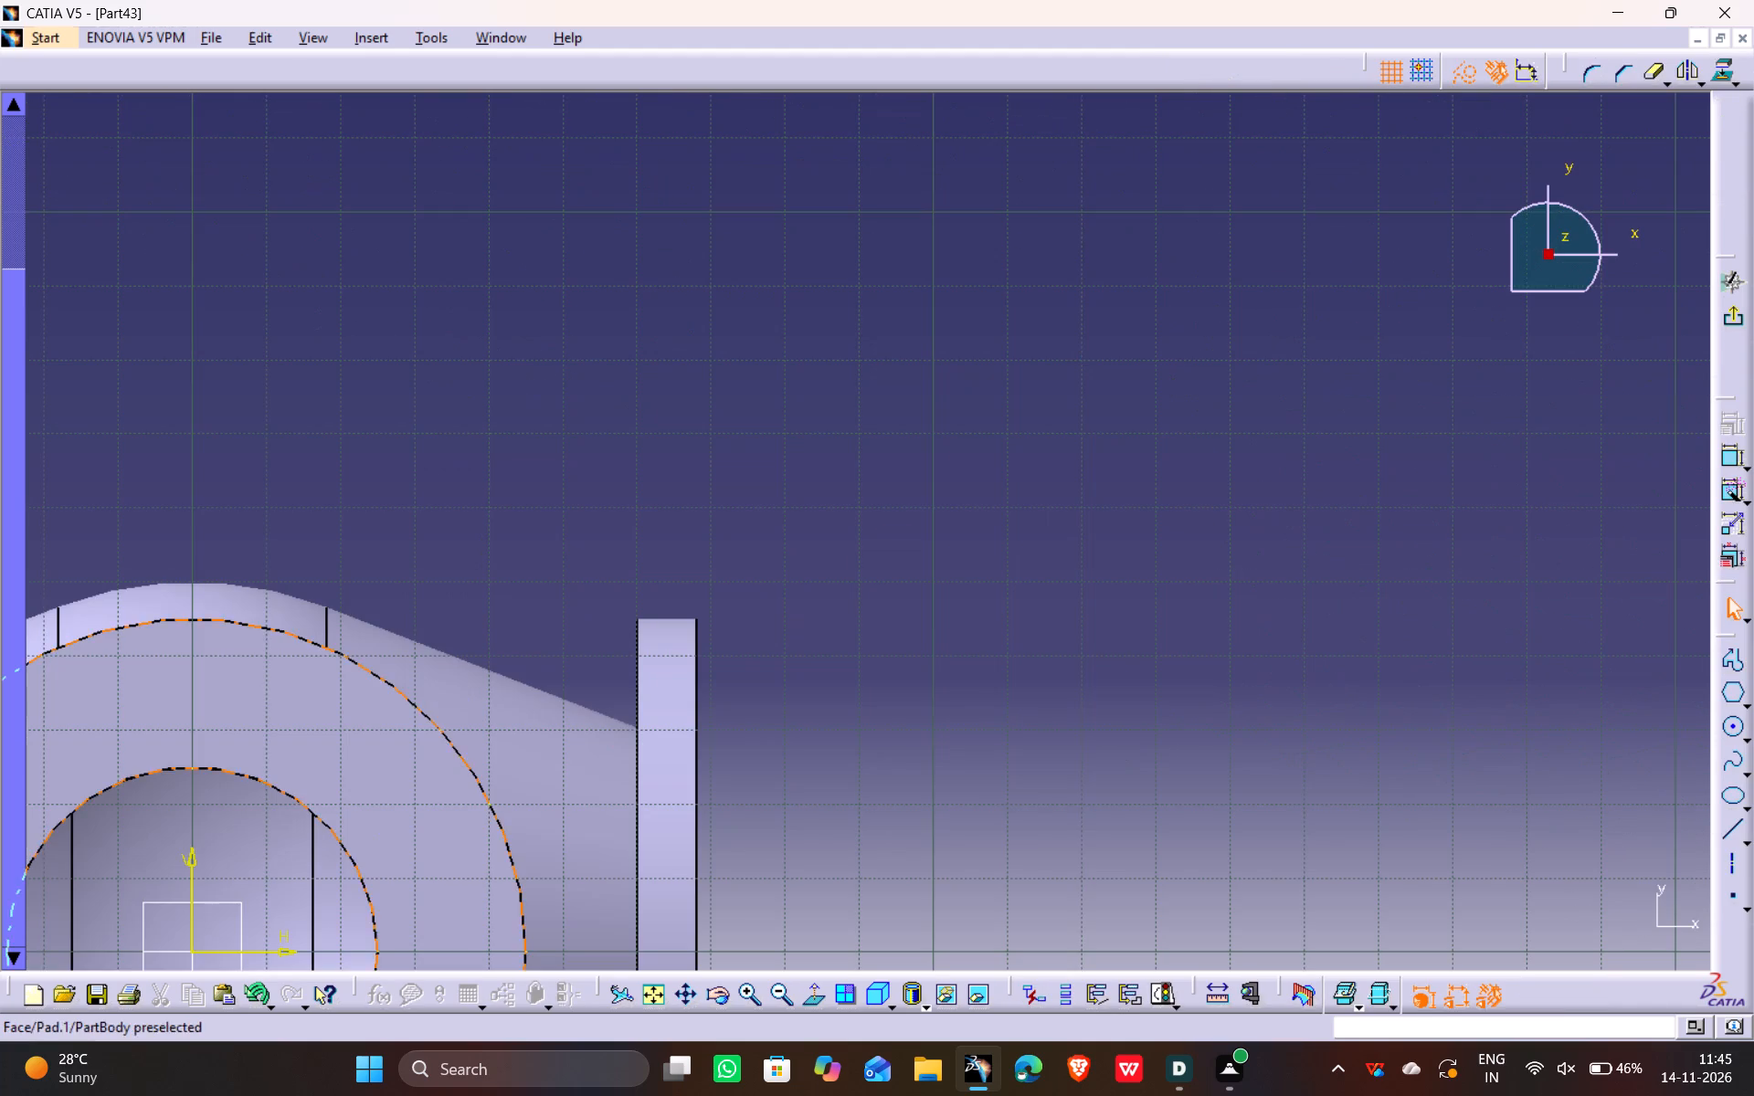
middle_click_drag(372, 837, 875, 467)
middle_click_drag(648, 586, 758, 554)
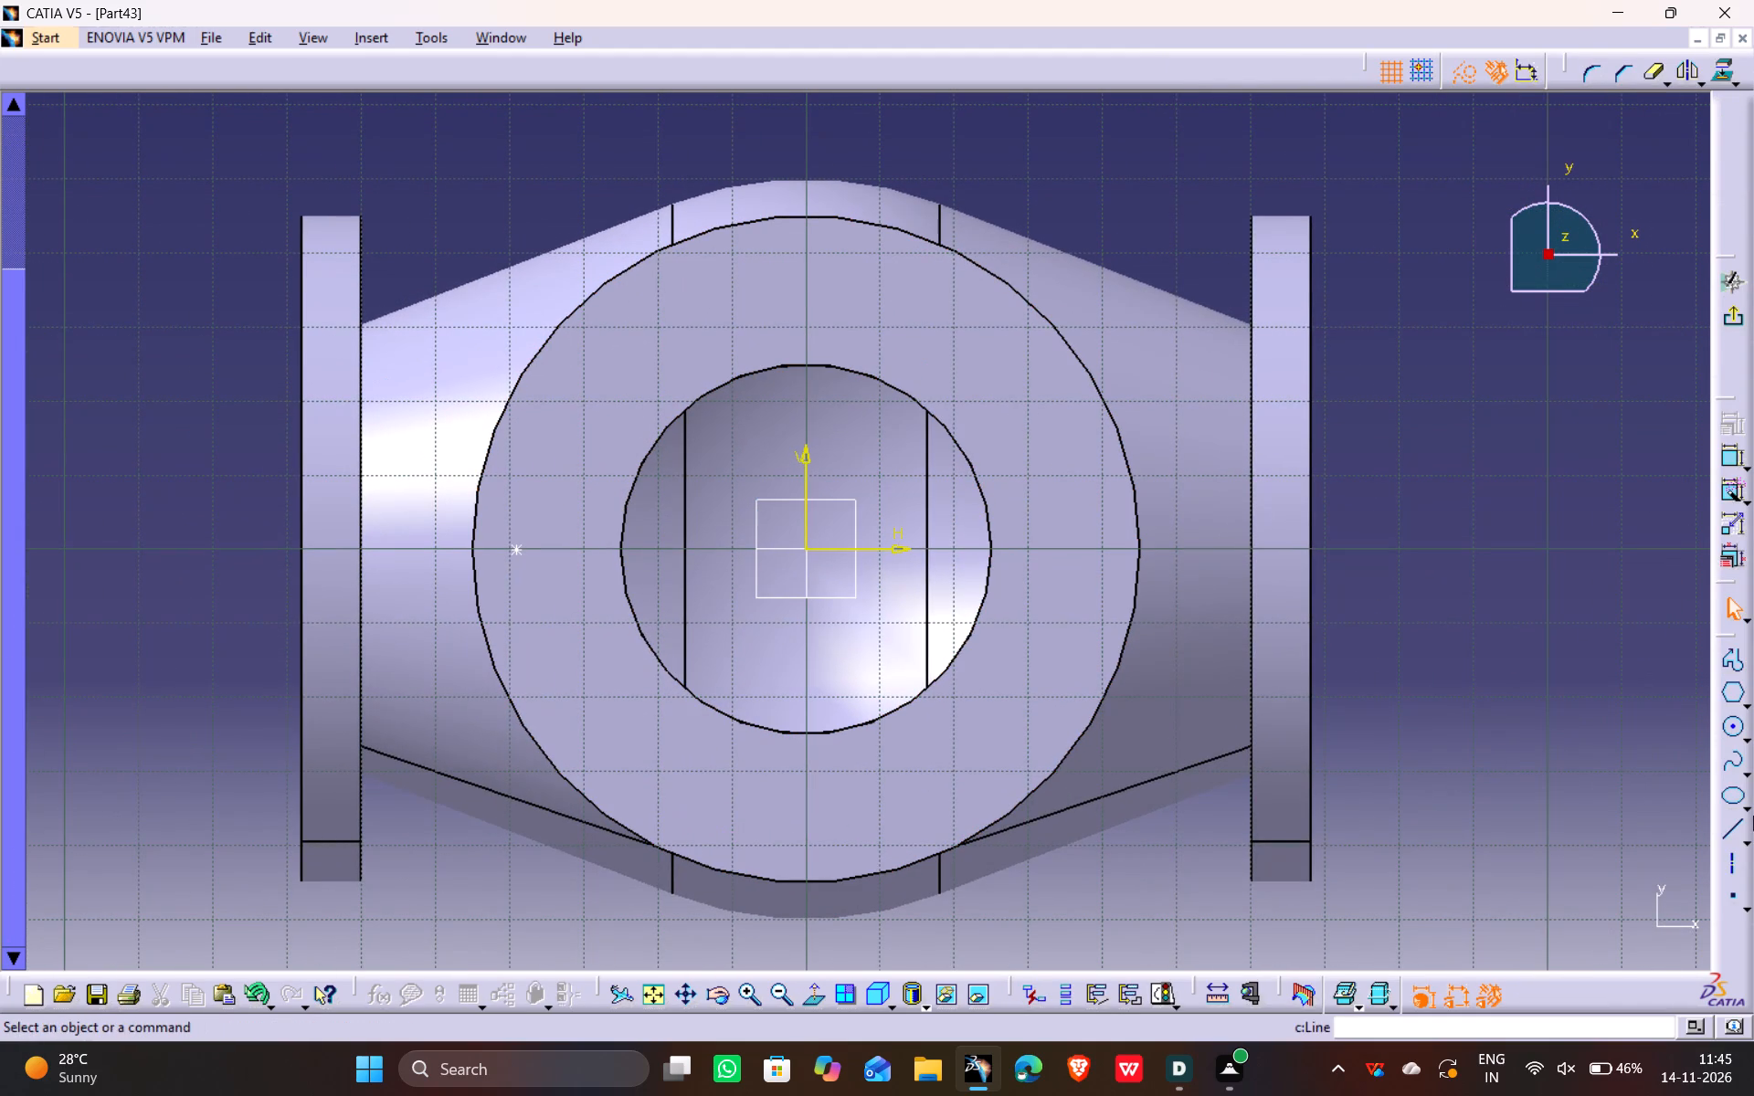
left_click(1737, 725)
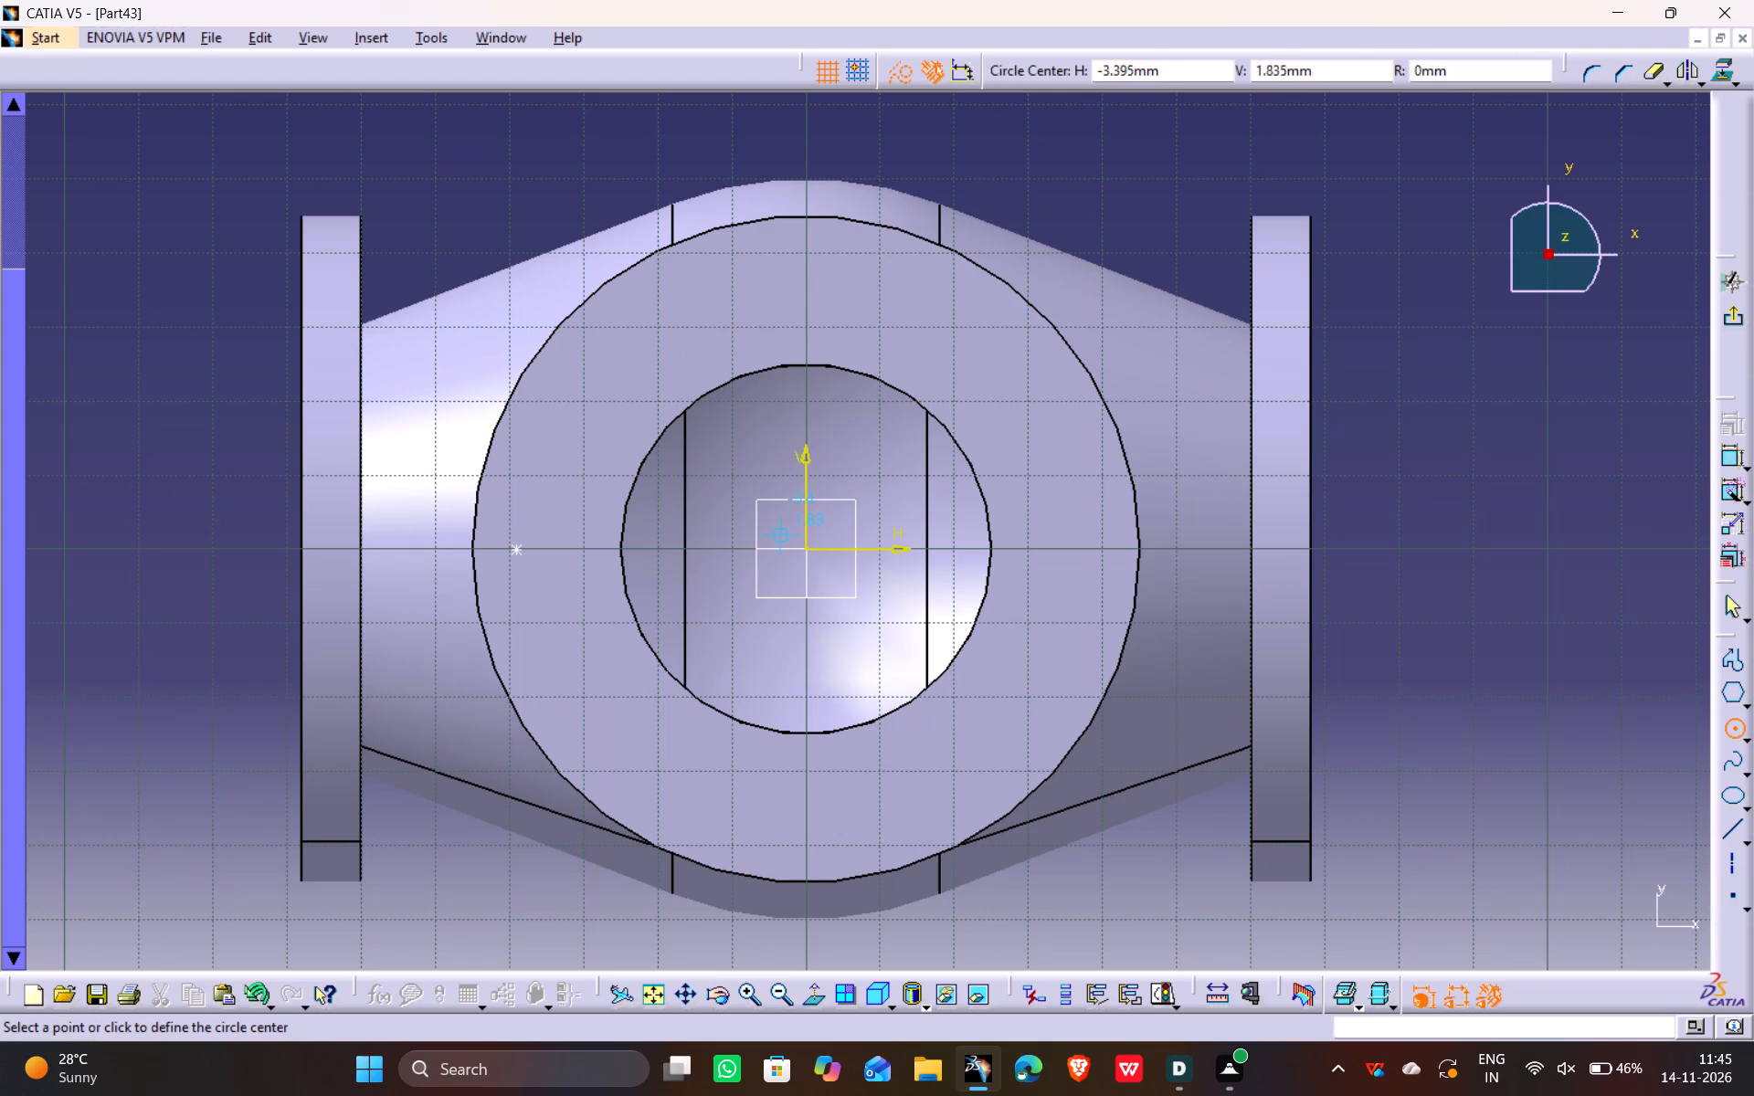
left_click(808, 549)
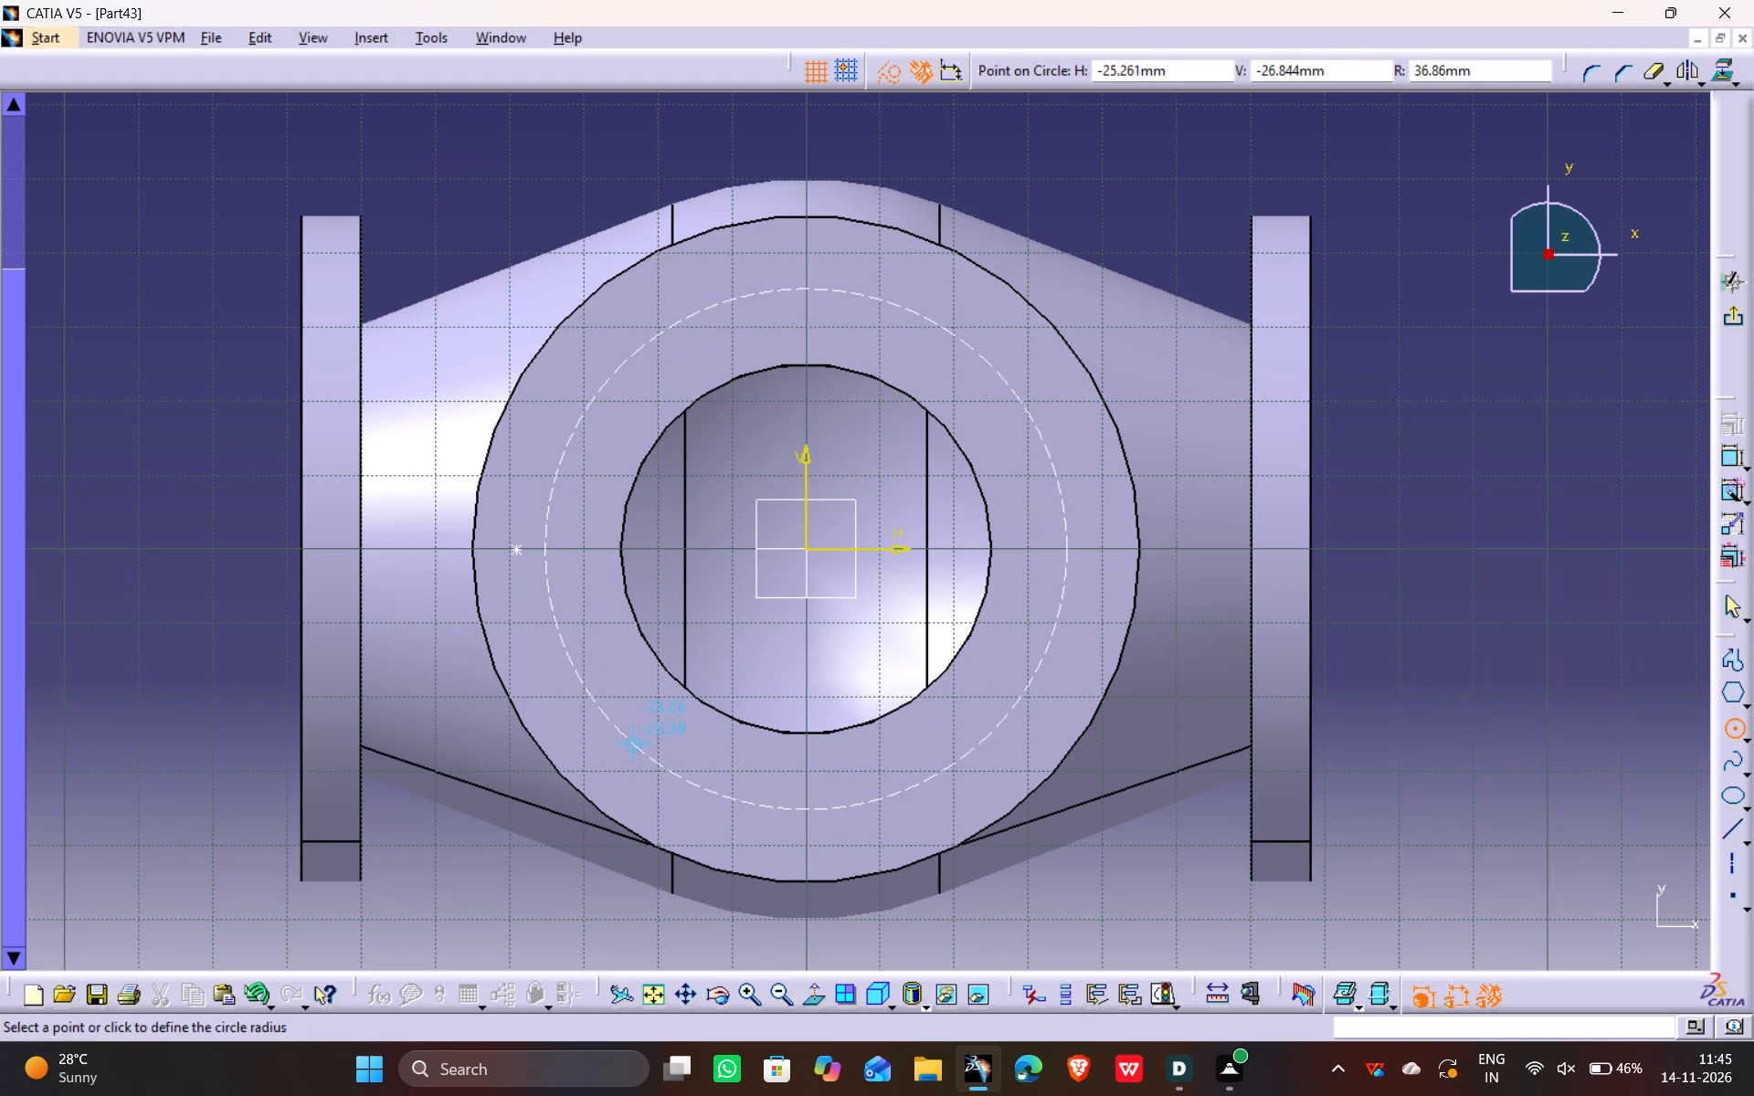
left_click(636, 726)
left_click(731, 717, "ctrl")
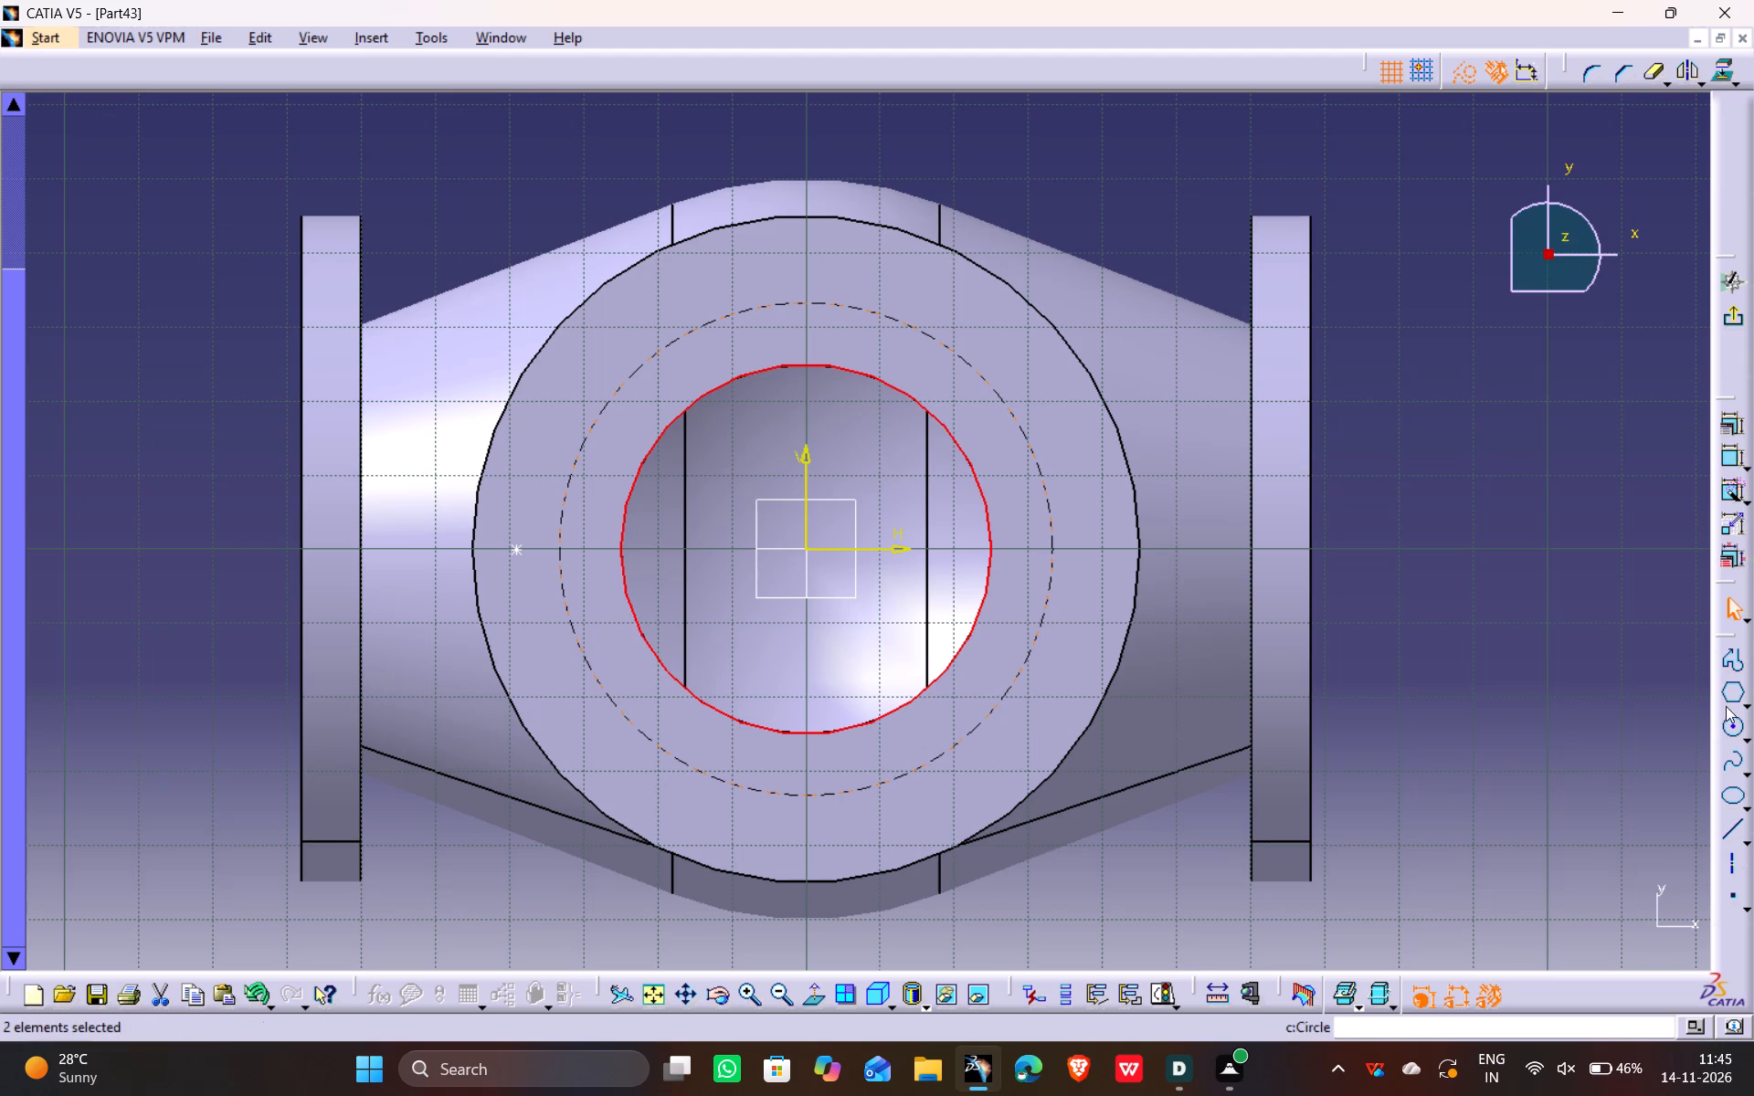
left_click(1728, 433)
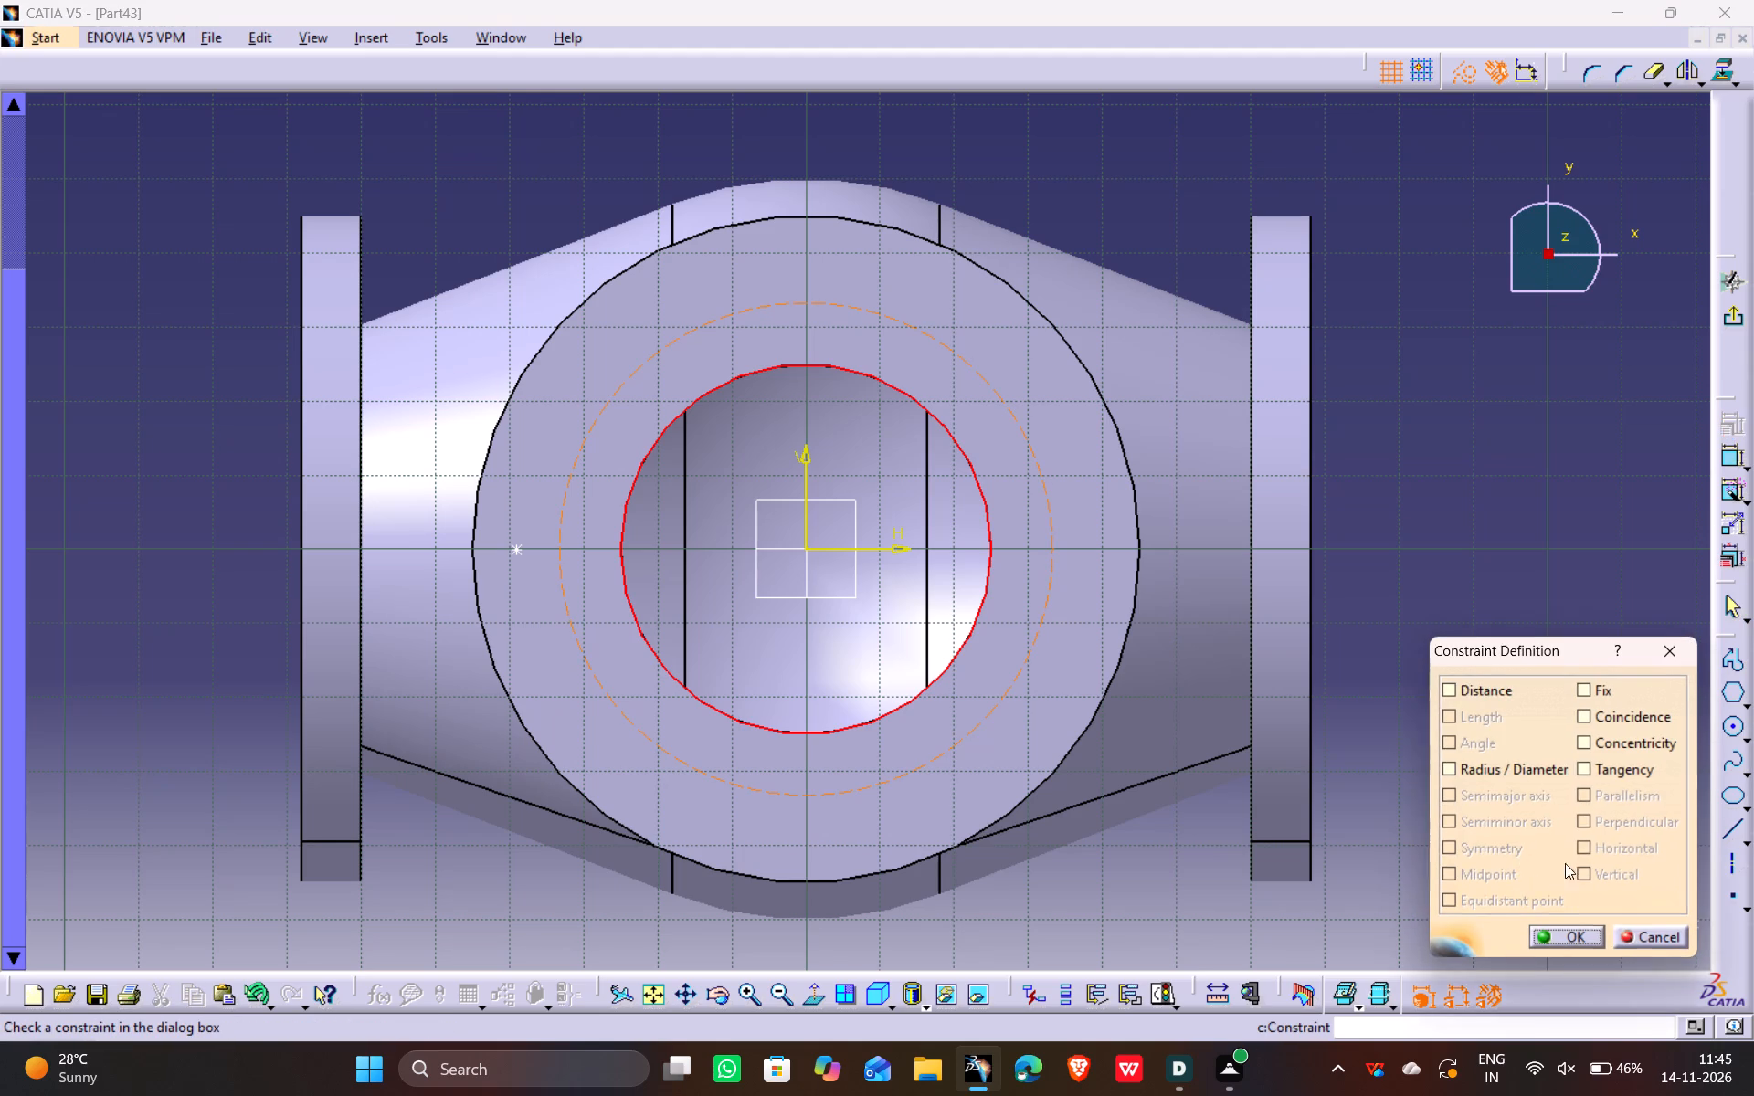
left_click(1616, 753)
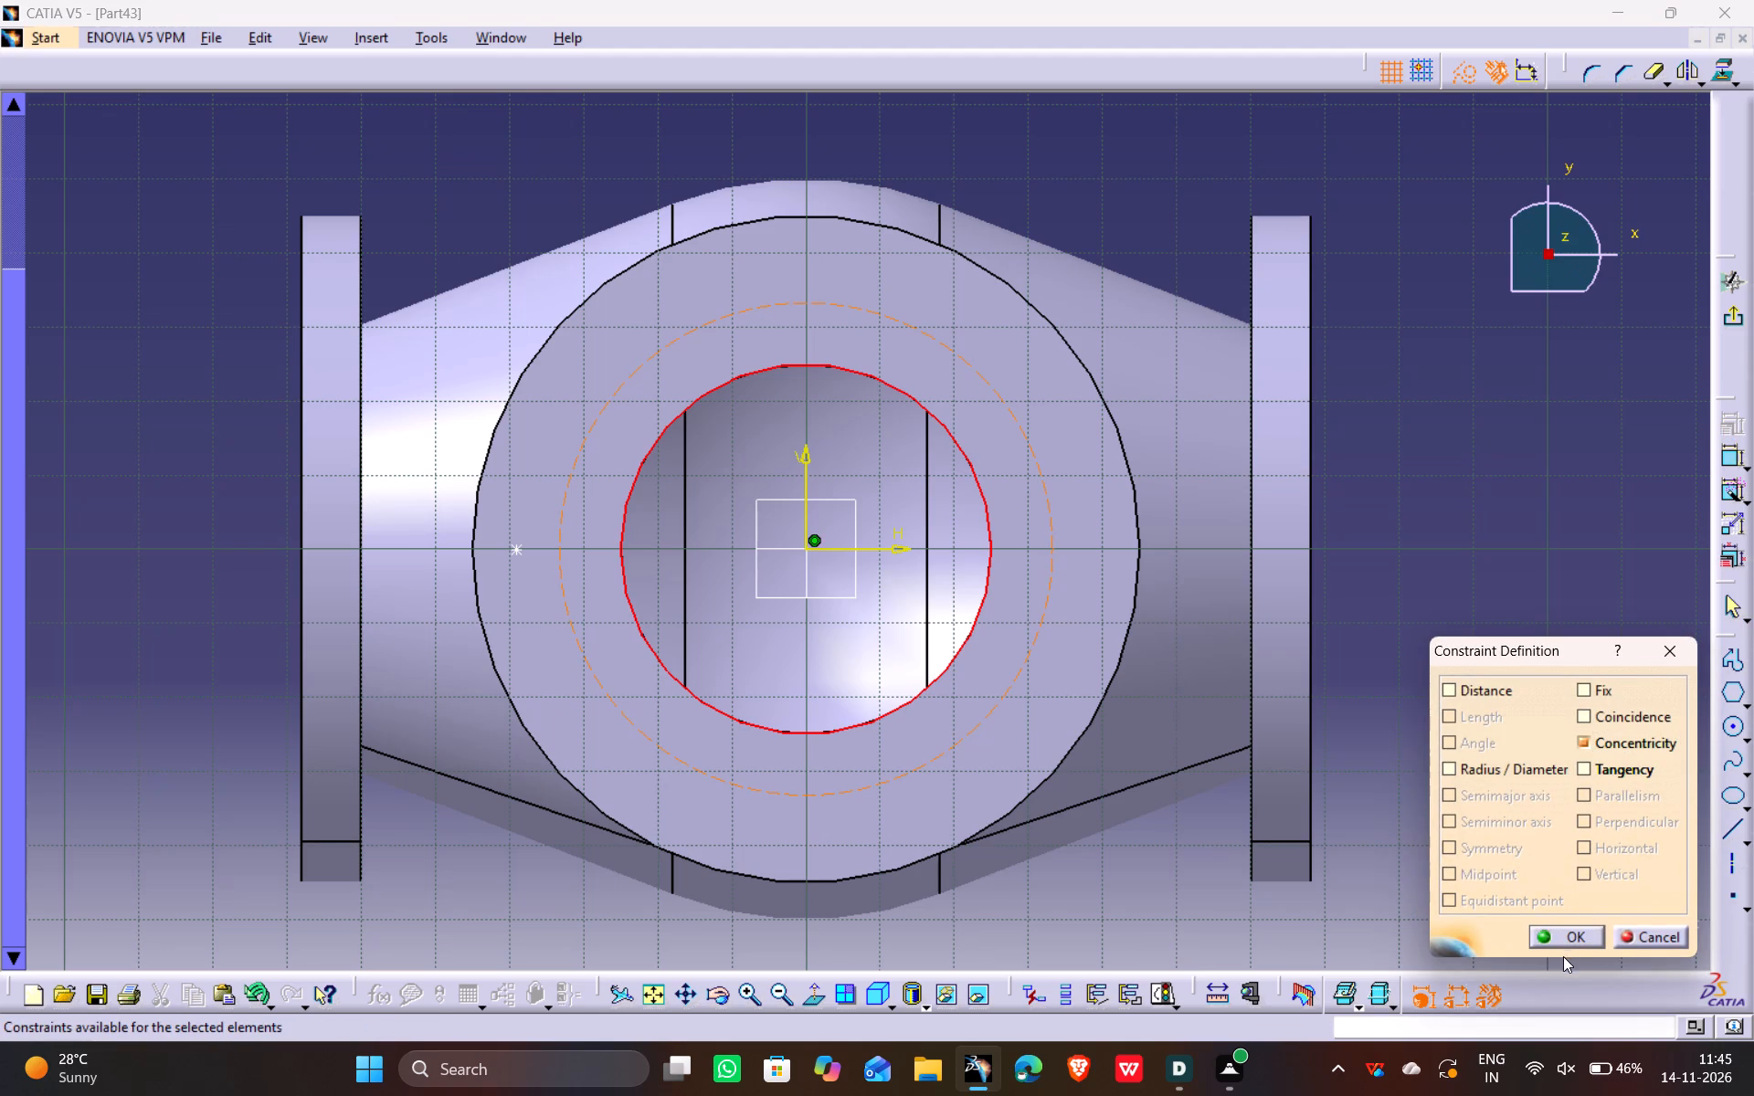
left_click(1560, 937)
Constrain the construction circle's diameter to 74 mm.
left_click(1046, 504)
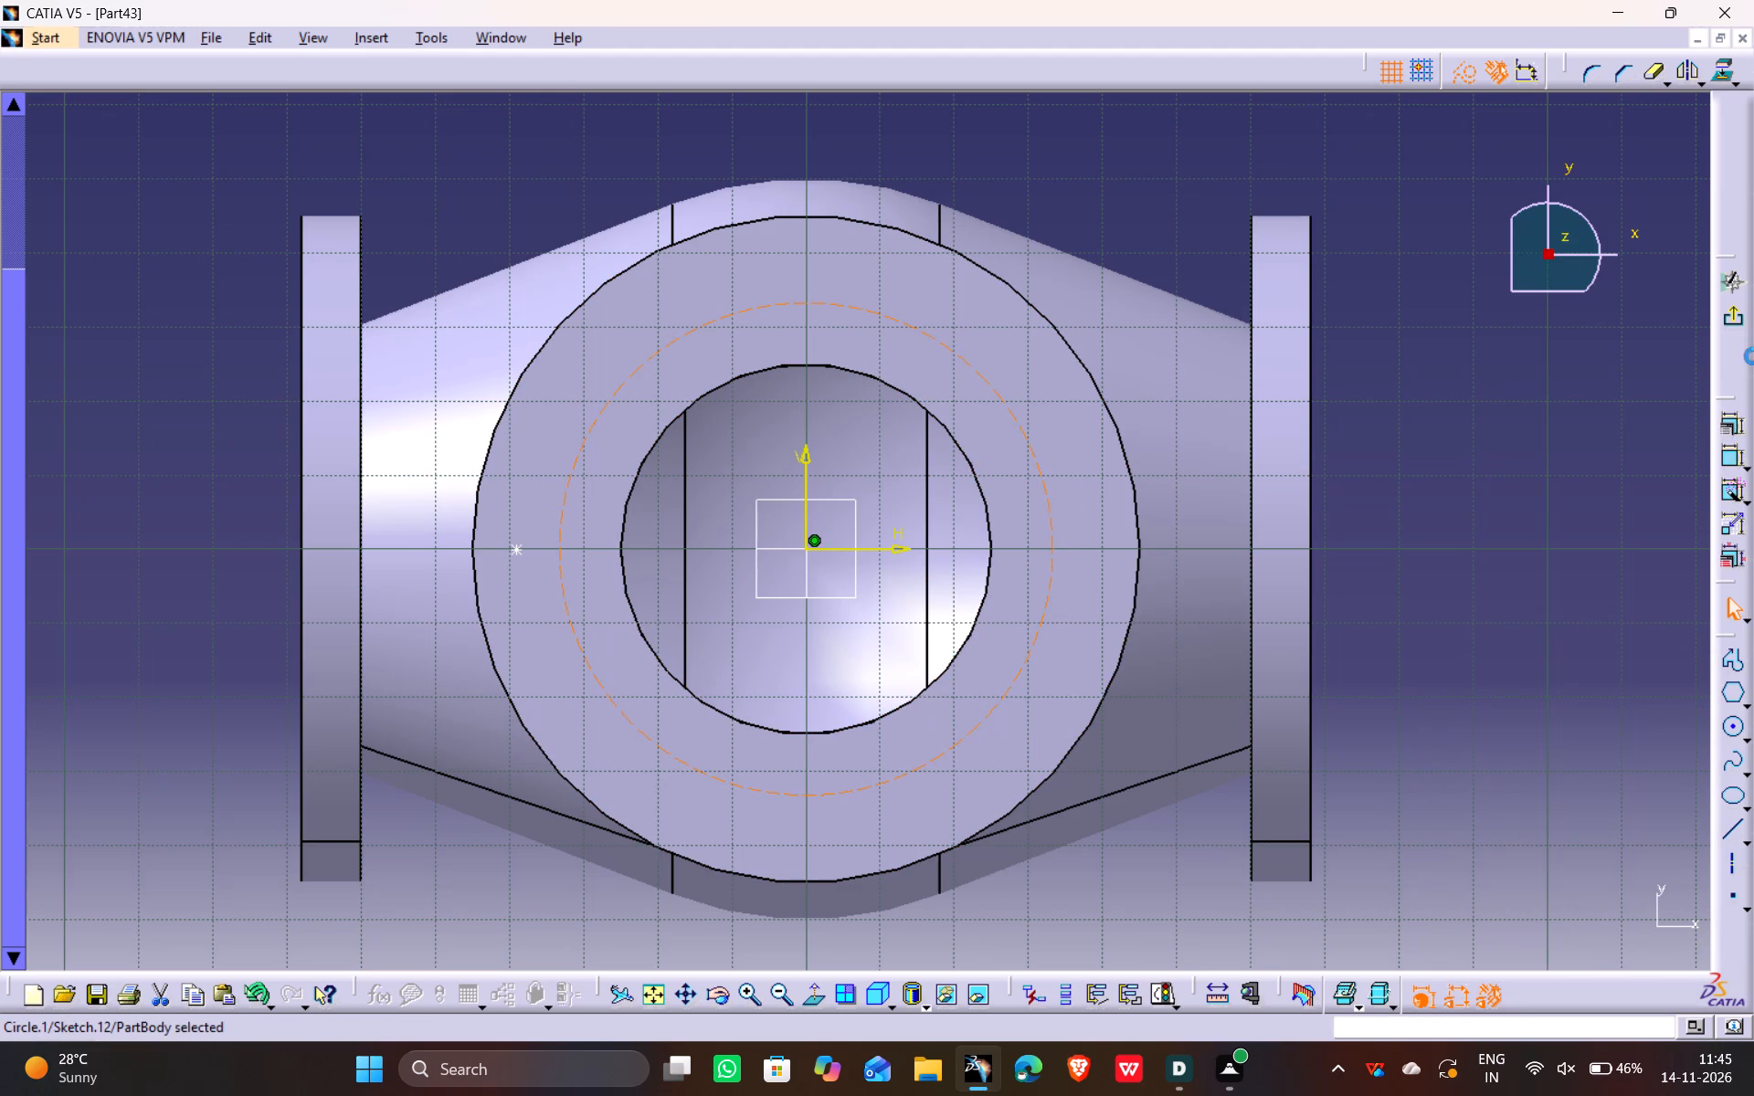
left_click(1732, 461)
left_click(1134, 196)
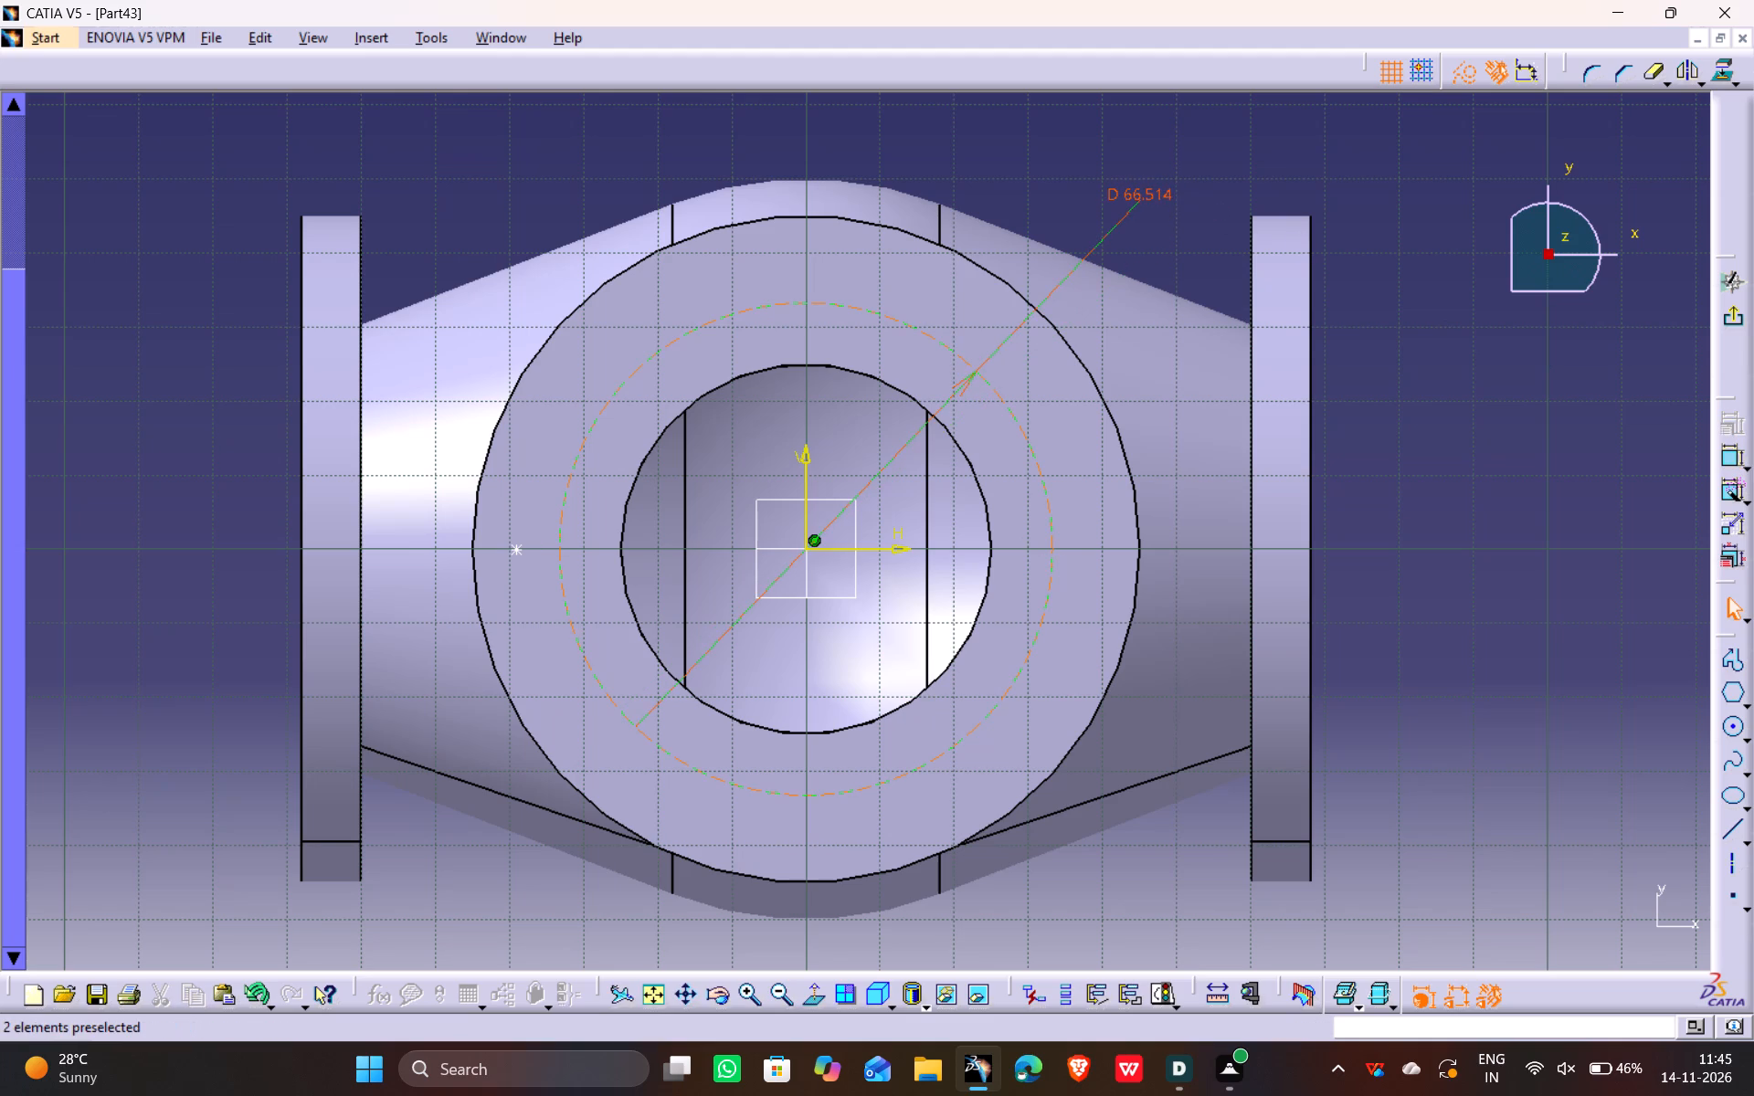
double_click(1146, 193)
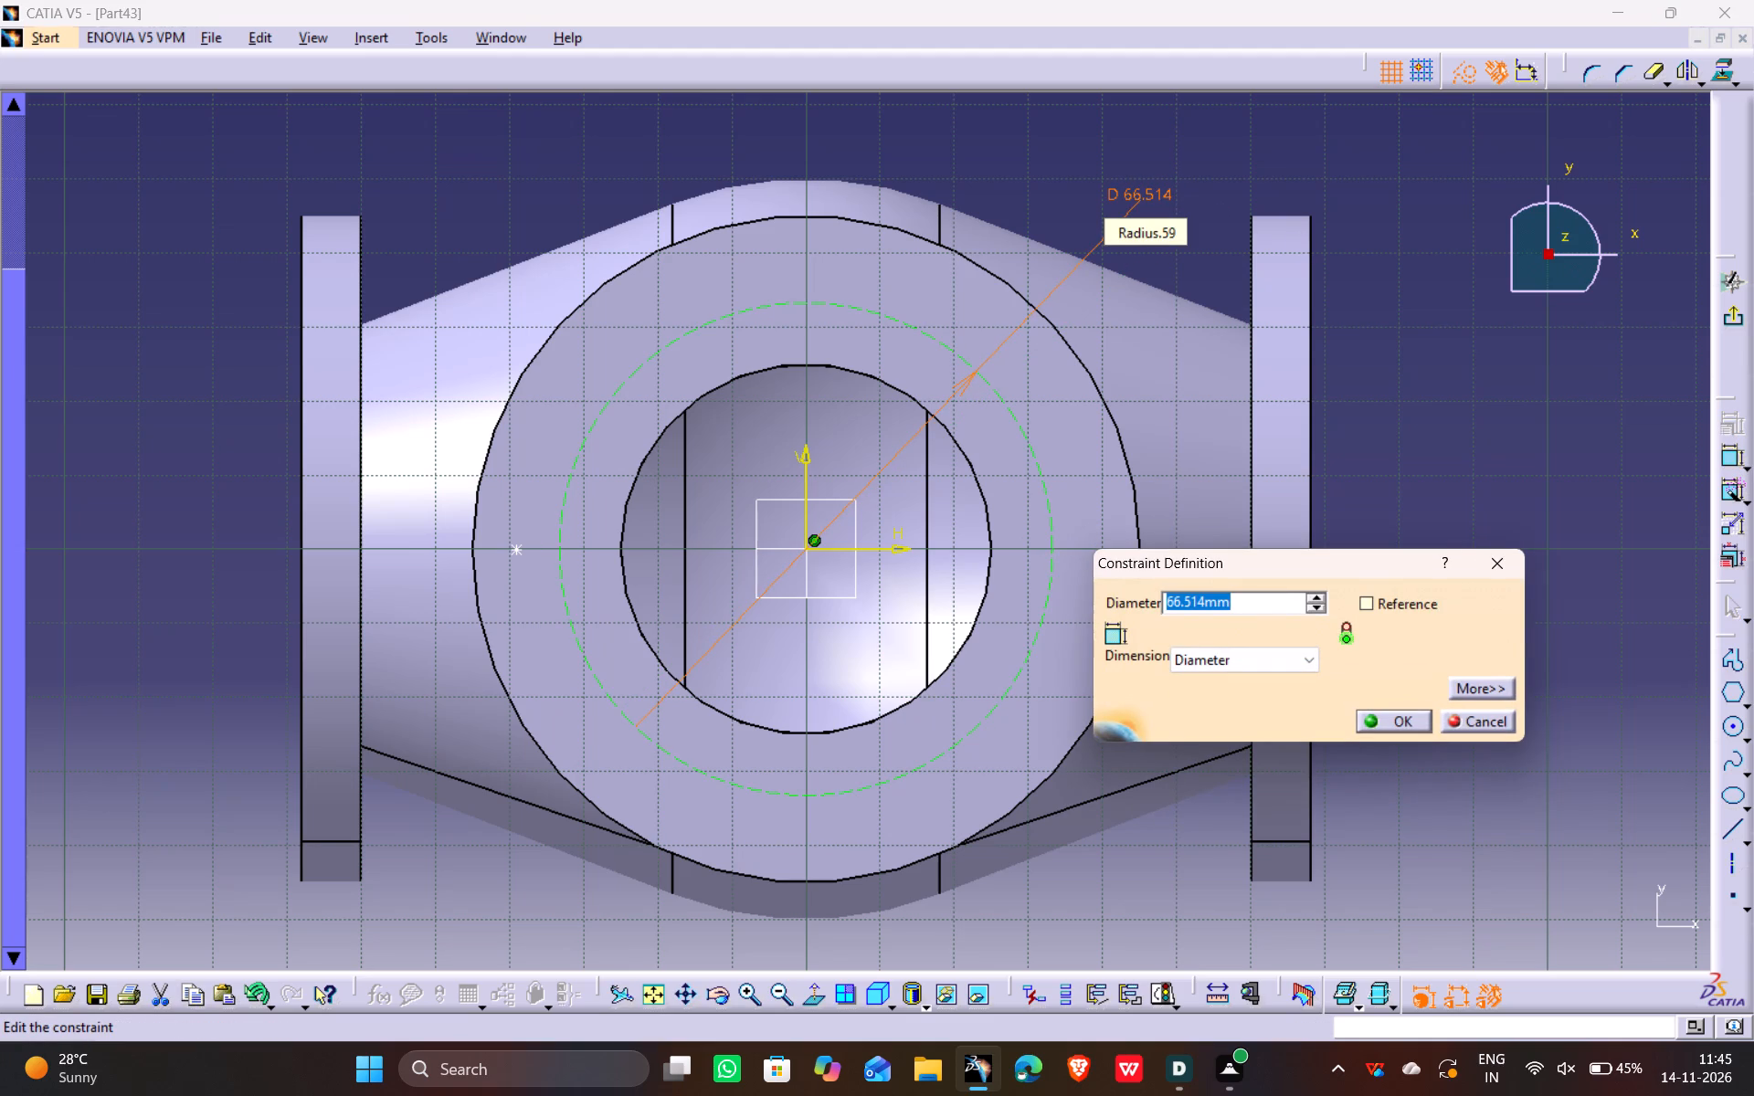
type("74")
key("Return")
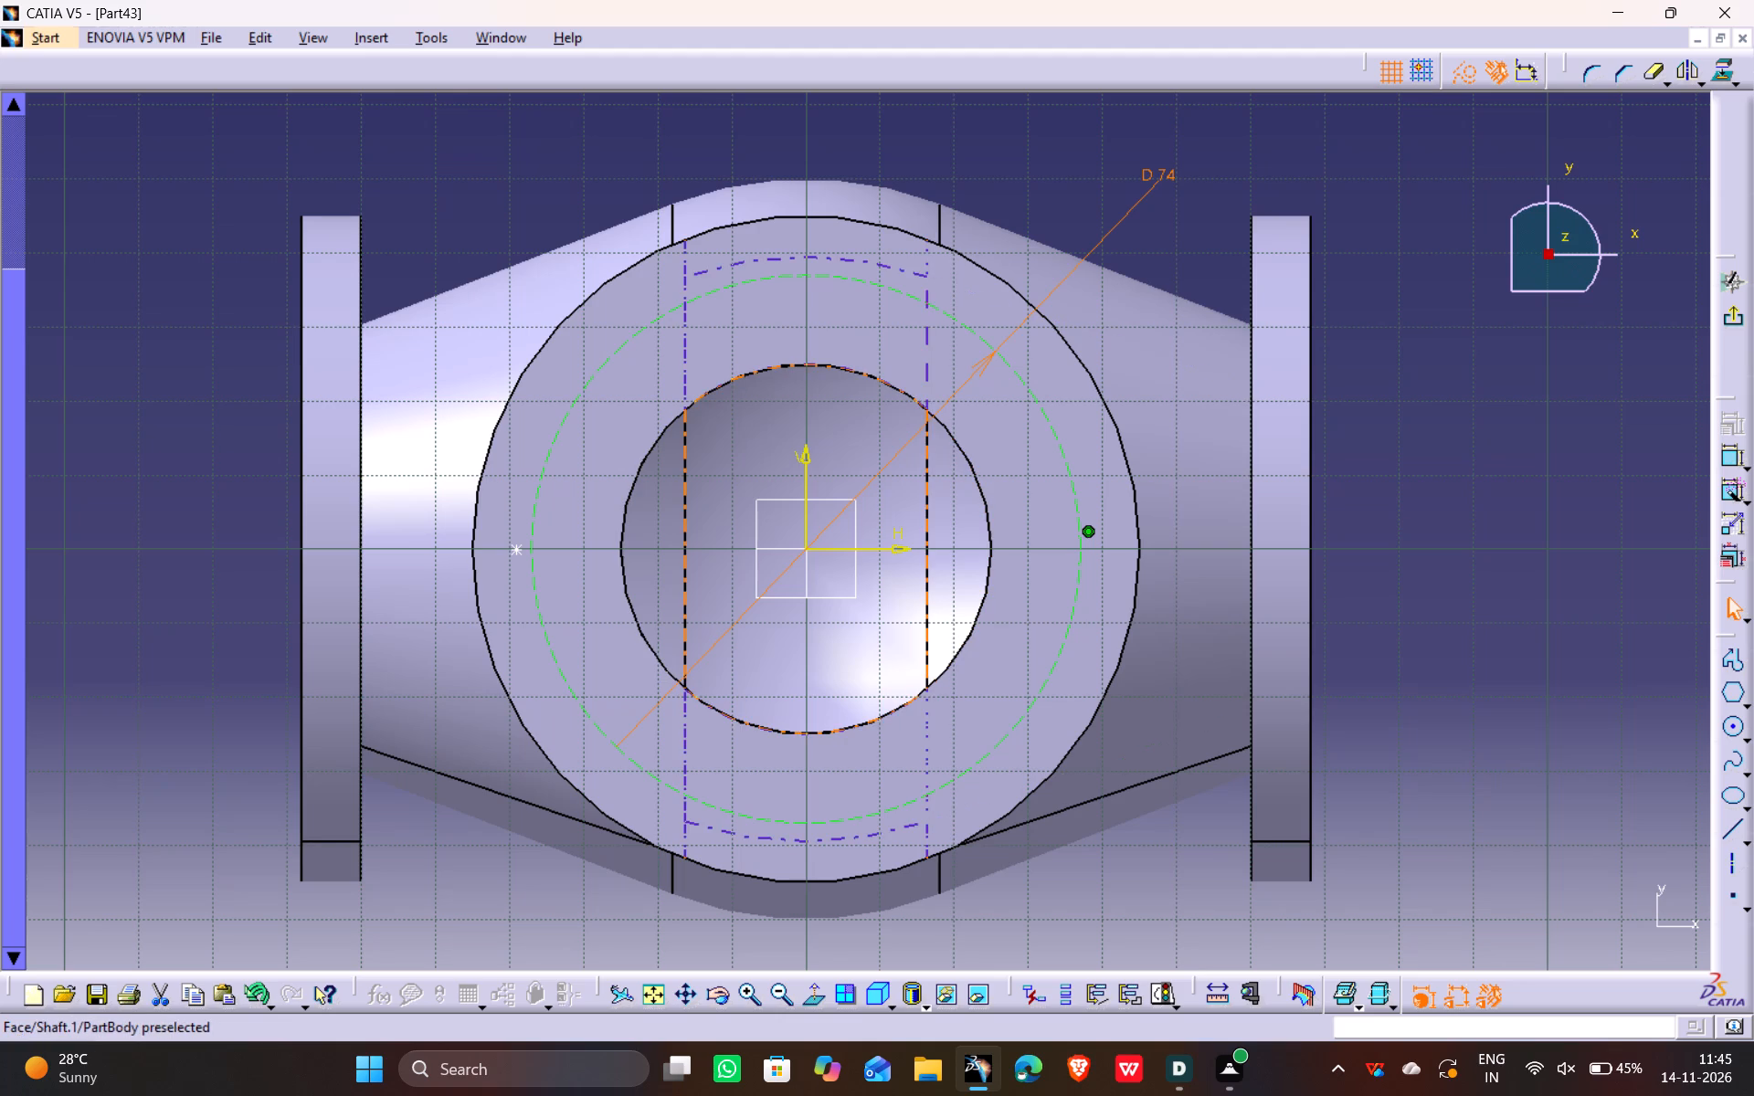
Apply a coincidence constraint between the hole's centre point and the sketch's H axis.
left_click(518, 547)
left_click(861, 550, "ctrl")
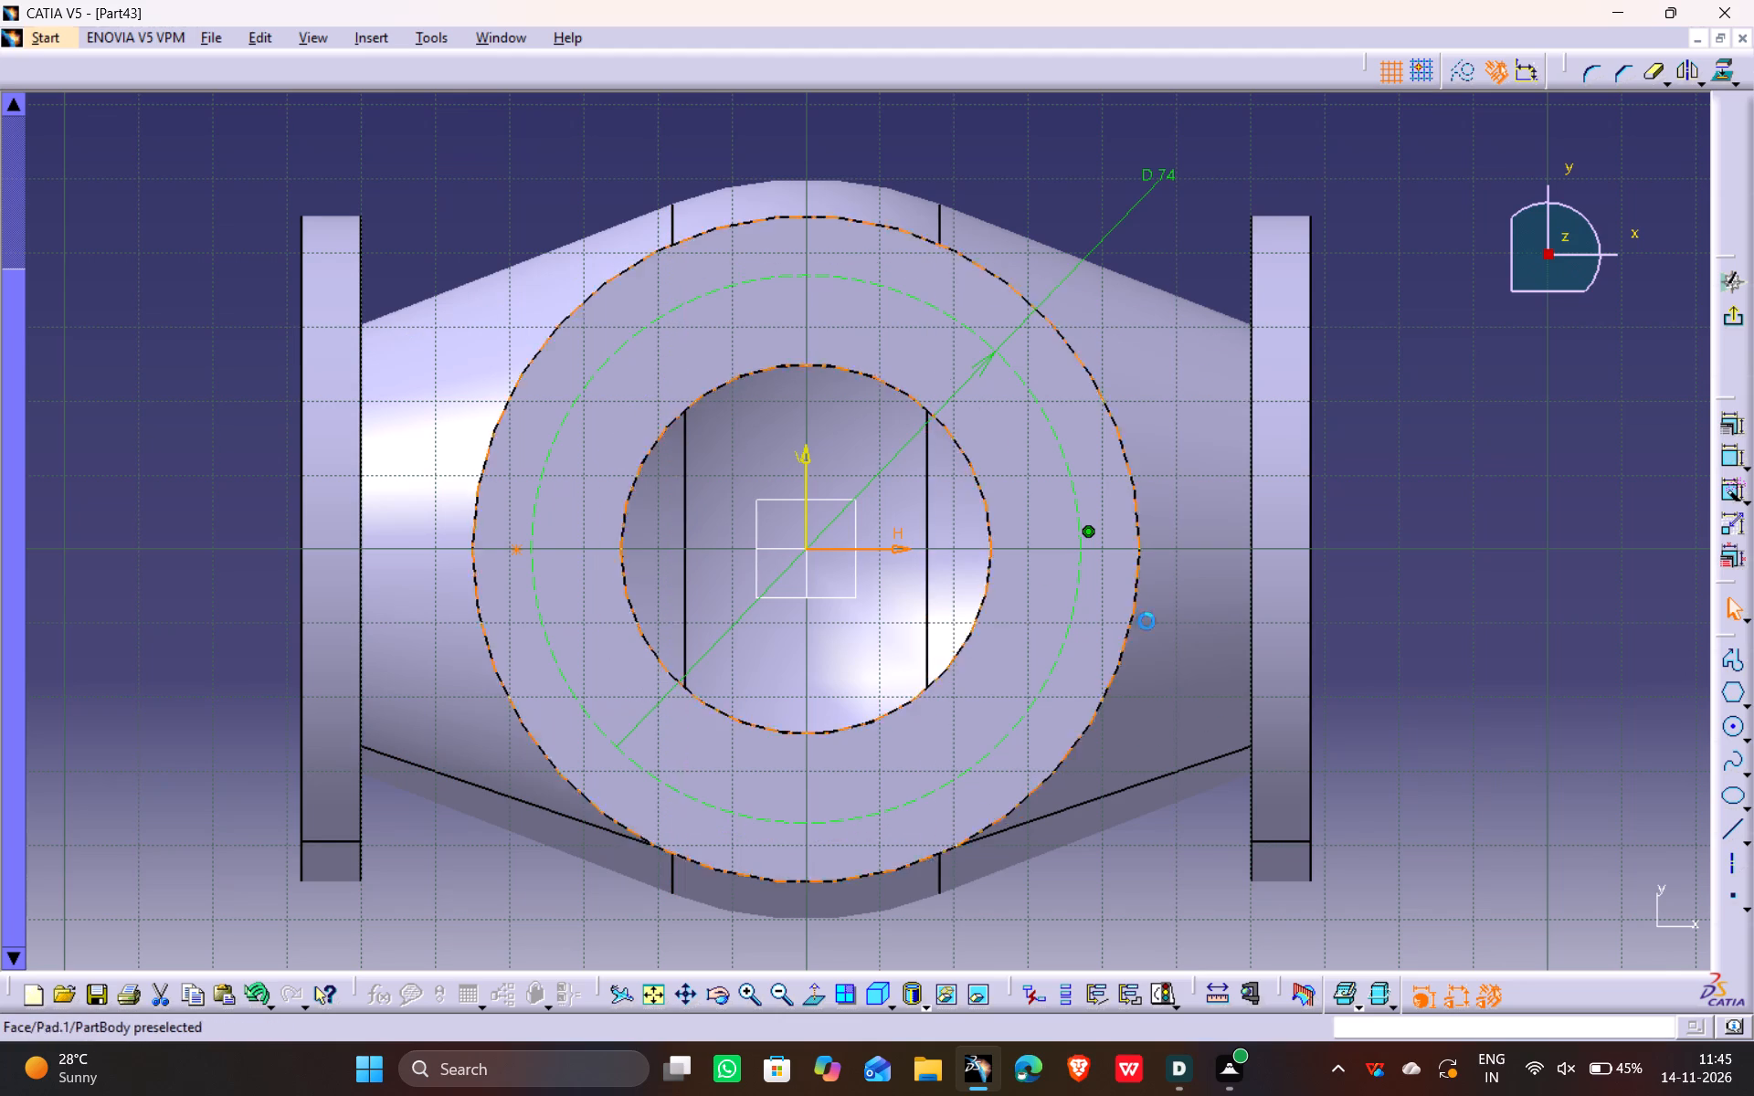
left_click(1738, 427)
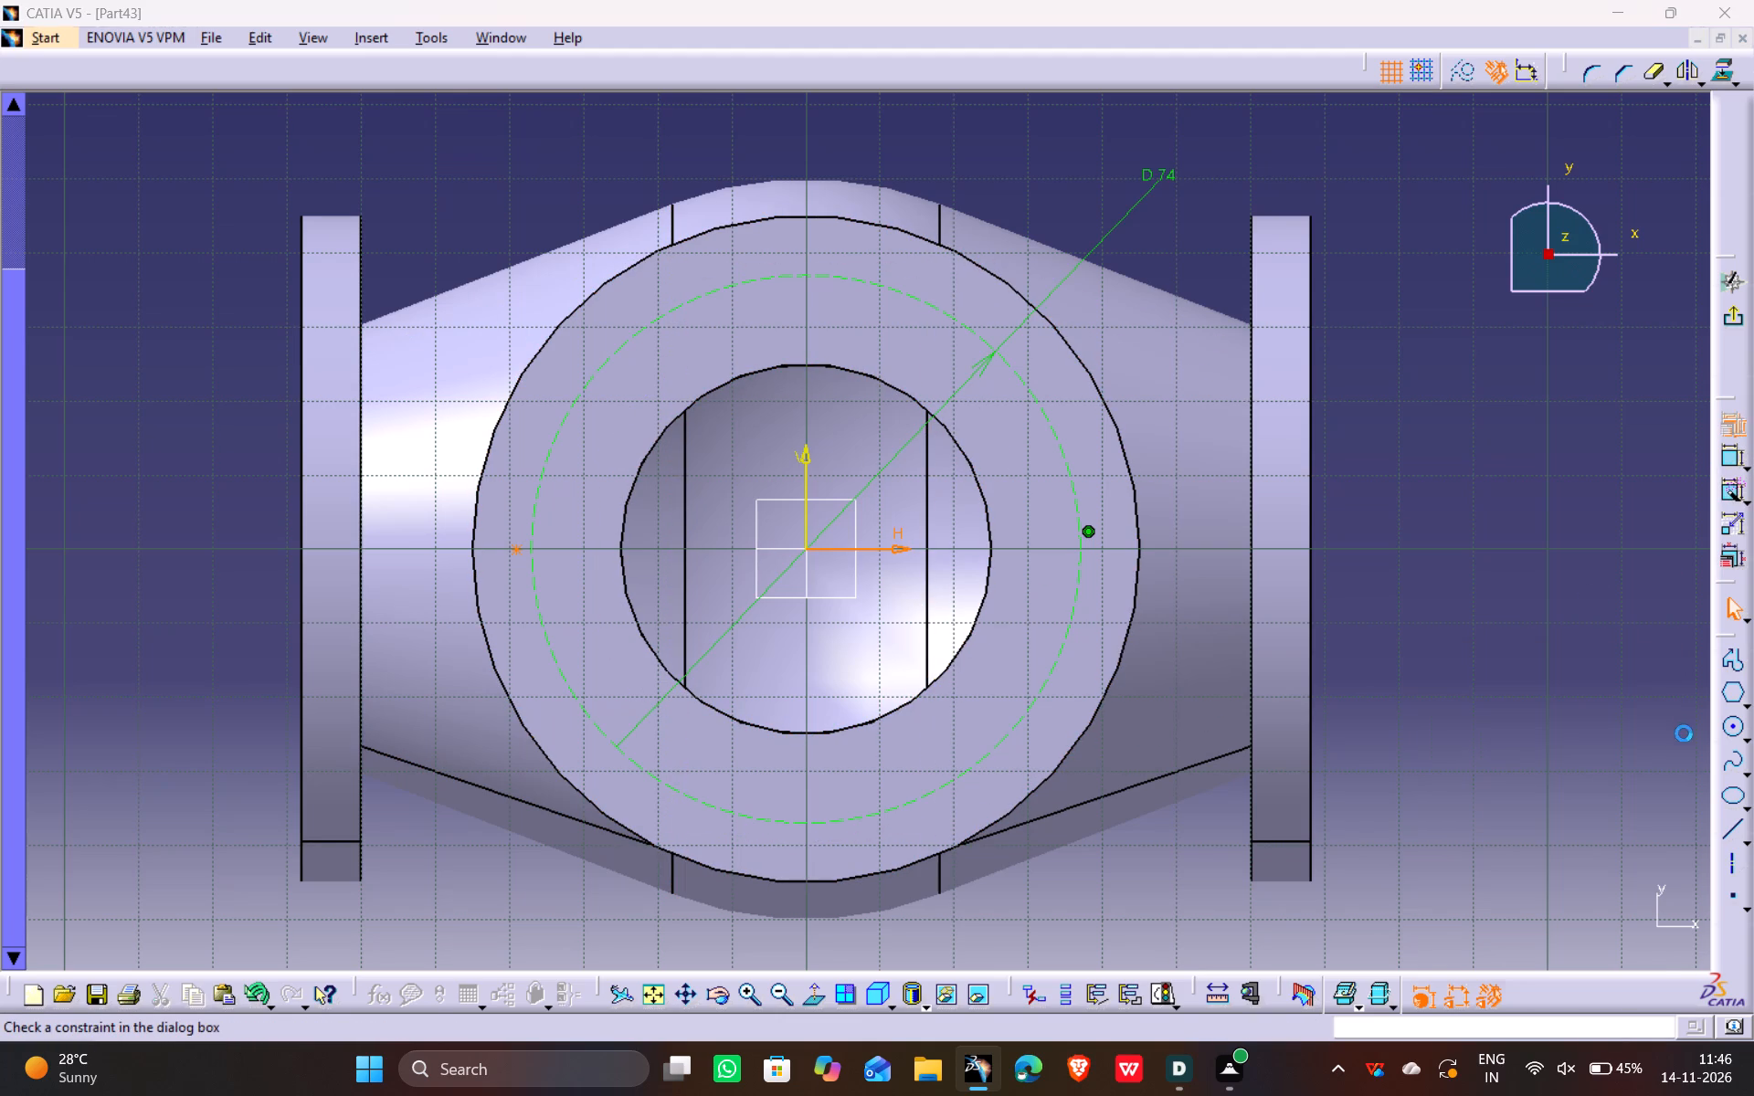
left_click(1640, 714)
left_click(1593, 940)
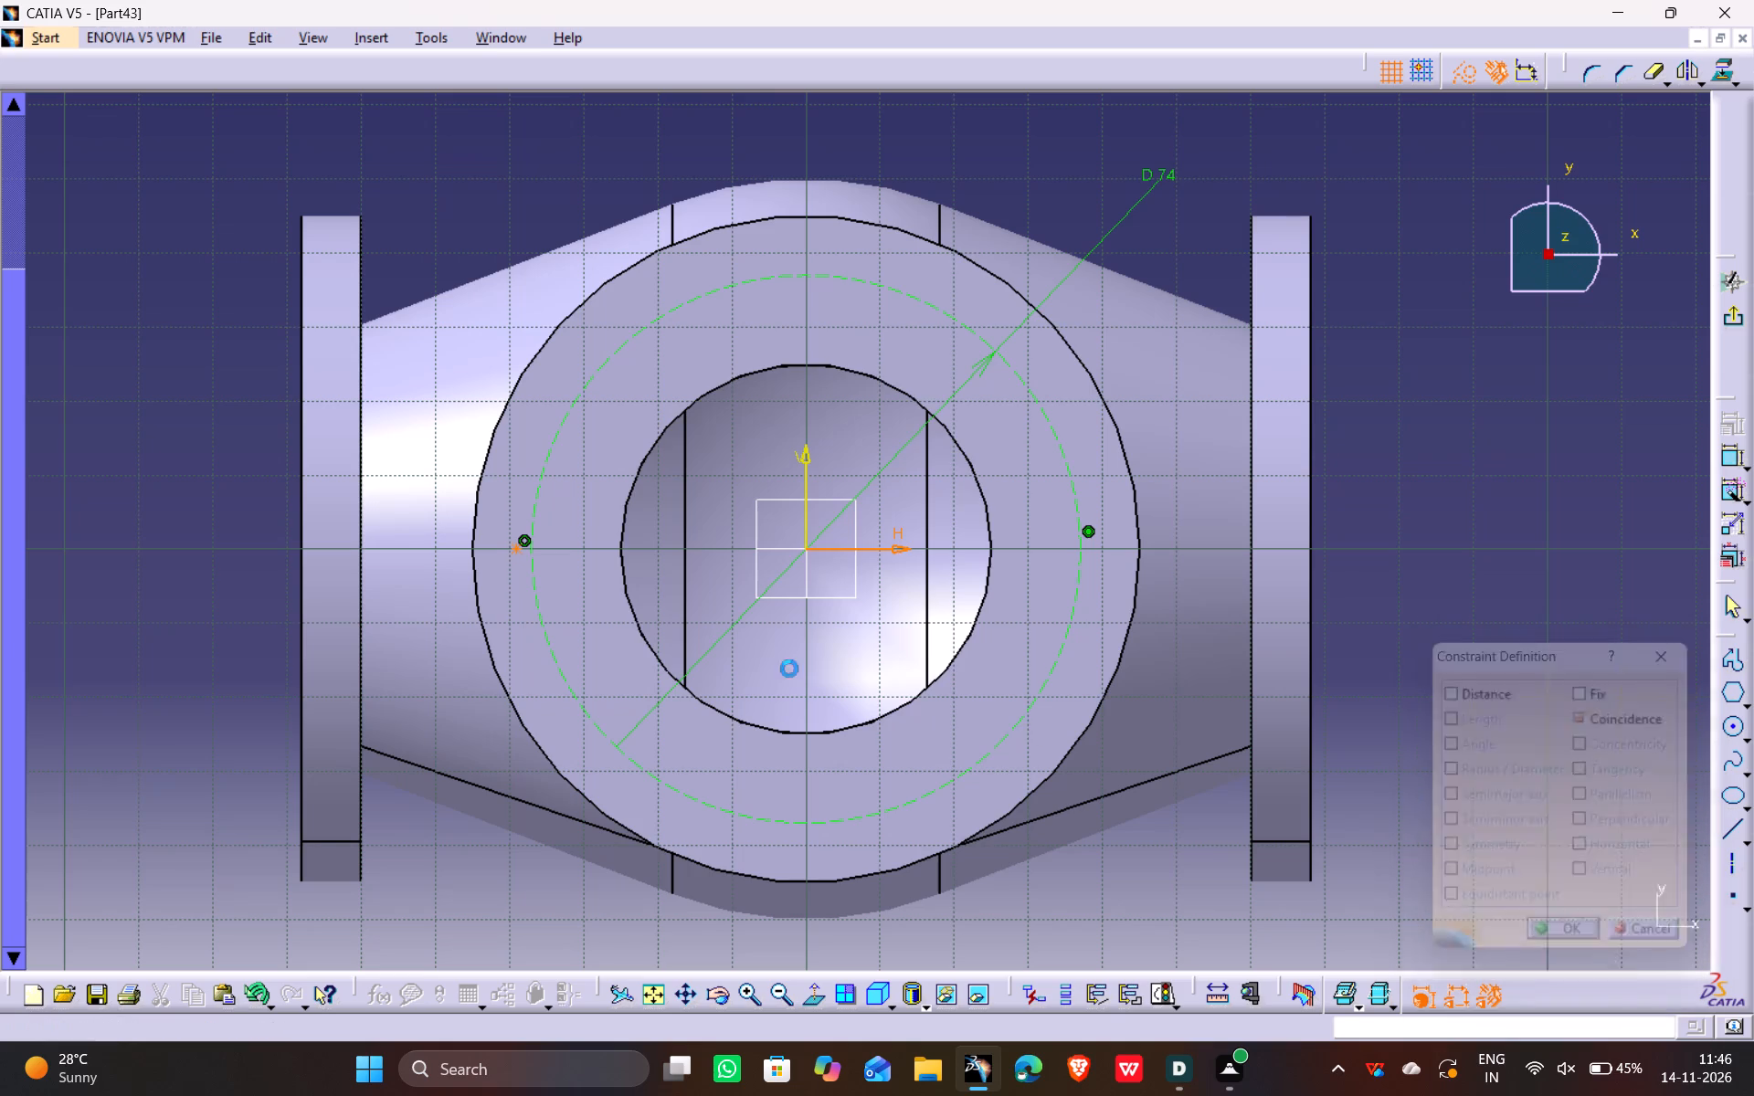
Constrain the hole's centre point coincident with the 74 mm construction circle and finish the positioning sketch.
left_click(514, 547)
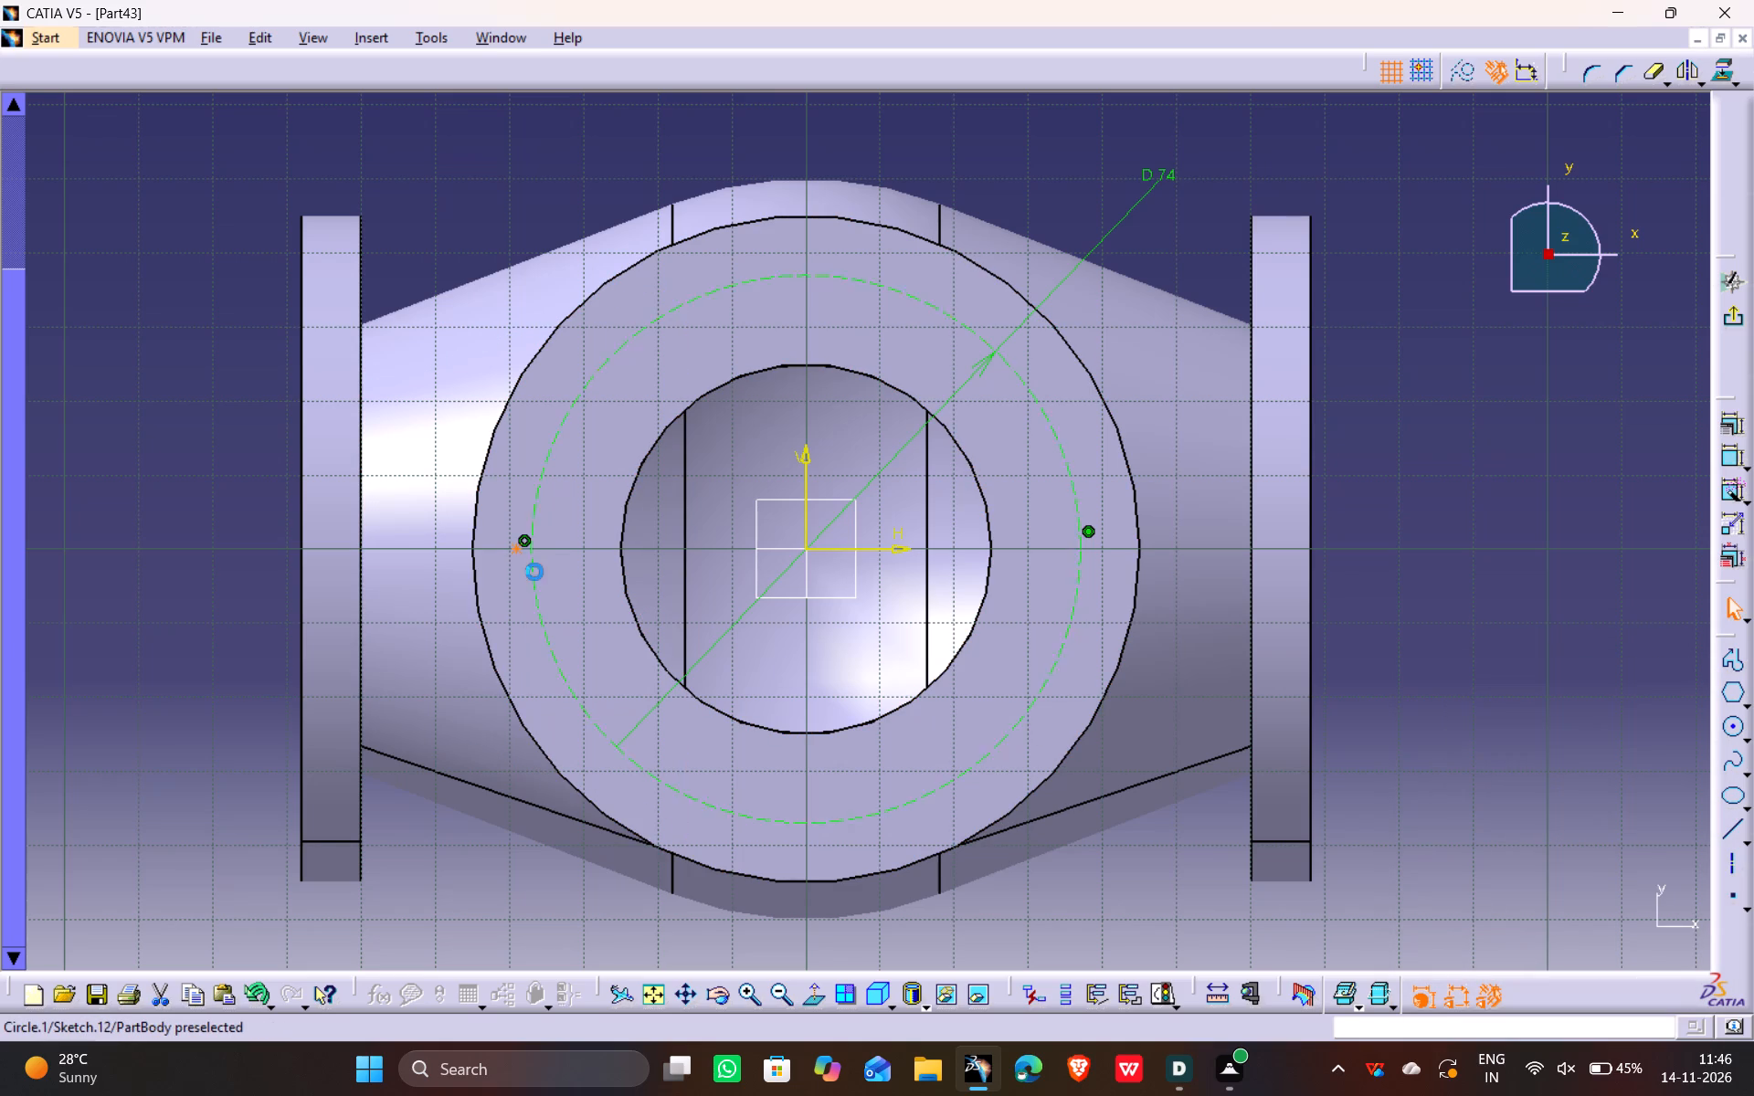
left_click(534, 572, "ctrl")
left_click(1726, 424)
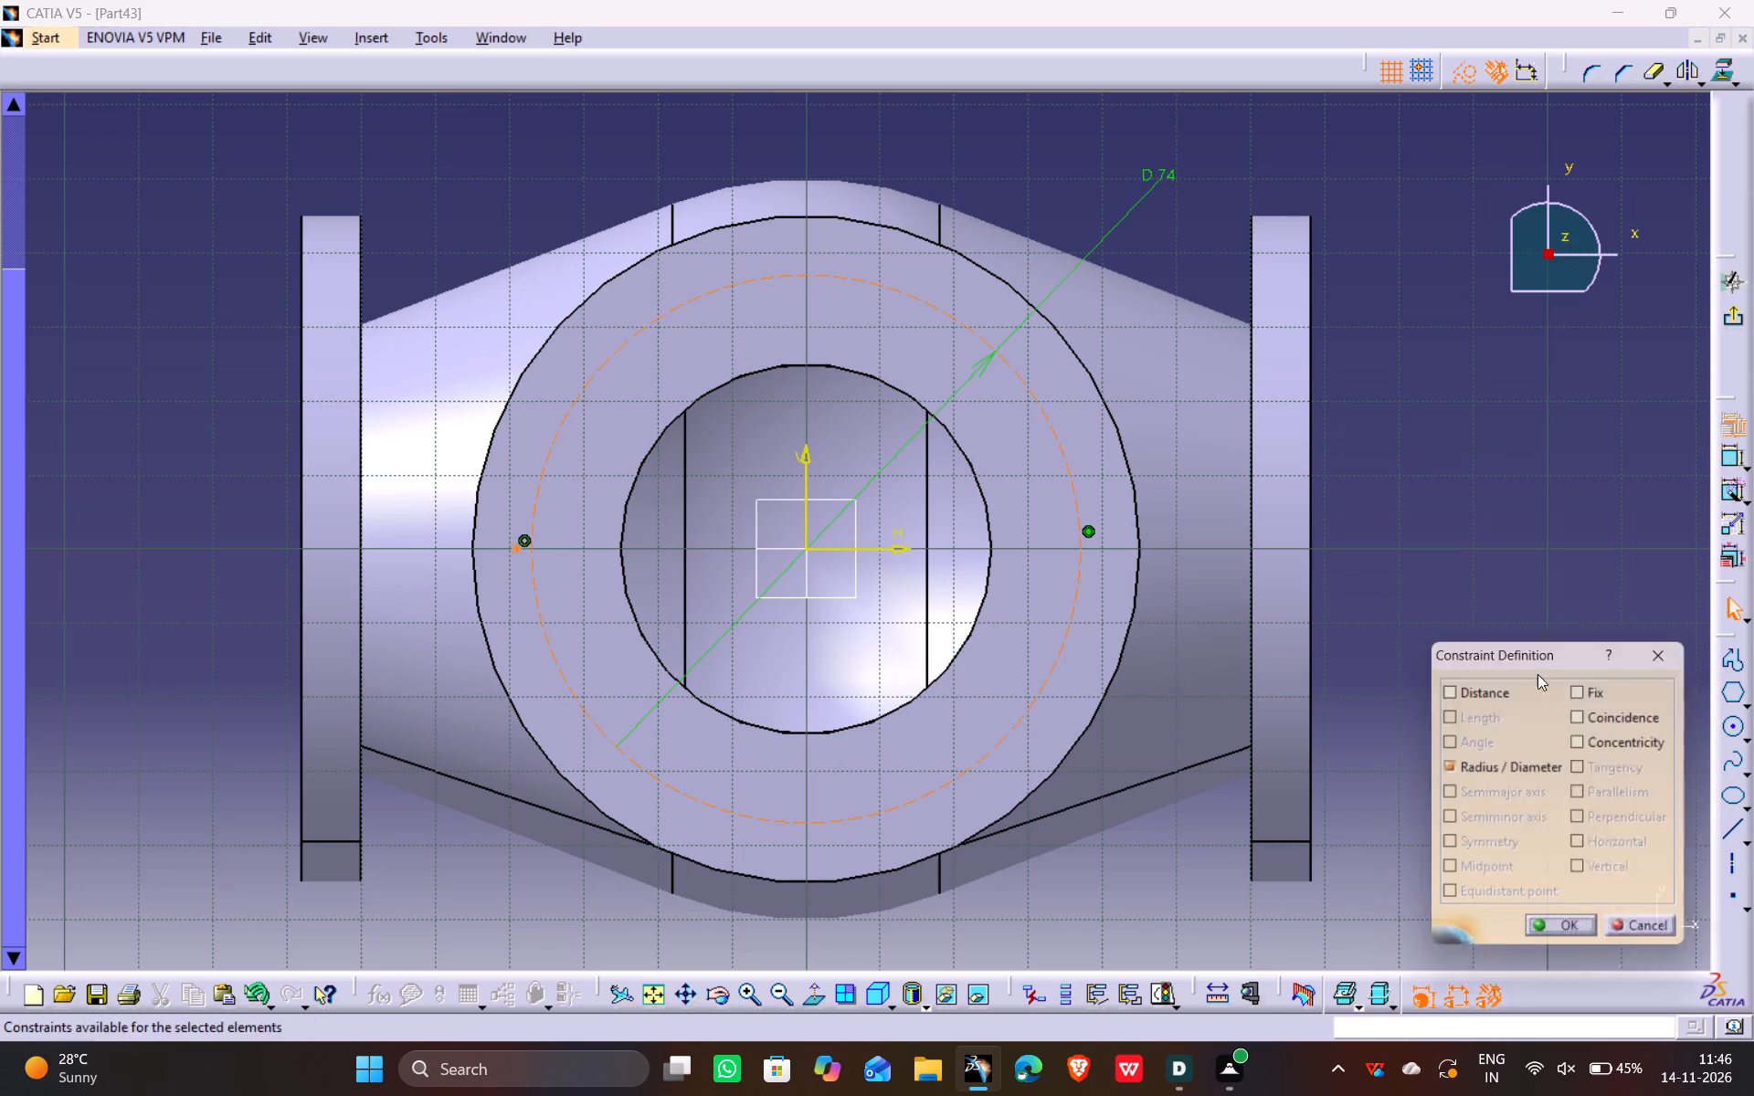
left_click(1581, 936)
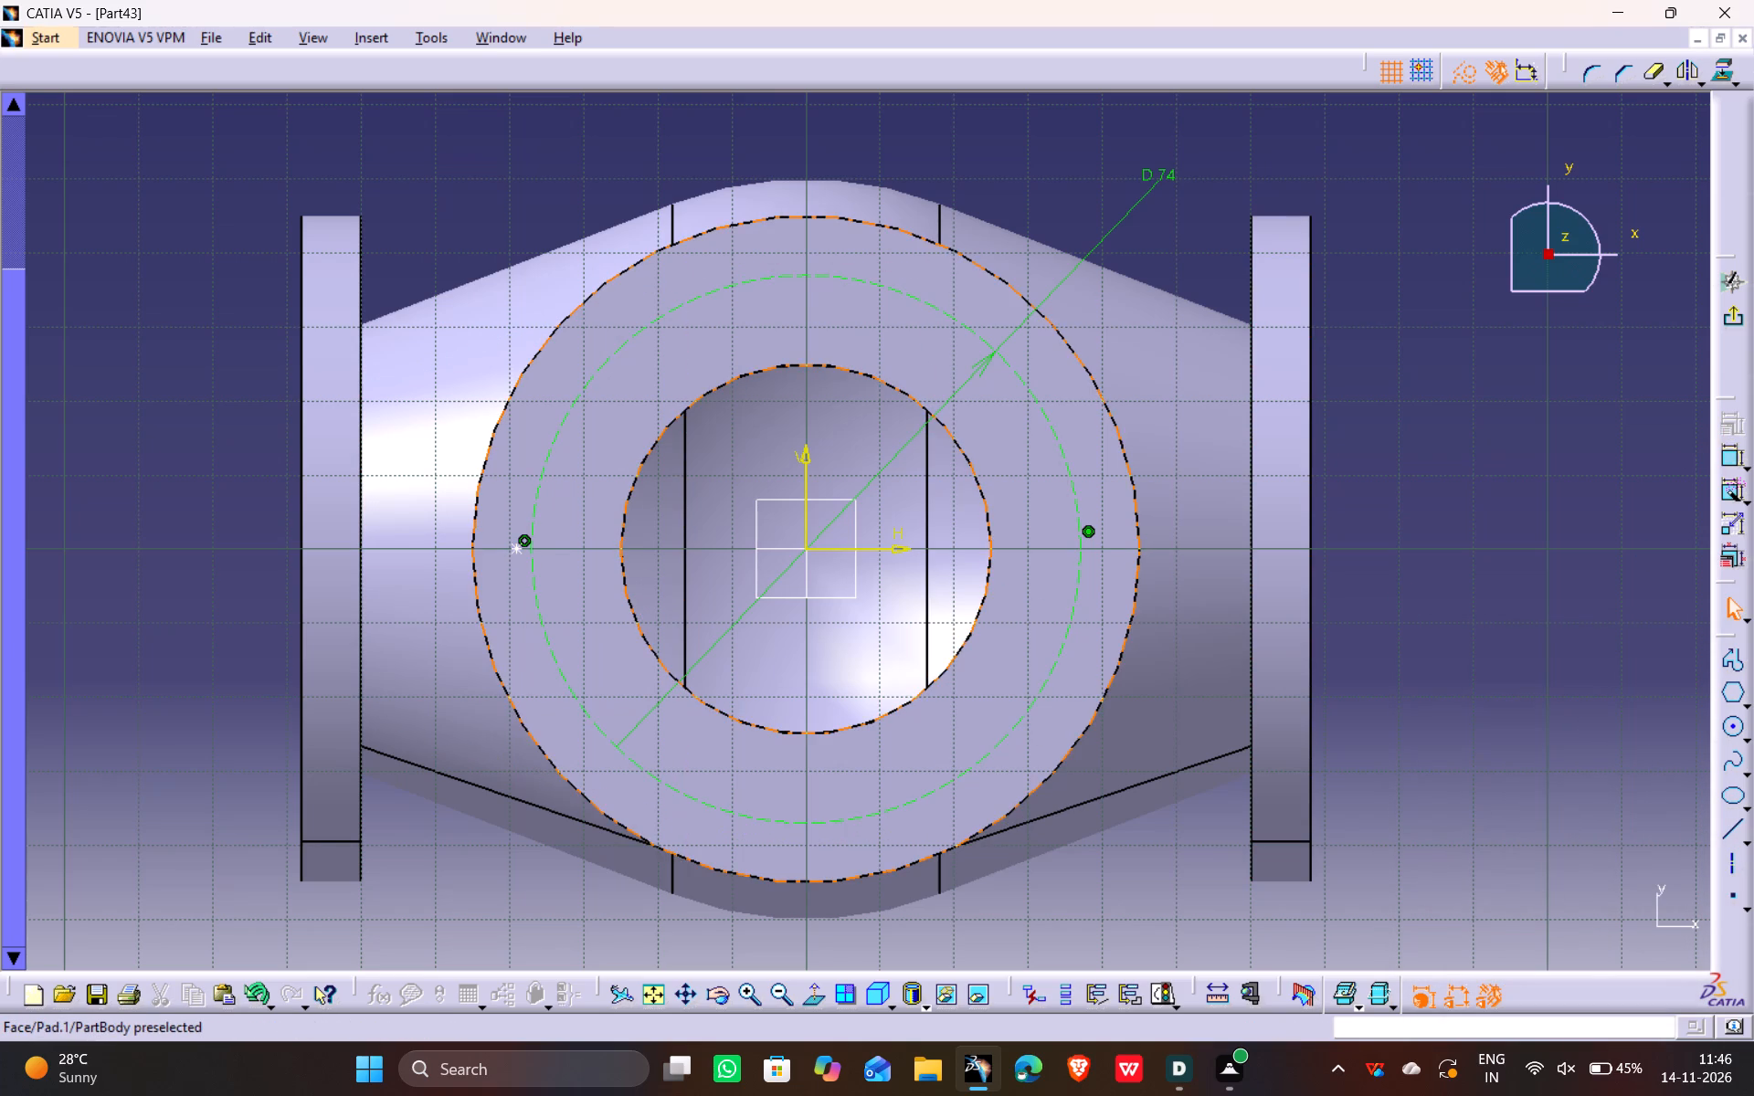
left_click(533, 583)
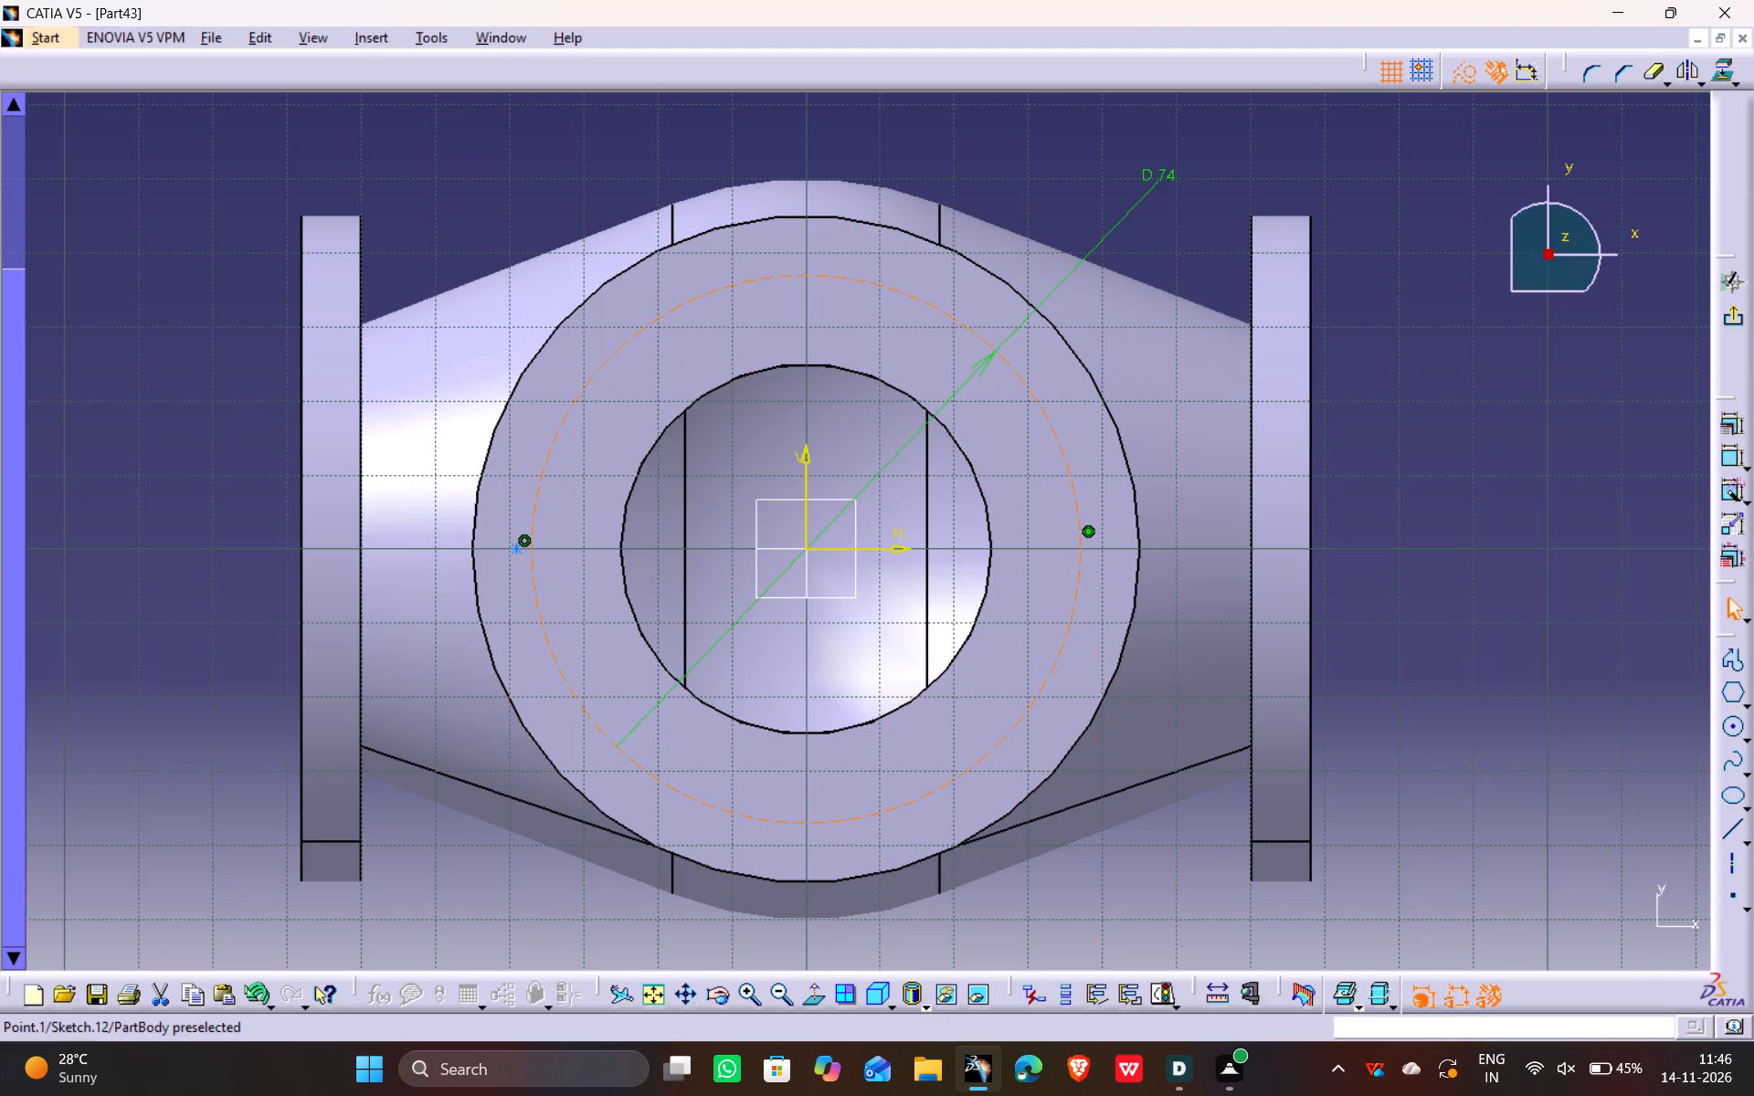
left_click(513, 548, "ctrl")
left_click(1725, 433)
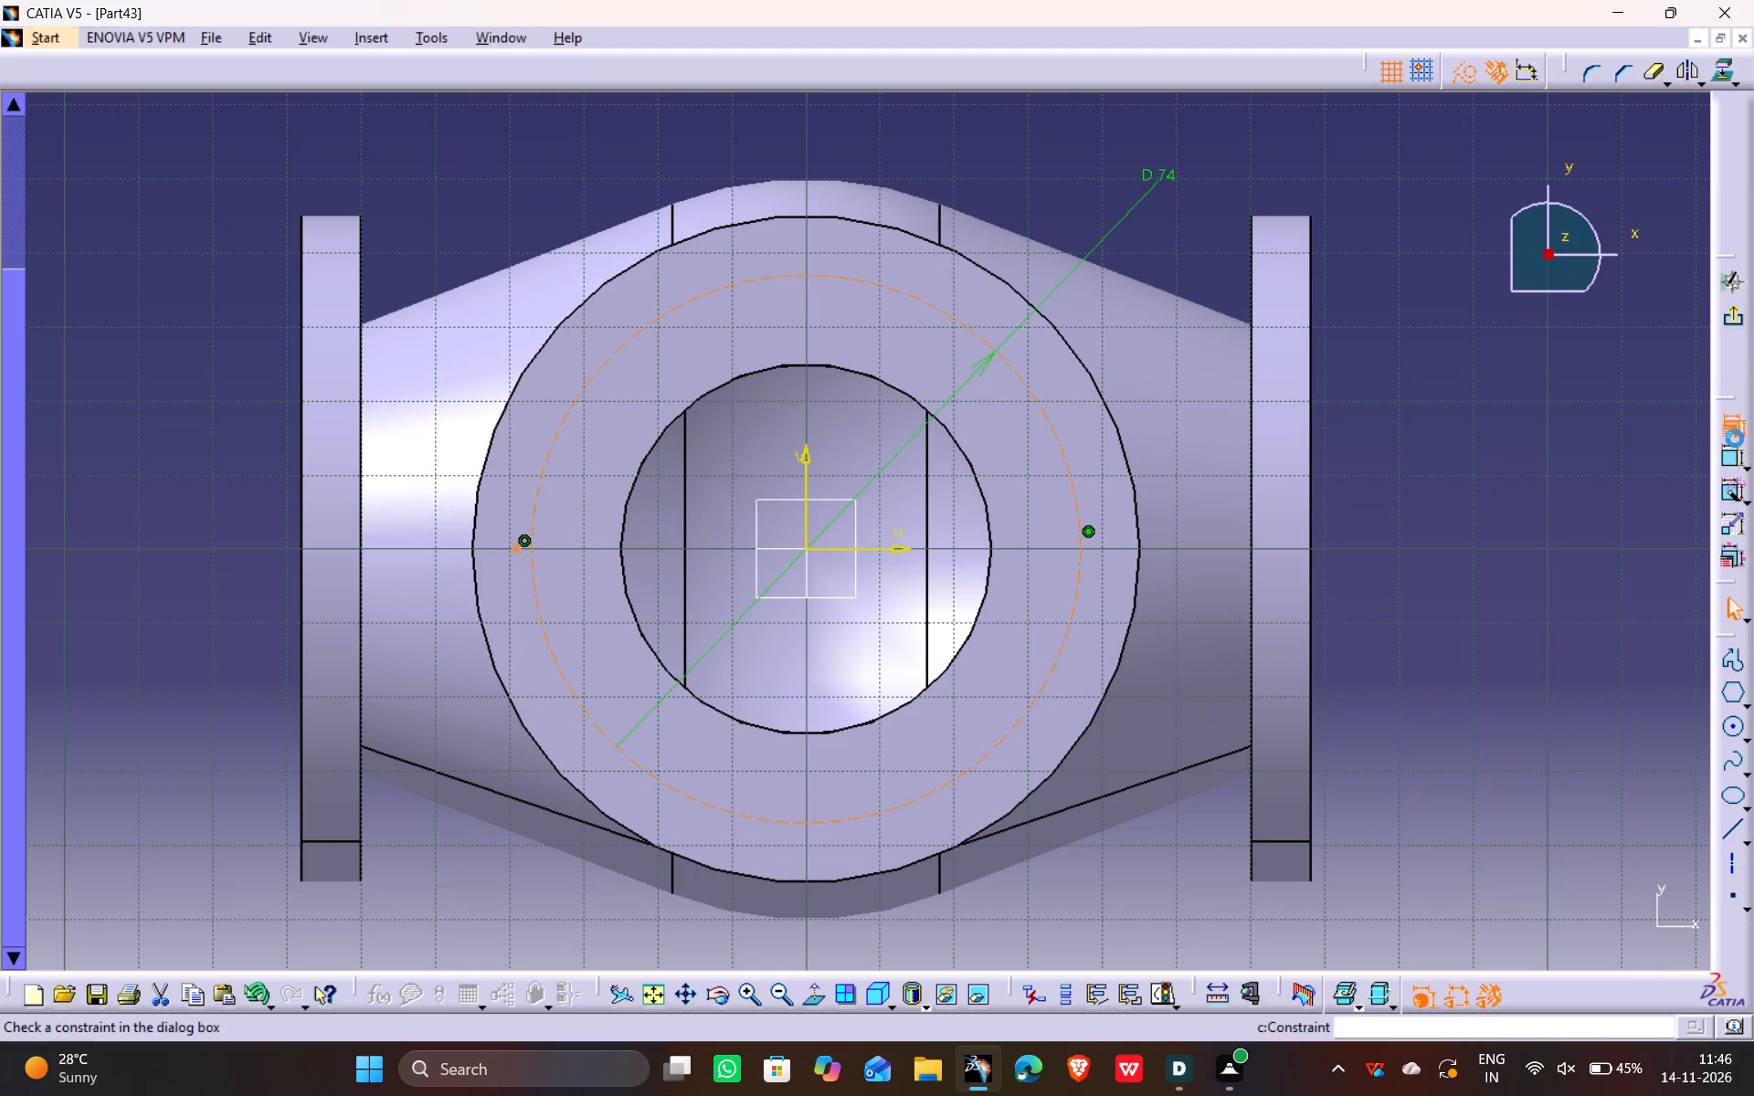
left_click(1625, 711)
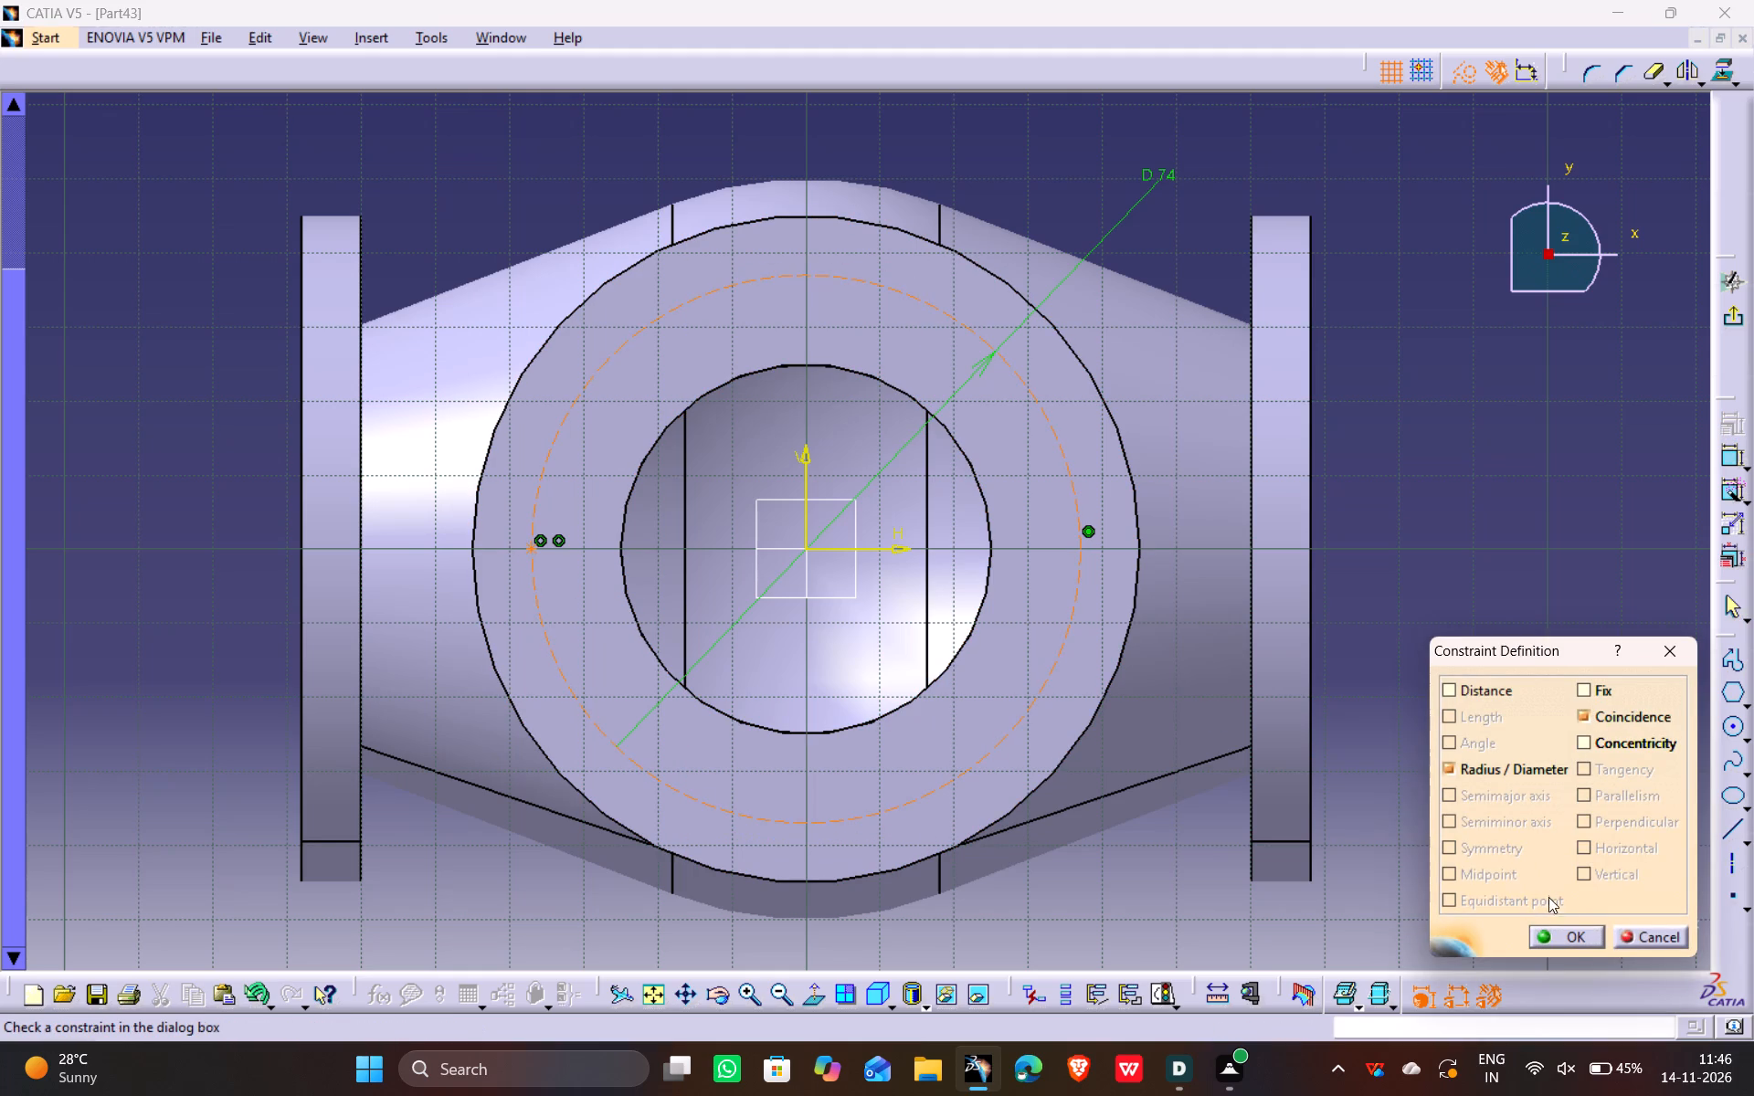
left_click(1572, 934)
left_click(1728, 319)
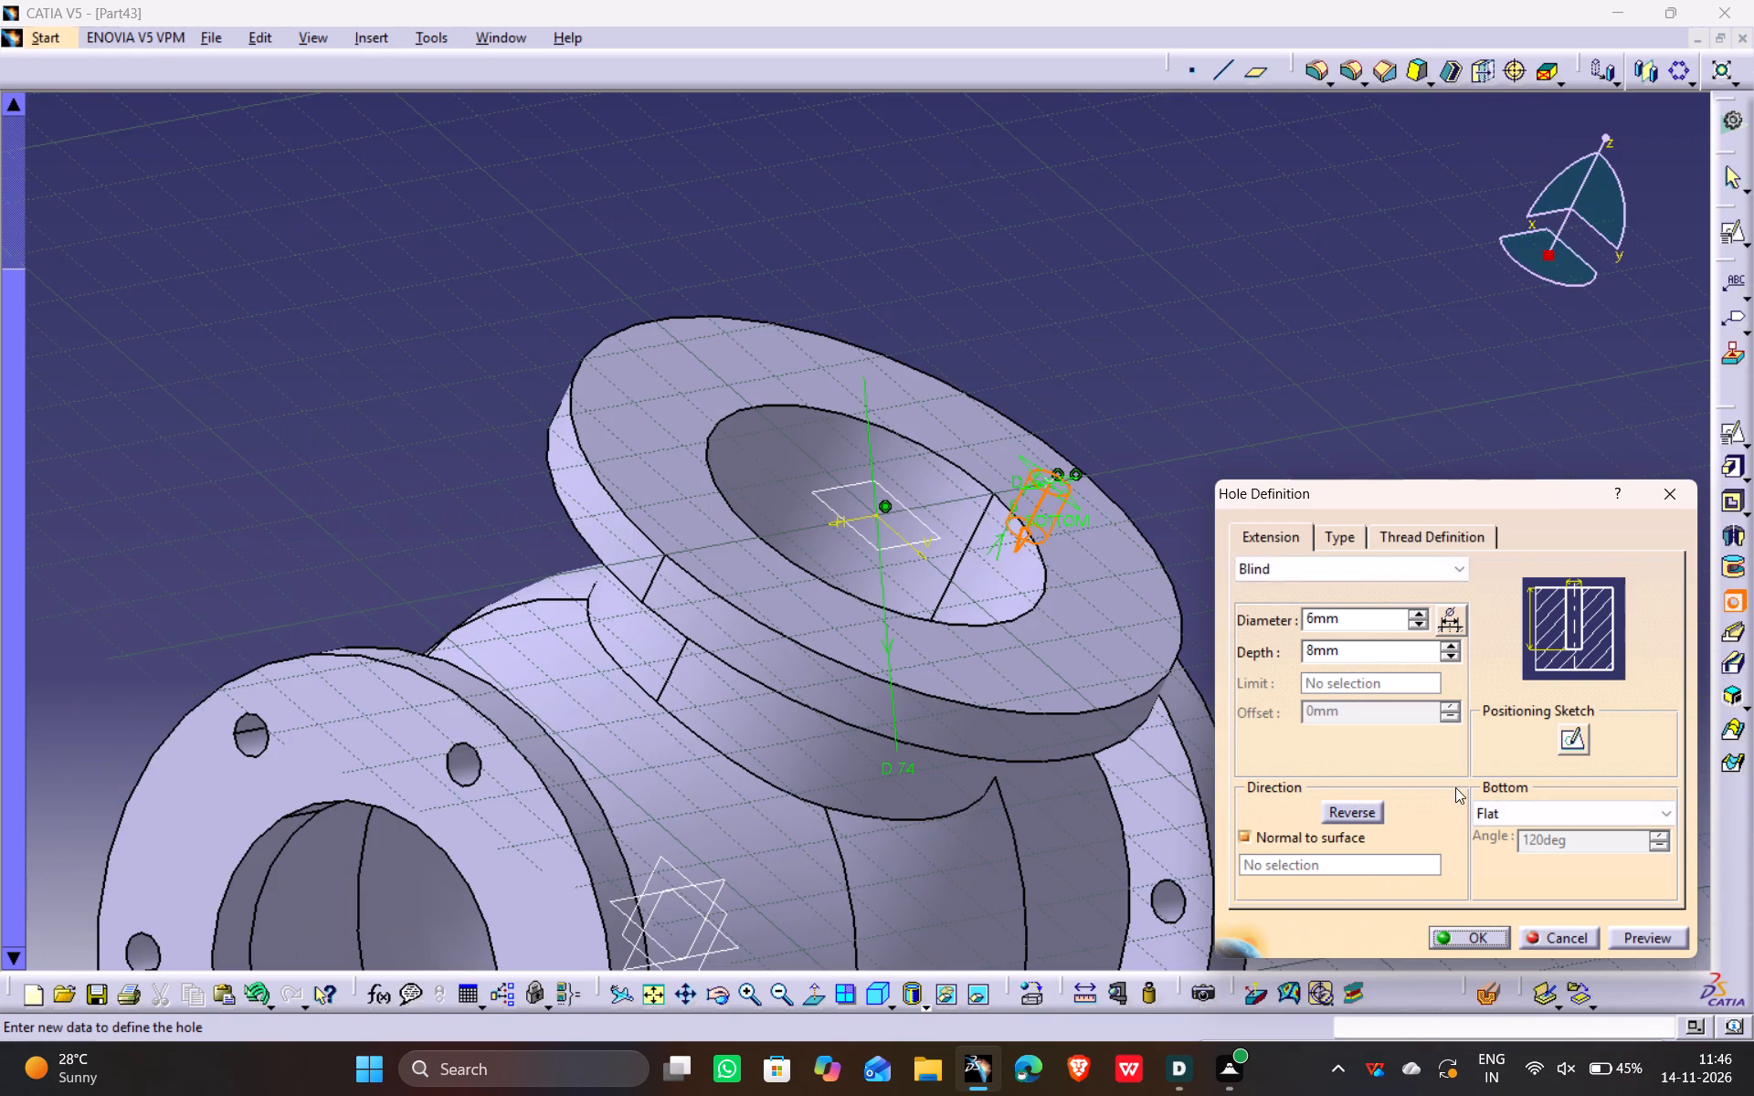
Preview and create the blind, flat-bottomed hole in the upper flange with 6 mm diameter and 8 mm depth.
left_click(1651, 943)
middle_click_drag(1204, 417, 989, 627)
scroll(1204, 417, "down", 2)
left_click_drag(1204, 417, 989, 627)
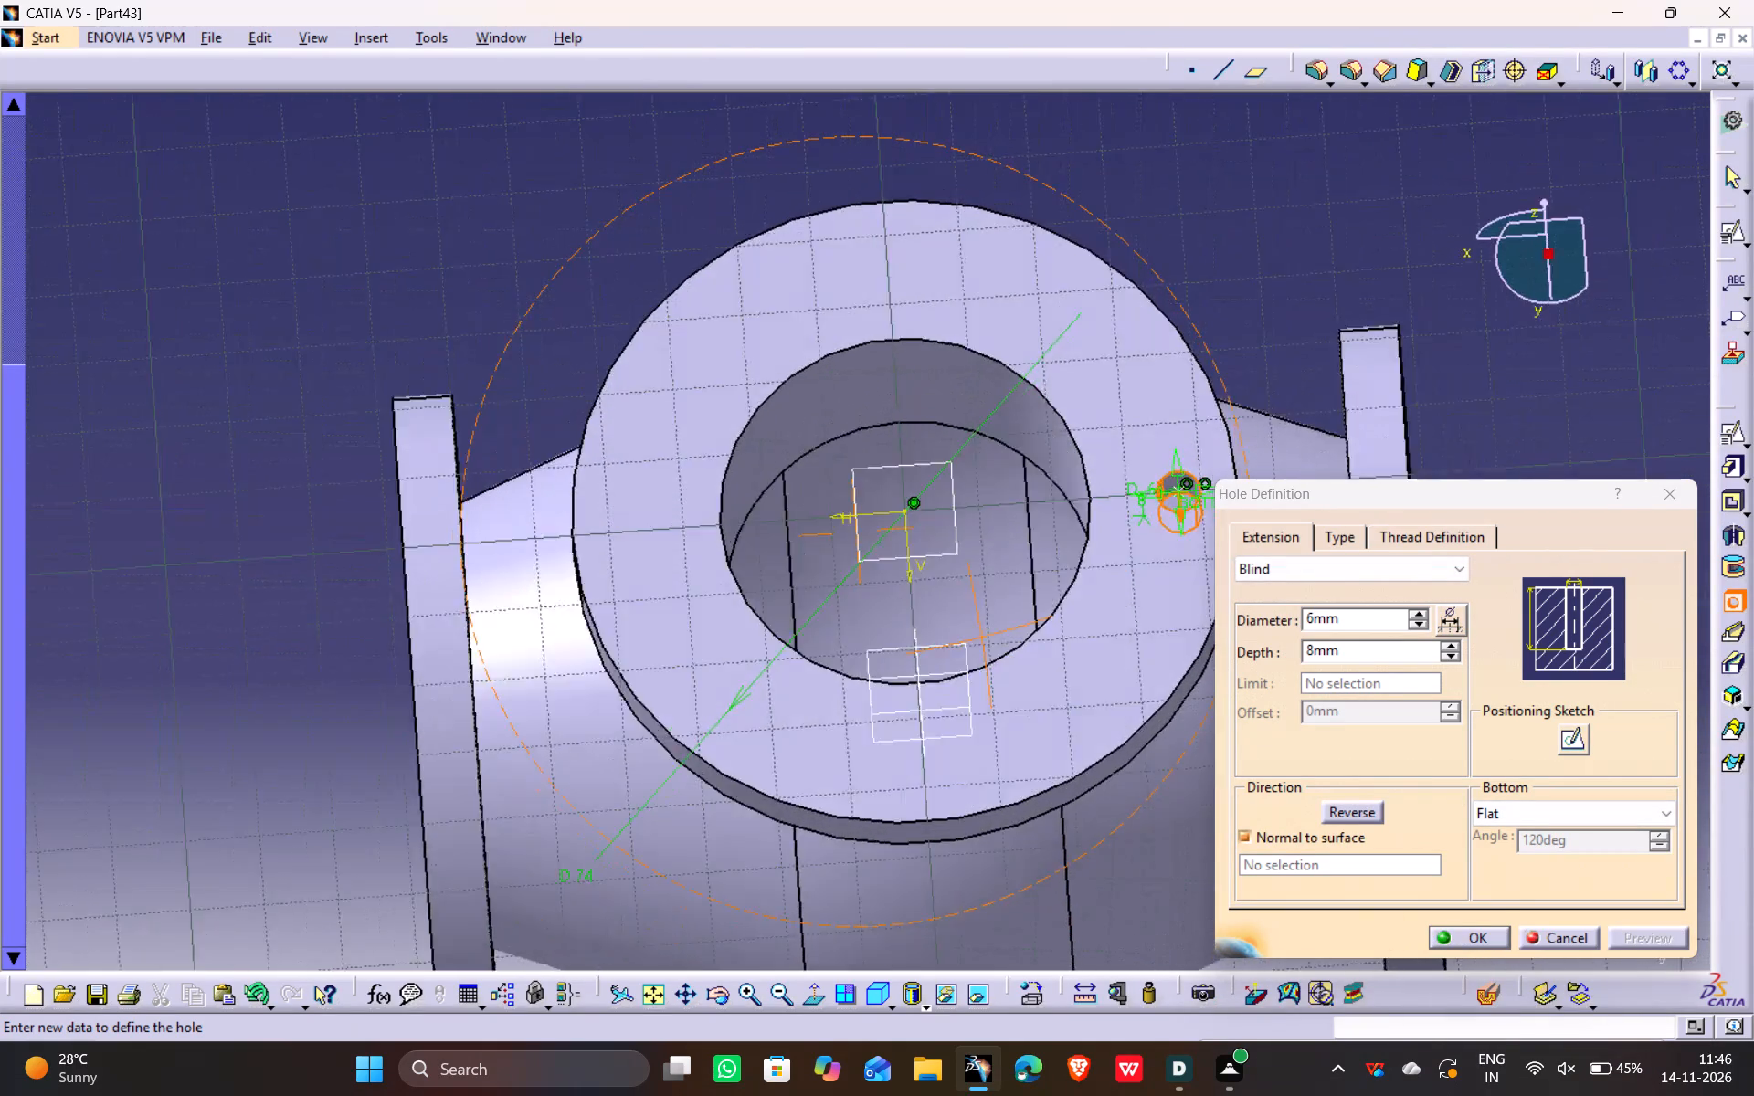
left_click_drag(989, 627, 1059, 504)
middle_click_drag(989, 627, 1062, 492)
middle_click_drag(1227, 295, 951, 657)
scroll(1227, 294, "down", 1)
left_click_drag(1227, 293, 951, 657)
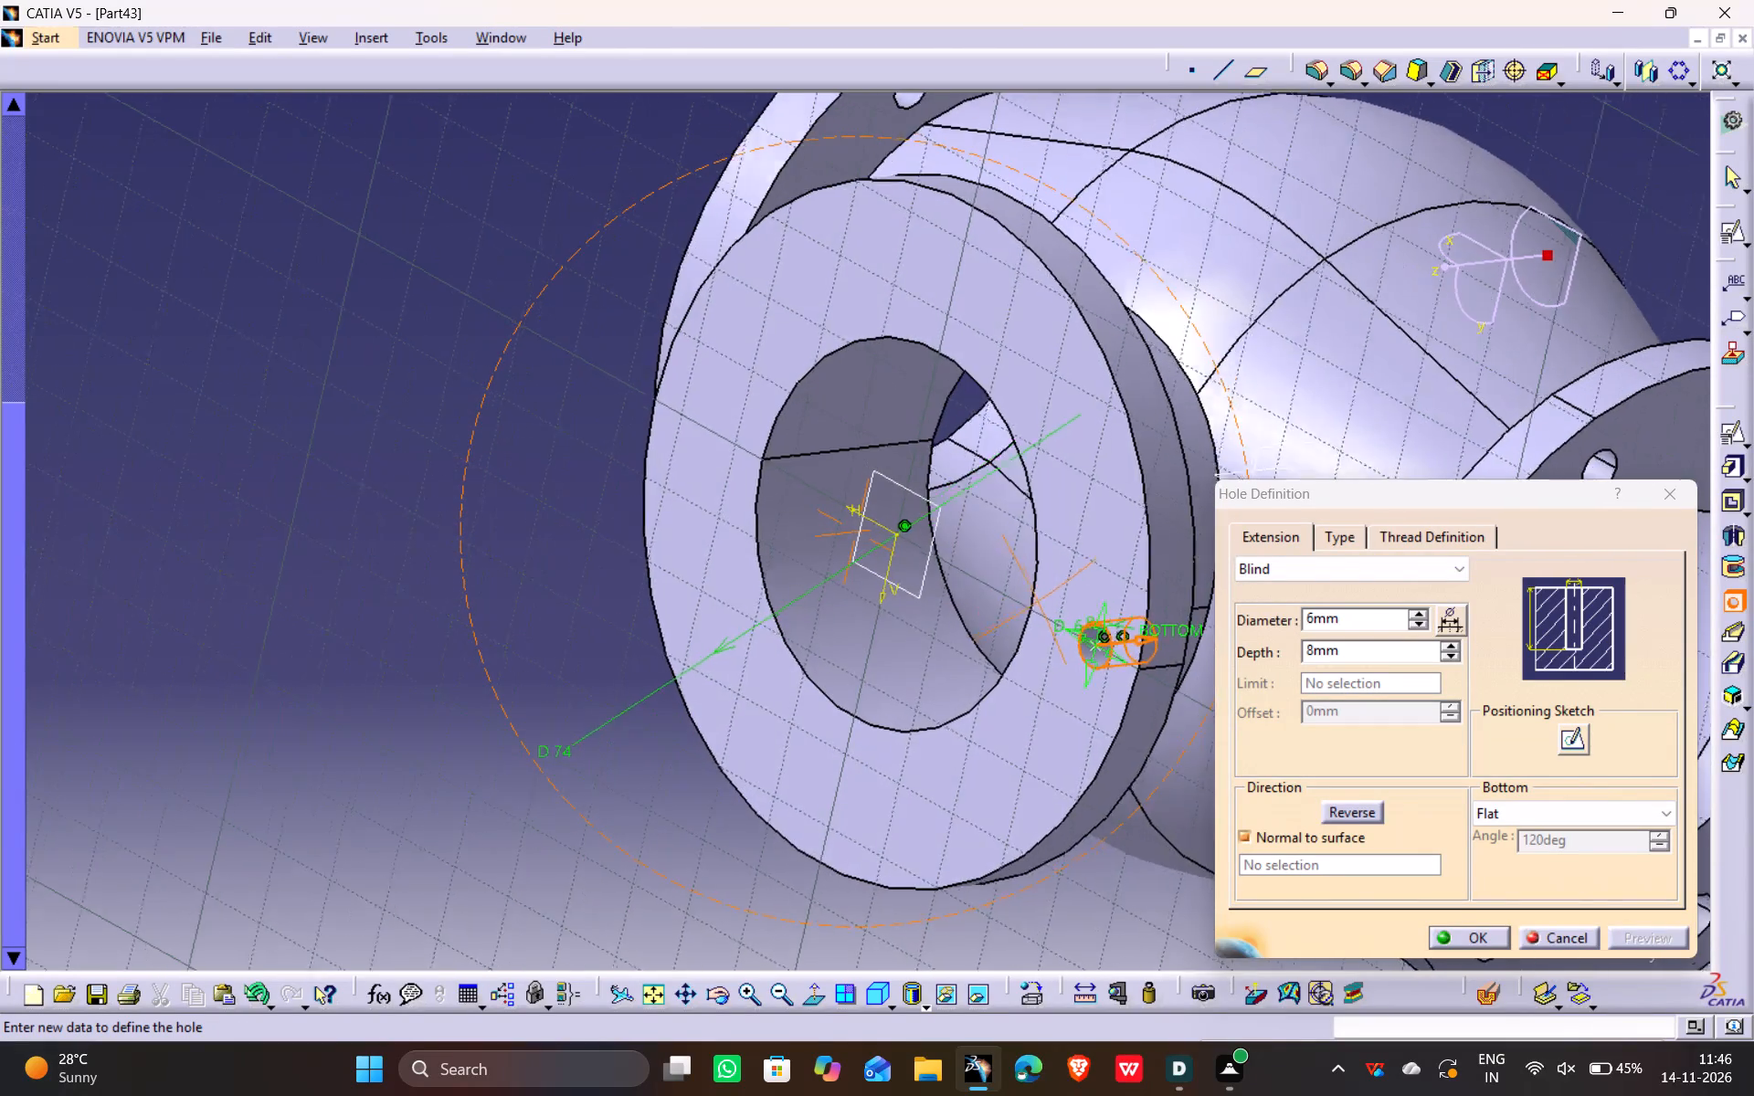
middle_click_drag(951, 657, 1197, 418)
left_click_drag(951, 657, 1197, 418)
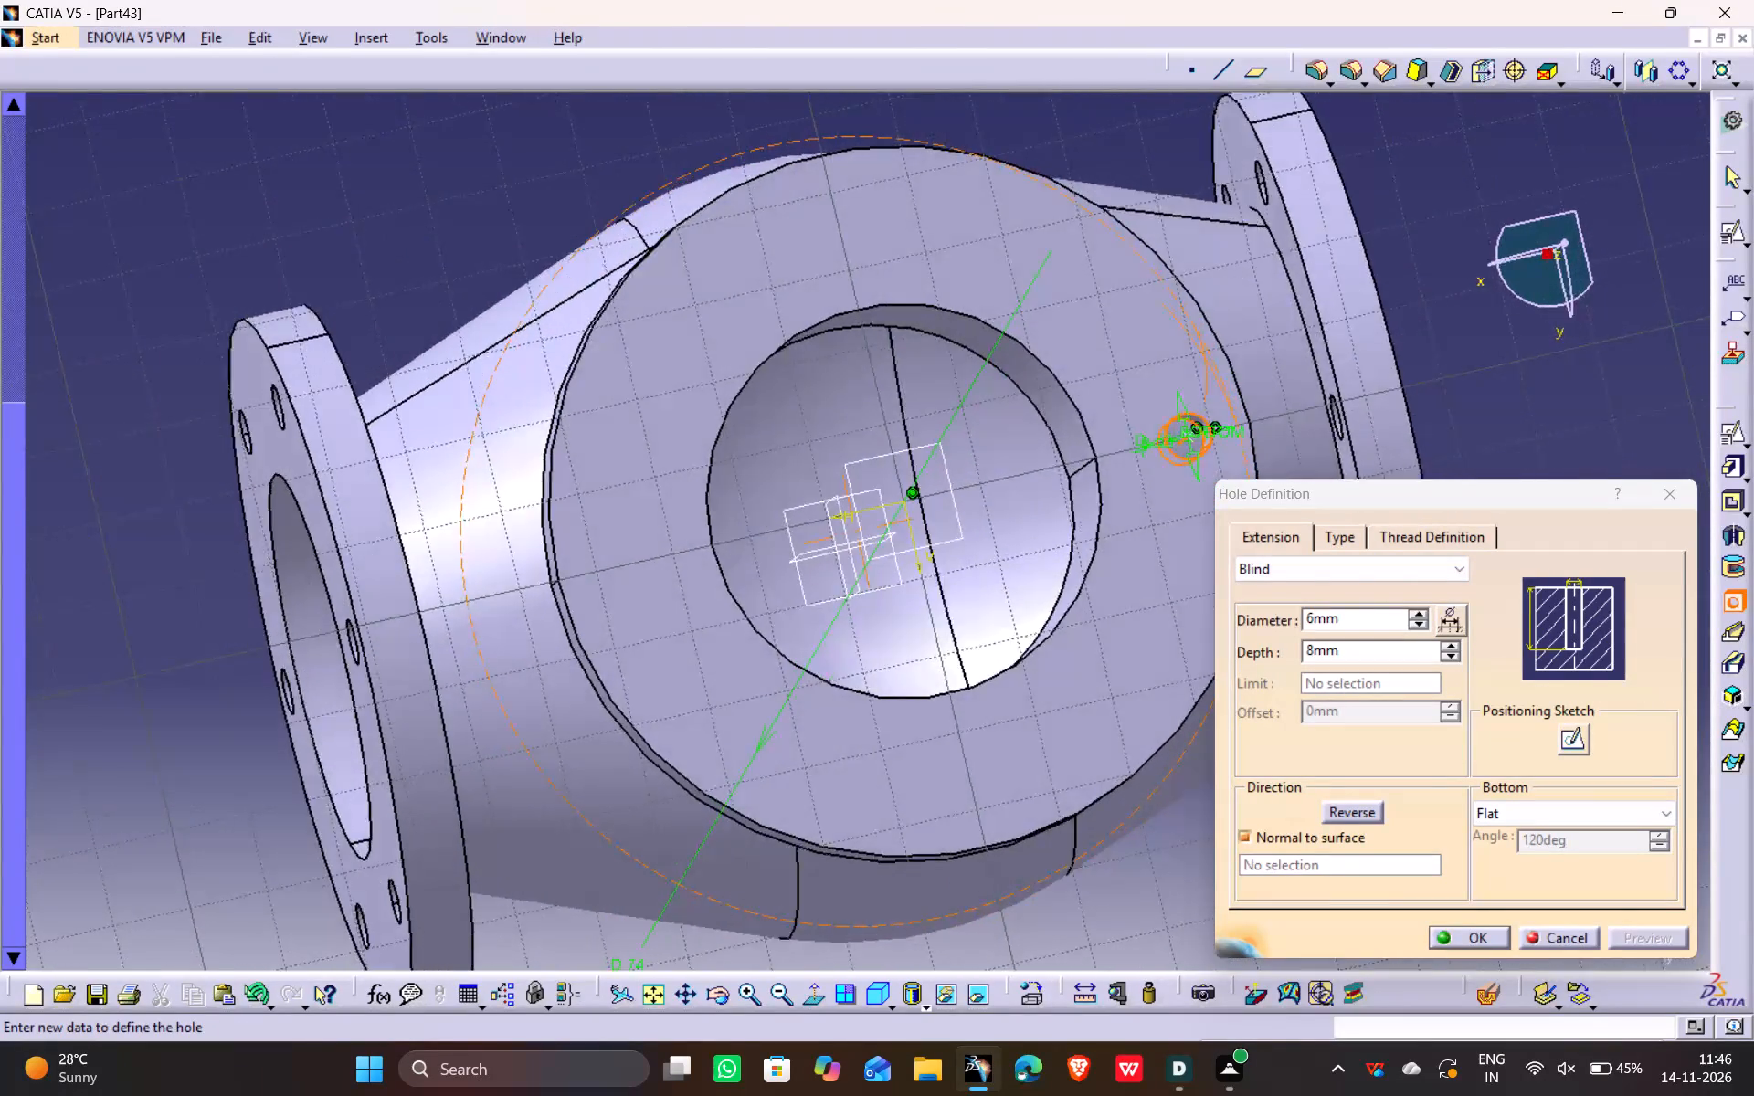
middle_click_drag(1197, 418, 1070, 437)
left_click_drag(1197, 418, 1070, 437)
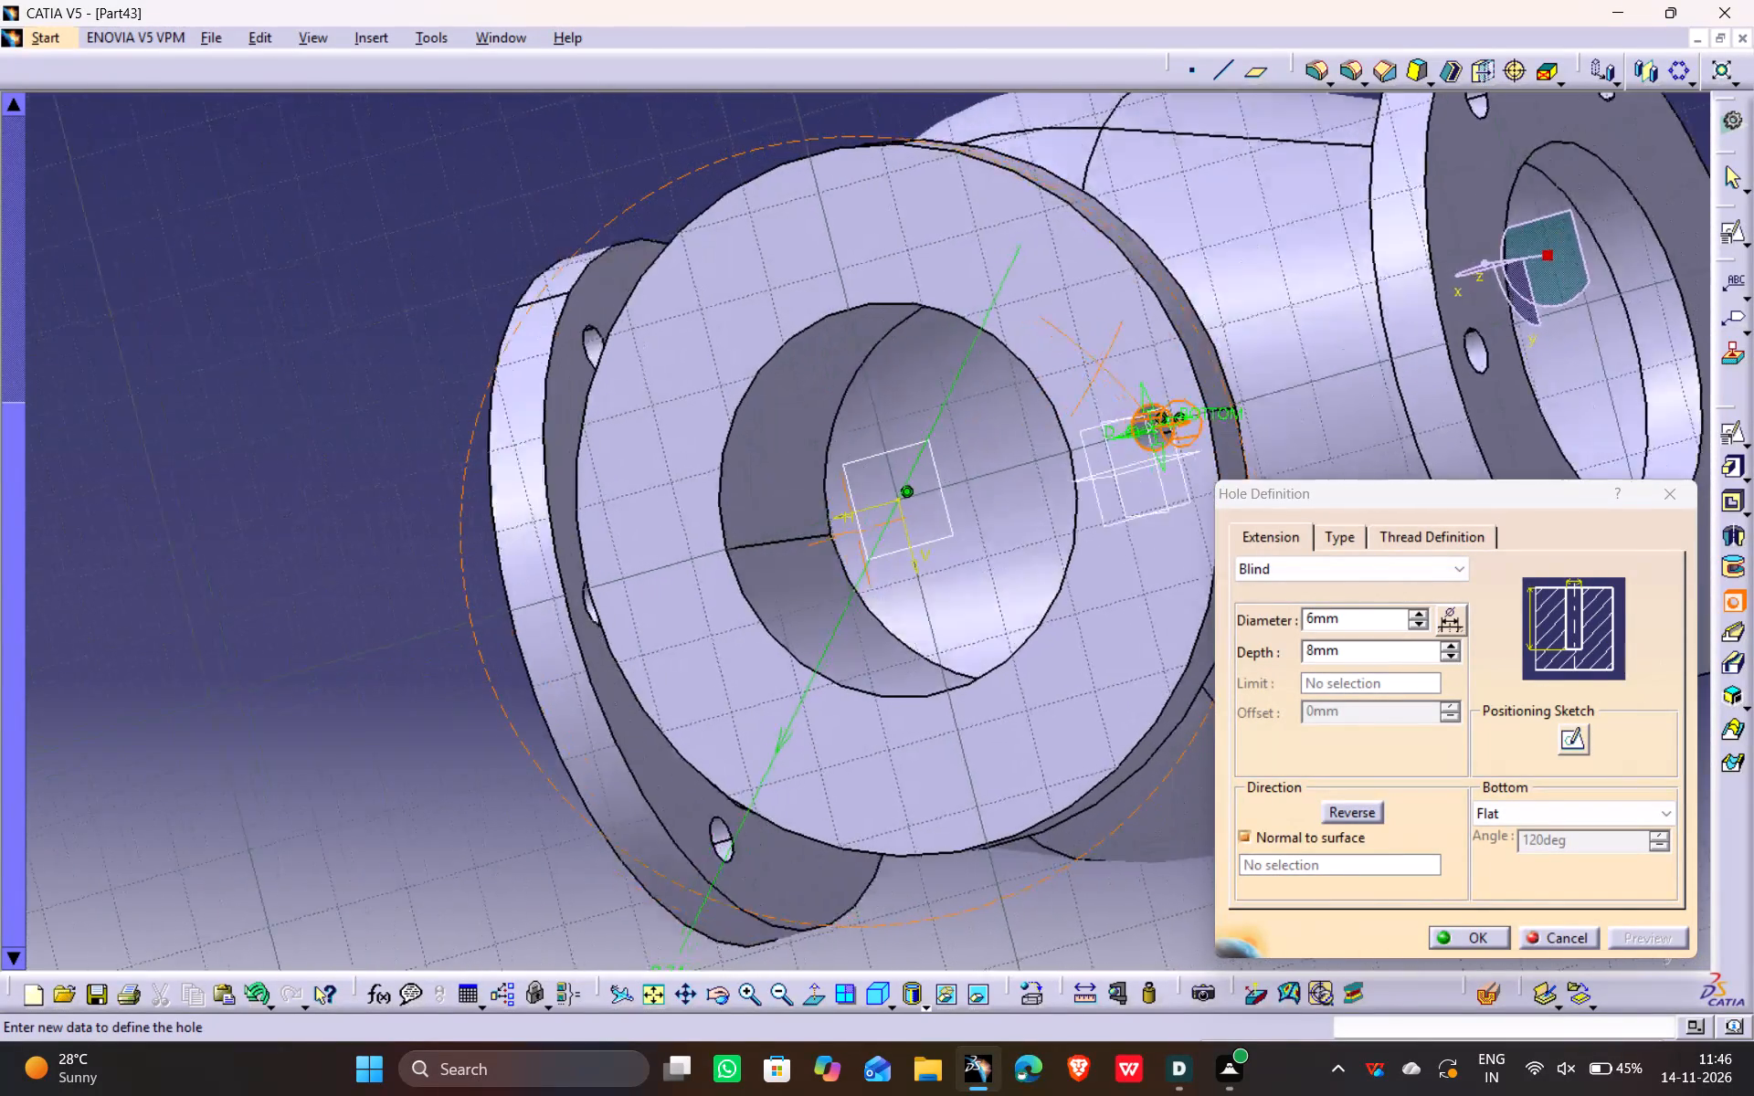
left_click_drag(1070, 437, 1158, 408)
middle_click_drag(1070, 437, 1158, 408)
middle_click_drag(768, 497, 954, 419)
scroll(767, 497, "down", 1)
left_click_drag(767, 497, 954, 419)
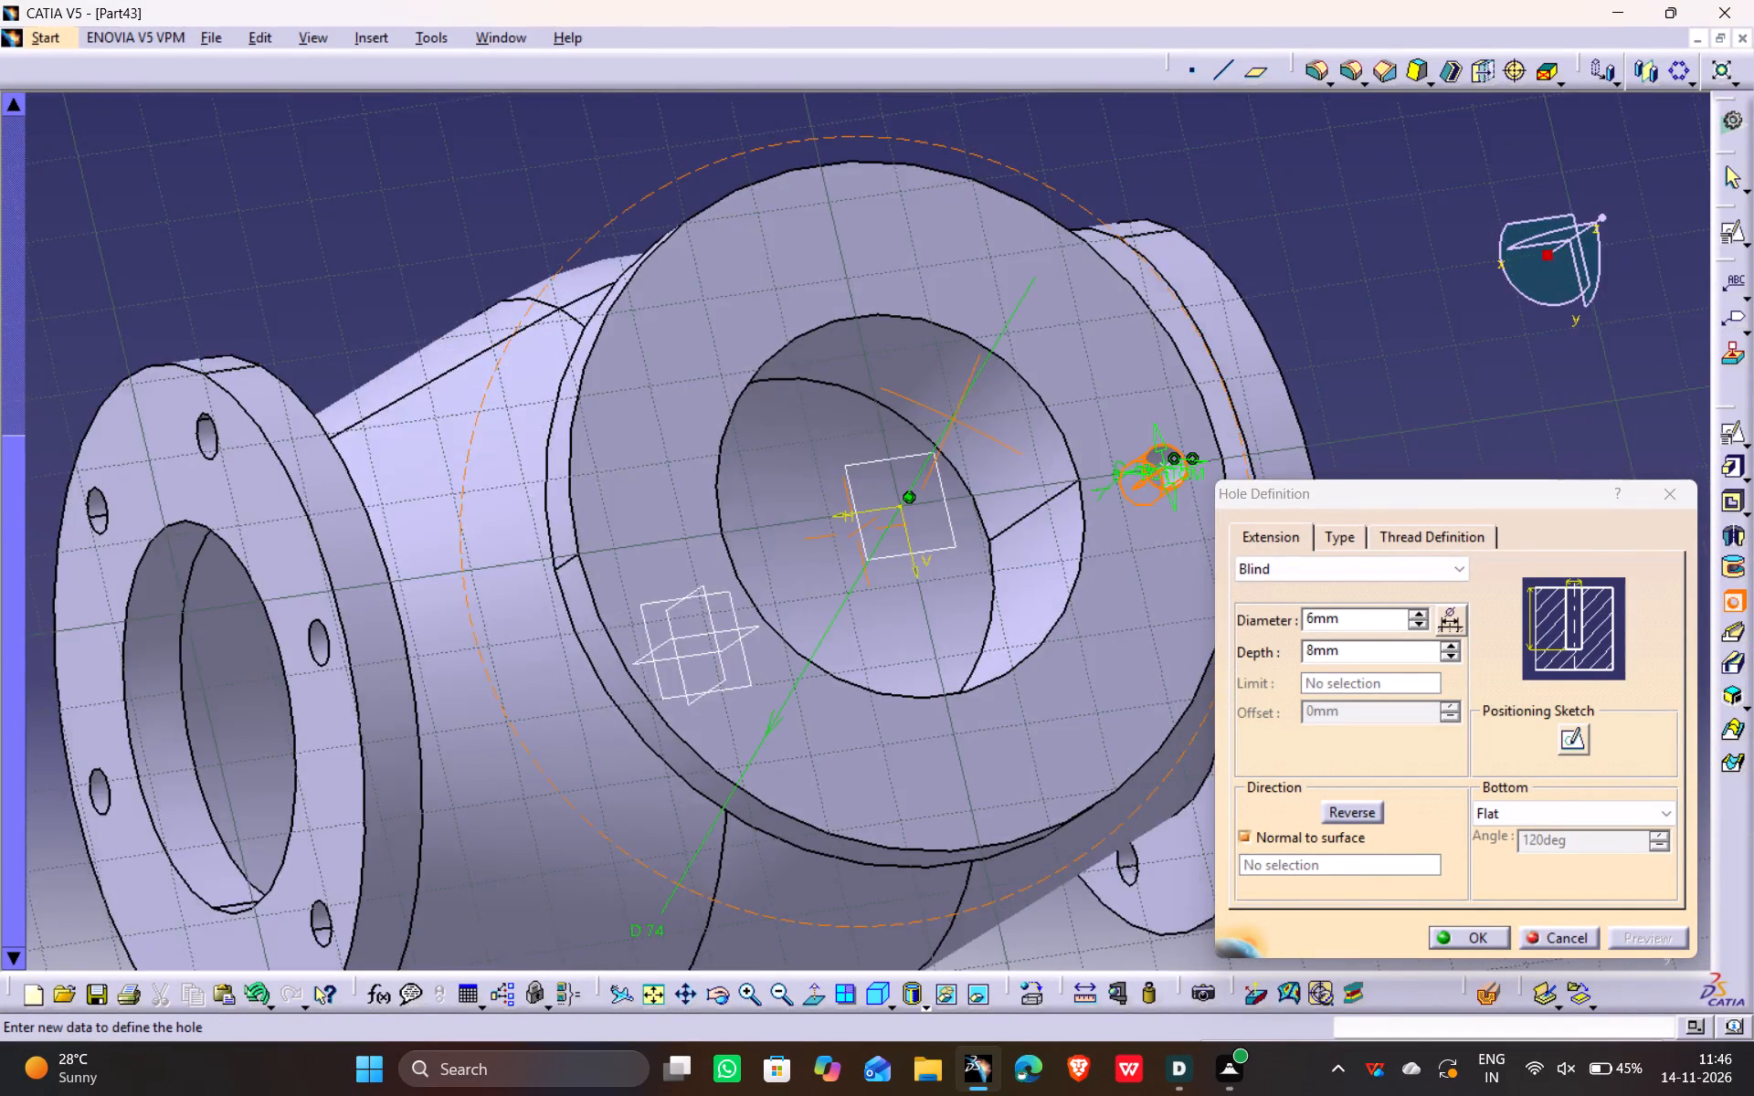
left_click_drag(954, 419, 988, 448)
middle_click_drag(954, 419, 988, 448)
left_click(1488, 938)
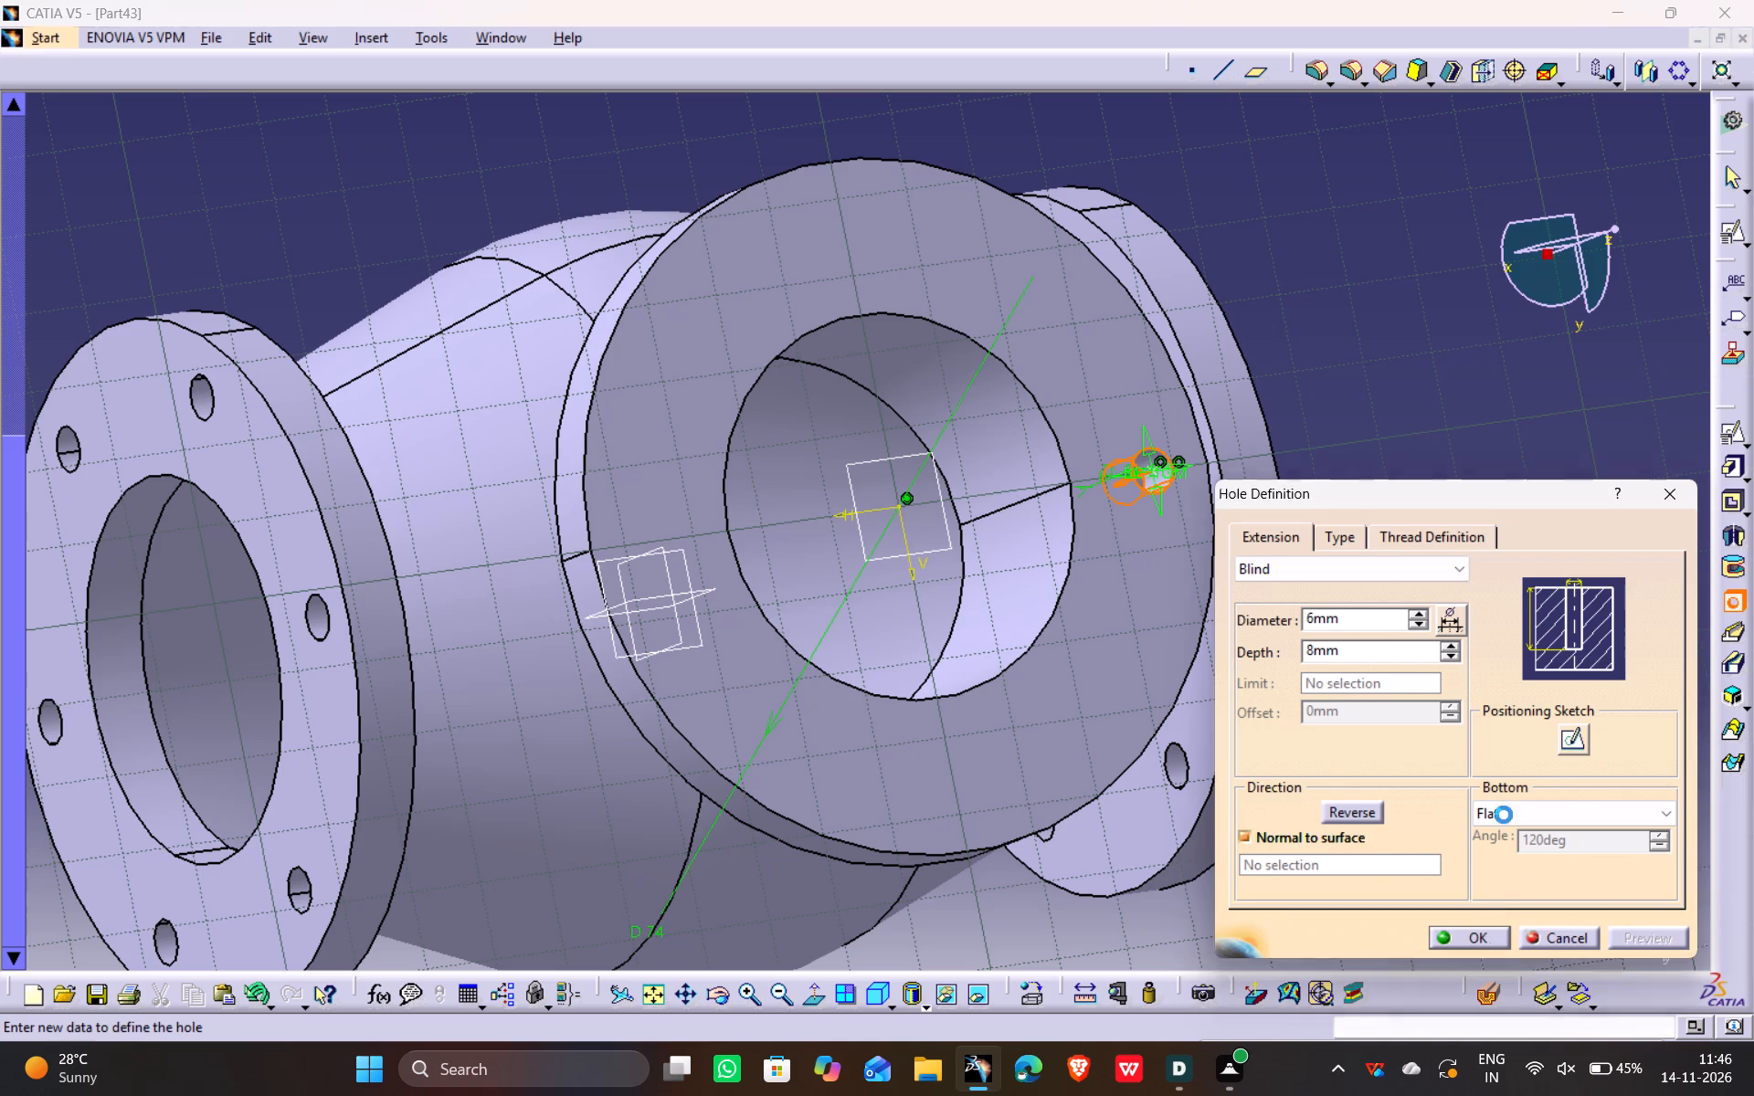
Circular-pattern the new hole around the upper flange with 6 instances at 60° spacing, using the flange's top face as reference.
left_click(1678, 63)
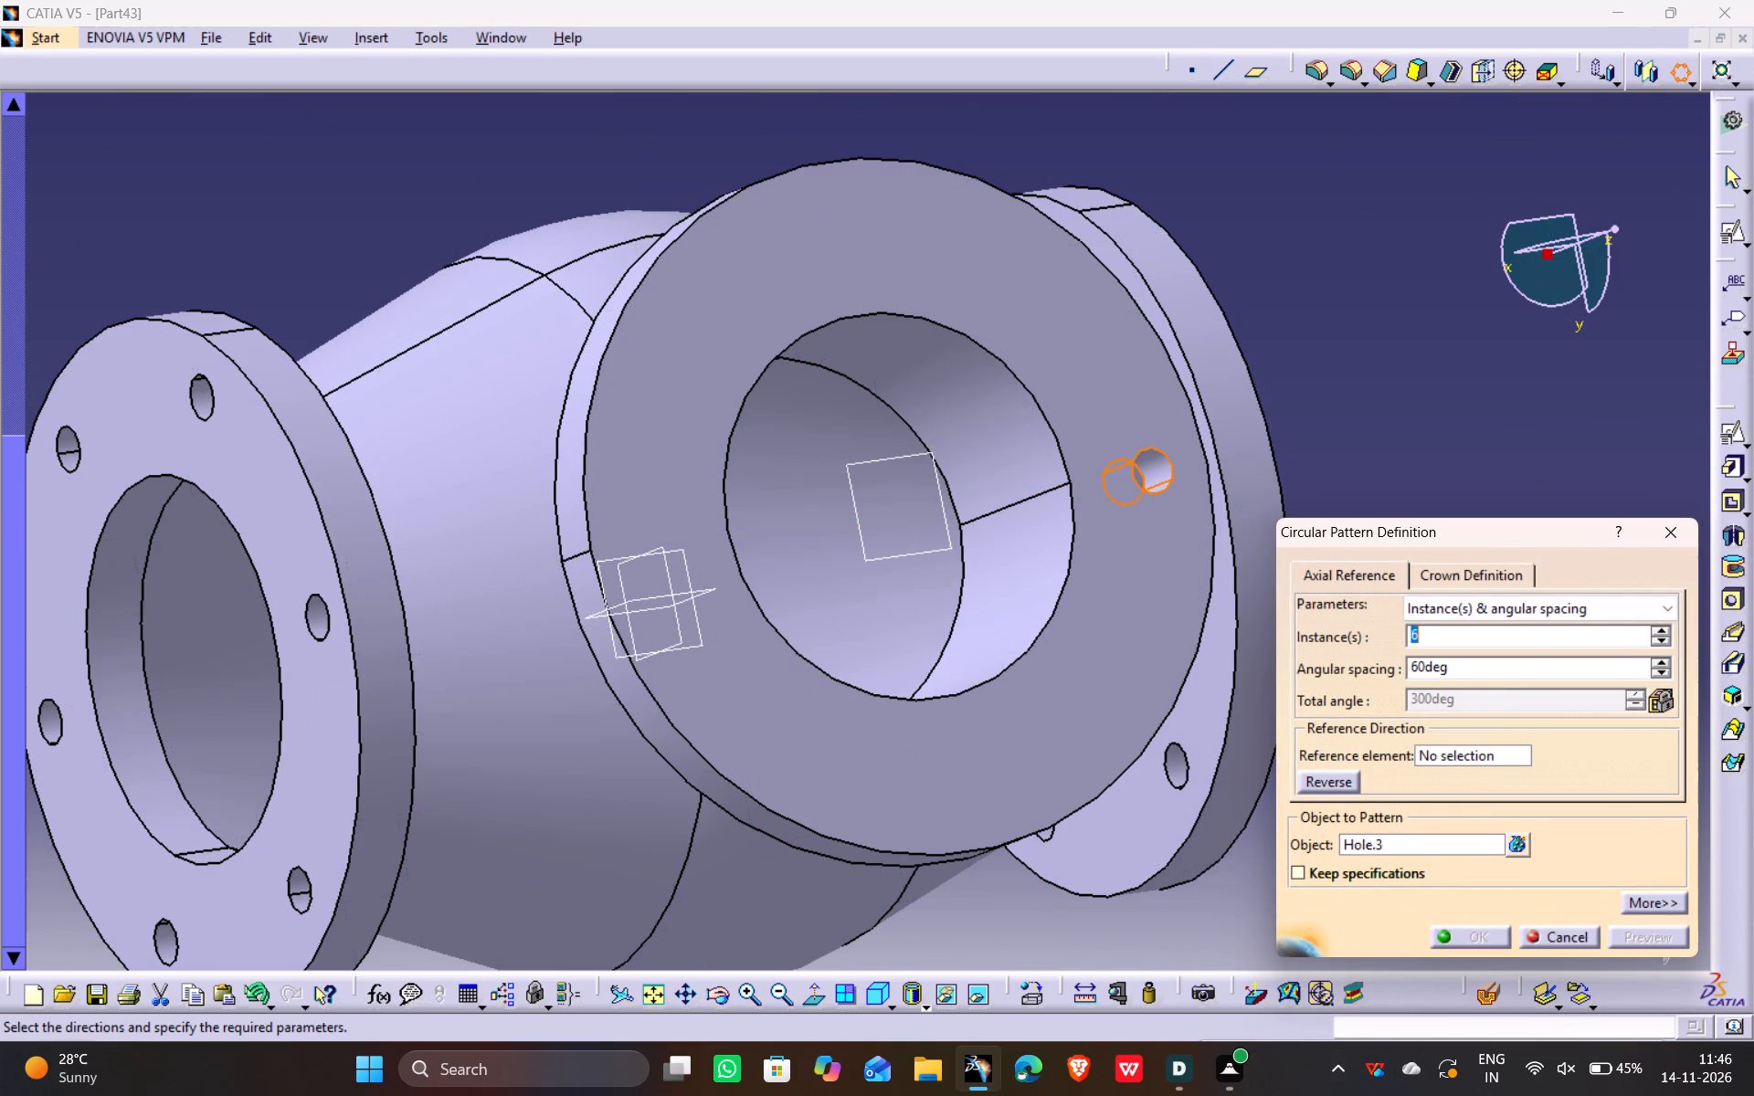
left_click(1461, 758)
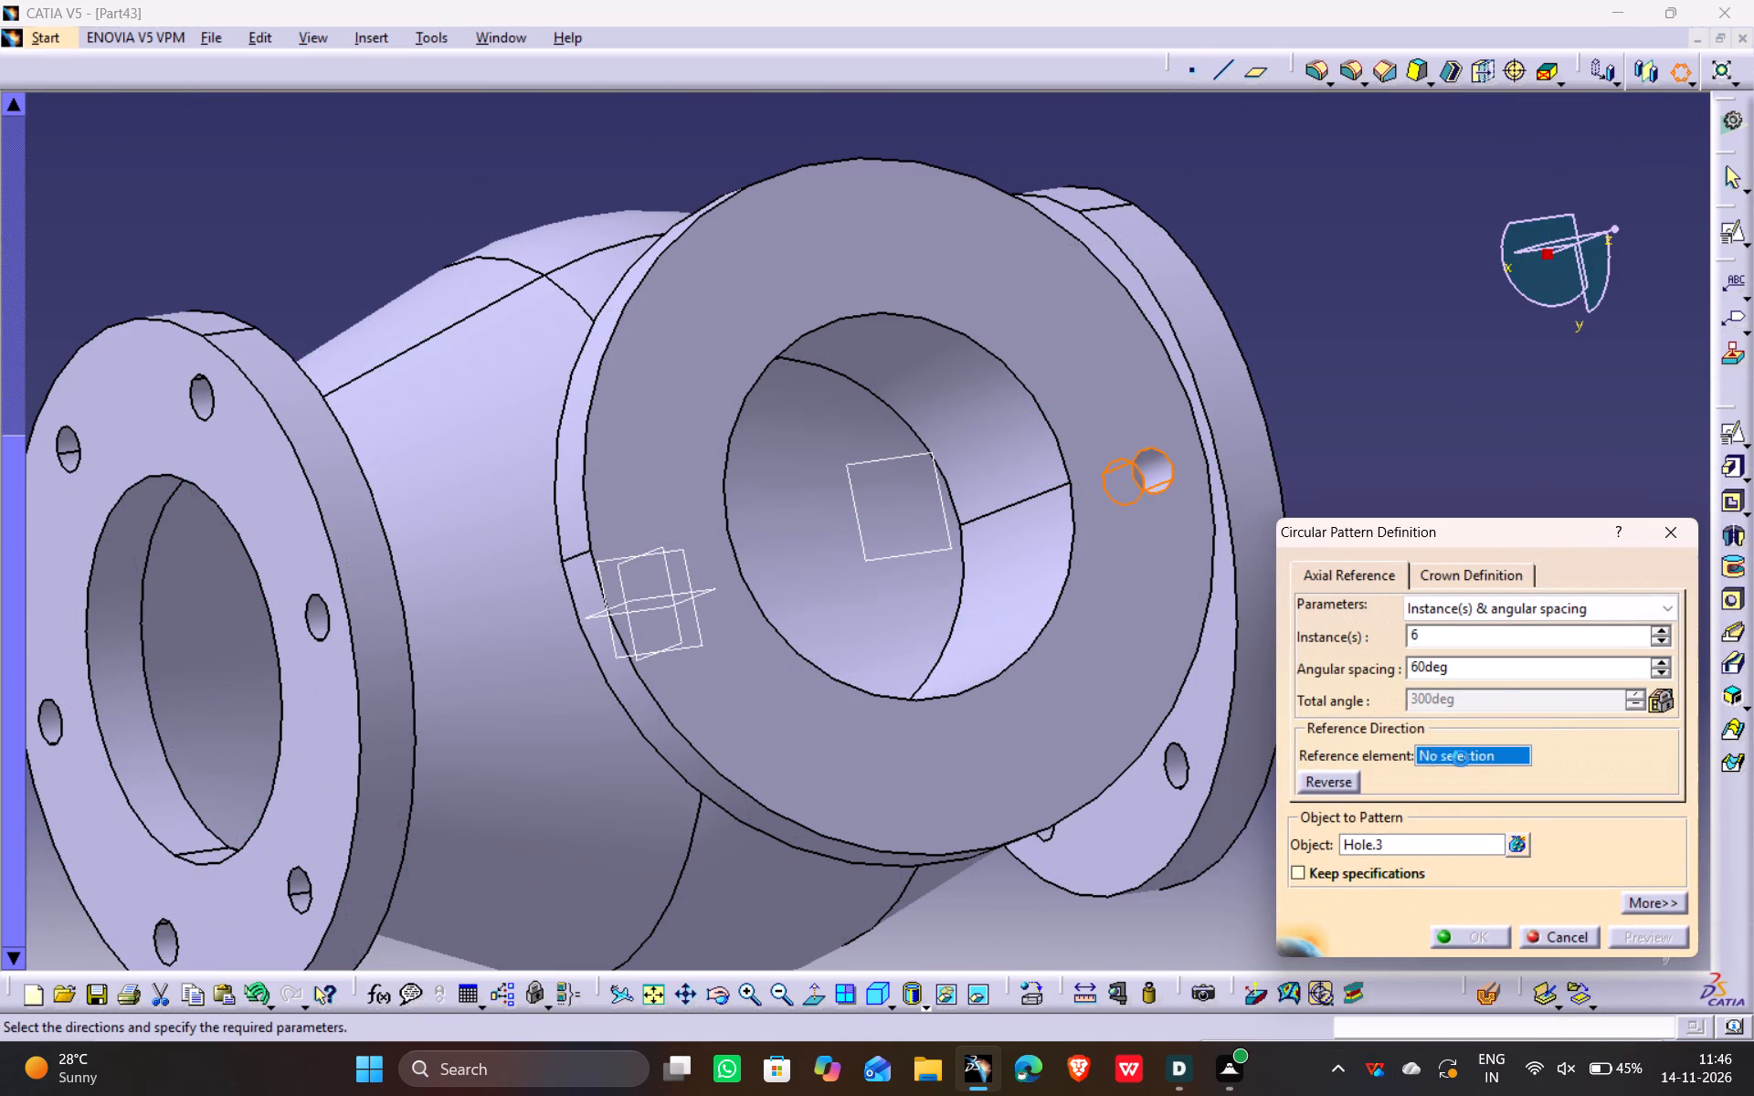
left_click(1056, 748)
left_click(1631, 927)
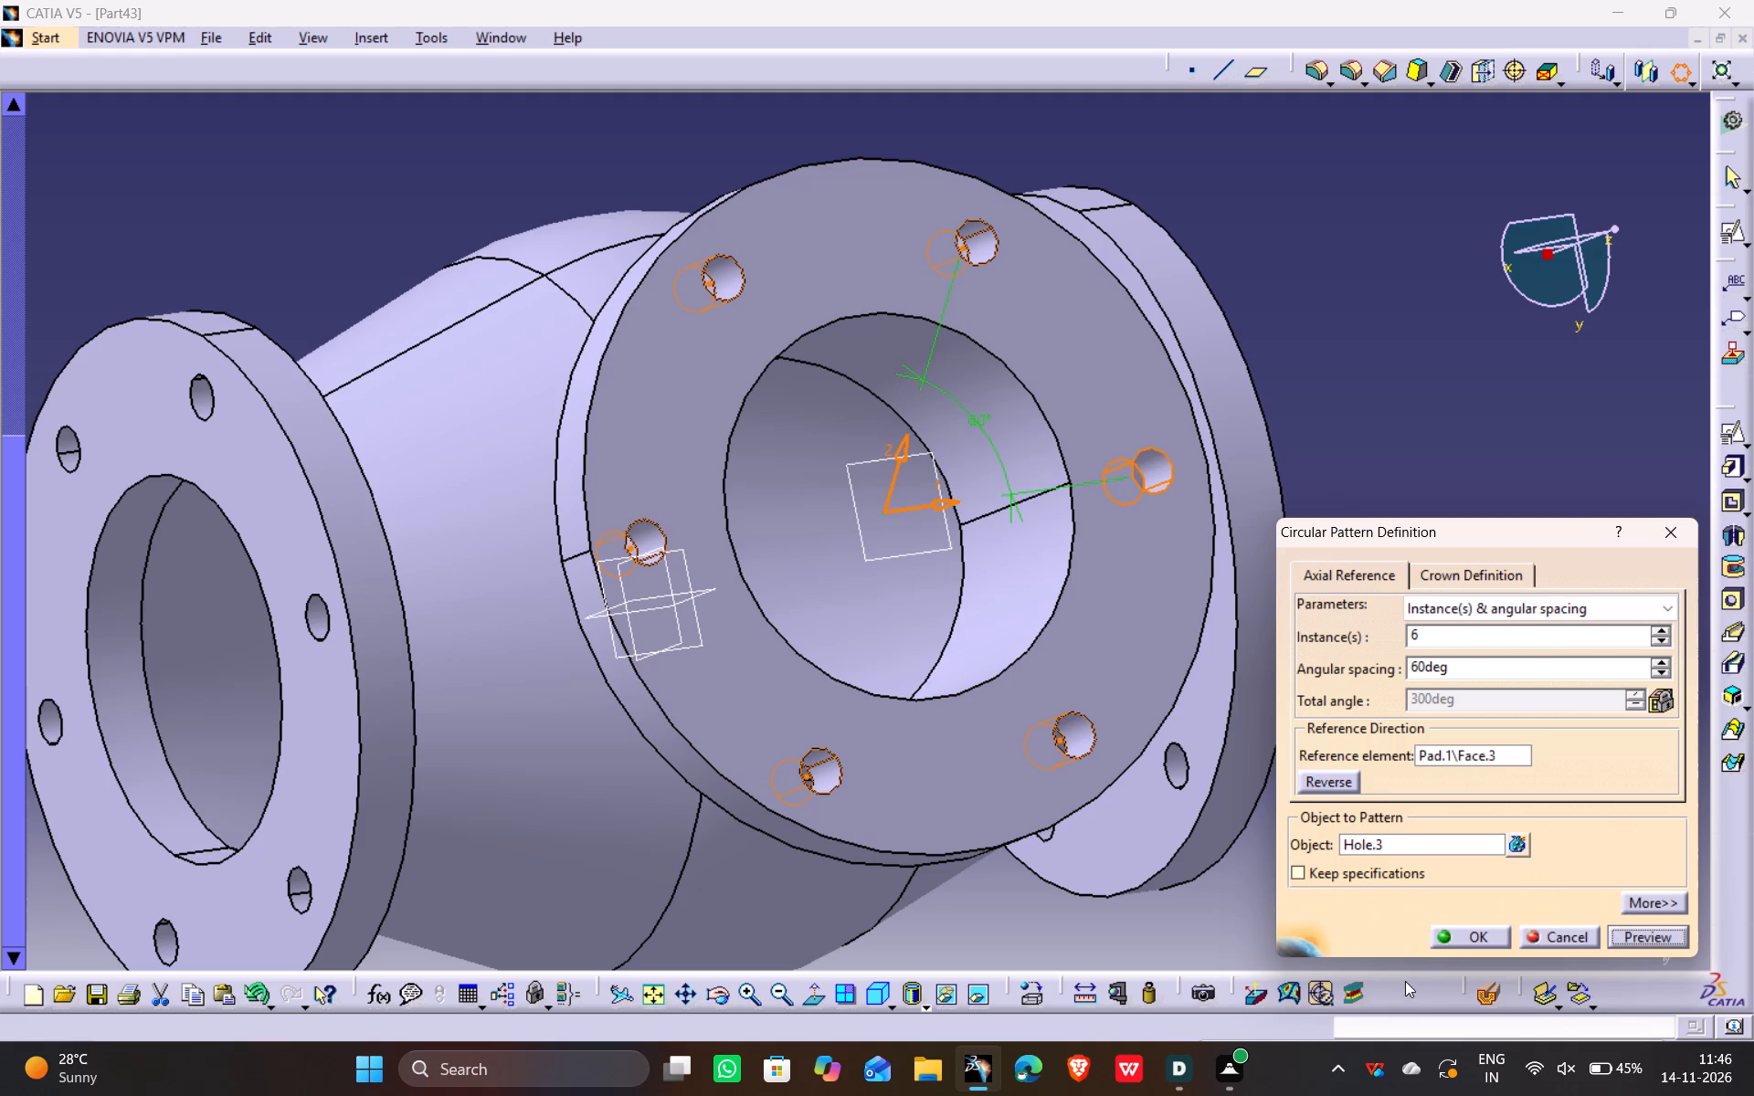
left_click(1465, 944)
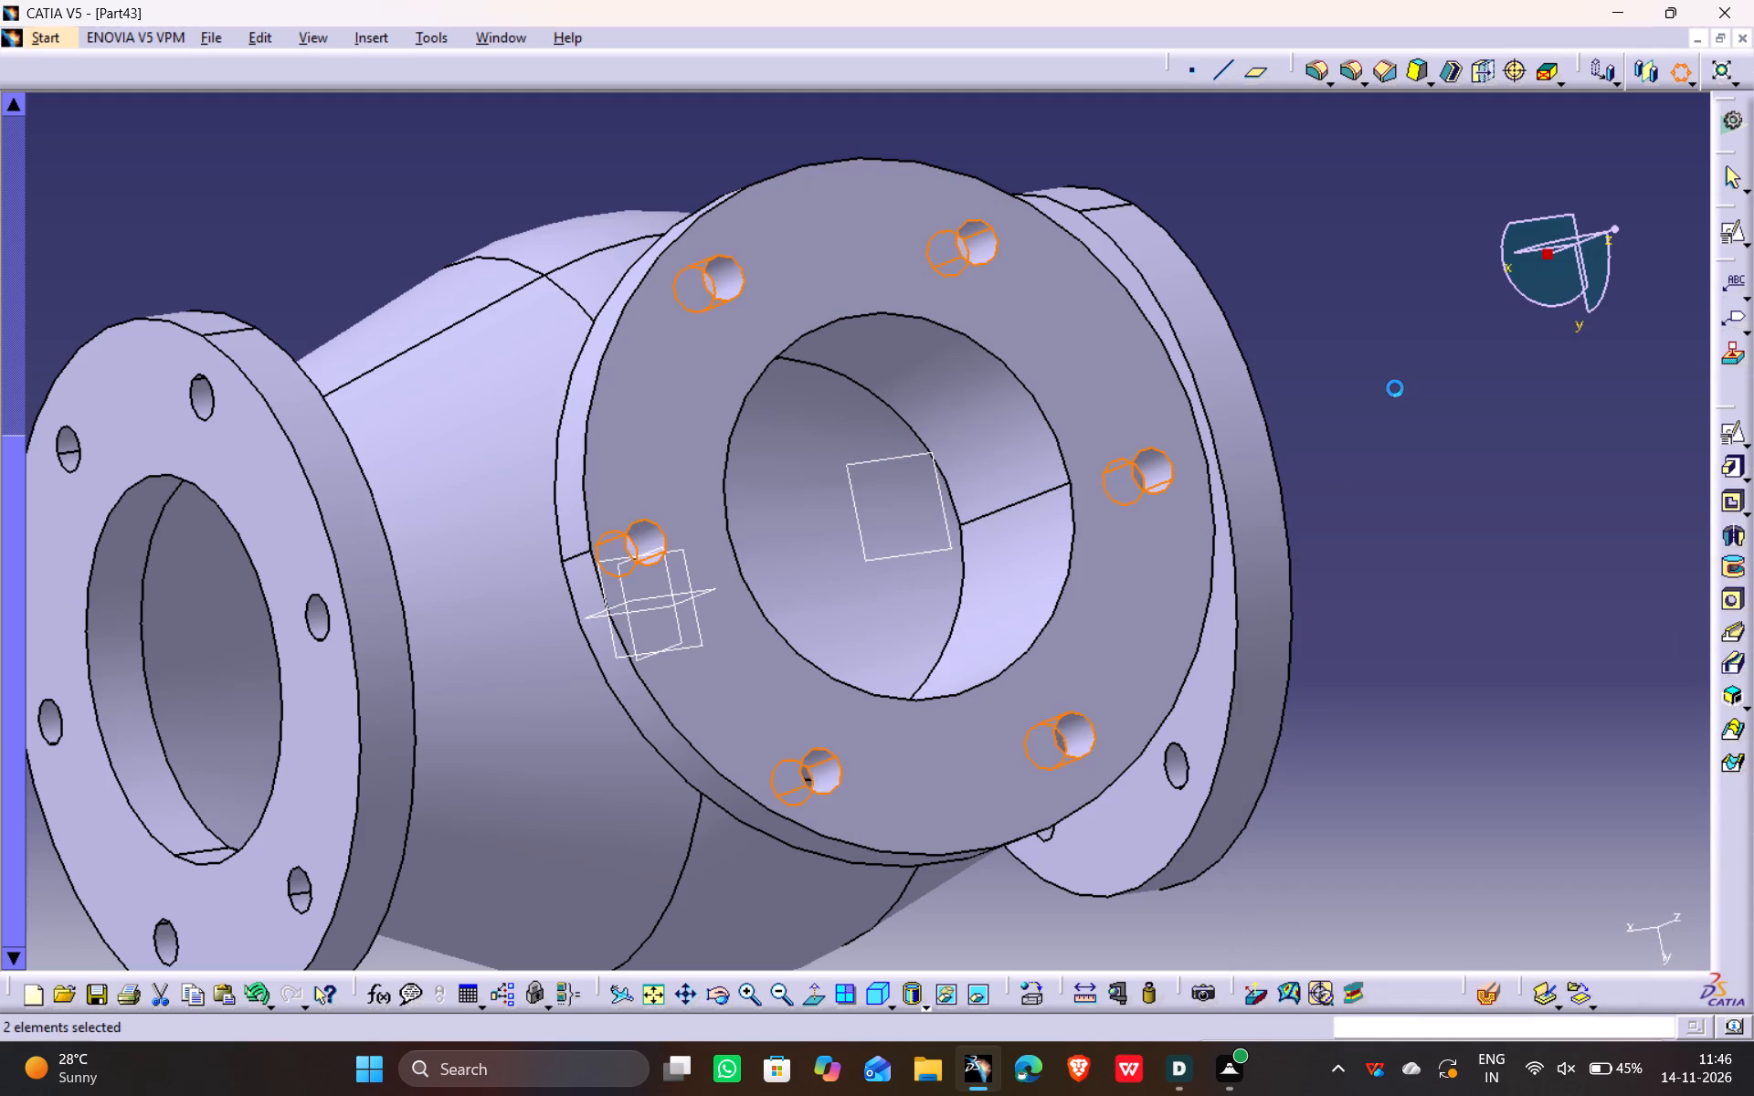
left_click(1371, 388)
Update the finished part and save the document.
left_click(873, 998)
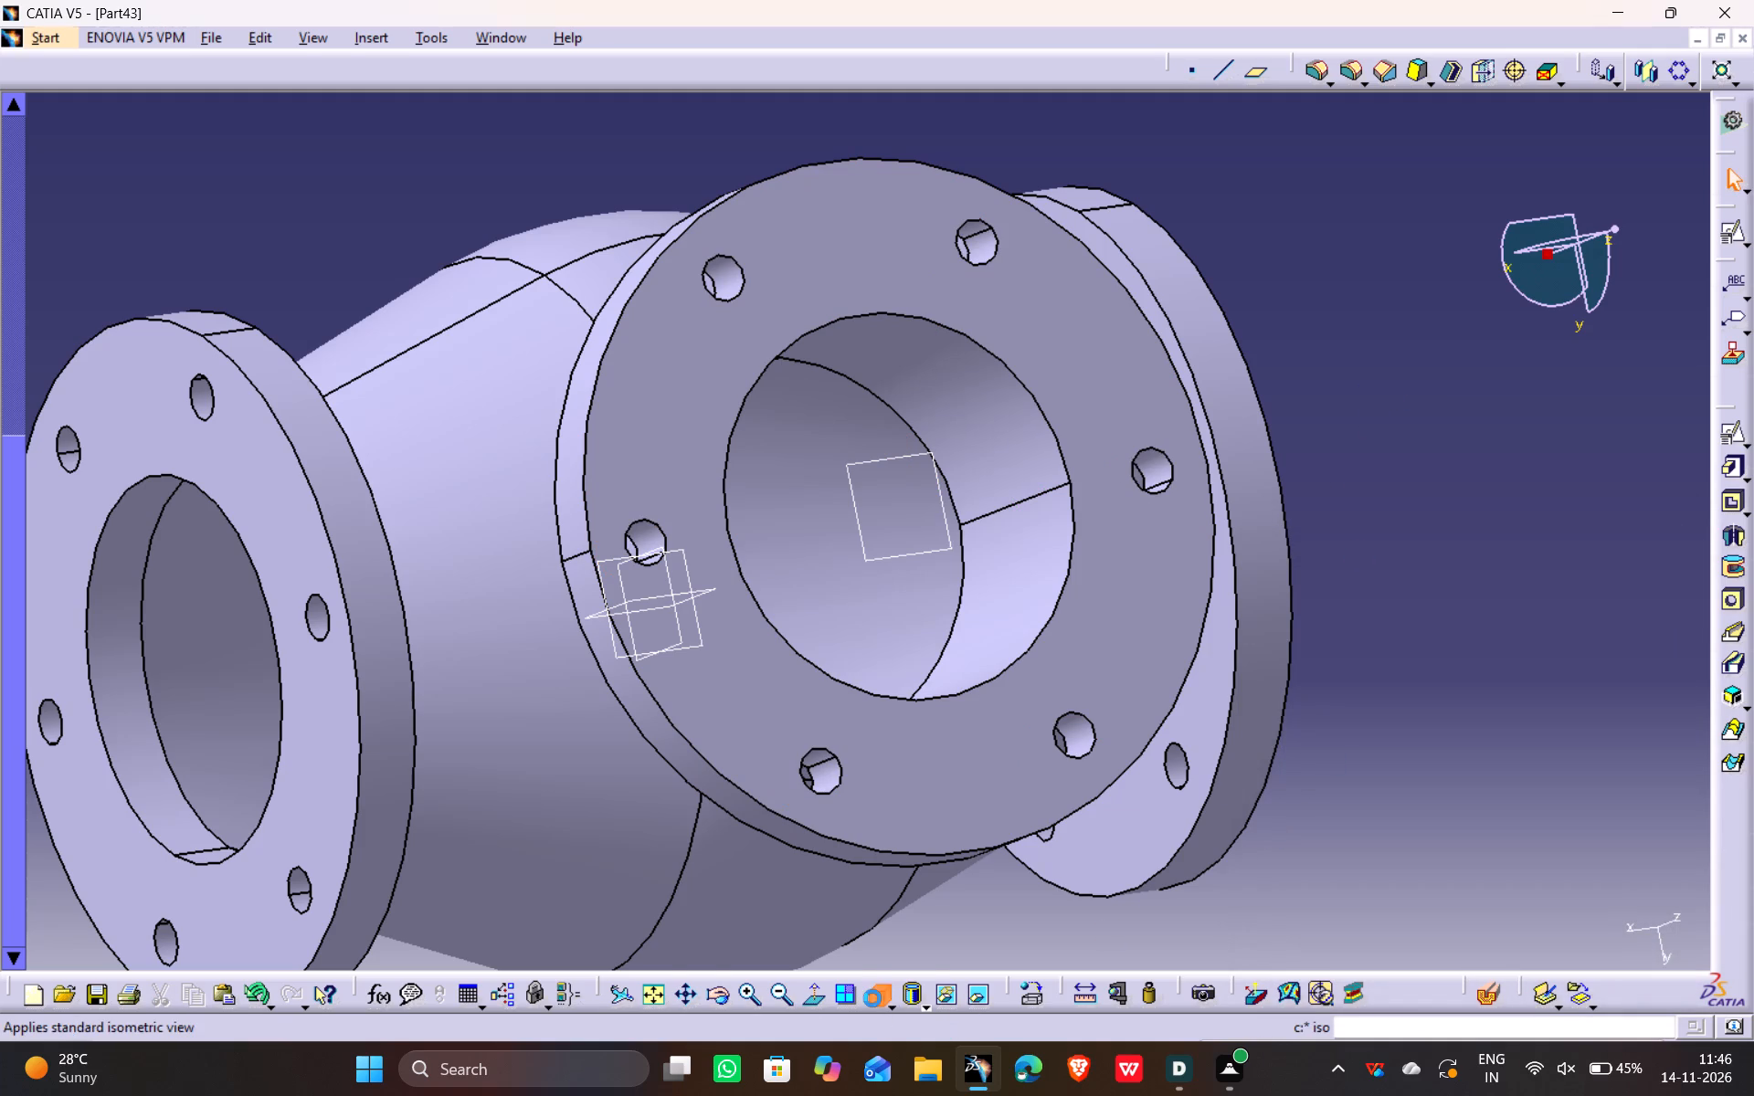
left_click(872, 1001)
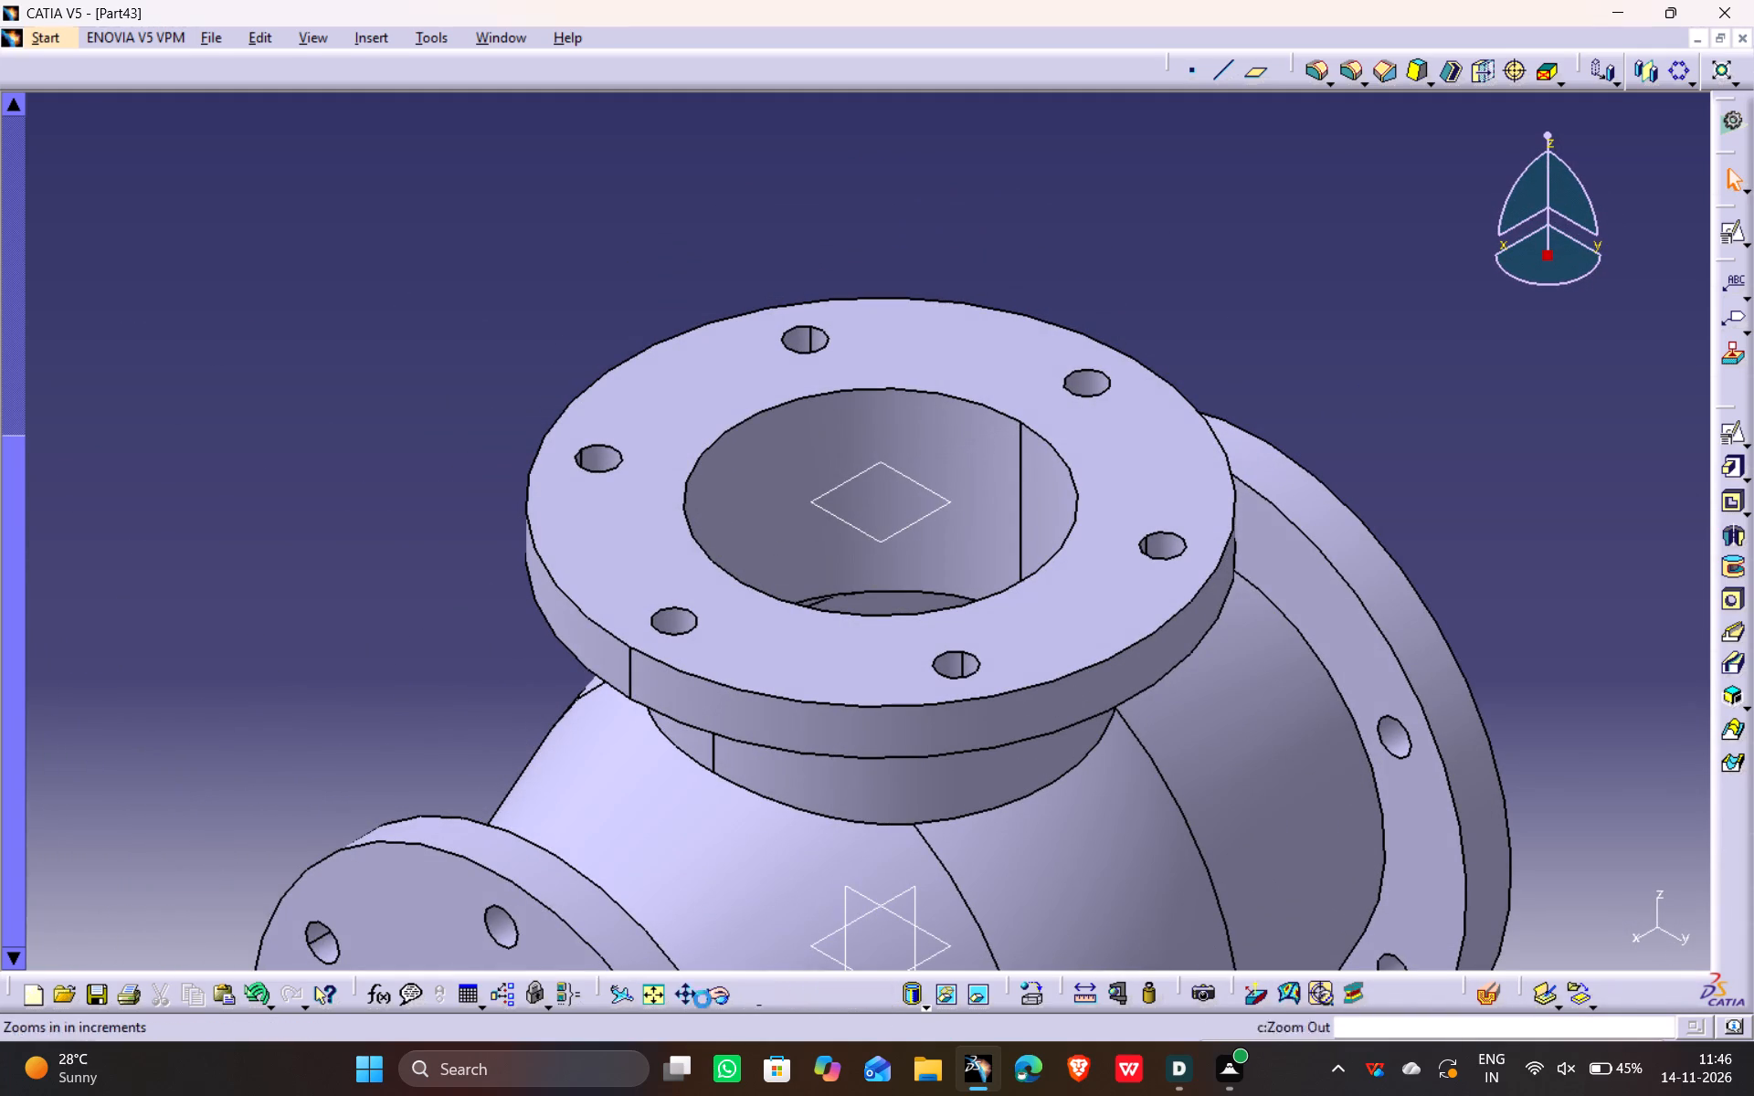
left_click(656, 998)
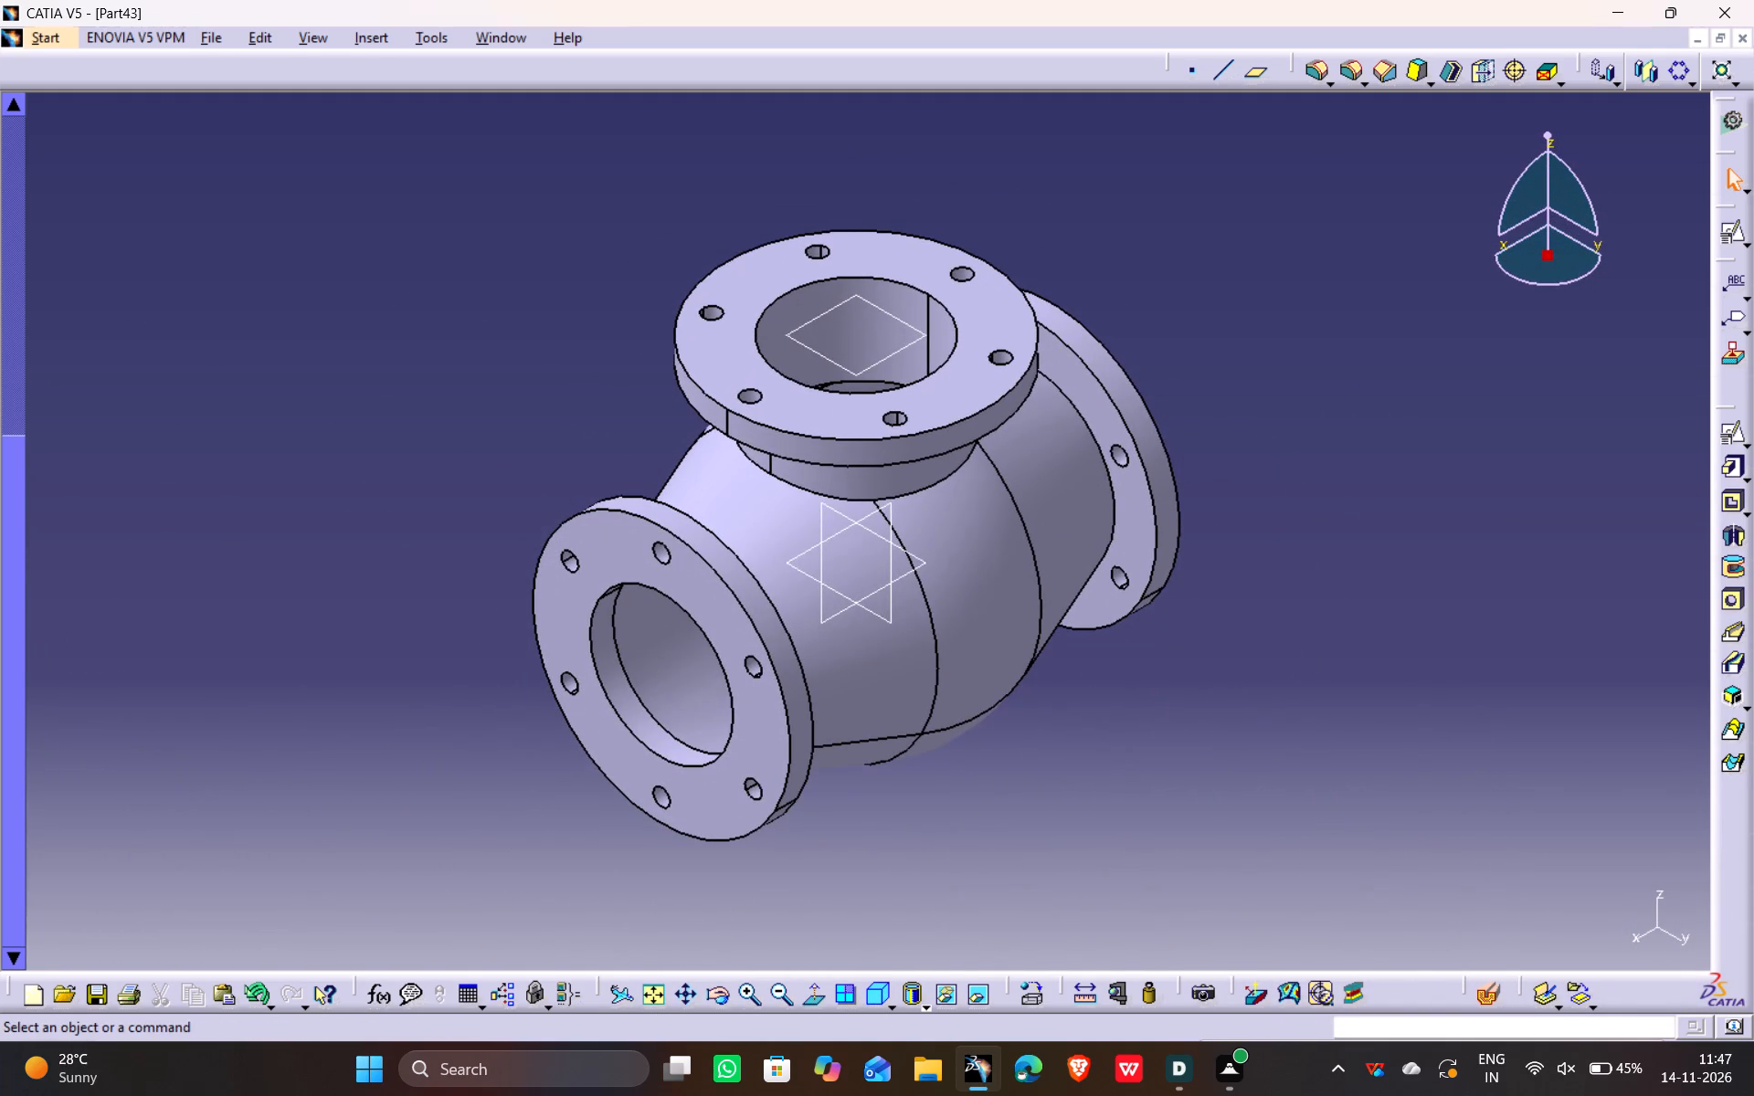
left_click(1218, 654)
key("ctrl+s")
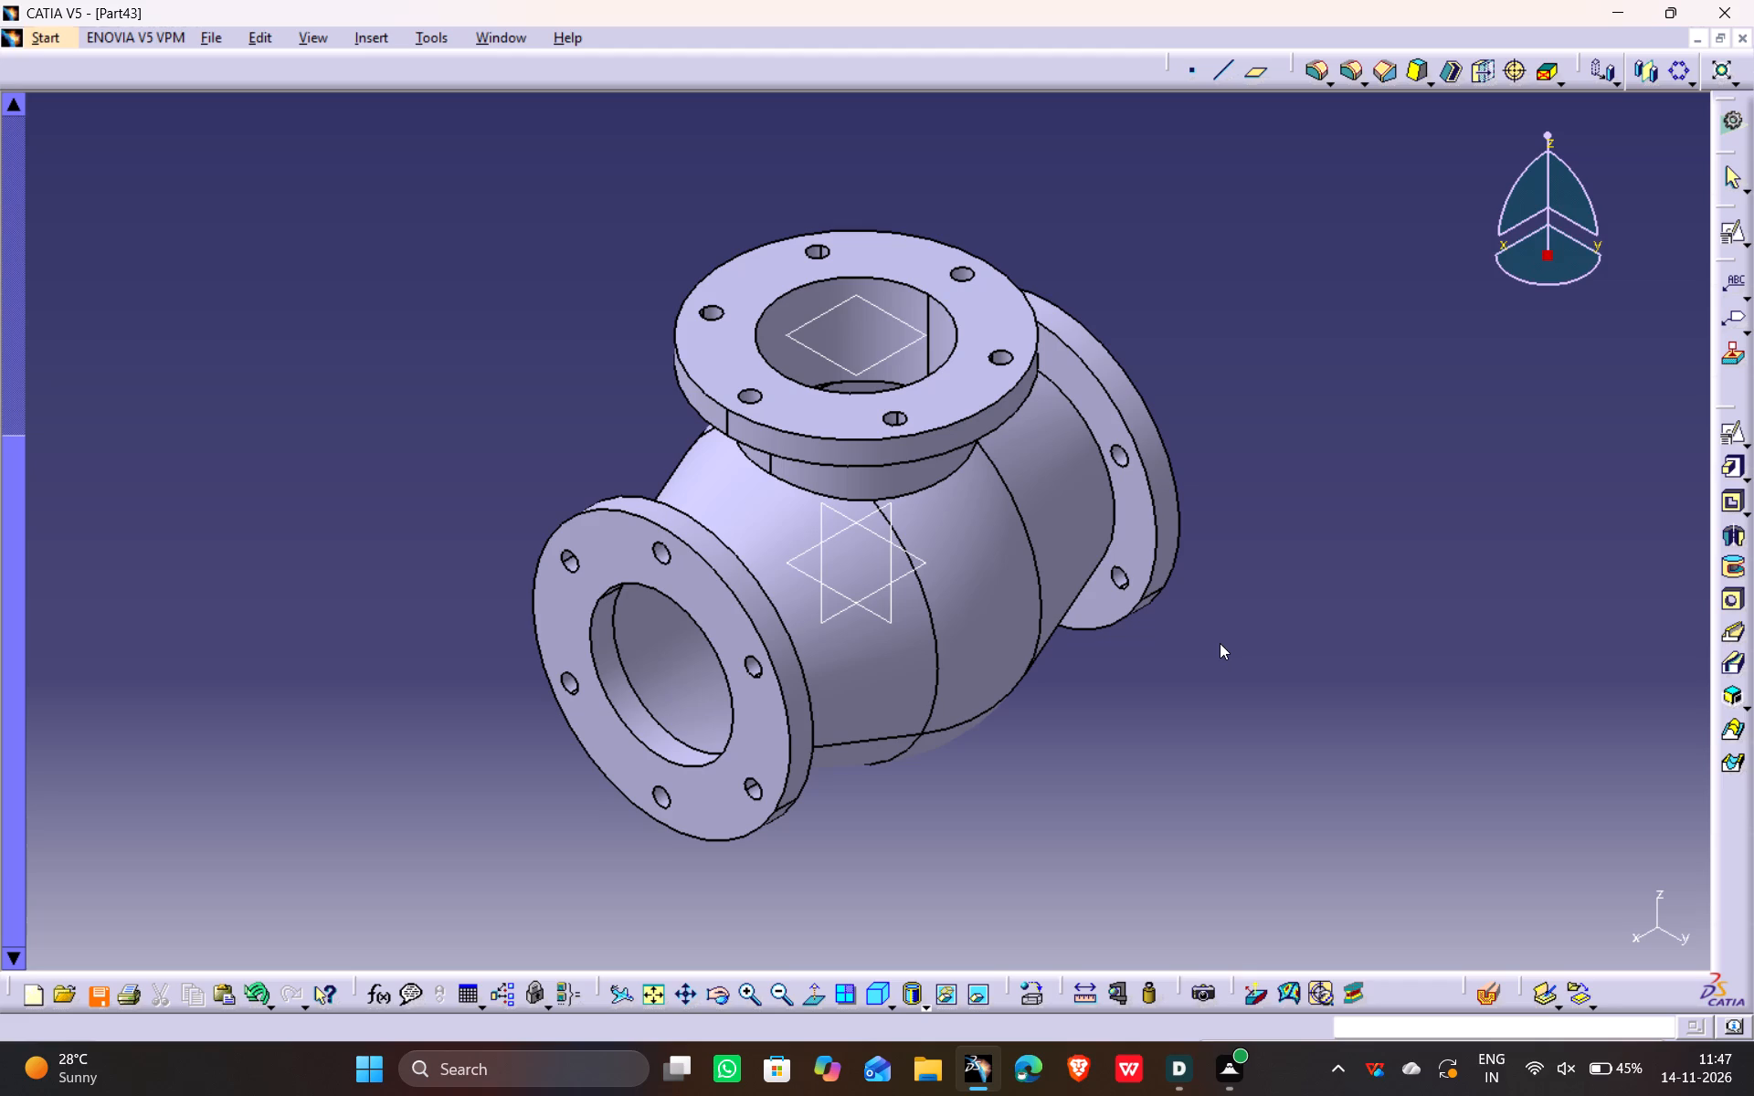
left_click(1200, 640)
key("ctrl+u")
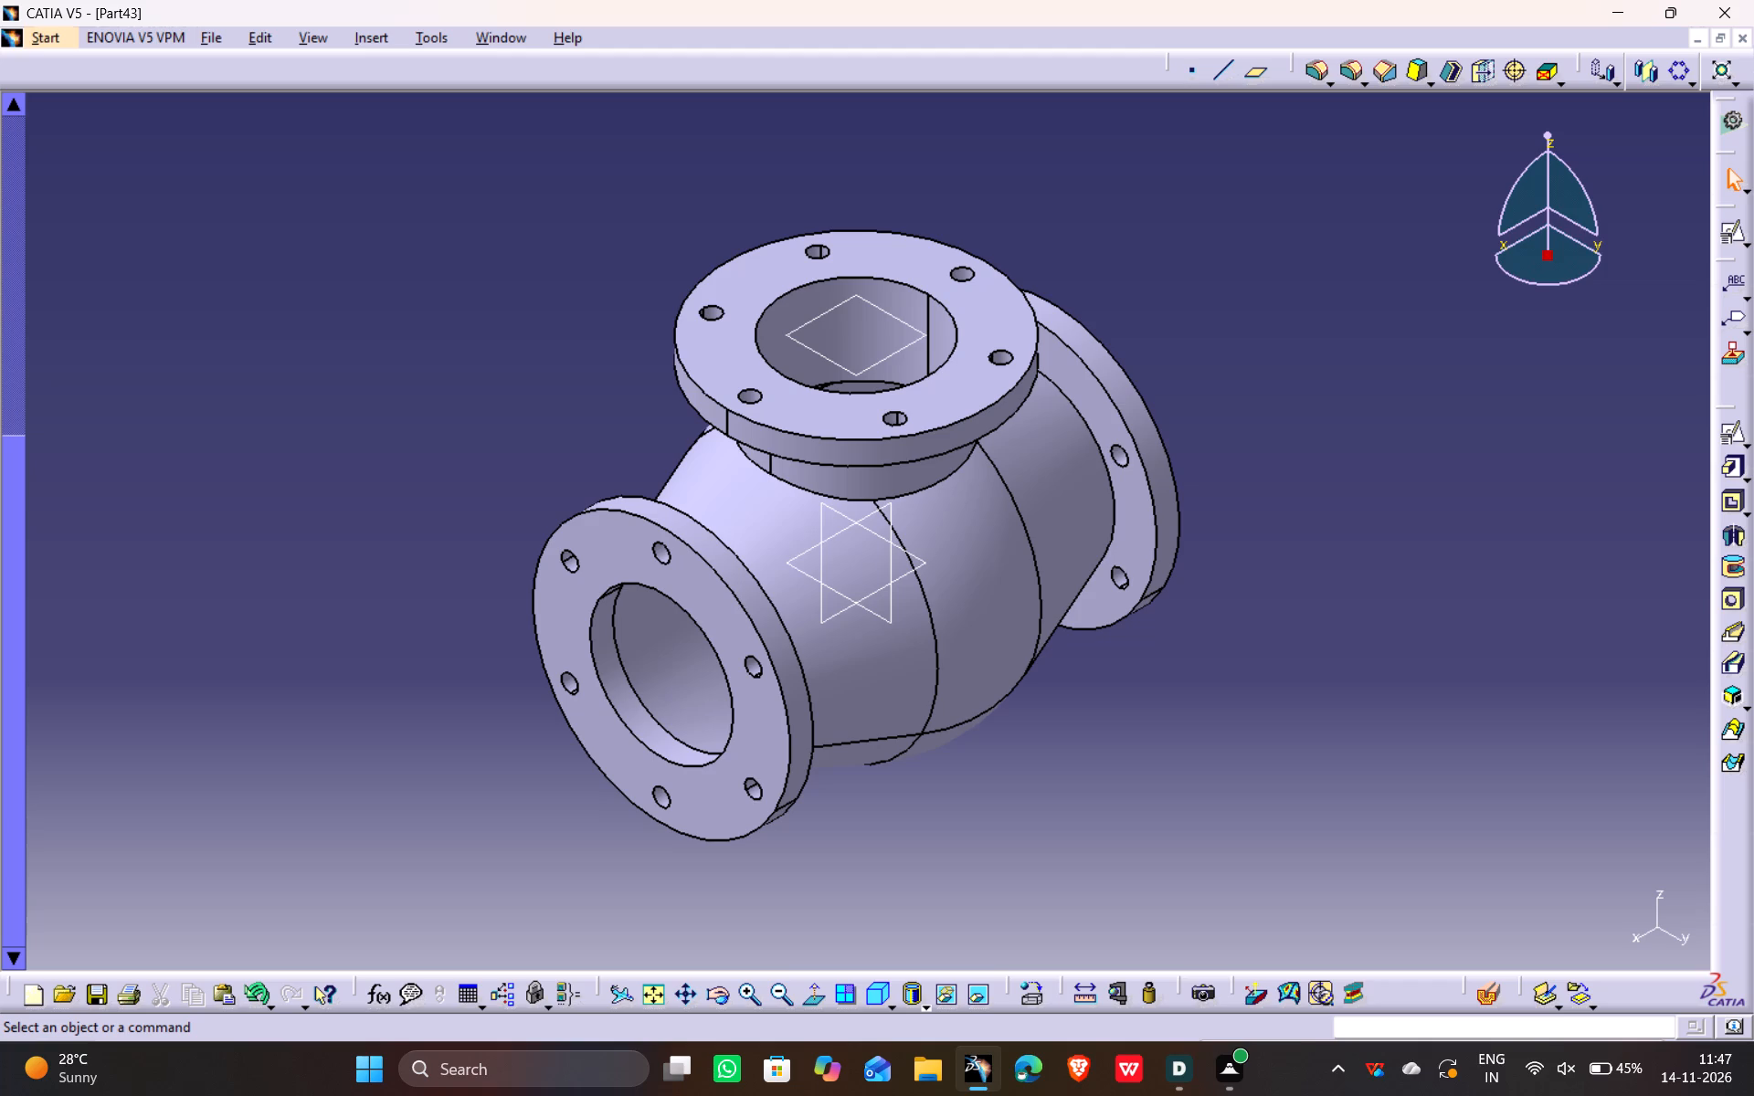
key("ctrl+s")
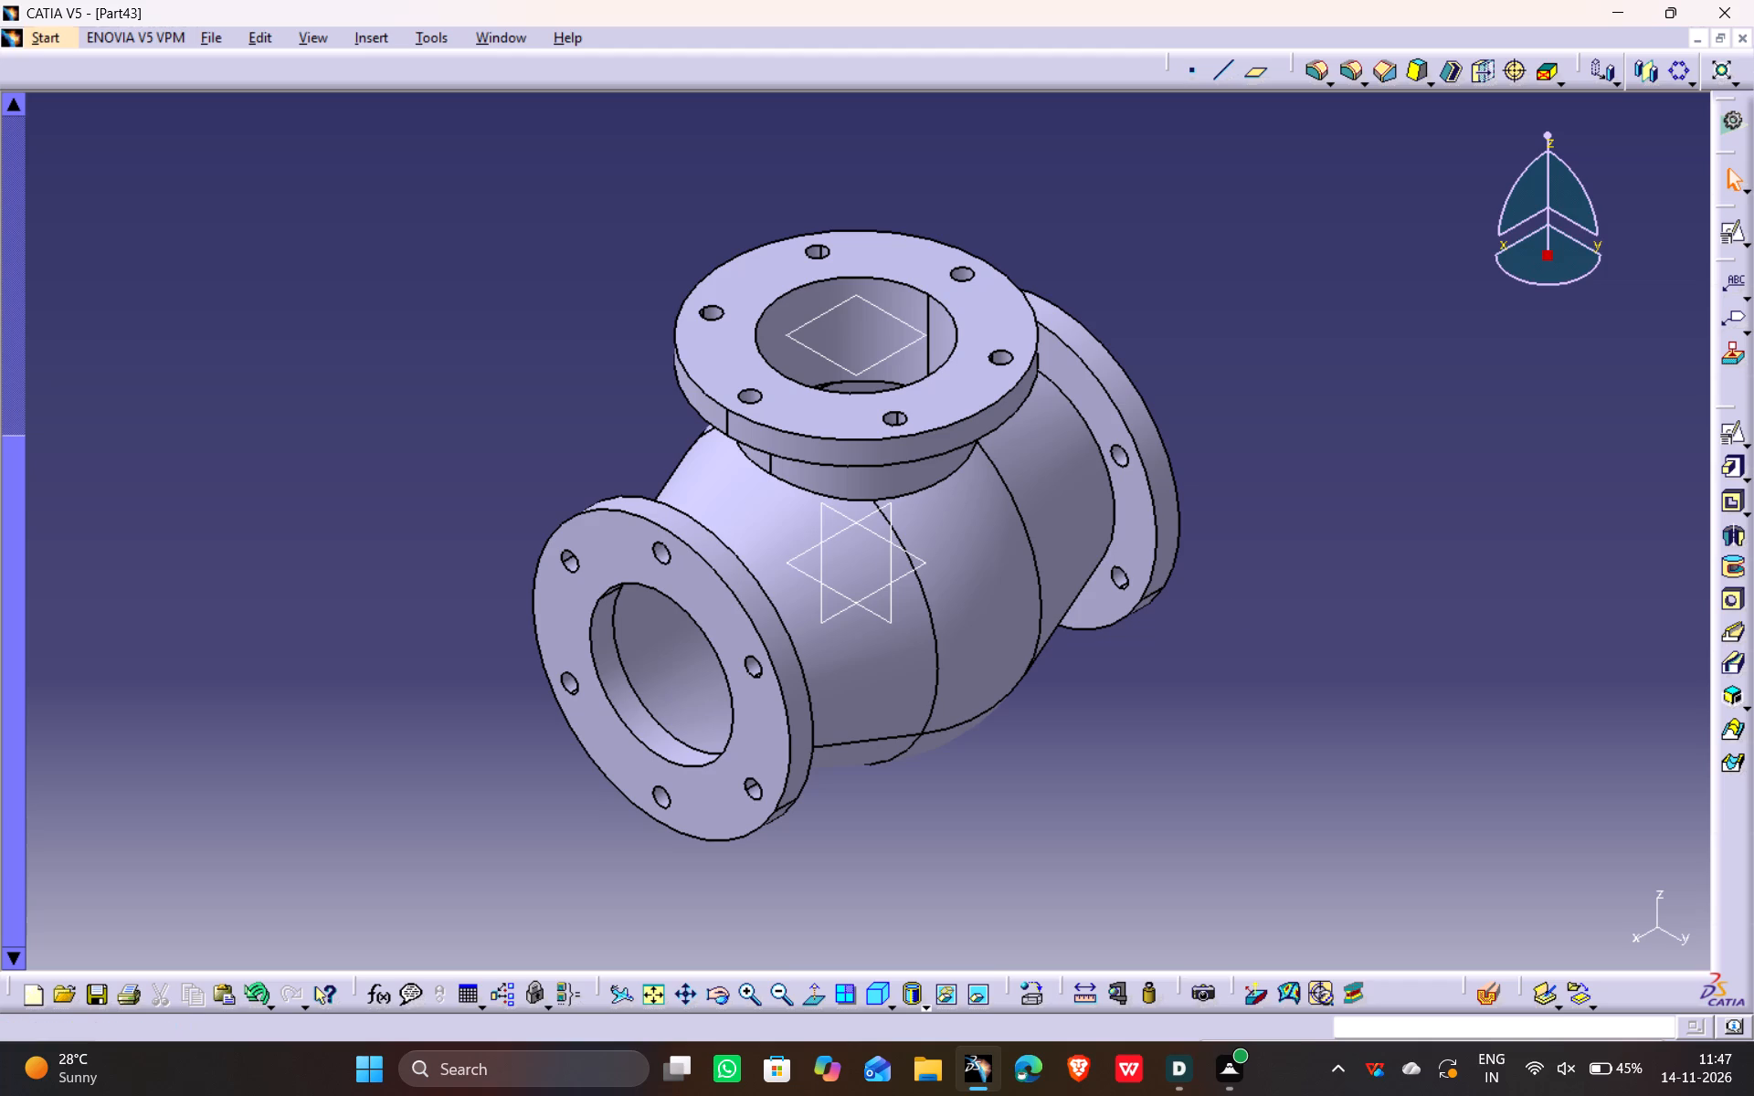
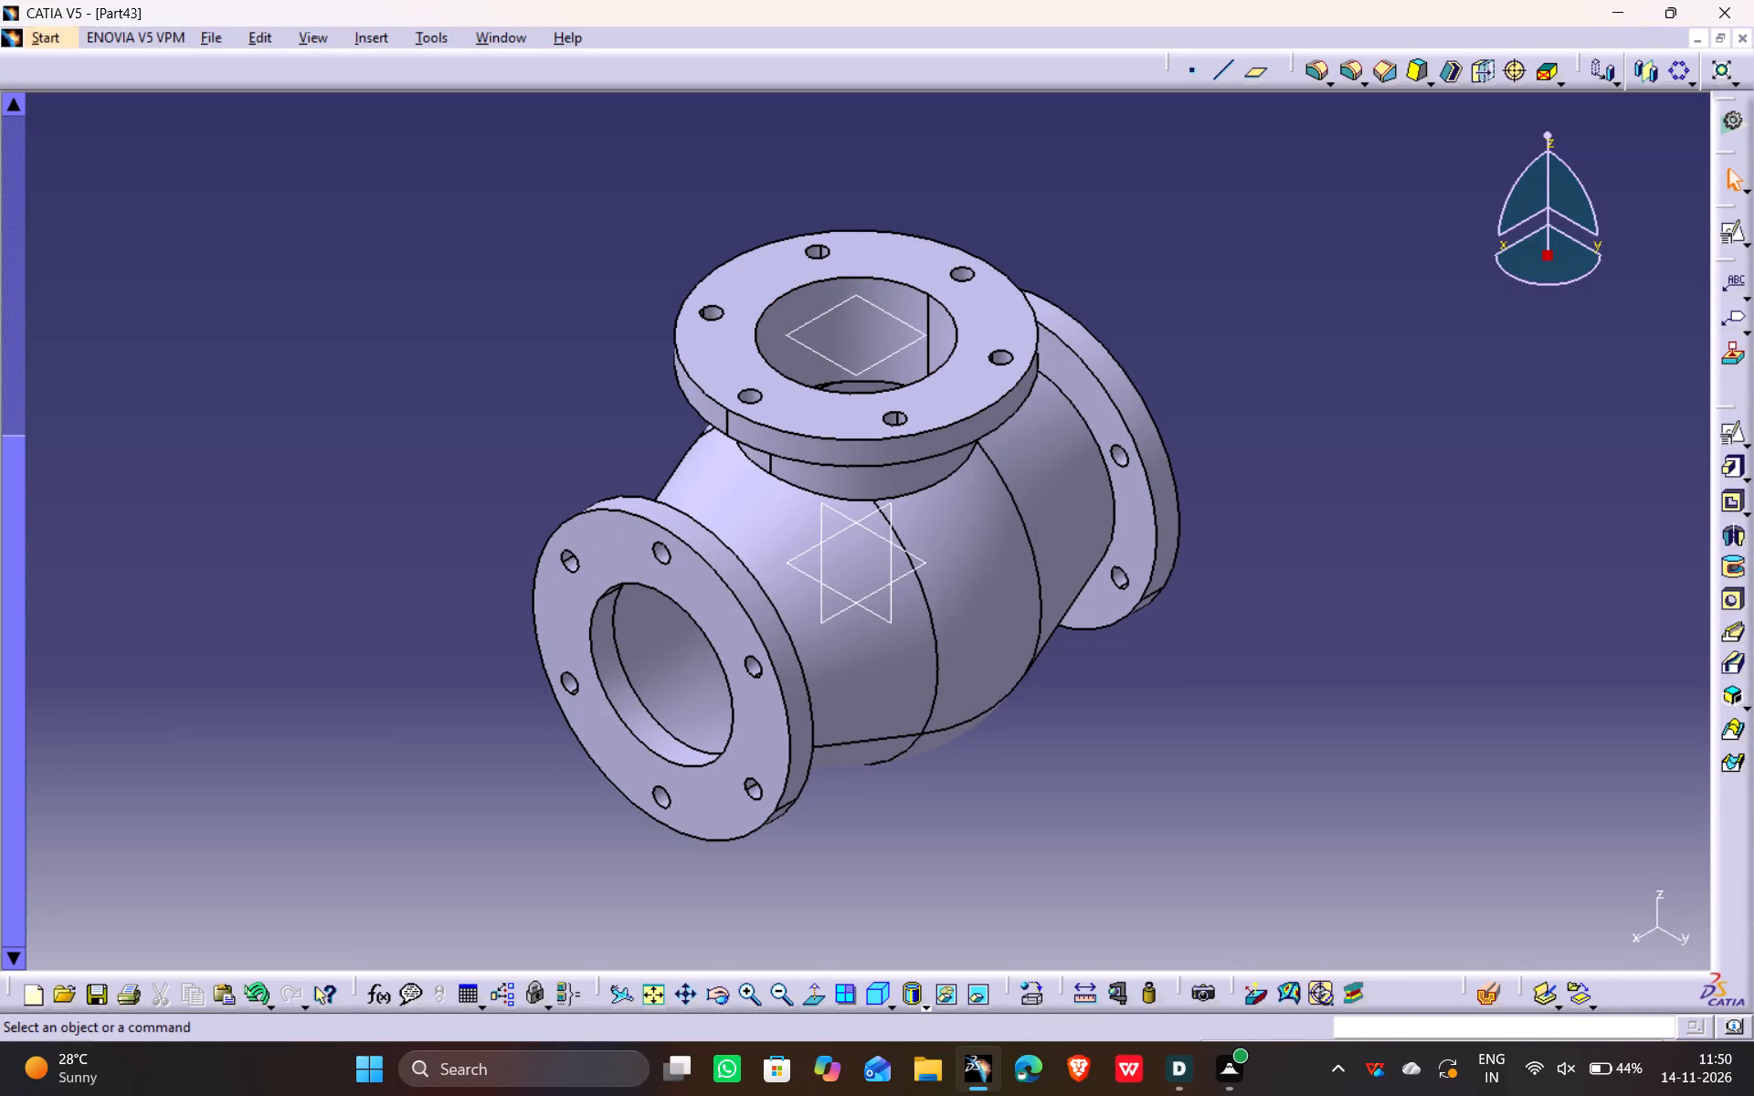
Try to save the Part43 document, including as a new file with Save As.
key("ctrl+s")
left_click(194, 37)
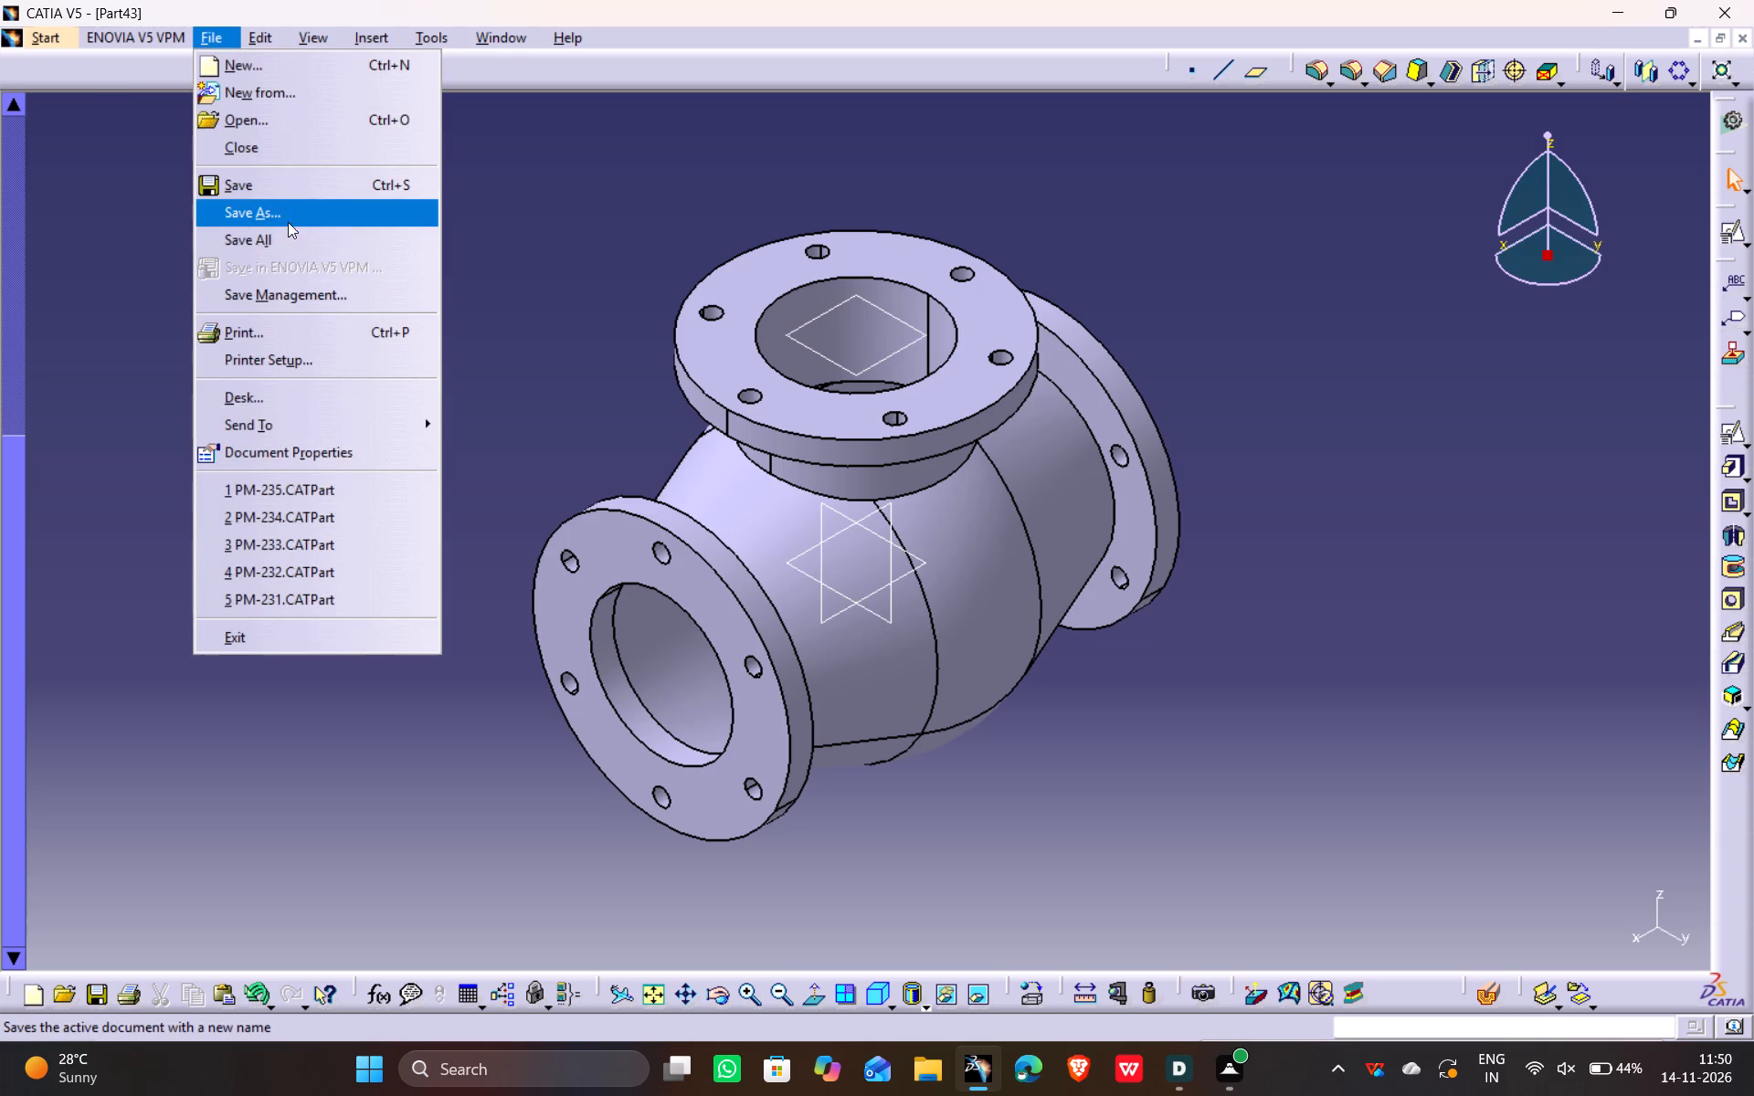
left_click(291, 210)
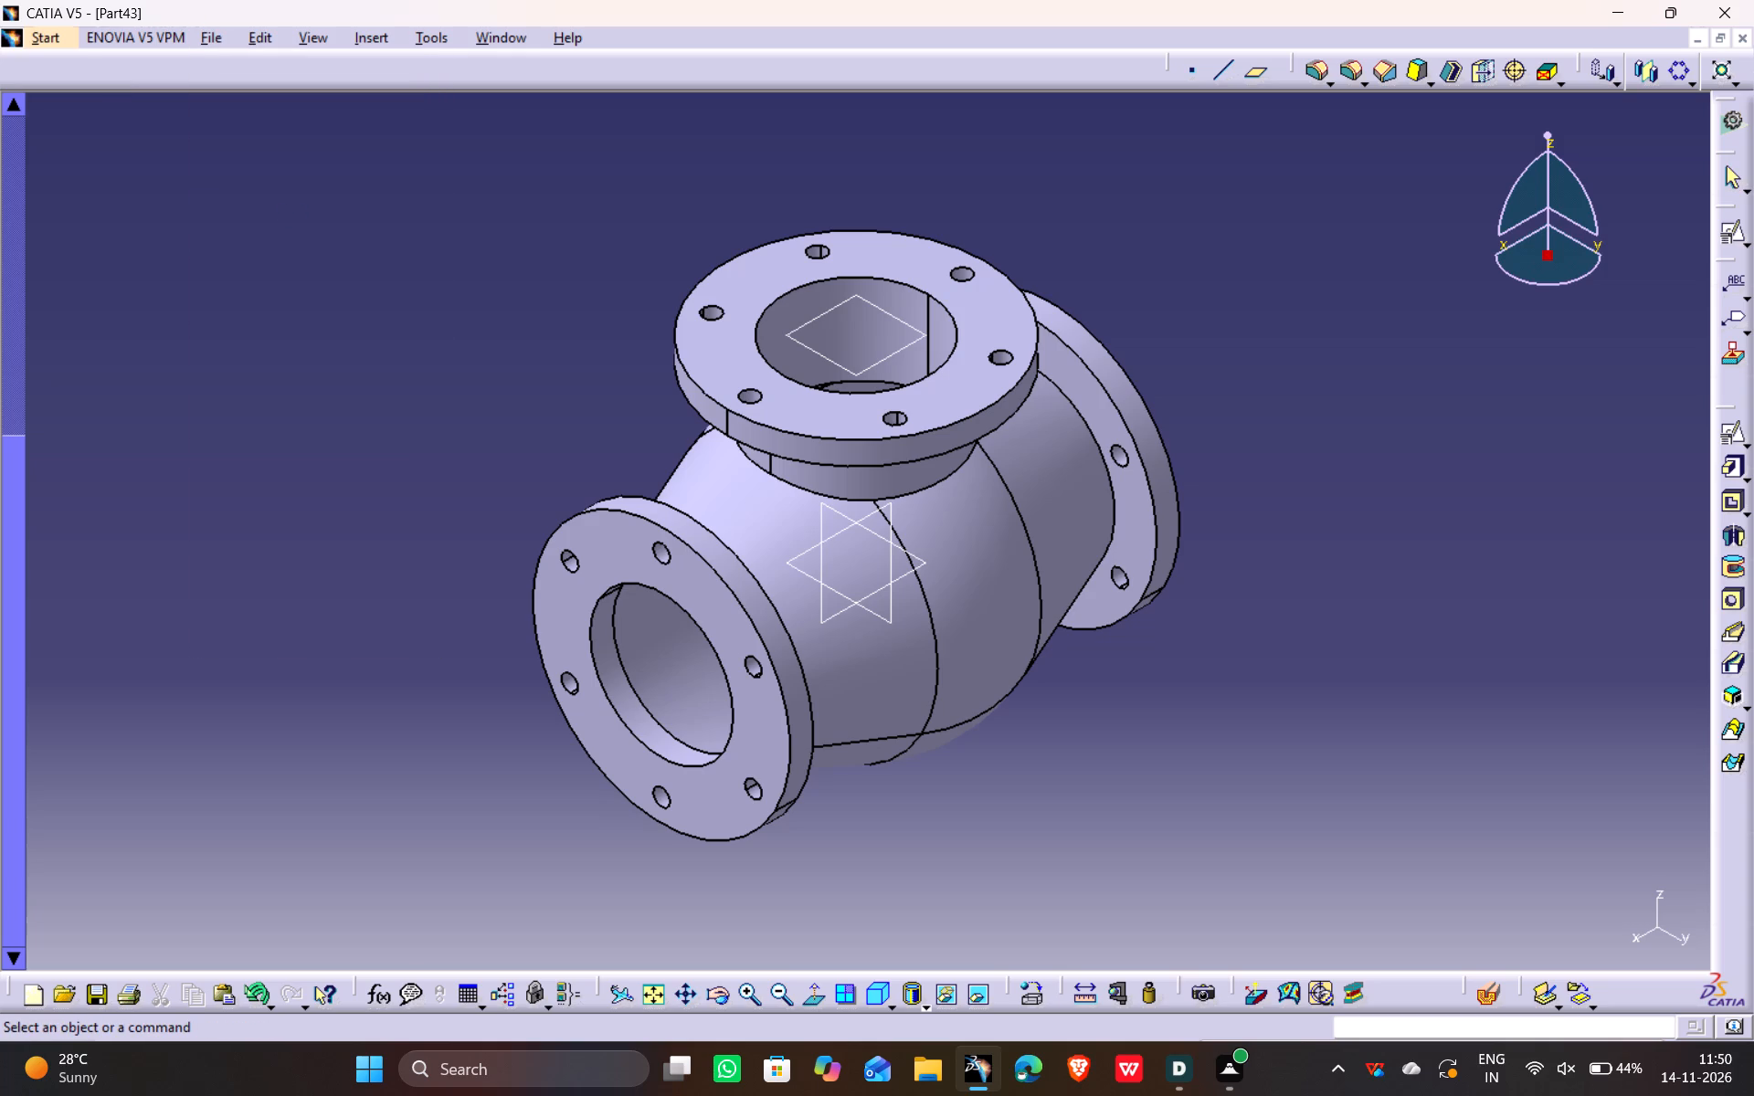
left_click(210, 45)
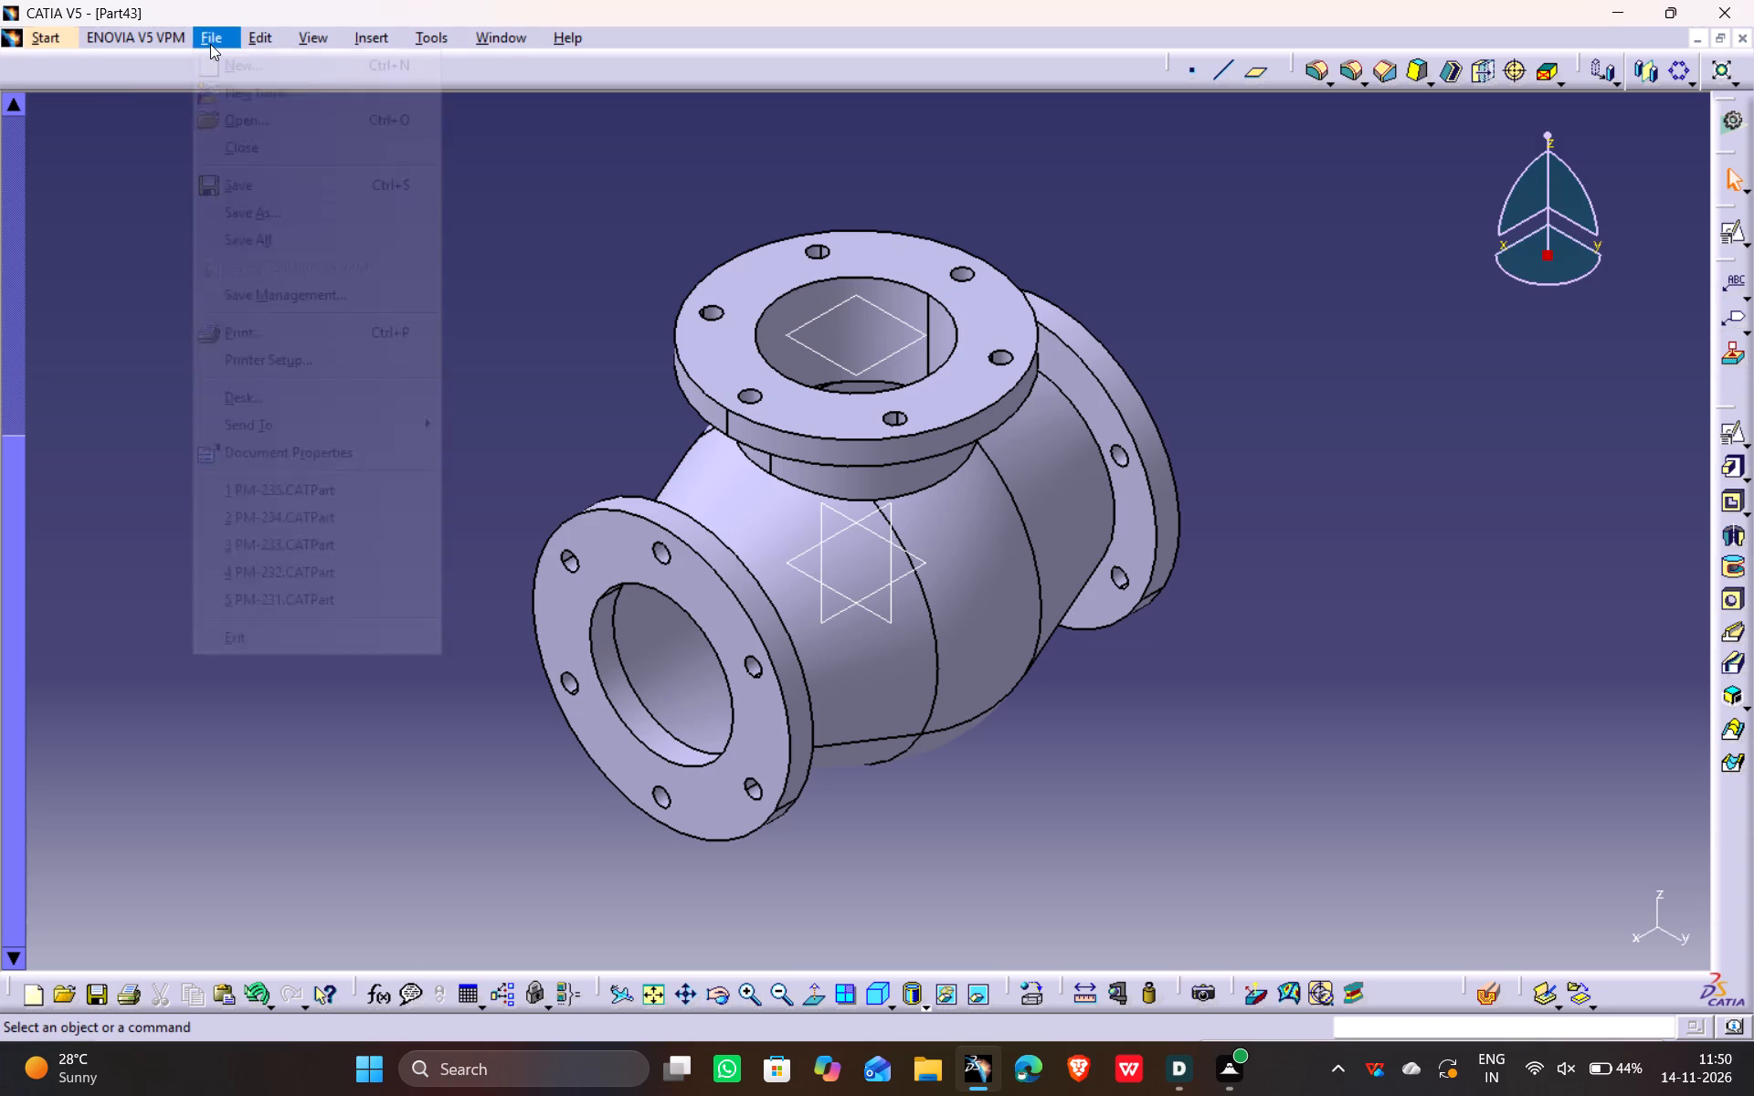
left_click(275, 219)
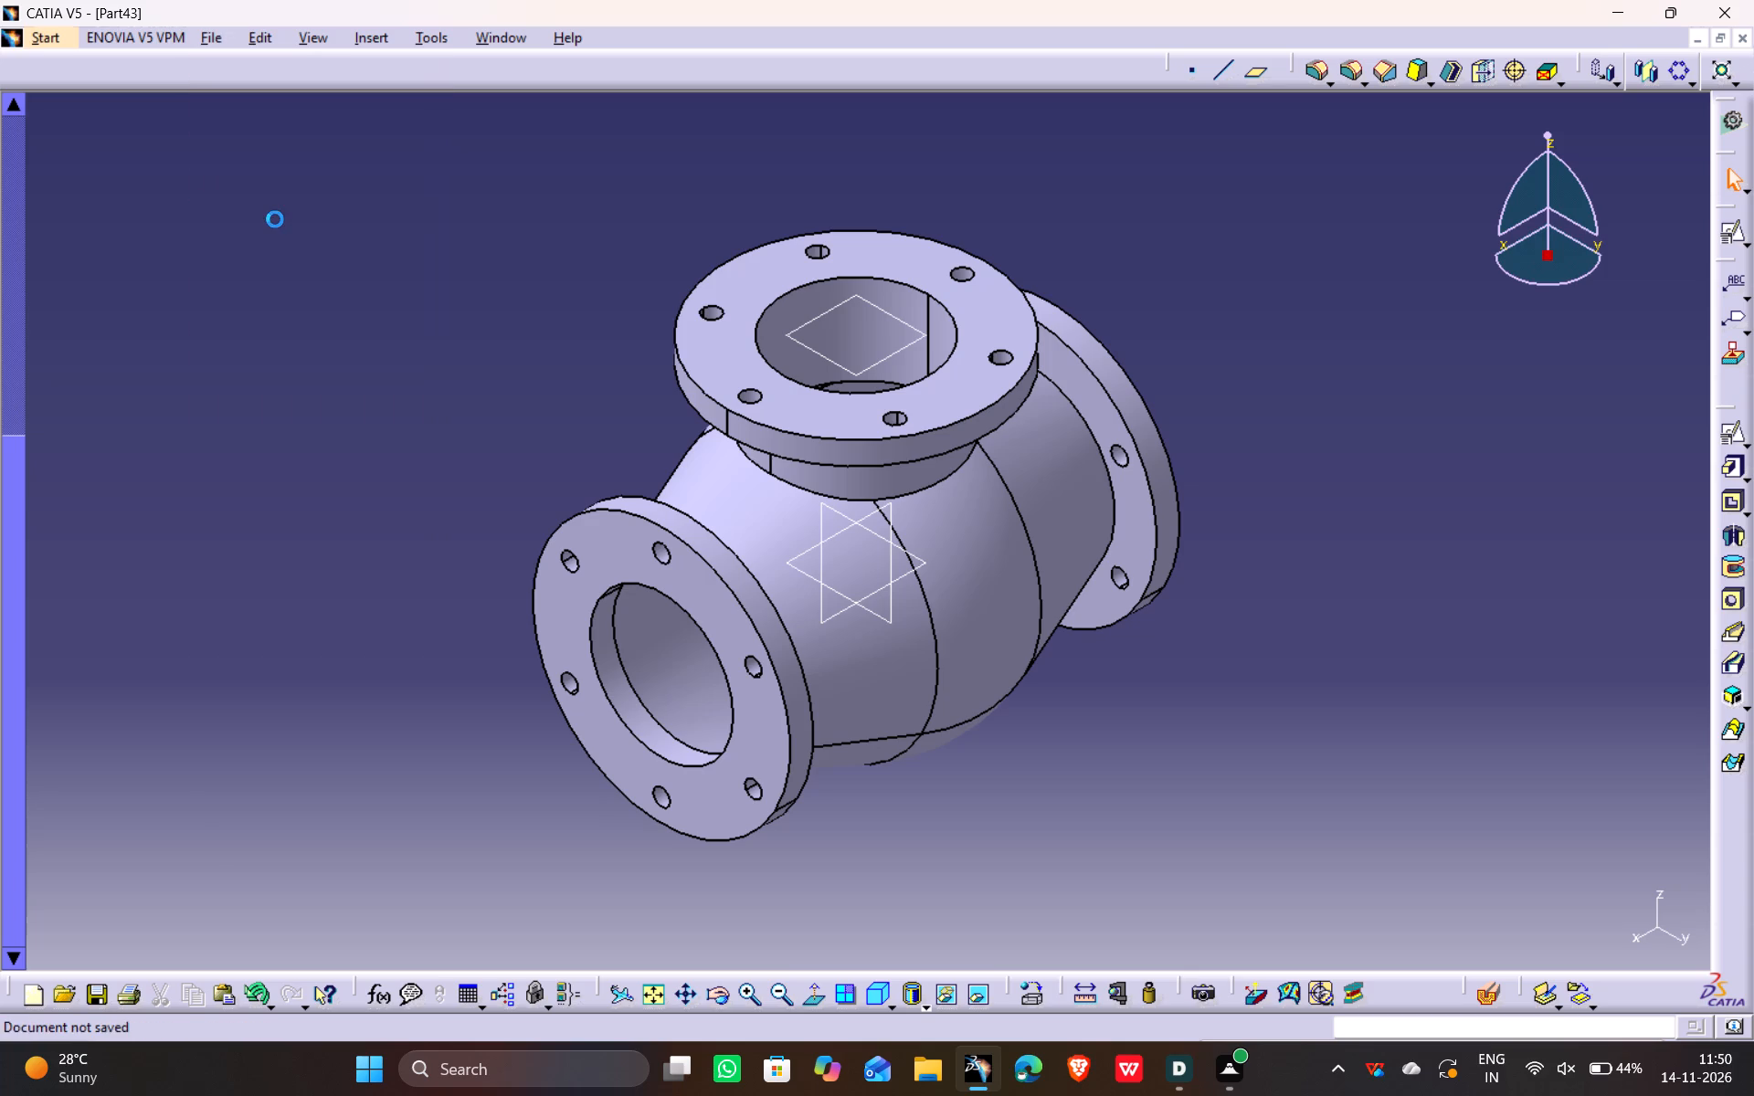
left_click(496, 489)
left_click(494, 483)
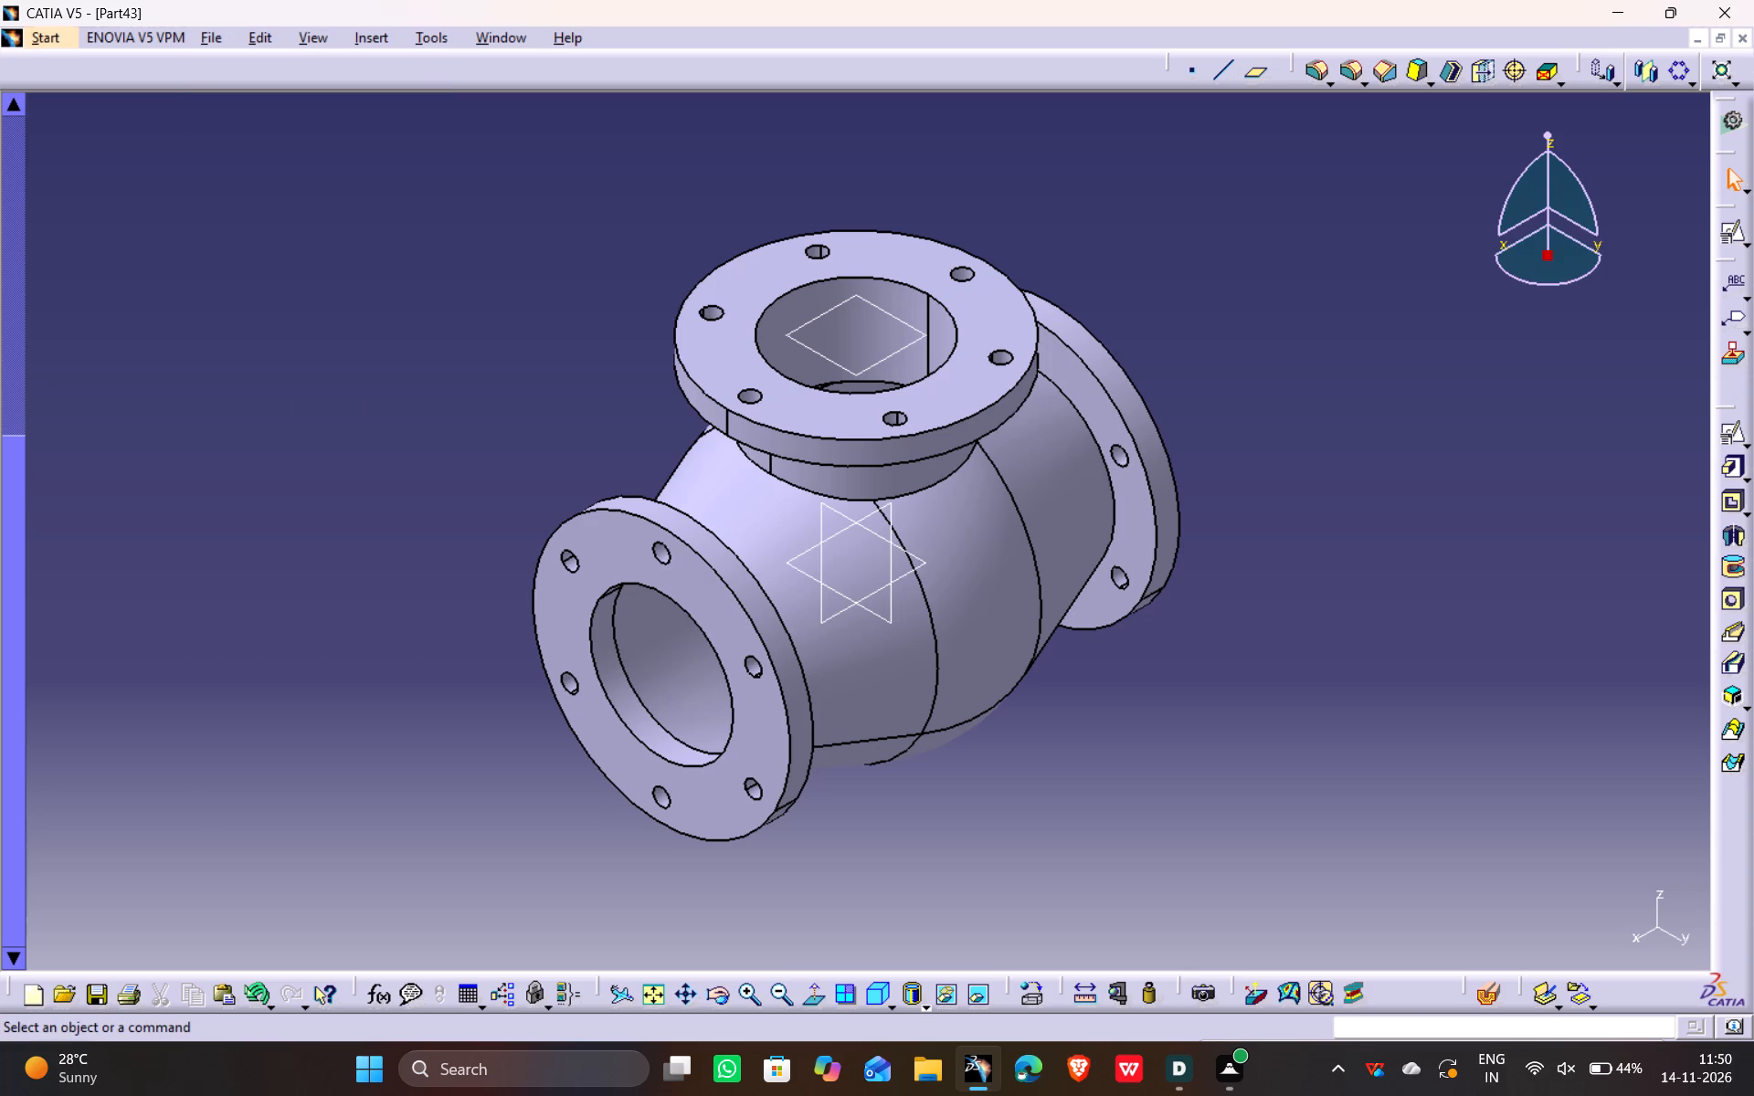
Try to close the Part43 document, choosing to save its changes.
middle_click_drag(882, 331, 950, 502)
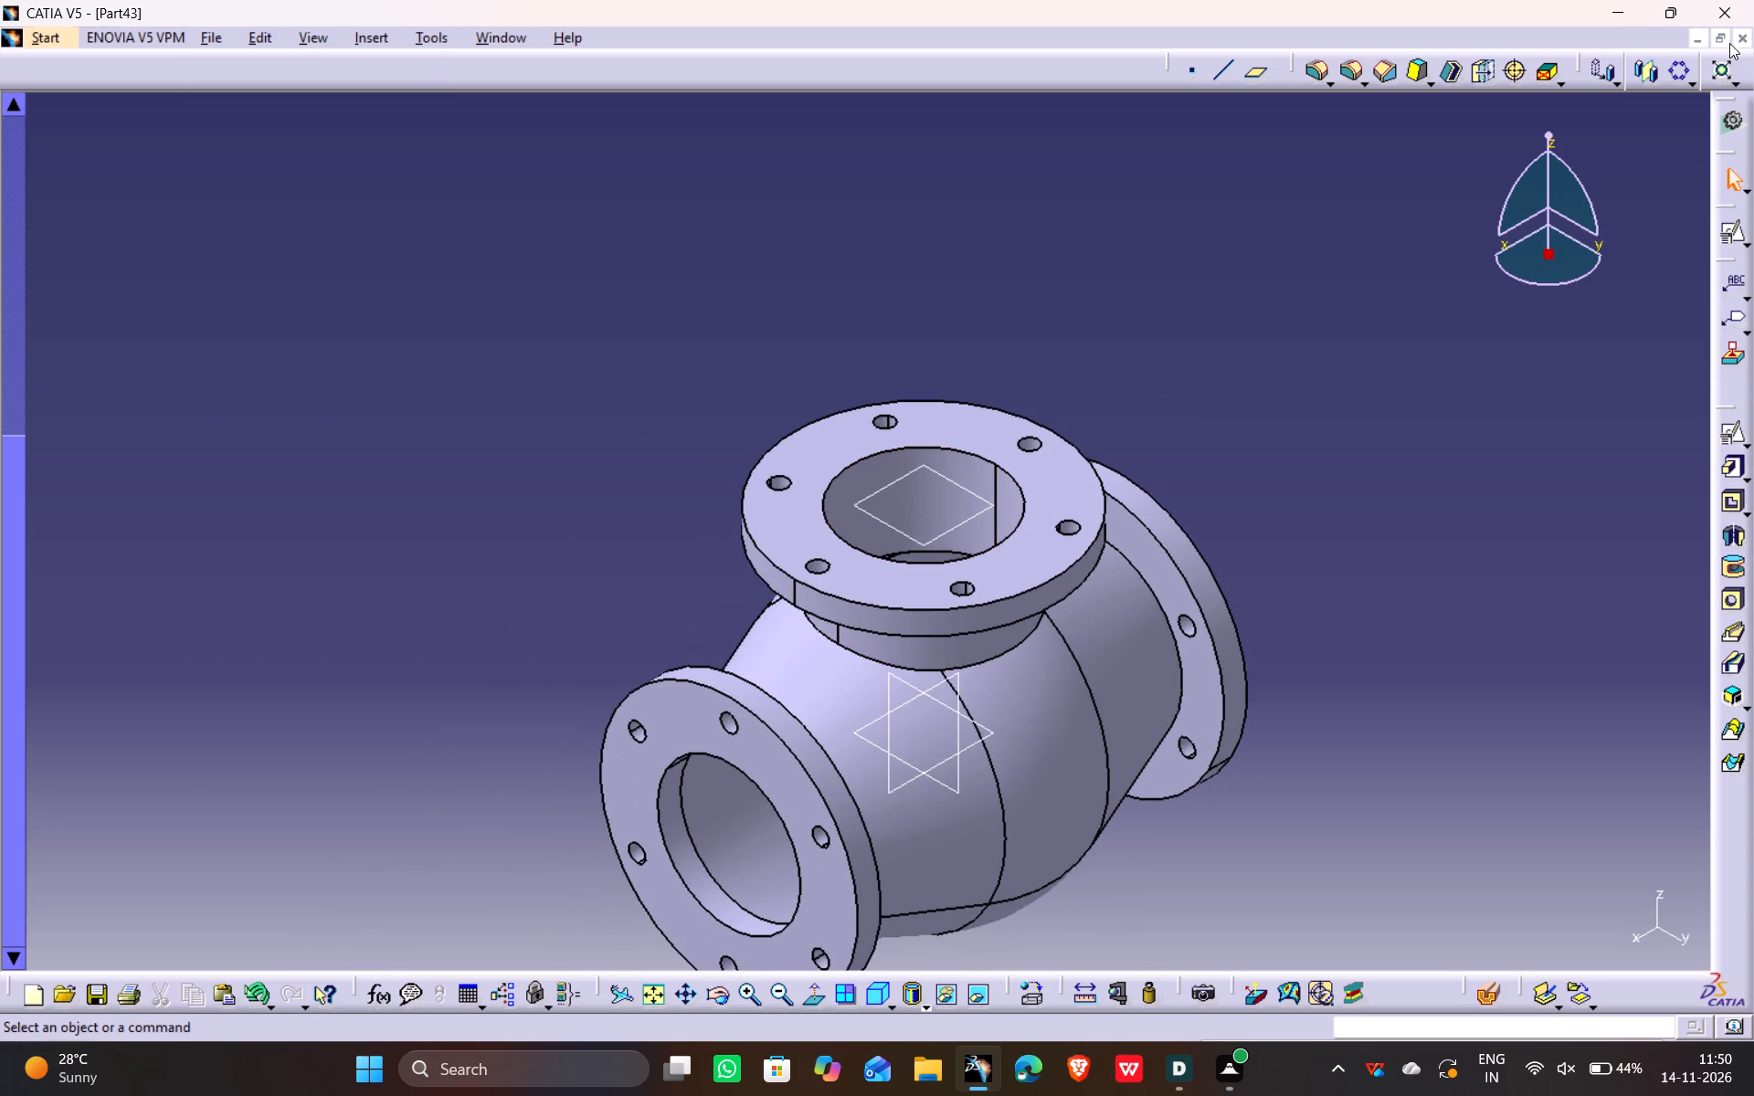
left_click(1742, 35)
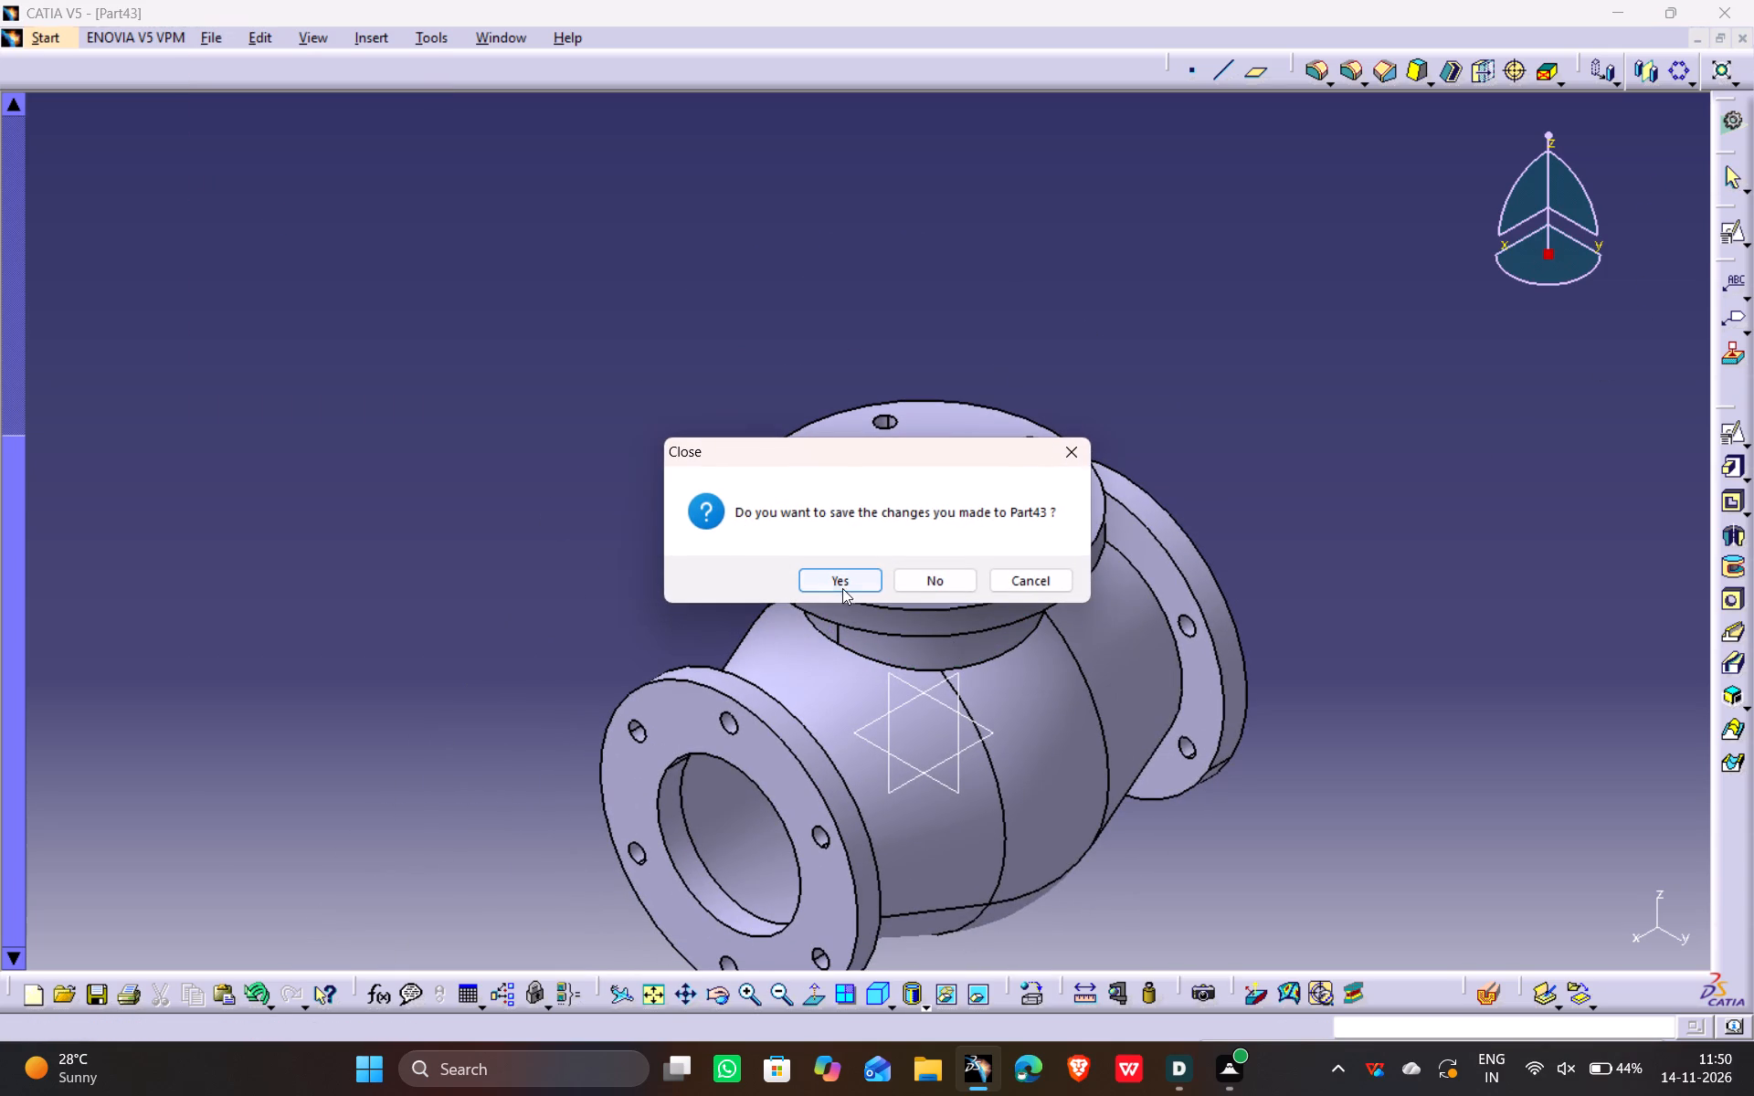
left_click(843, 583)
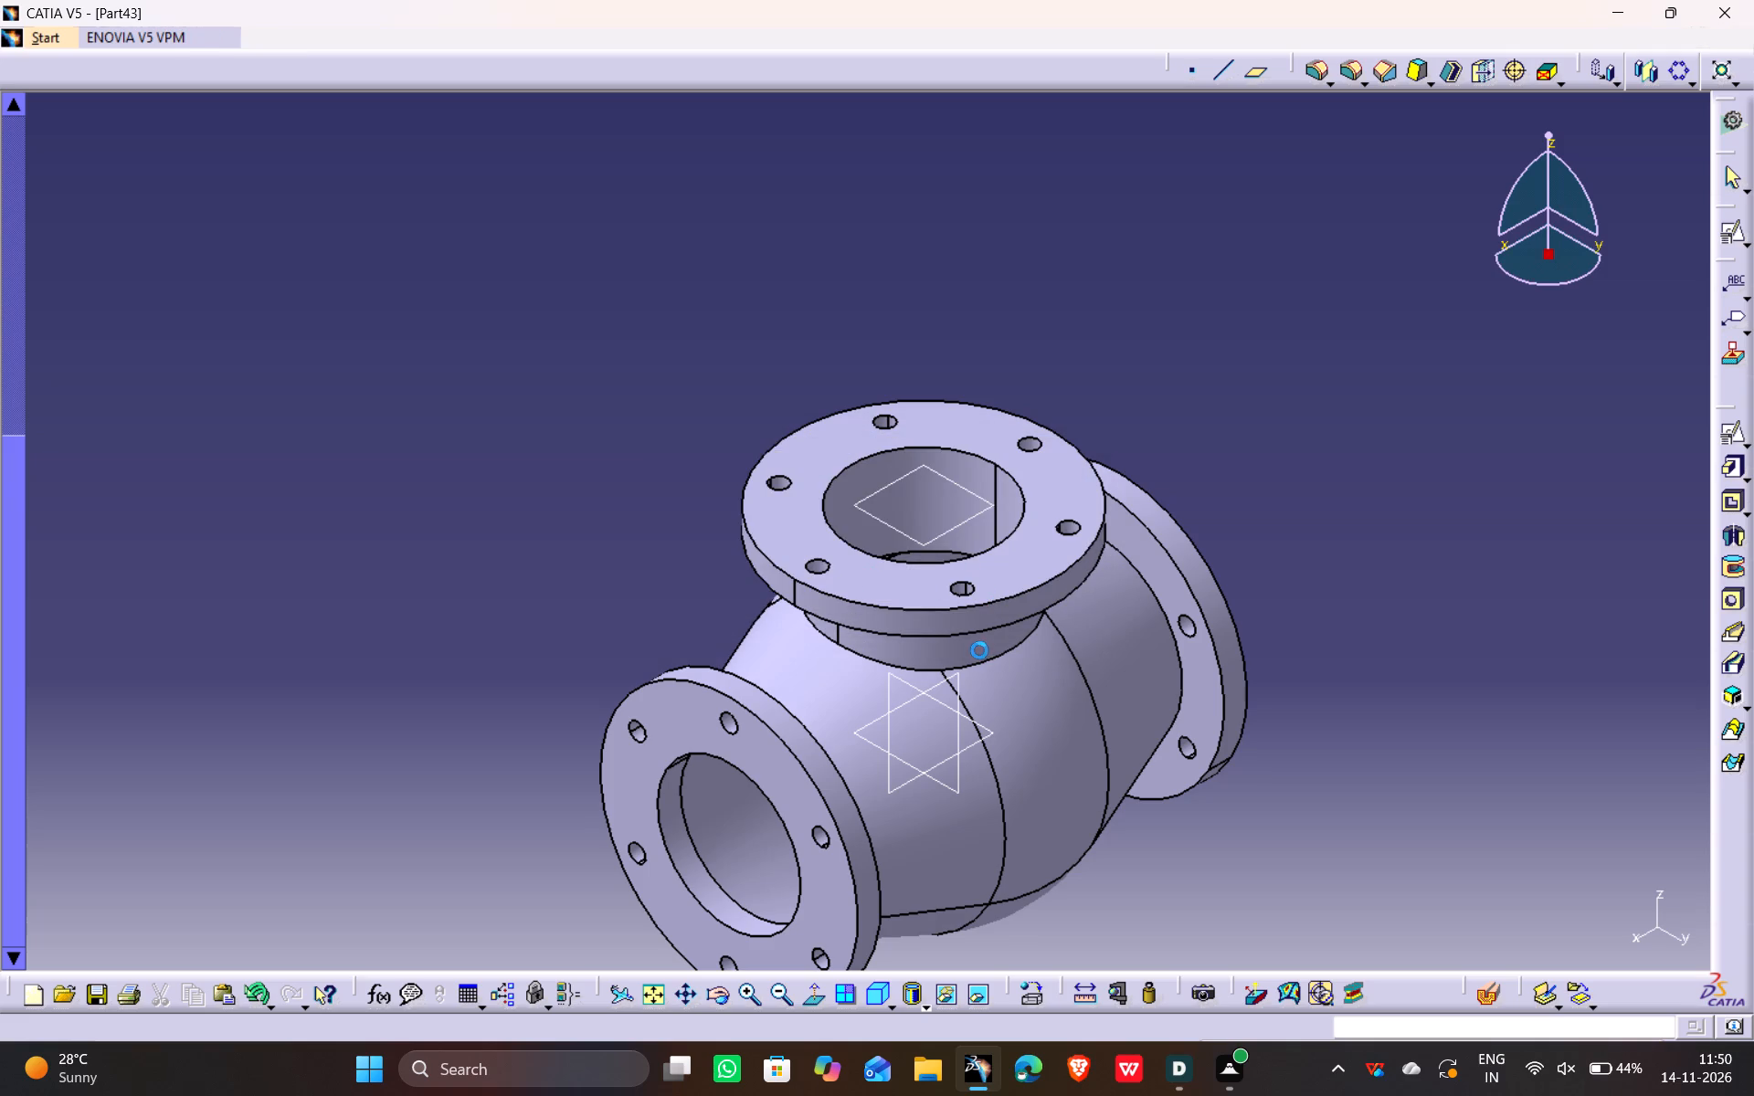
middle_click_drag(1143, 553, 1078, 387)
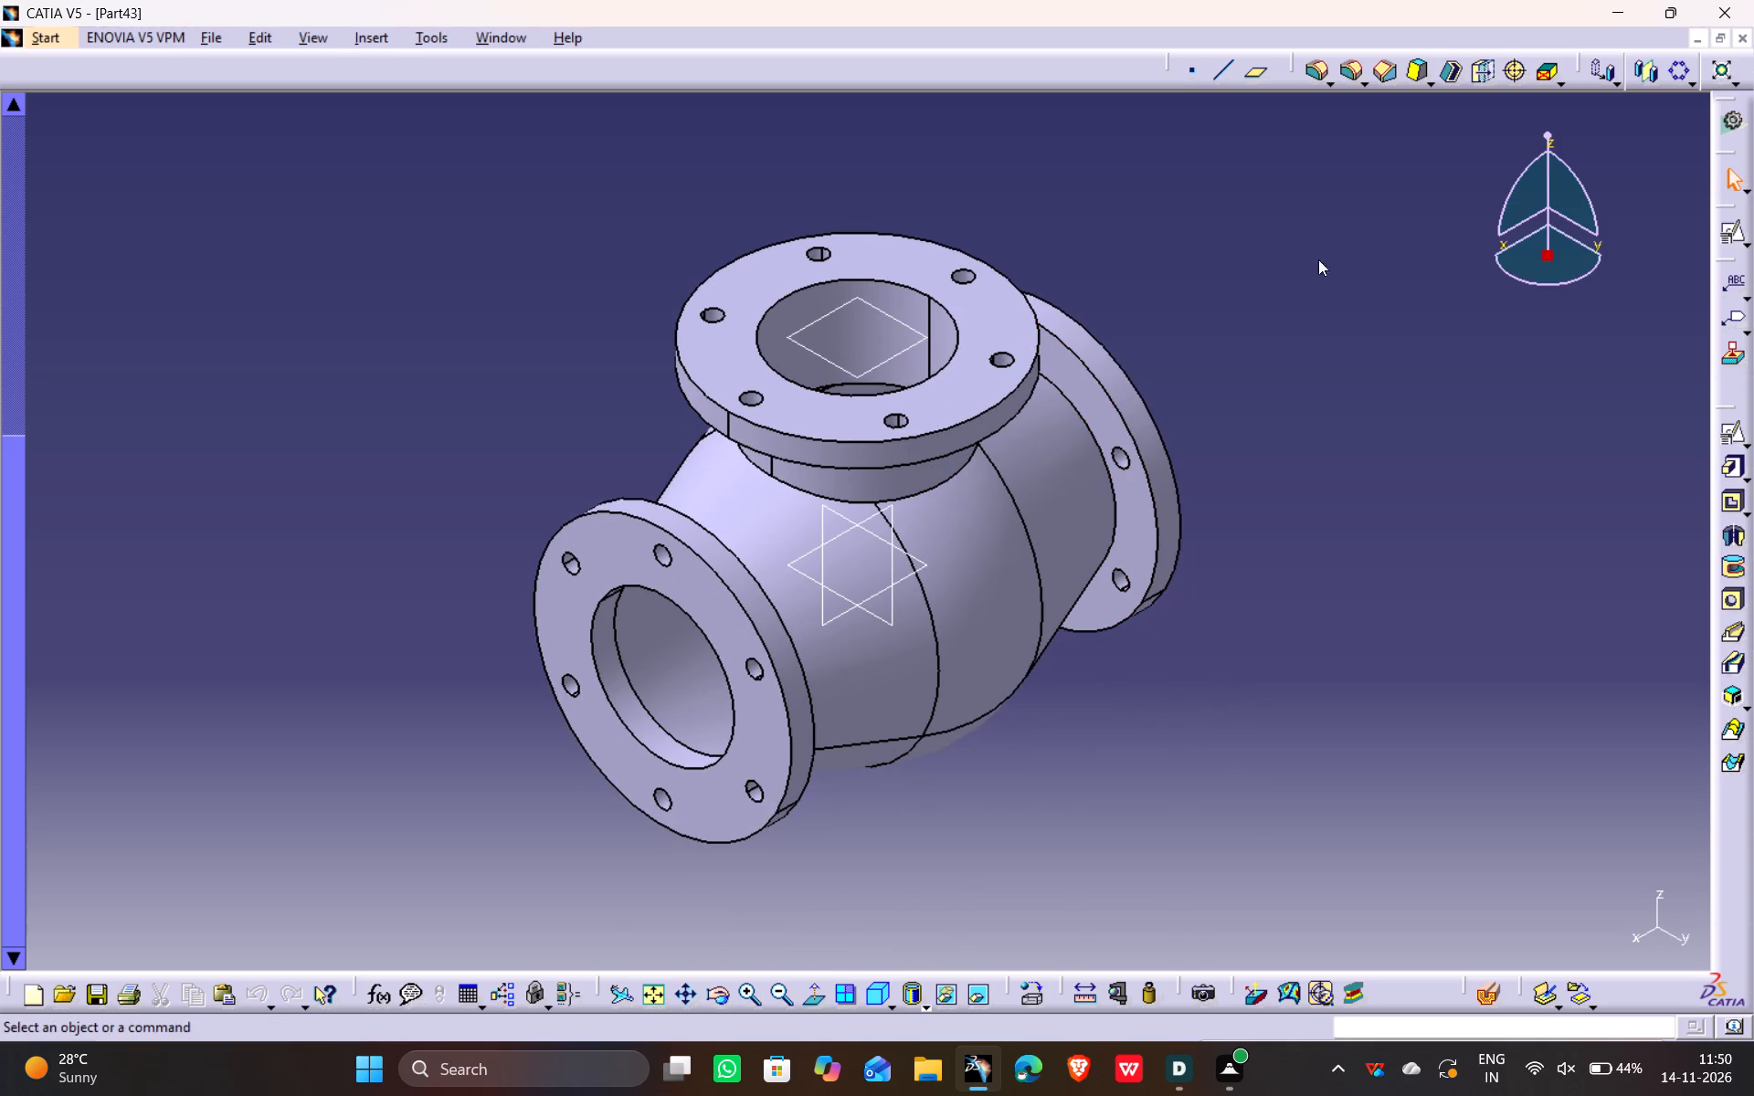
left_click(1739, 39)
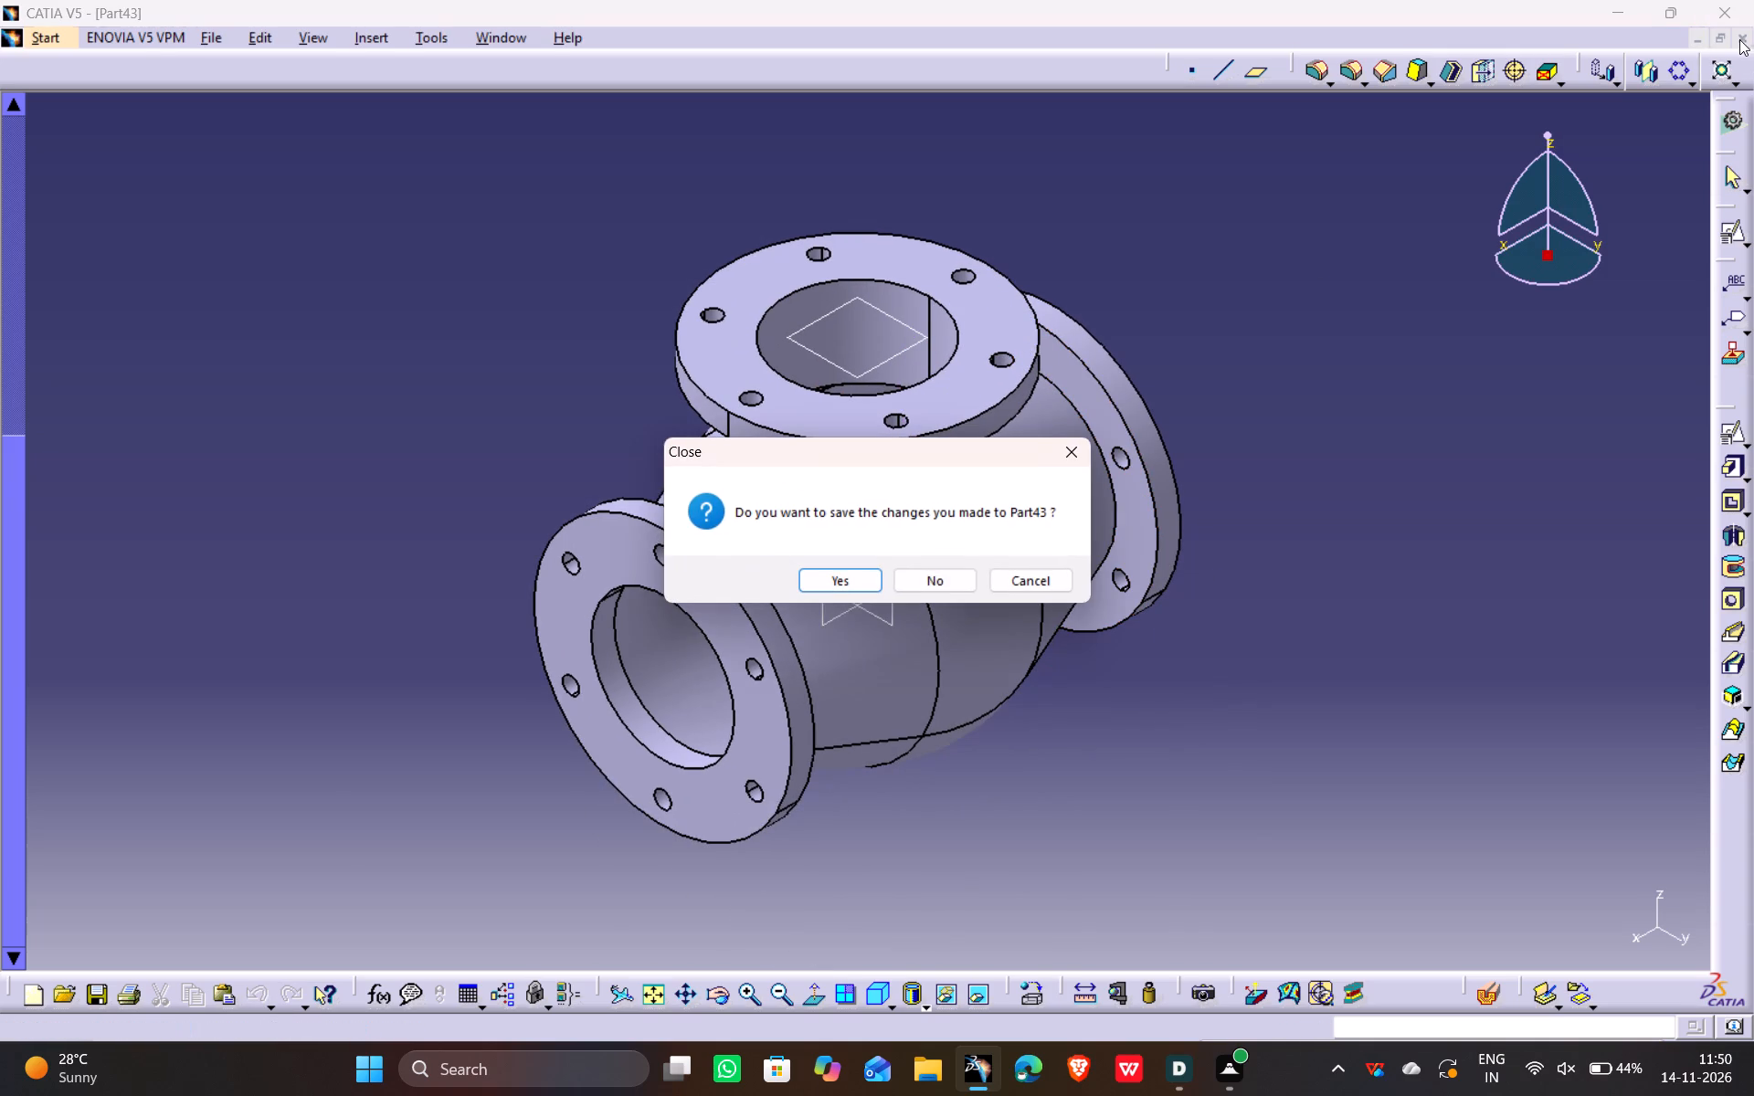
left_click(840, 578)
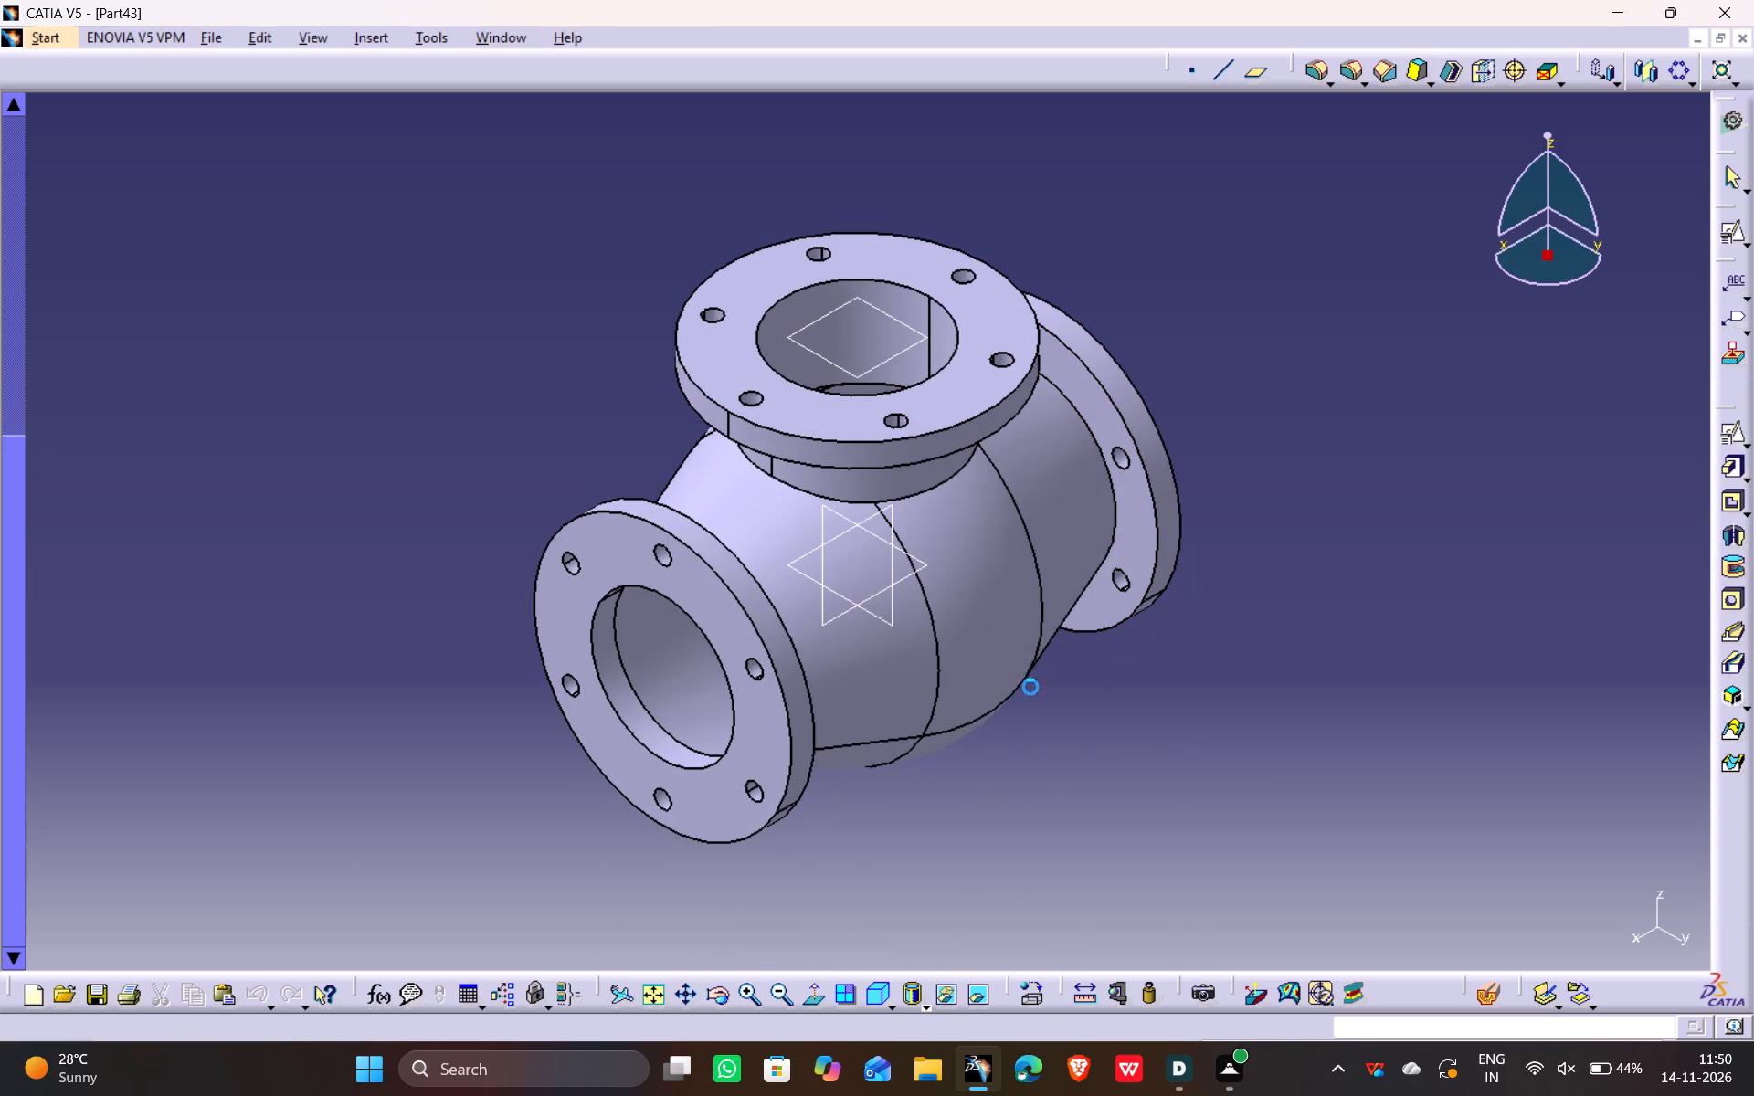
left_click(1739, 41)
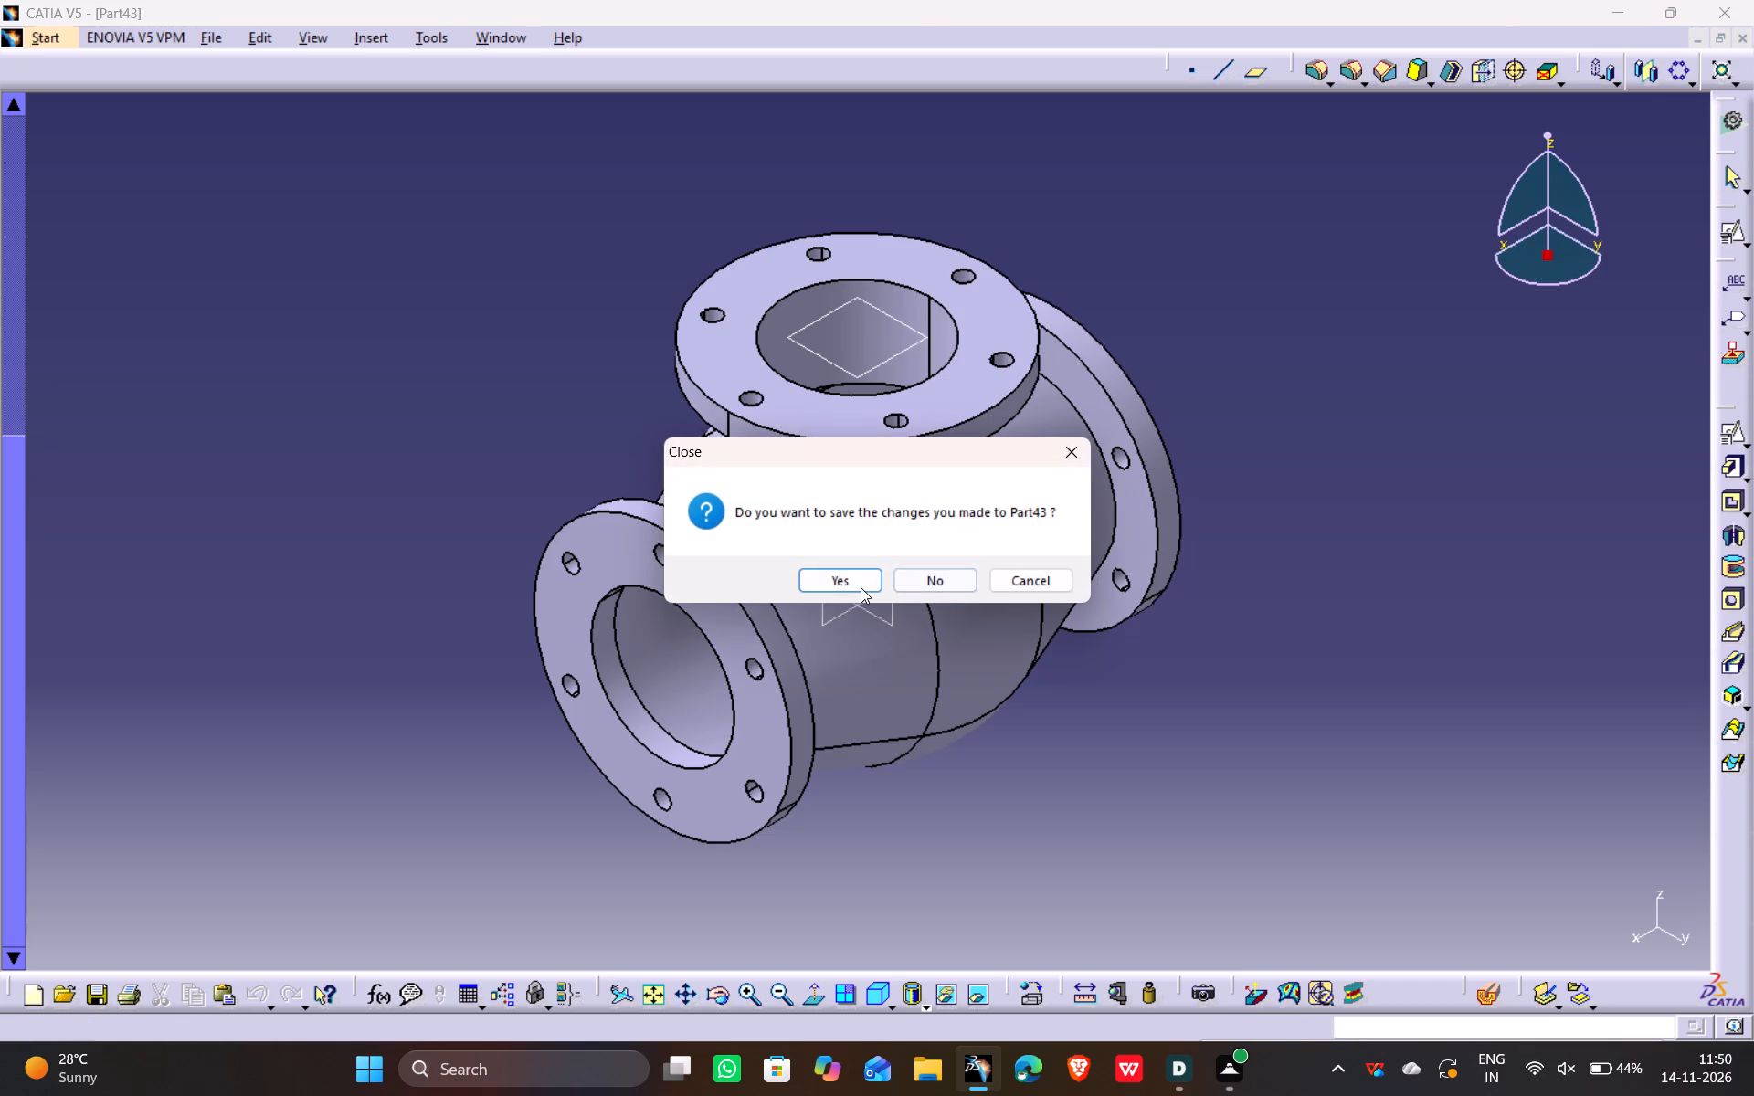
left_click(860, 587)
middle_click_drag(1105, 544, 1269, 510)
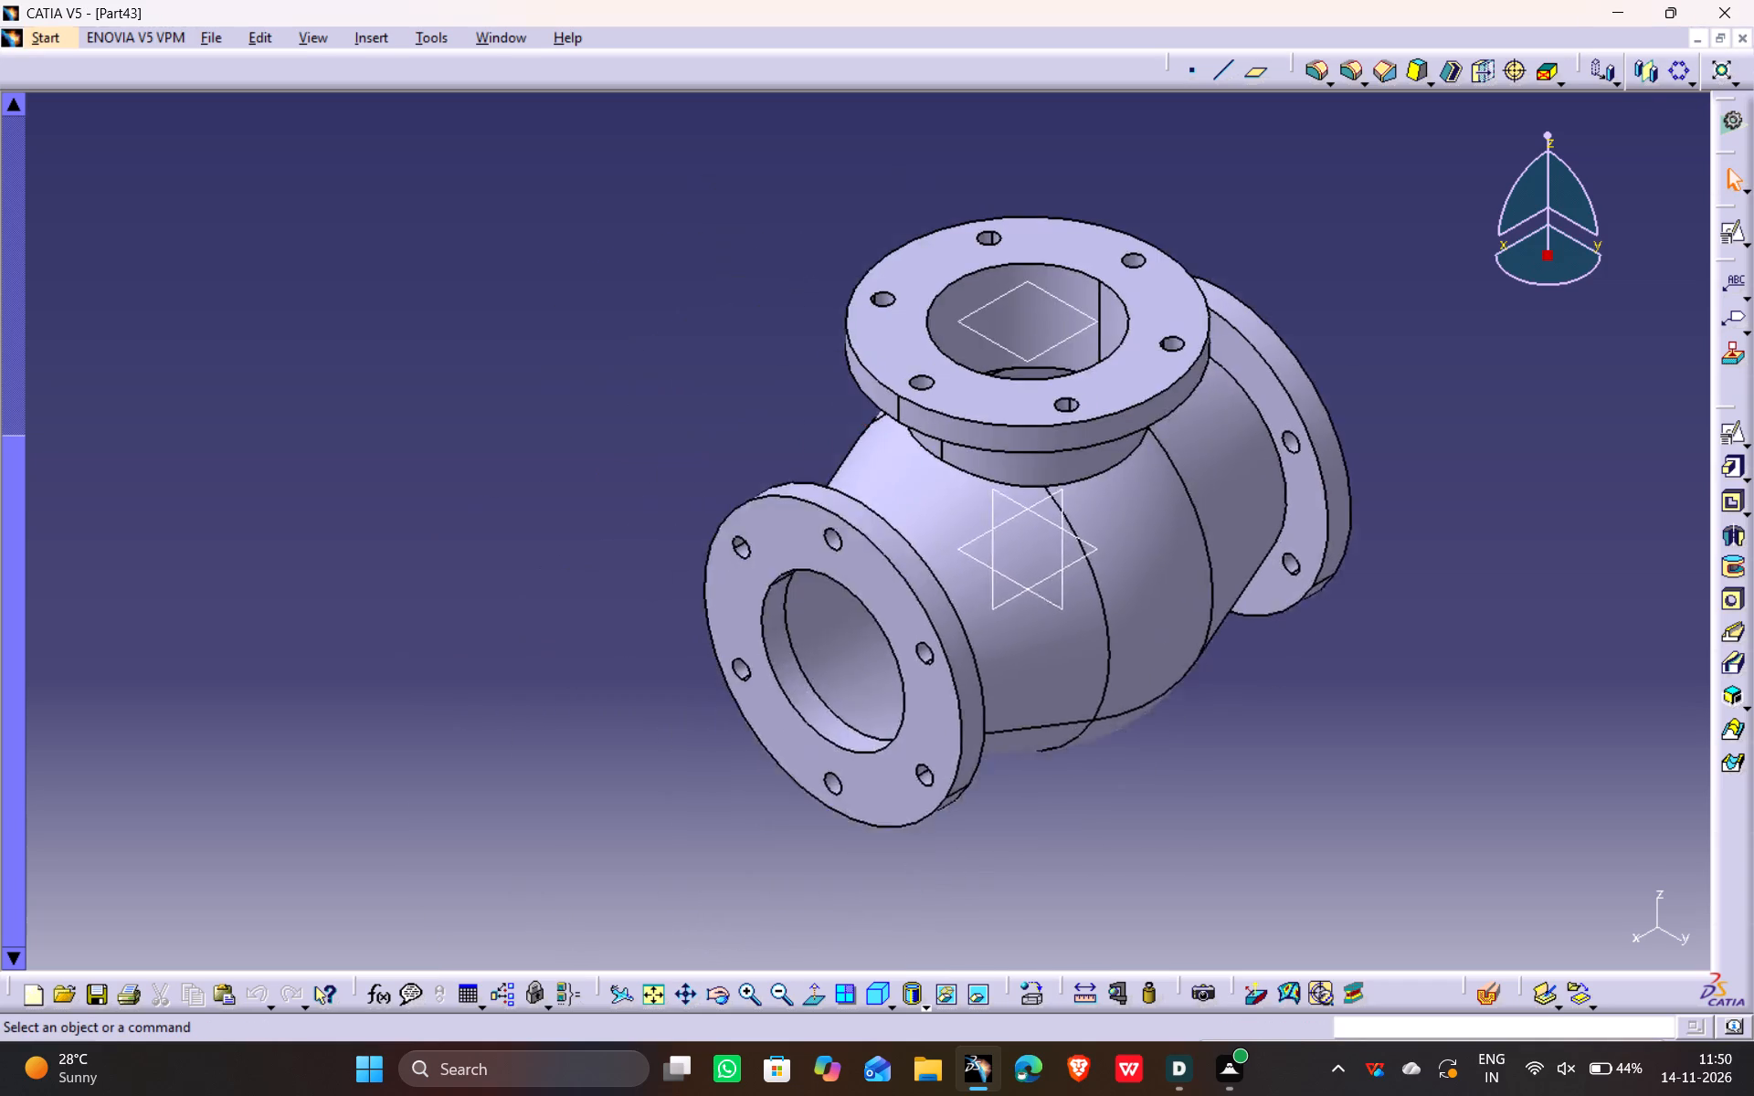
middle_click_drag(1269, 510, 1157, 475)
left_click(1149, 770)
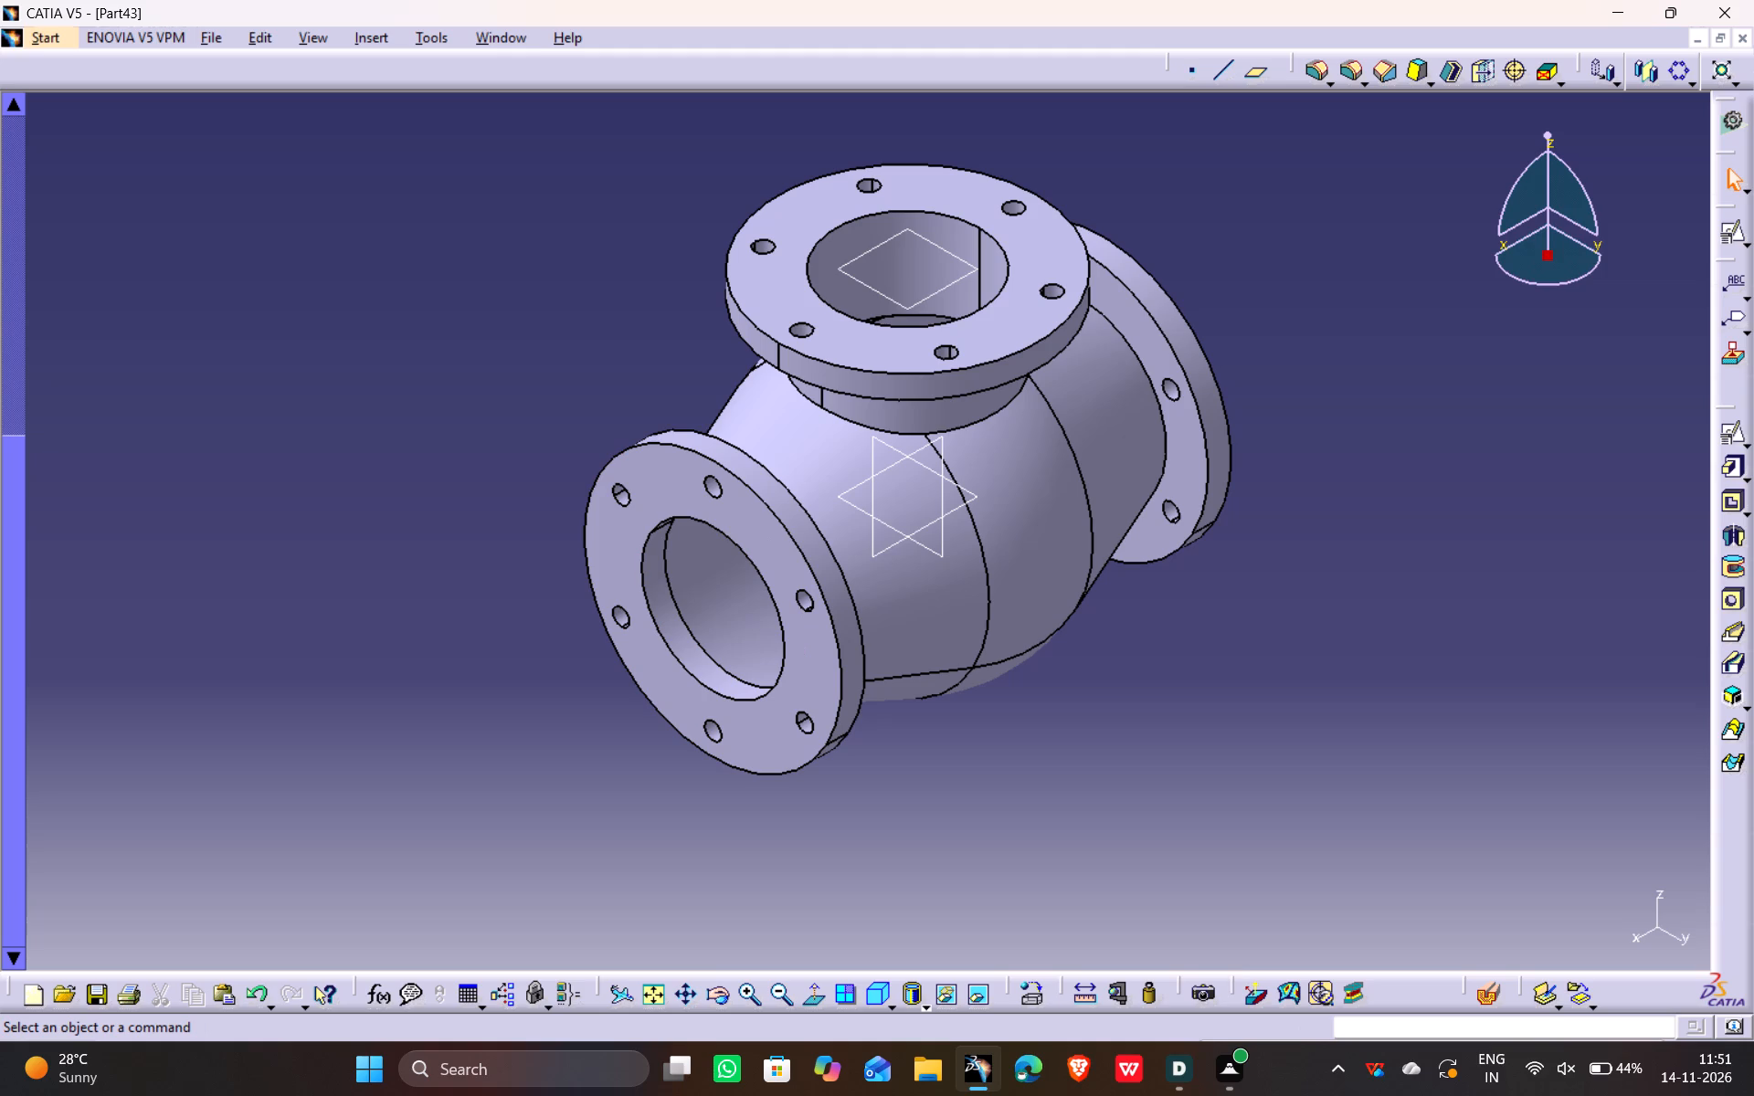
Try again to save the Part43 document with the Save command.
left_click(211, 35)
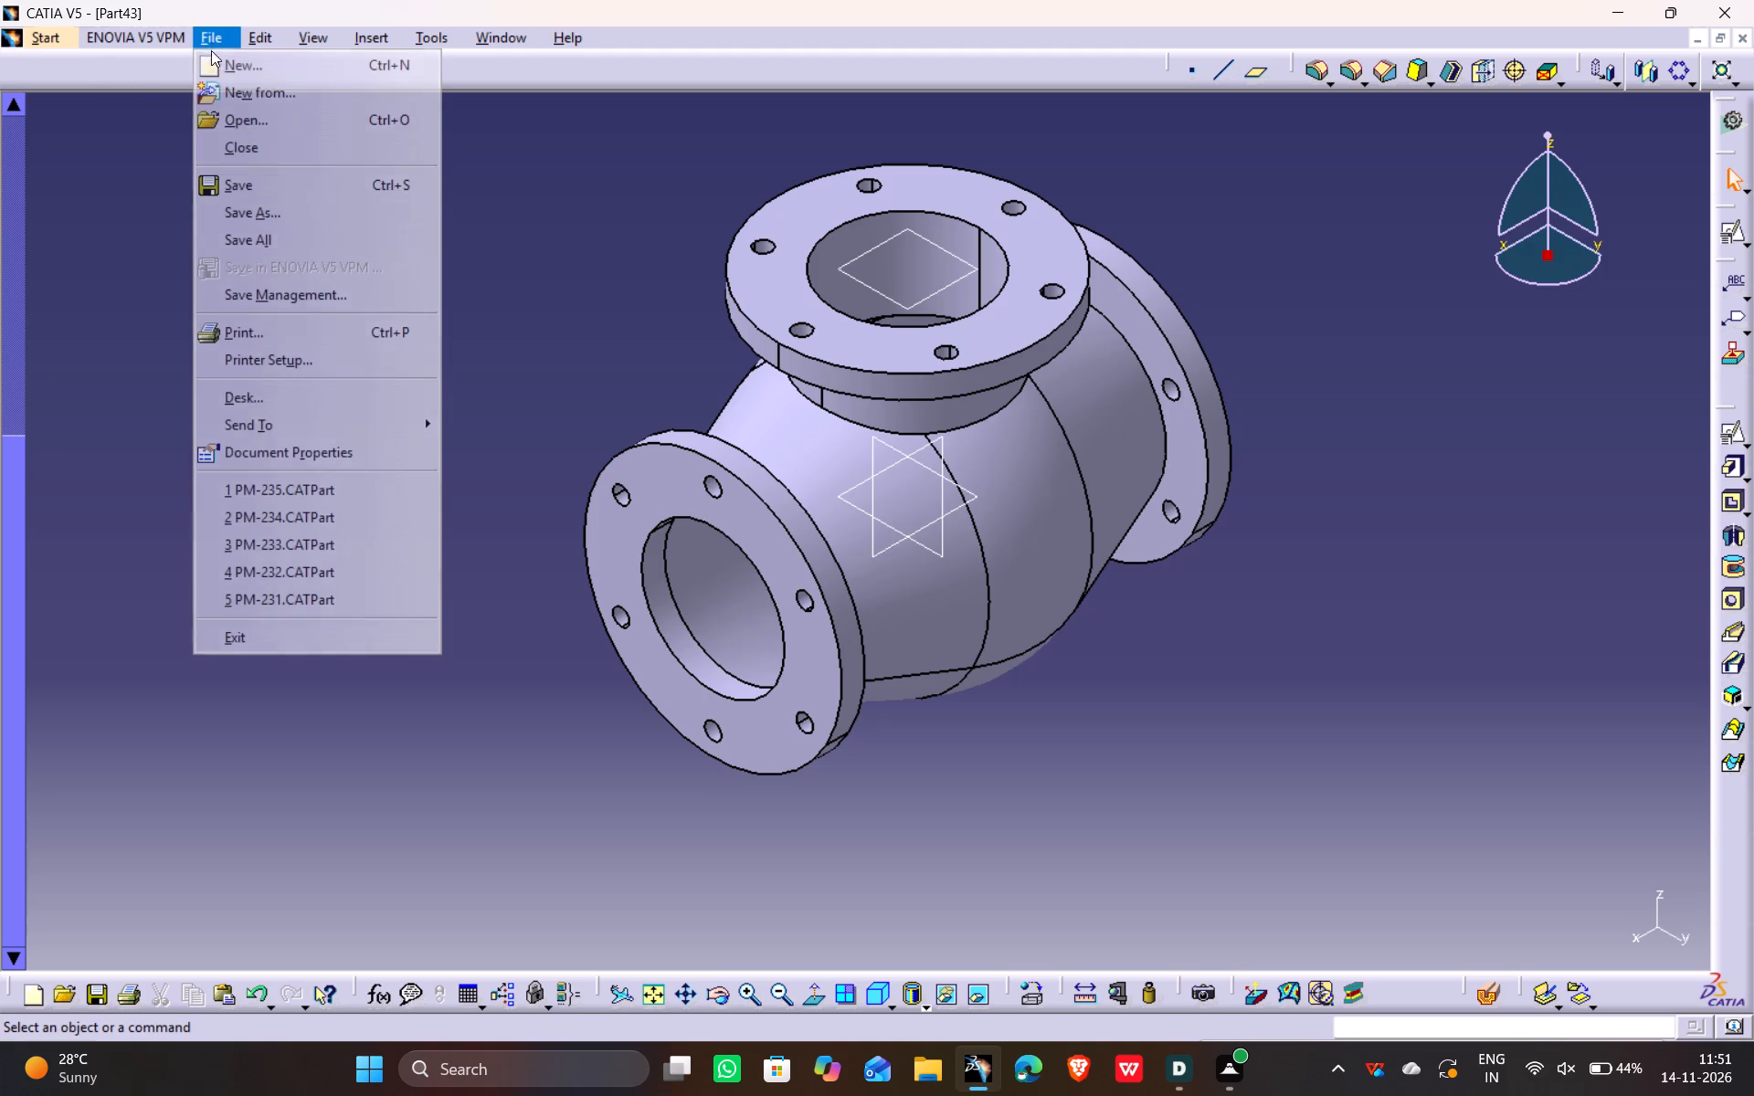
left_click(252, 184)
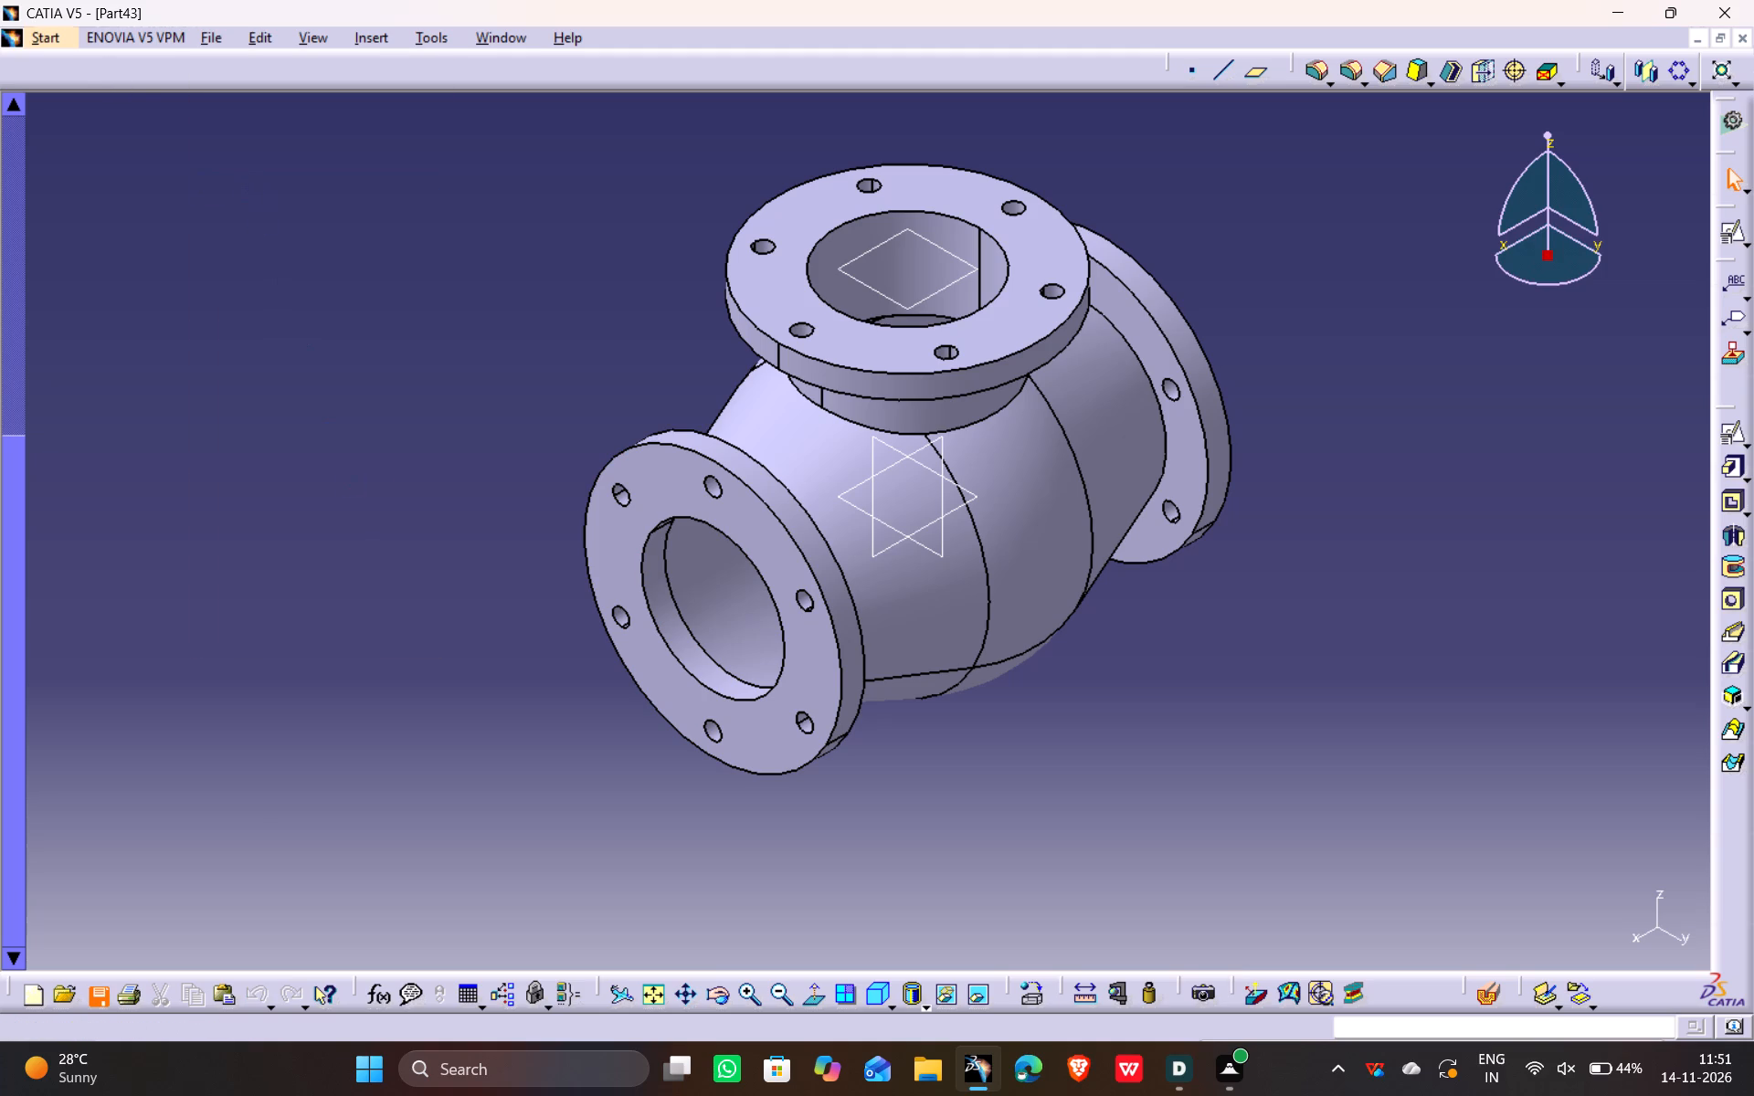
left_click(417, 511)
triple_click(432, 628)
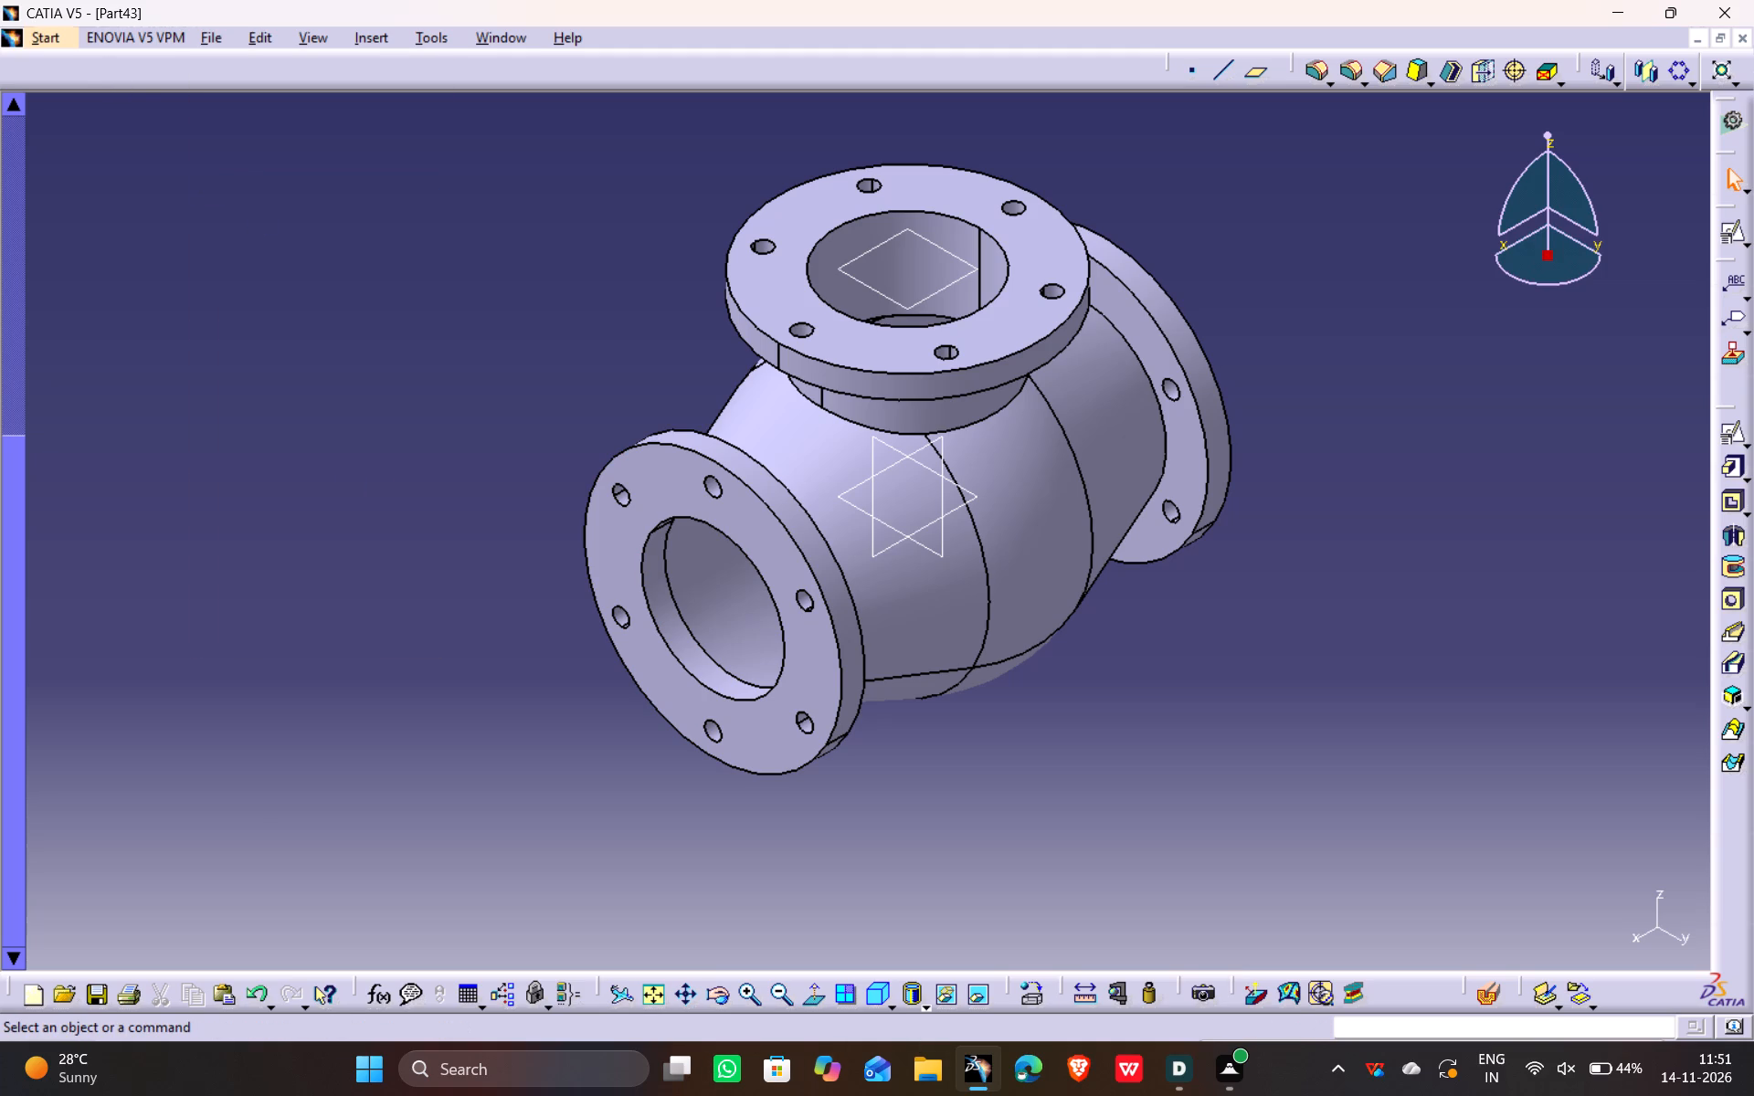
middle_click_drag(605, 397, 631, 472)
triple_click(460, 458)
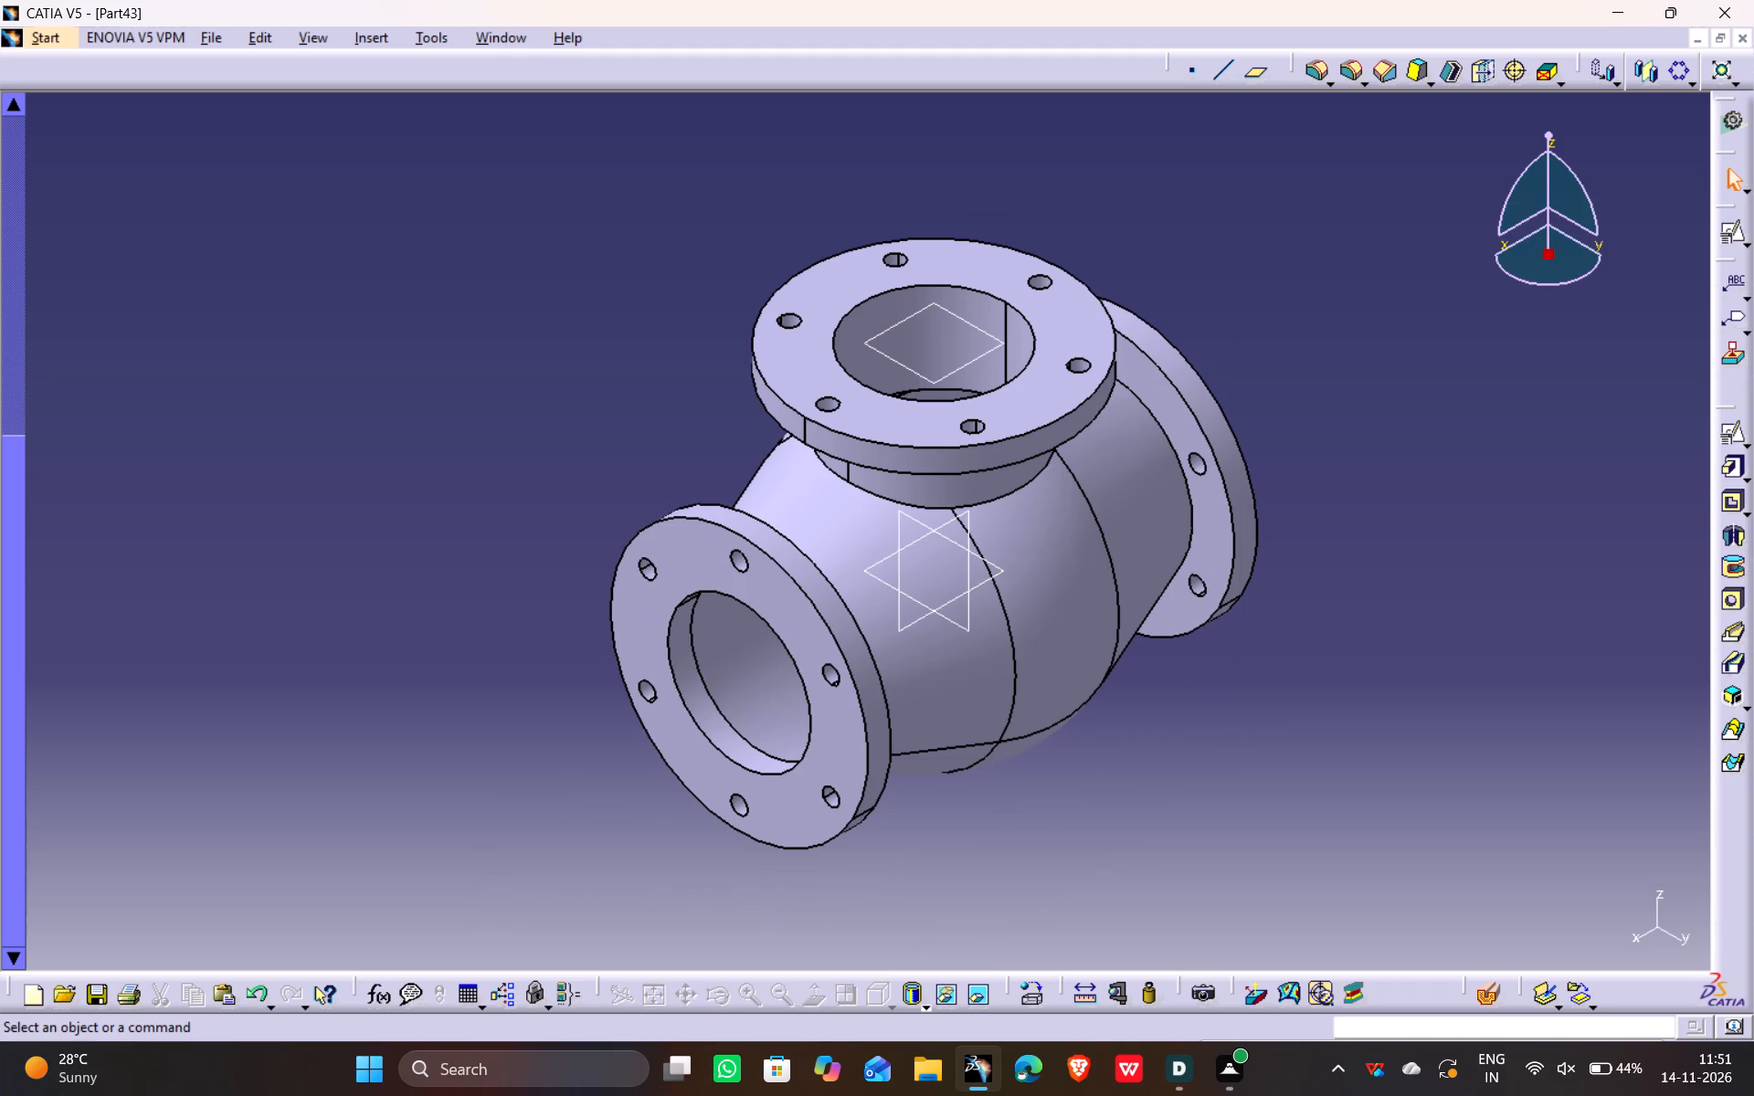
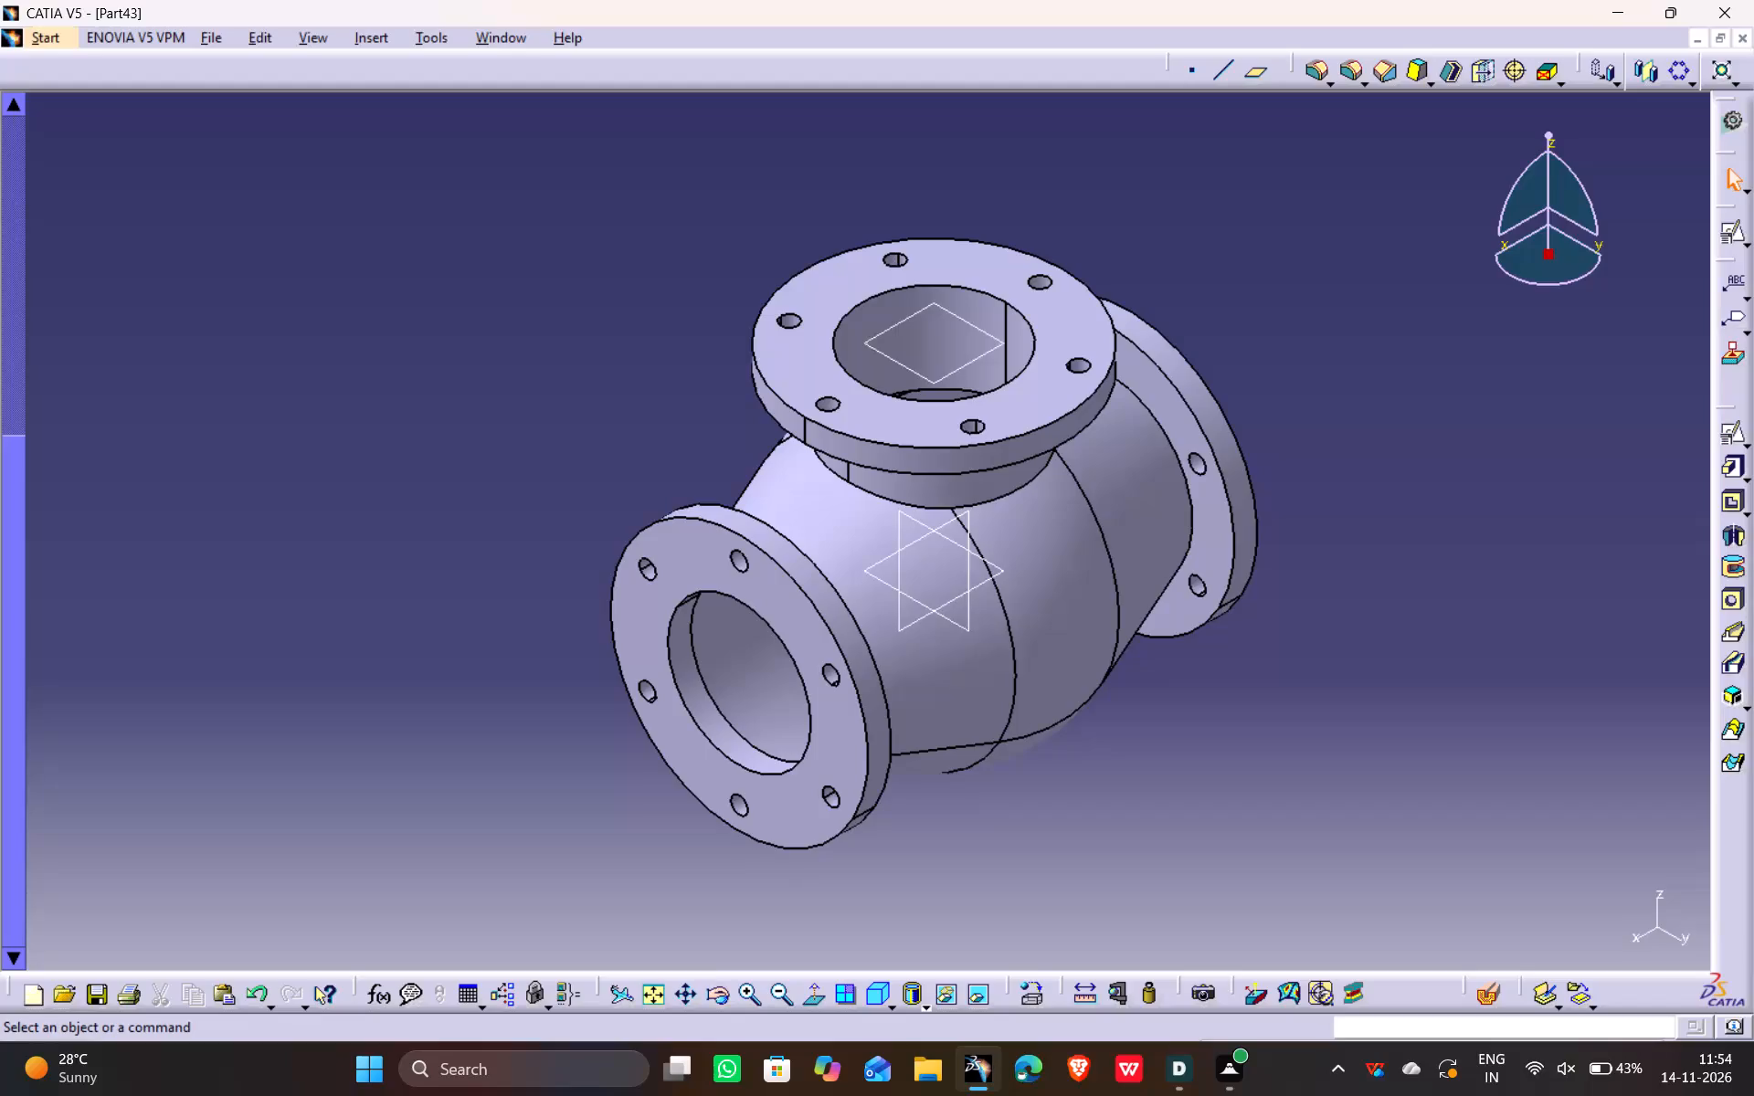
Try once more to save the Part43 document.
key("ctrl+s")
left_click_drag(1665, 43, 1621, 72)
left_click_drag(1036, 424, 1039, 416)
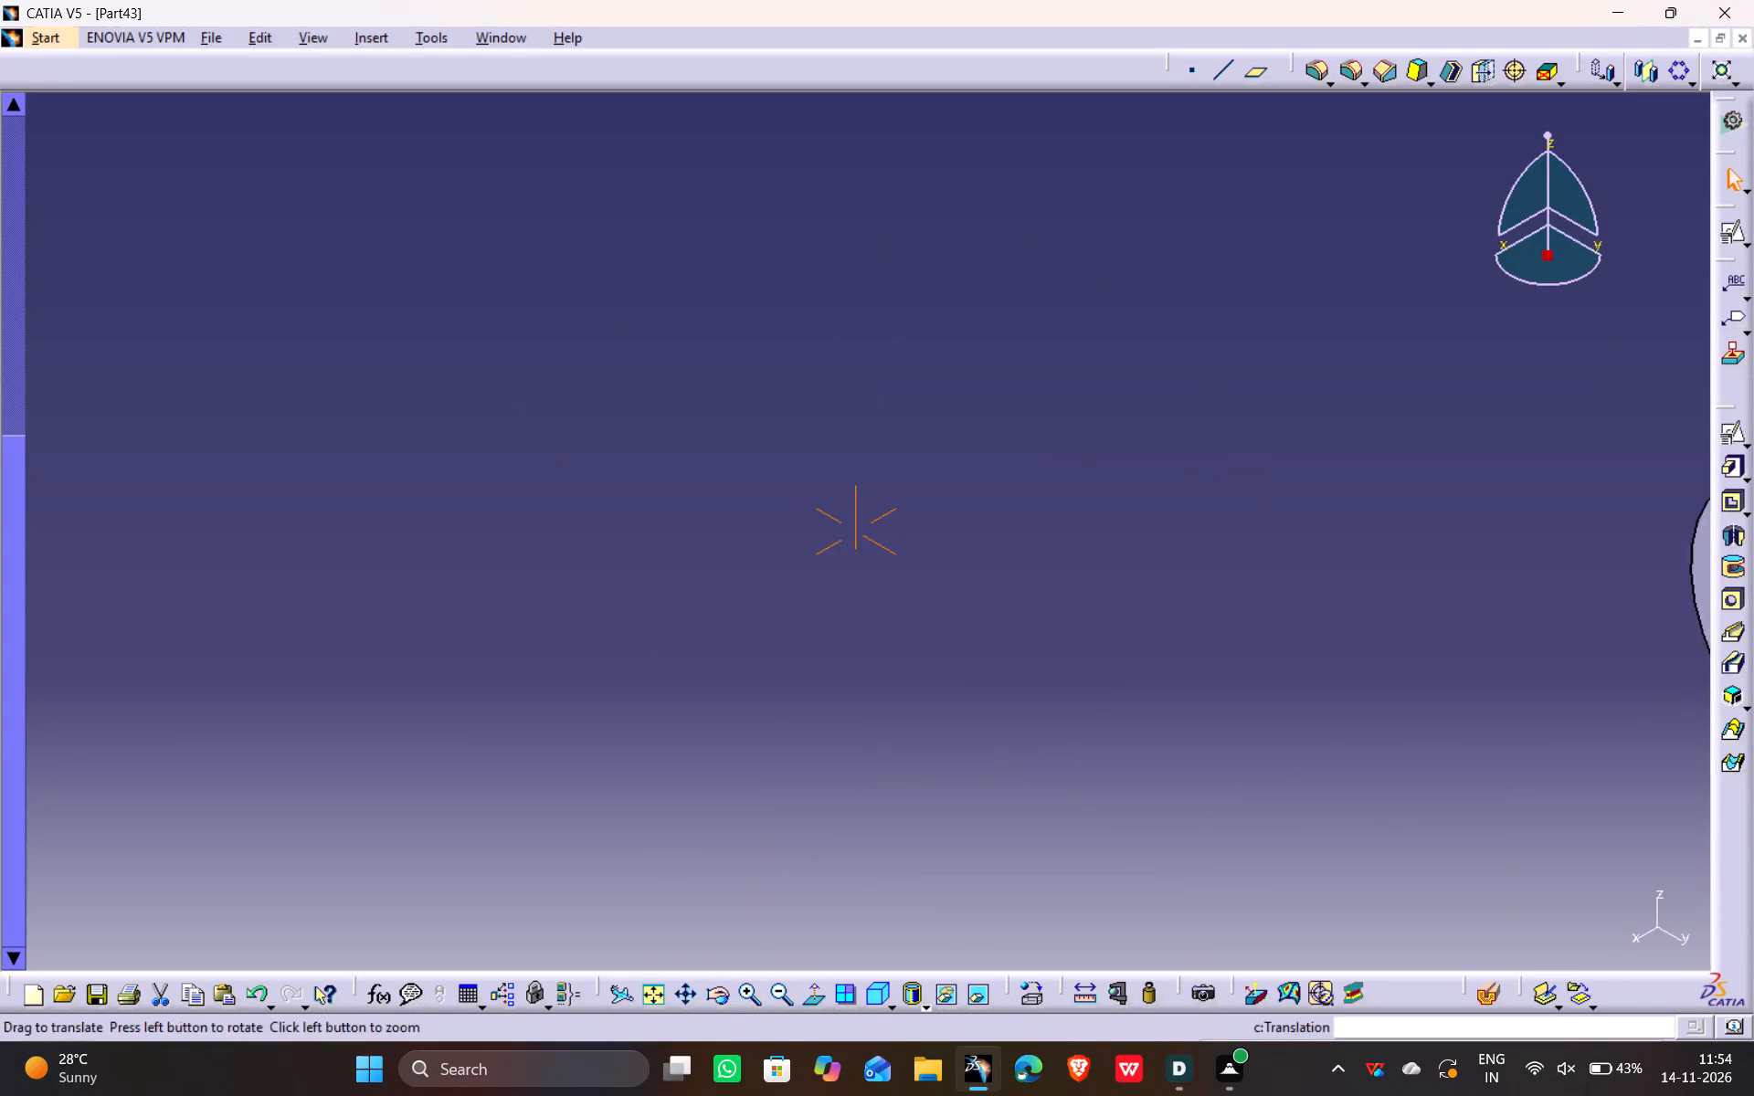
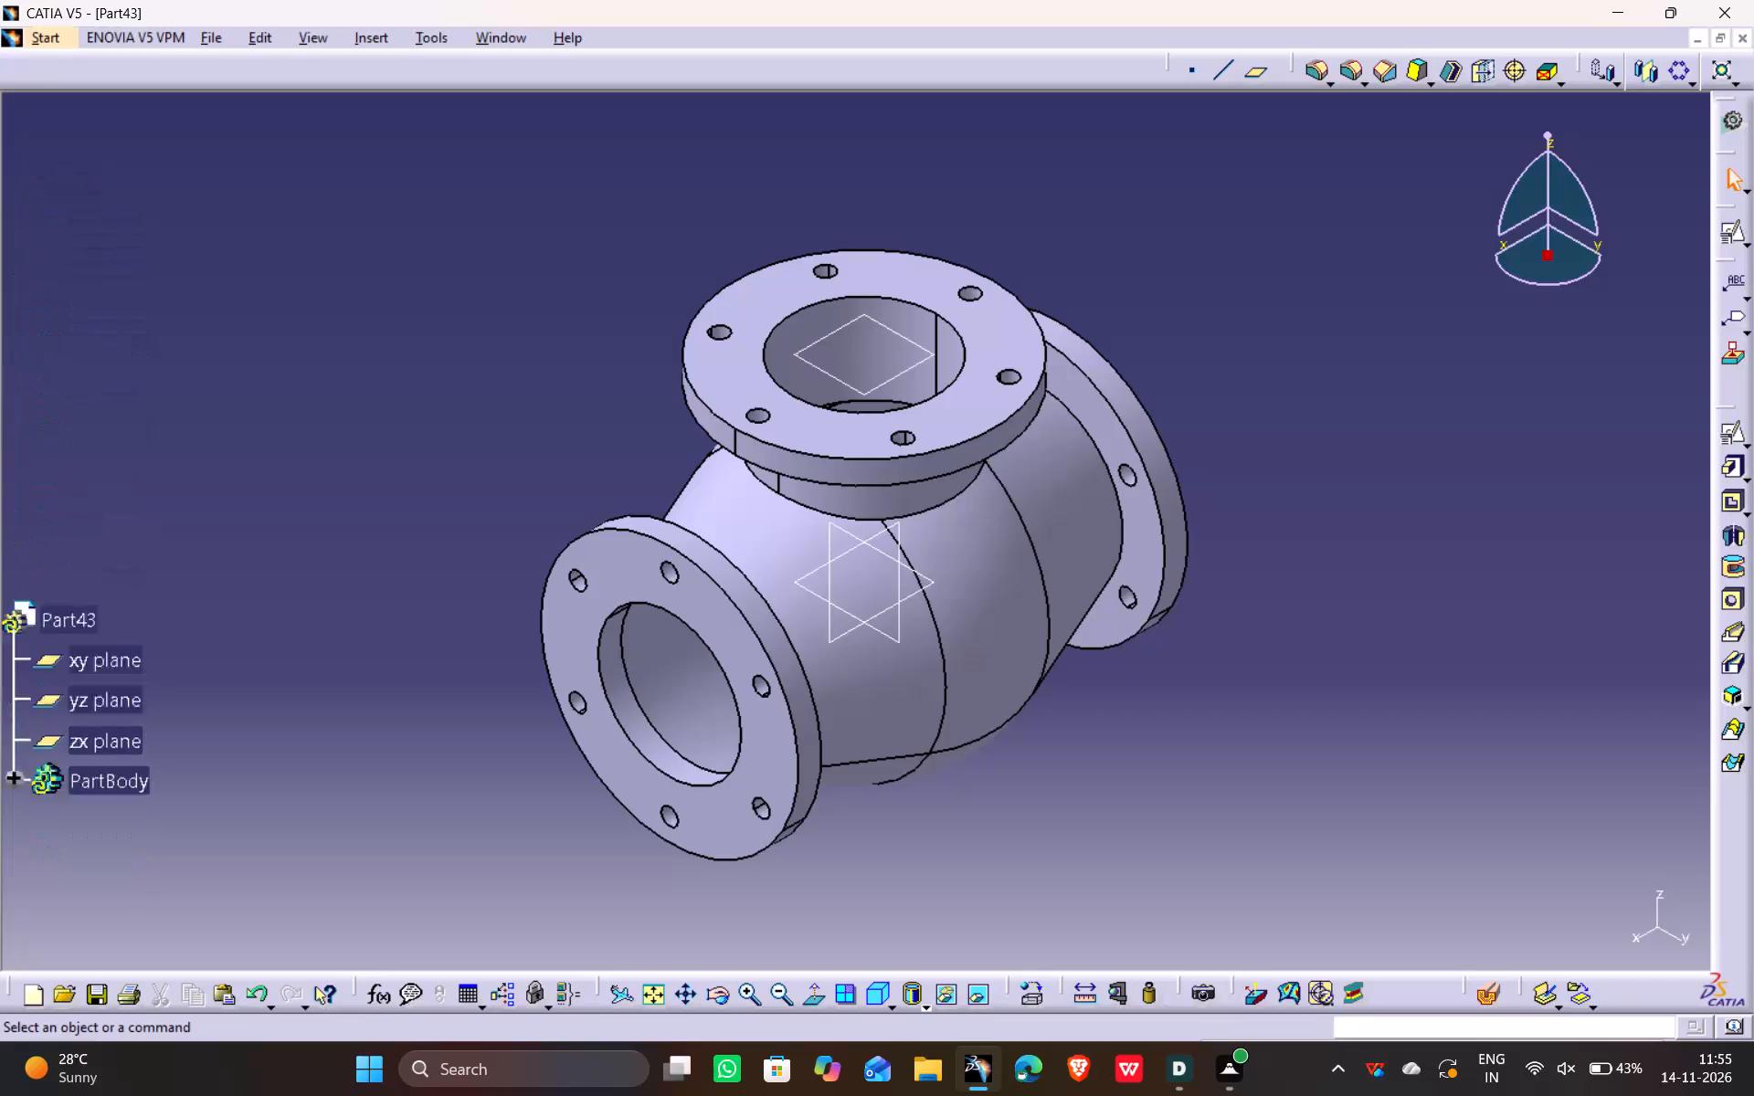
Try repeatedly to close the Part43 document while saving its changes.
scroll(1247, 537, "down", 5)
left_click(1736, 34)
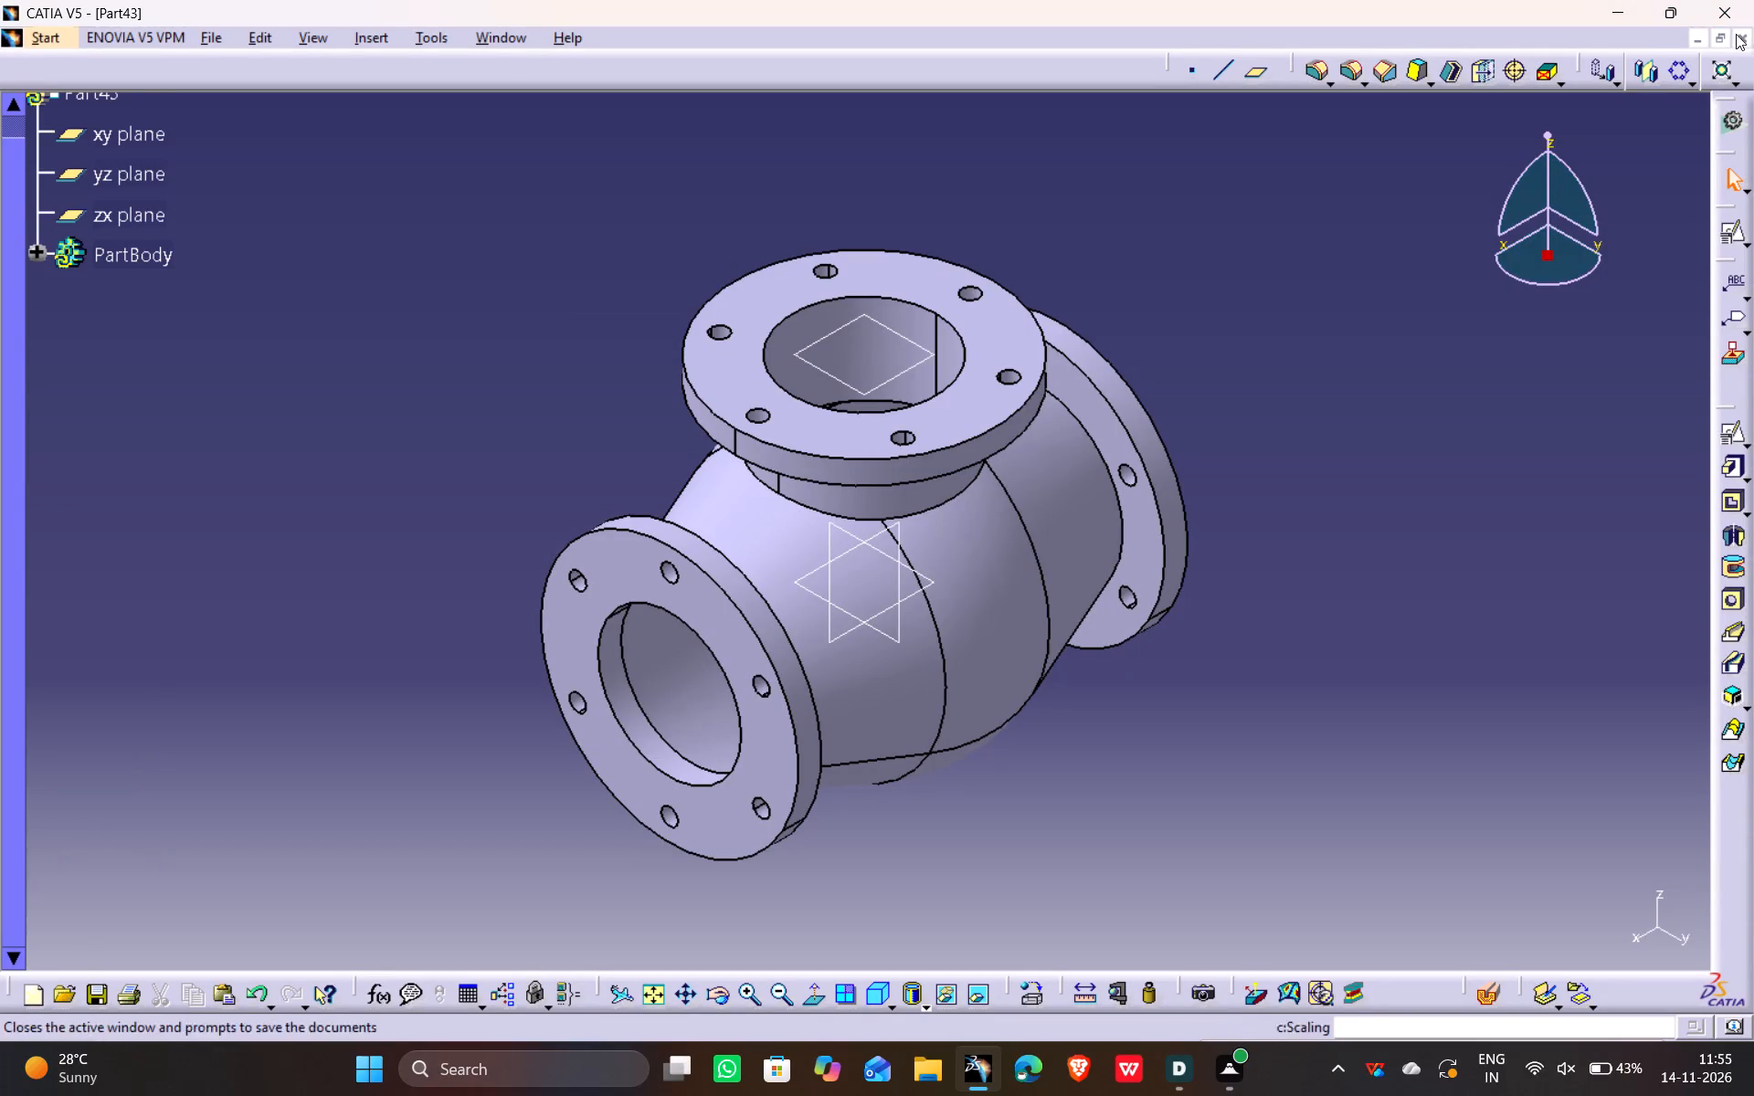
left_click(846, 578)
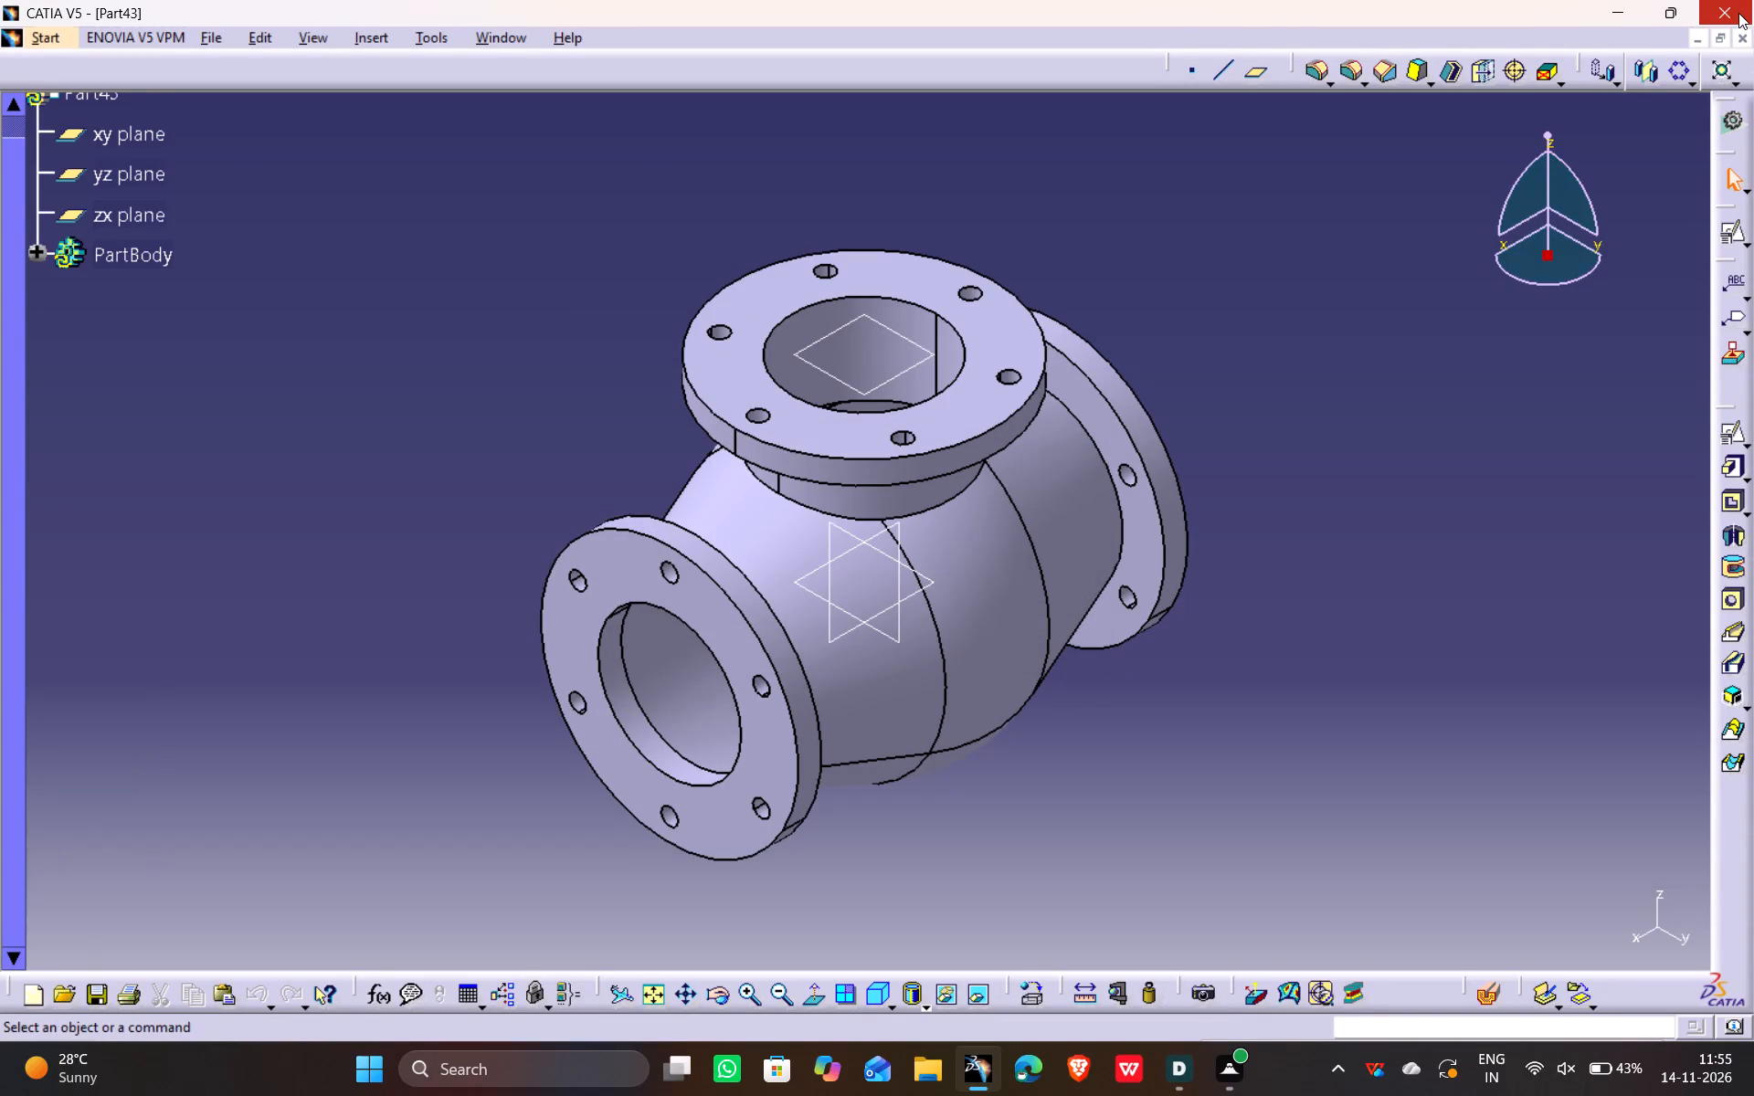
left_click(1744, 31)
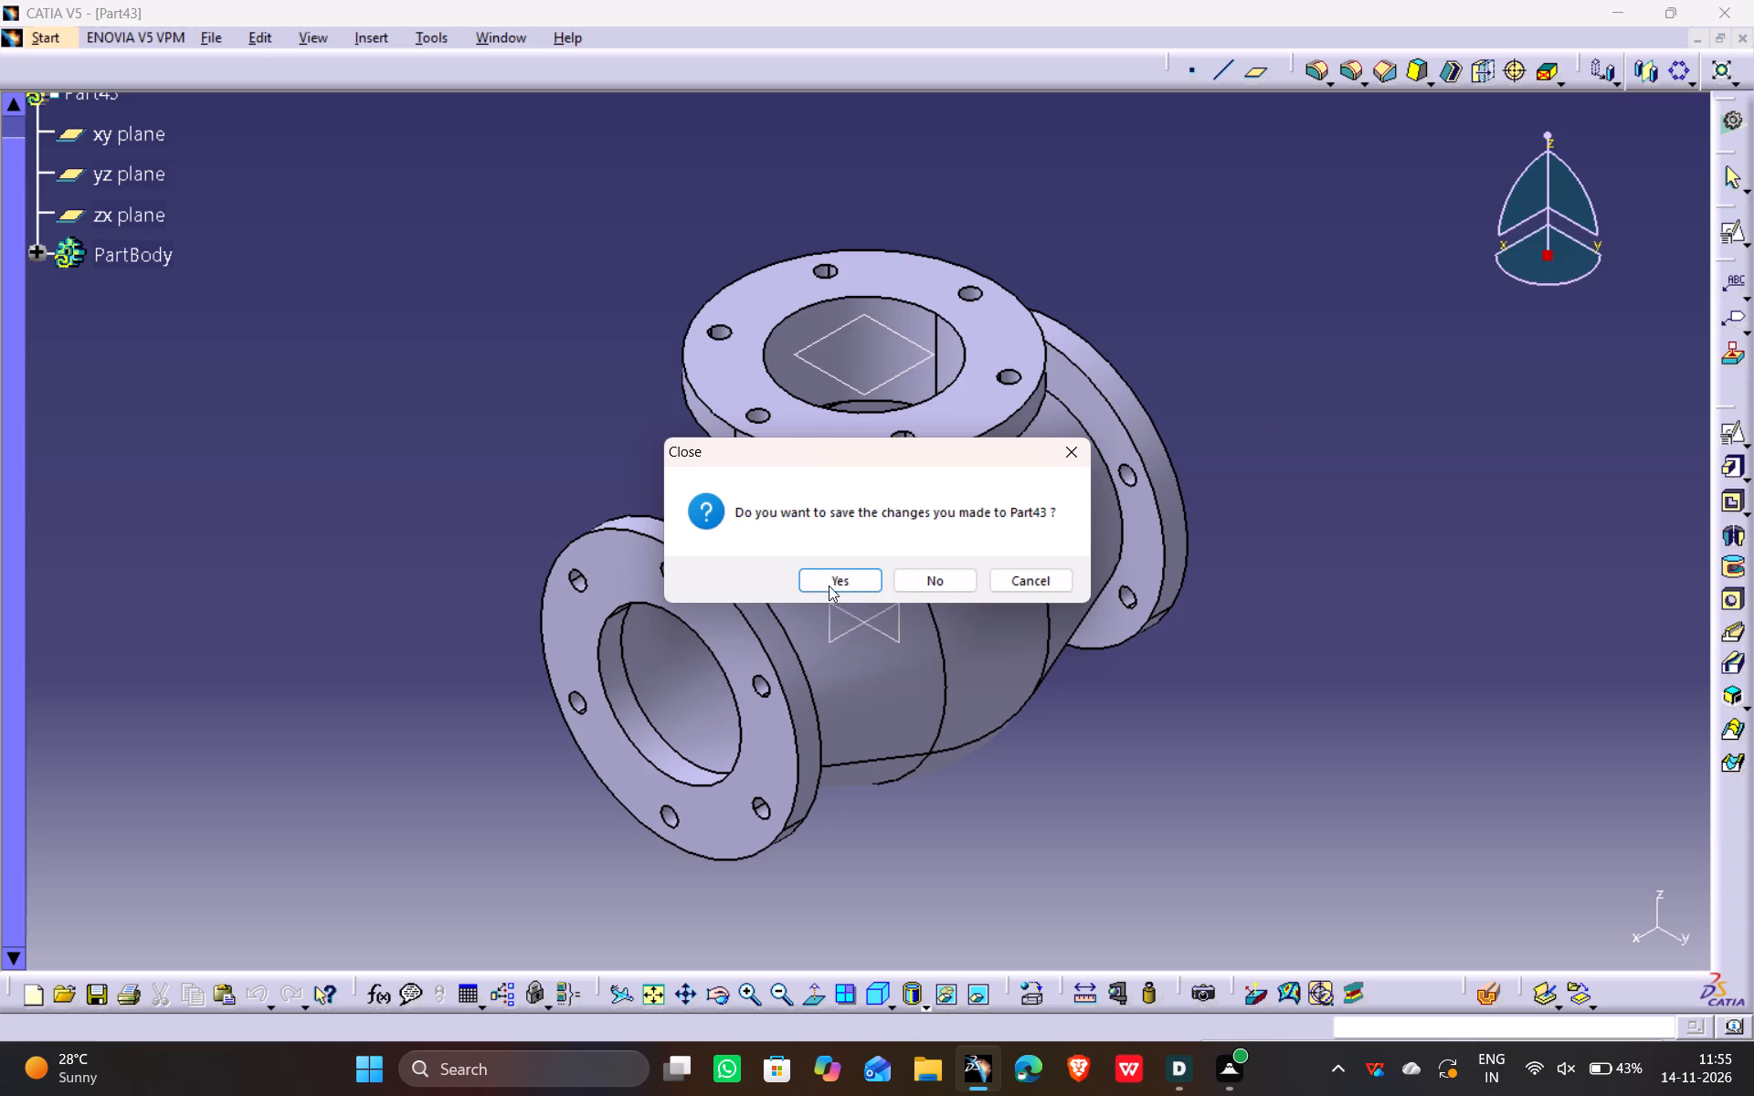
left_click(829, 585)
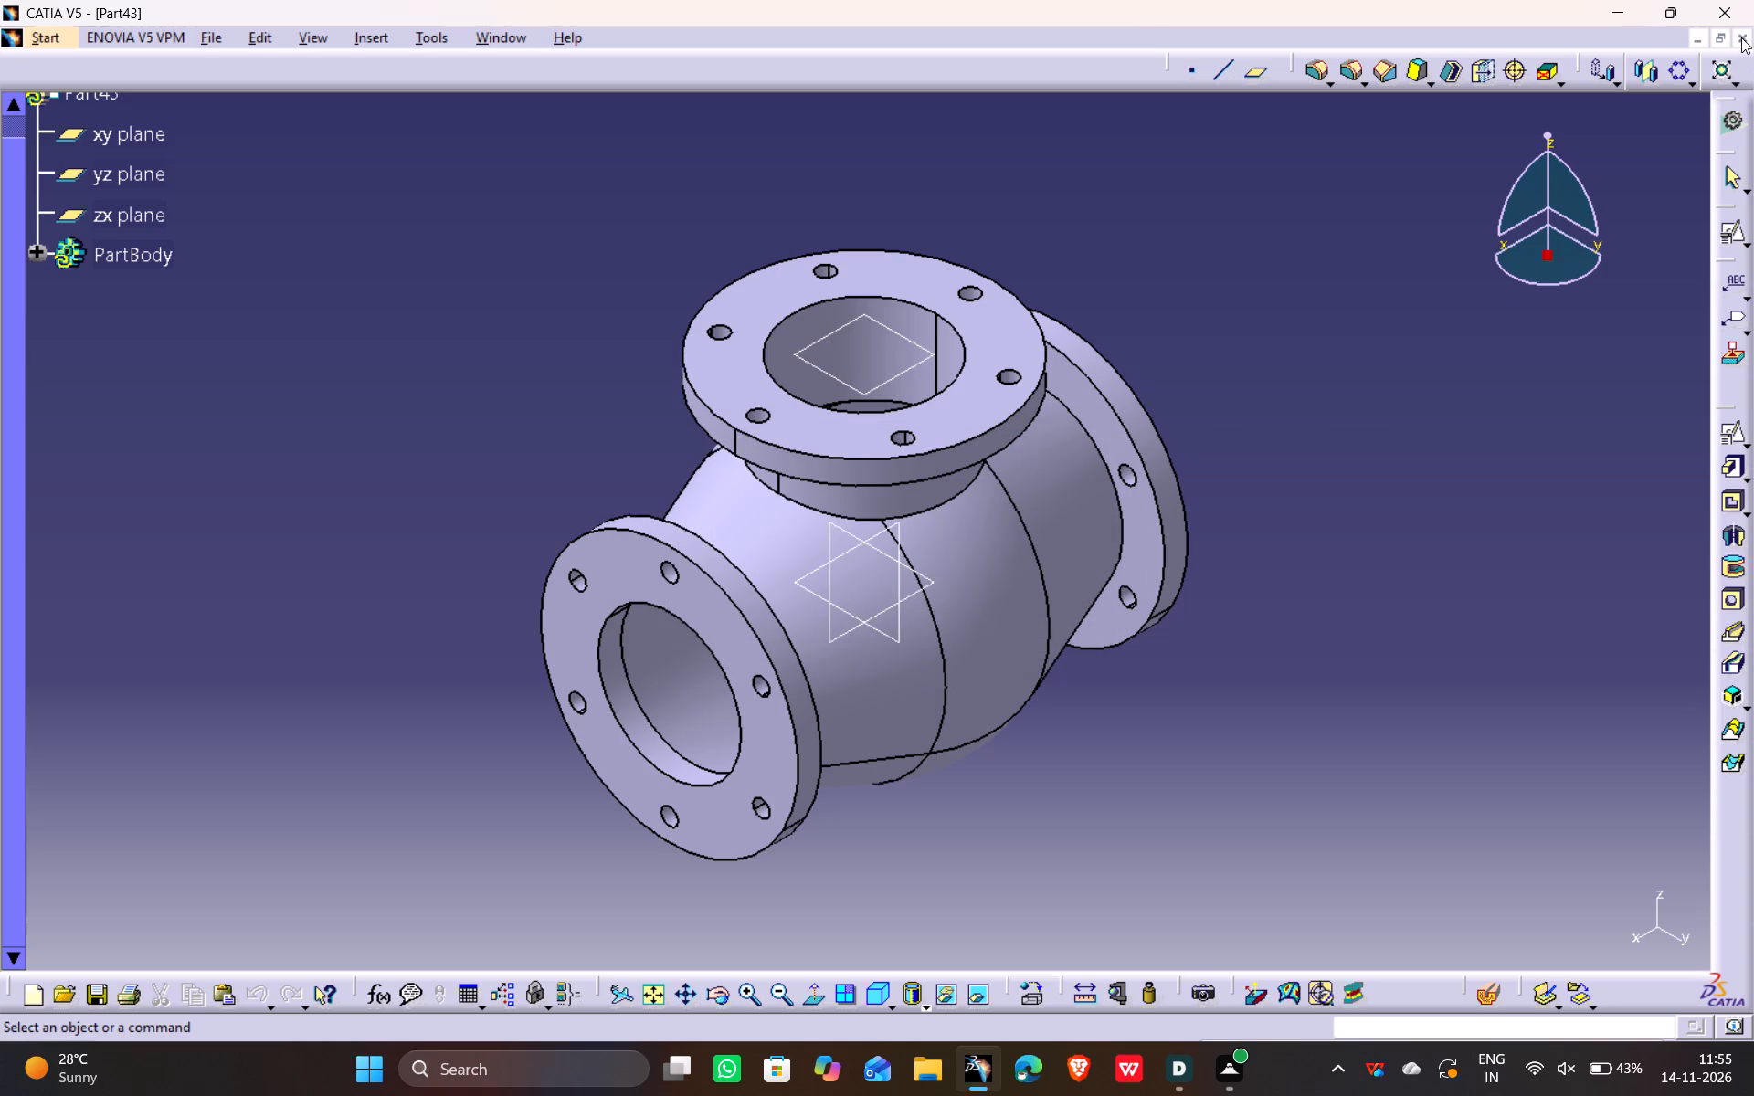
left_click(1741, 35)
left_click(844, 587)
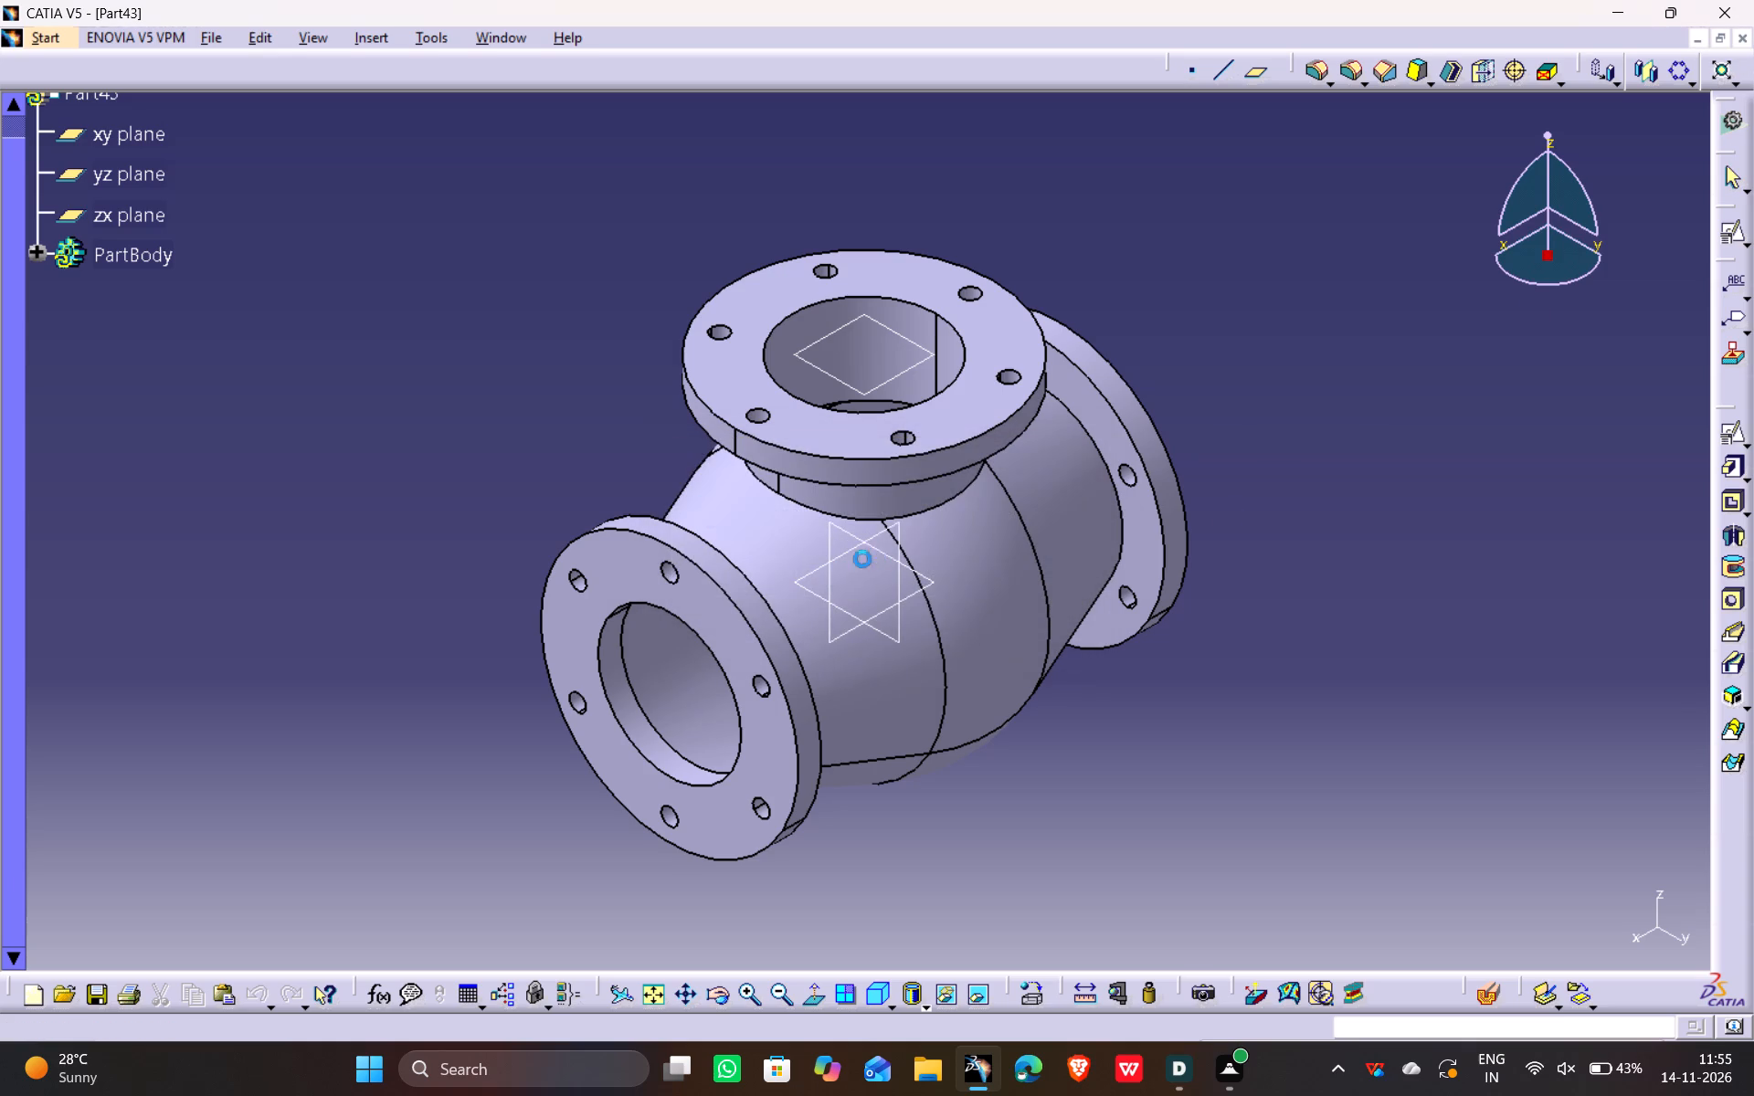
Create a new document of type Part.
left_click(213, 24)
left_click(203, 43)
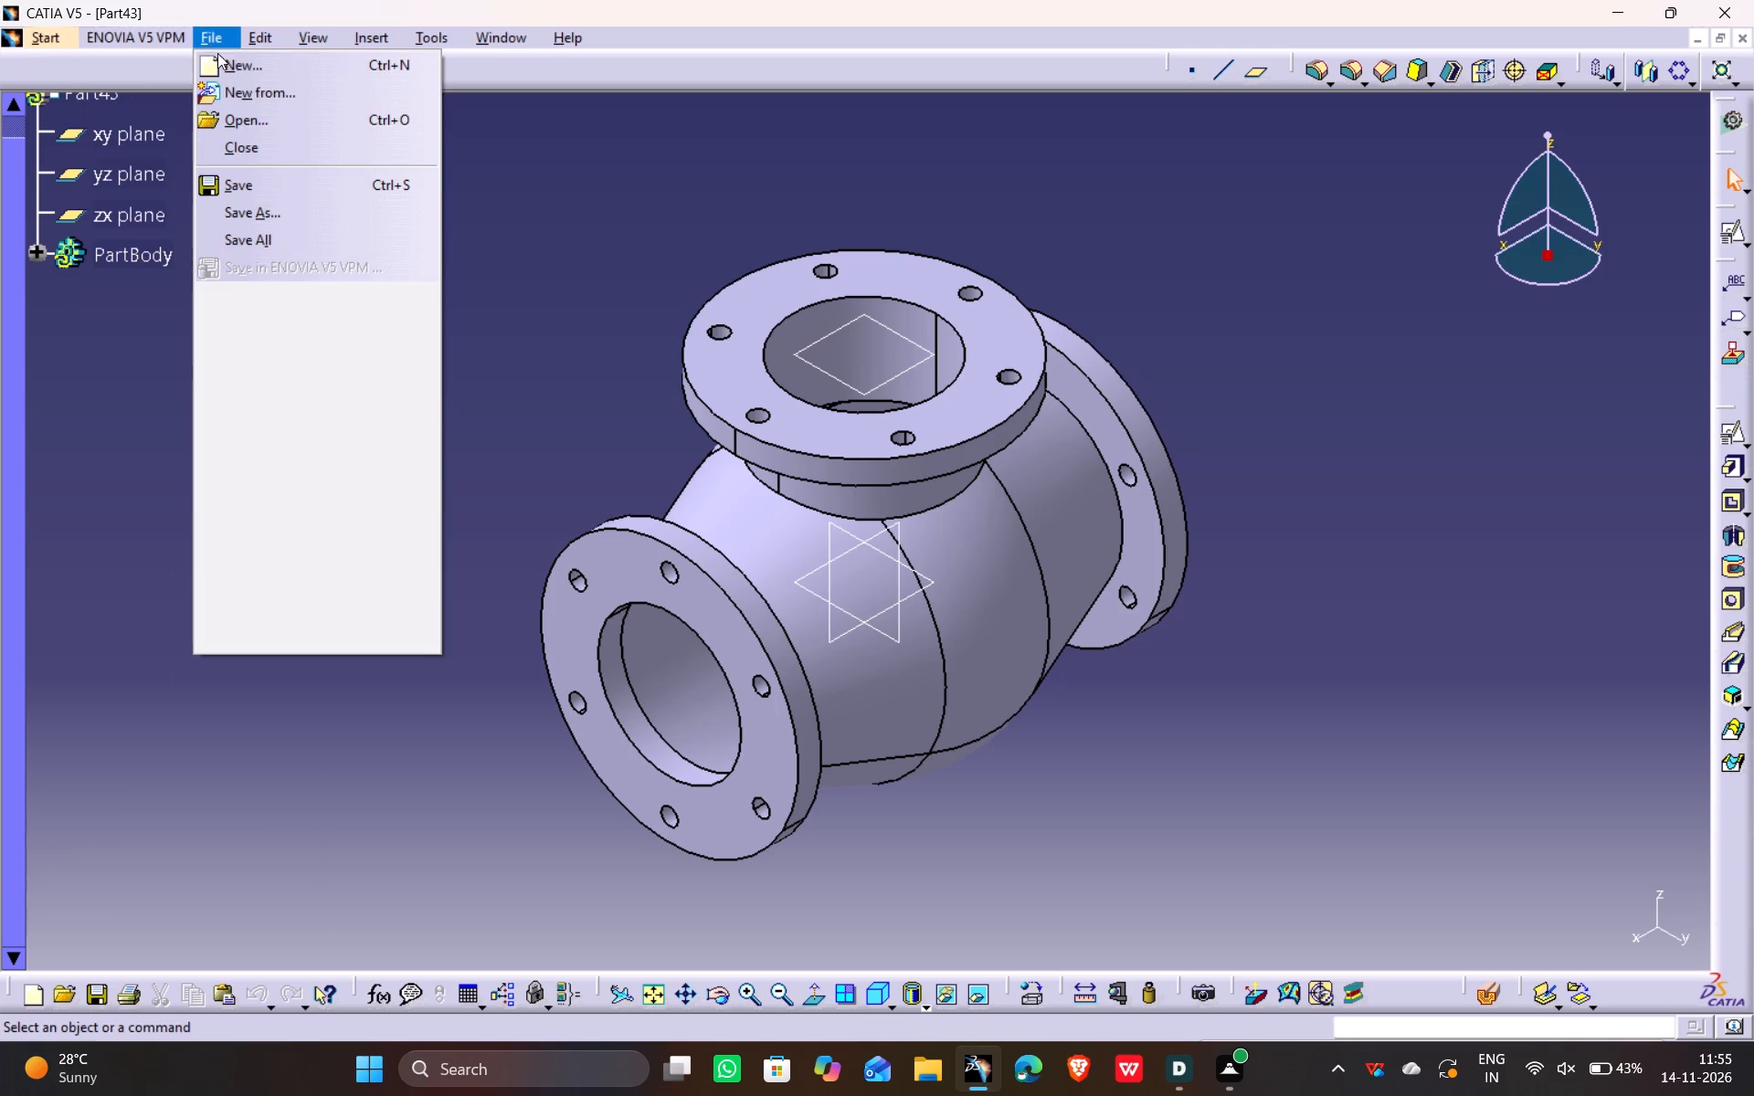
left_click(235, 70)
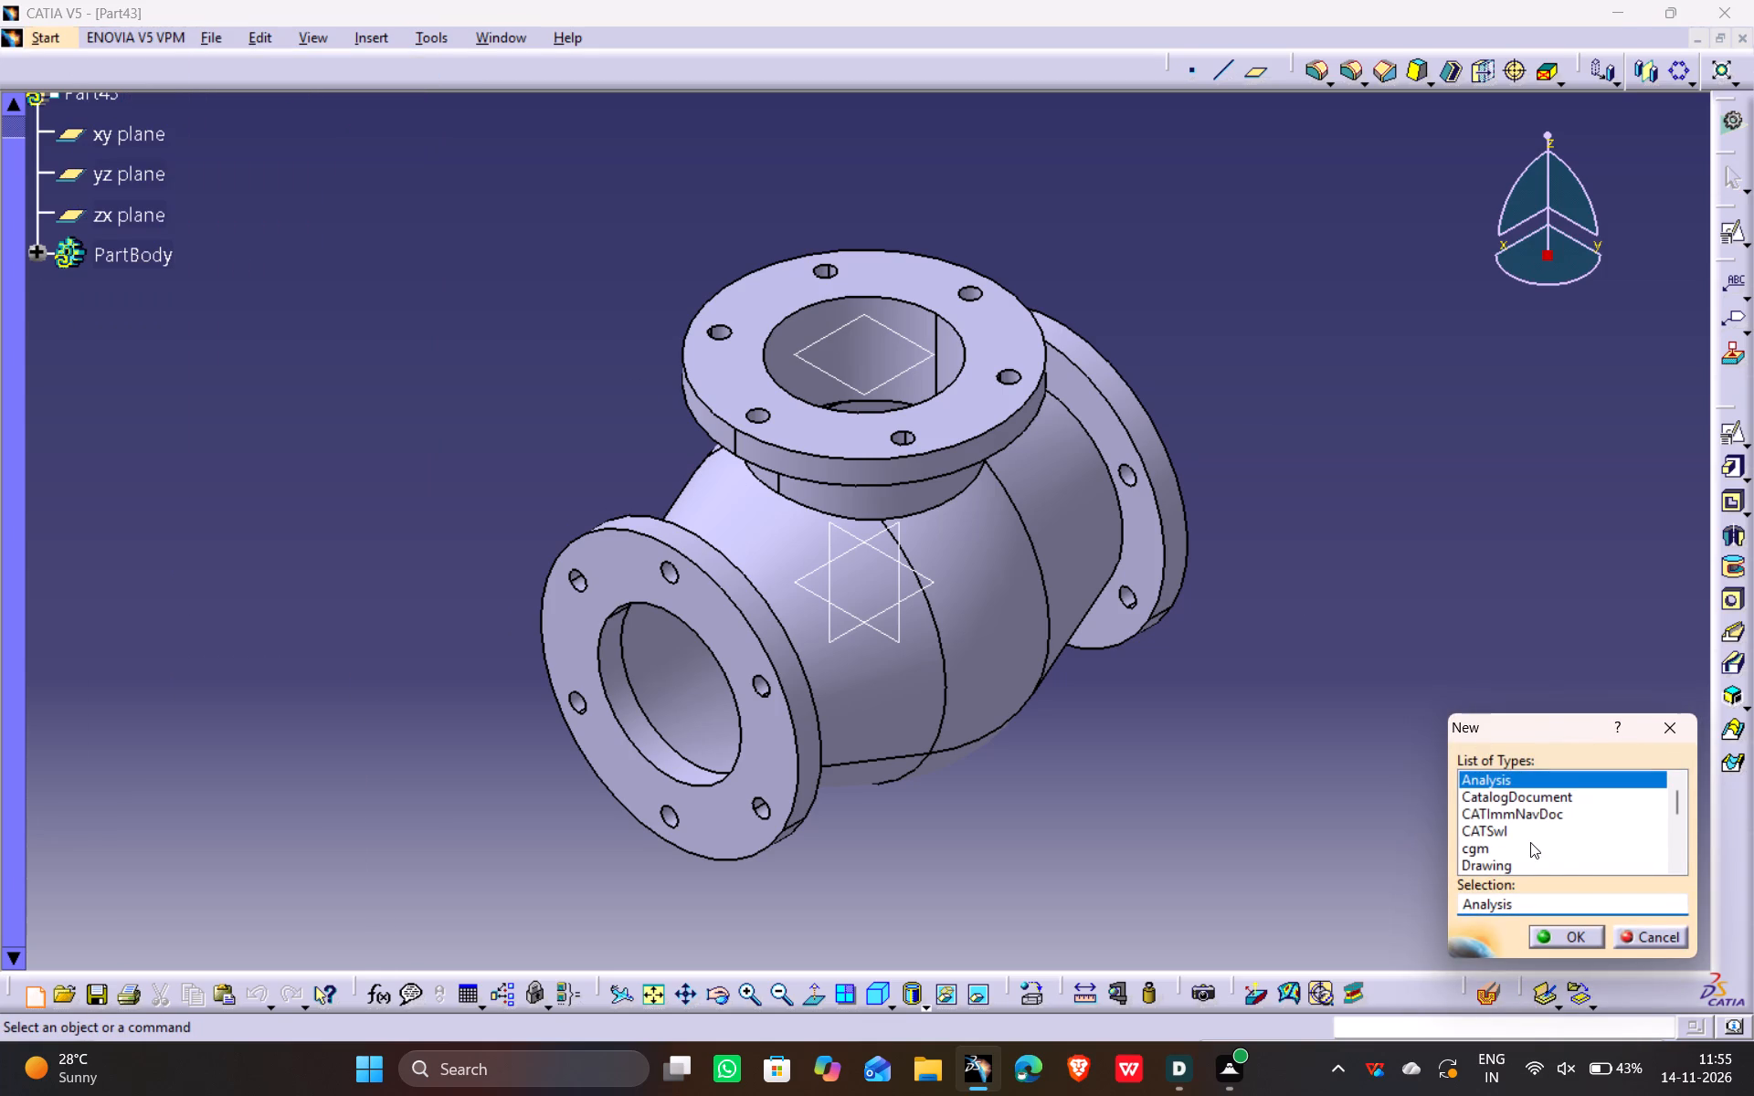
scroll(1530, 842, "down", 3)
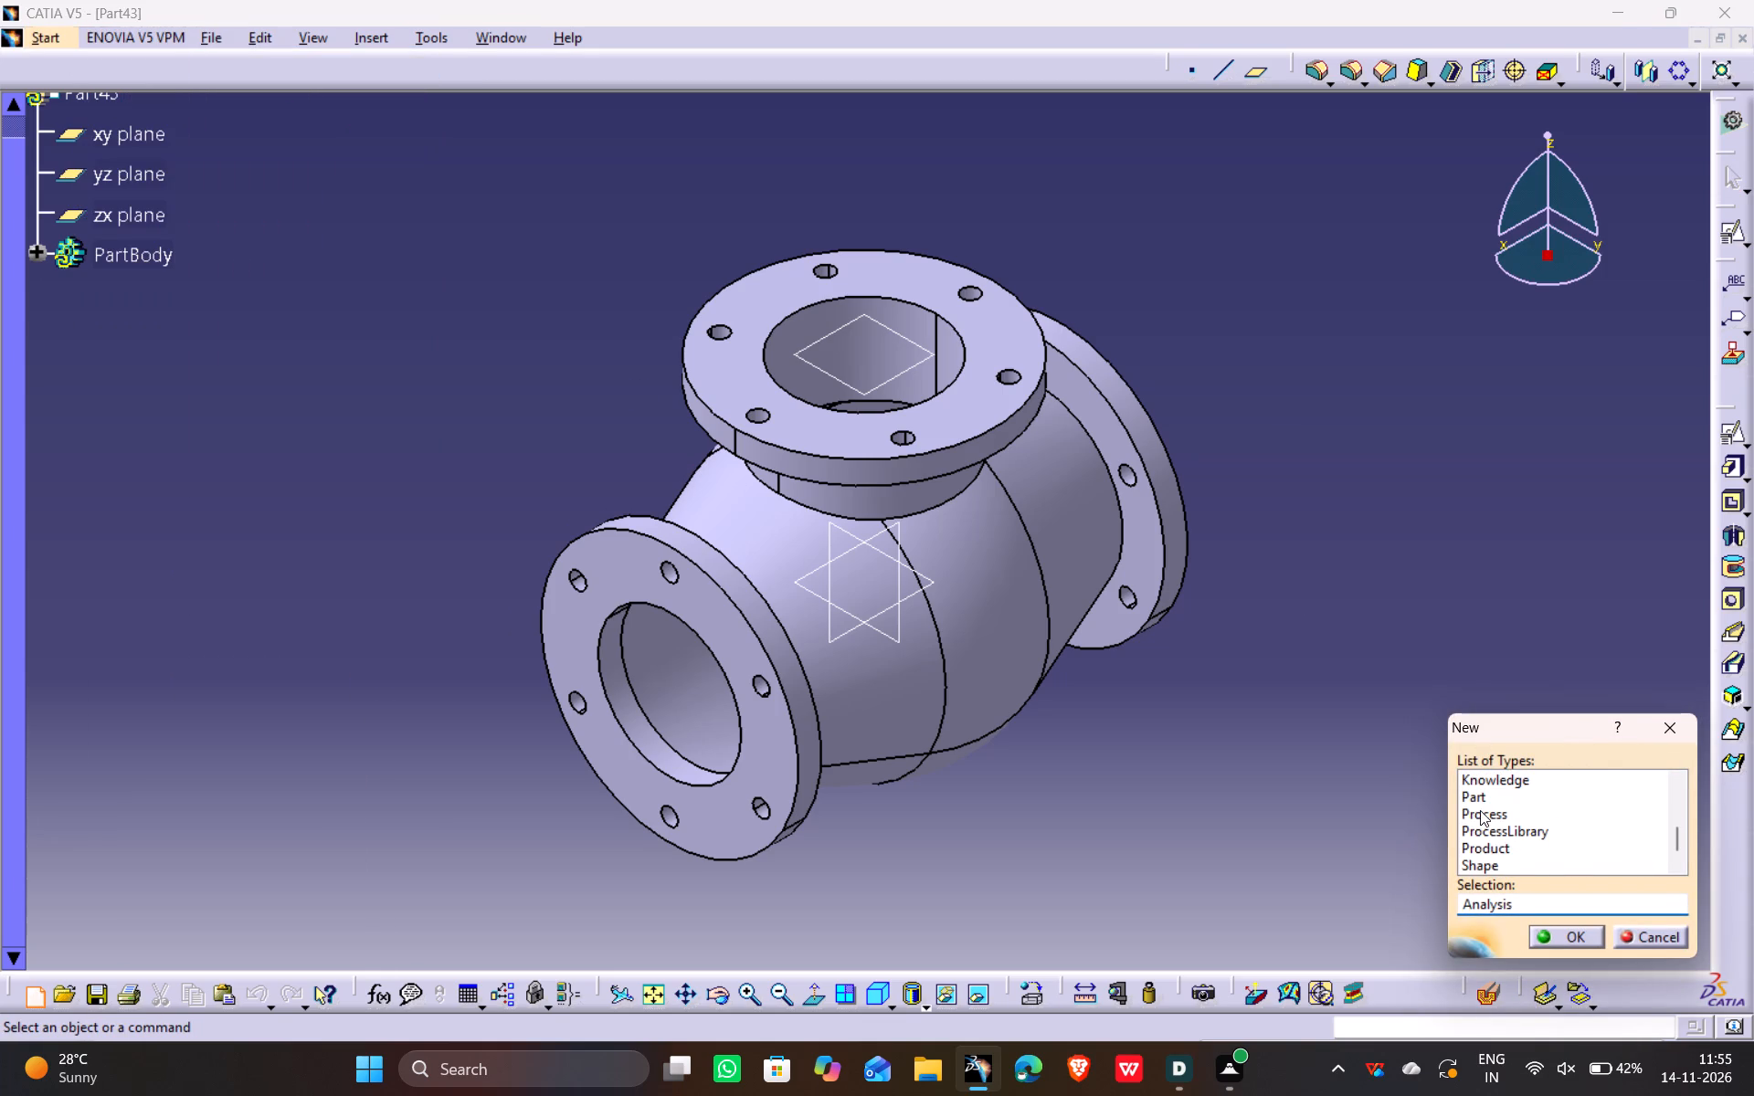
left_click(1480, 800)
left_click(1564, 938)
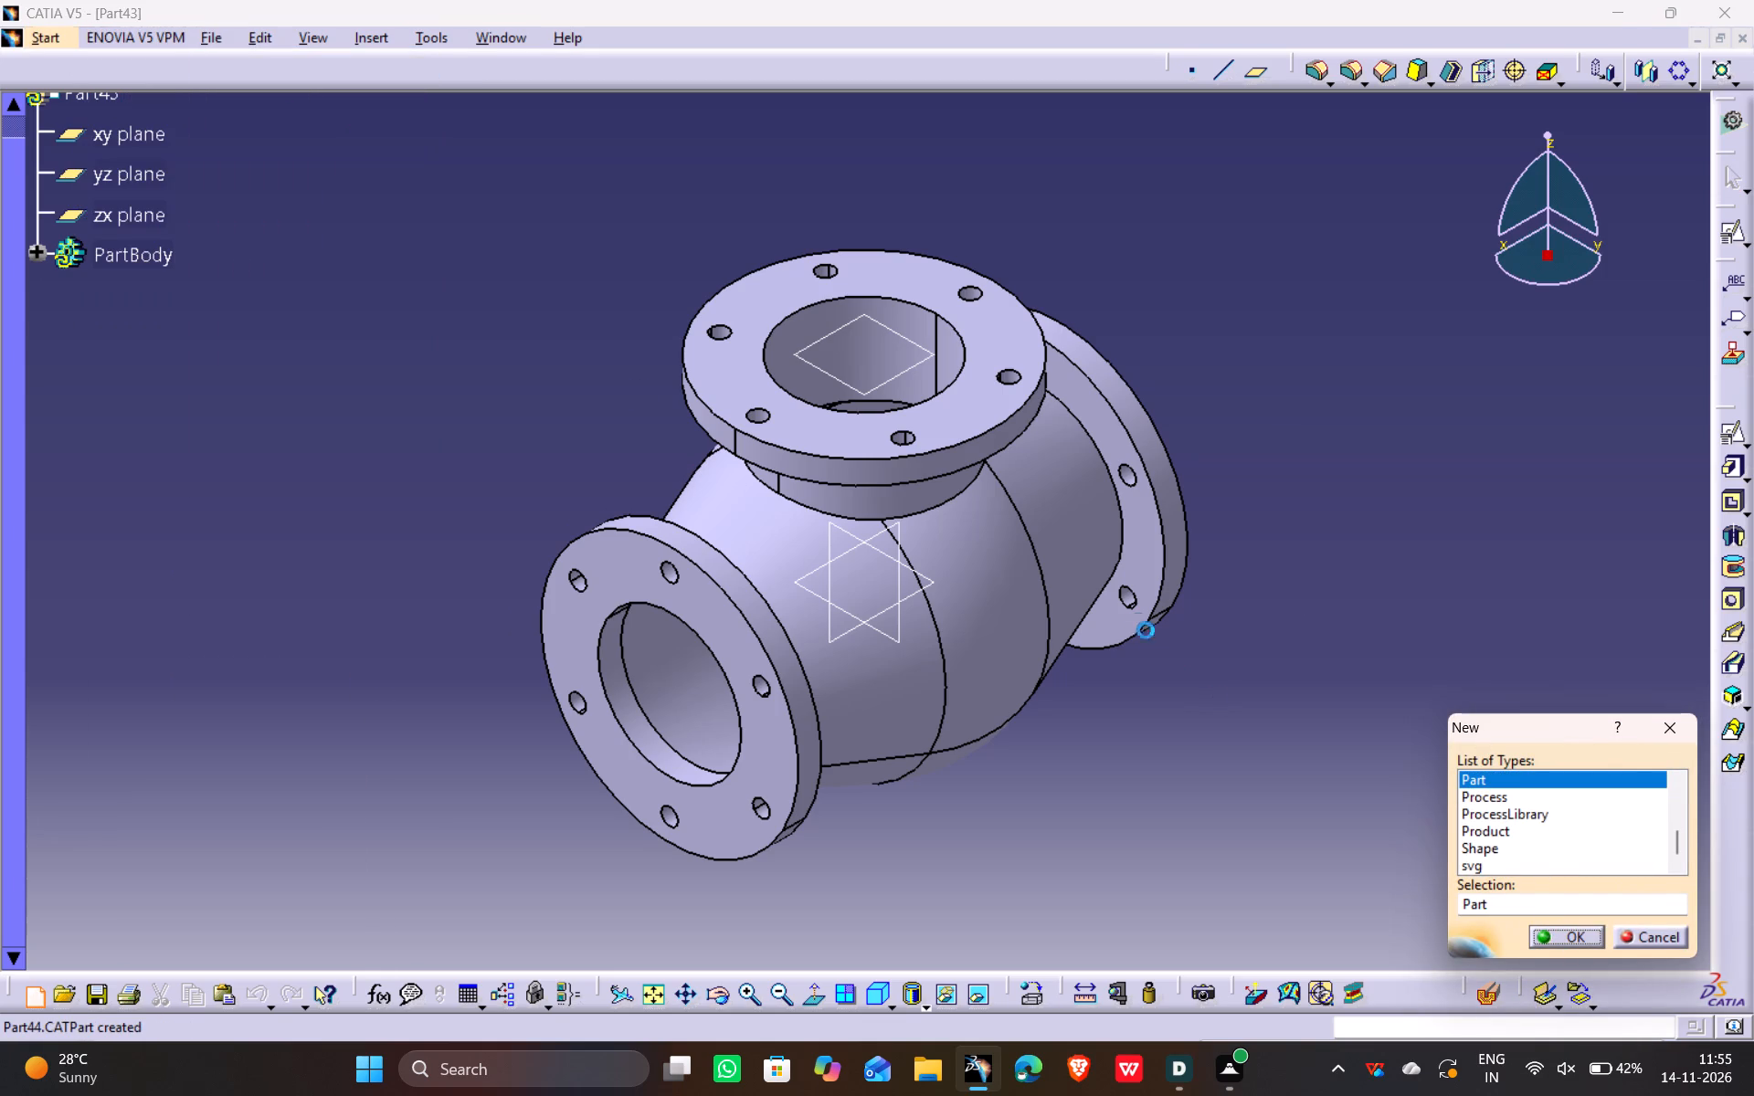
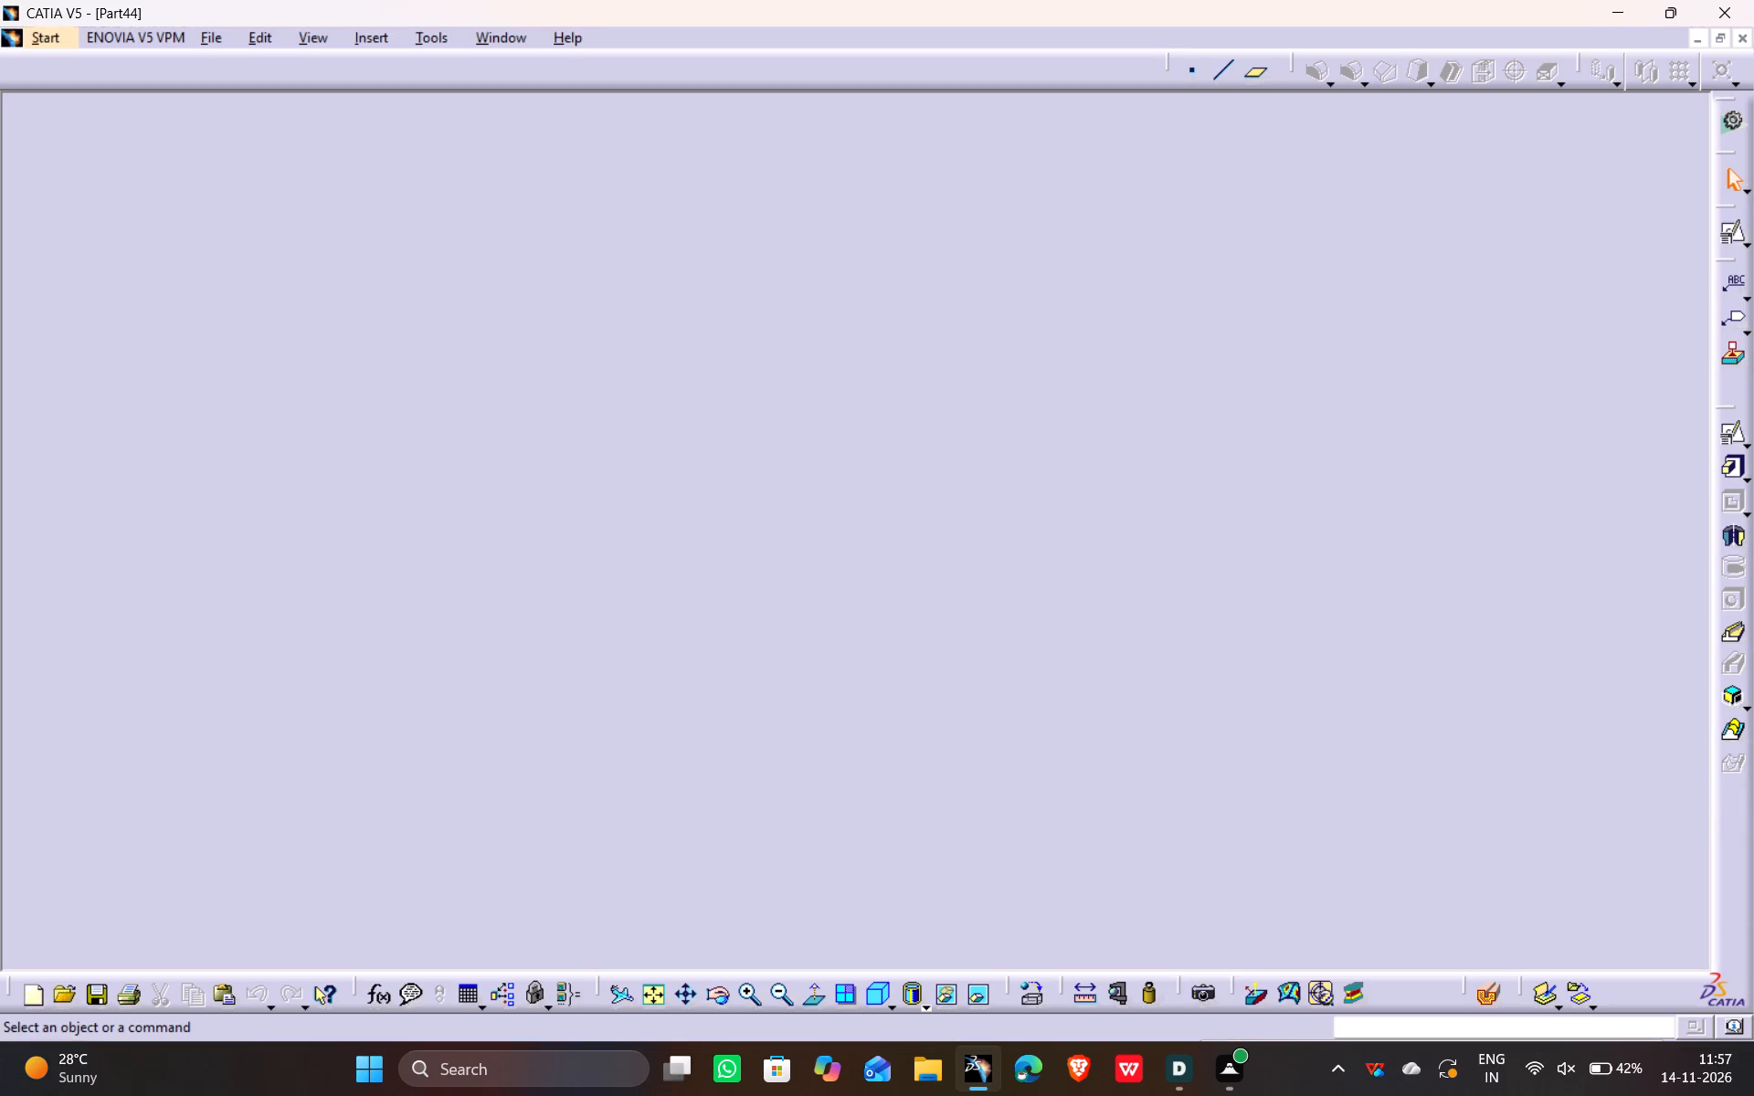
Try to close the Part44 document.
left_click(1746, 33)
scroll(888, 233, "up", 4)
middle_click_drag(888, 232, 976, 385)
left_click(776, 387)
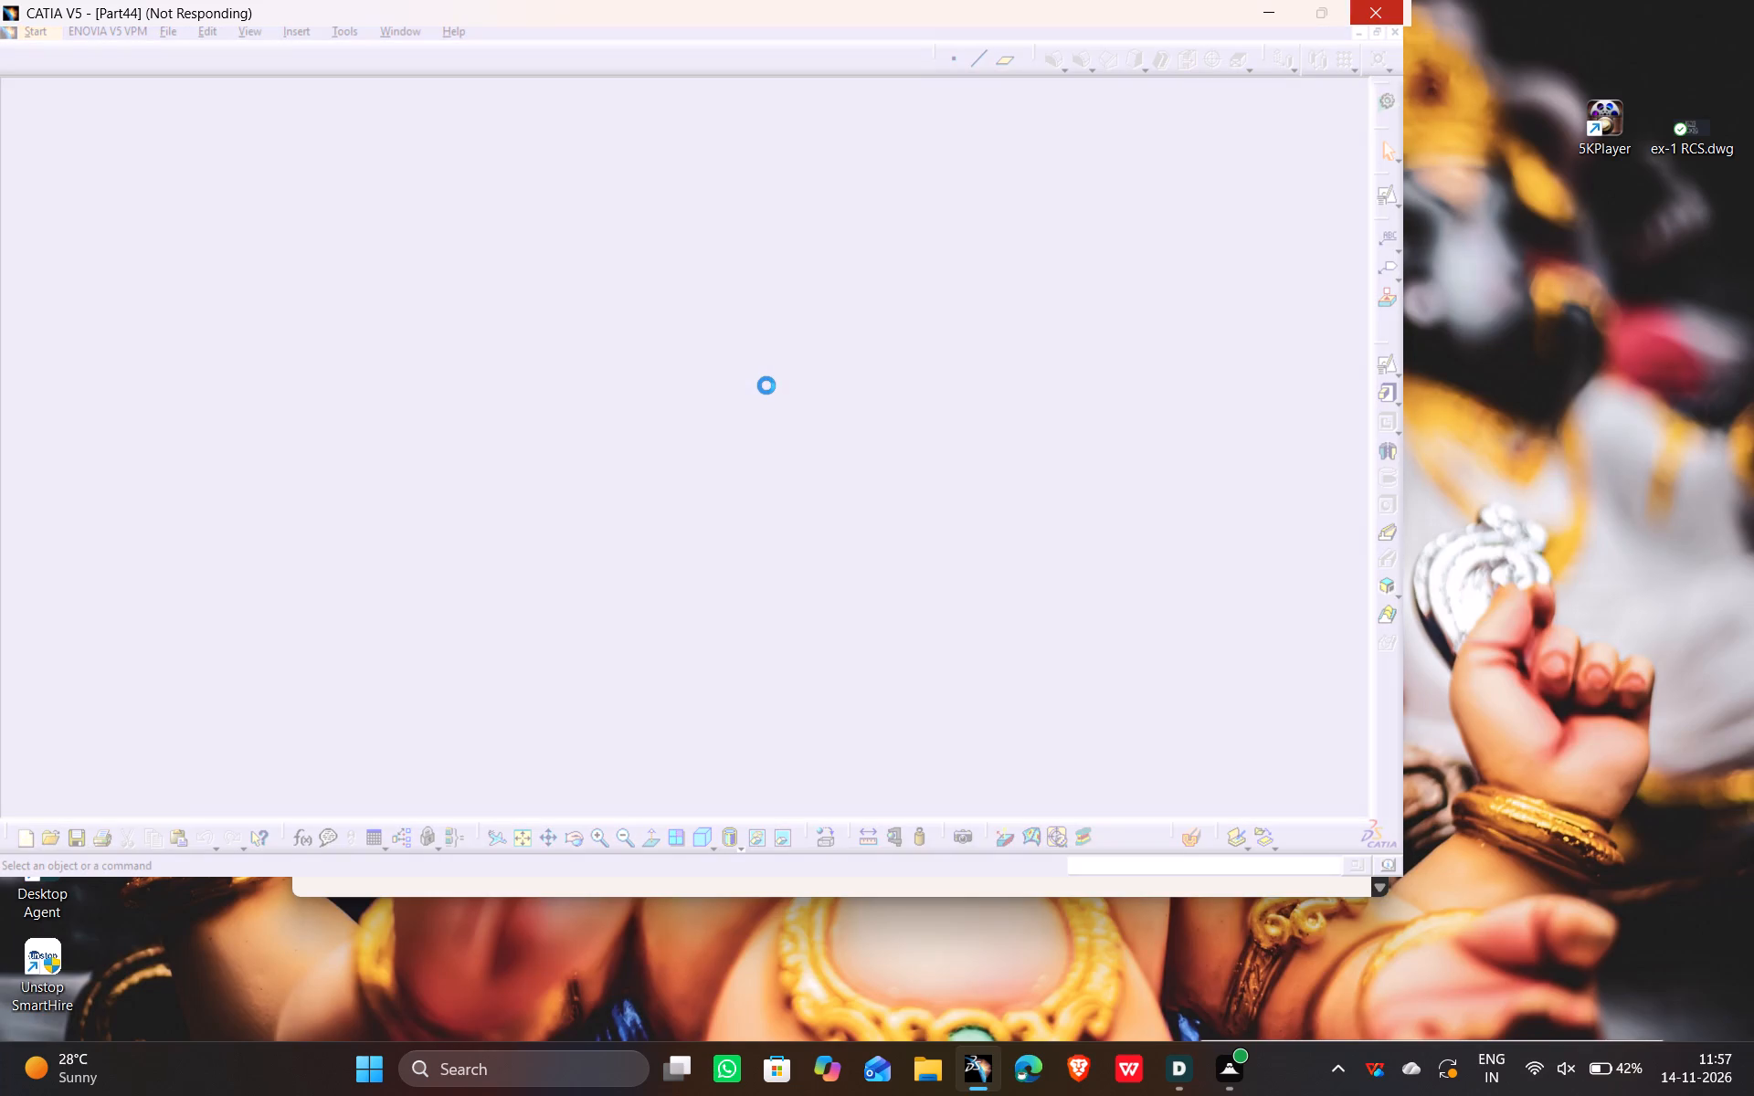
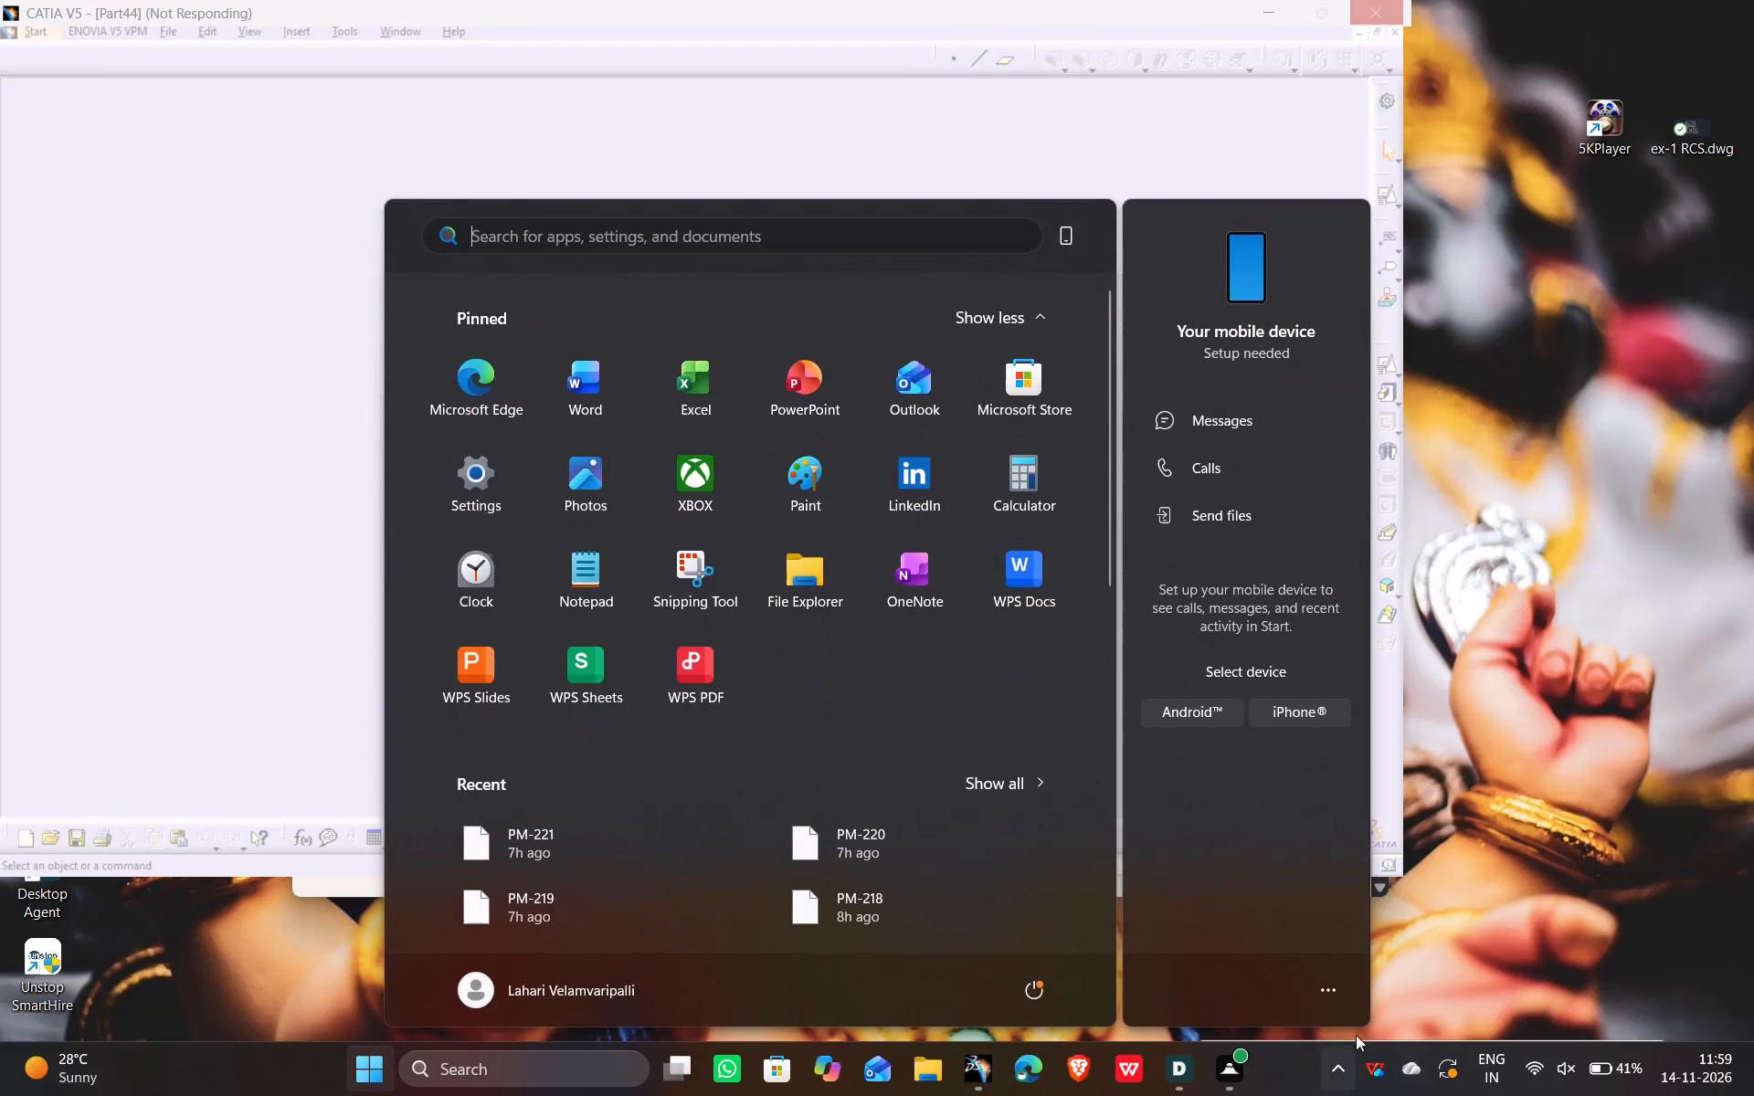
Put the computer to sleep from the Windows power options.
left_click(1027, 992)
left_click(956, 797)
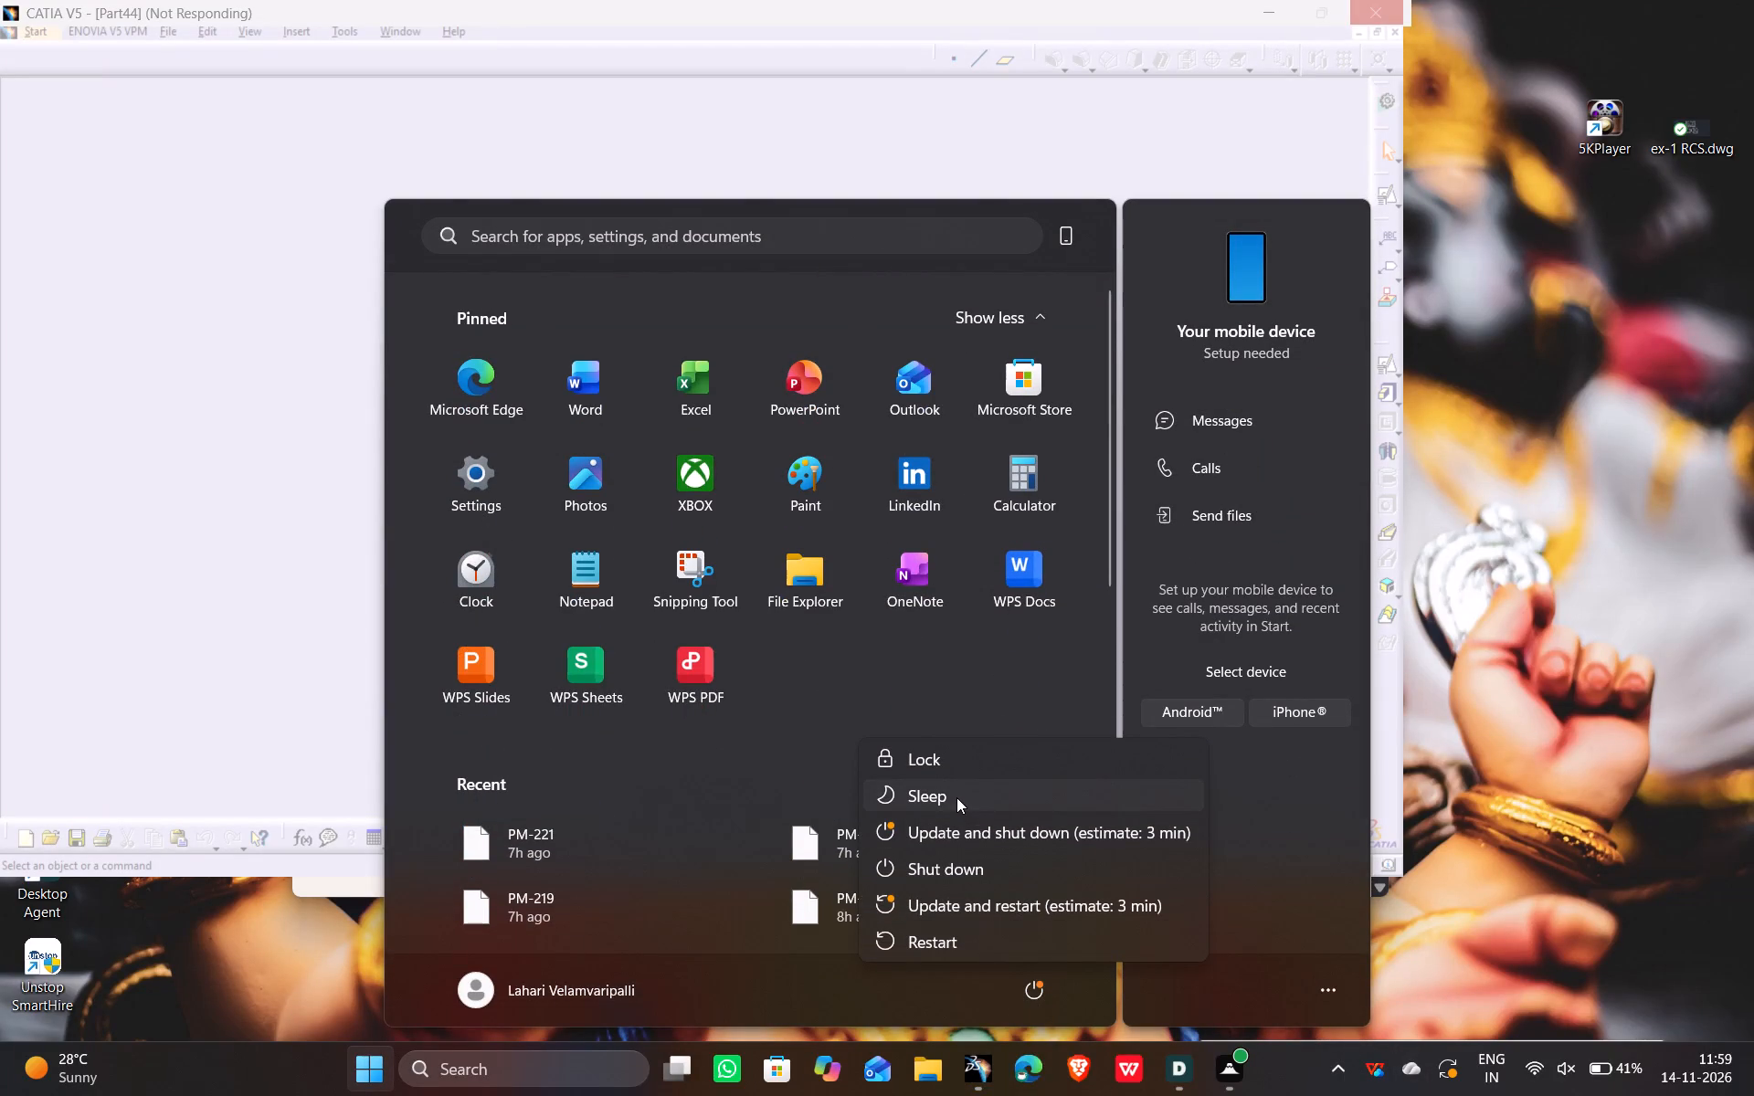
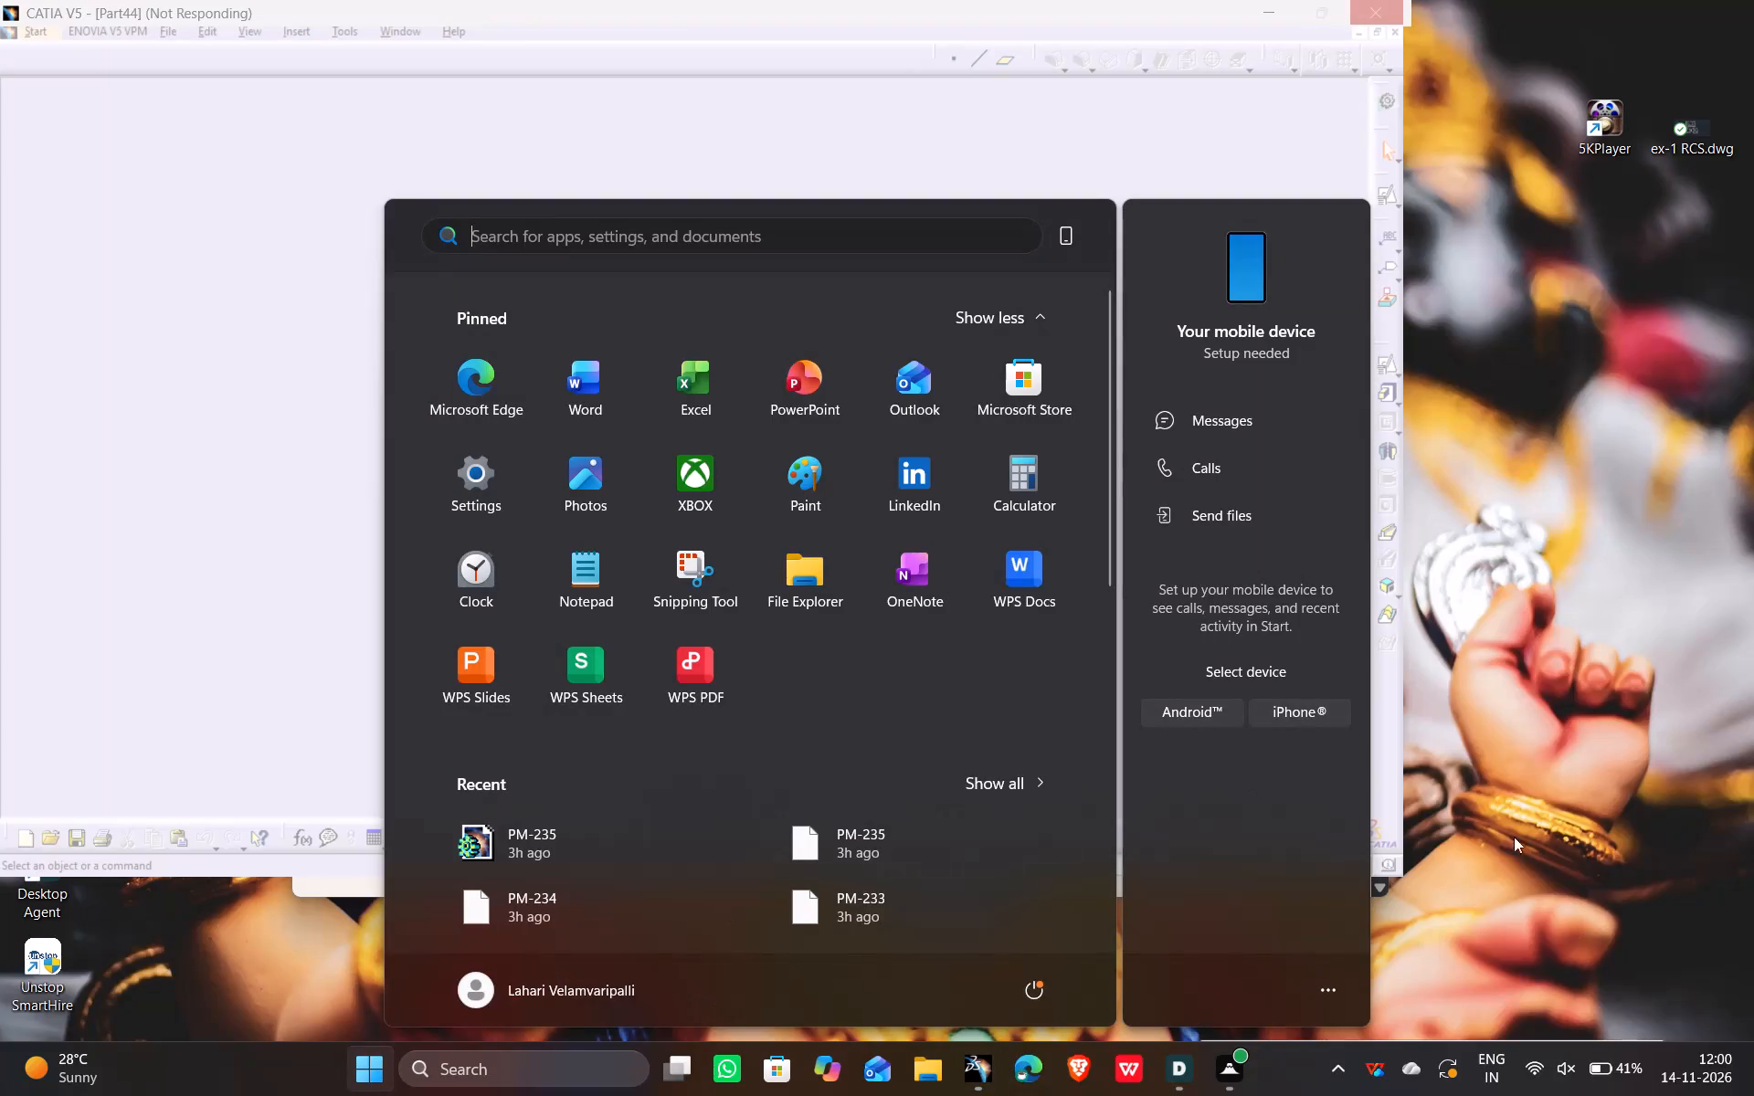
Put the computer to sleep using the Windows power options.
left_click(1028, 981)
left_click(941, 795)
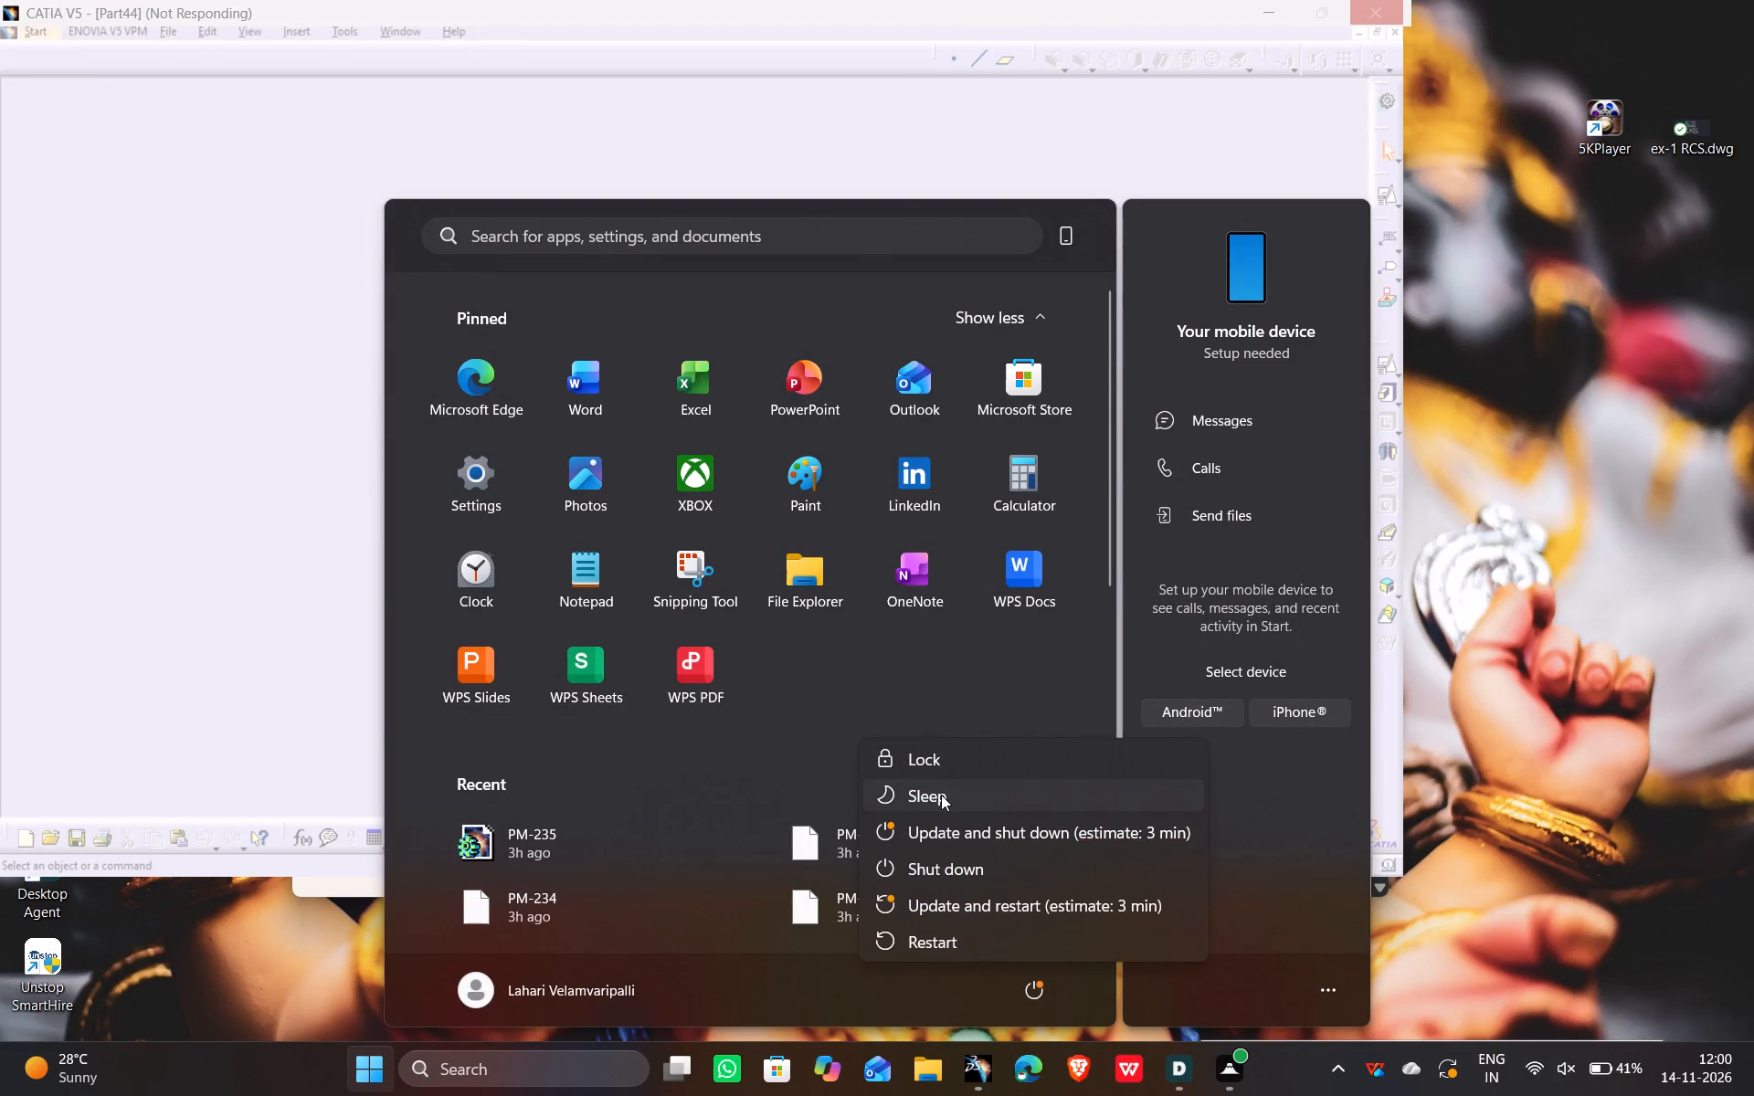
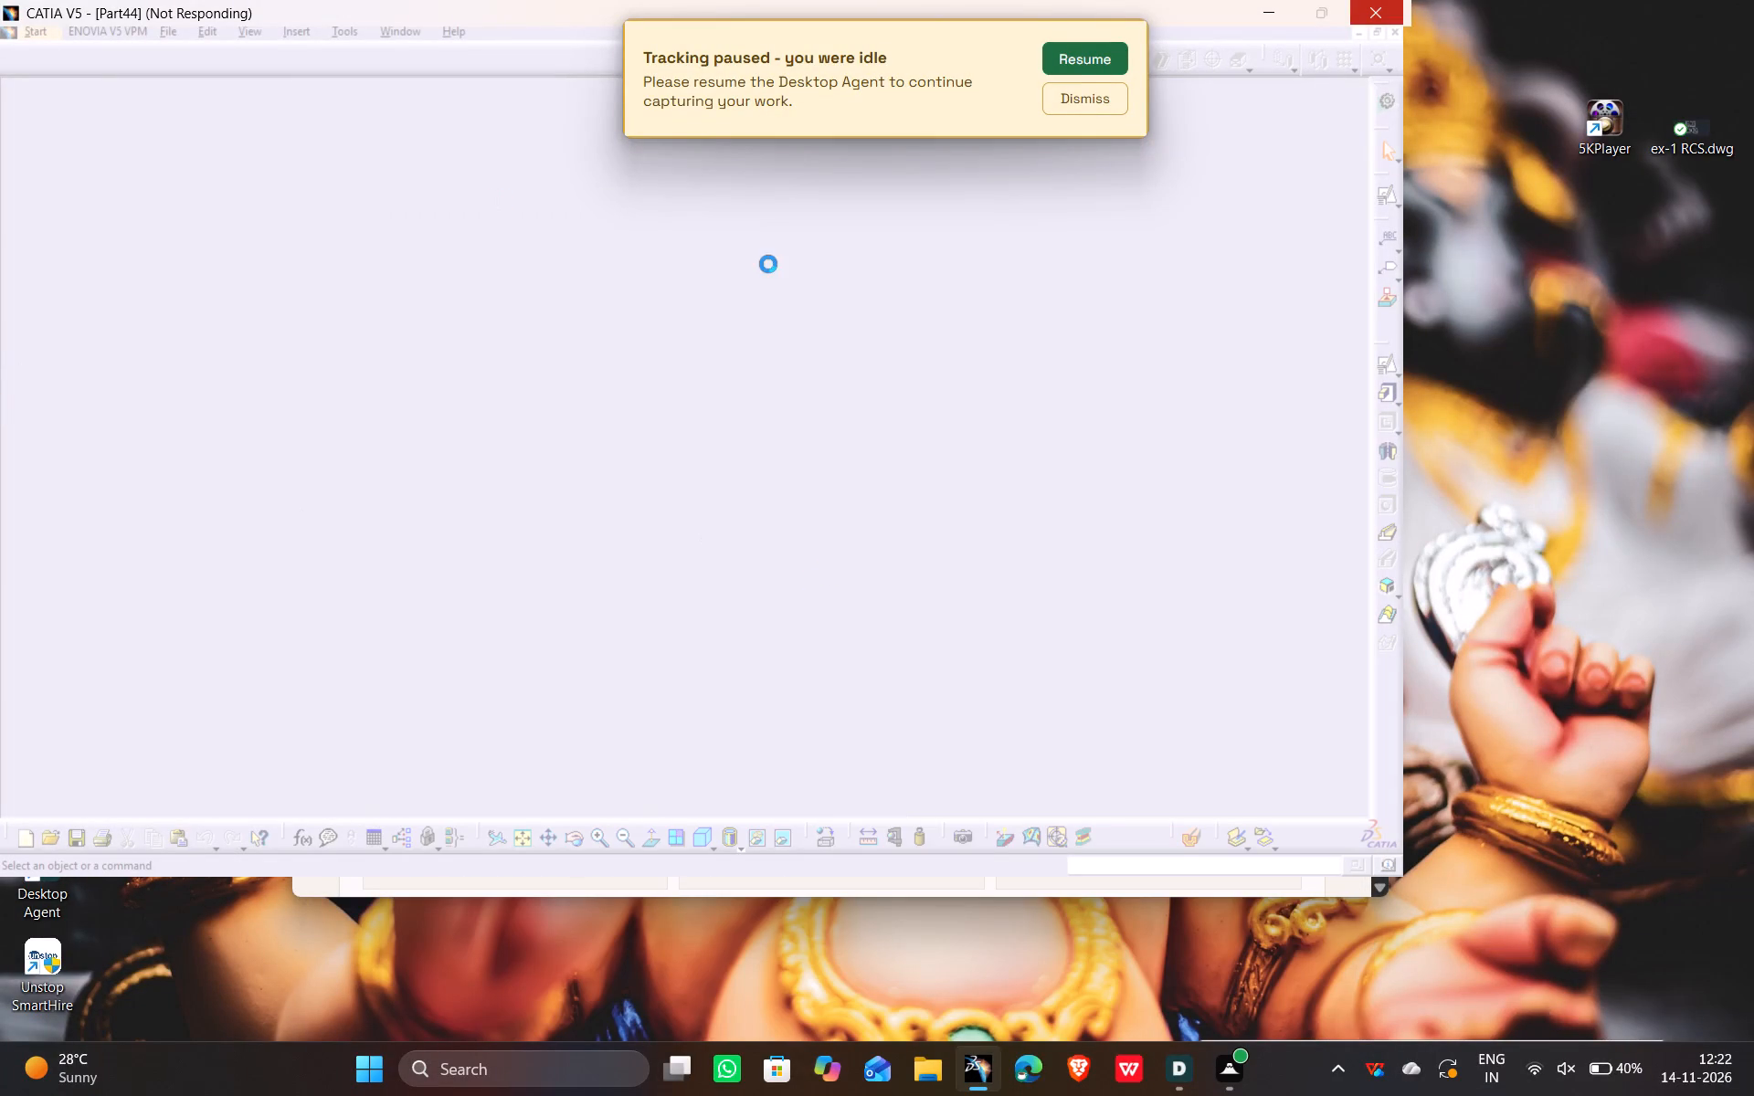
Resume the Desktop Agent's paused activity tracking.
left_click(1088, 56)
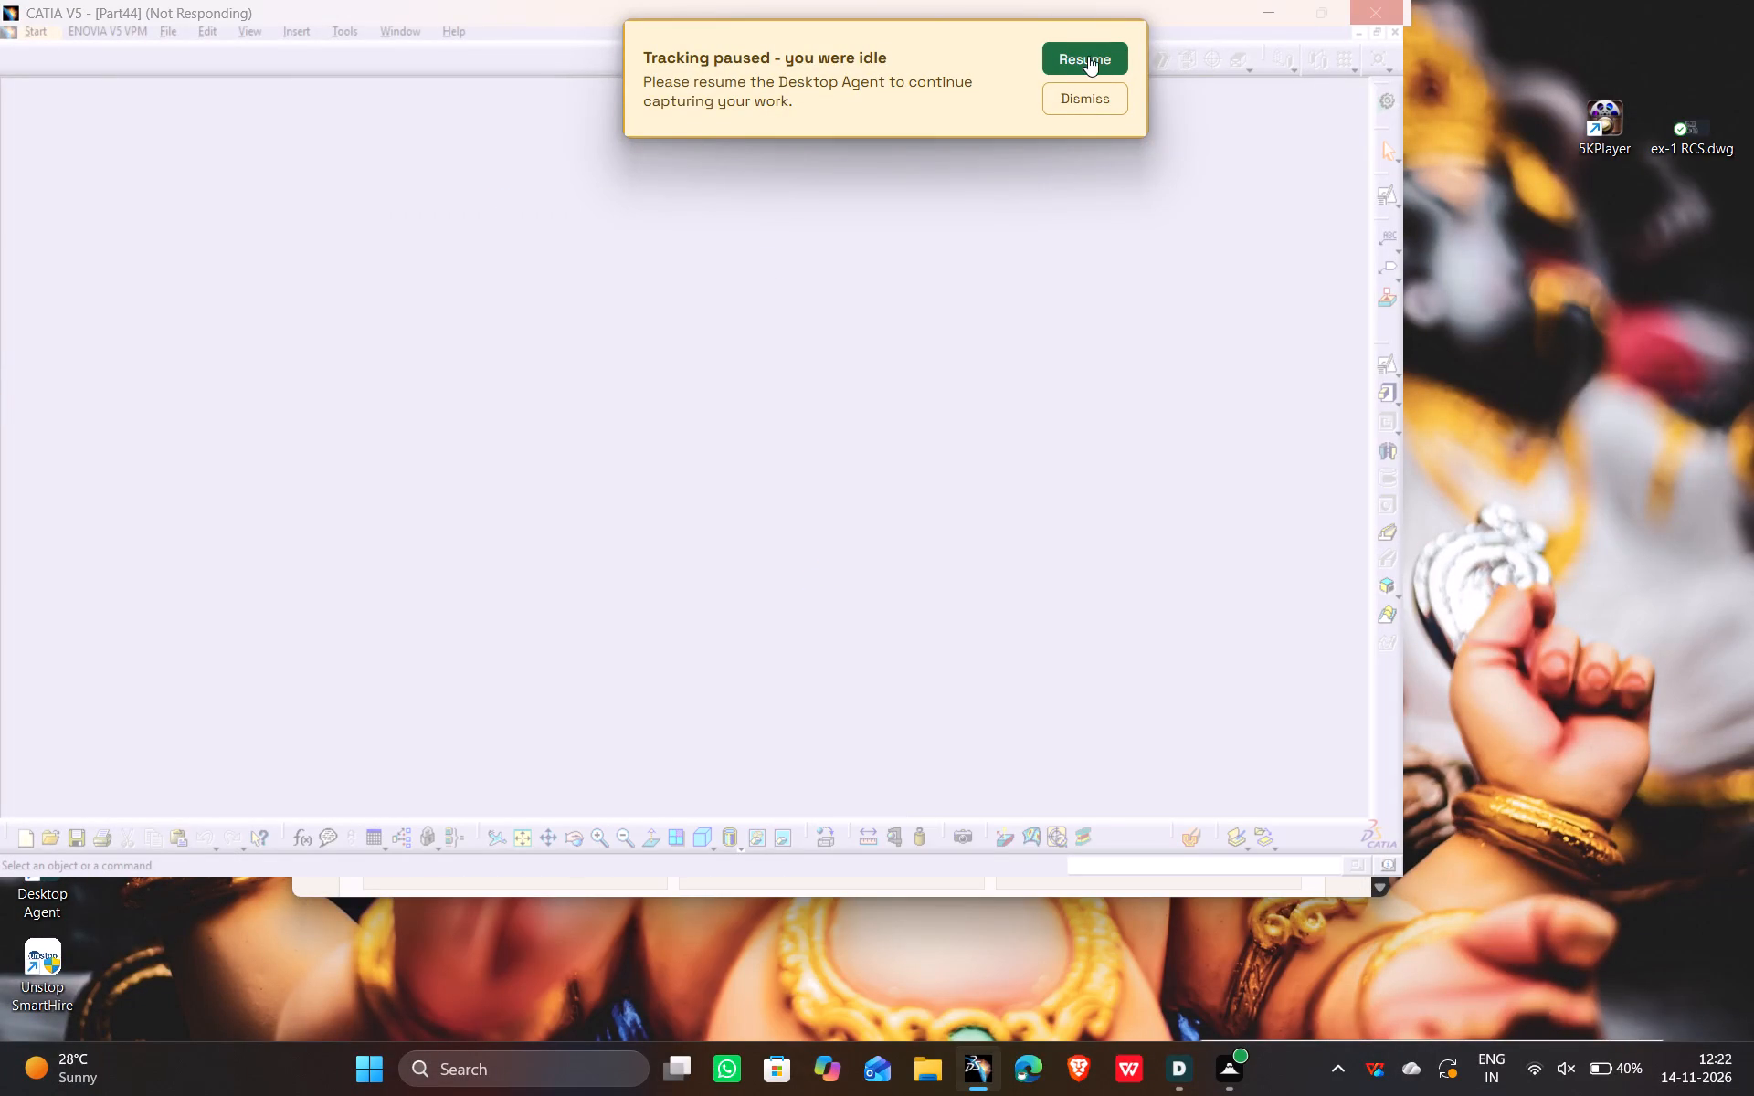
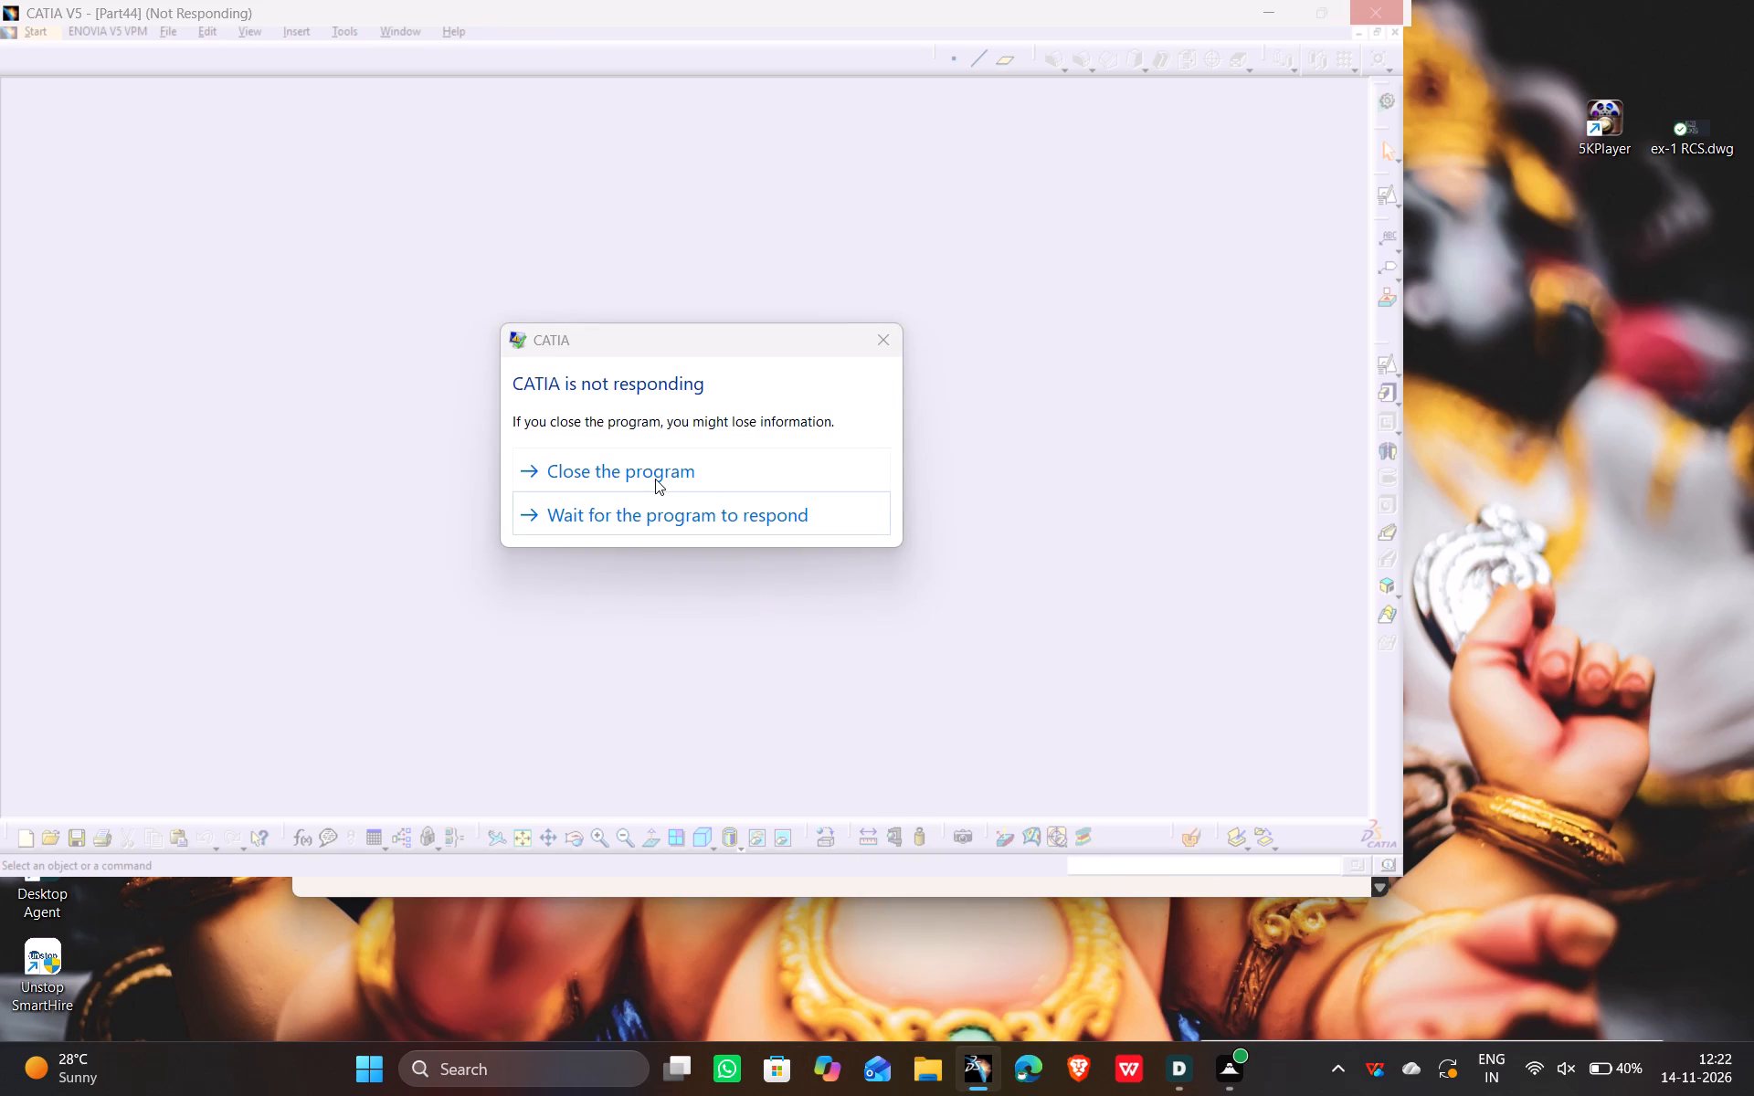
Close the unresponsive CATIA program instead of waiting for it to respond.
left_click(651, 478)
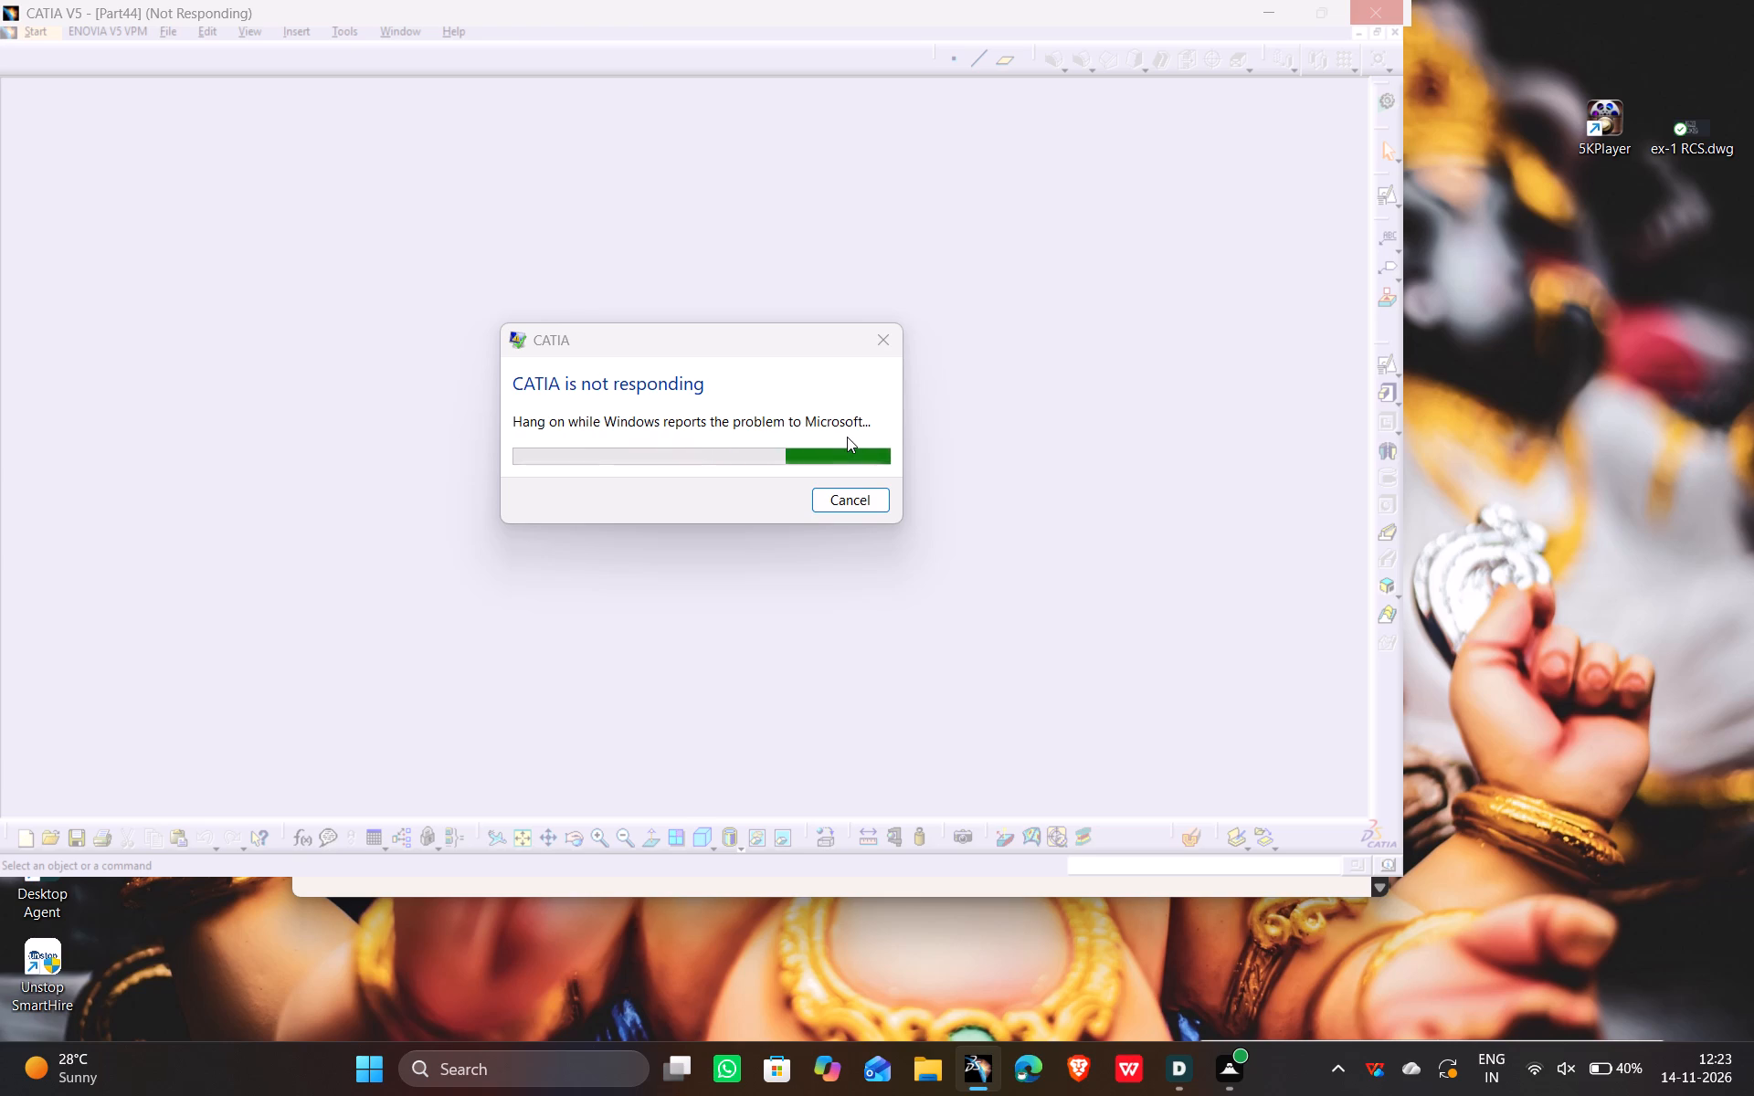
left_click(697, 426)
triple_click(761, 417)
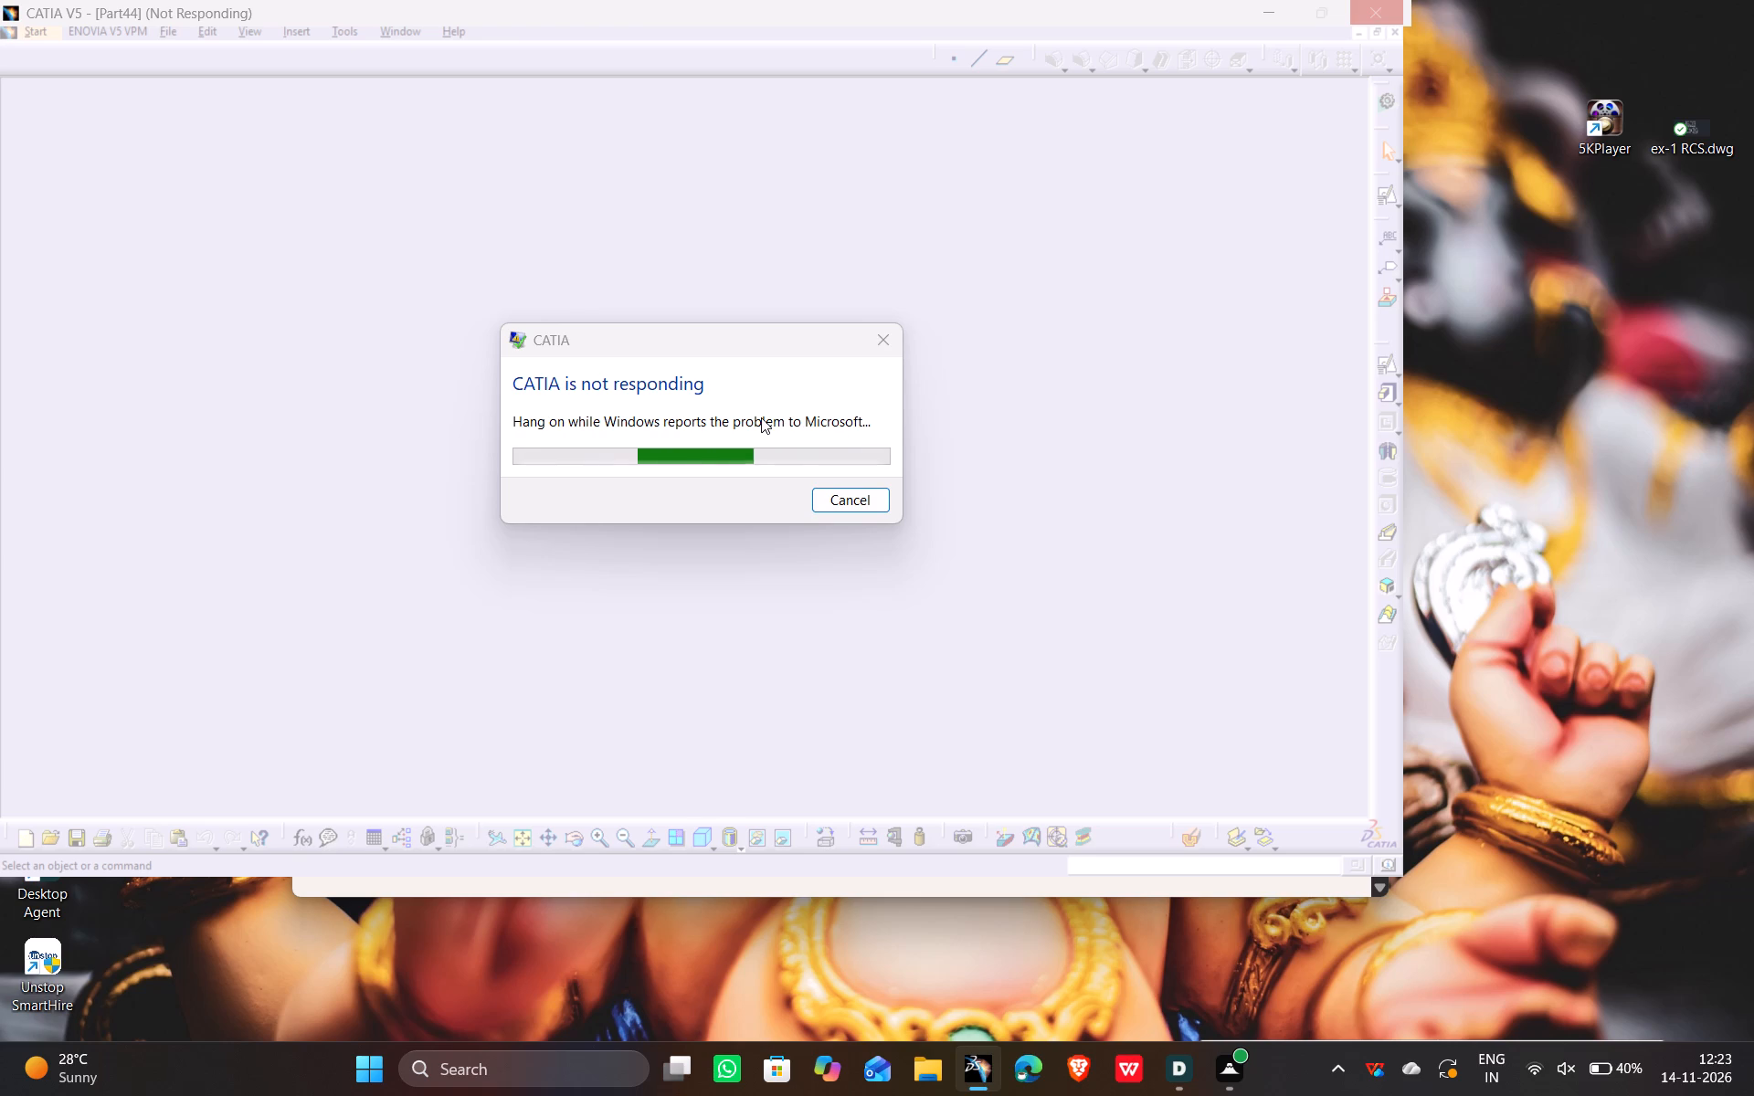
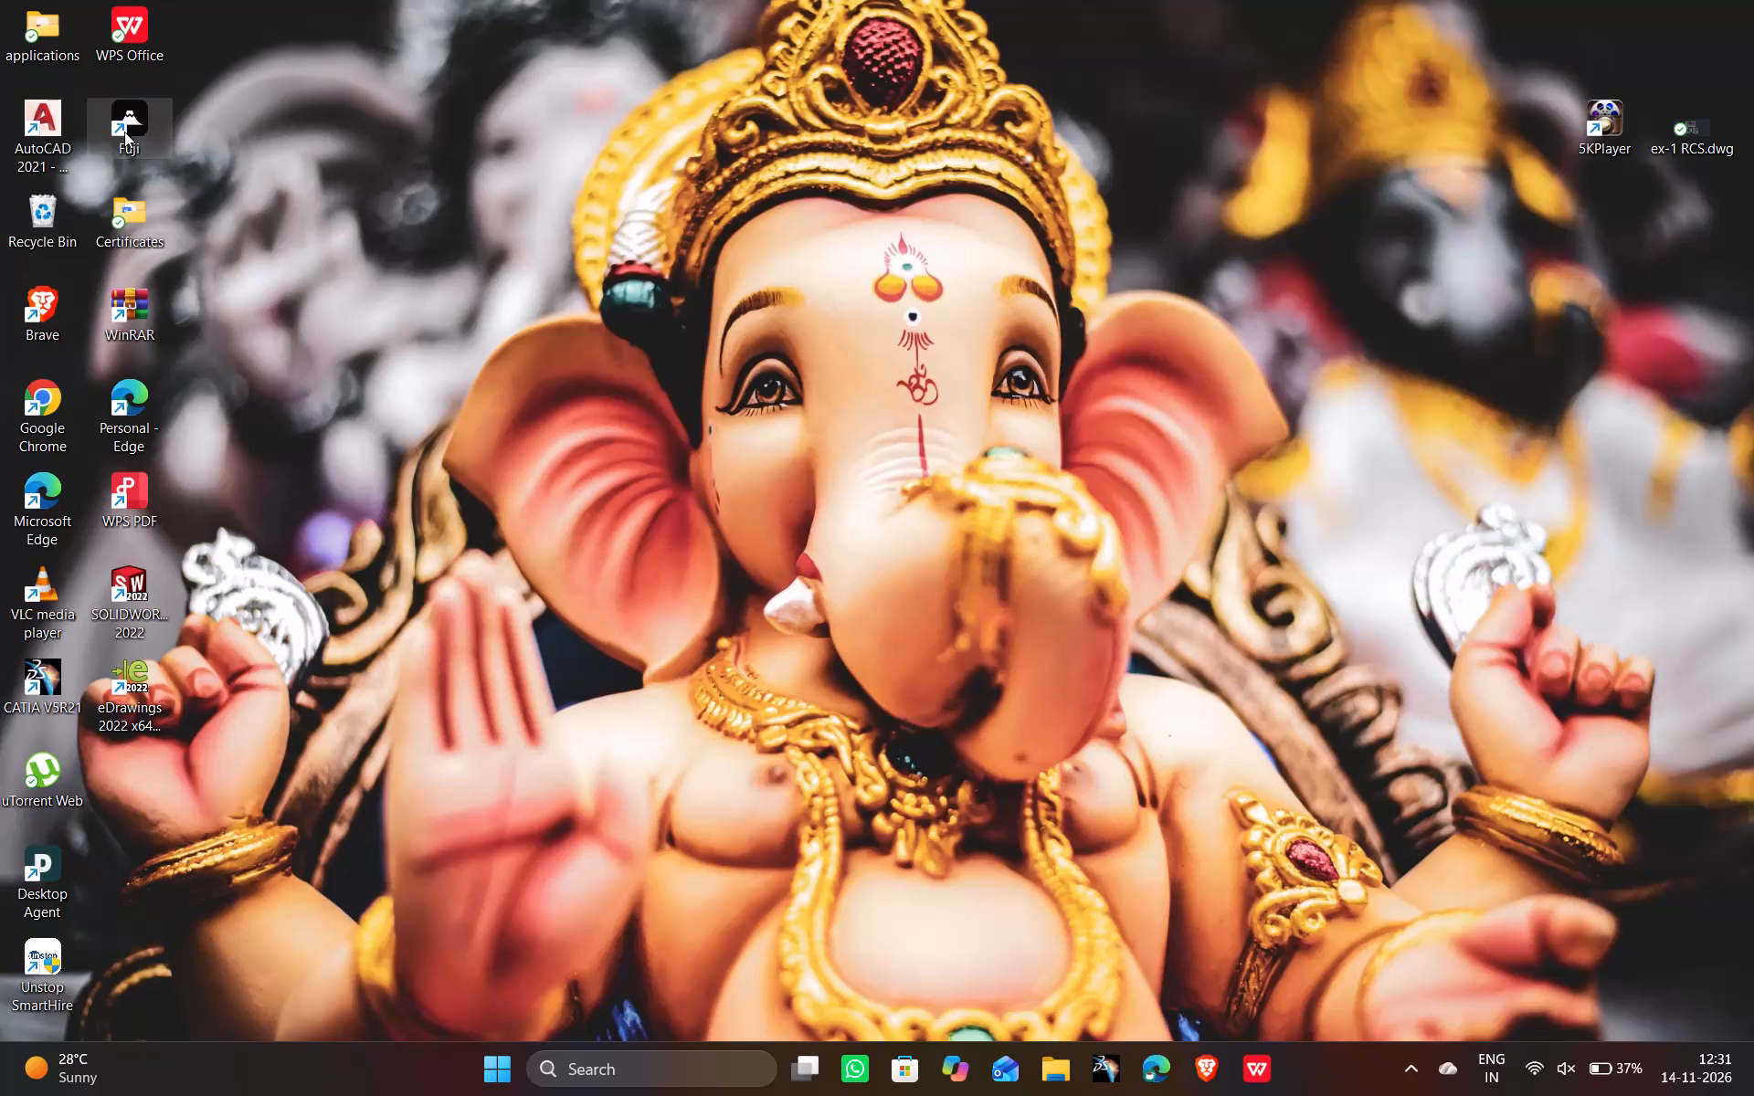
Launch the Fuji application from its desktop shortcut.
double_click(132, 116)
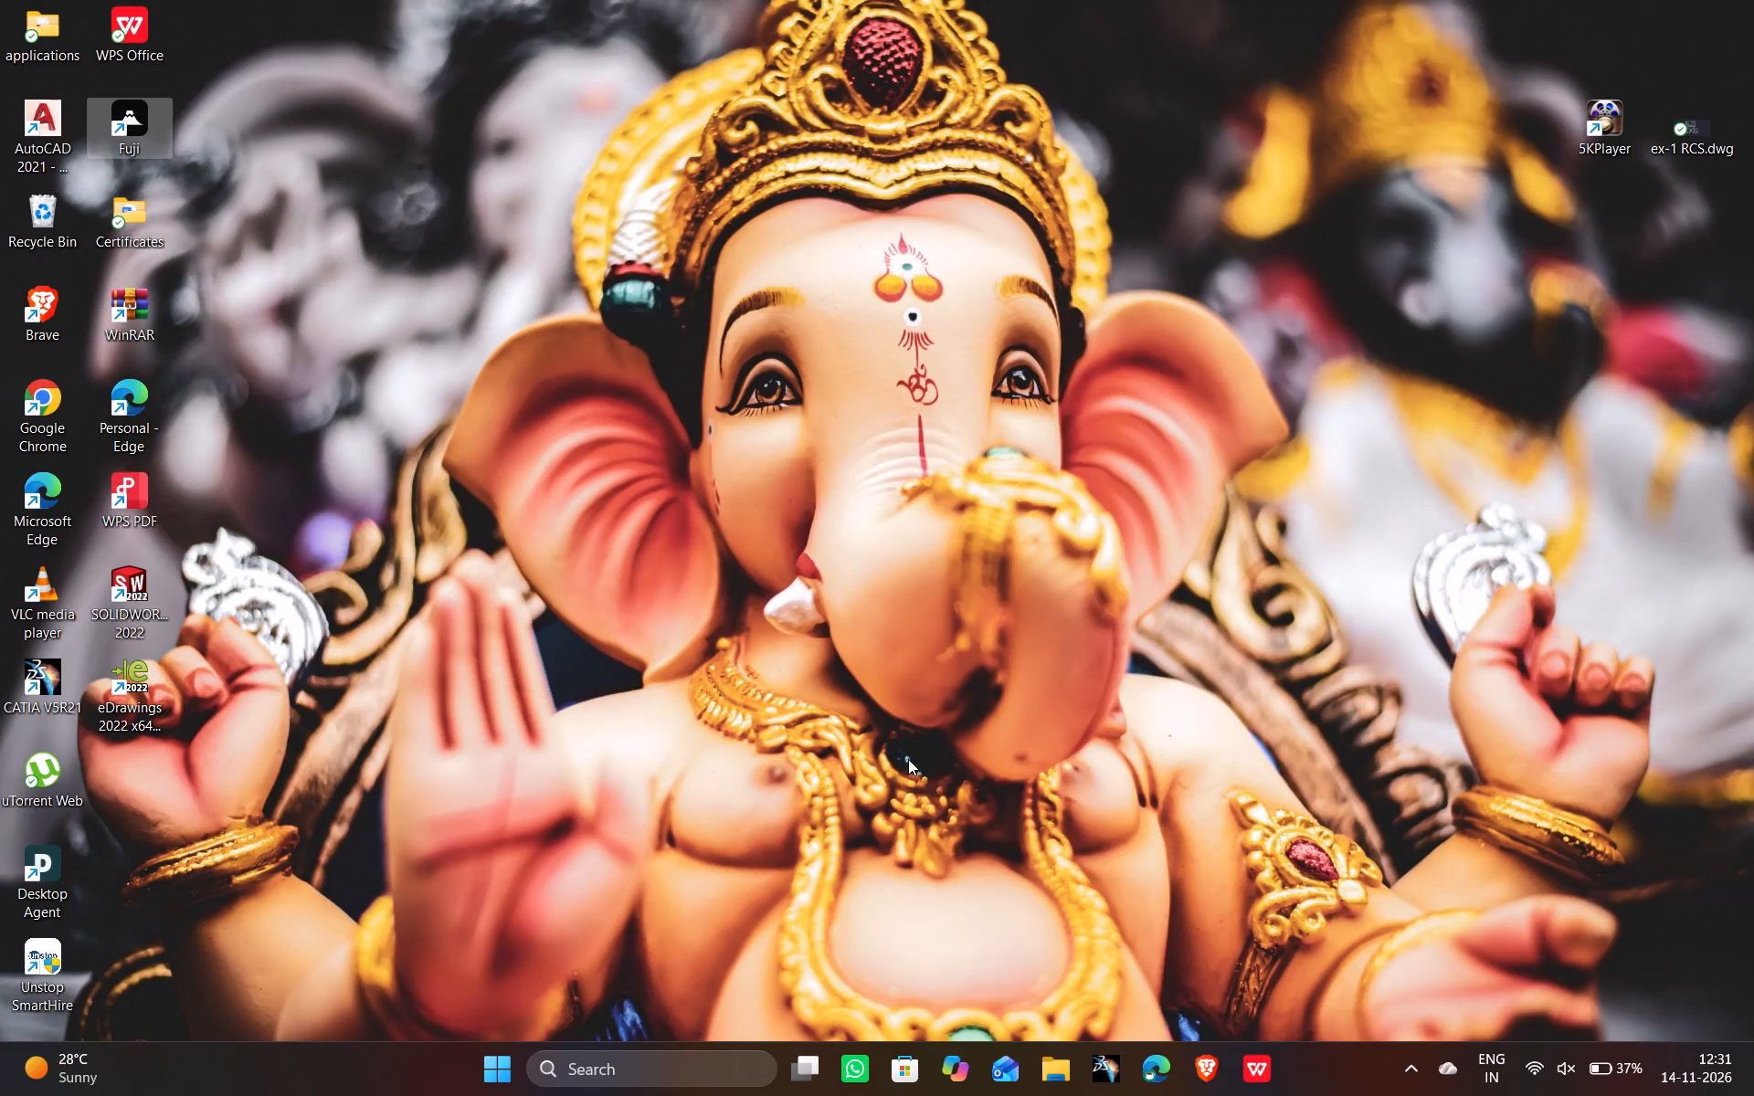
left_click(792, 565)
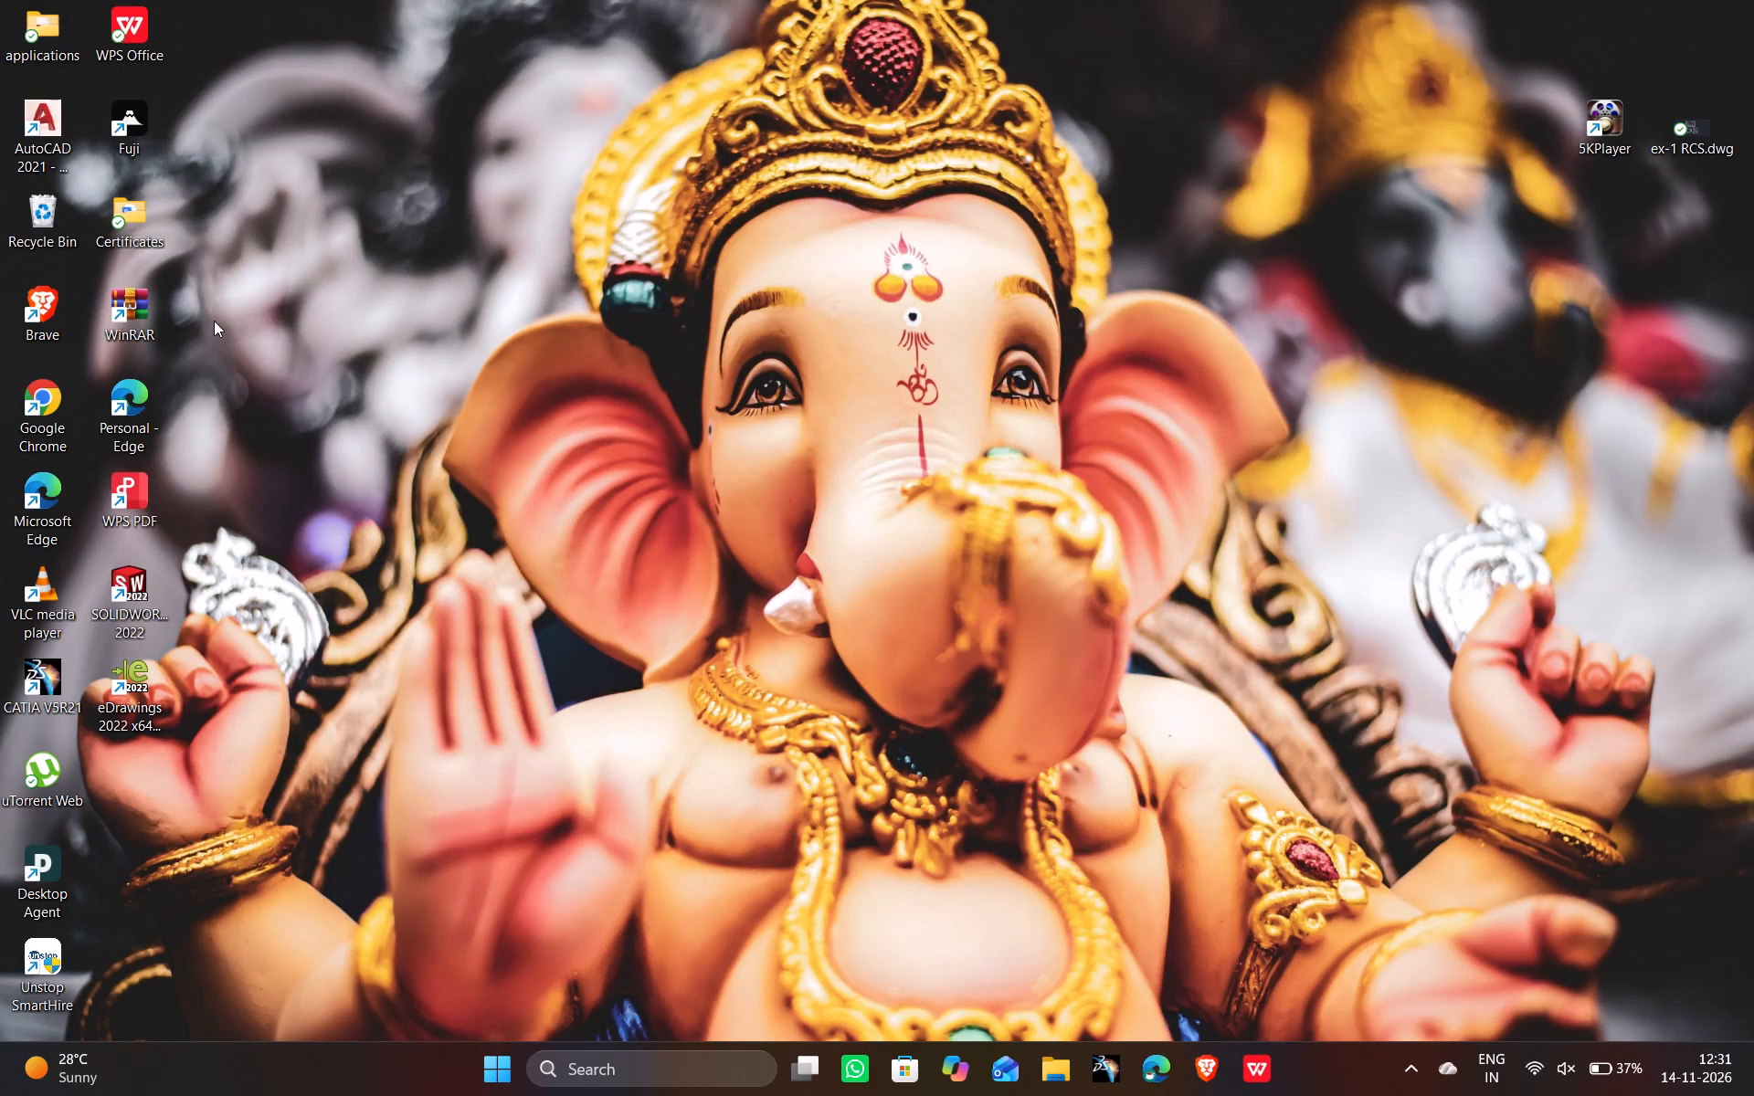
double_click(133, 126)
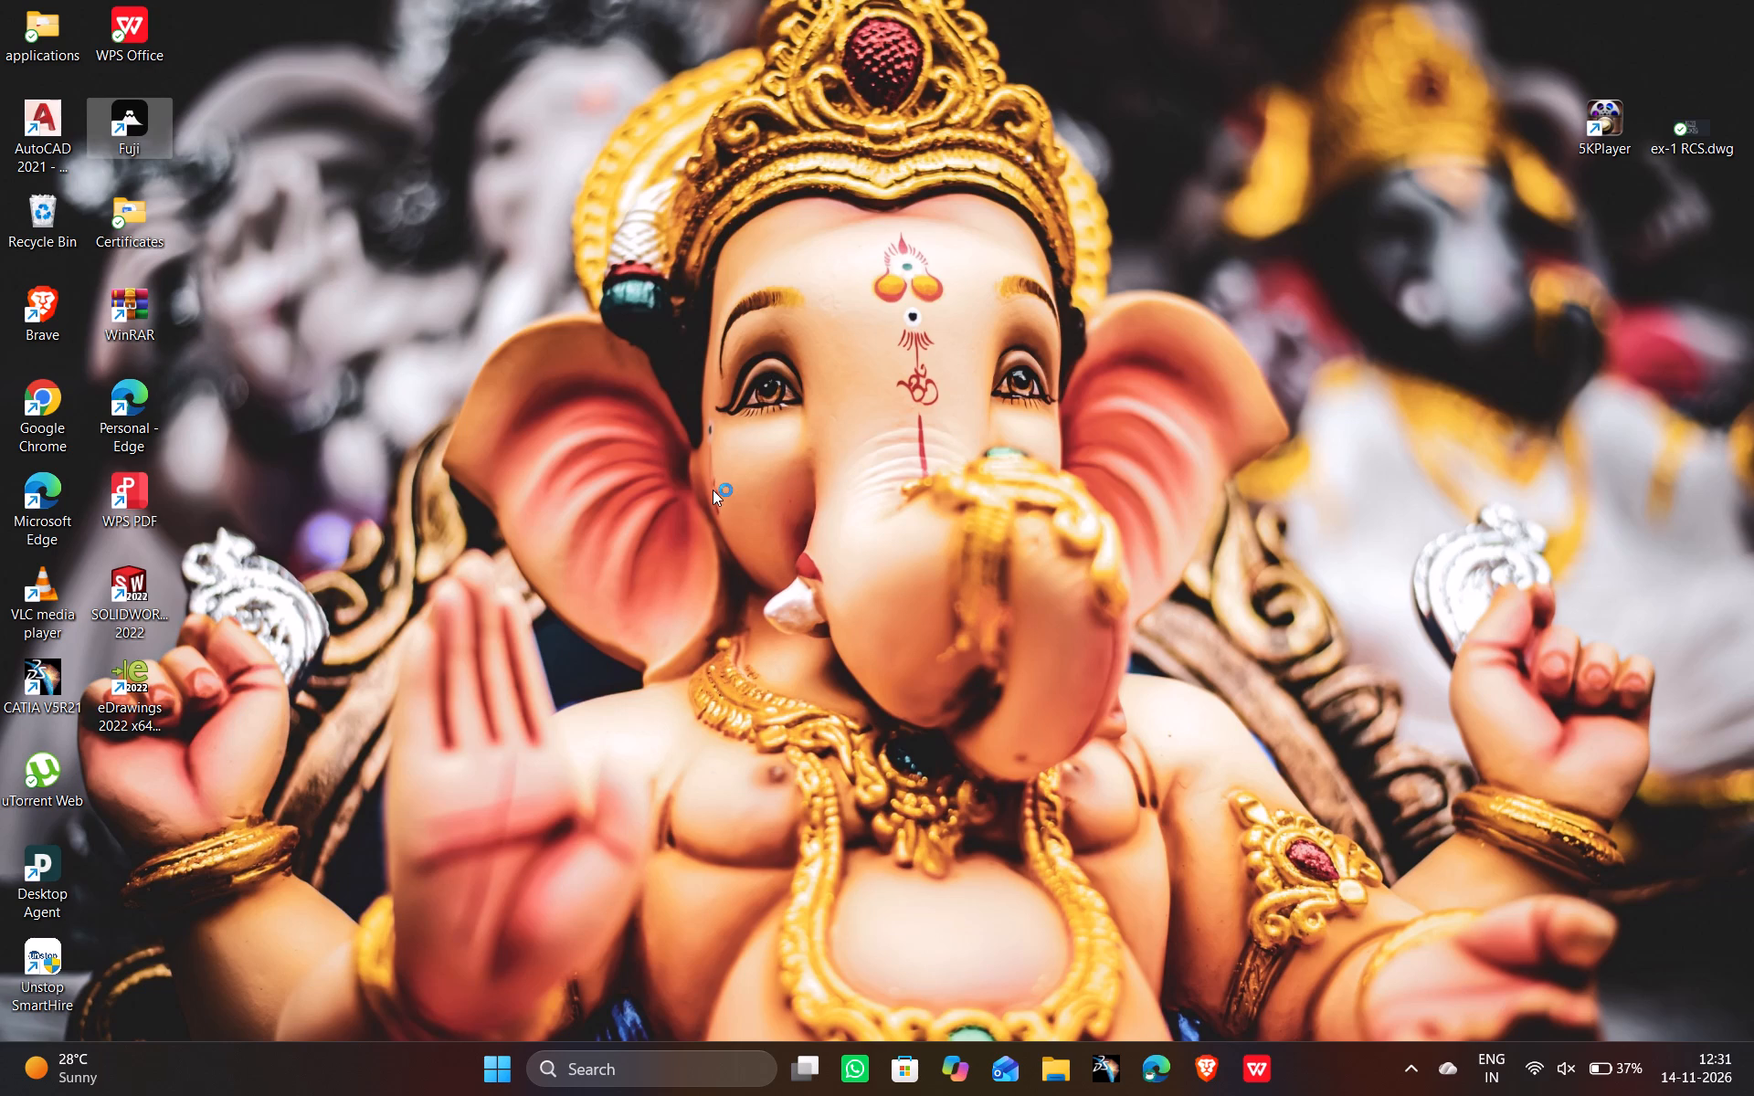
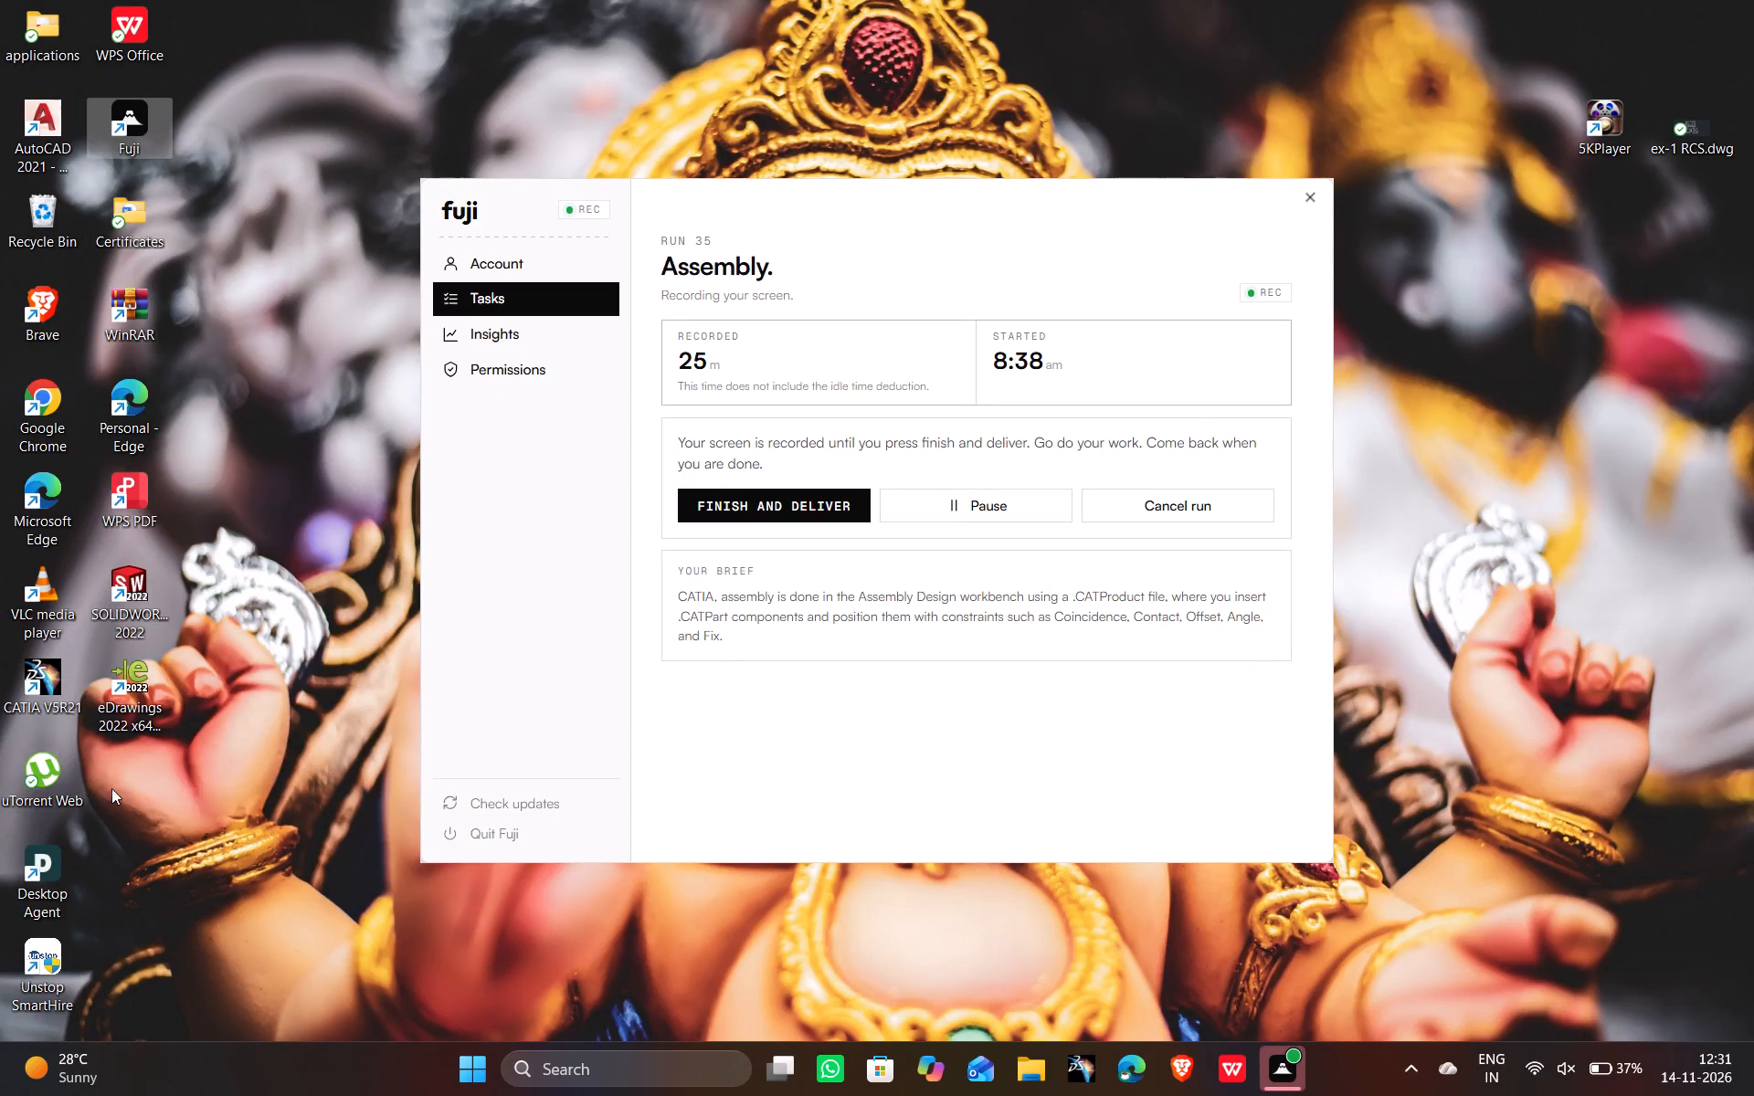
Close the Fuji window, leaving the recording run active.
left_click(249, 775)
left_click(1305, 202)
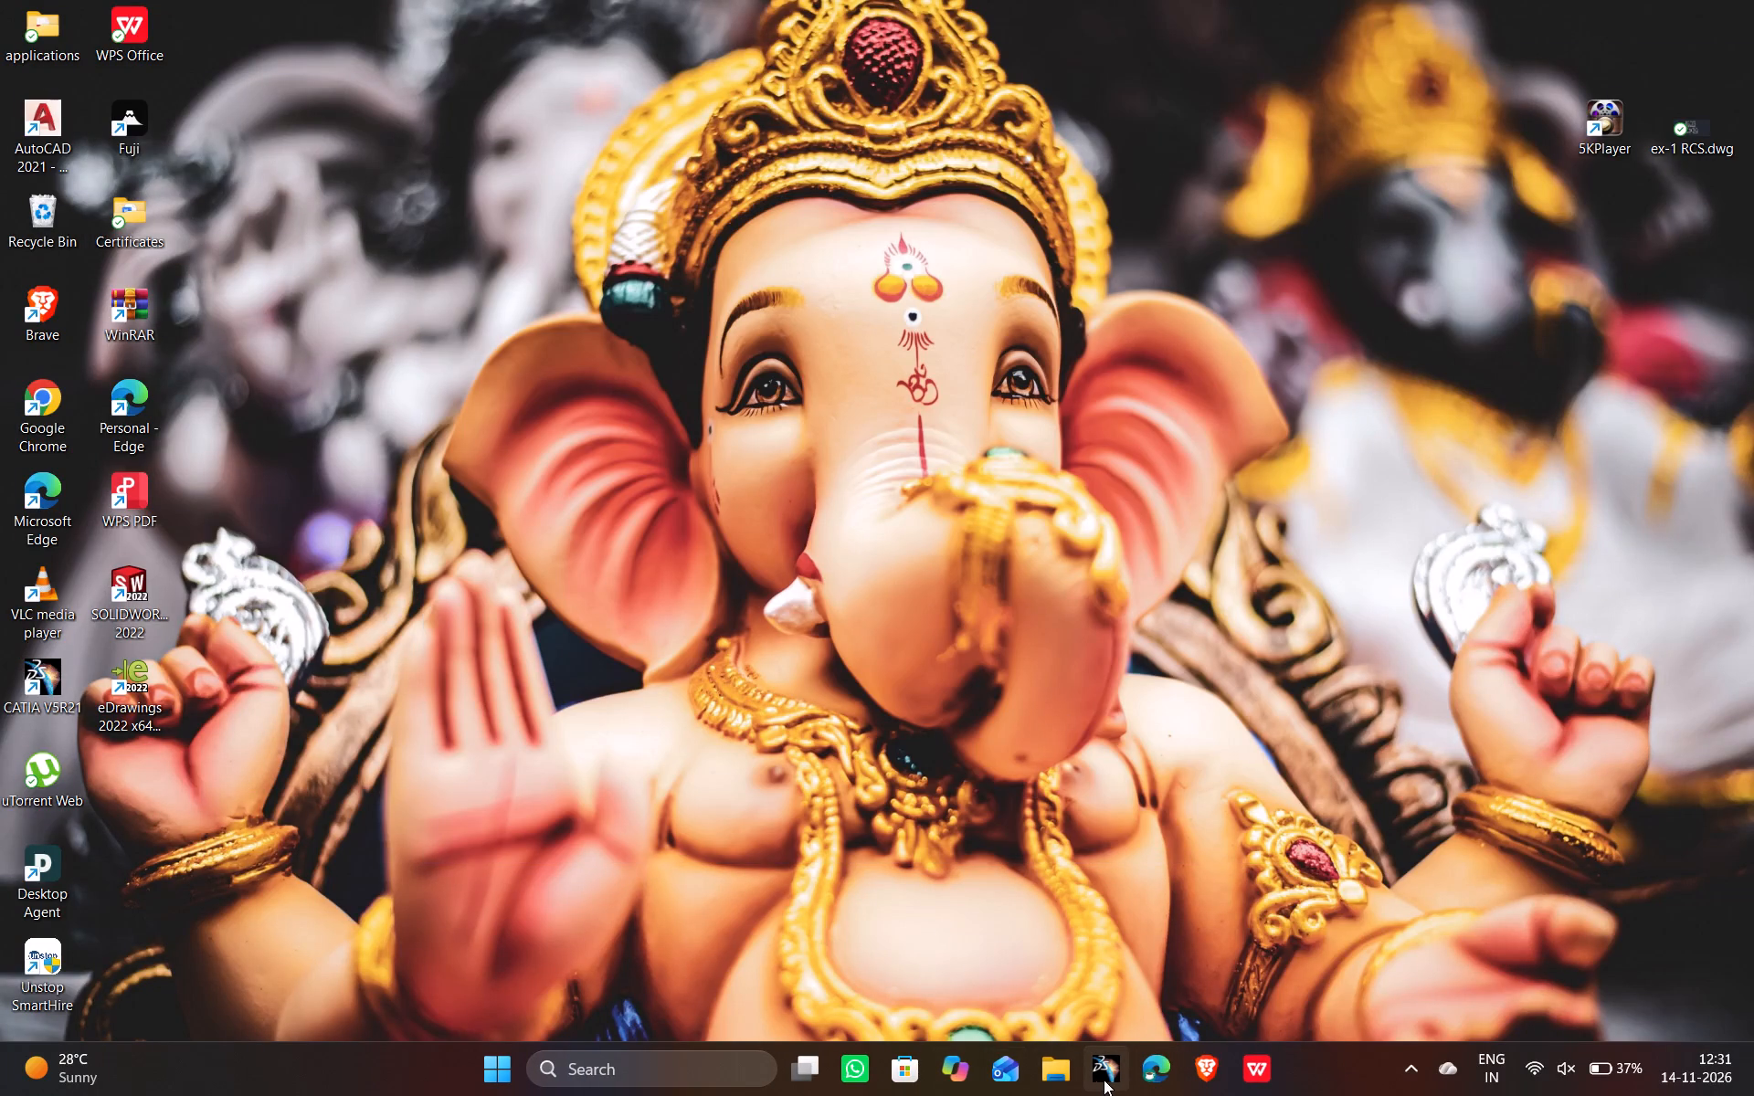
Restart the computer from Windows.
left_click(477, 1066)
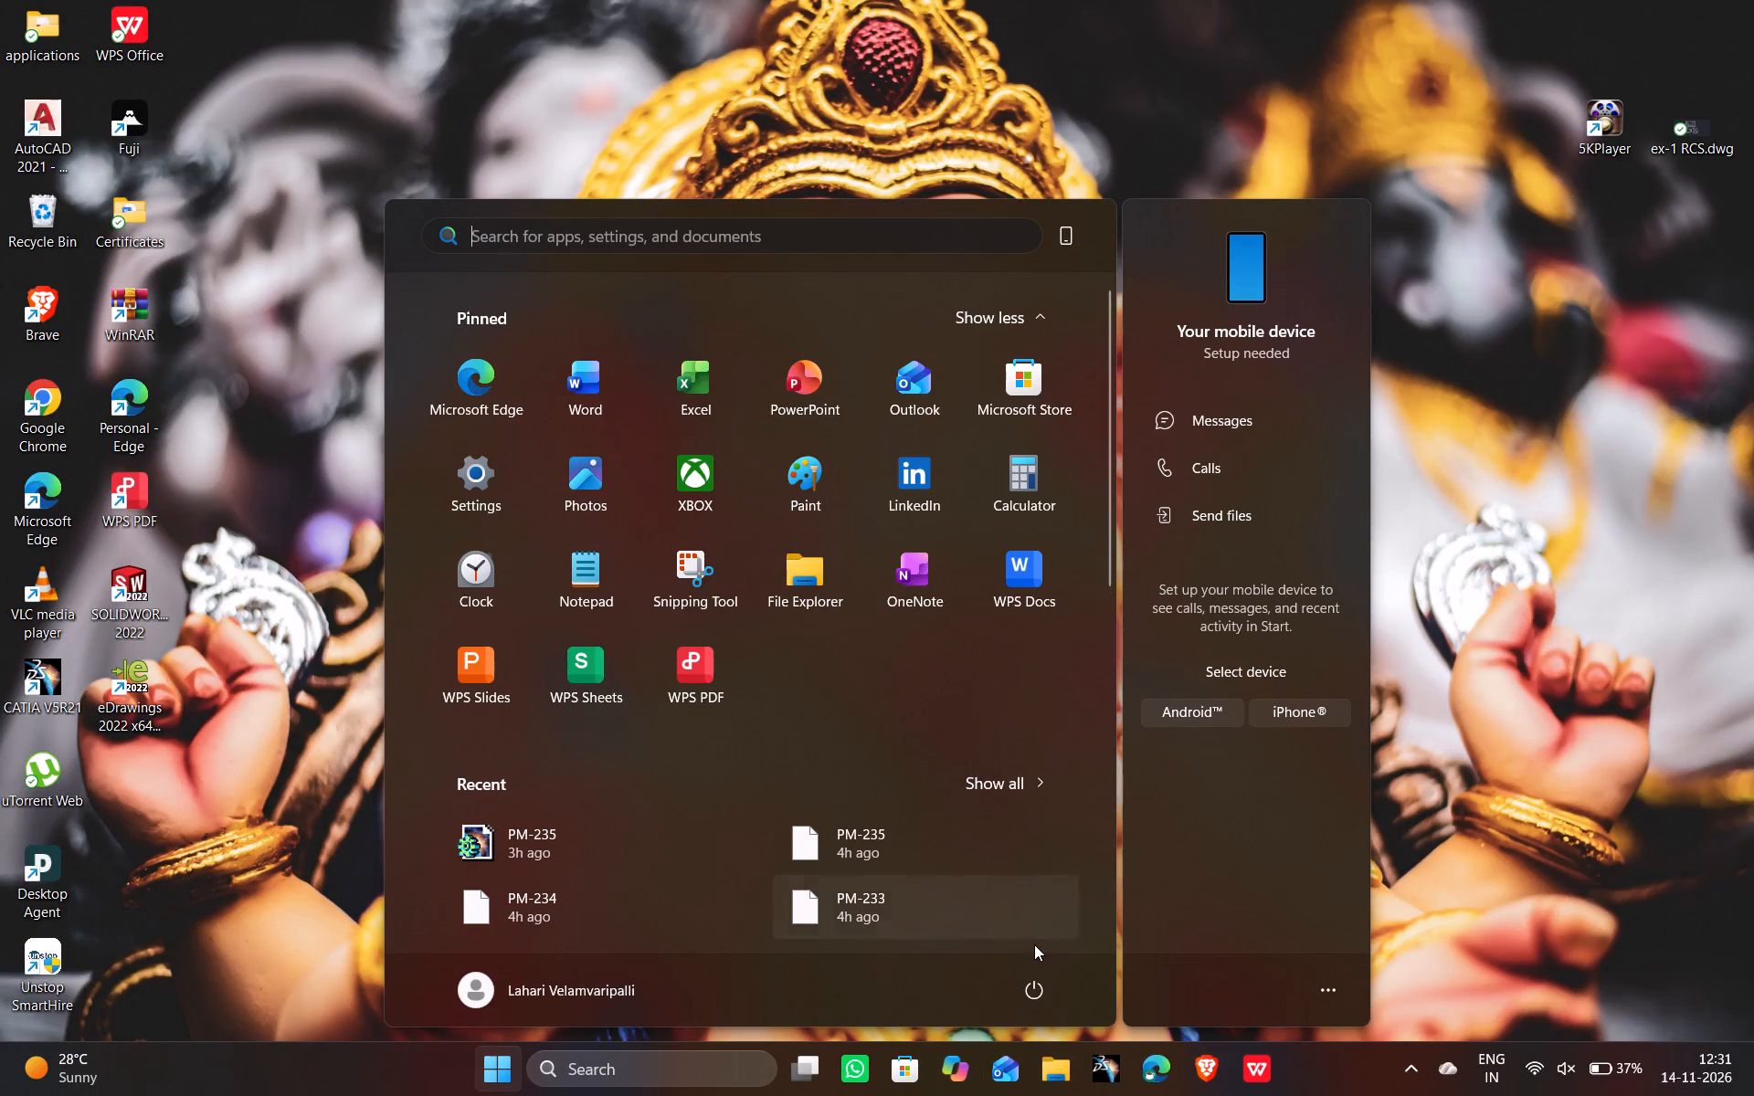
left_click(1035, 995)
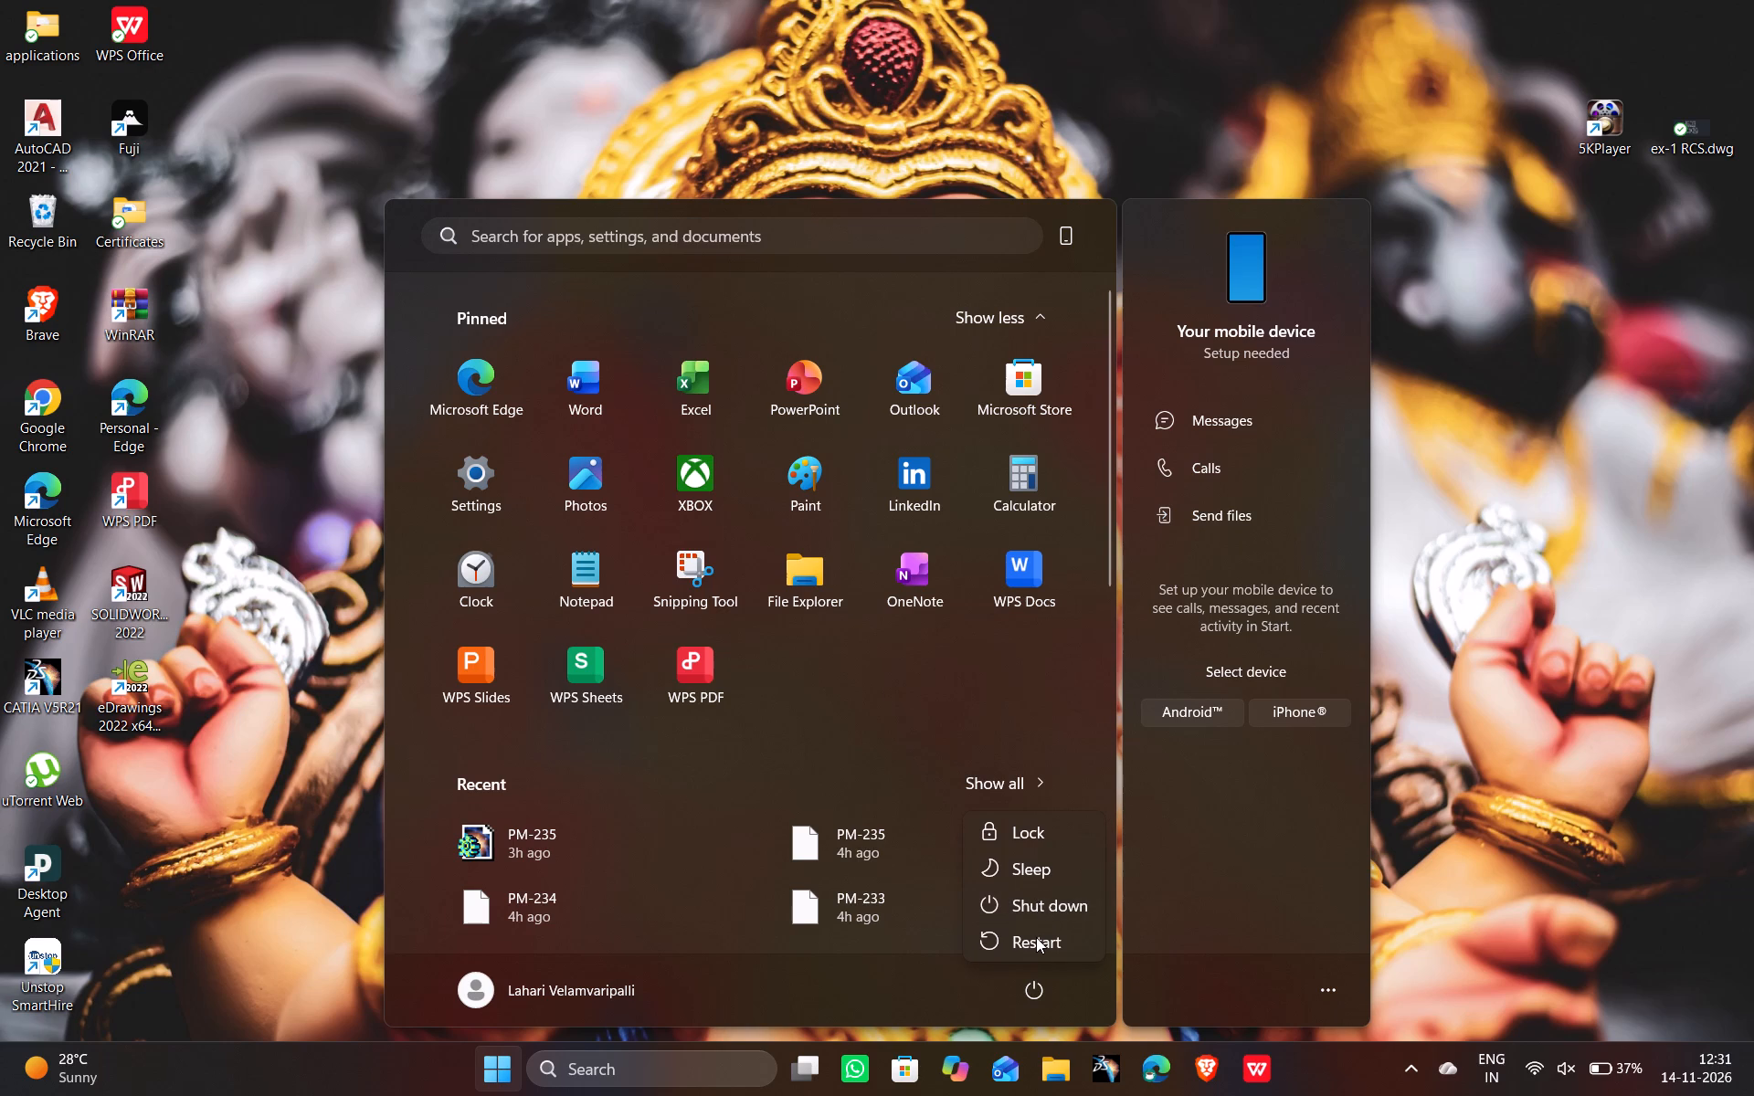
left_click(1036, 937)
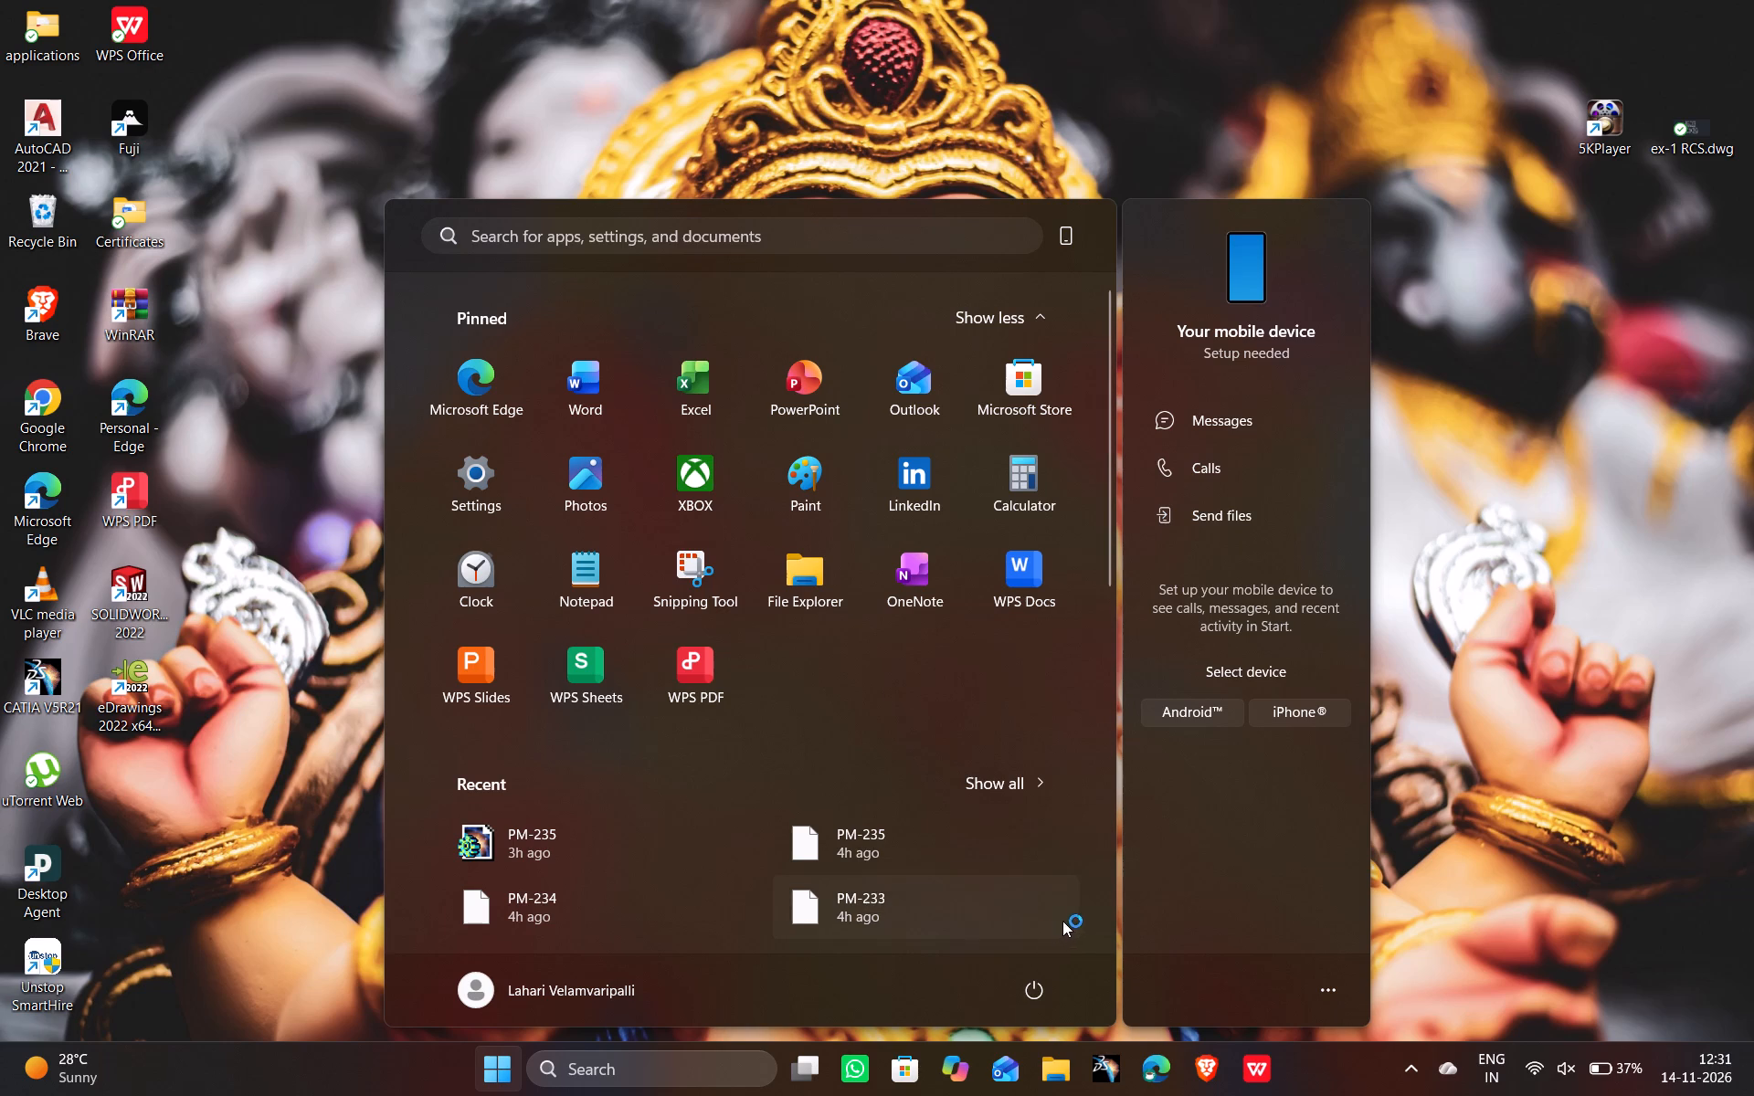
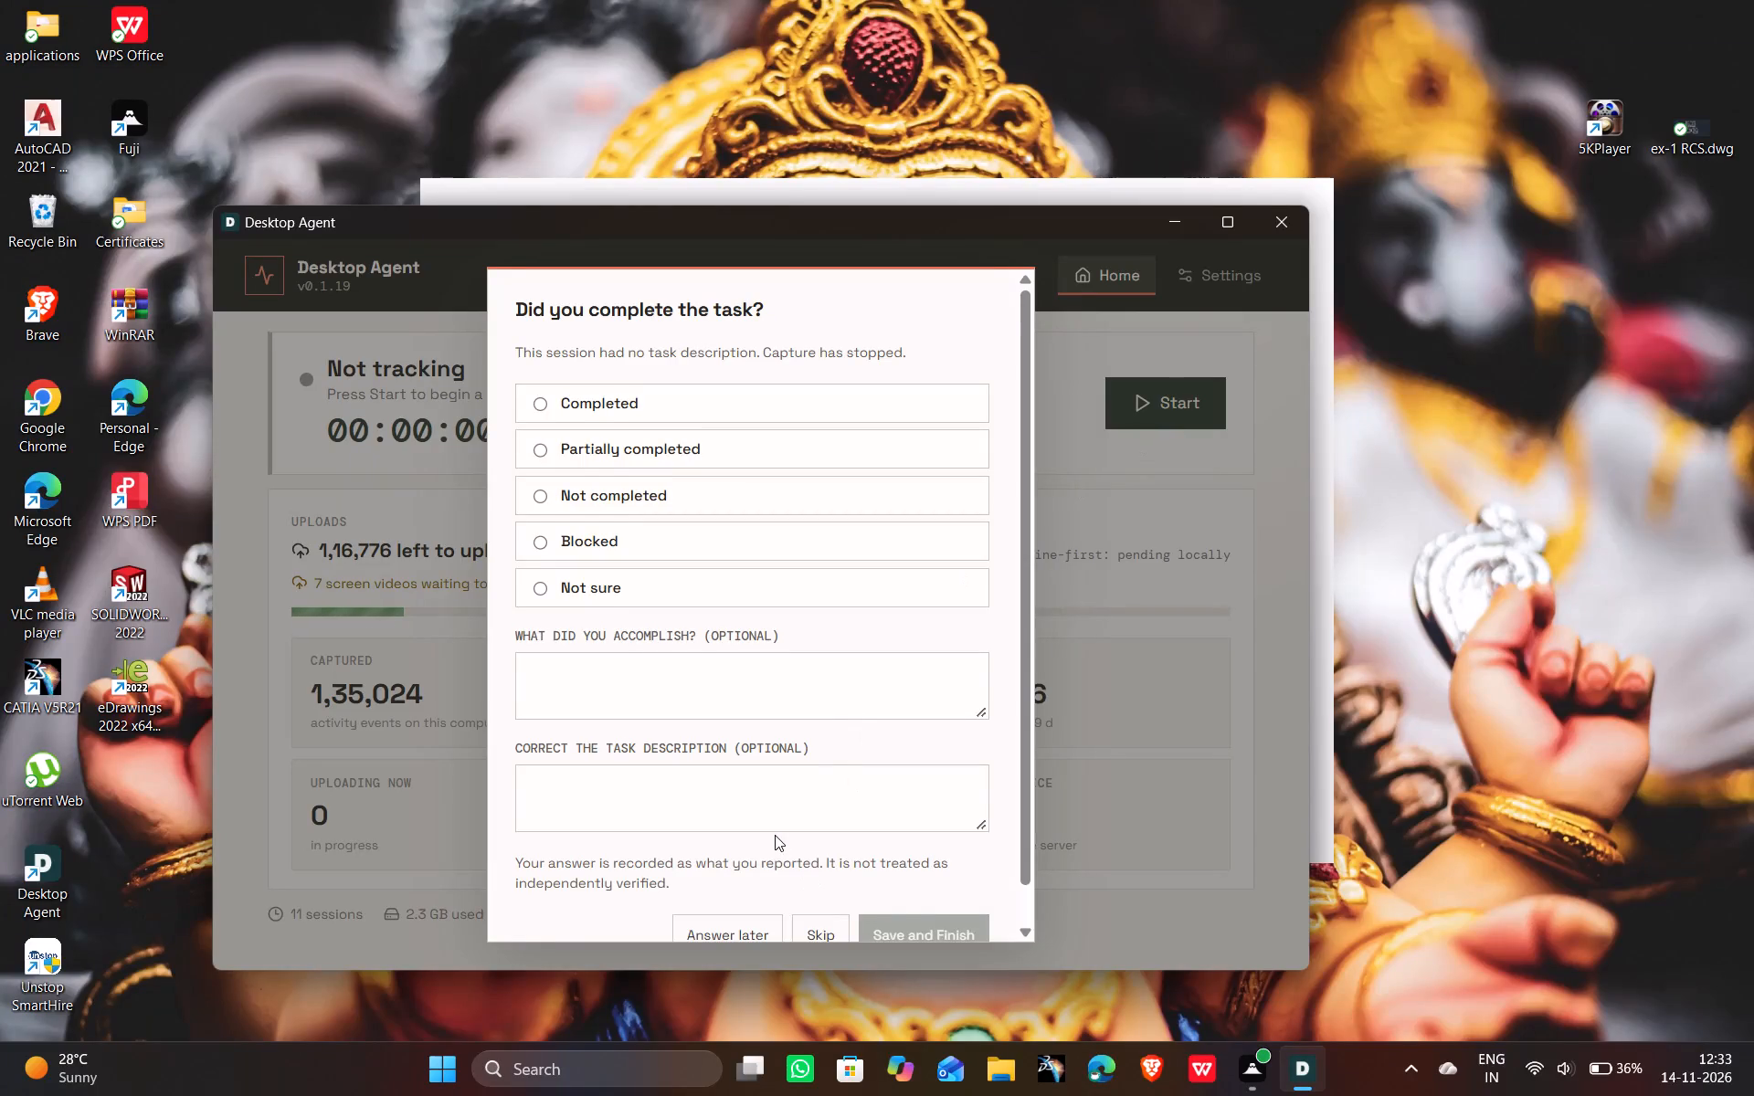
Report the finished tracking session as Completed and save the answer.
scroll(775, 835, "down", 3)
scroll(772, 832, "up", 3)
left_click(653, 416)
scroll(841, 850, "down", 6)
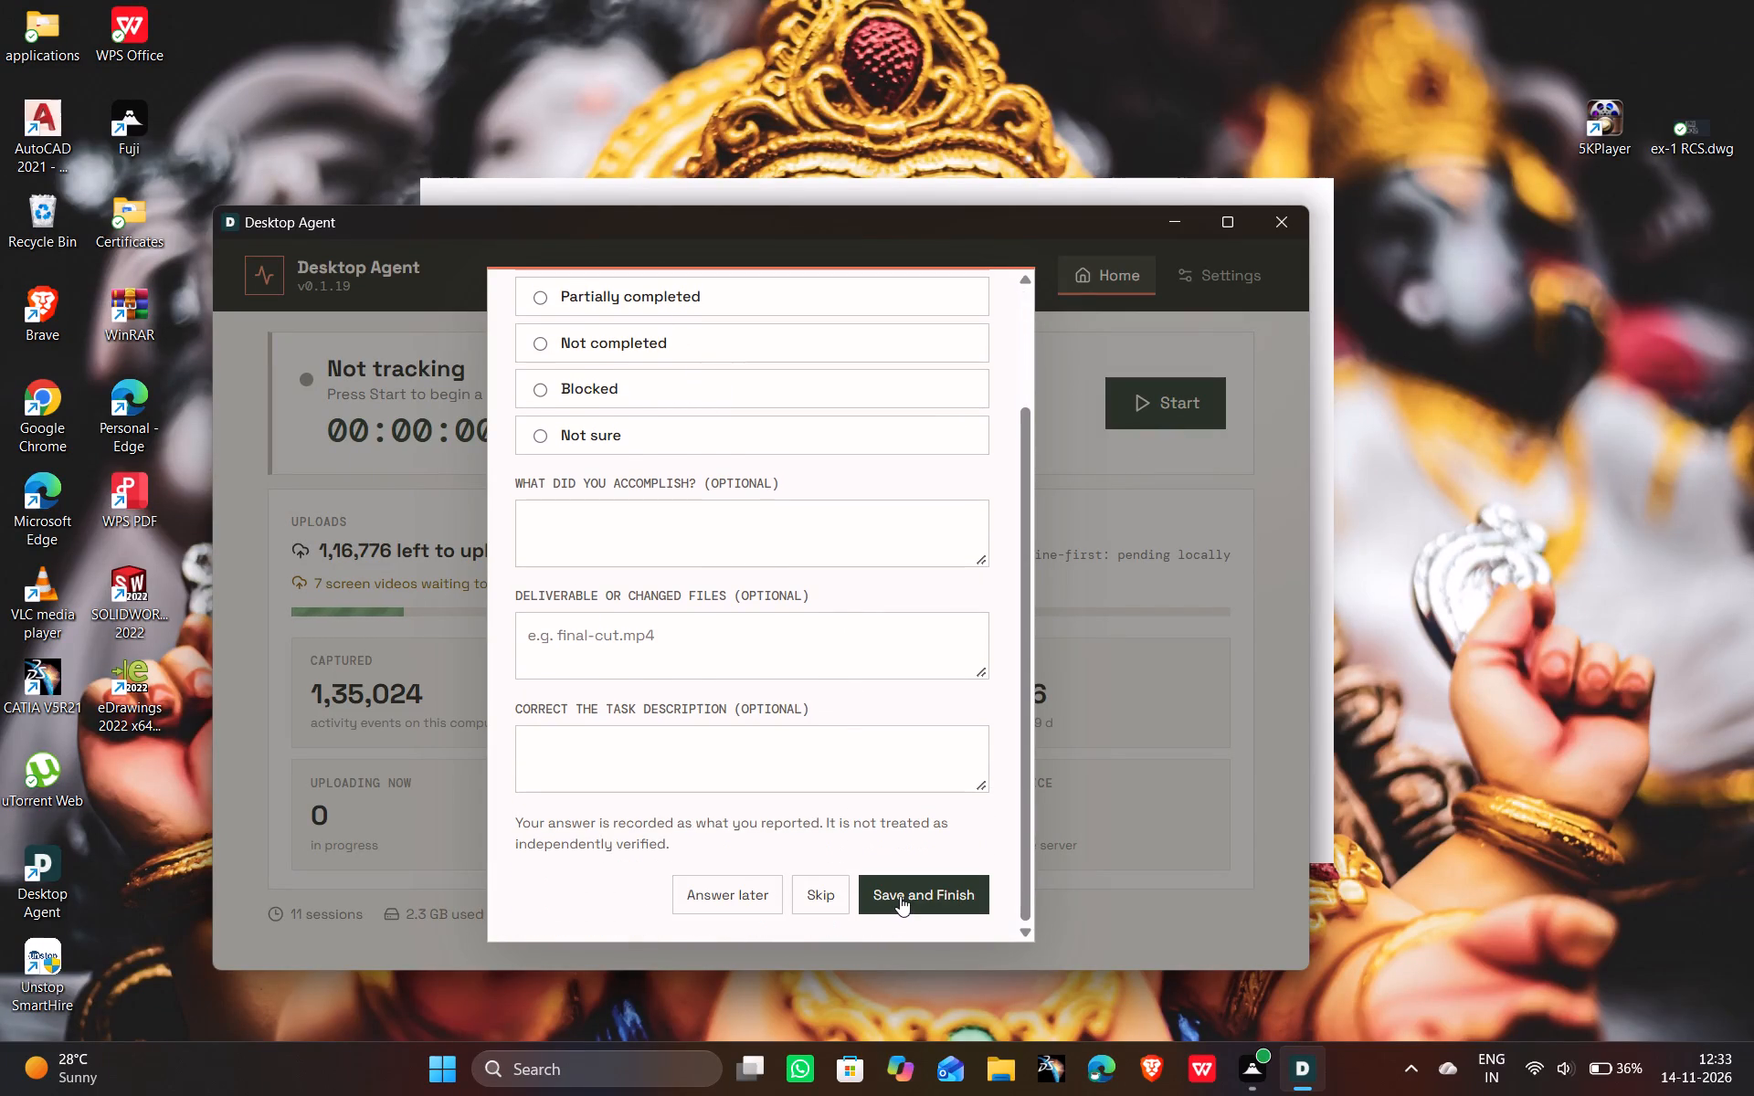
left_click(899, 895)
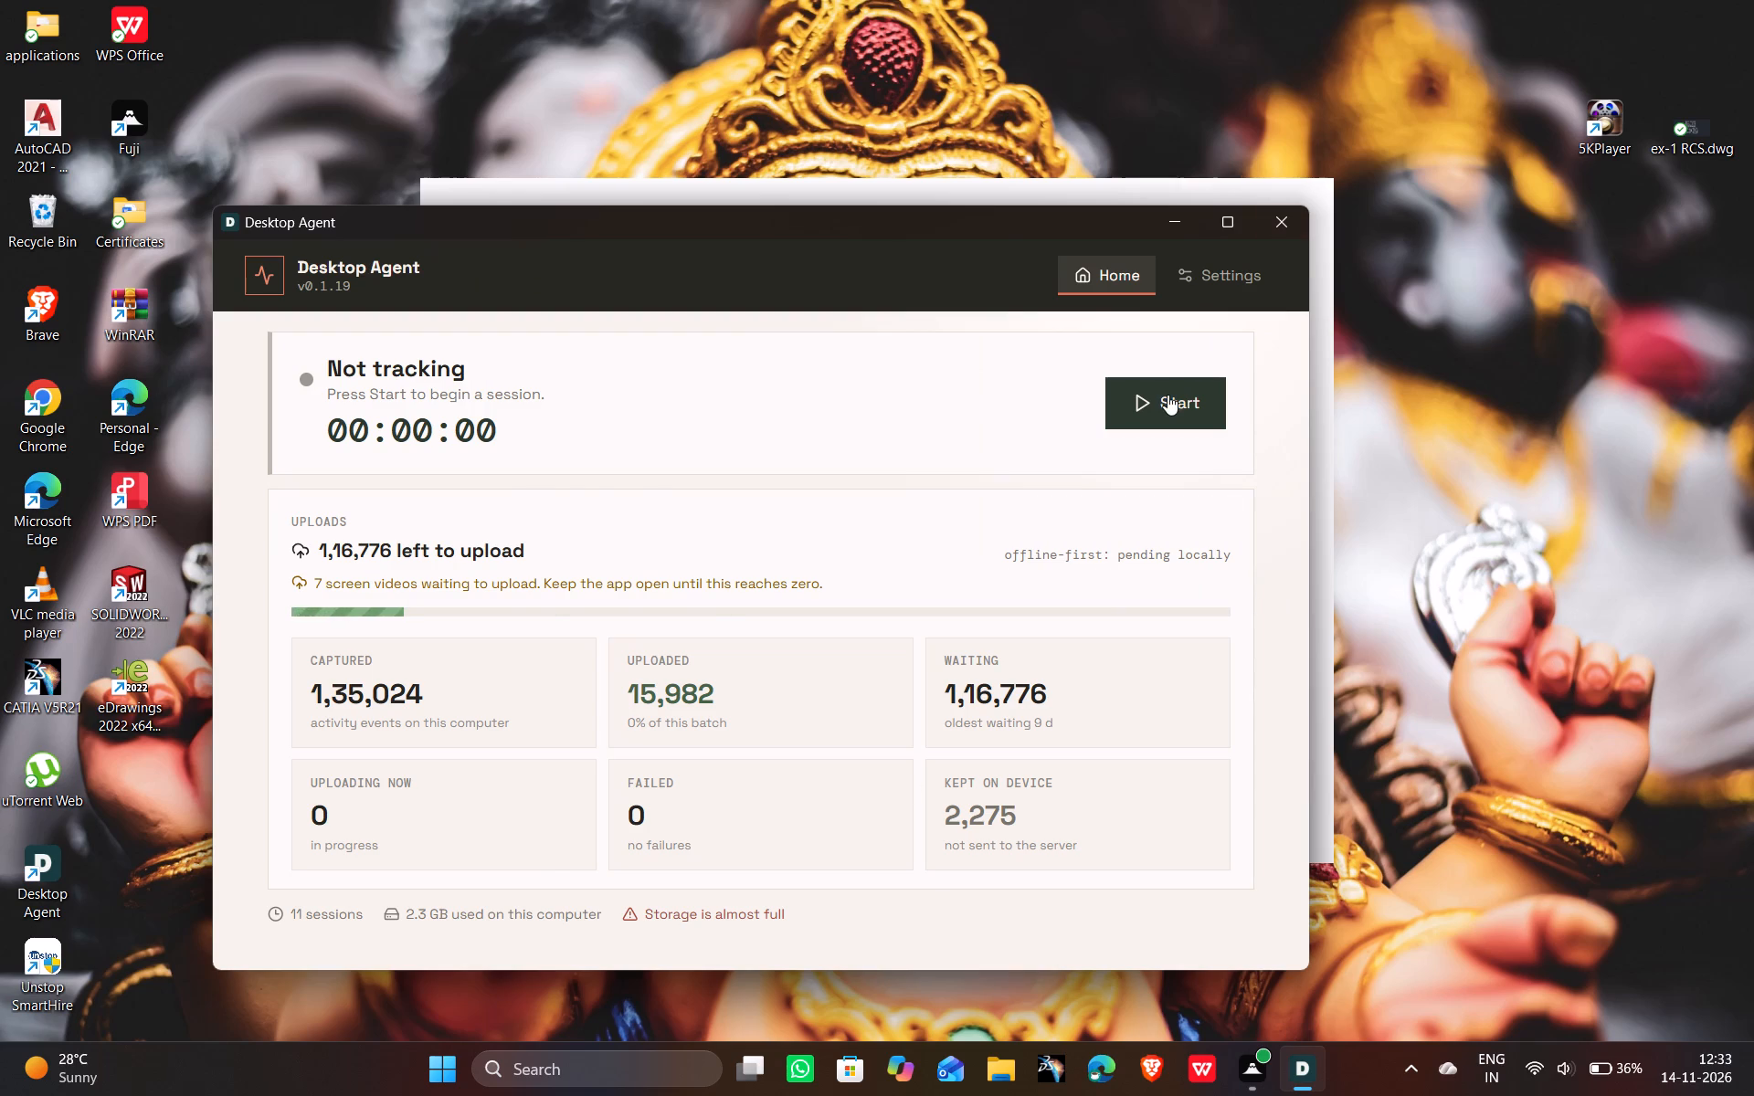
Start a new tracking session without a task description.
left_click(1167, 395)
scroll(841, 592, "down", 8)
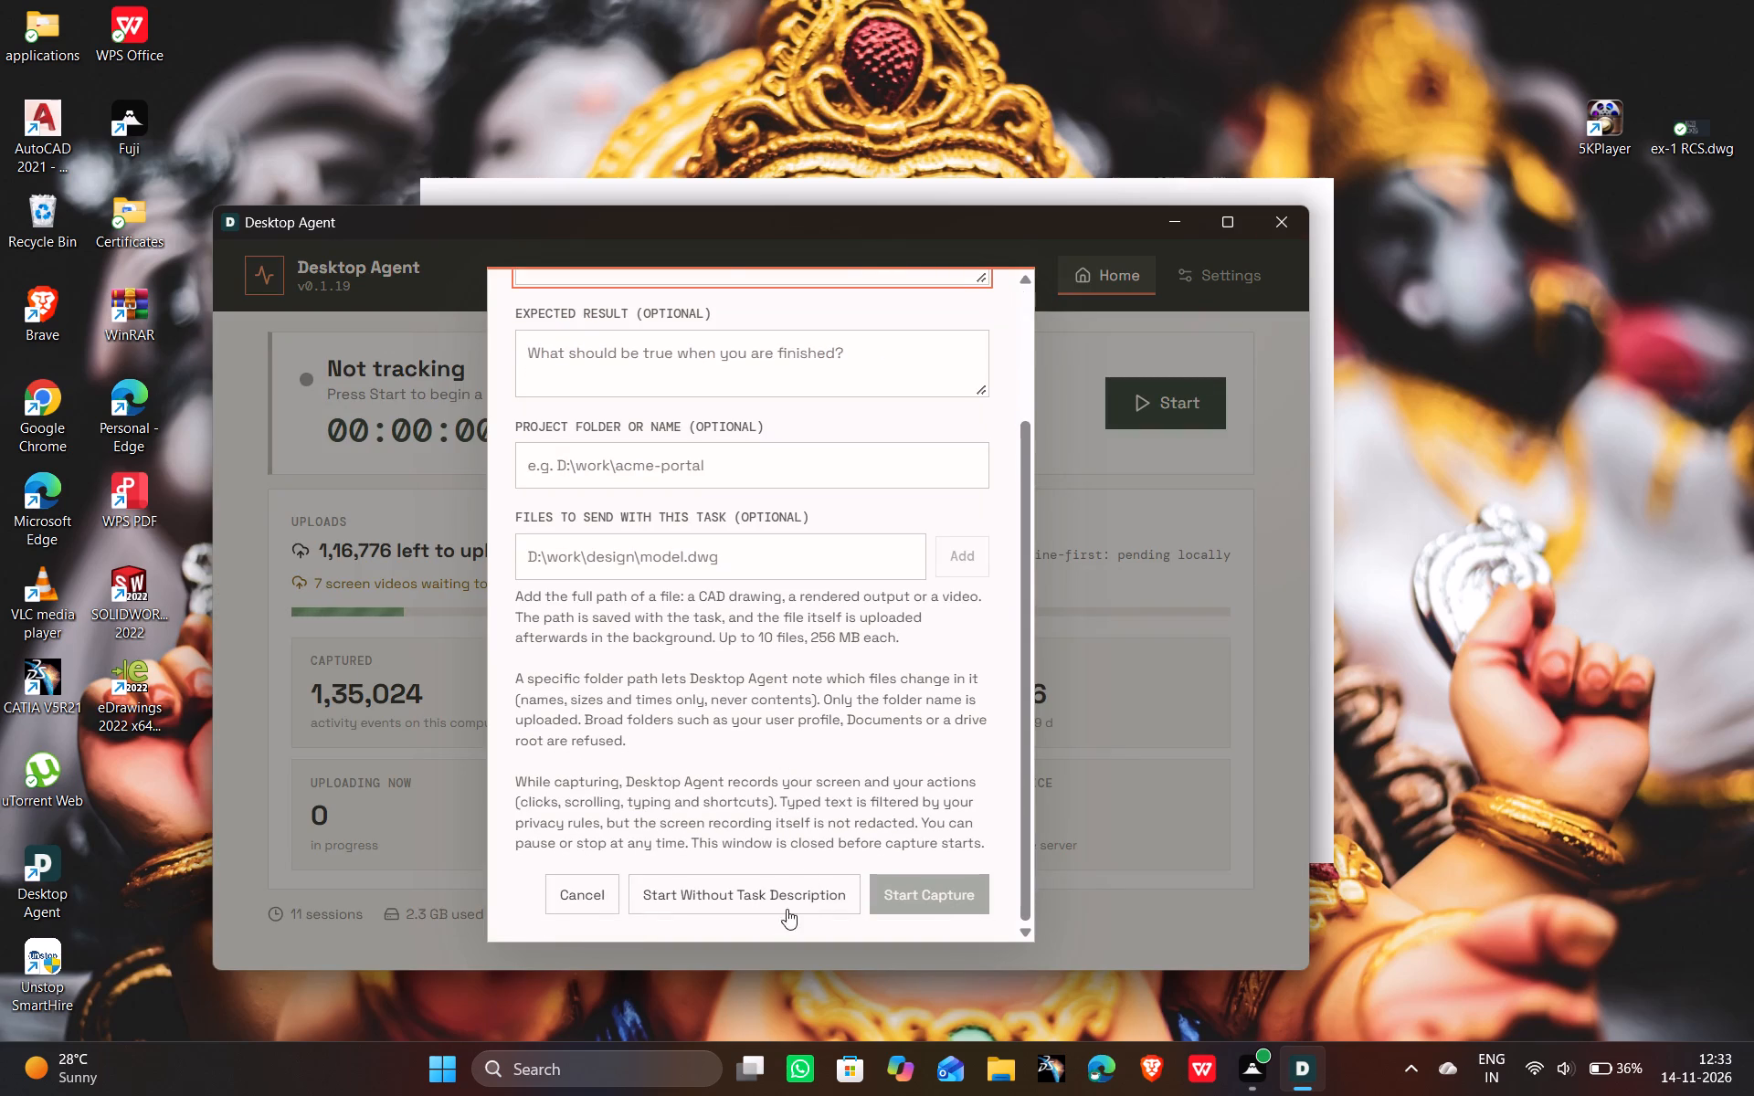
left_click(756, 897)
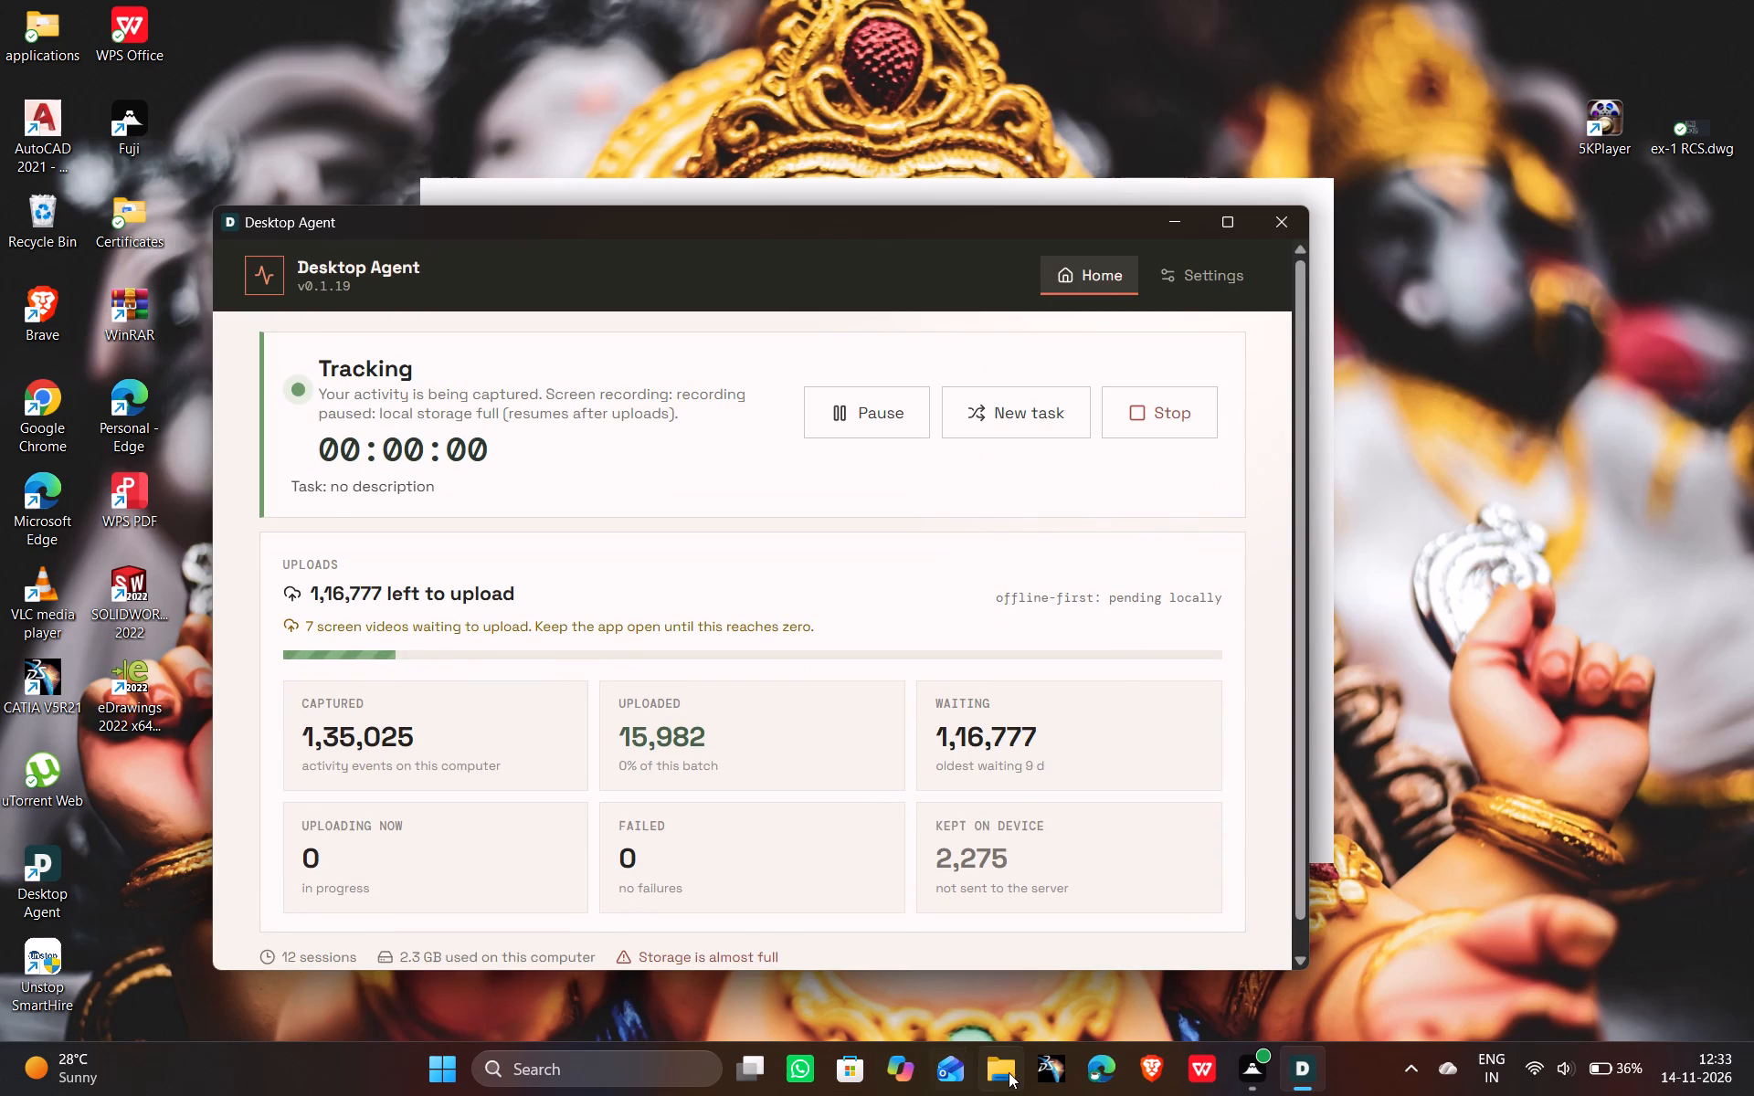
Launch CATIA V5 and close the Acer Warranty Registration window.
double_click(1047, 1069)
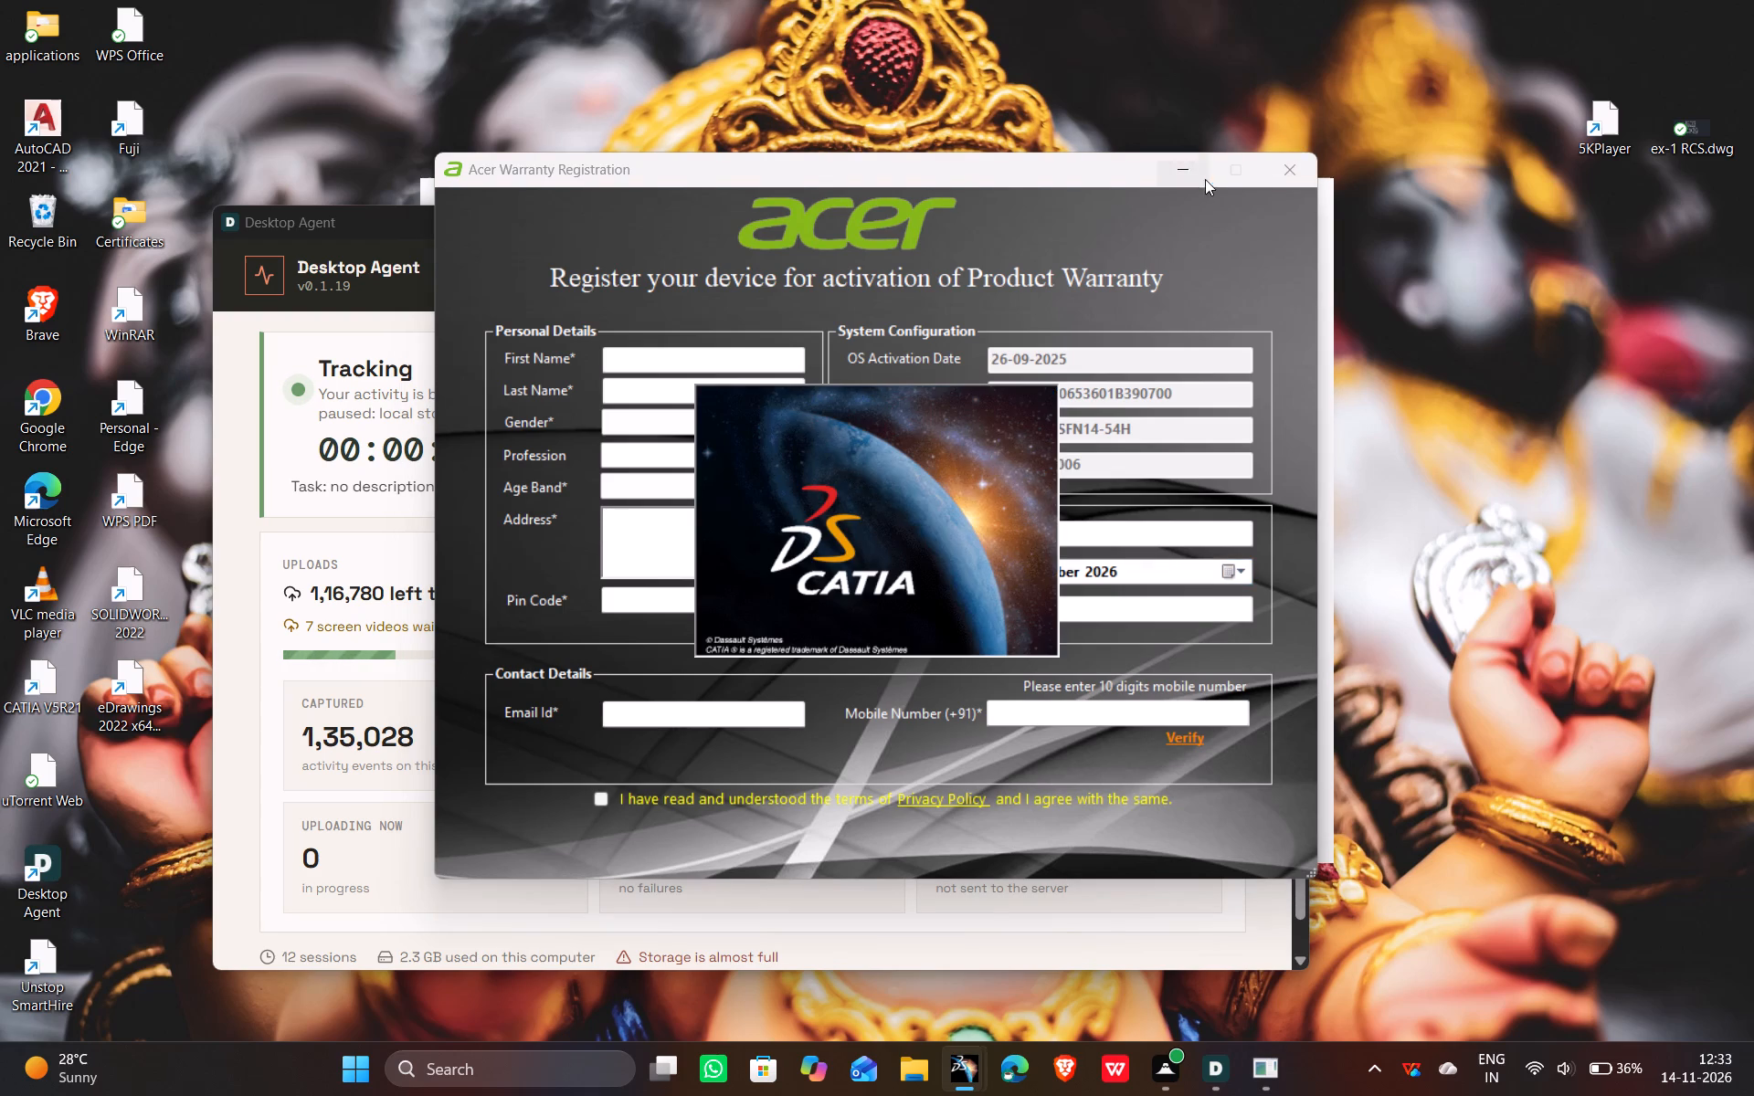
left_click(1281, 168)
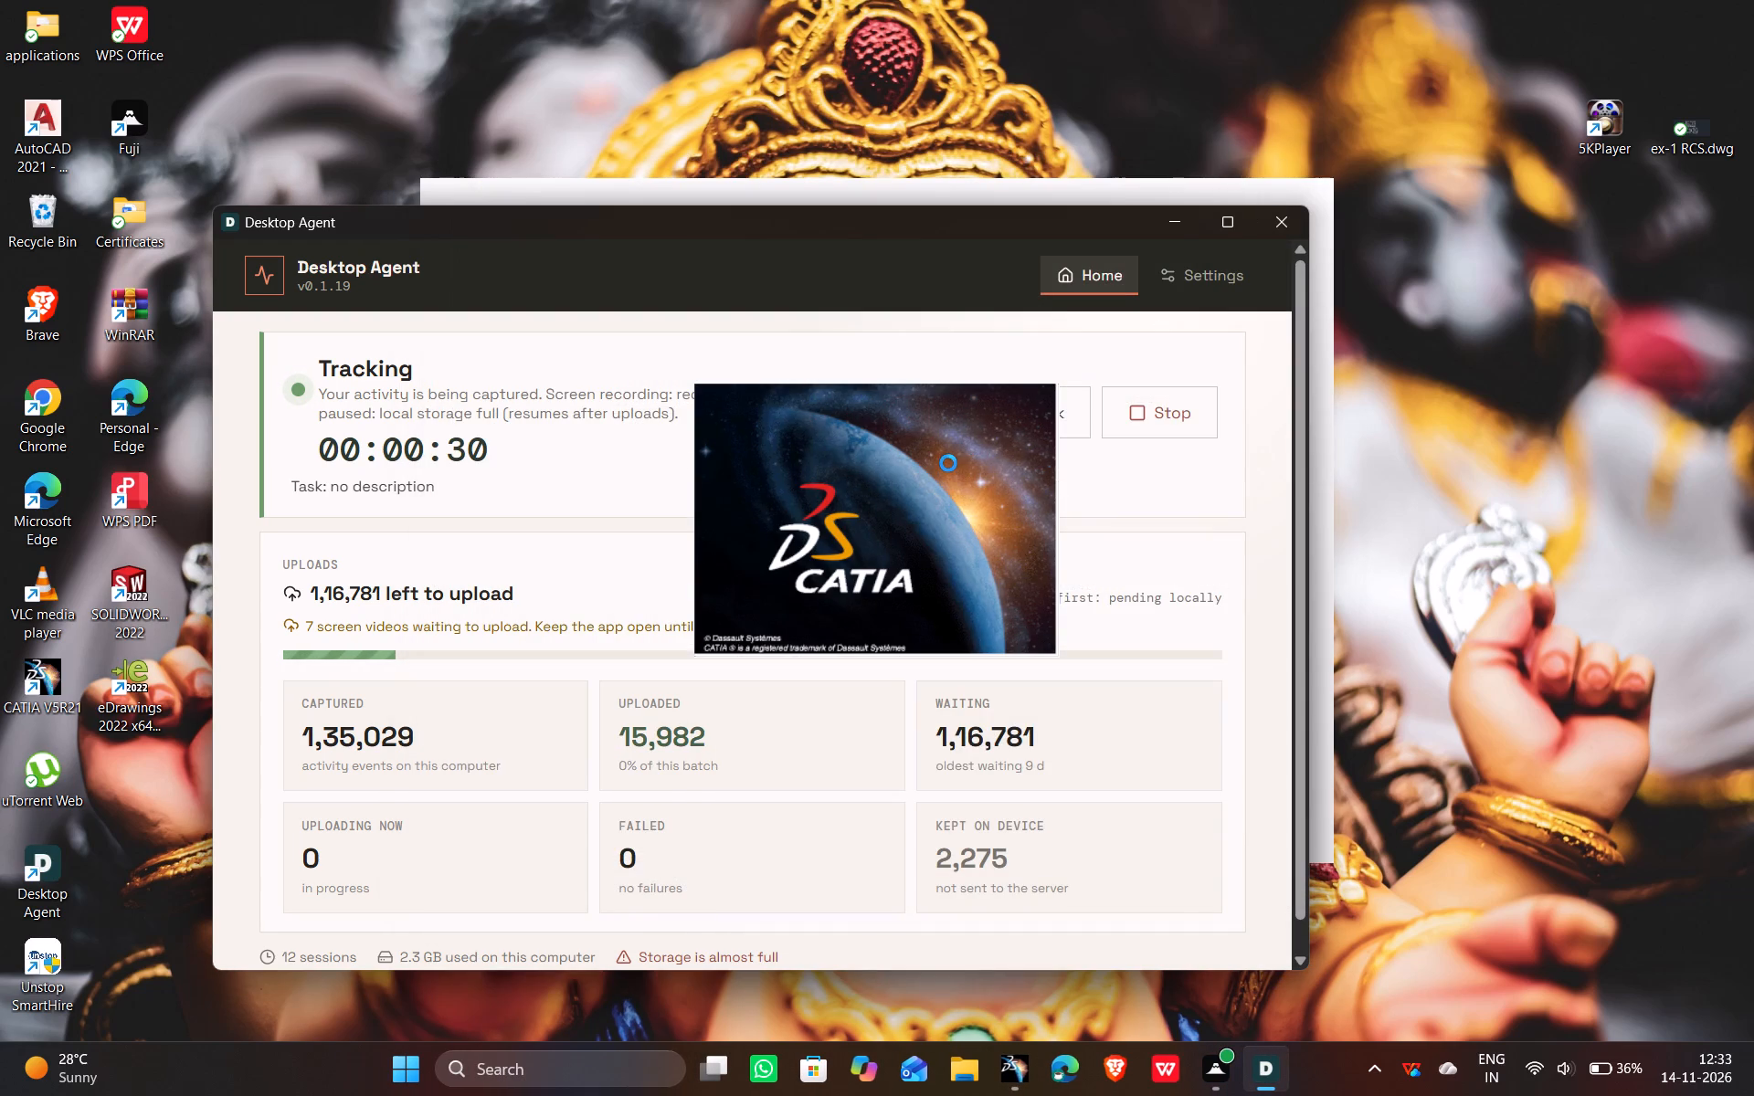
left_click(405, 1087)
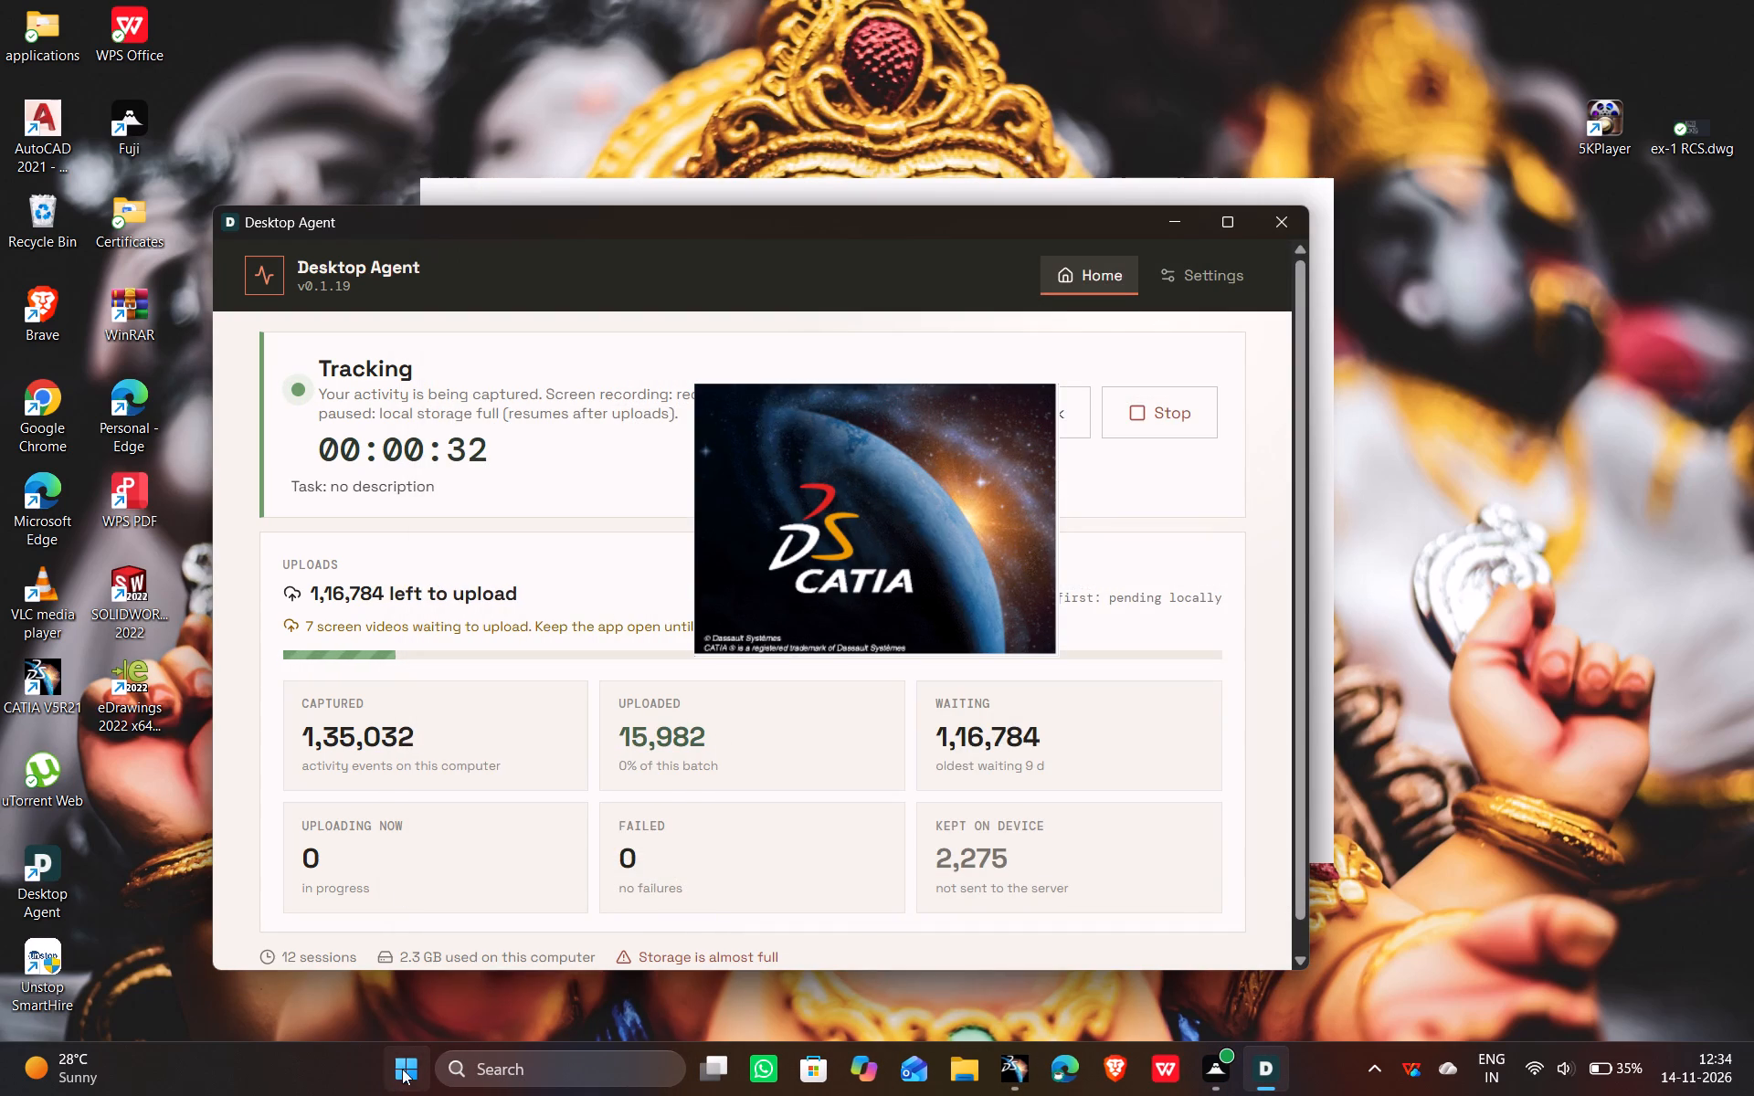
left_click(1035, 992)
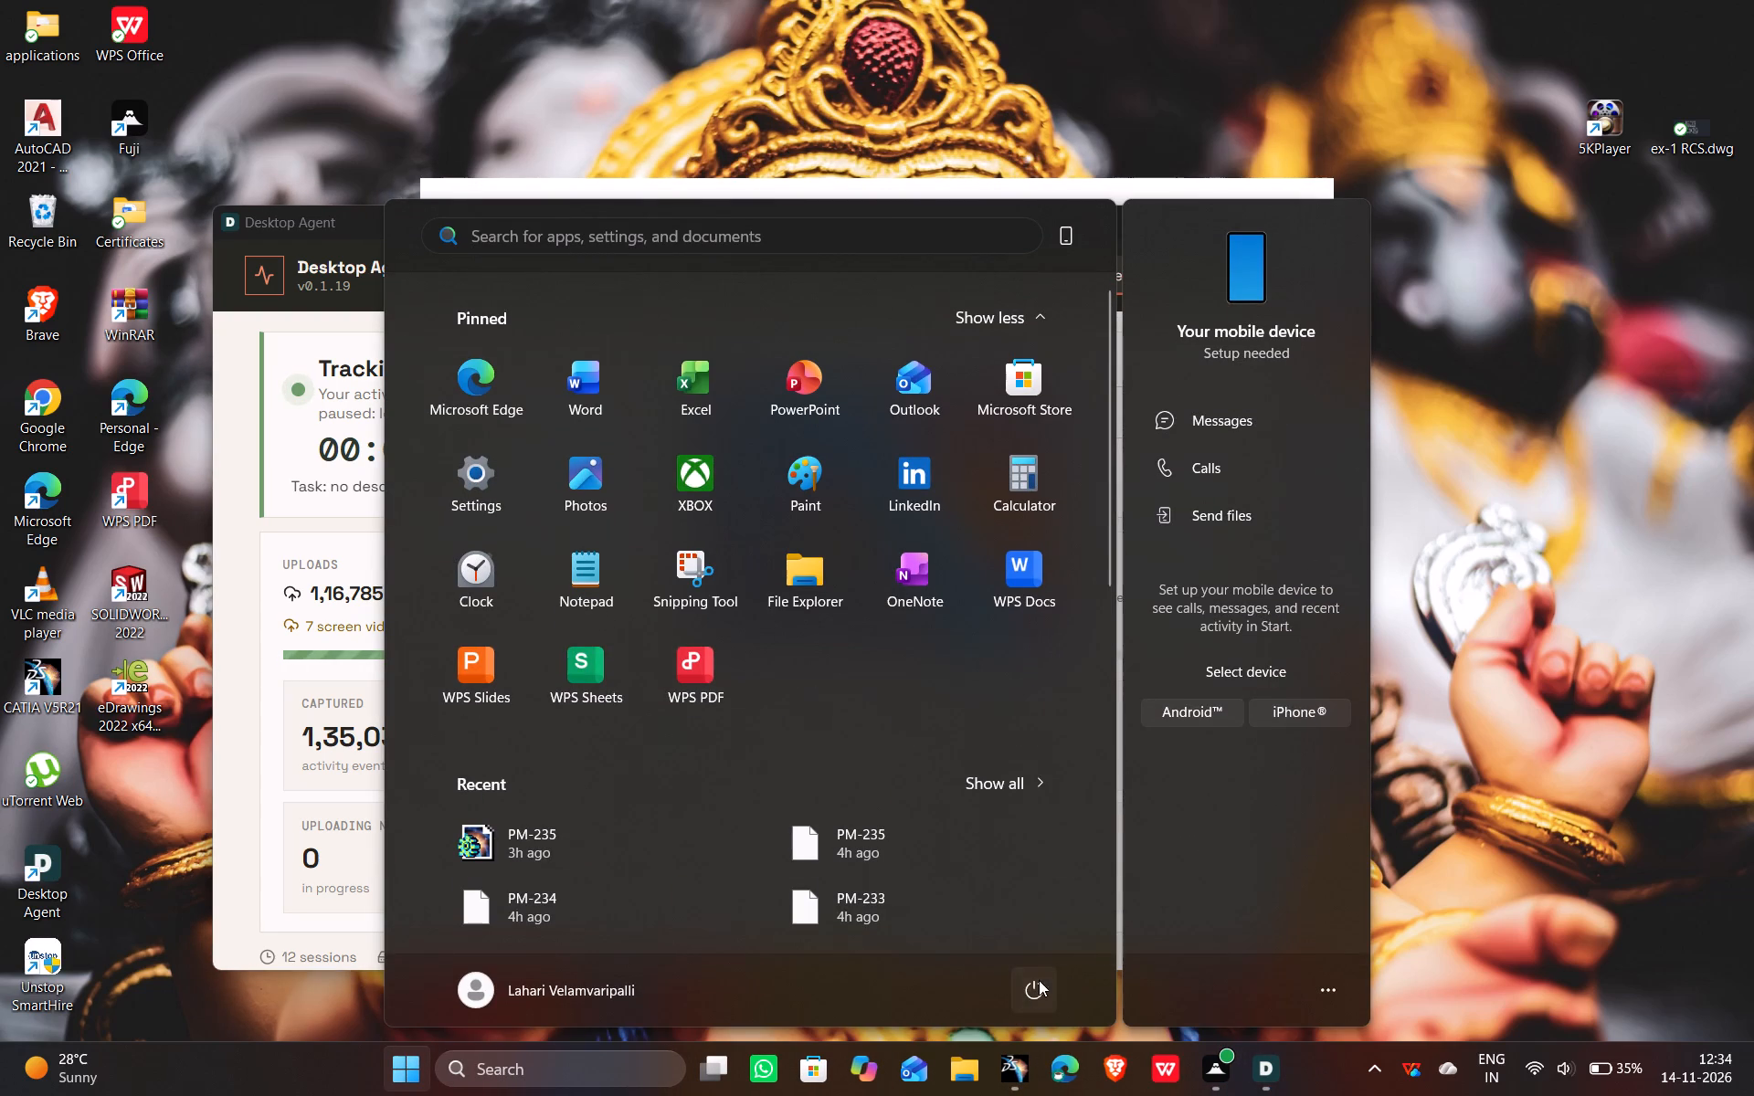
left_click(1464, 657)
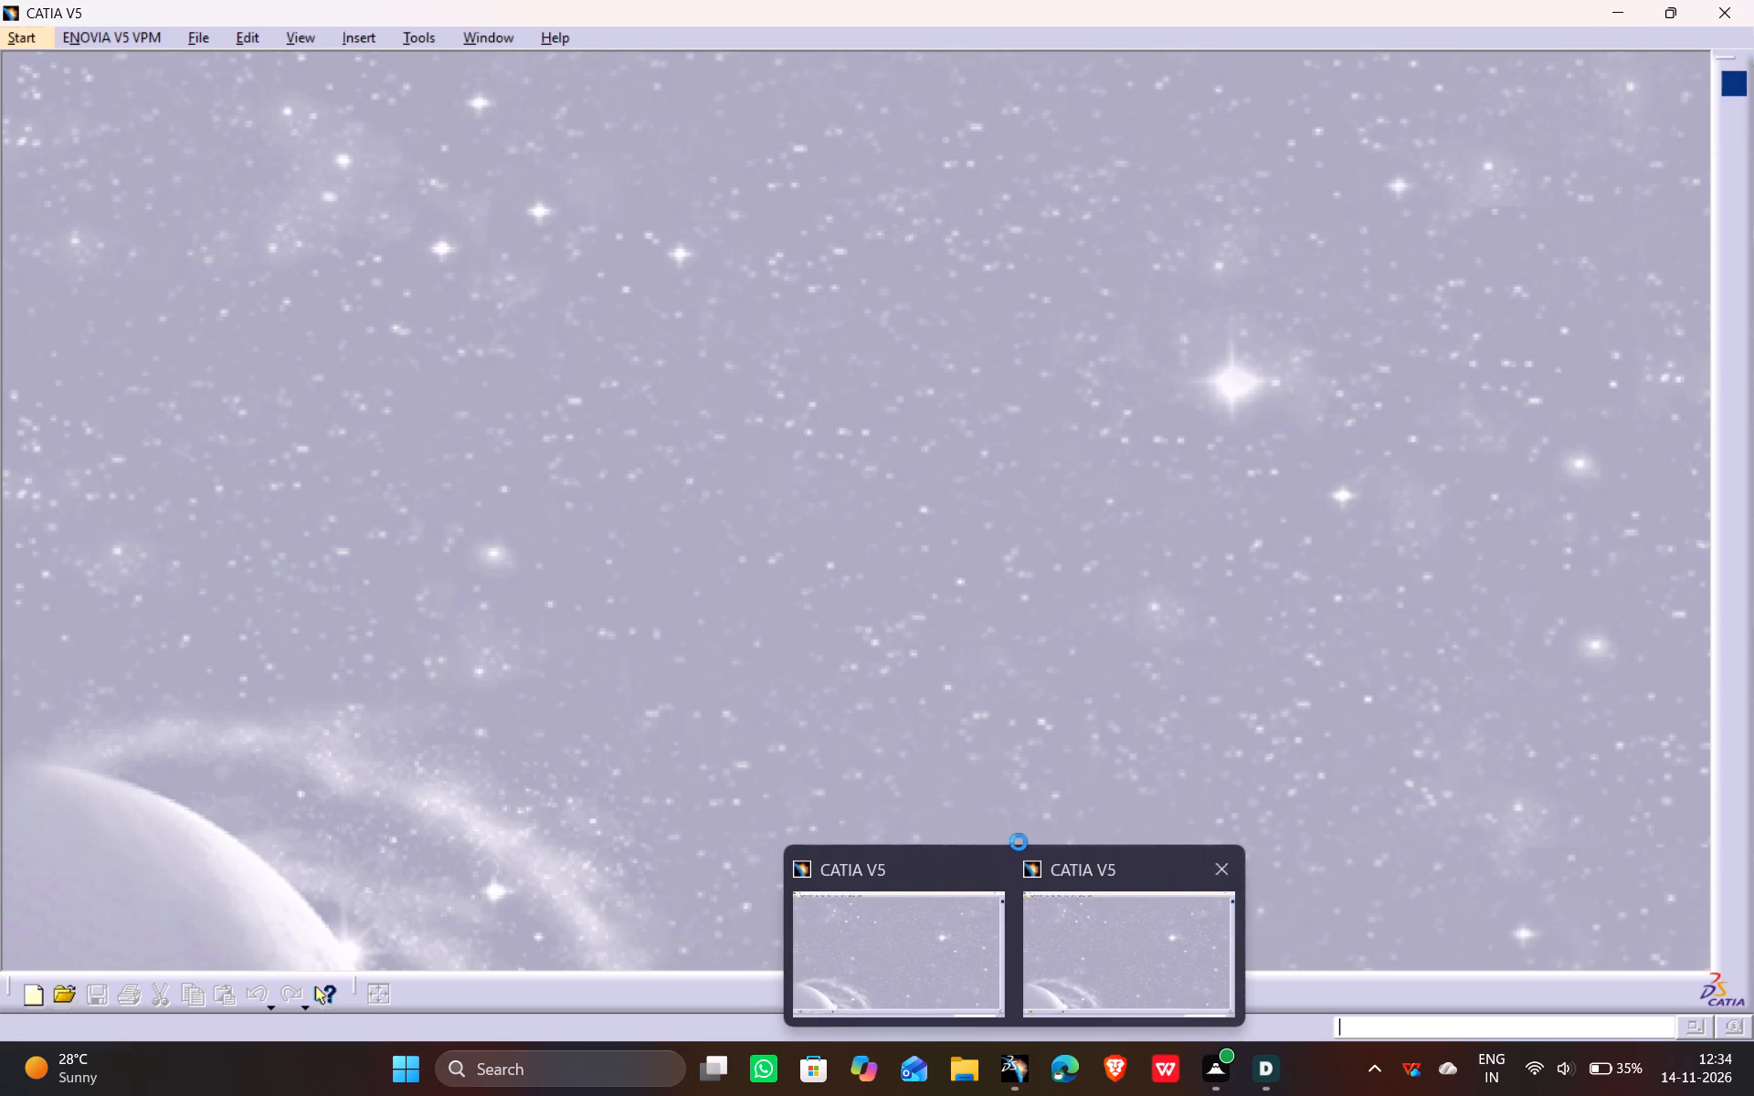
Bring the CATIA window to the front and close the empty Product1 document.
left_click(992, 869)
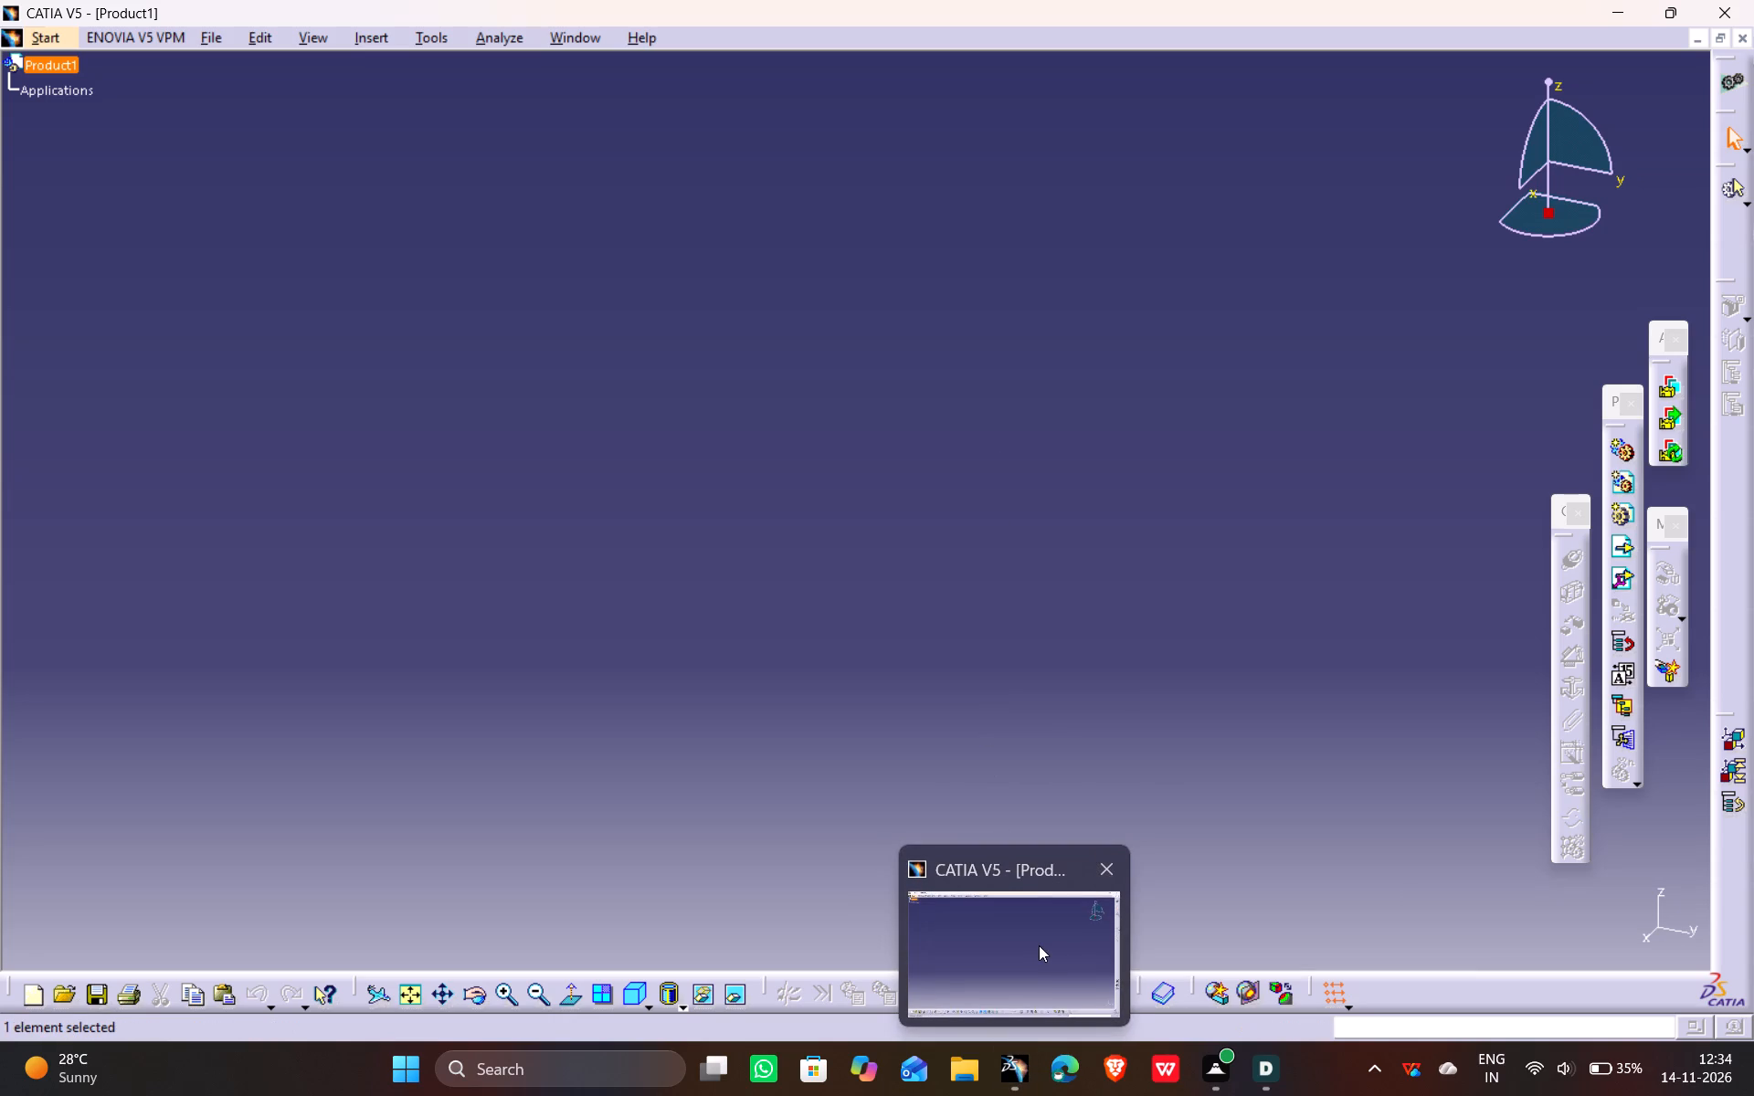
left_click(900, 442)
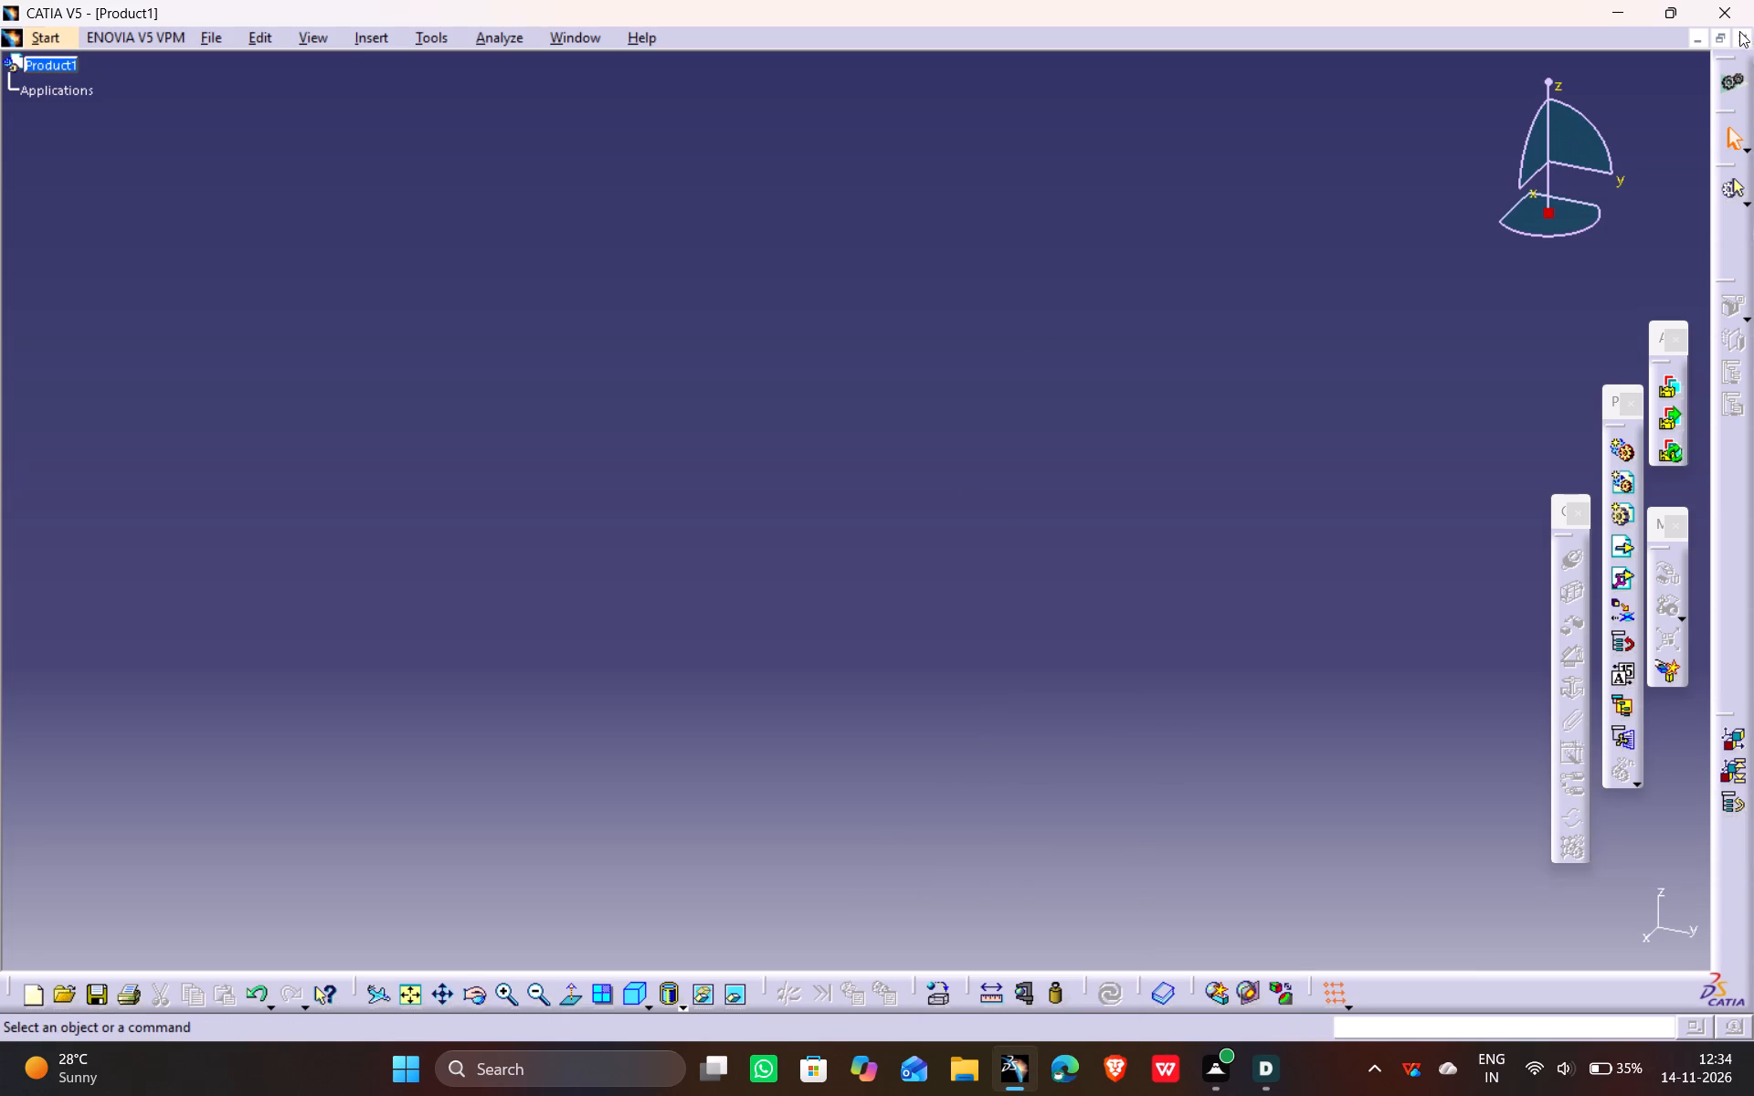
left_click(1739, 31)
Create a new part in the Mechanical Design group's Part Design workbench.
left_click(184, 40)
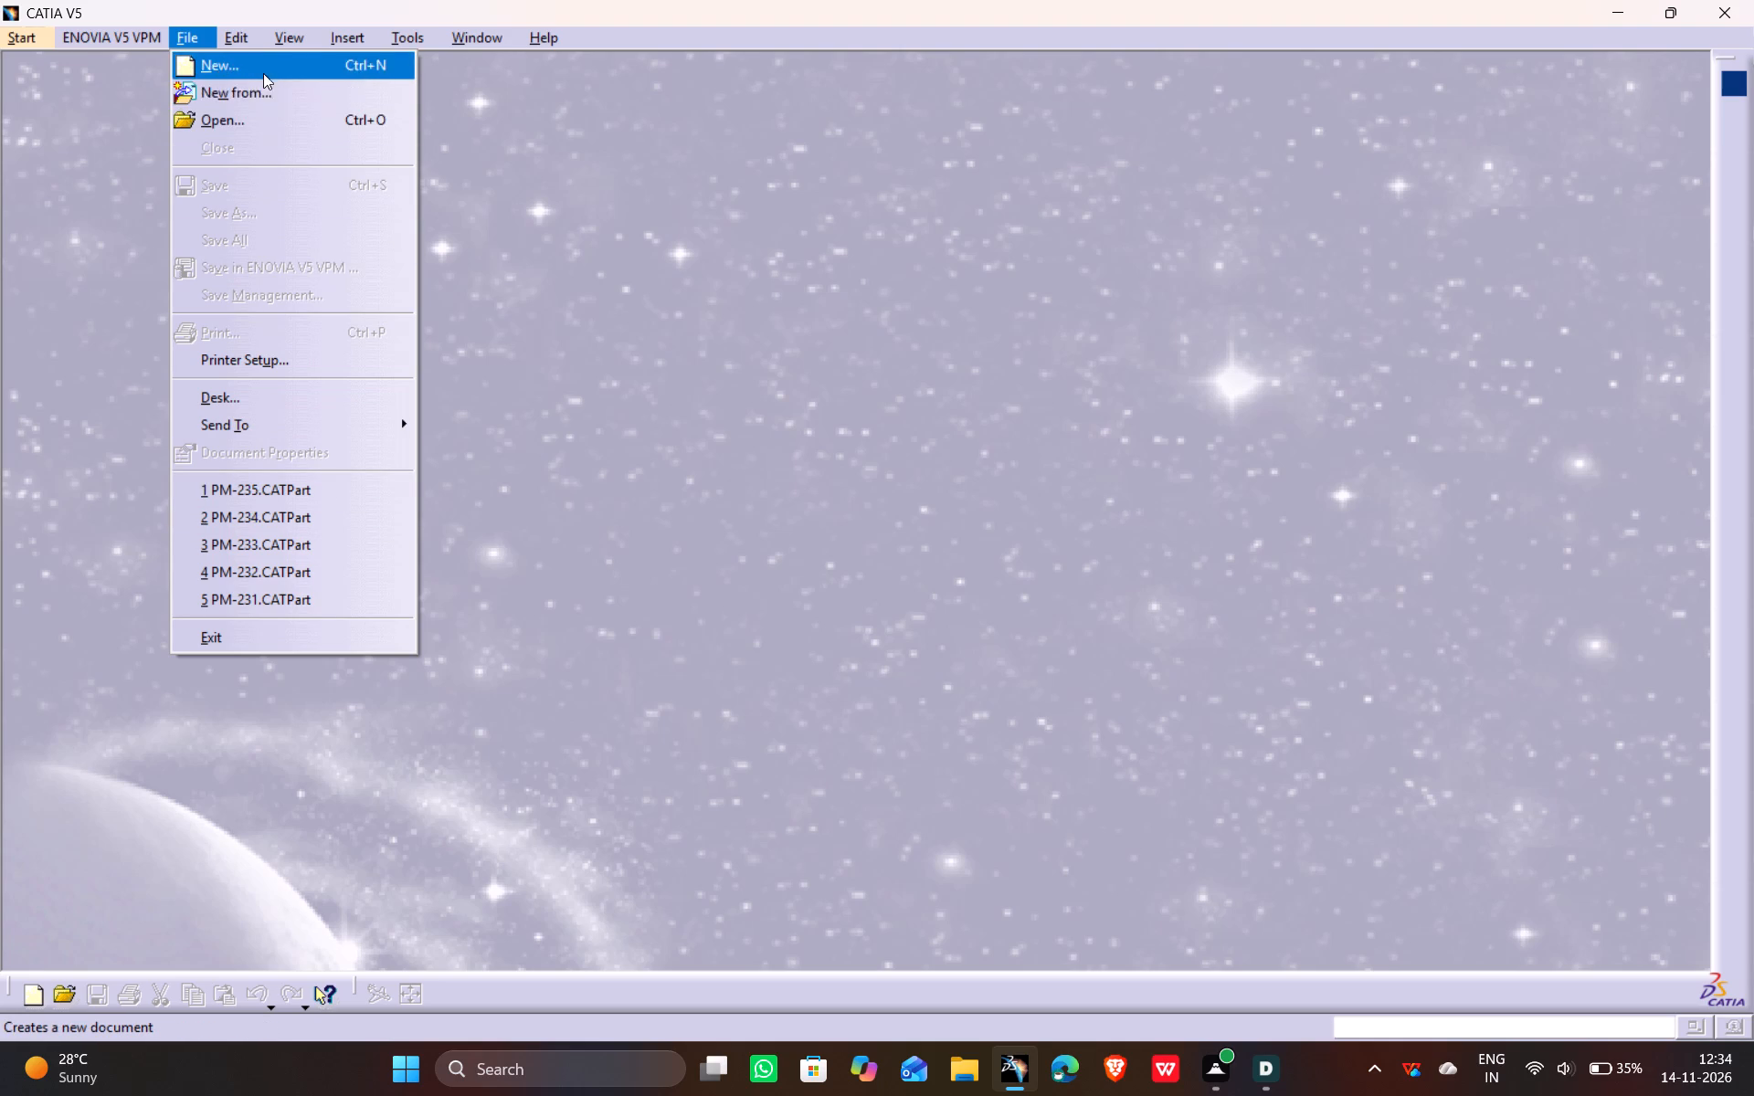
left_click(38, 37)
left_click(40, 37)
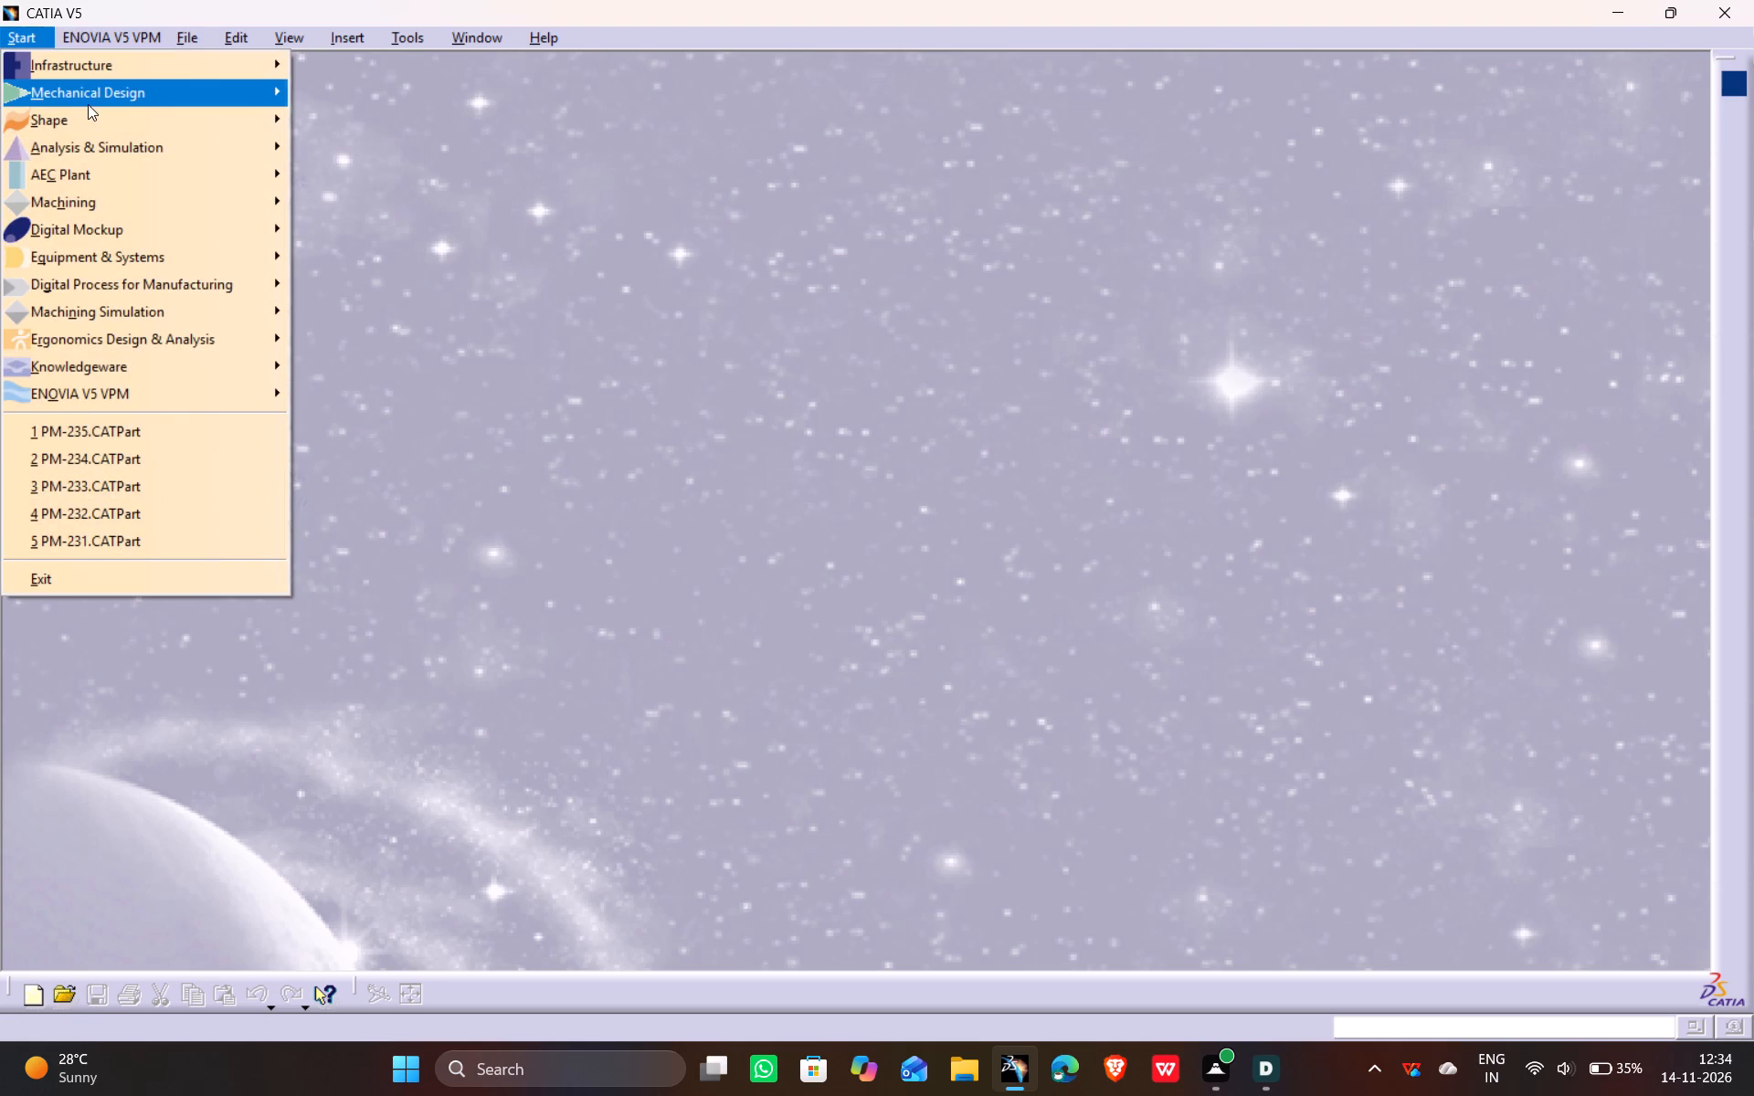
left_click(88, 104)
left_click(371, 93)
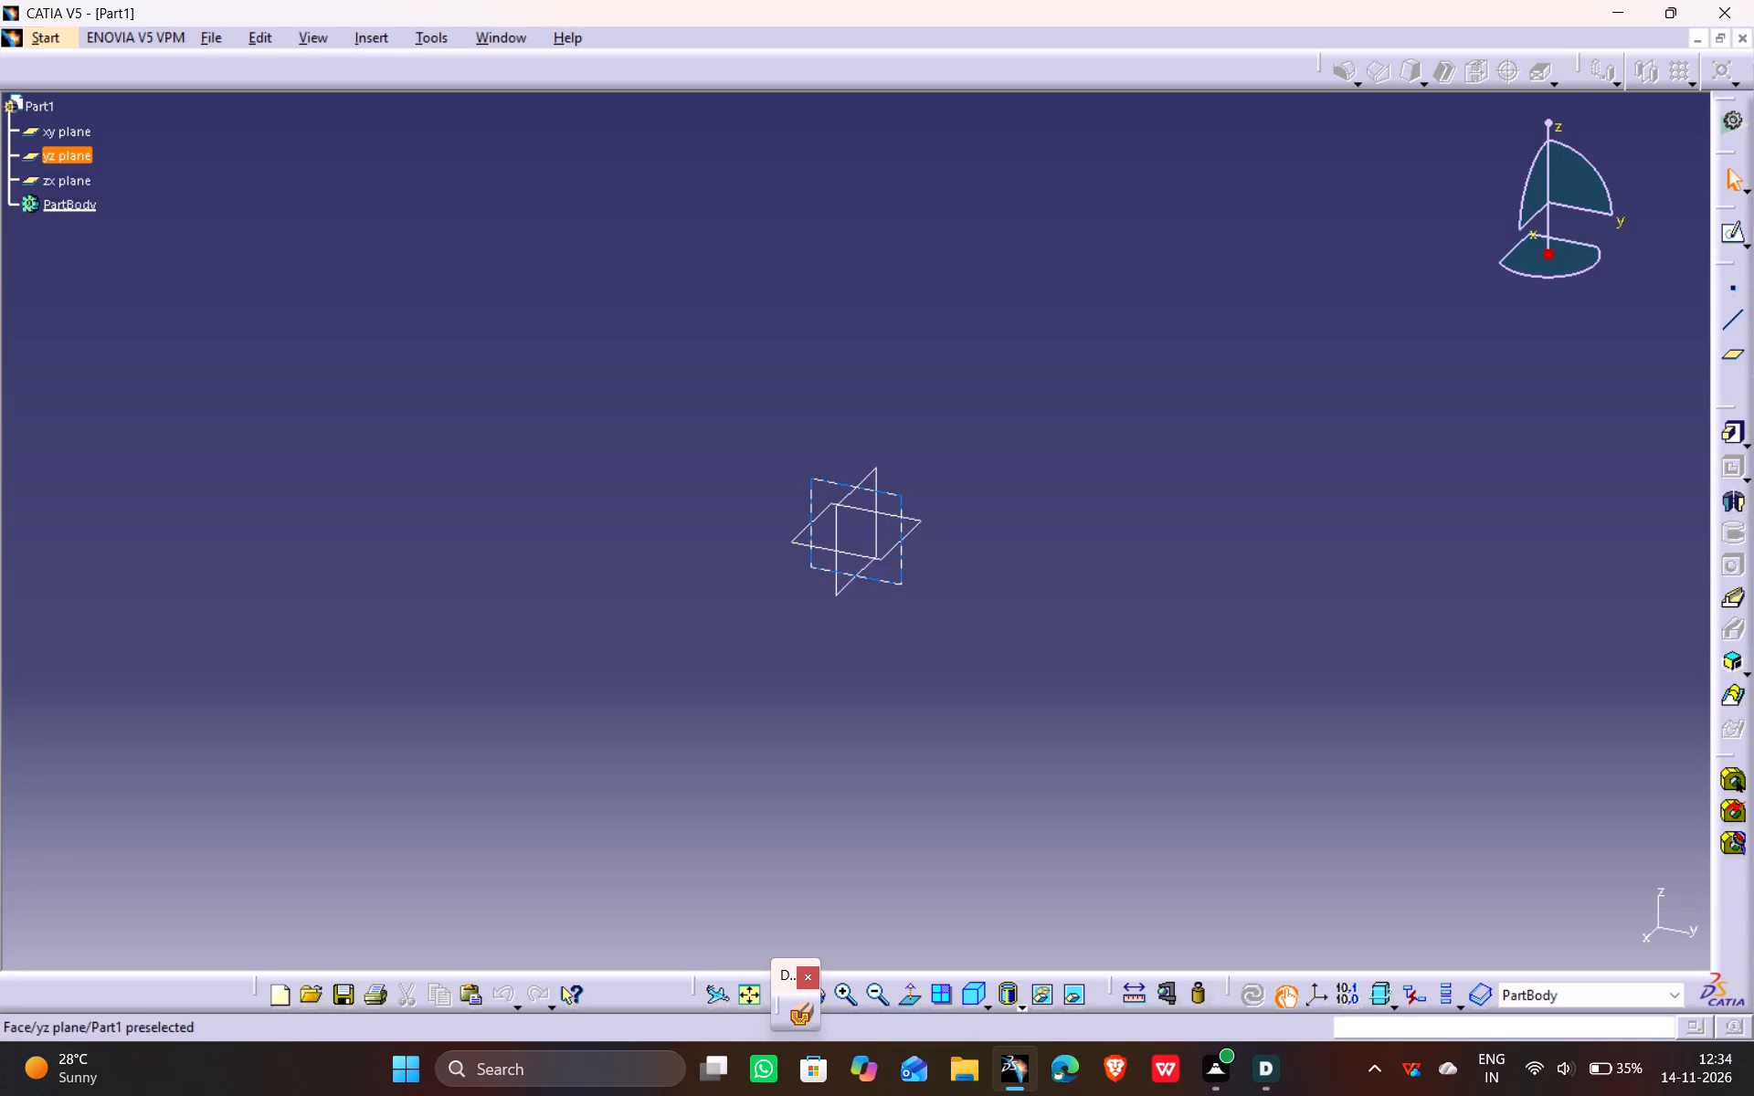
Open a positioned sketch on the xy plane with Reverse H and Swap enabled.
left_click(922, 526)
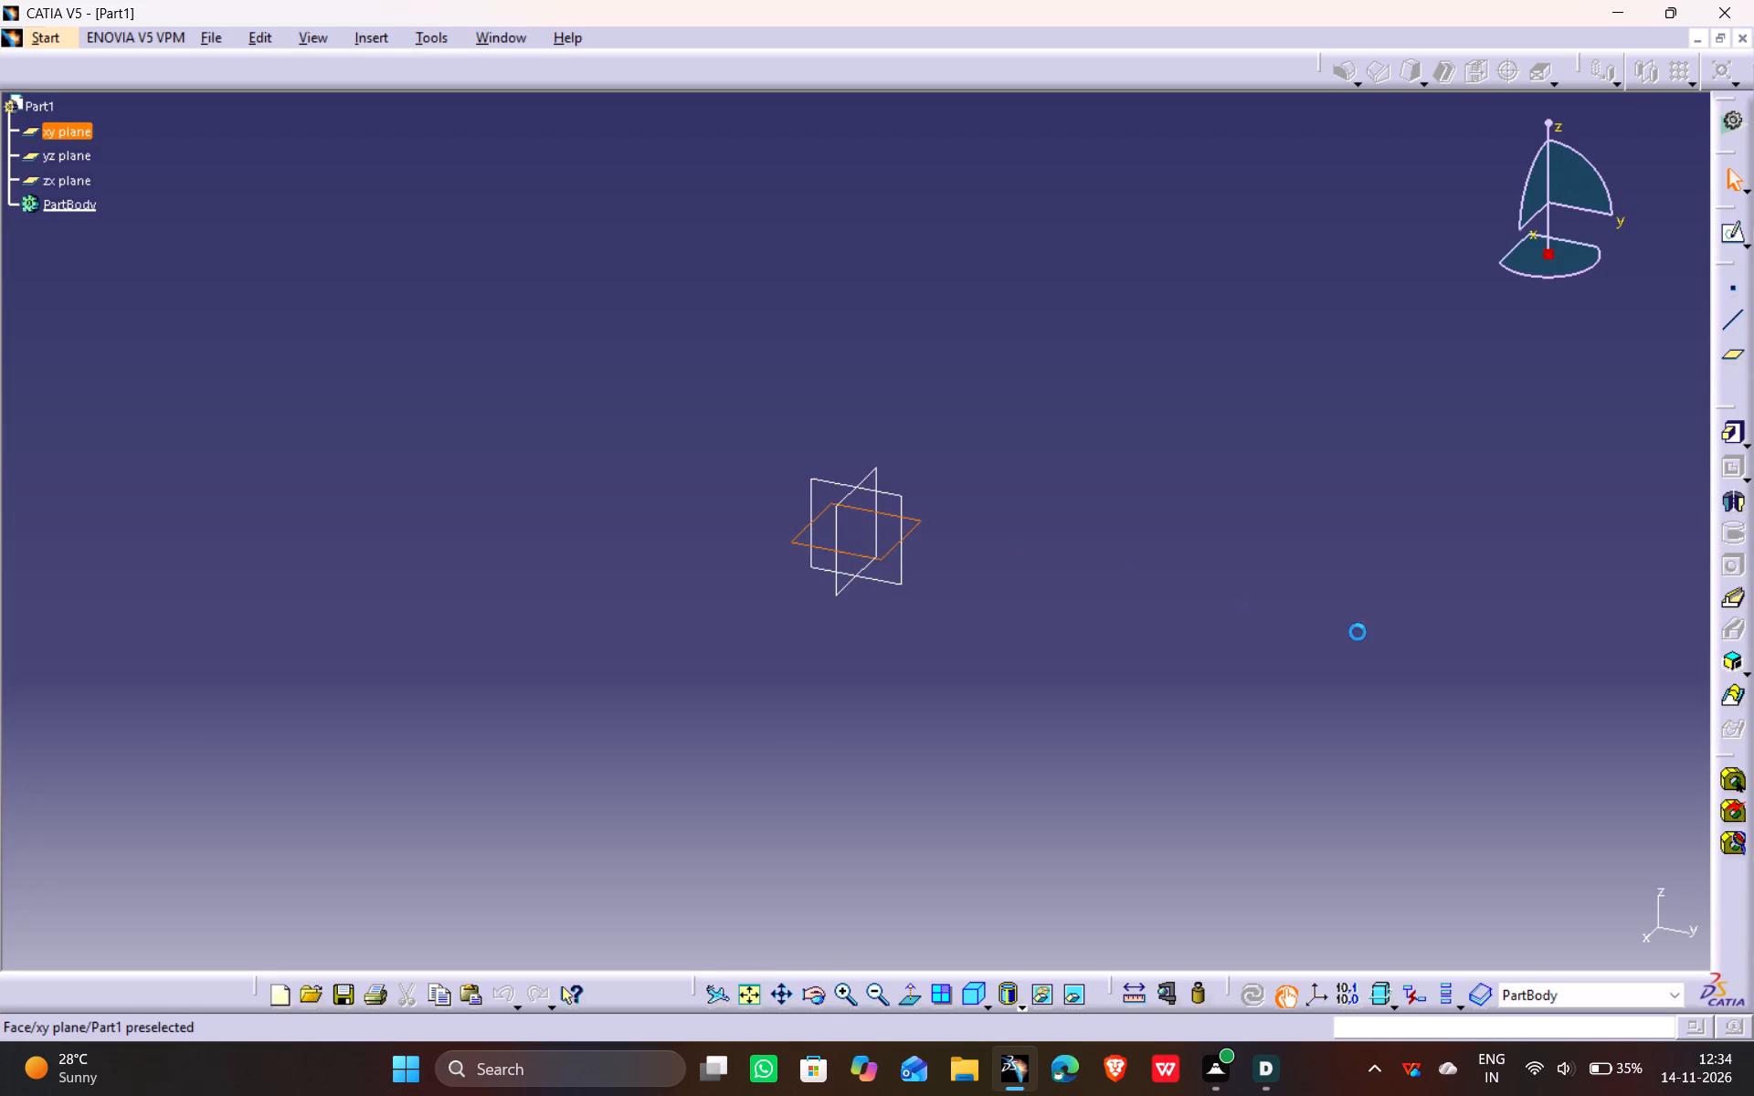
left_click(1743, 248)
left_click(1734, 278)
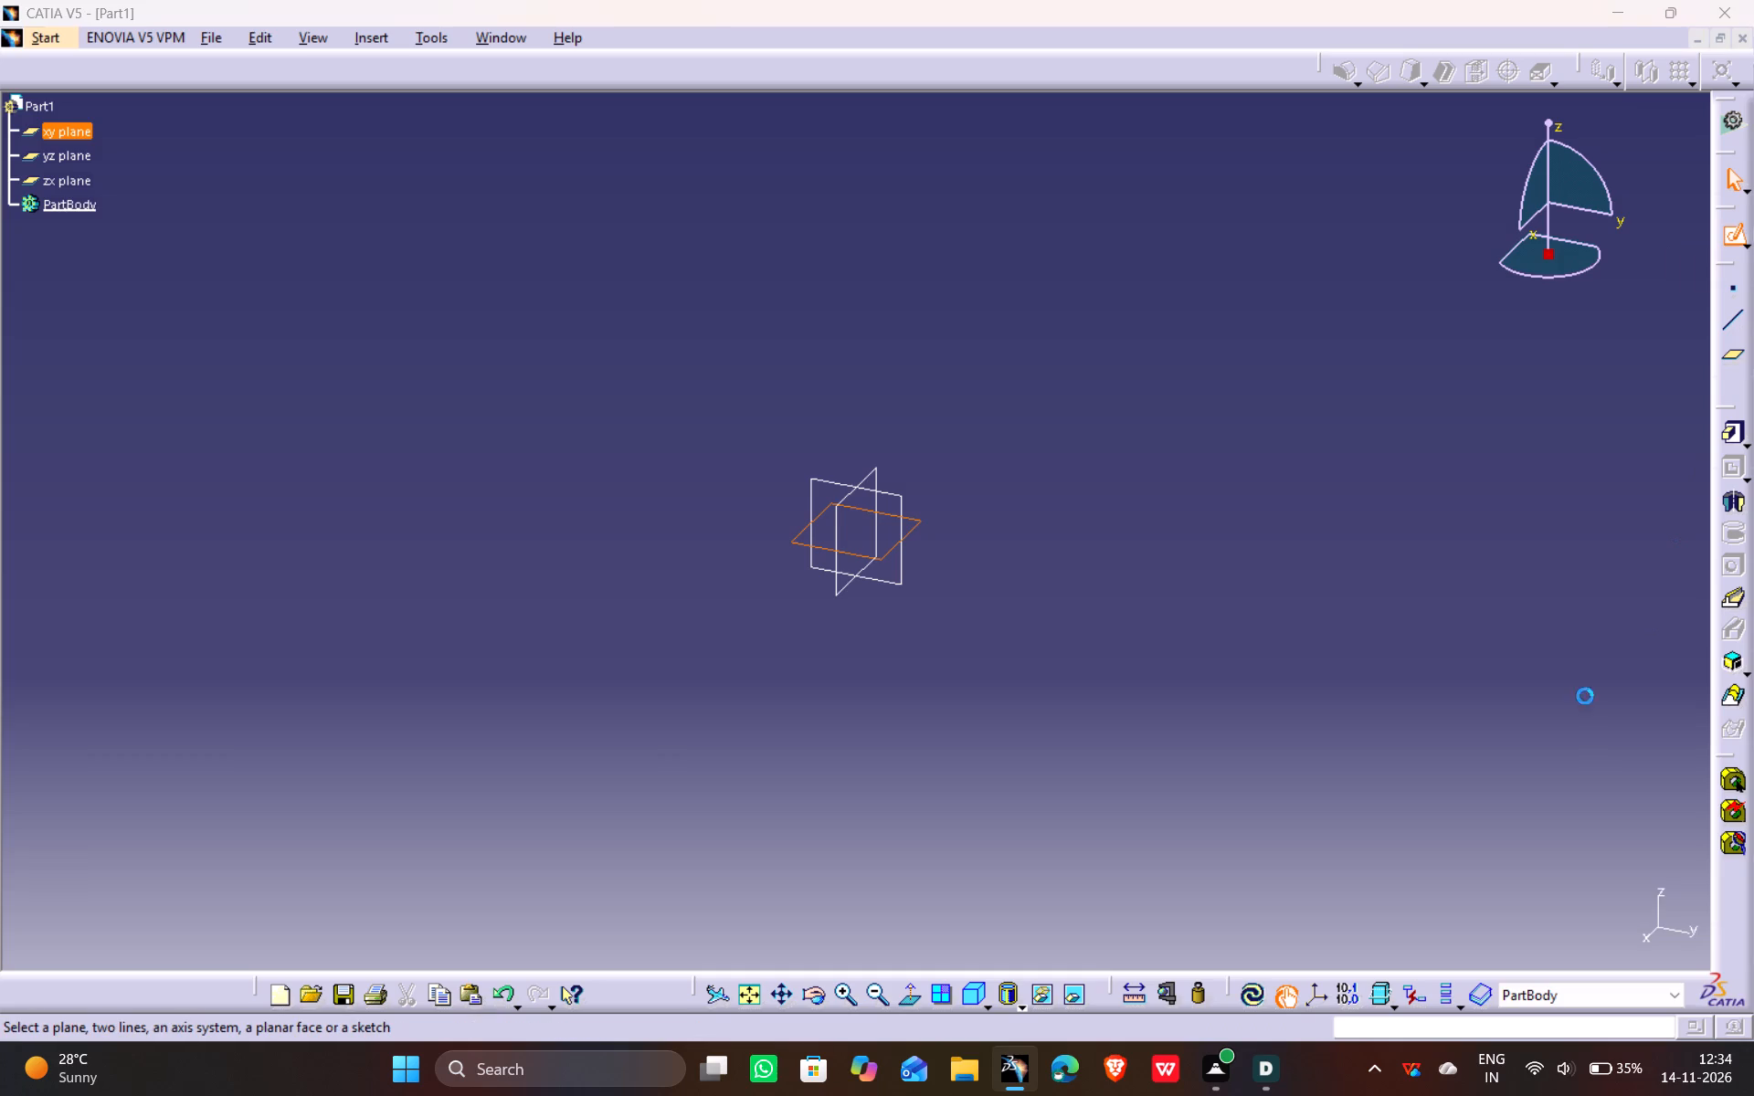
left_click(1500, 970)
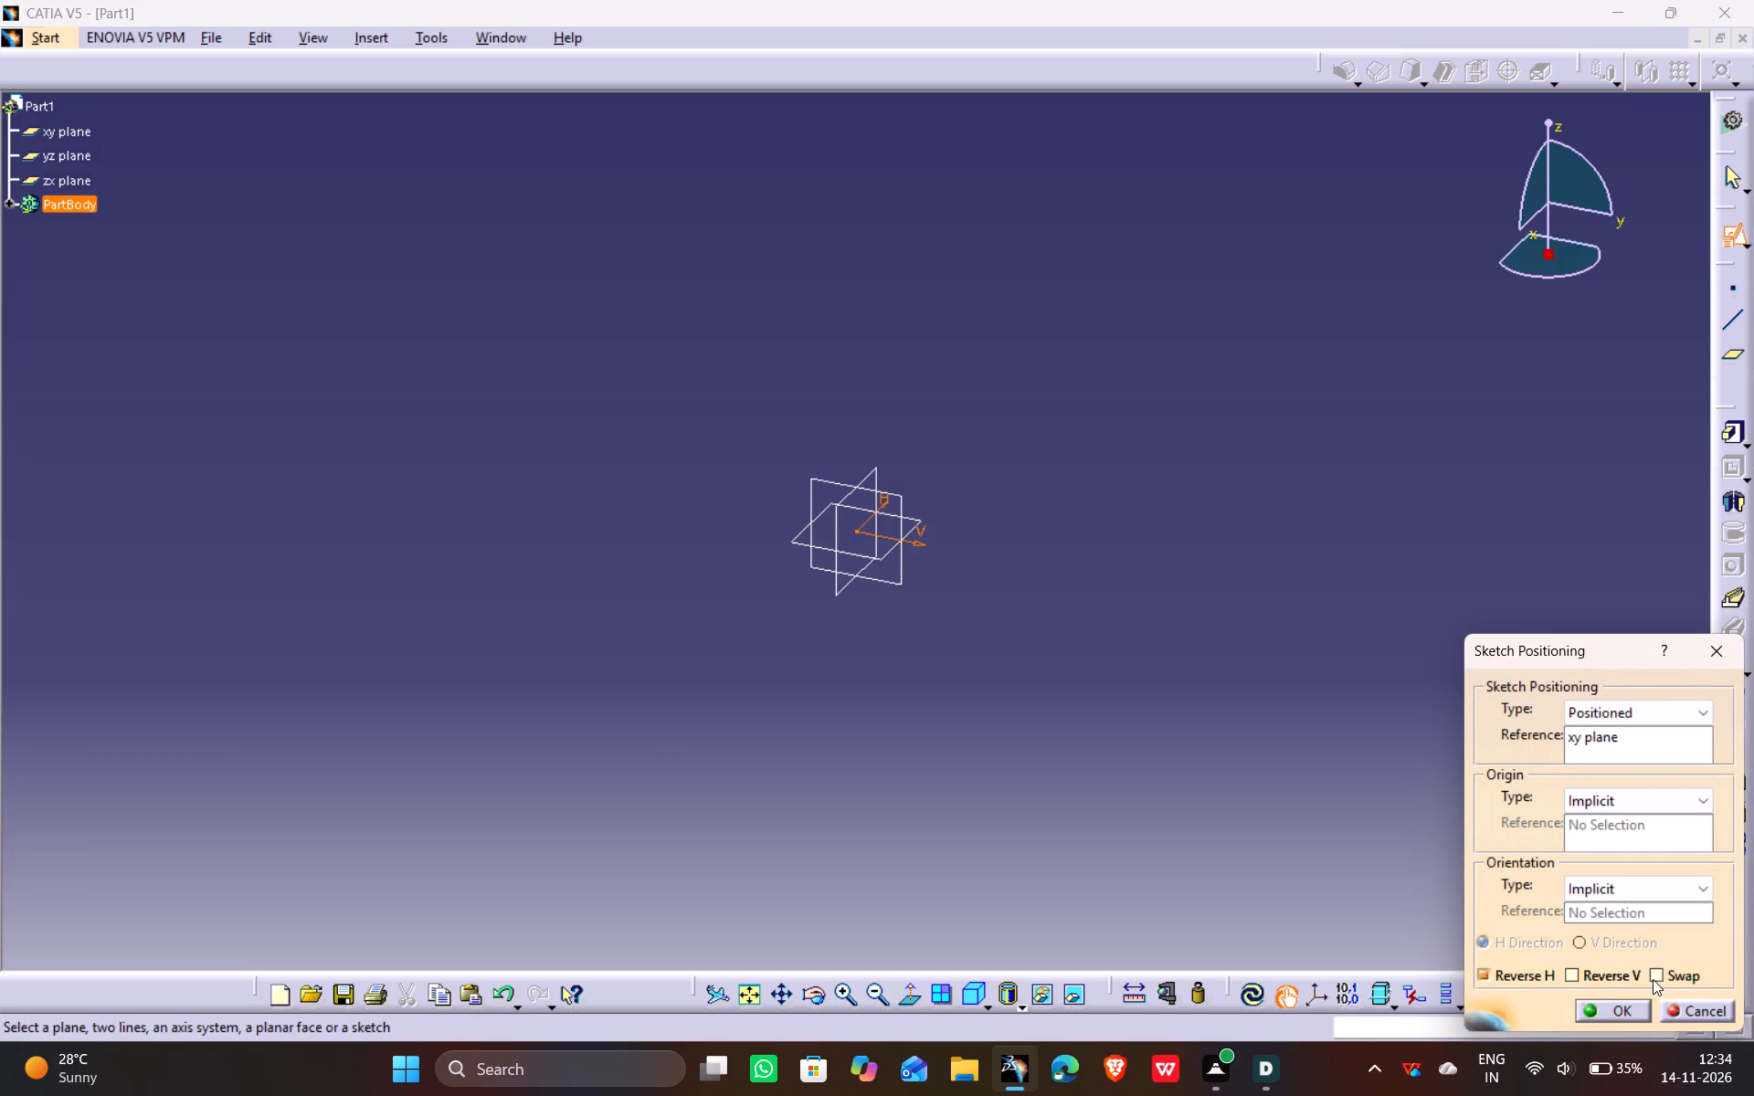
left_click(1650, 975)
left_click(1619, 1004)
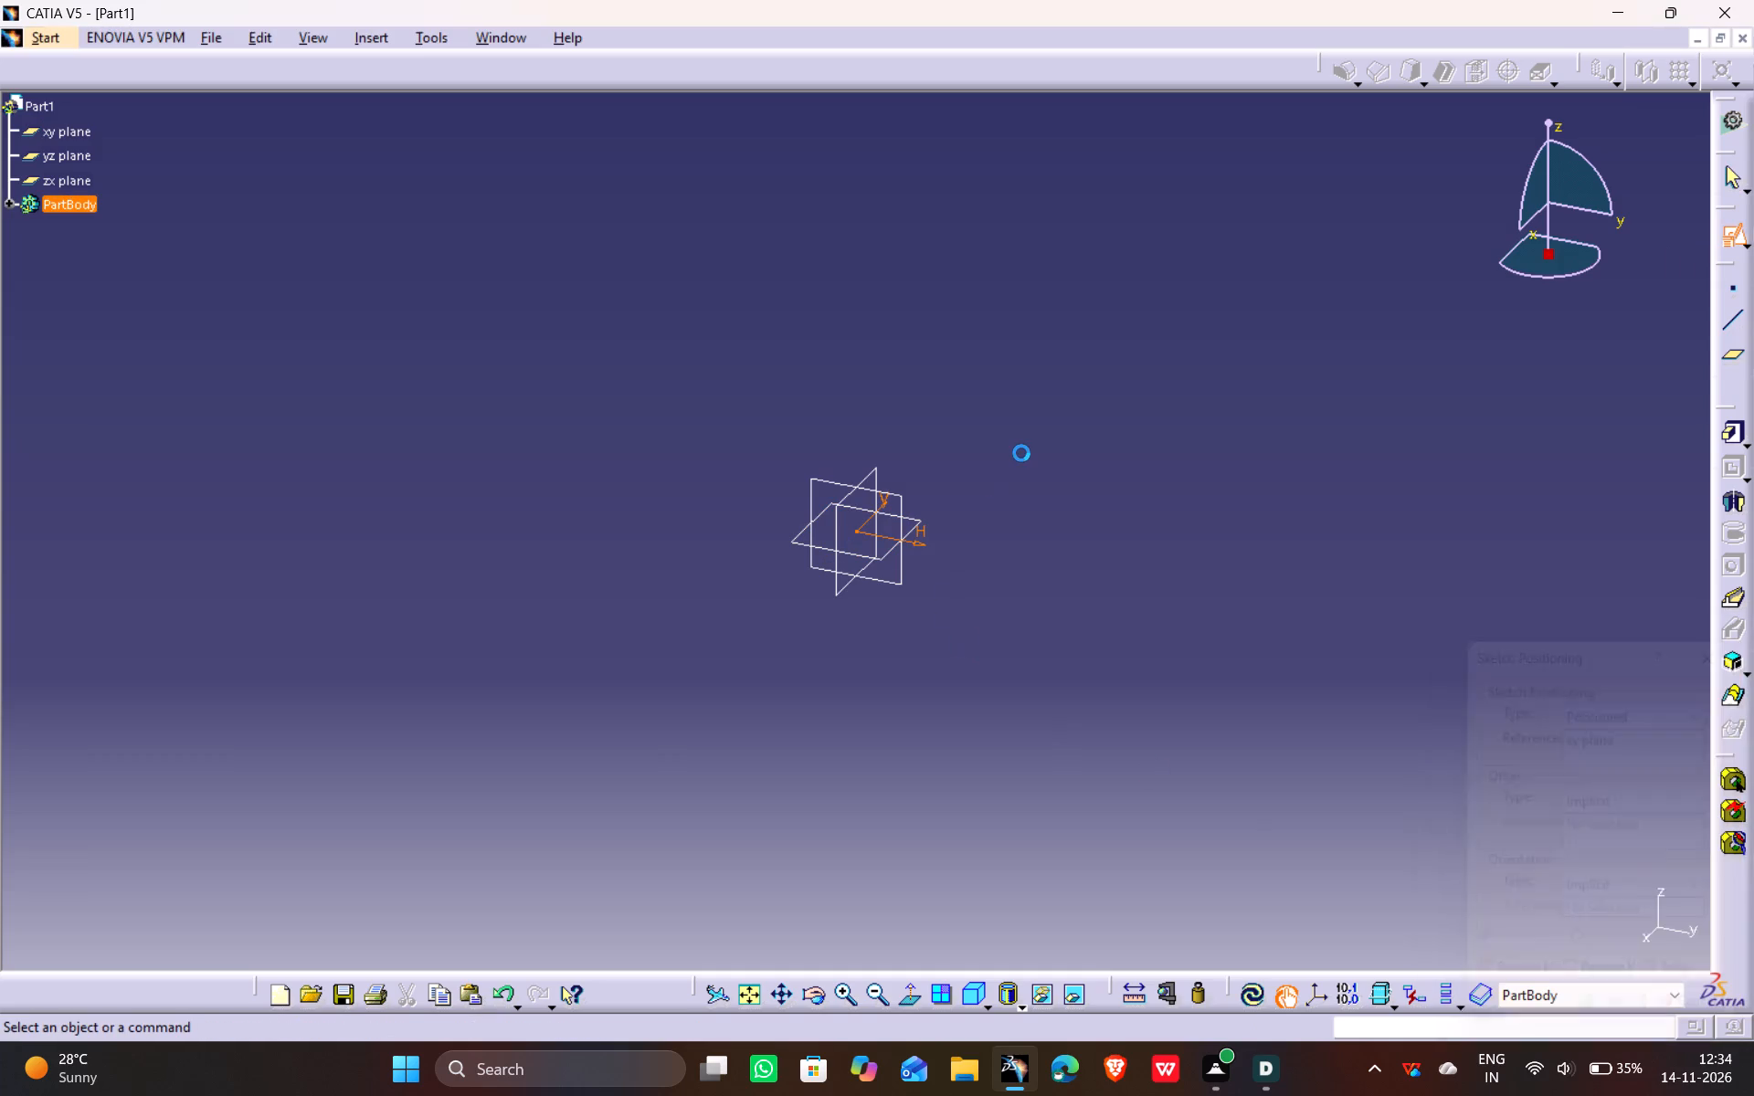
Sketch two concentric circles centred on the origin, about 70 mm and 61 mm in diameter, and dismiss the WPS Office notification.
middle_click_drag(783, 837, 790, 764, "ctrl")
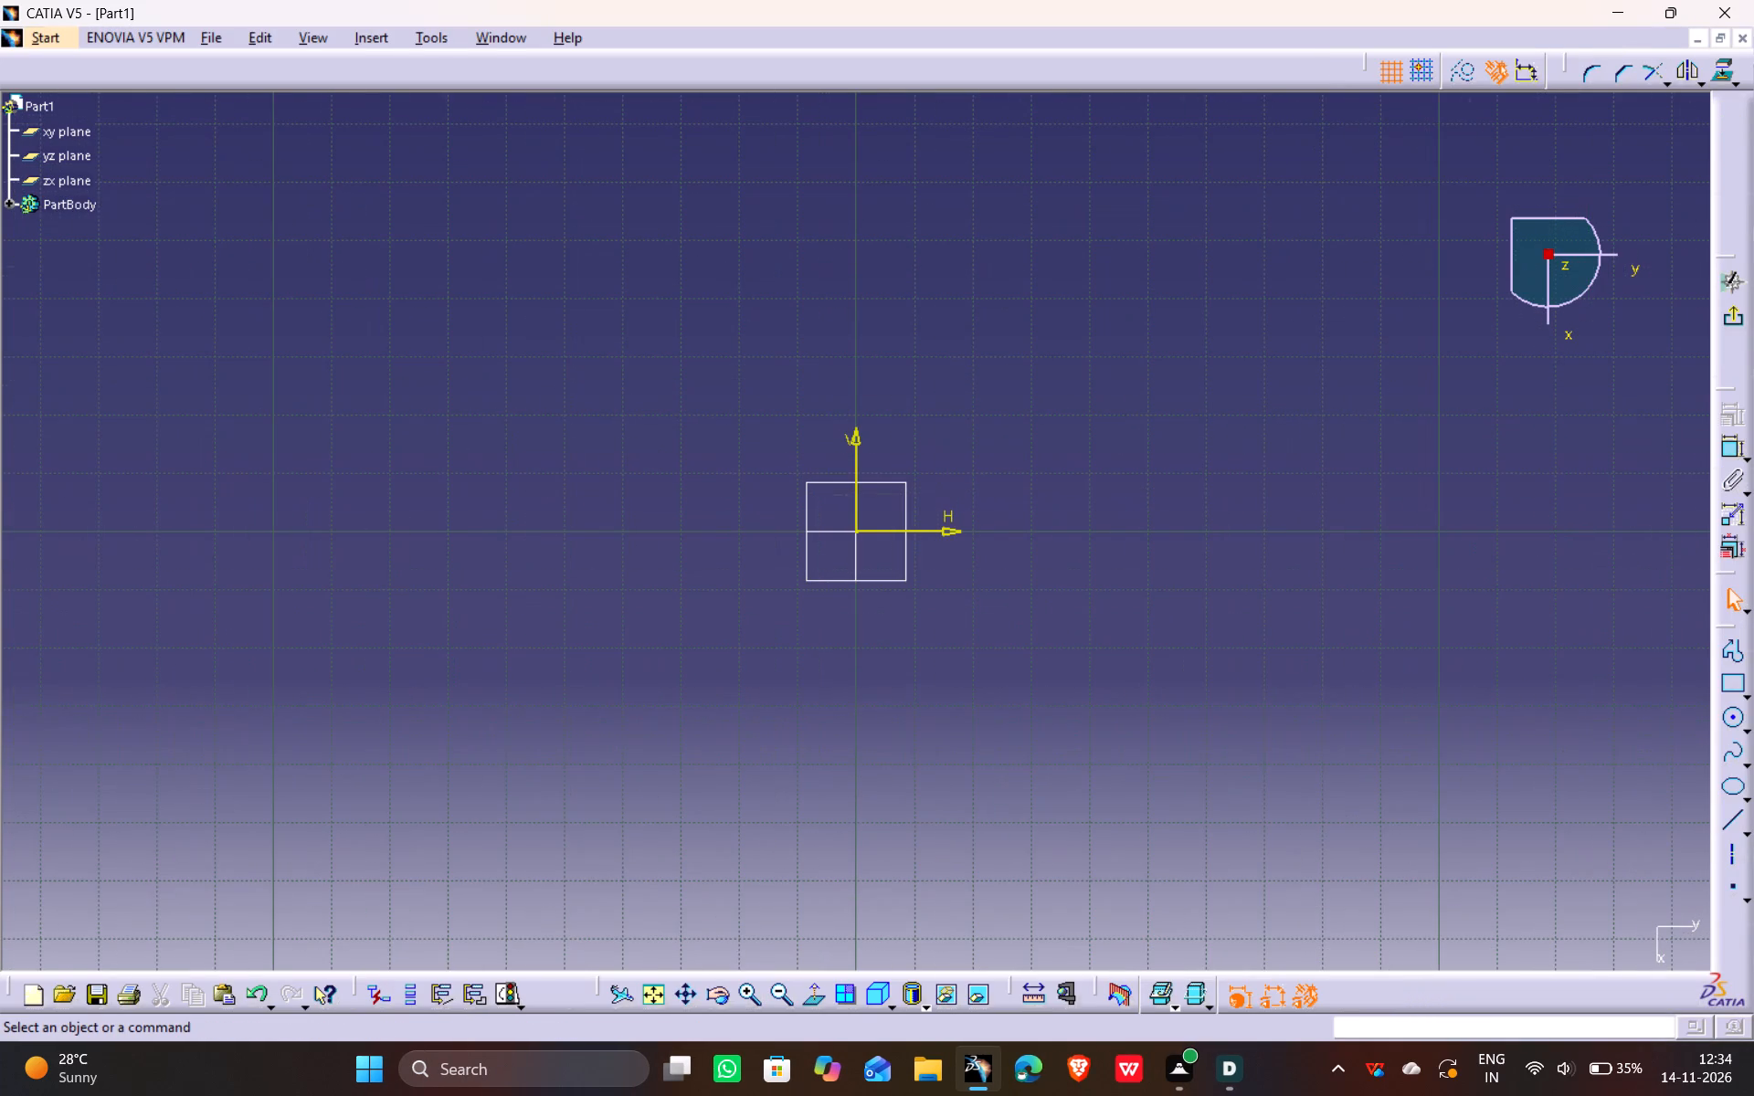
left_click(1738, 725)
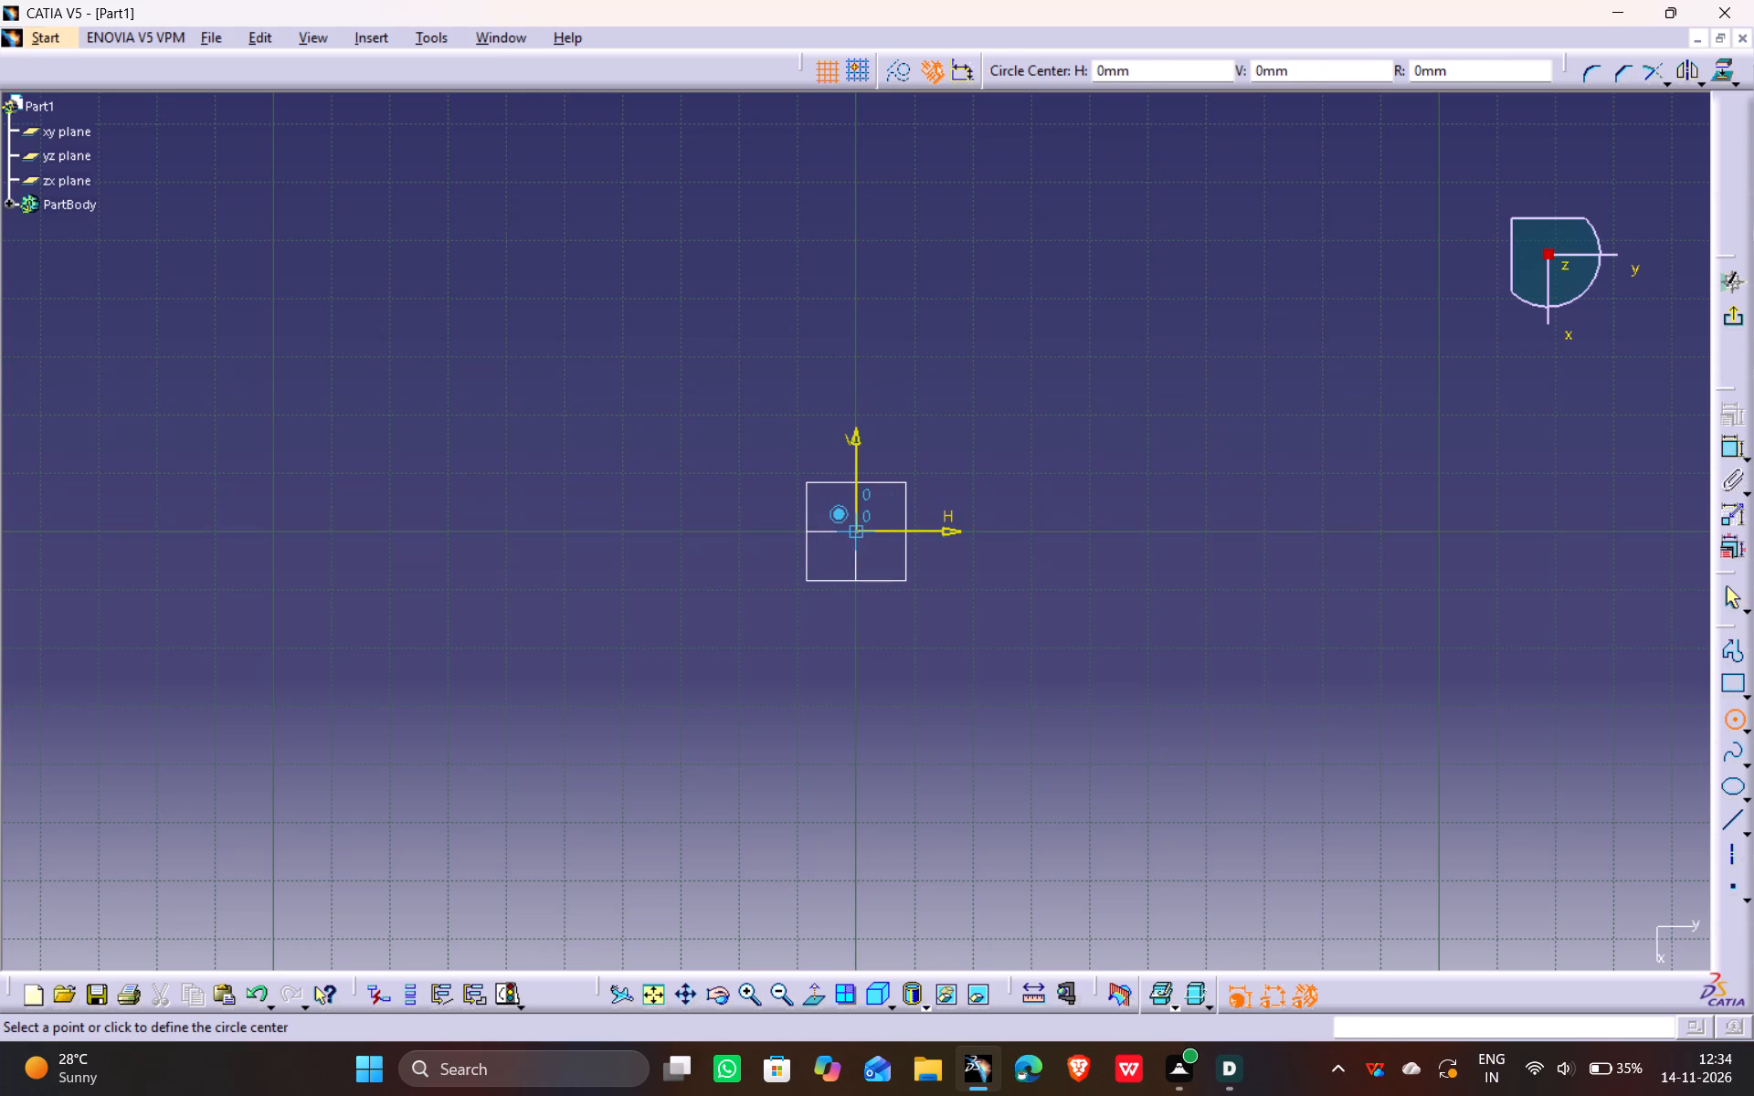
left_click(857, 532)
left_click(1051, 587)
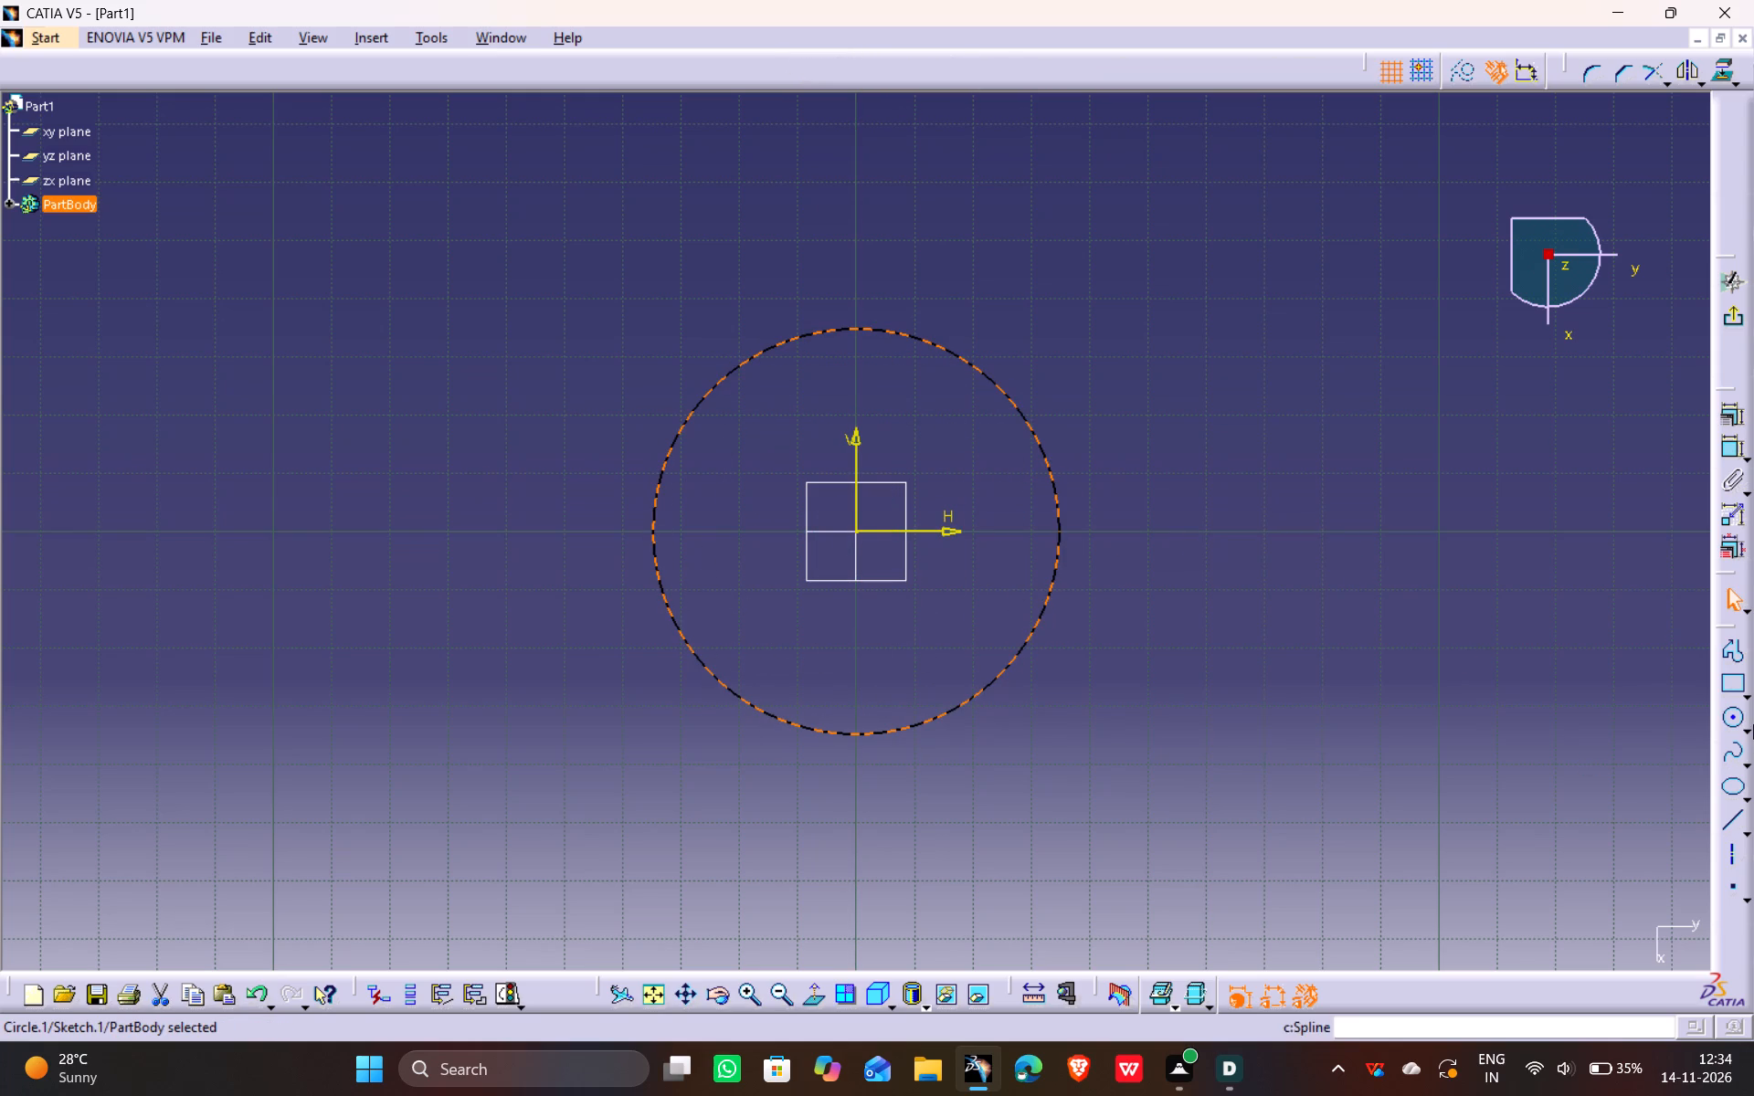
left_click(1732, 716)
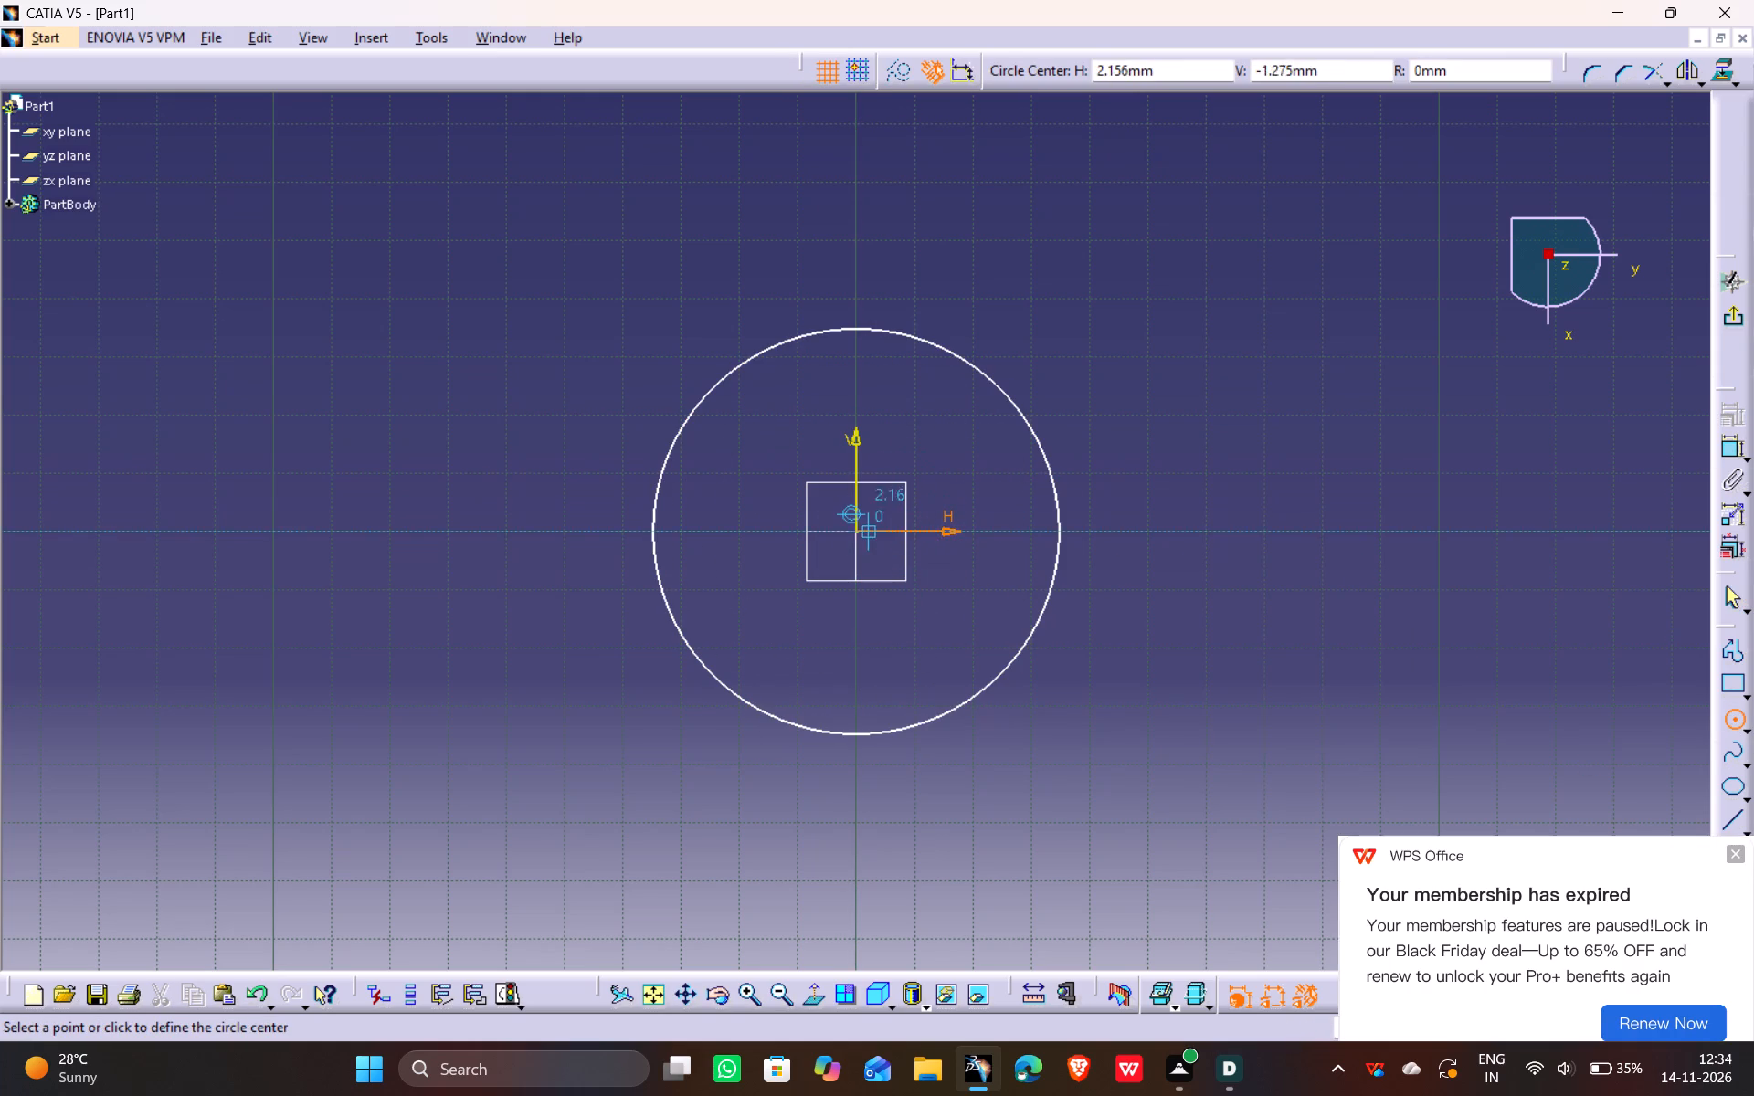
left_click(857, 531)
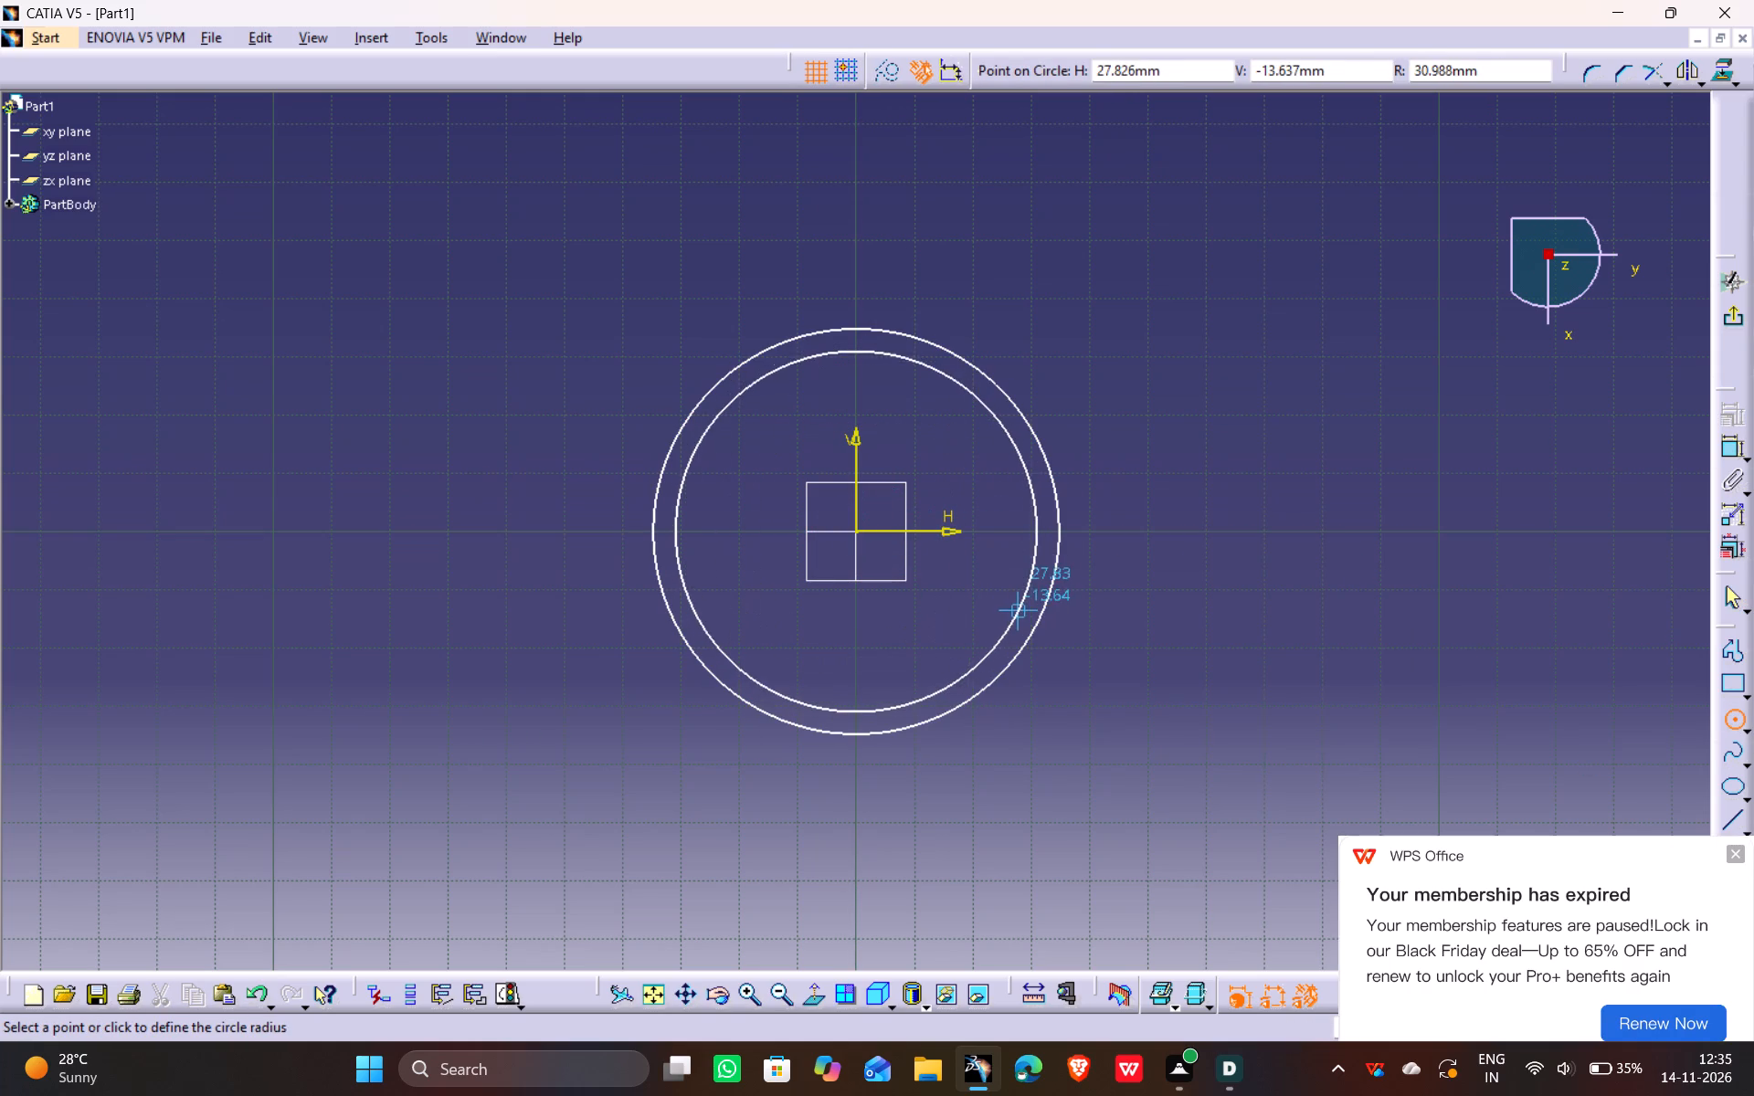
left_click(1011, 620)
left_click(1272, 501)
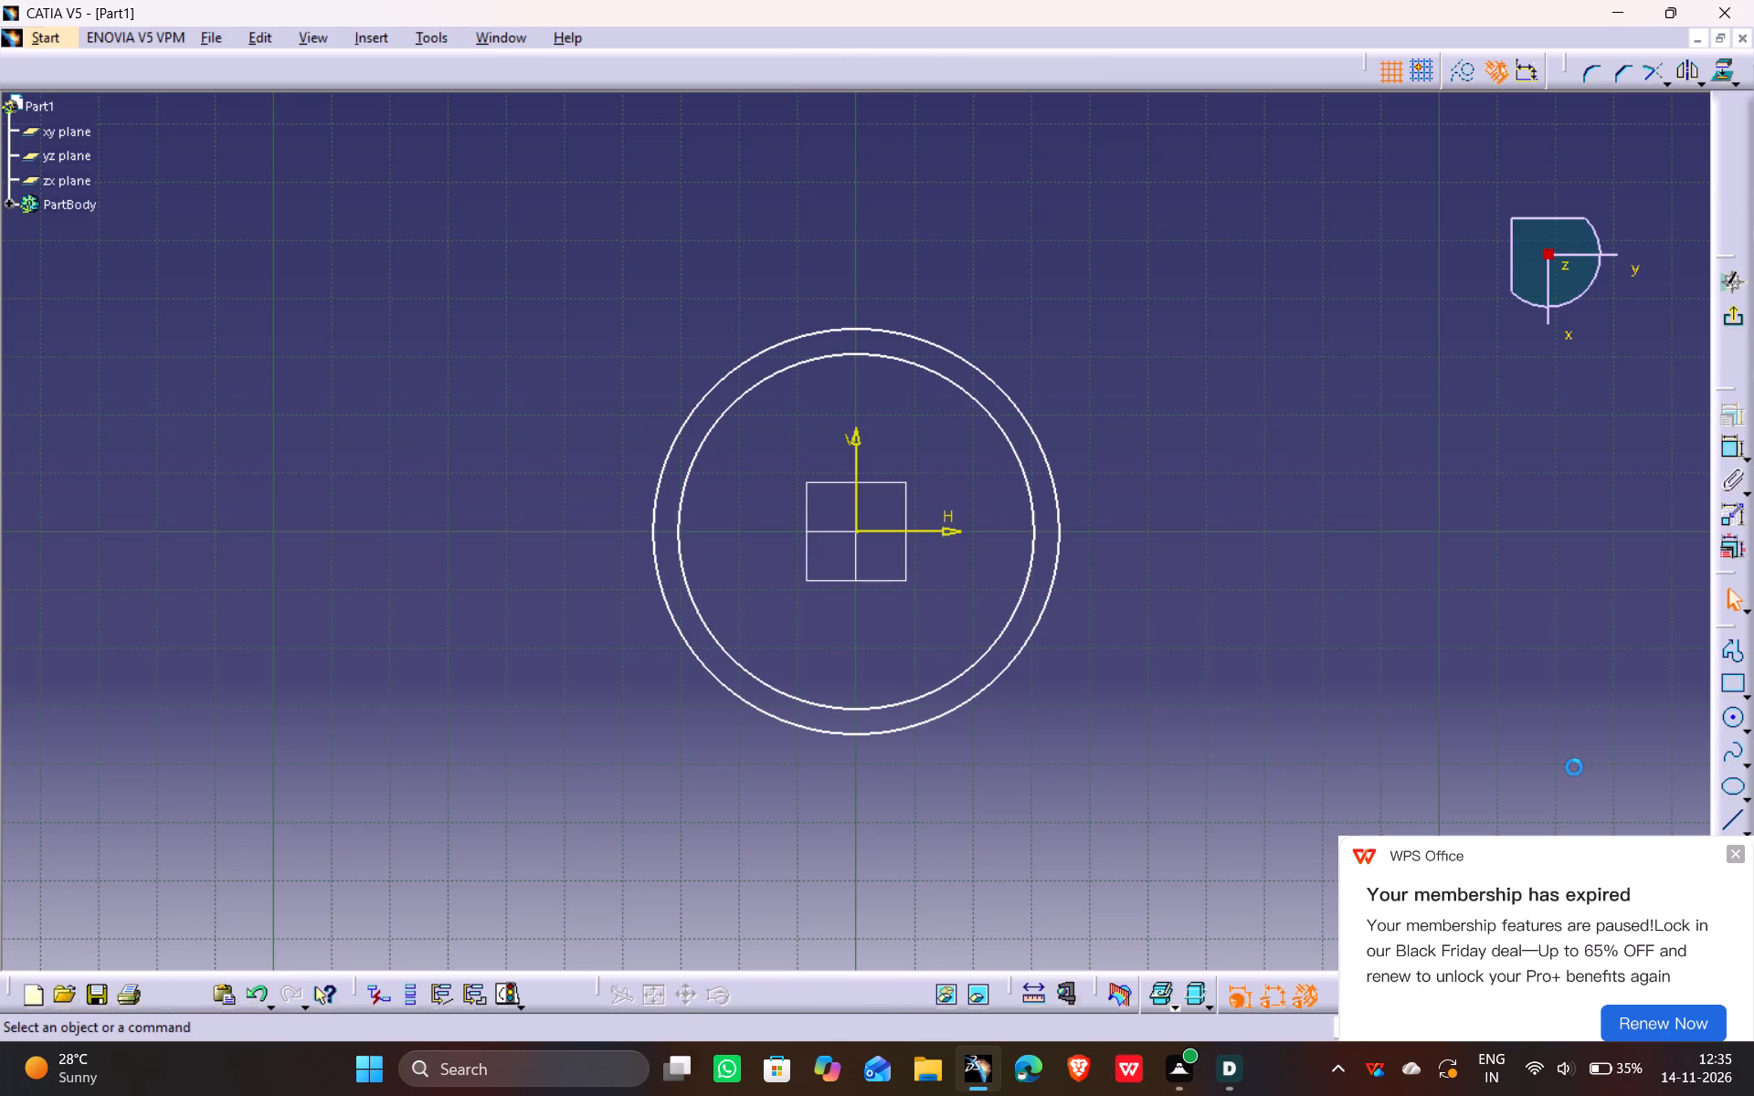
left_click(1730, 855)
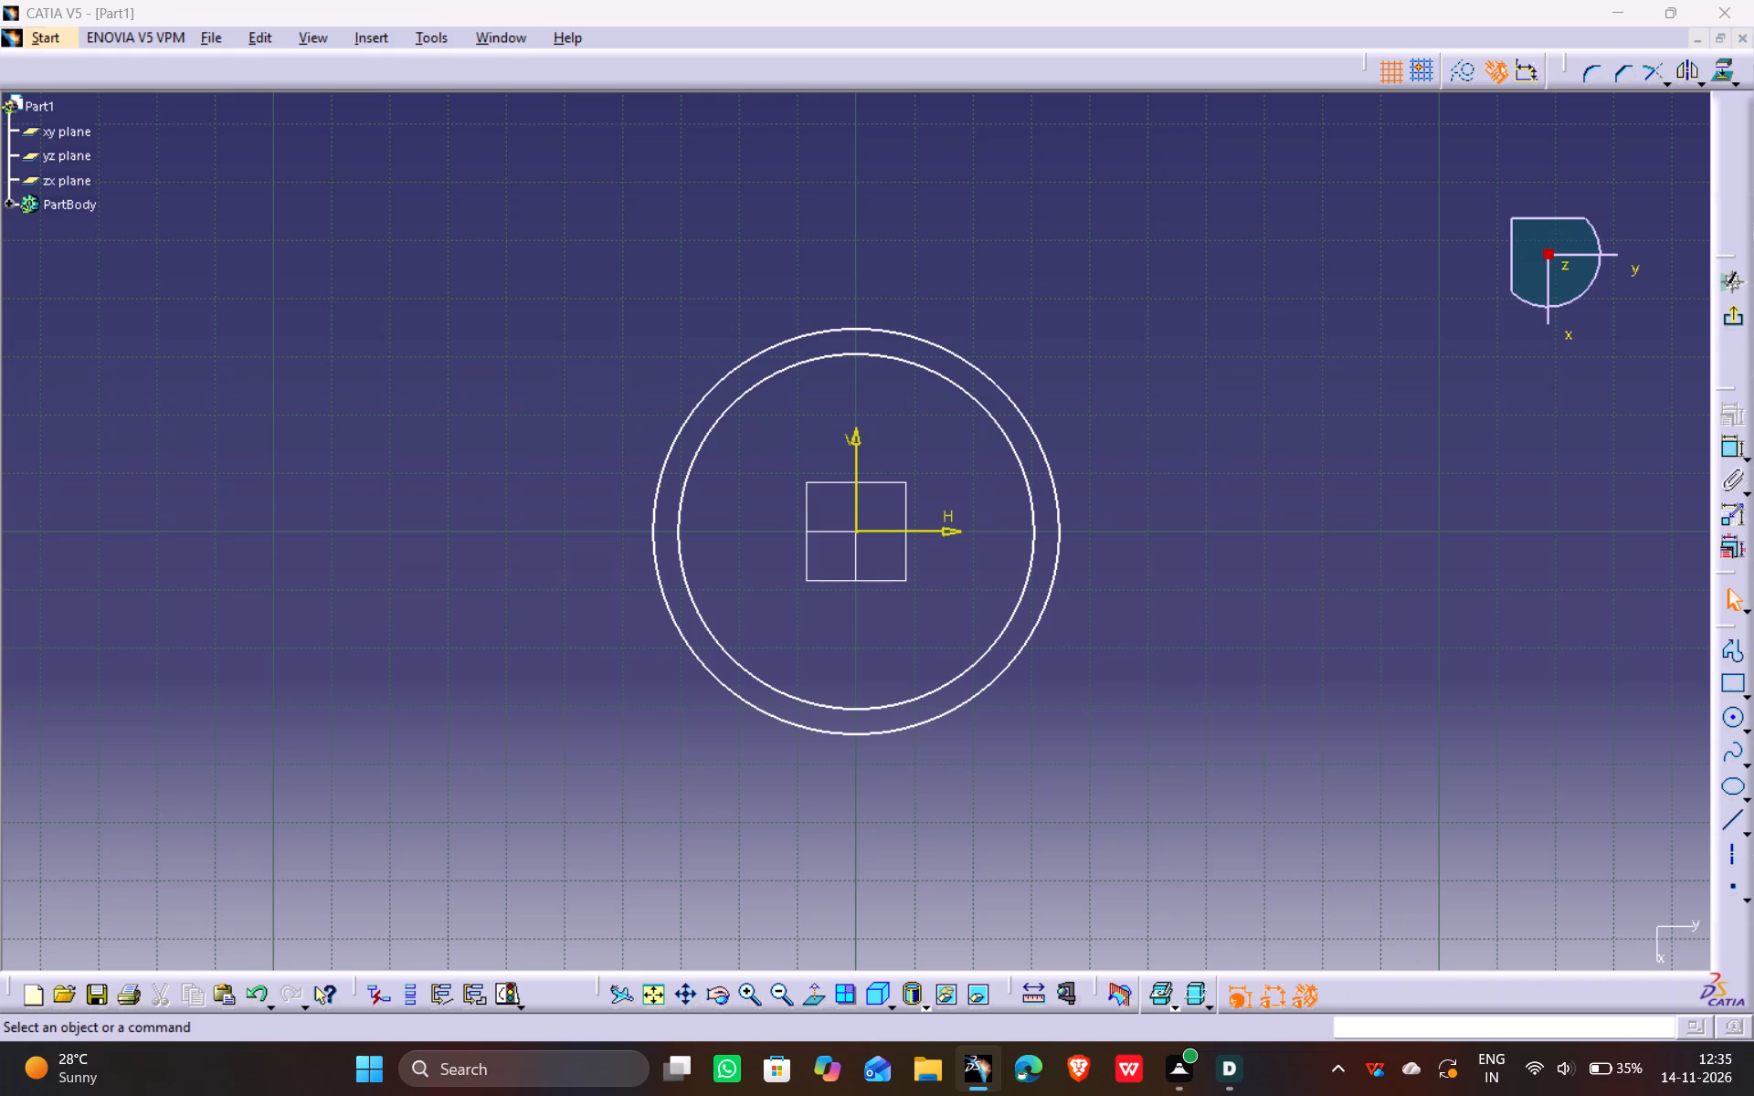
Dimension the outer circle's diameter and set it to 100 mm.
left_click(1053, 585)
left_click(1723, 449)
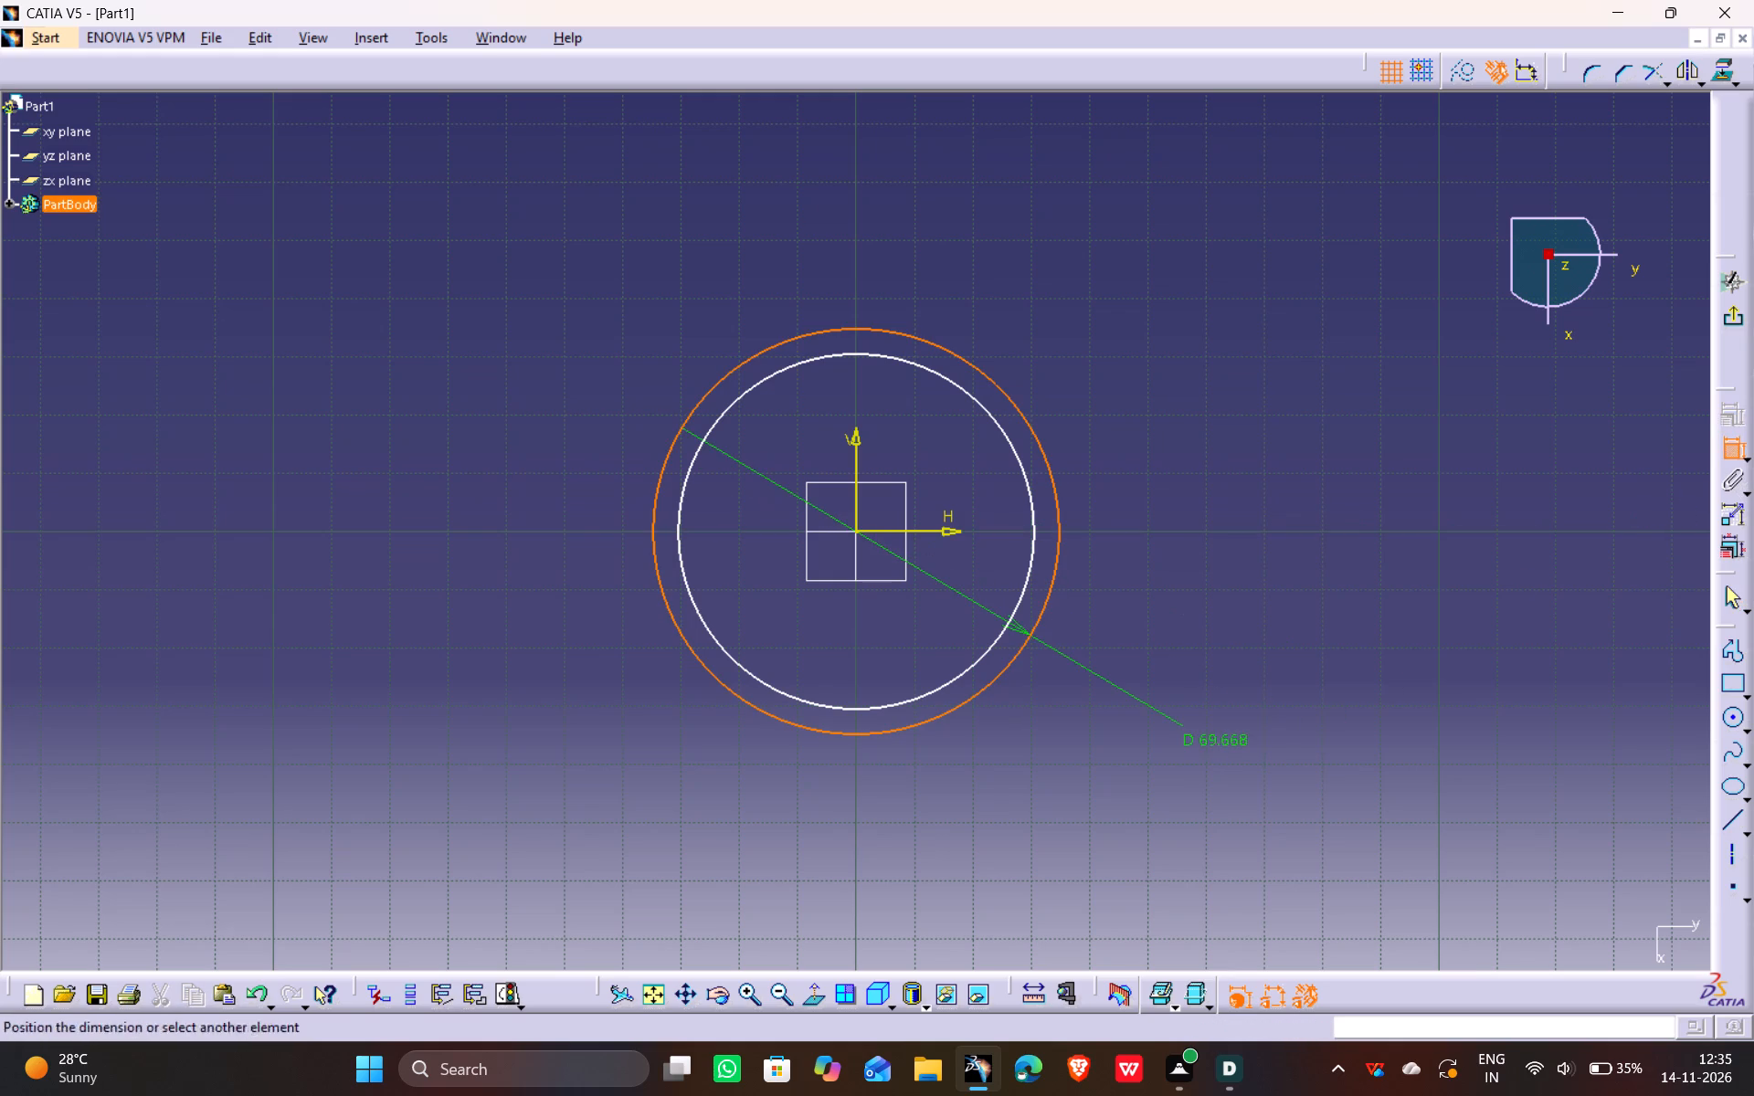
left_click(1214, 747)
double_click(1231, 744)
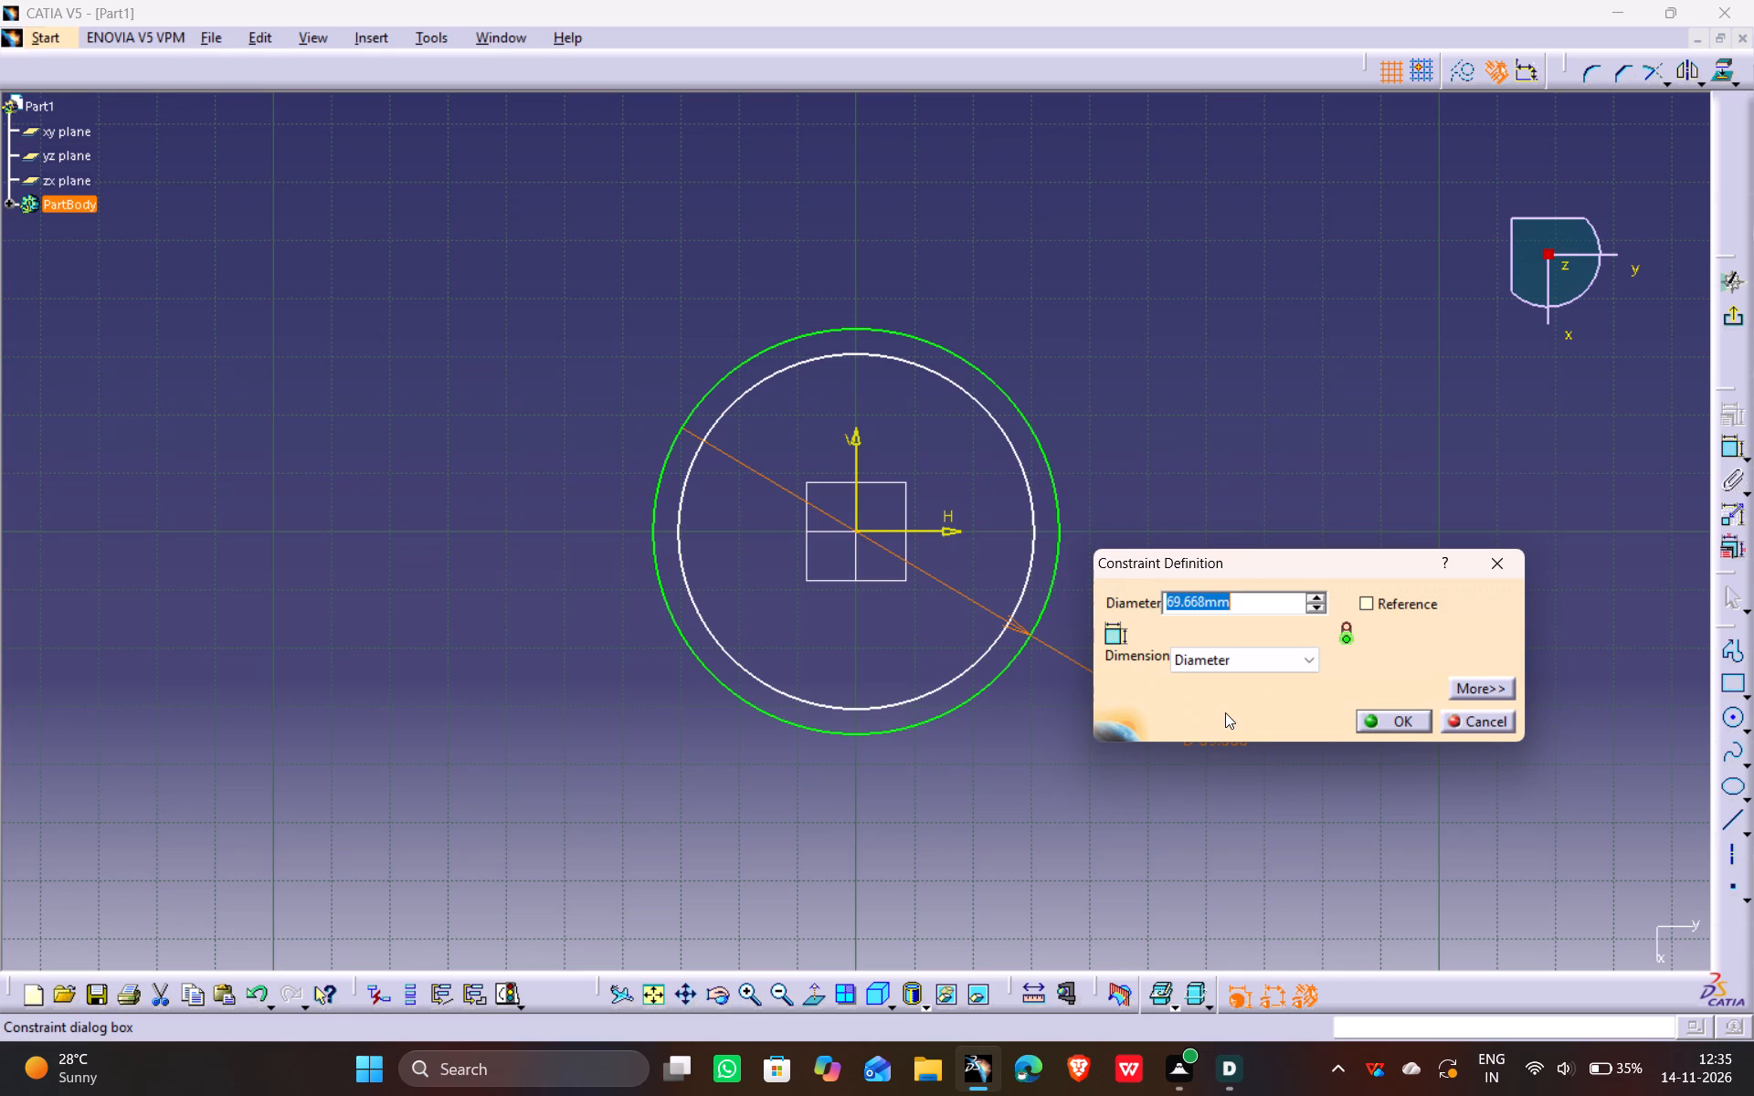
type("100")
key("Return")
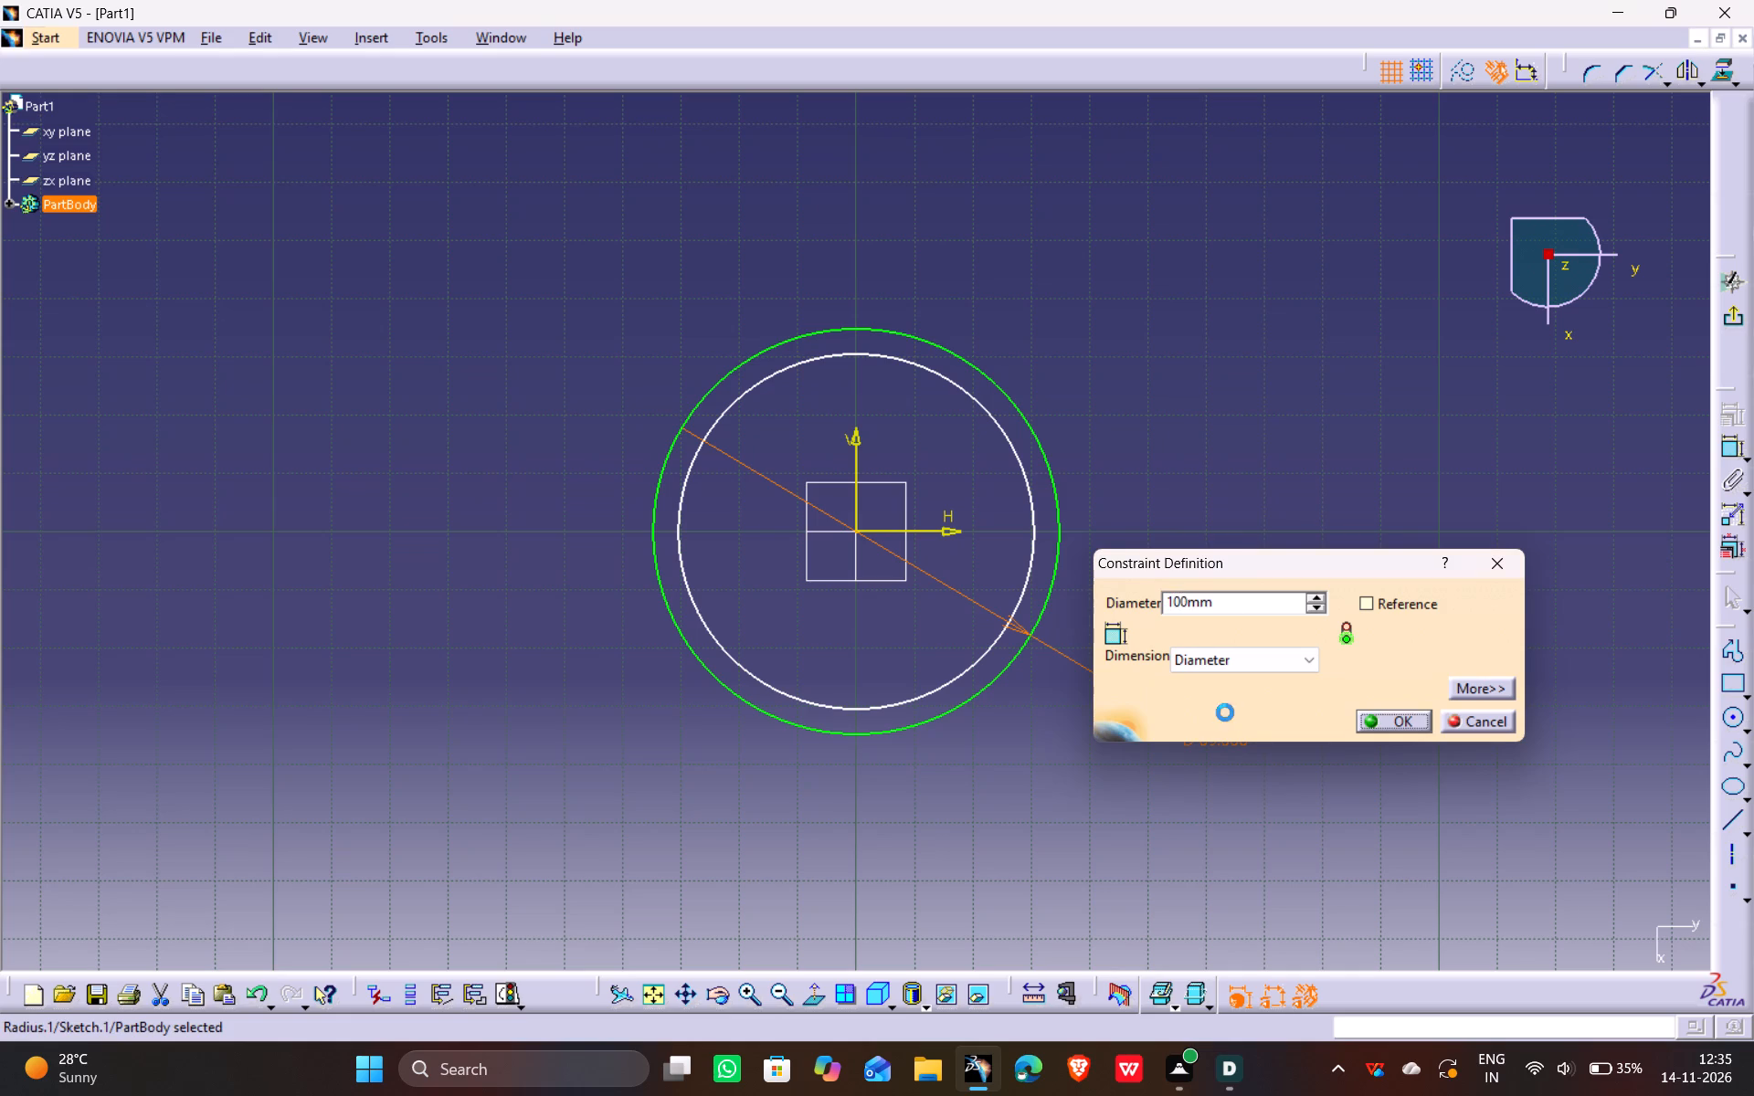
Dimension the inner circle's diameter and set it to 90 mm.
left_click(1033, 553)
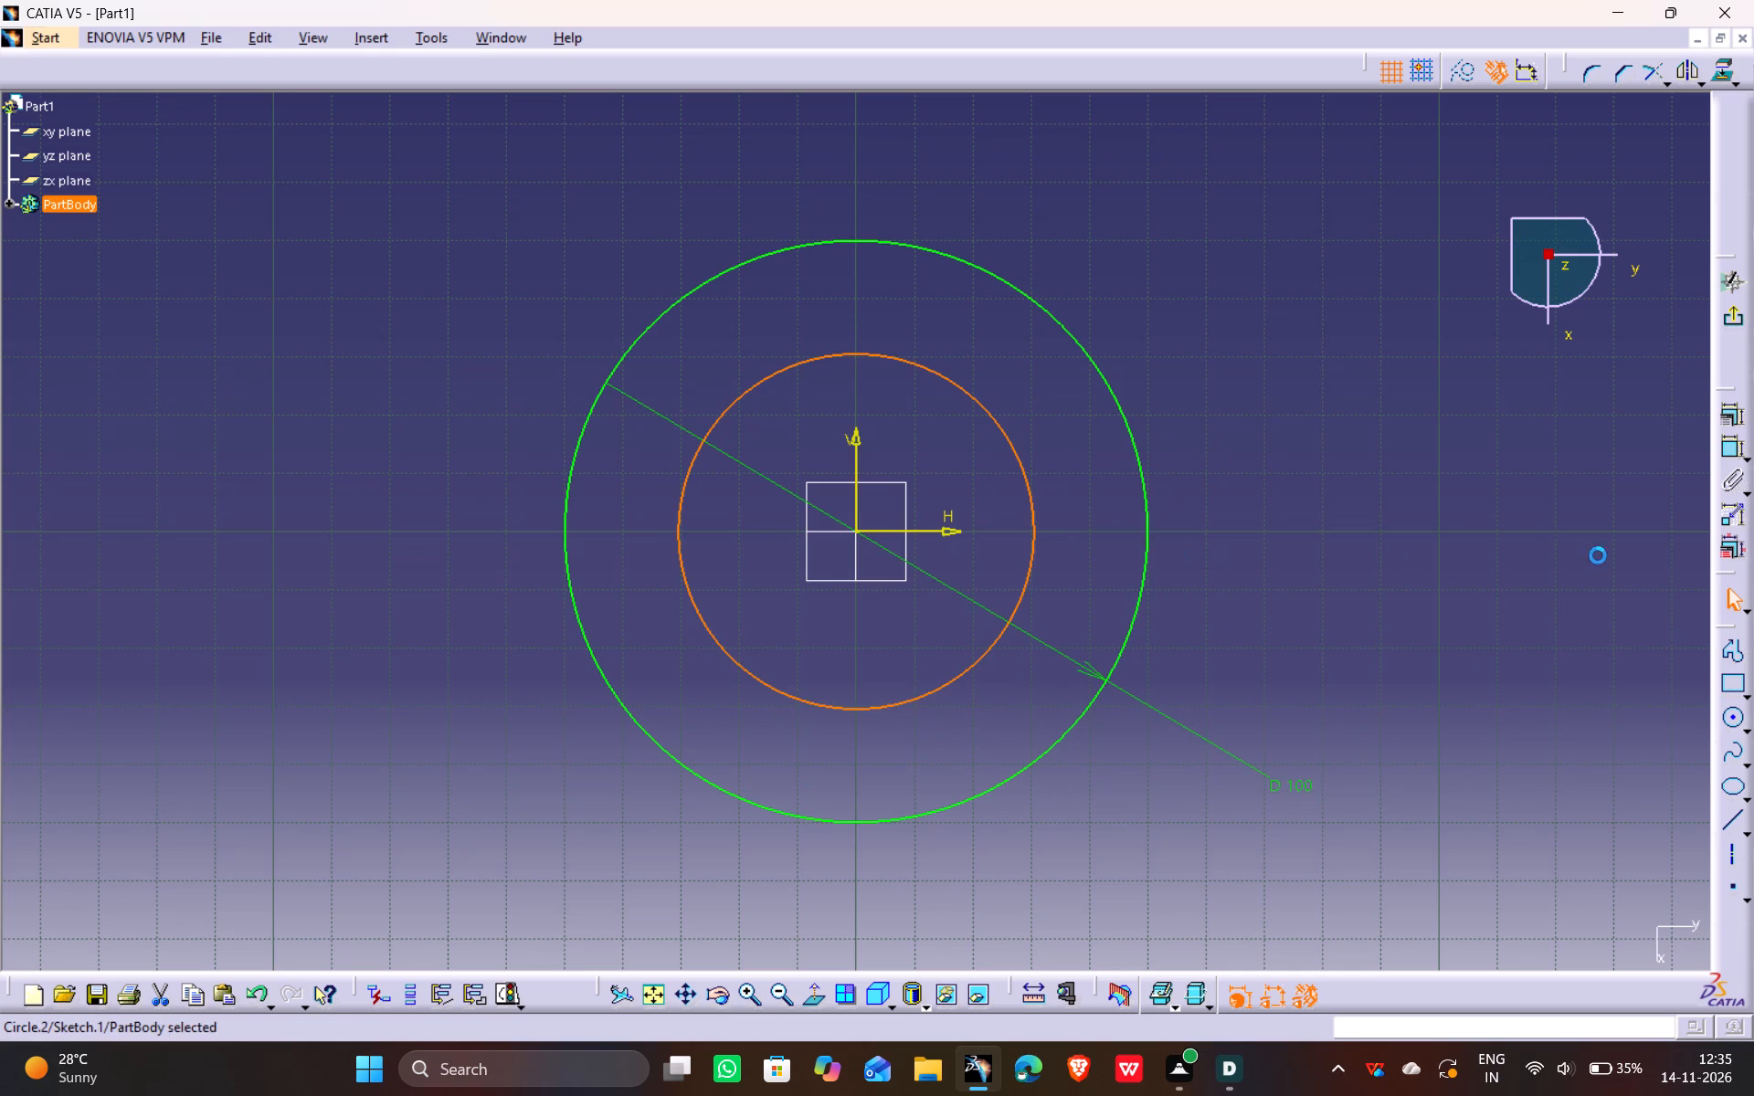
left_click(1737, 444)
left_click(1332, 755)
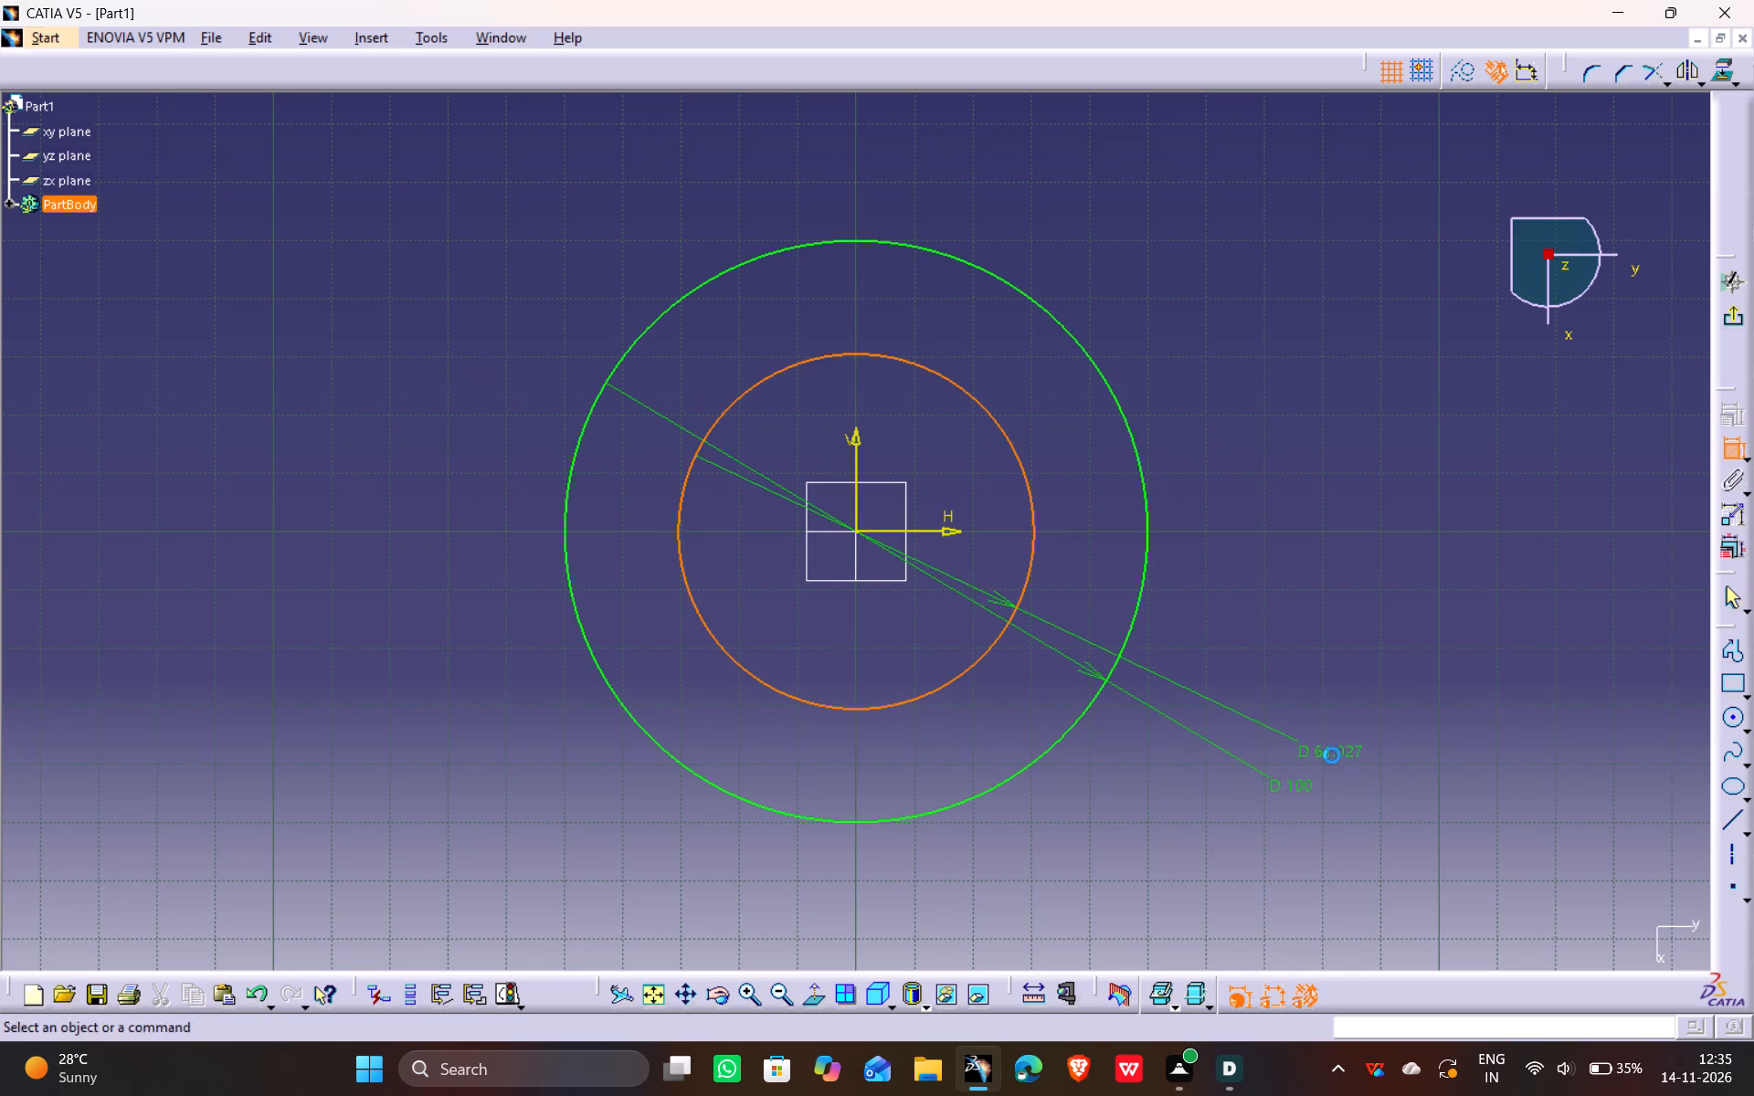
double_click(1348, 749)
type("90")
key("Return")
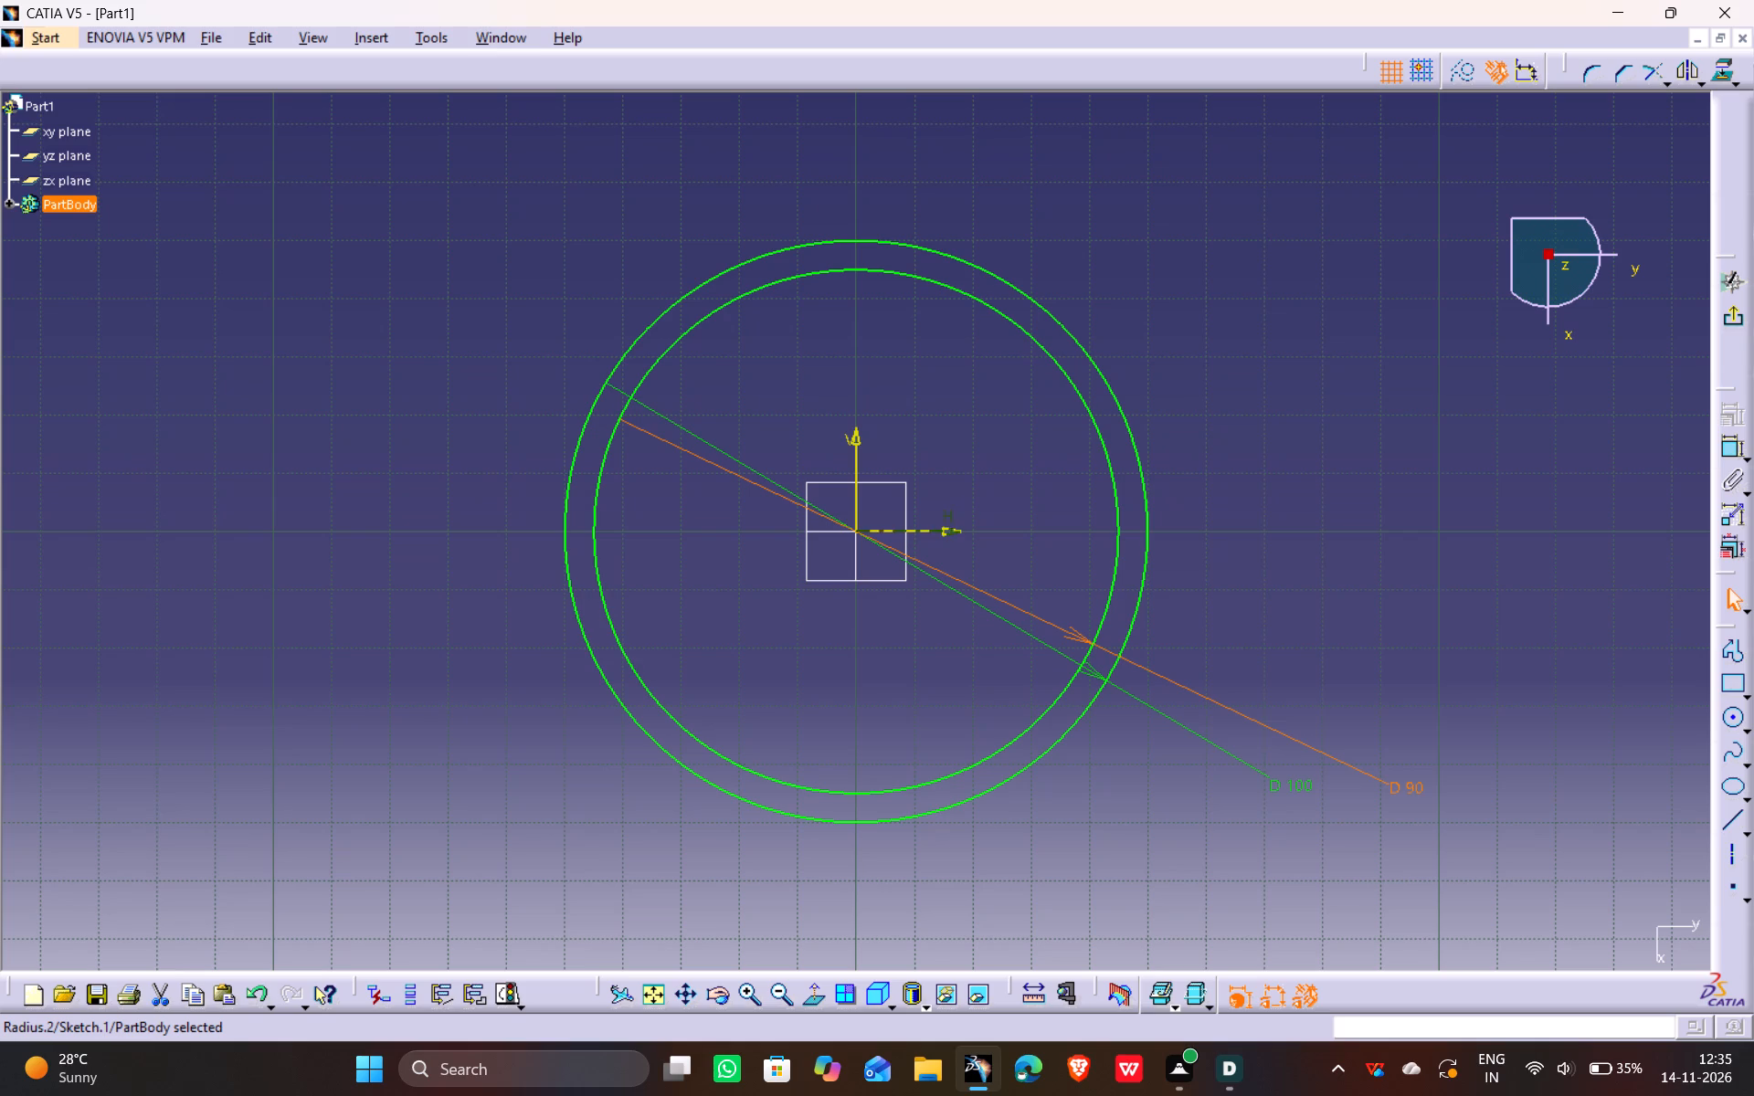
Sketch an open bracket profile: diagonal up from the outer circle, two horizontals about 8 mm apart joined by a short side, diagonal back toward the inner circle.
middle_click_drag(902, 499, 903, 560, "ctrl")
middle_click_drag(900, 564, 906, 712)
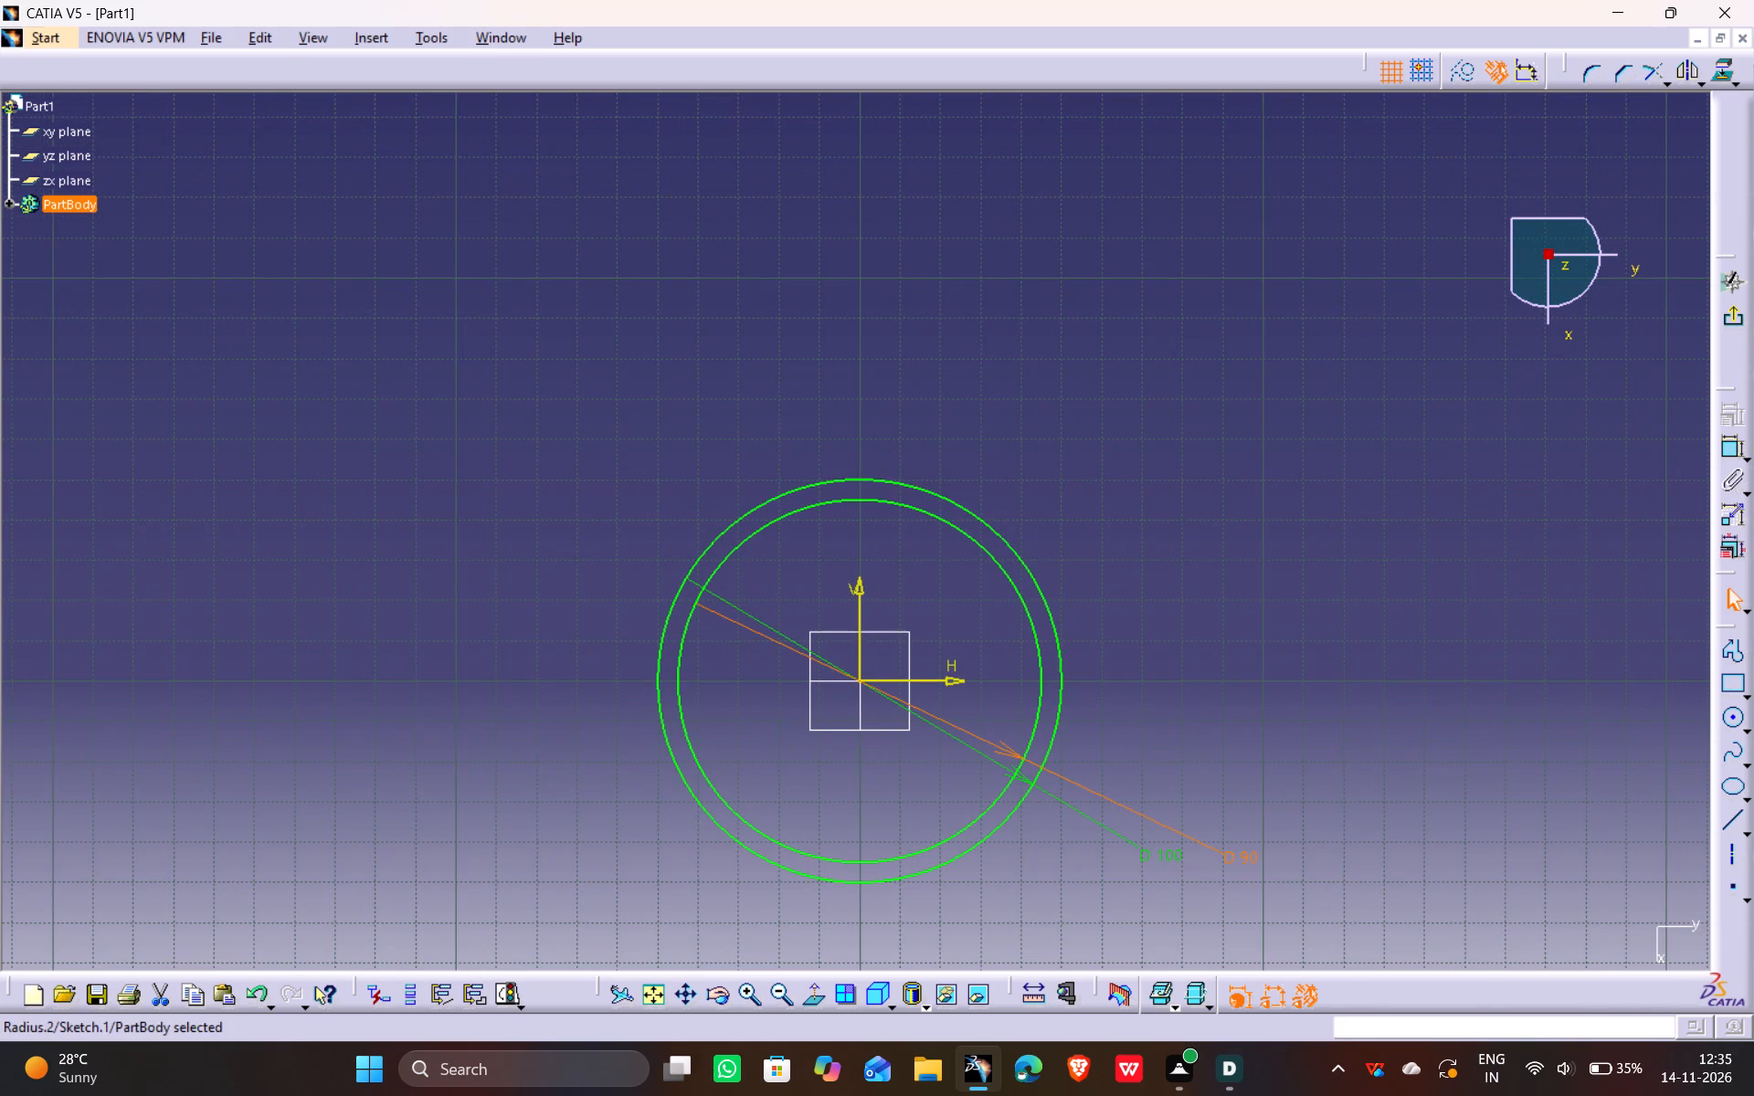
left_click(1734, 656)
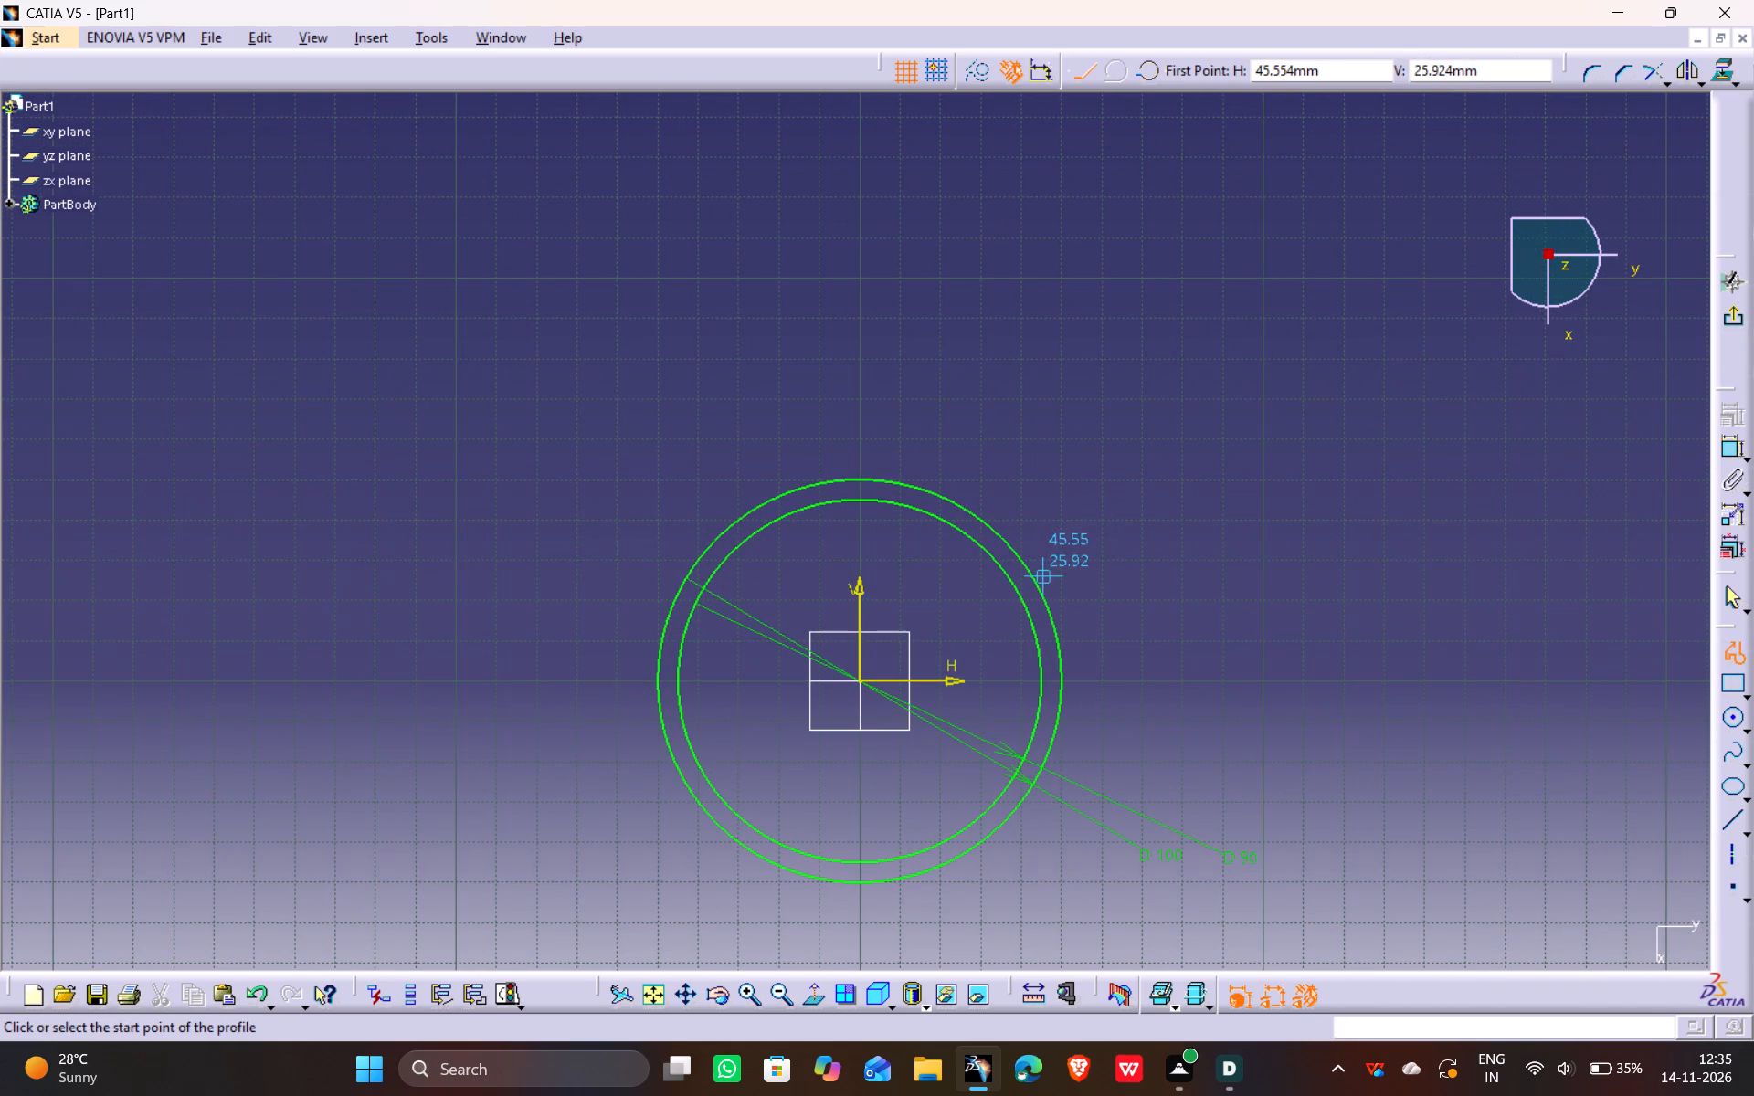
left_click(1045, 594)
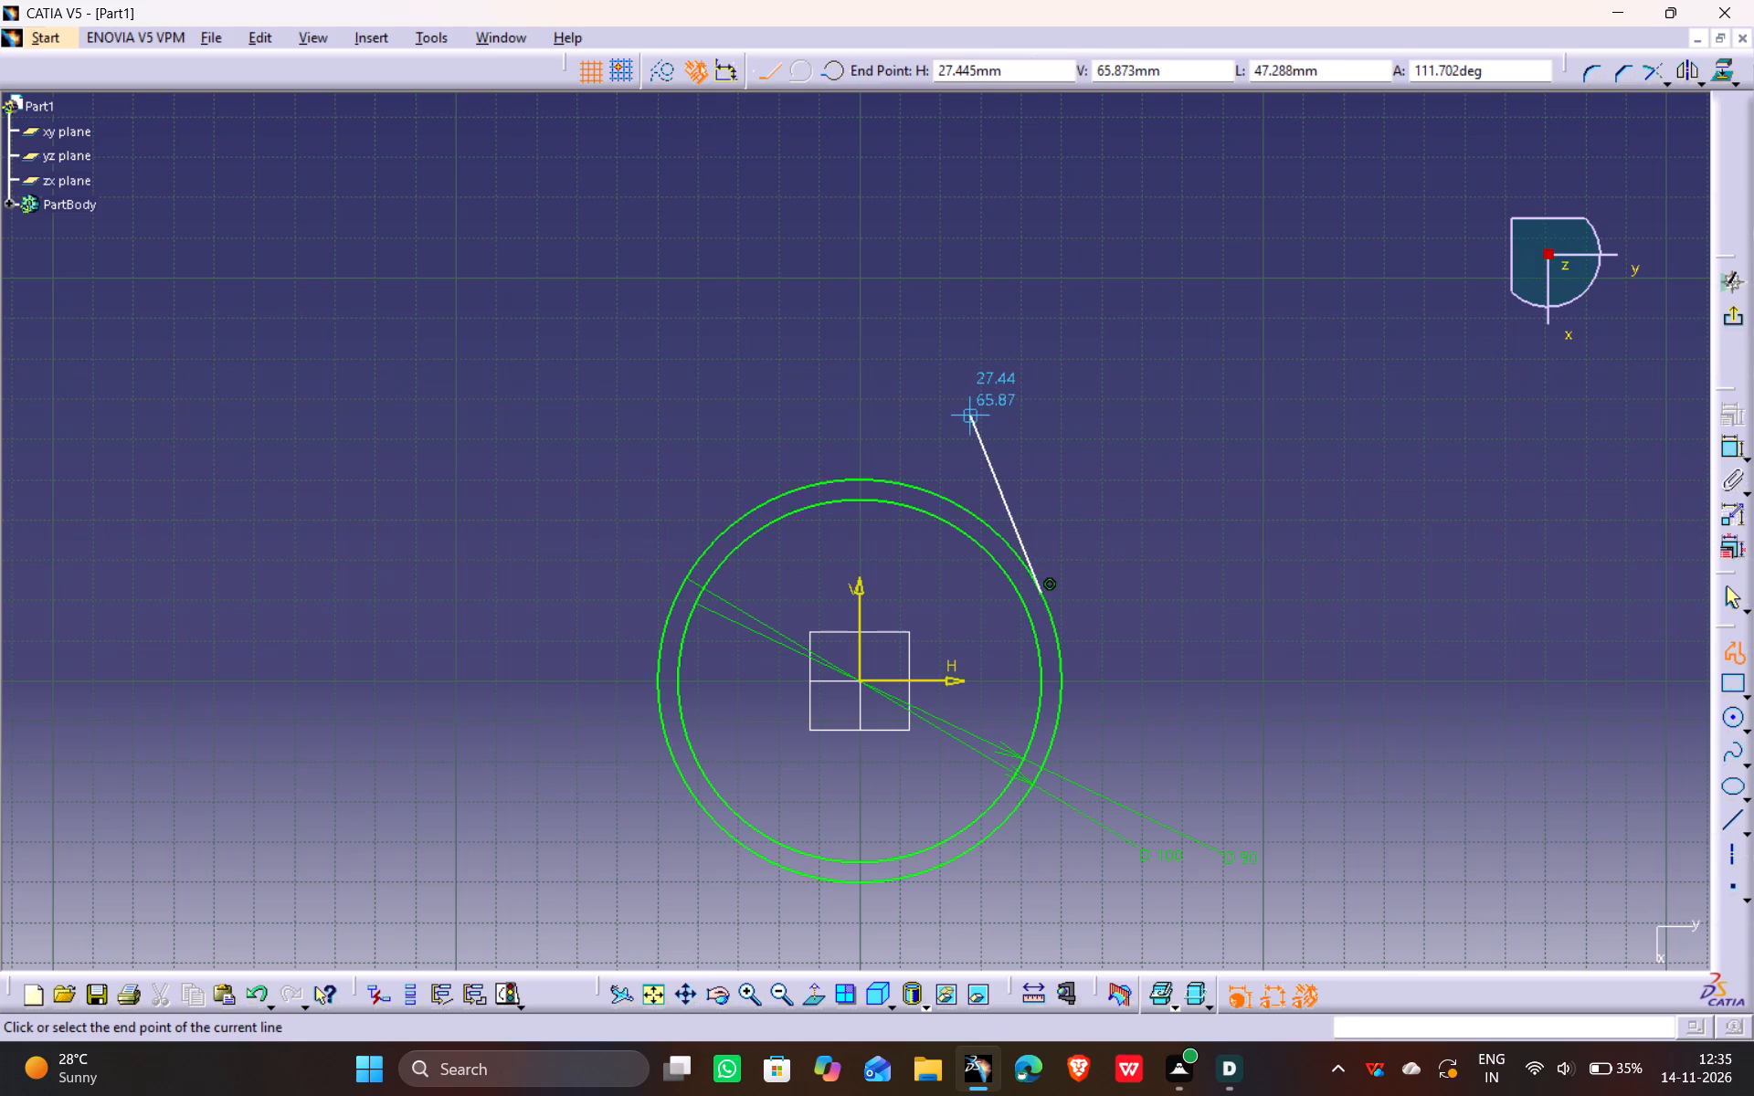
left_click(955, 413)
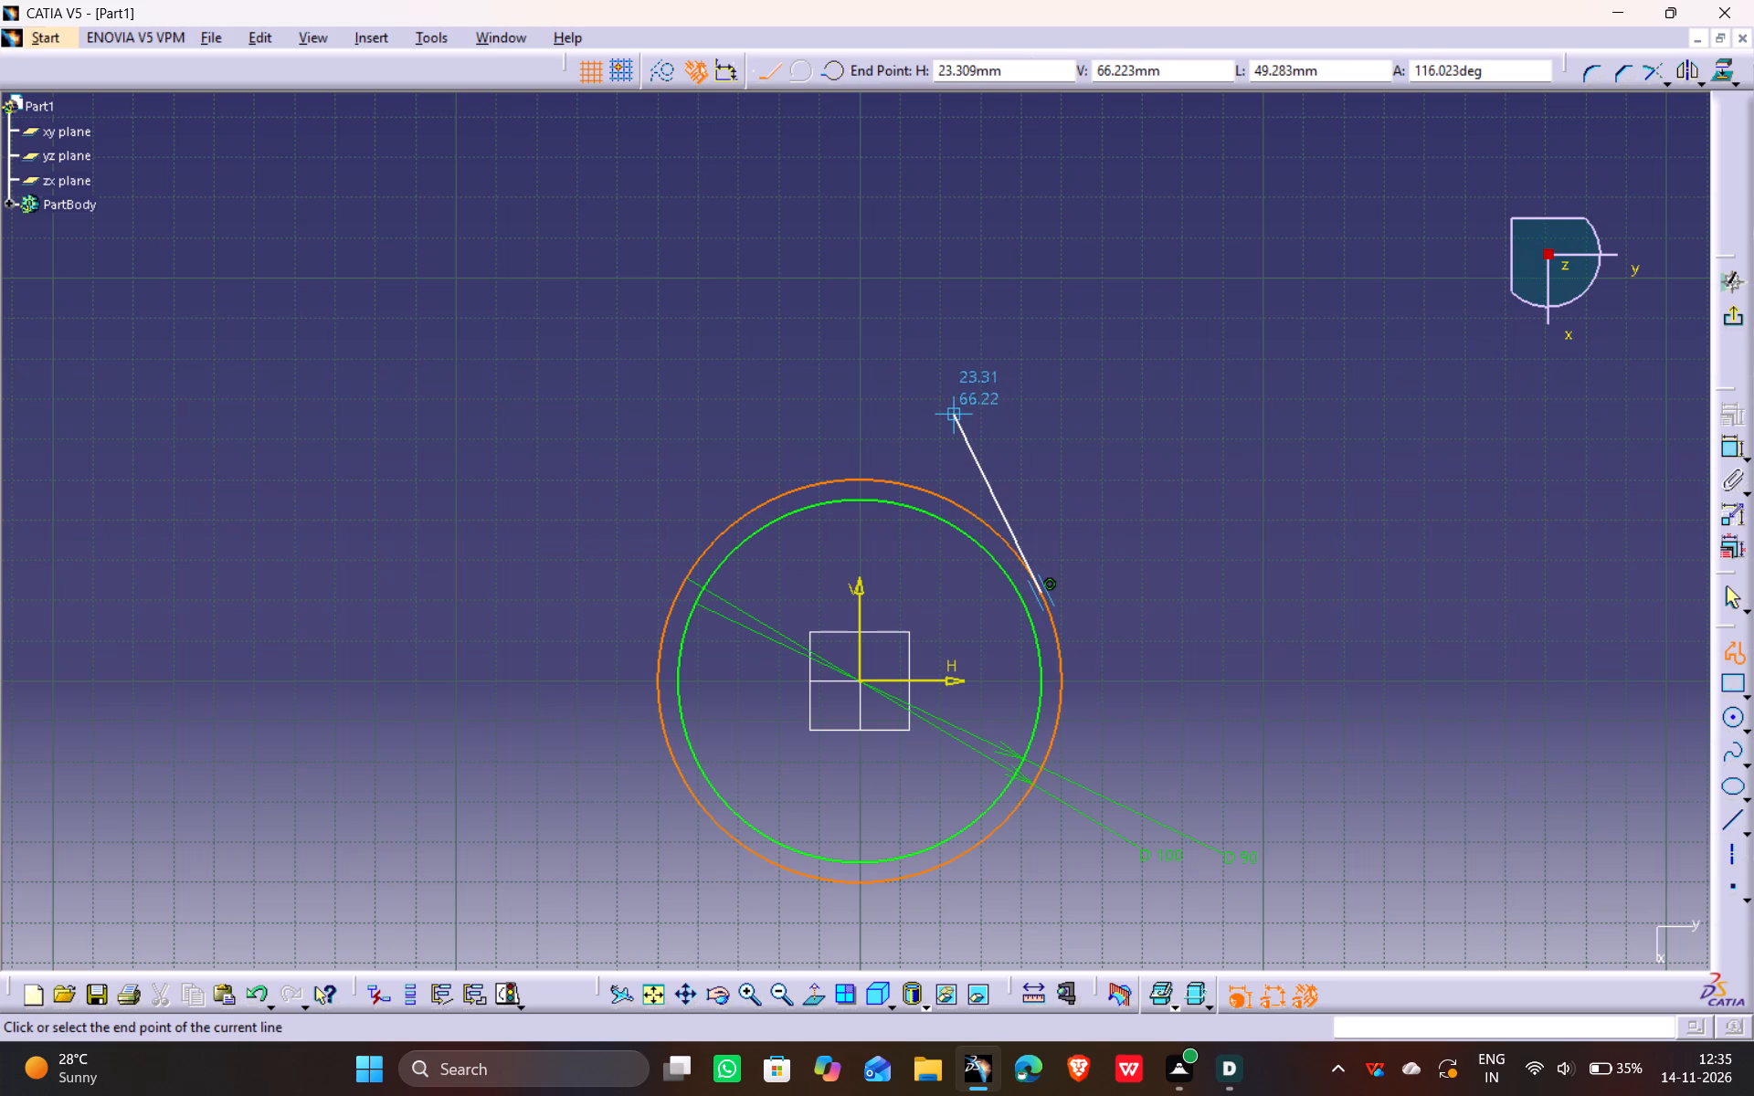
left_click(1051, 416)
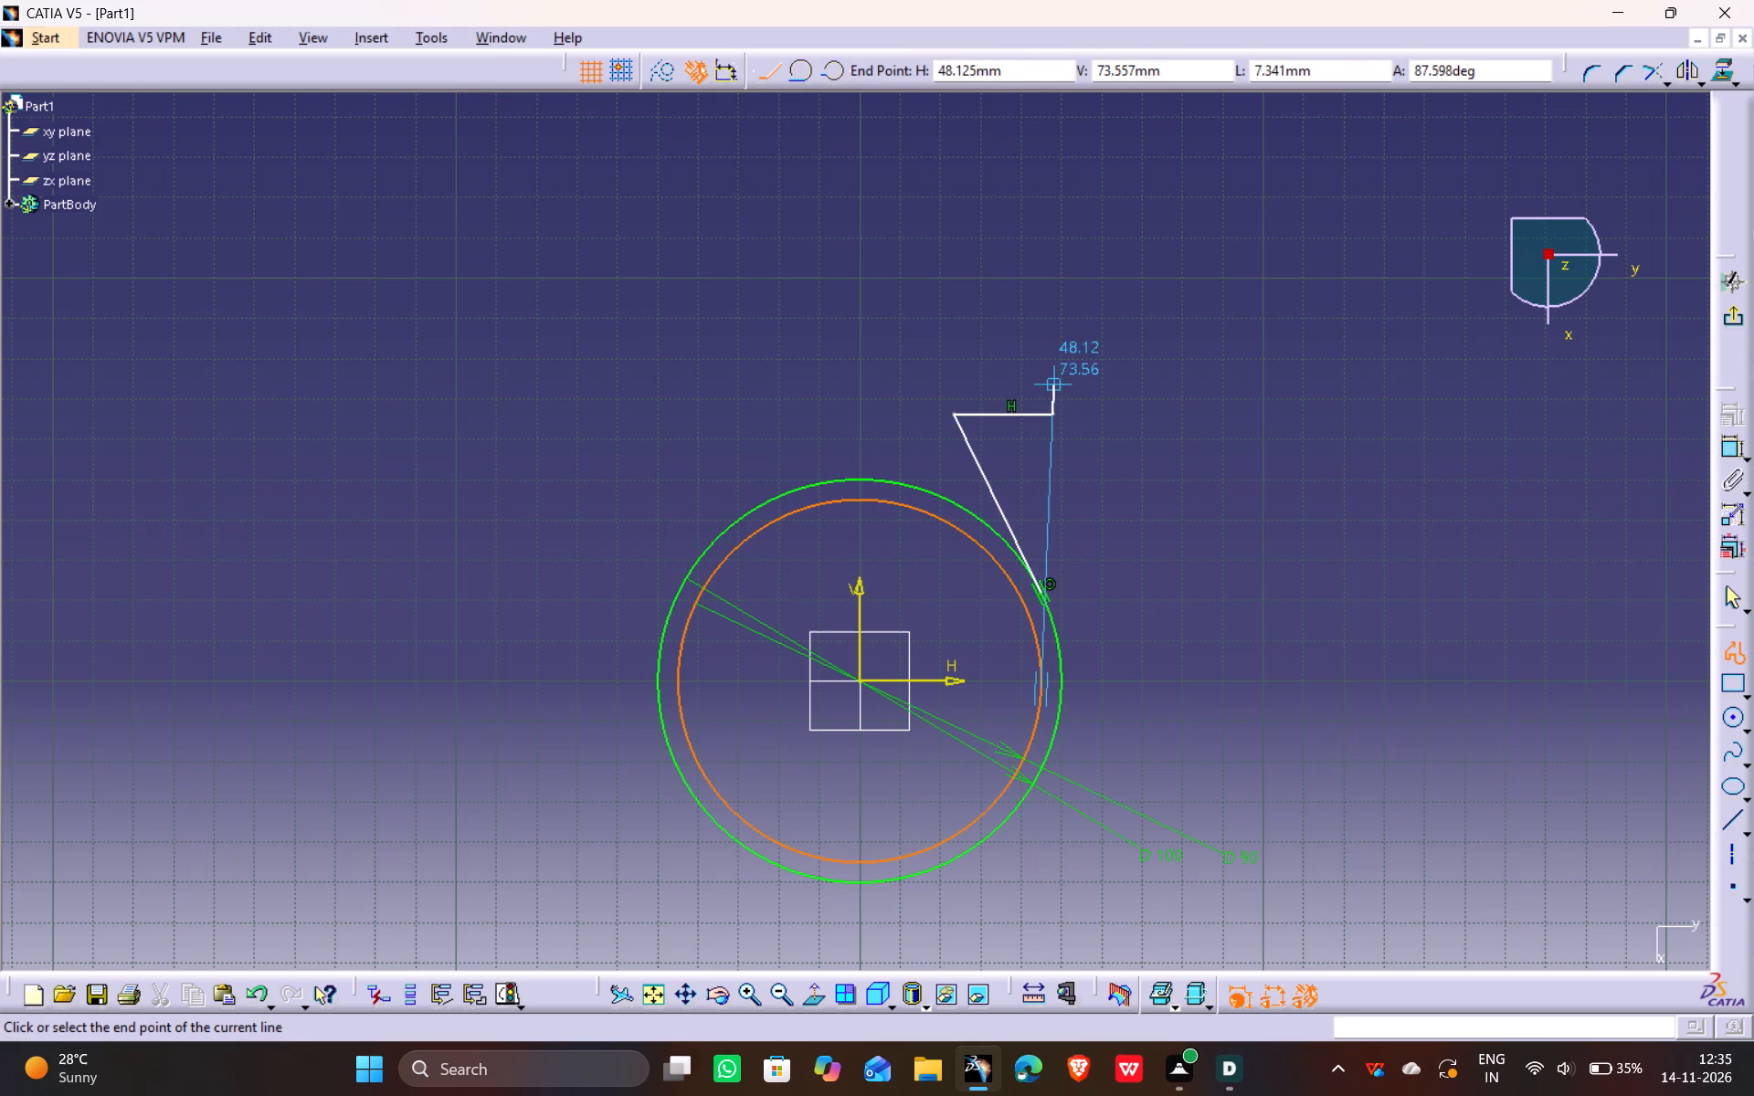
middle_click_drag(1046, 444, 1043, 414, "ctrl")
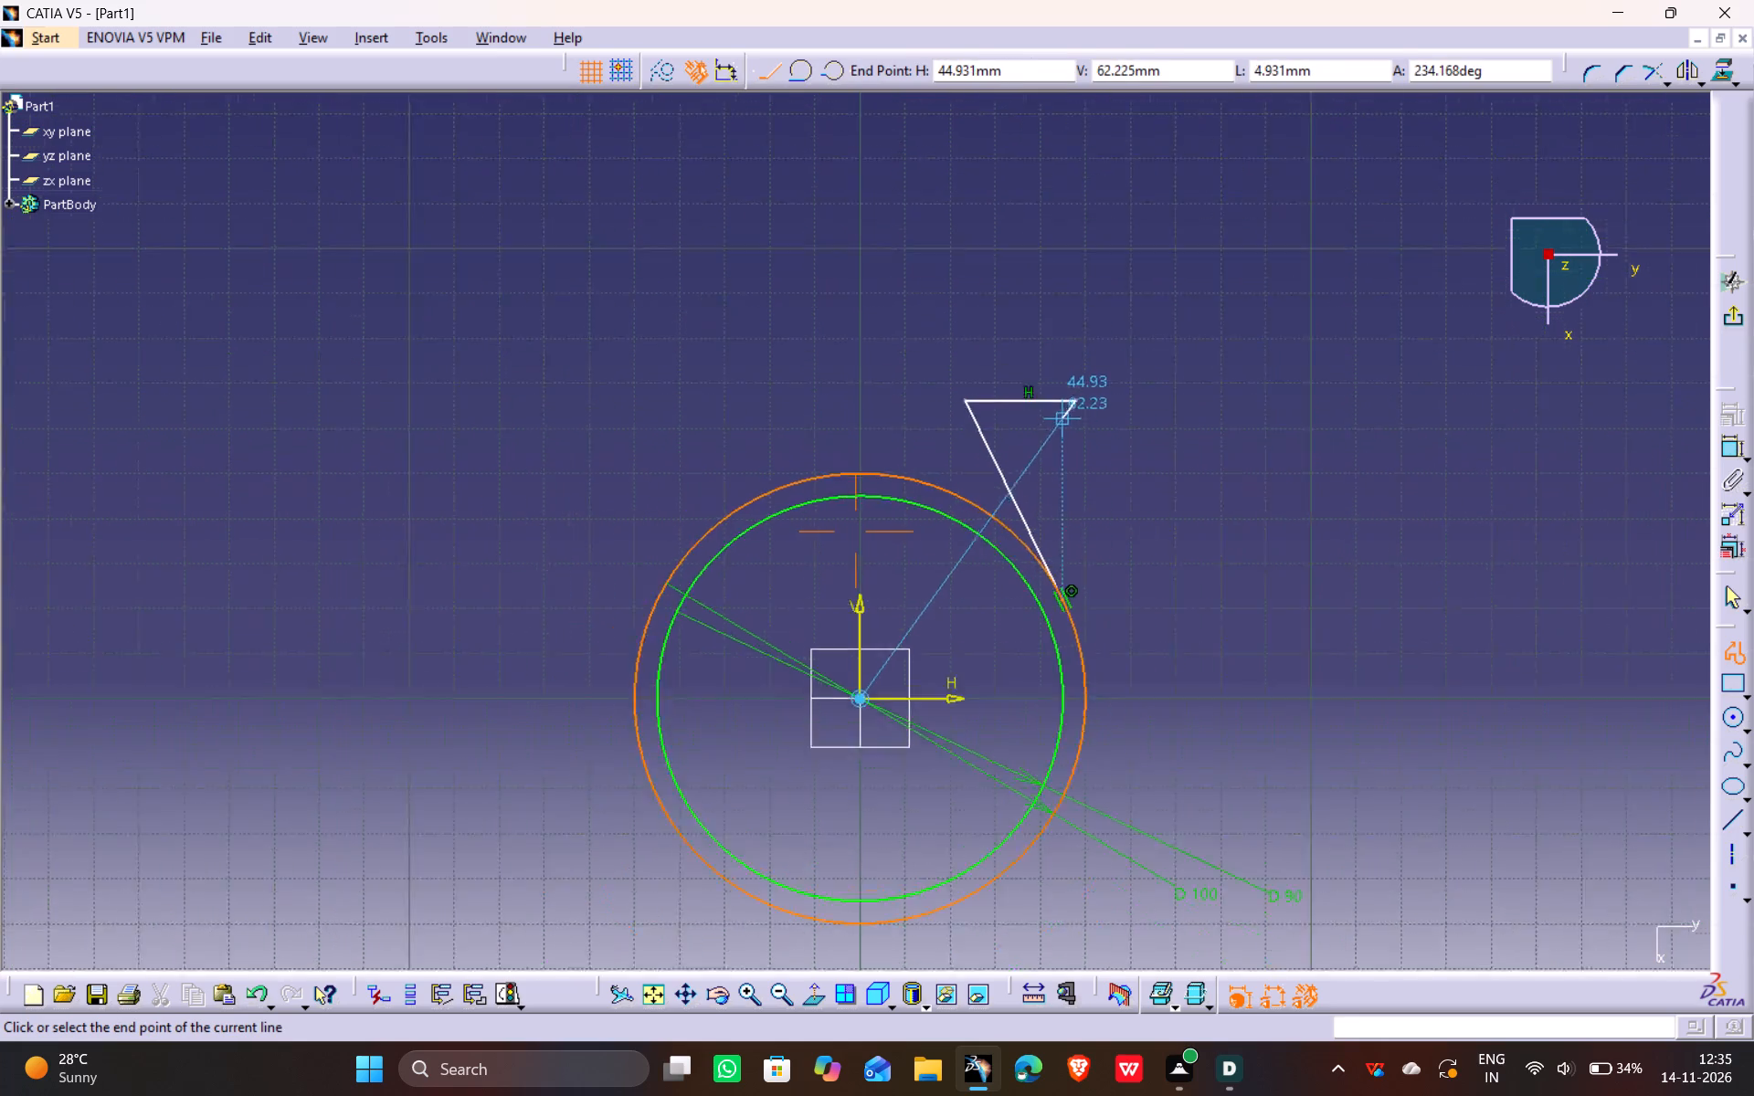
middle_click_drag(1043, 414, 1047, 349, "ctrl")
middle_click_drag(1242, 273, 1153, 409)
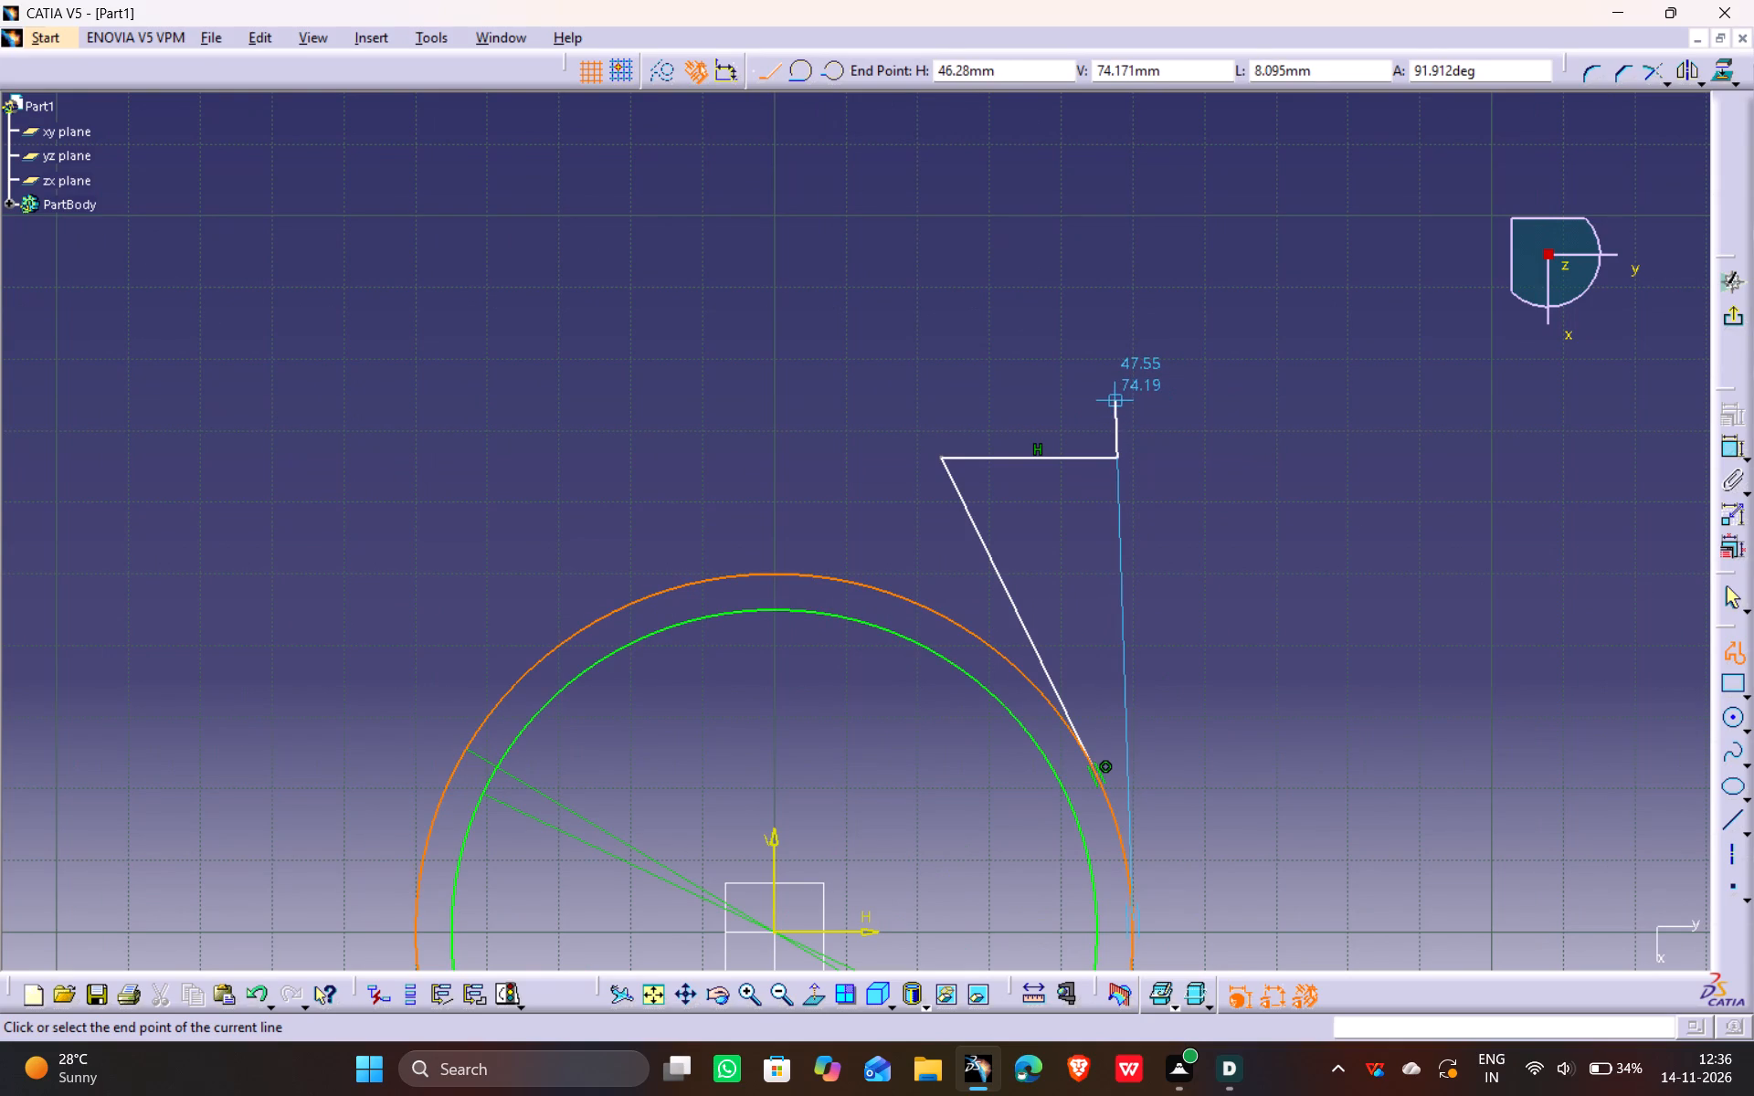
left_click(1105, 401)
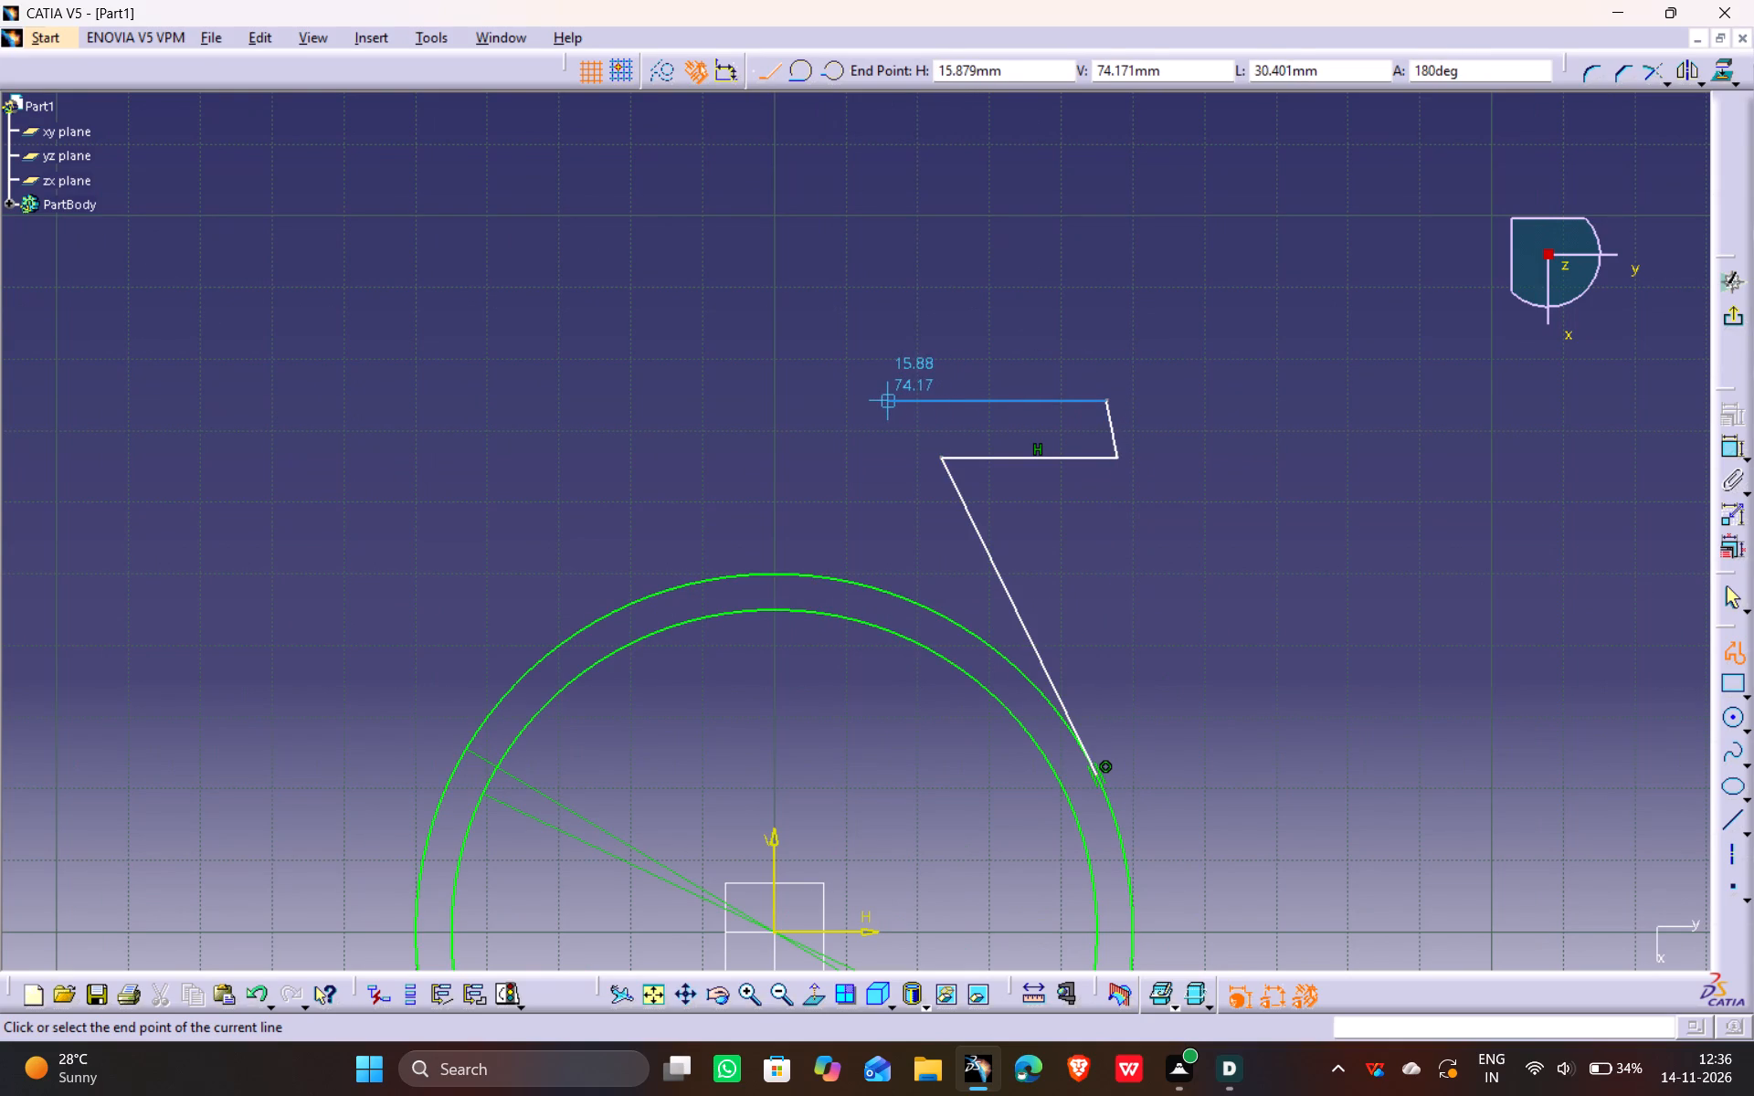
left_click(861, 403)
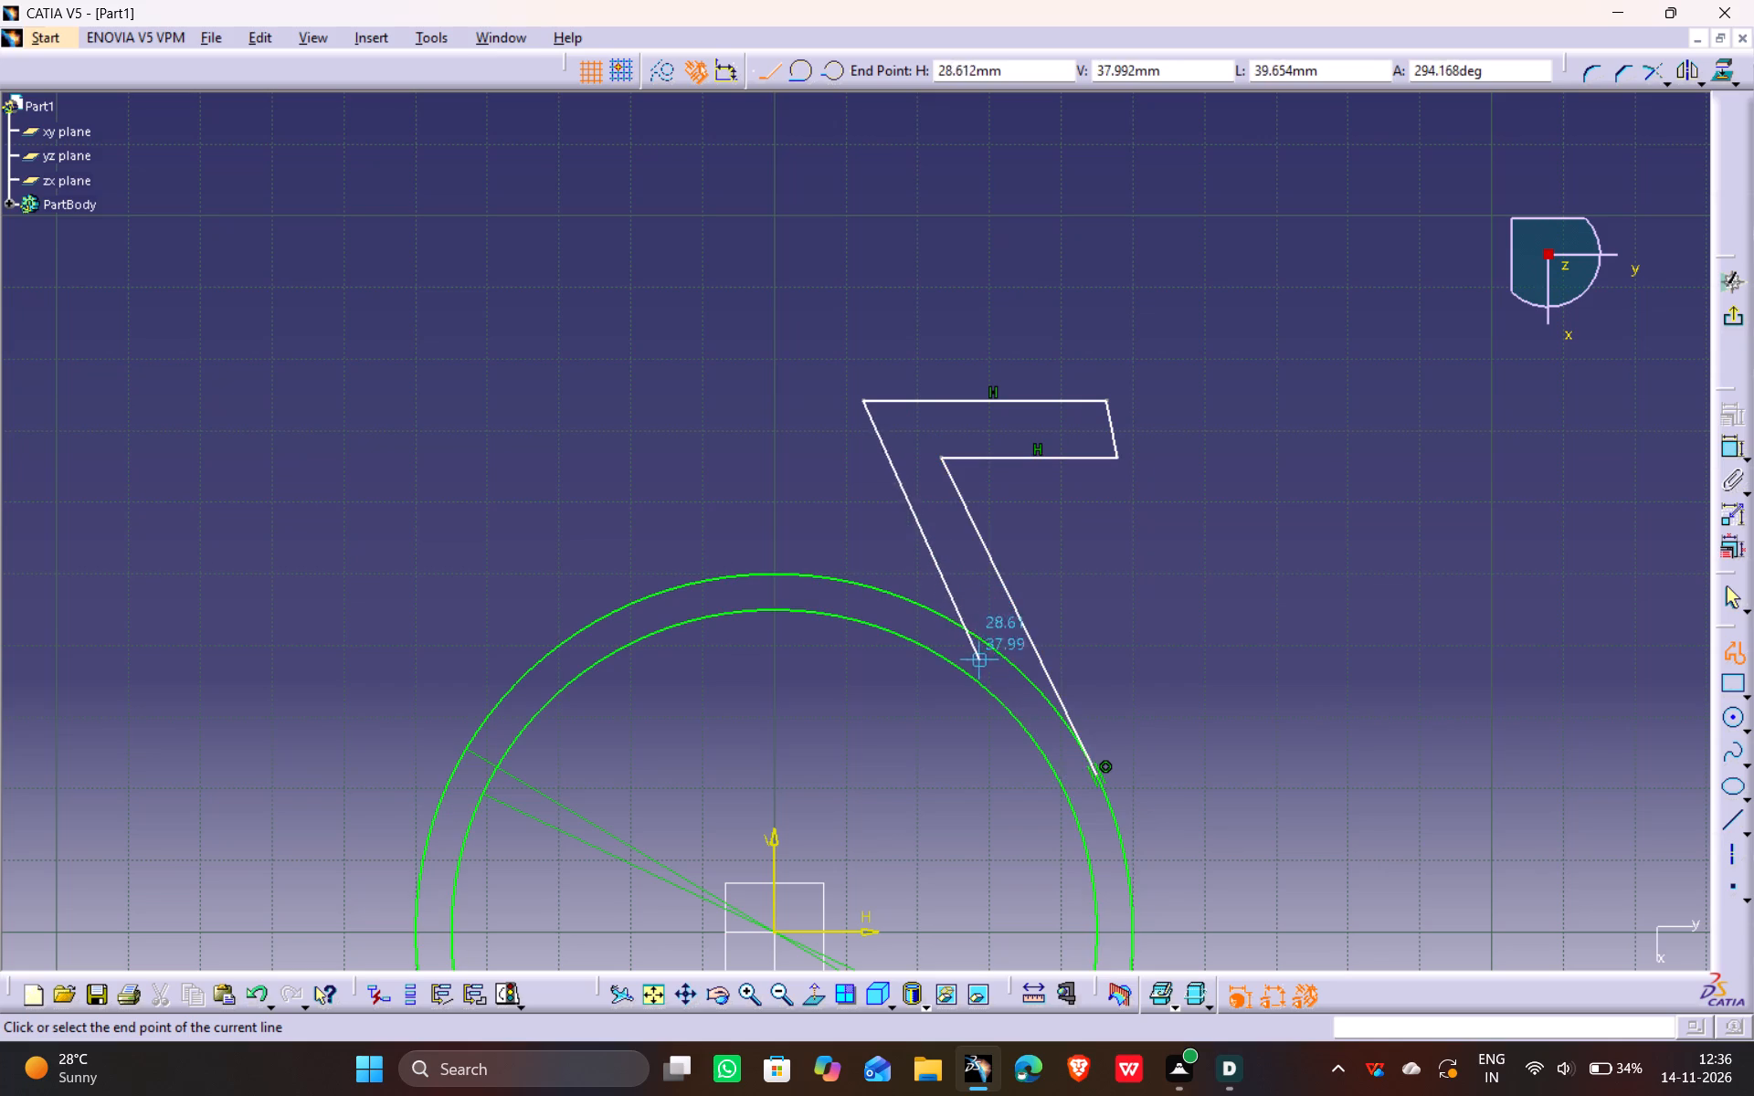
left_click(1076, 804)
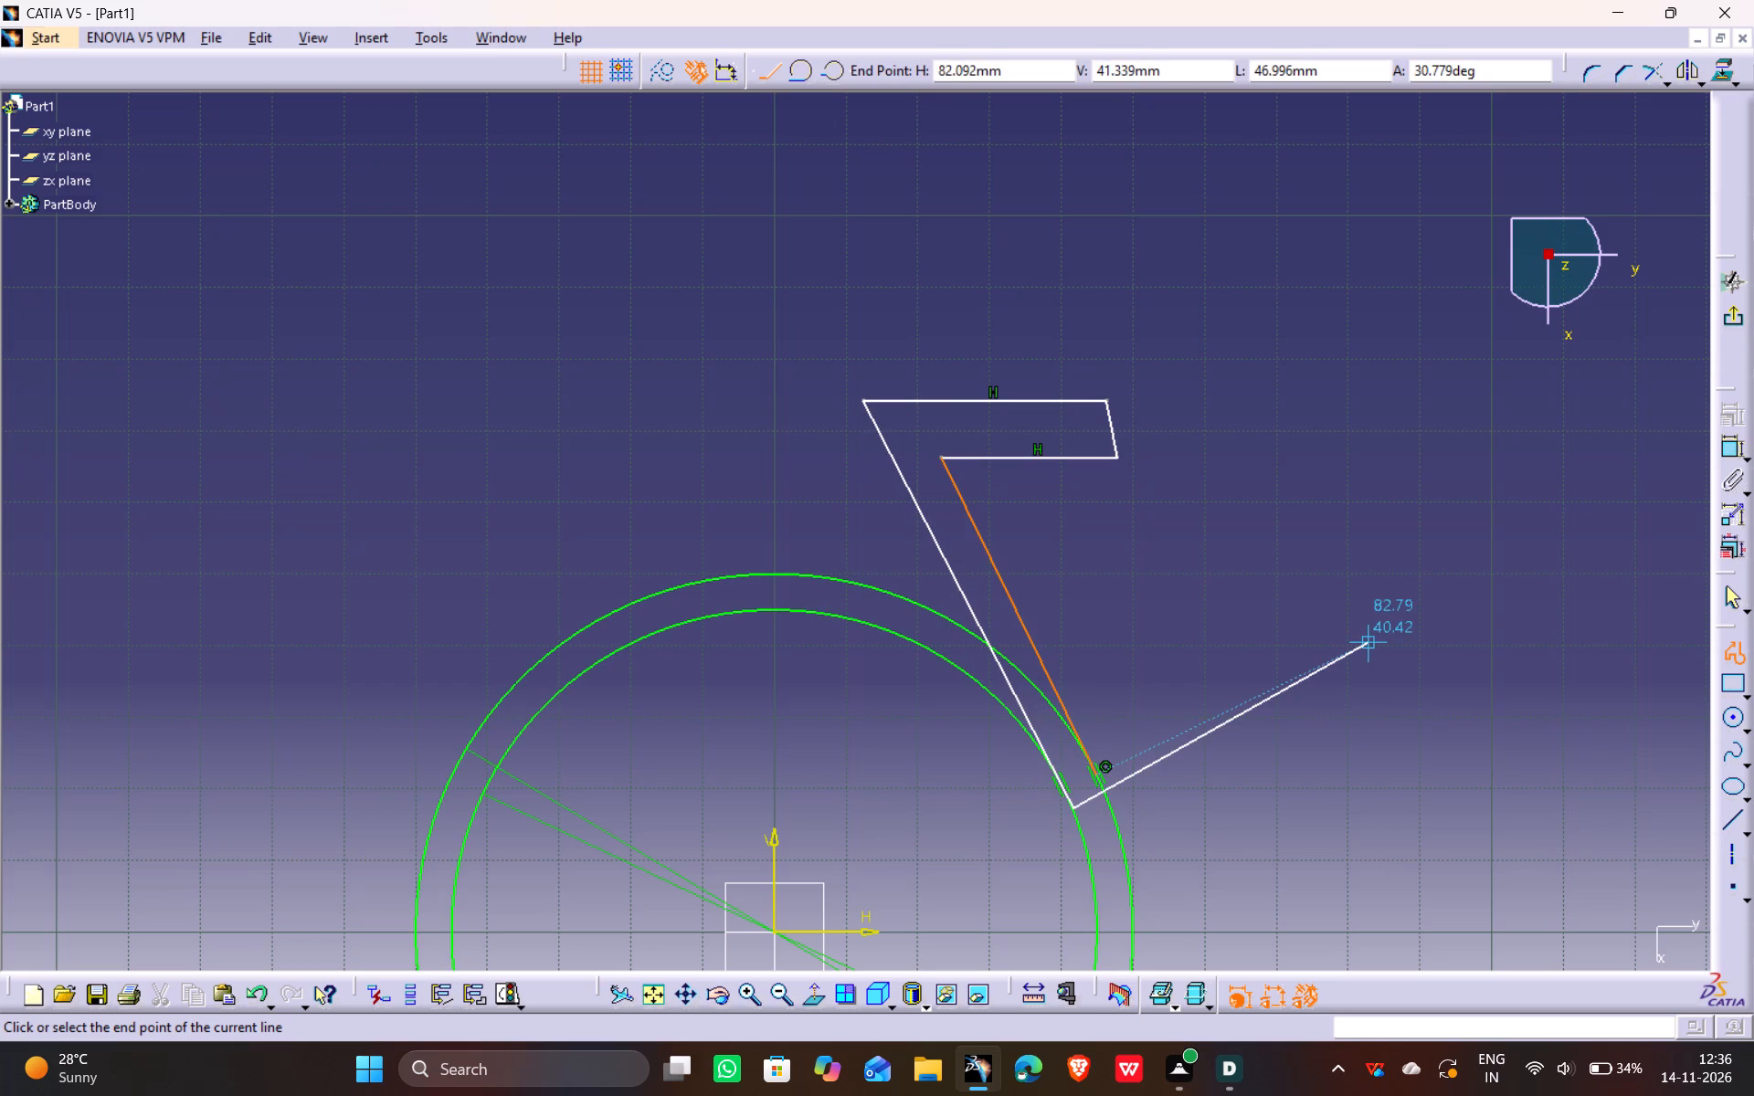
key("Escape")
key("Escape")
left_click(1072, 511)
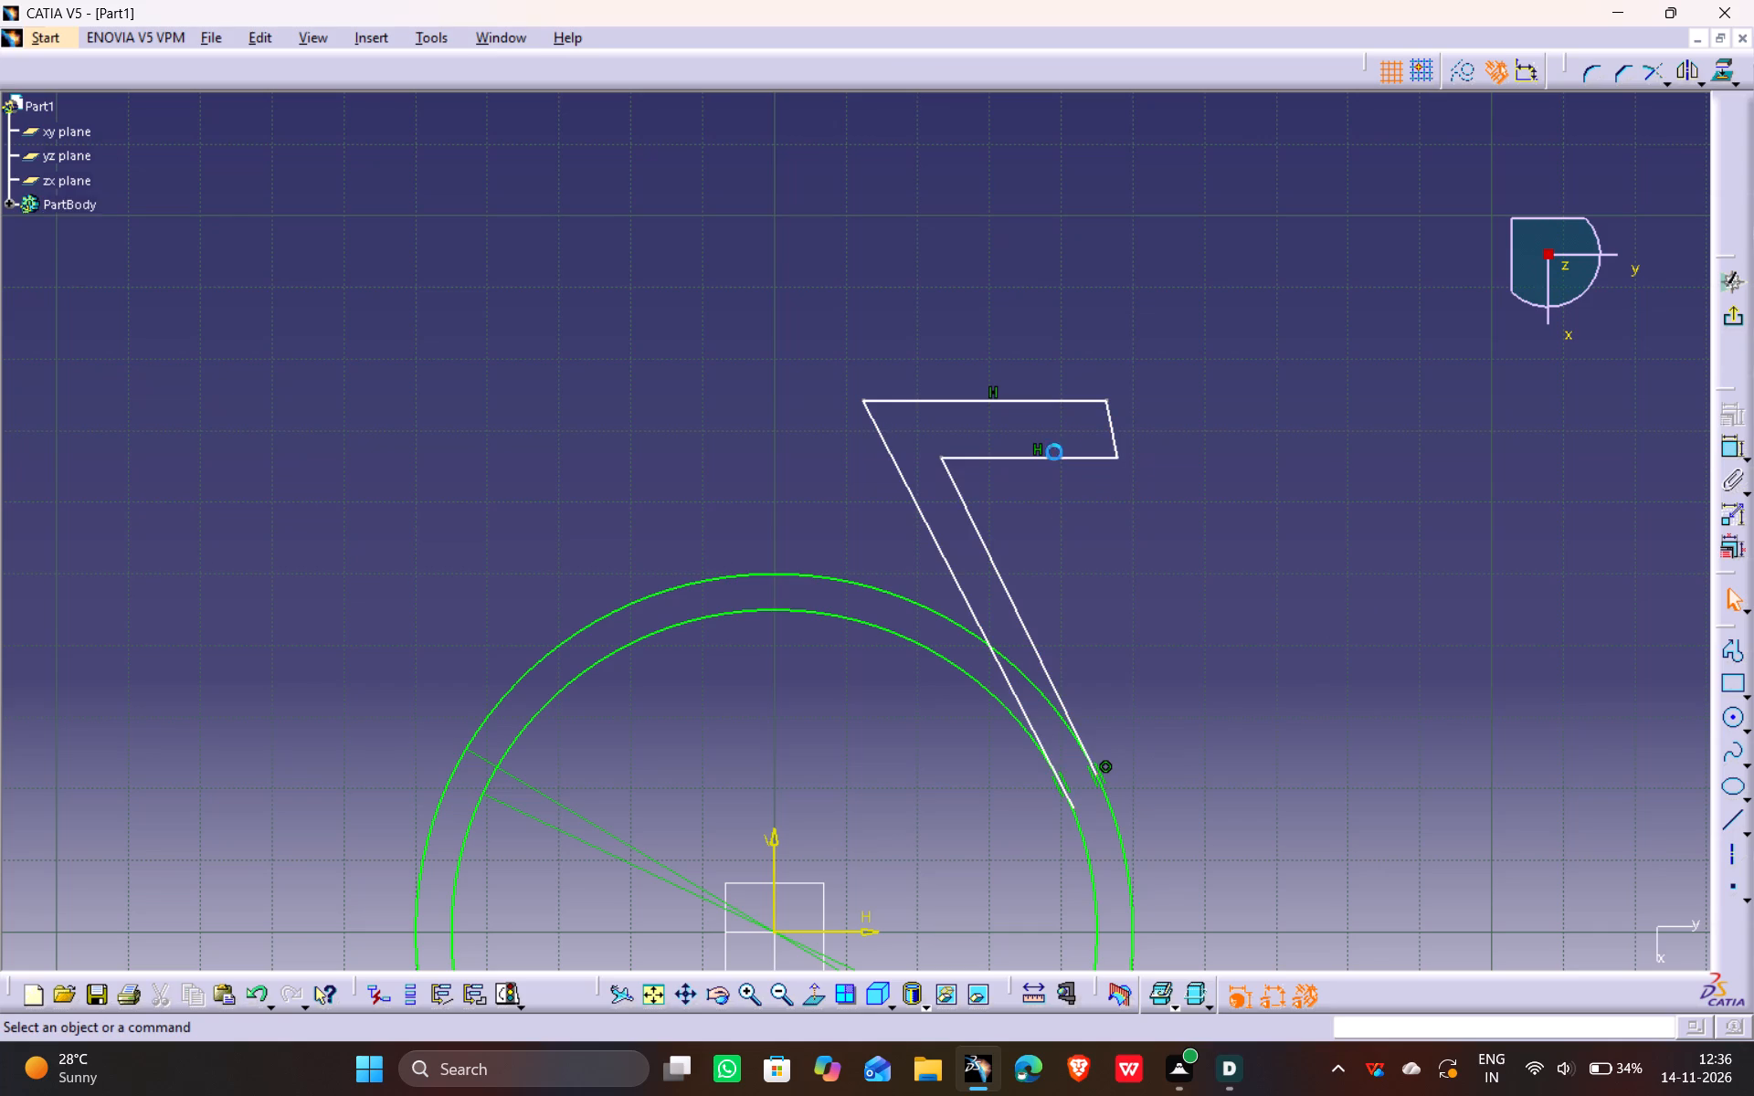
Constrain the short end line joining the bracket's two horizontal lines as vertical.
left_click(1106, 421)
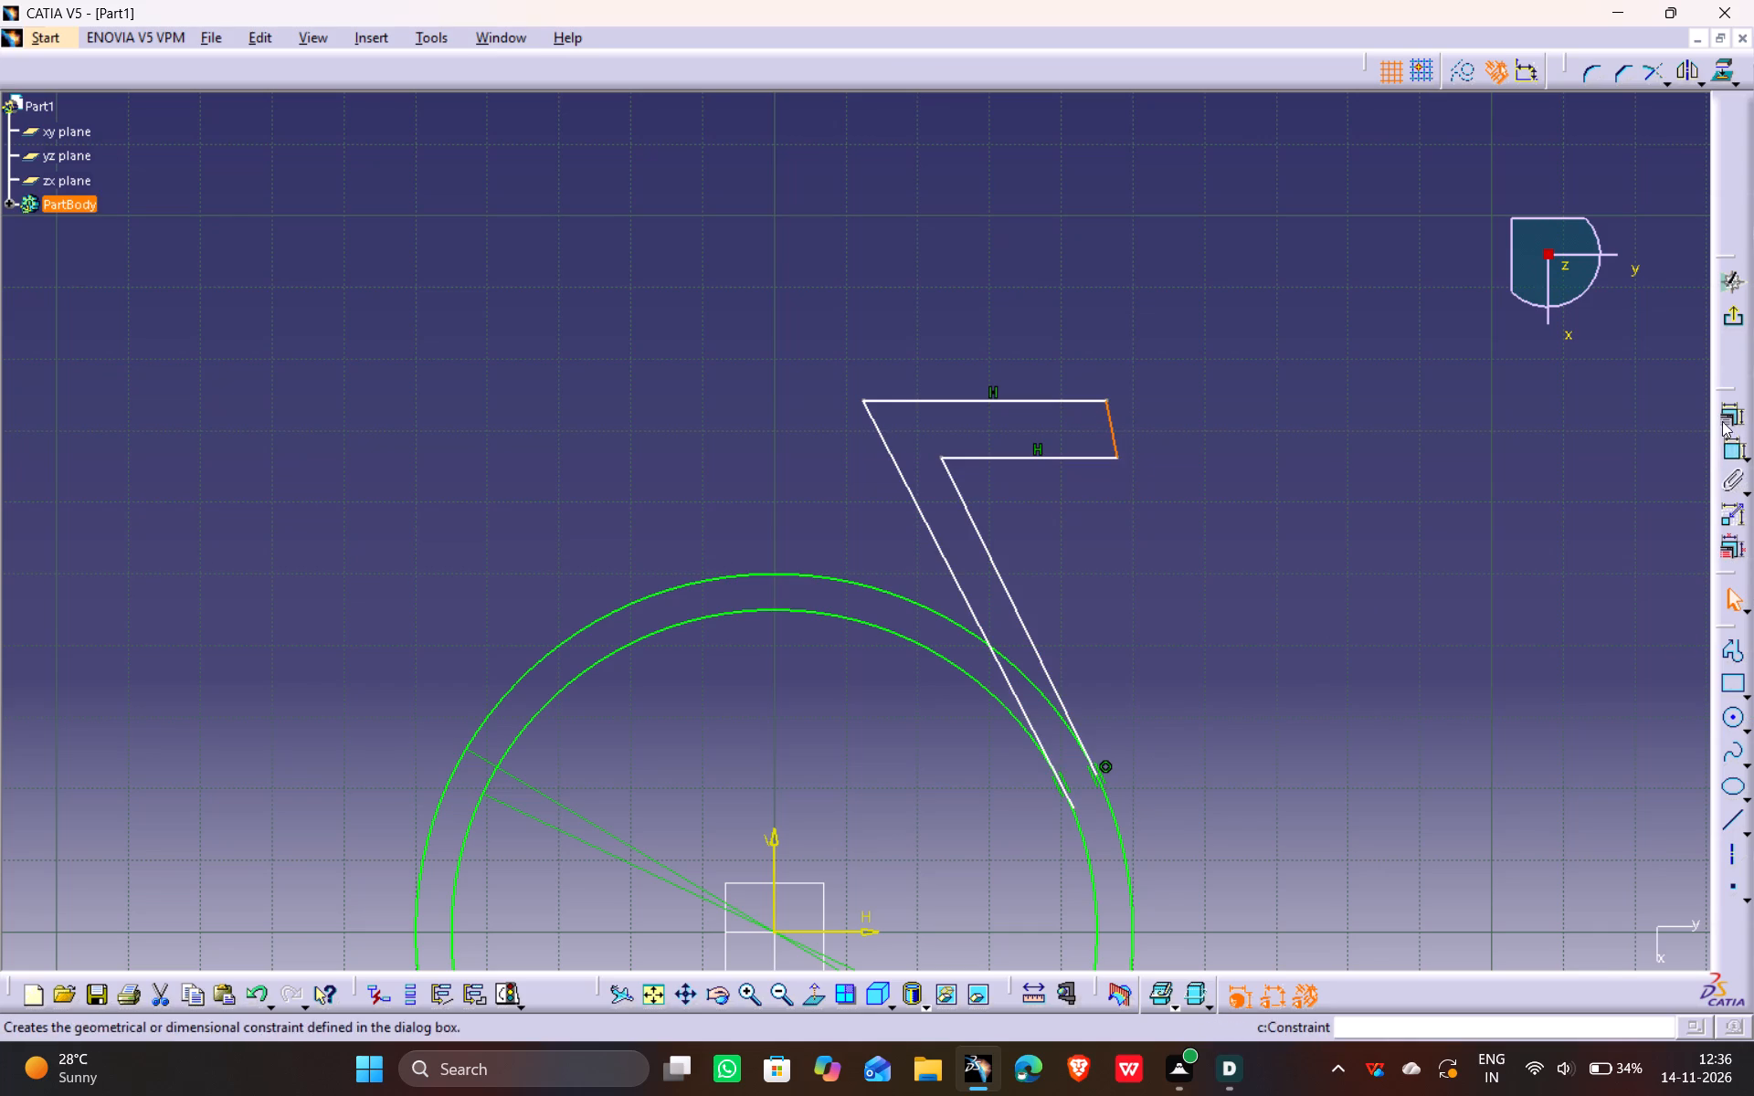
left_click(1722, 406)
left_click(1615, 873)
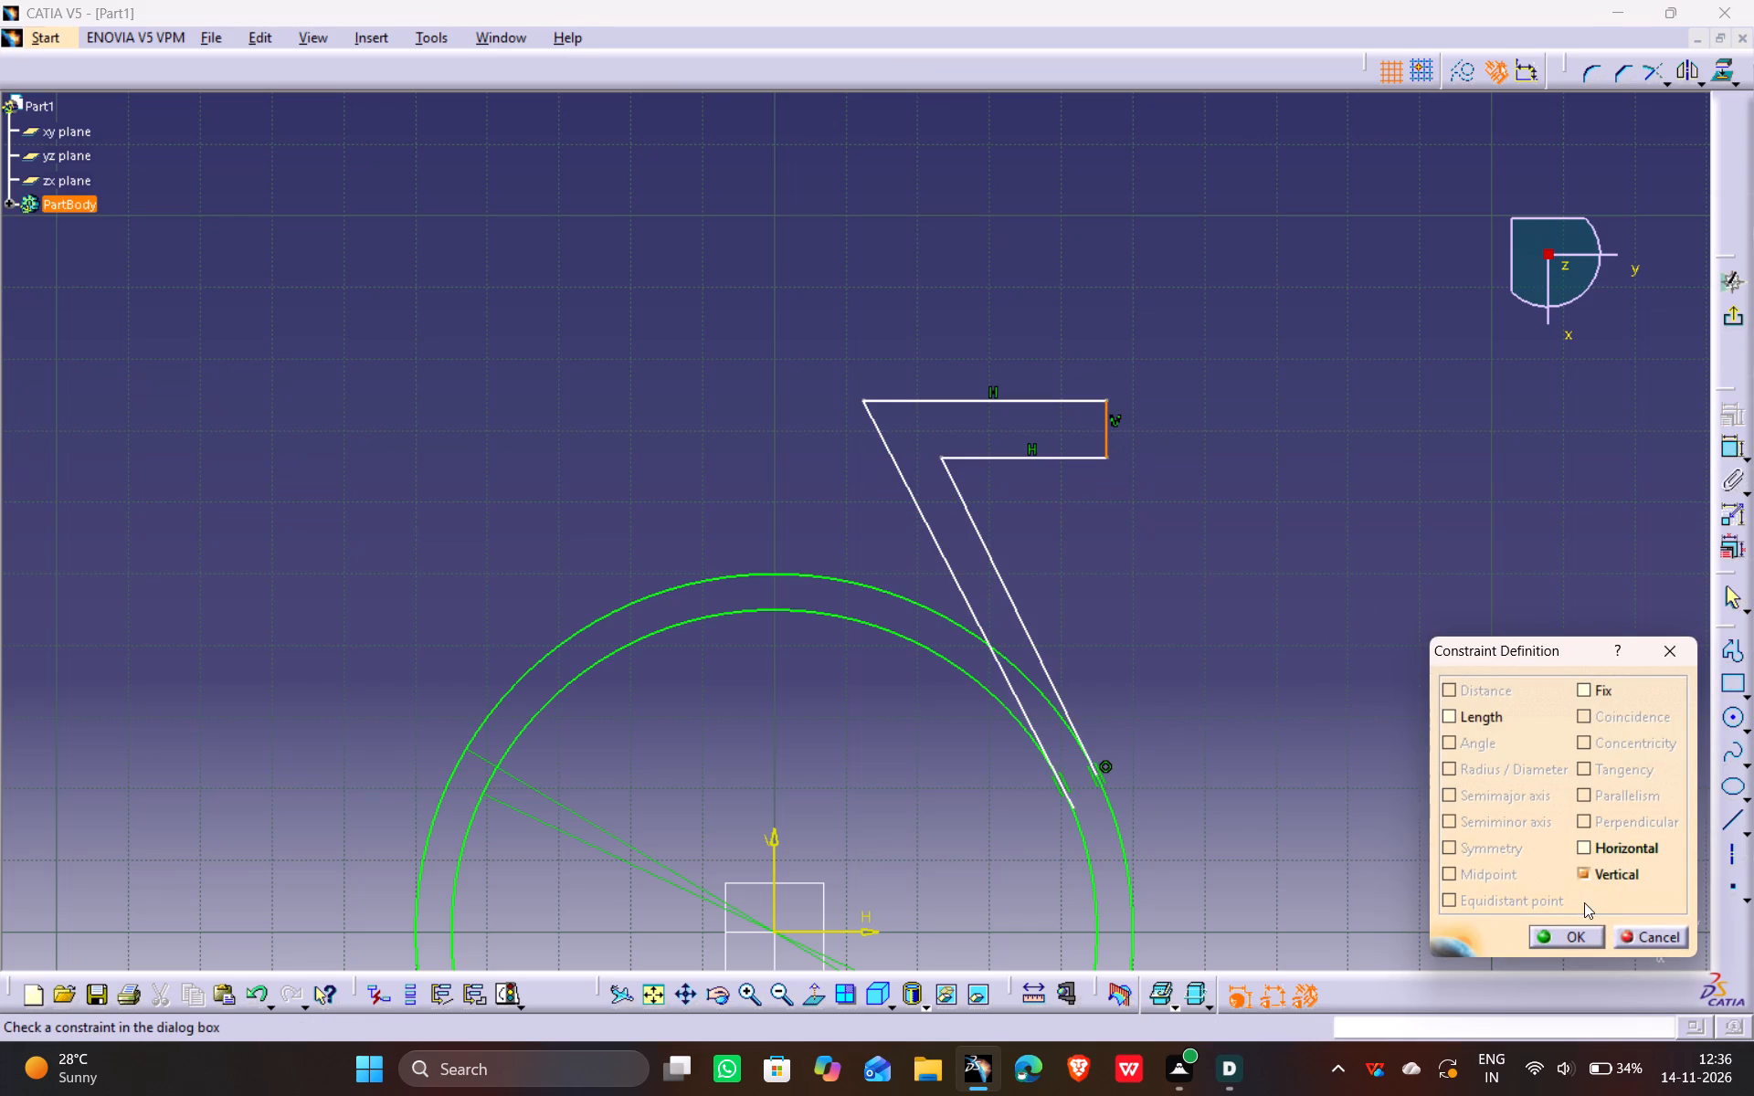
left_click(1575, 936)
left_click(1393, 771)
Dimension the distance from the horizontal axis to the bracket's lower horizontal line and set it to 60 mm.
middle_click_drag(1062, 498, 1052, 563, "ctrl")
middle_click(1051, 570, "ctrl")
middle_click_drag(1031, 691, 1051, 581)
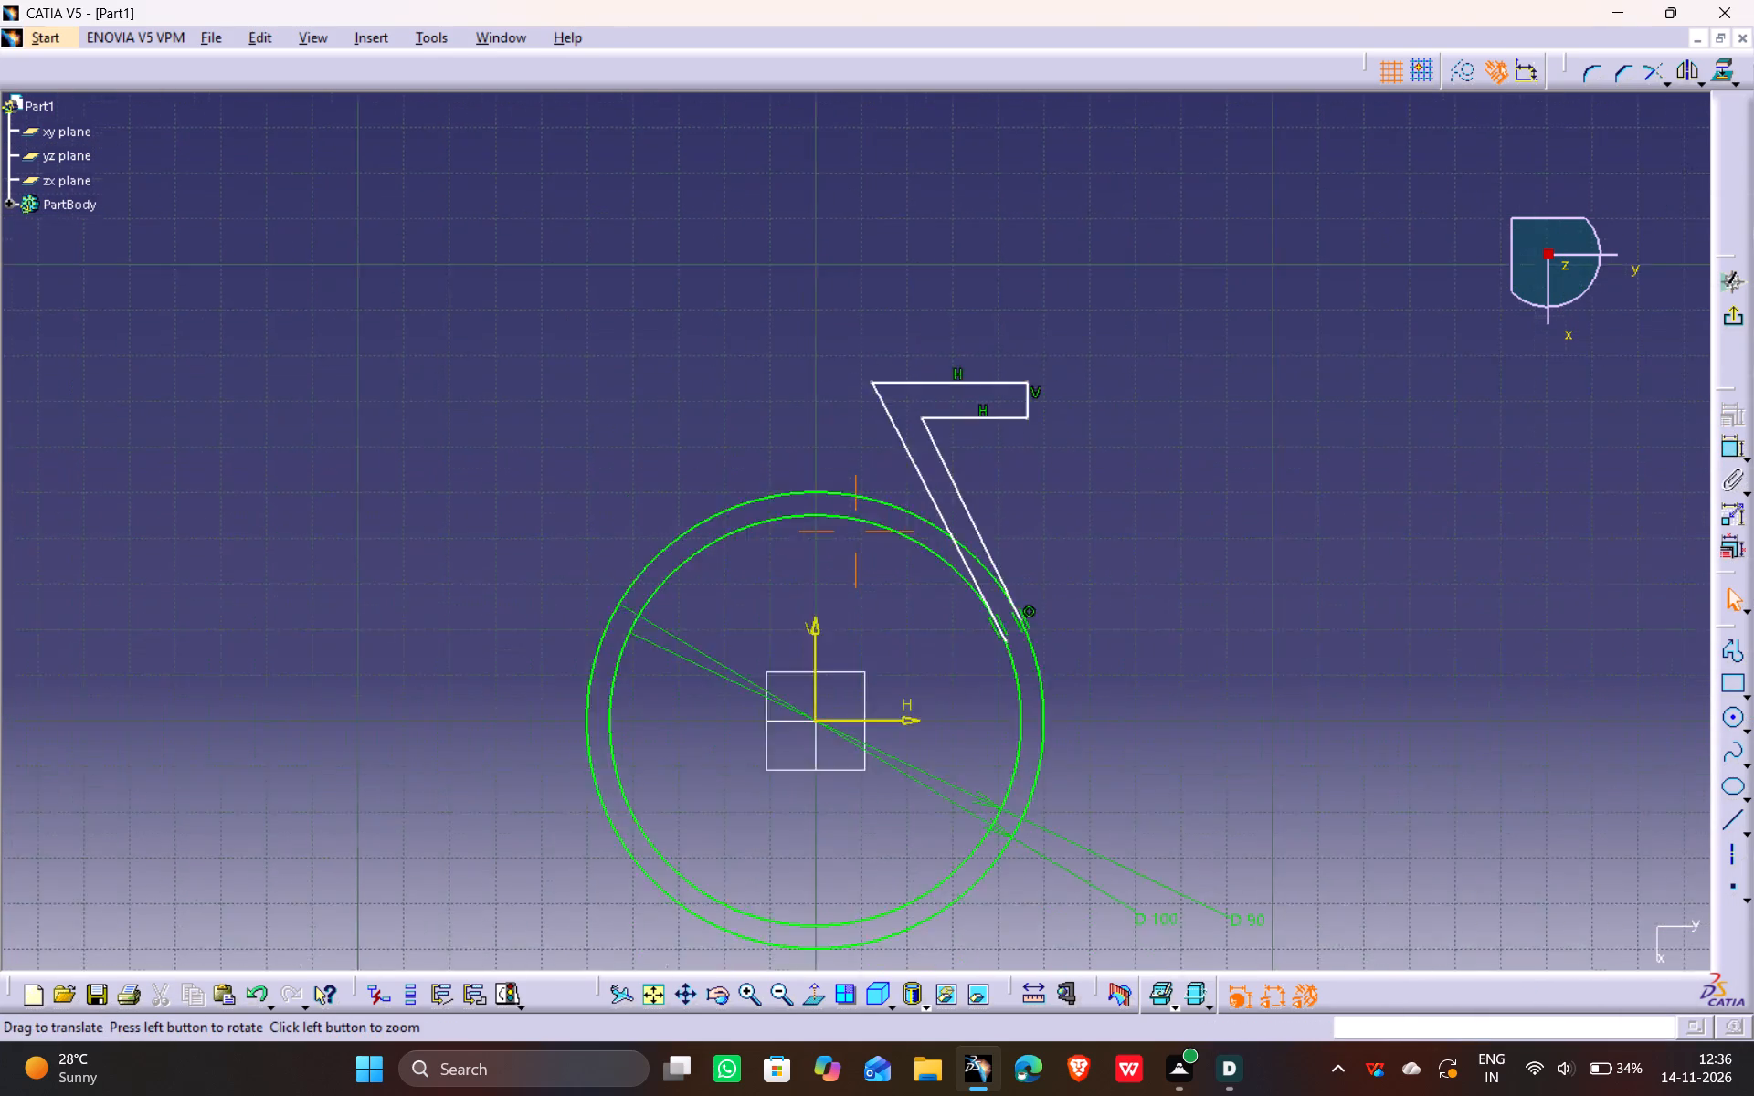
middle_click_drag(1051, 581, 1064, 518)
middle_click_drag(1069, 499, 1071, 486)
left_click(1025, 303, "ctrl")
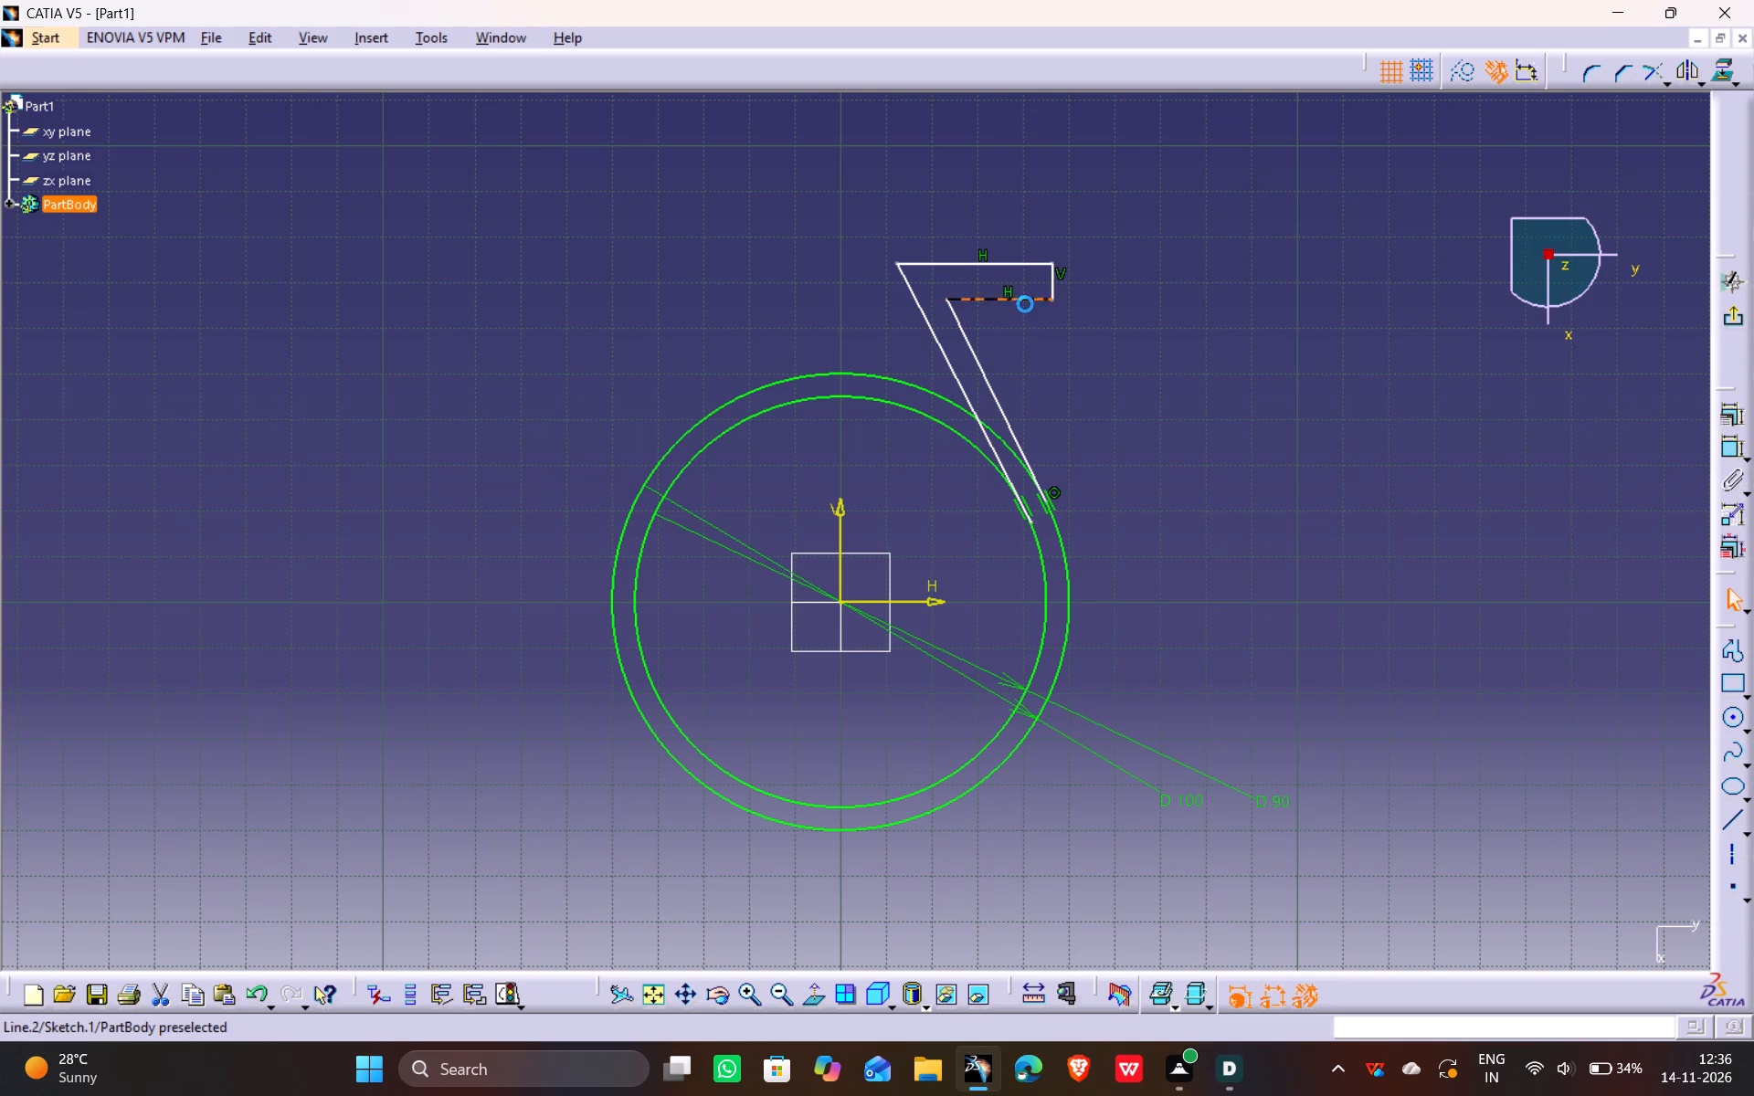
left_click(941, 604, "ctrl")
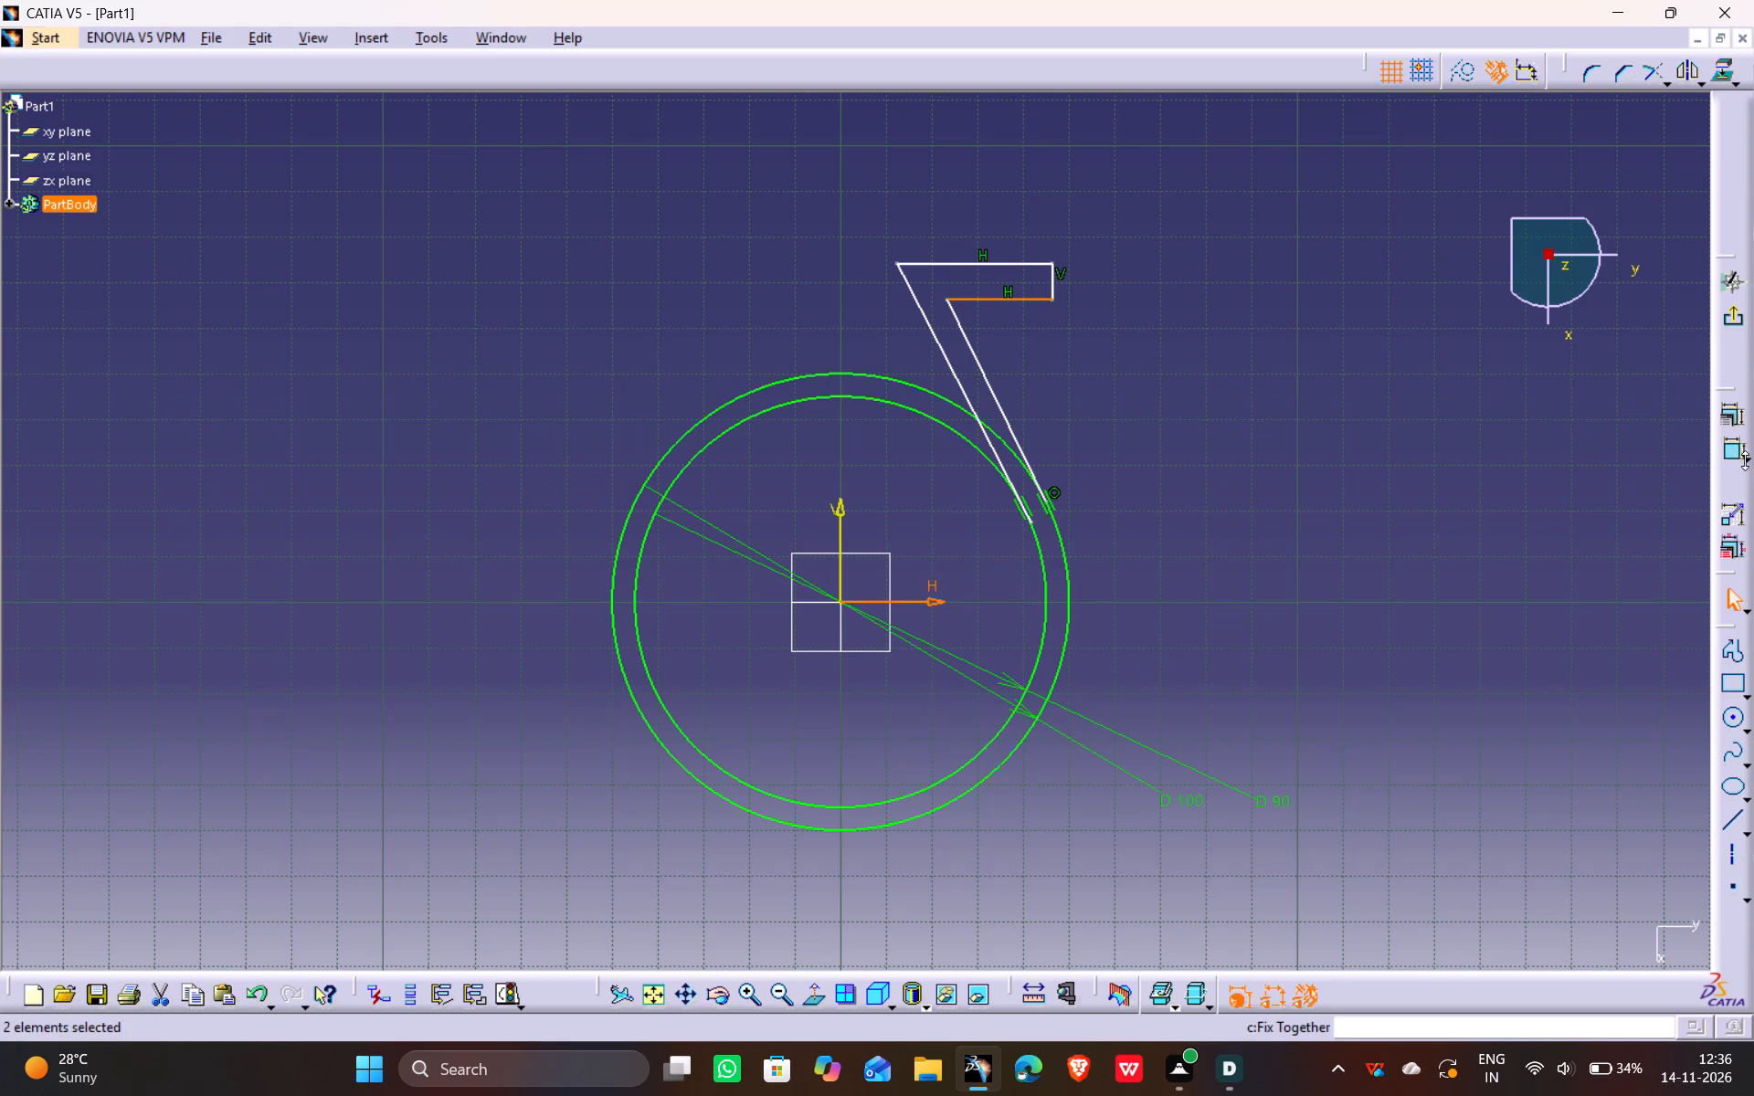
left_click(1731, 452)
left_click(1335, 472)
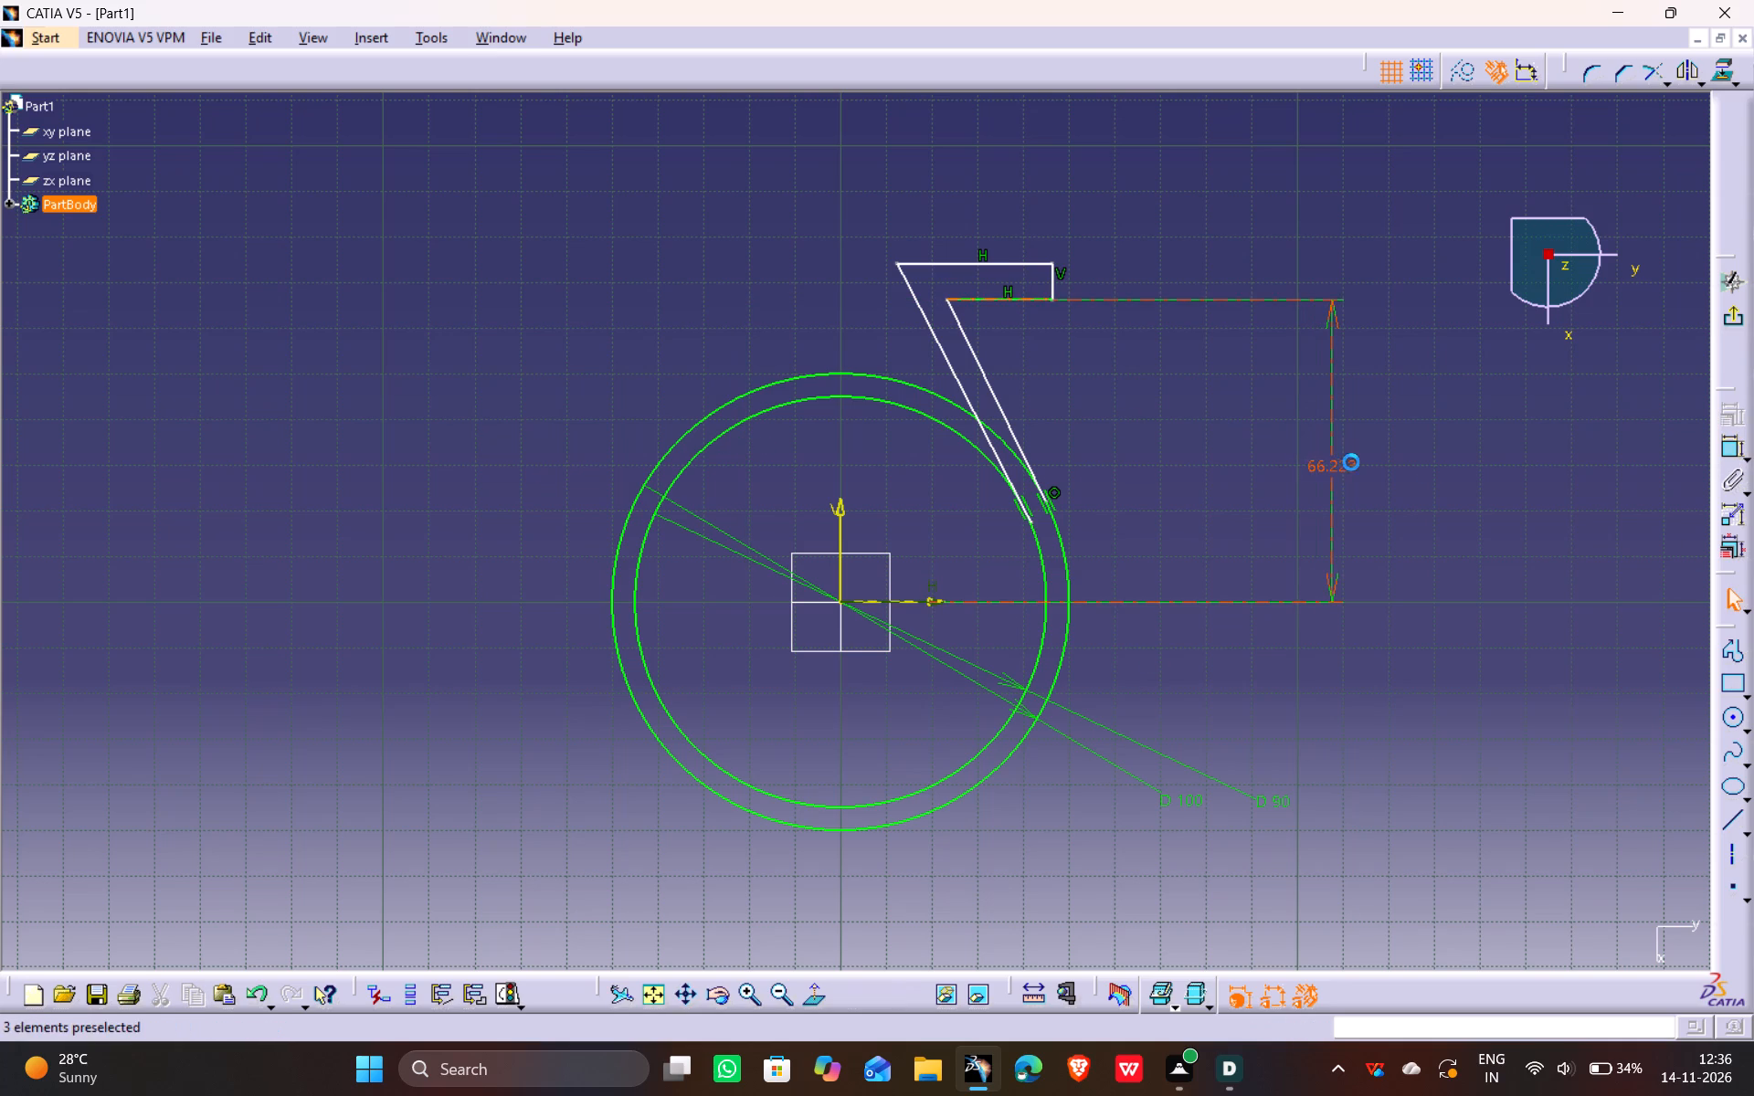
double_click(1341, 462)
key("6")
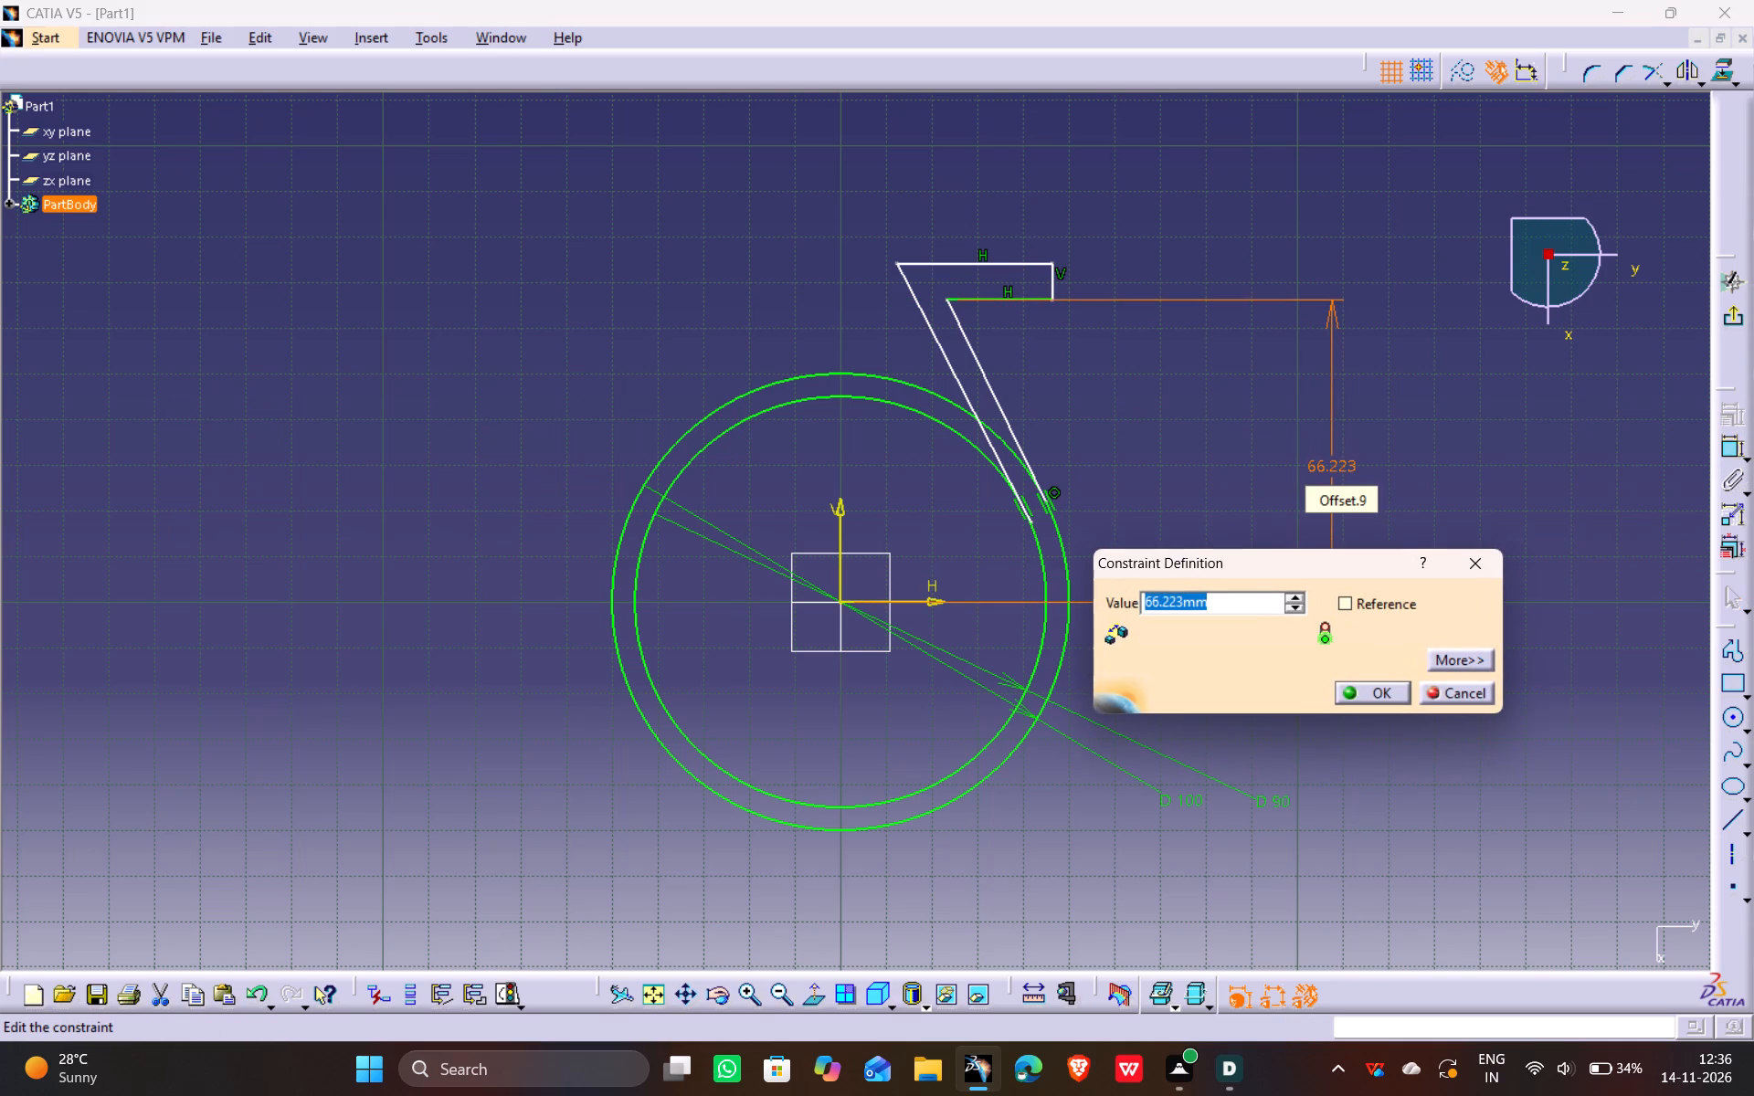
key("0")
key("Return")
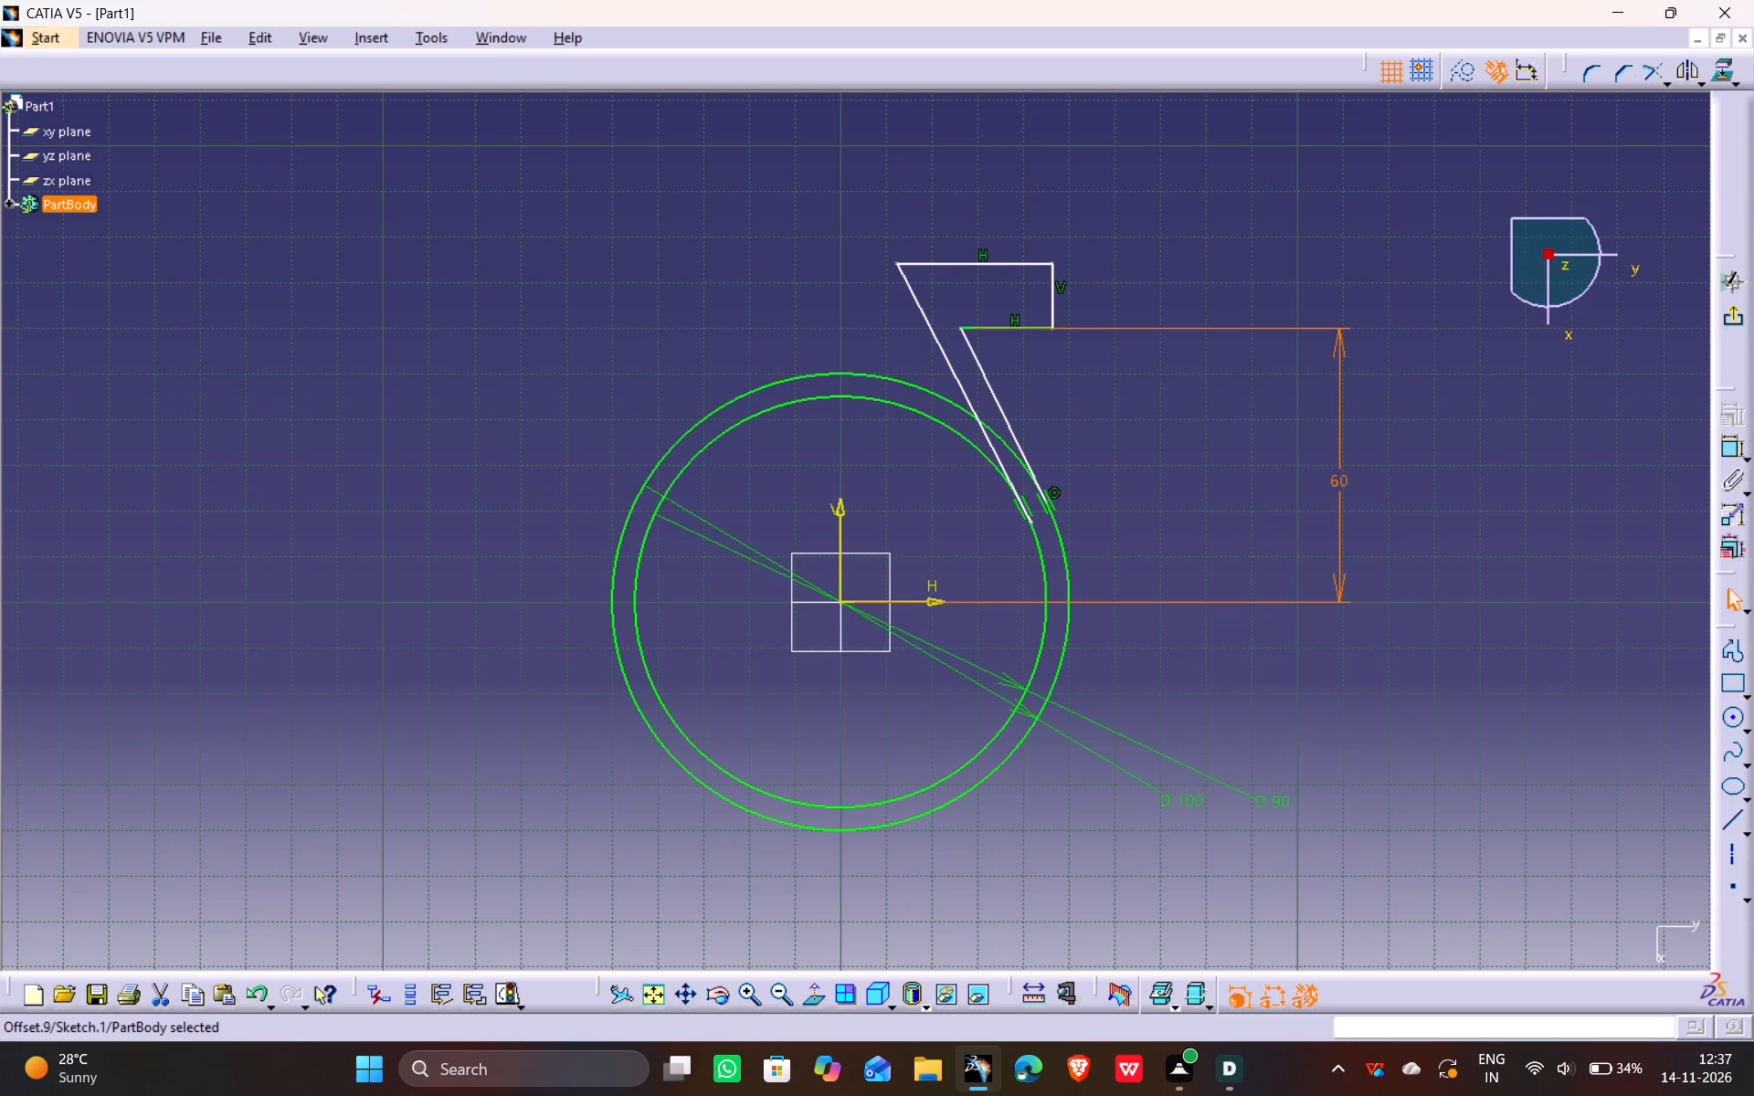
Dimension the length of the bracket's short vertical end line and set it to 8 mm.
middle_click_drag(962, 626, 947, 721)
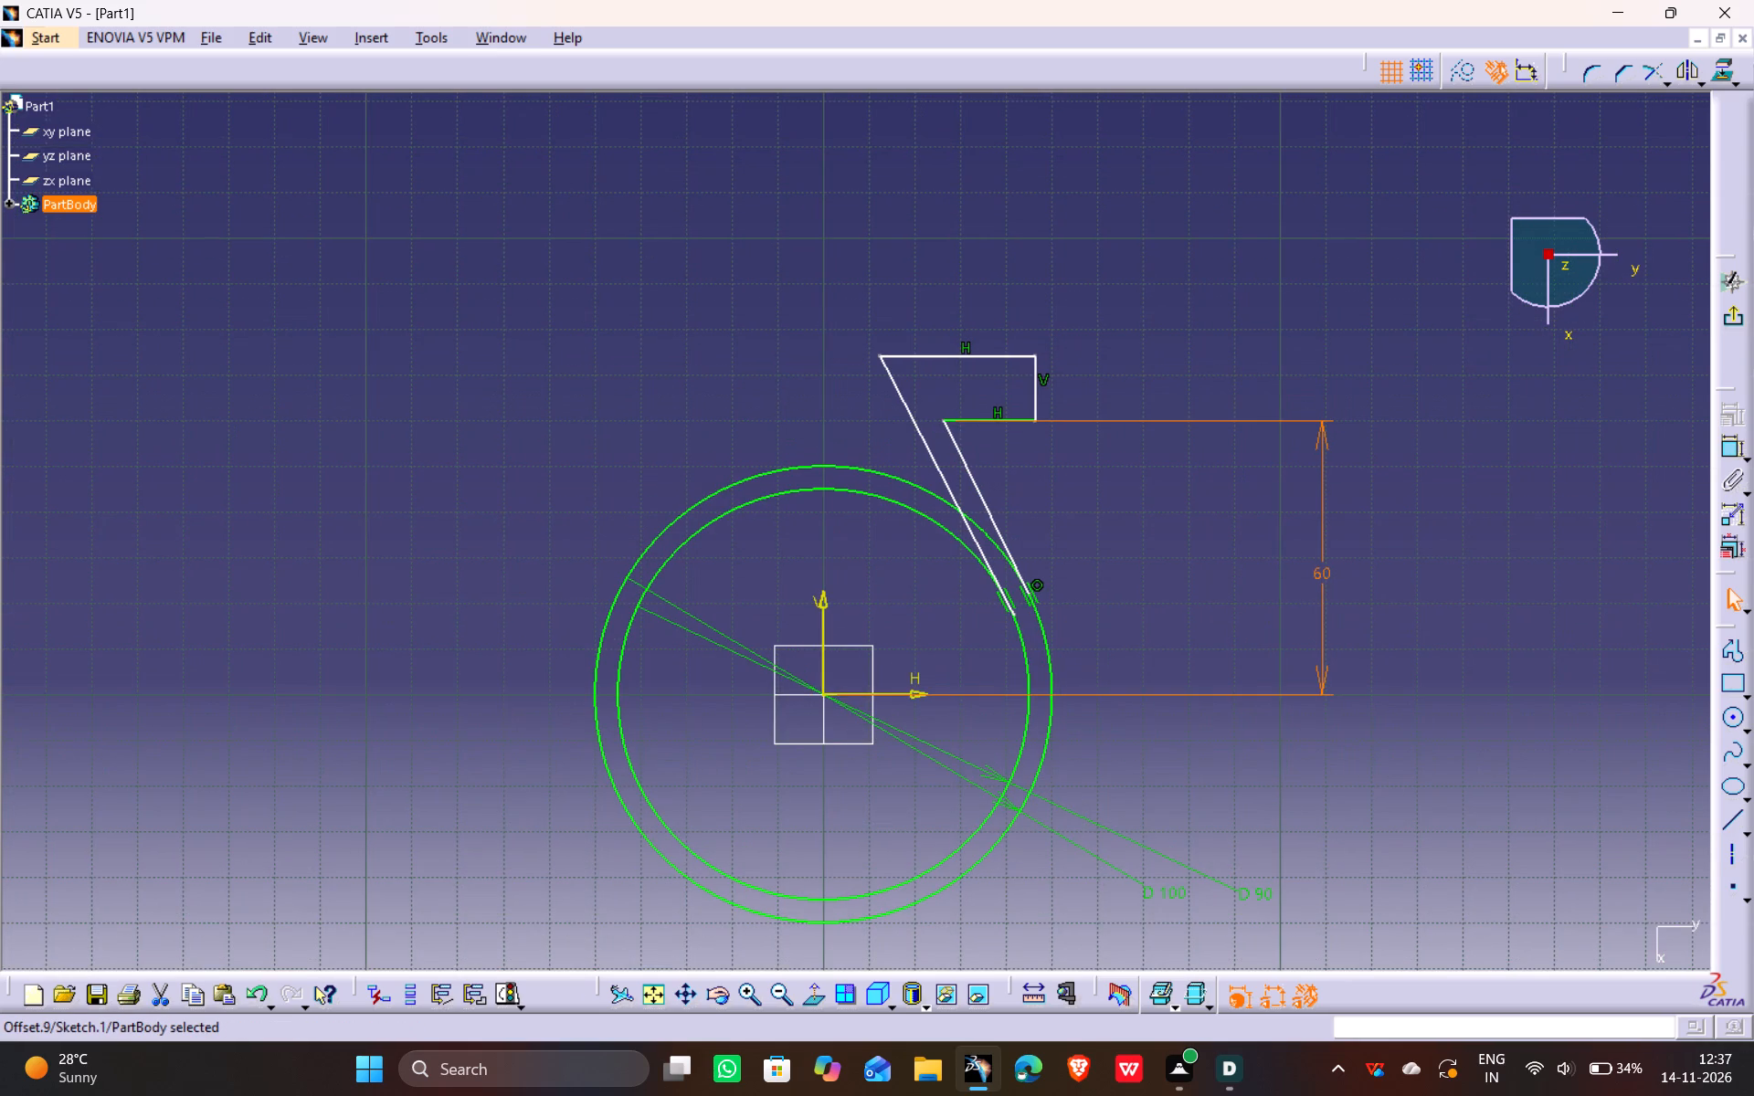
left_click(1033, 402)
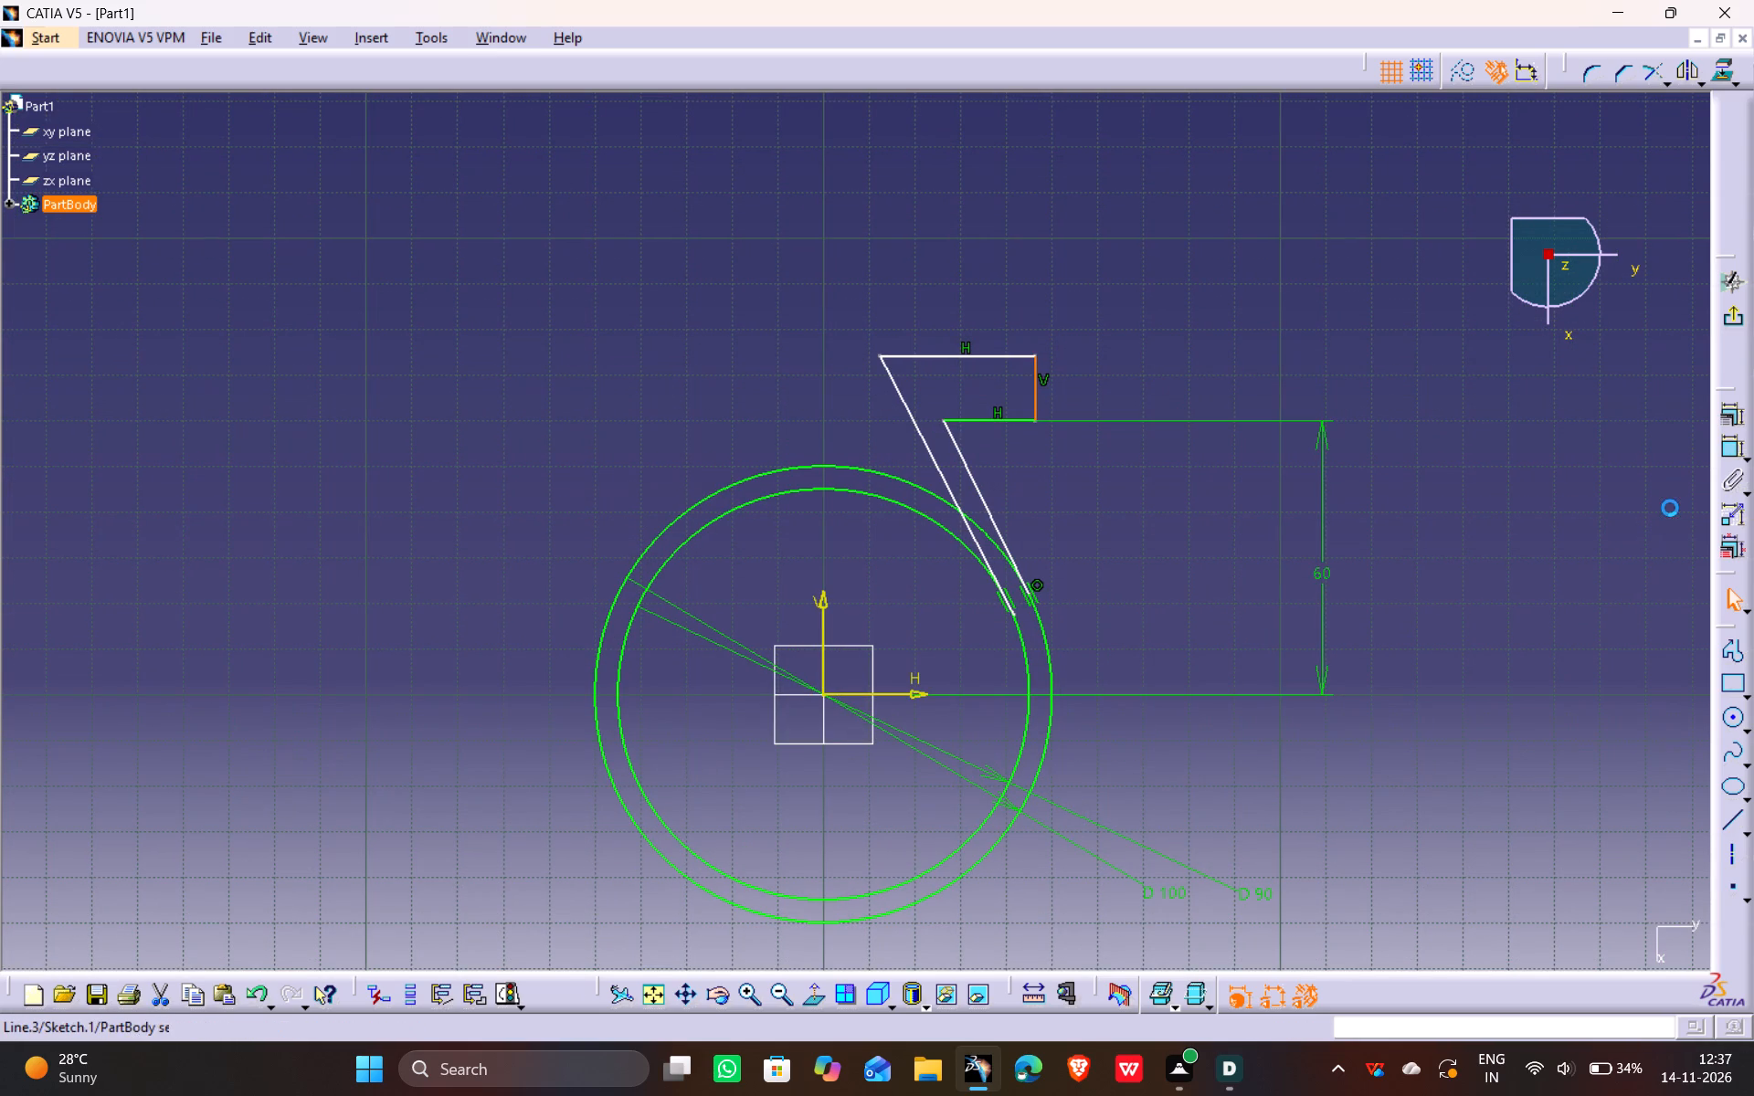
left_click(1730, 451)
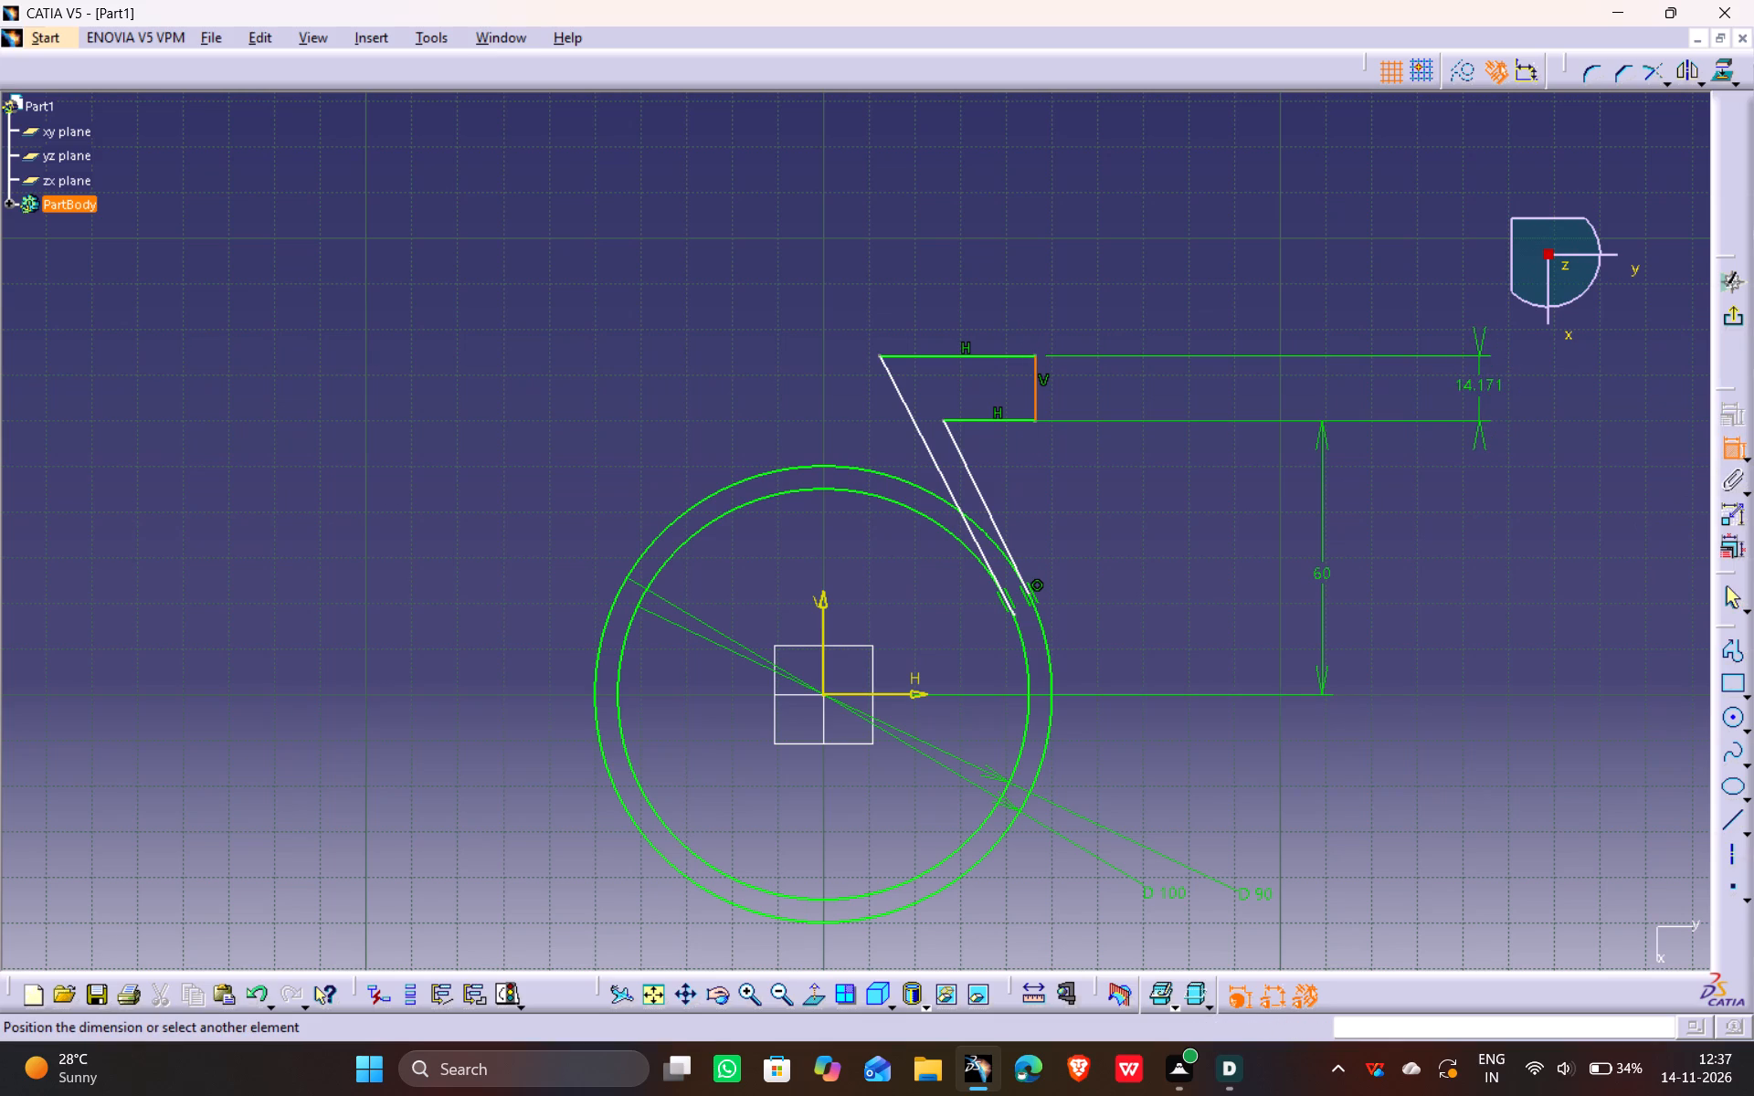
left_click(1459, 330)
double_click(1464, 321)
key("8")
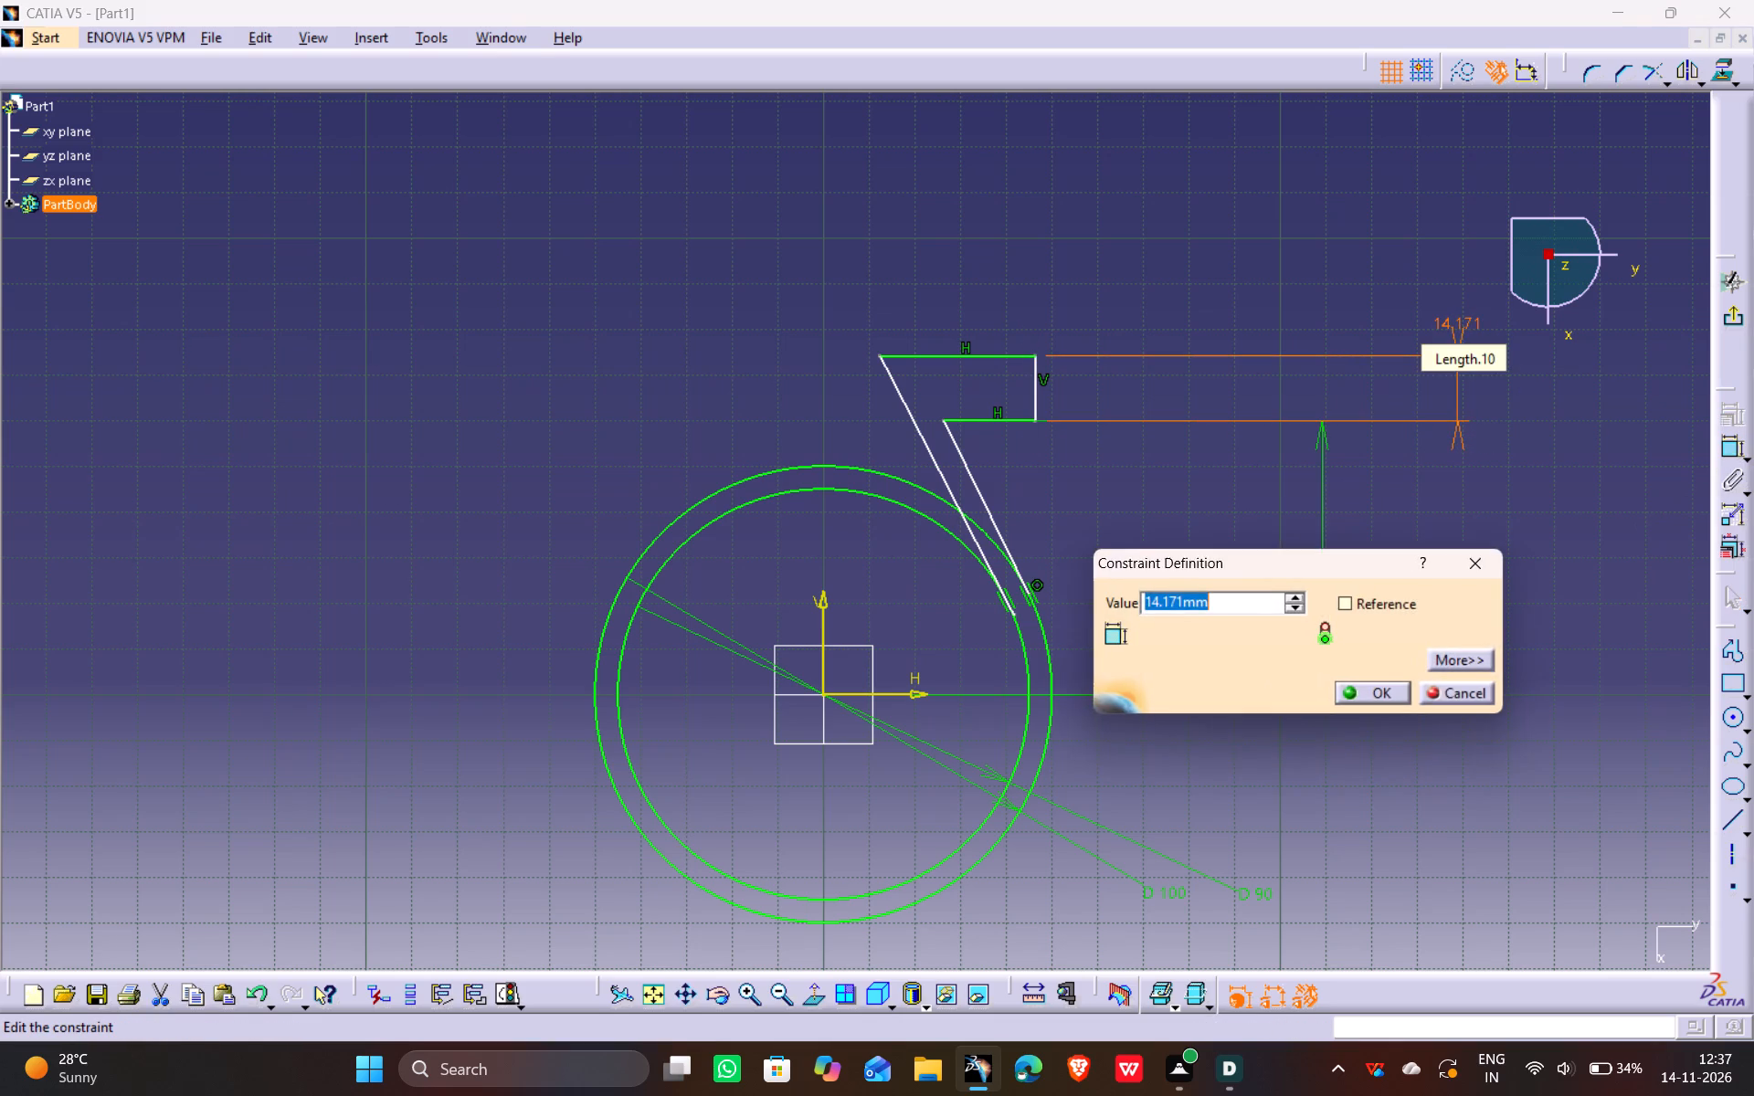
key("Return")
left_click(1055, 526)
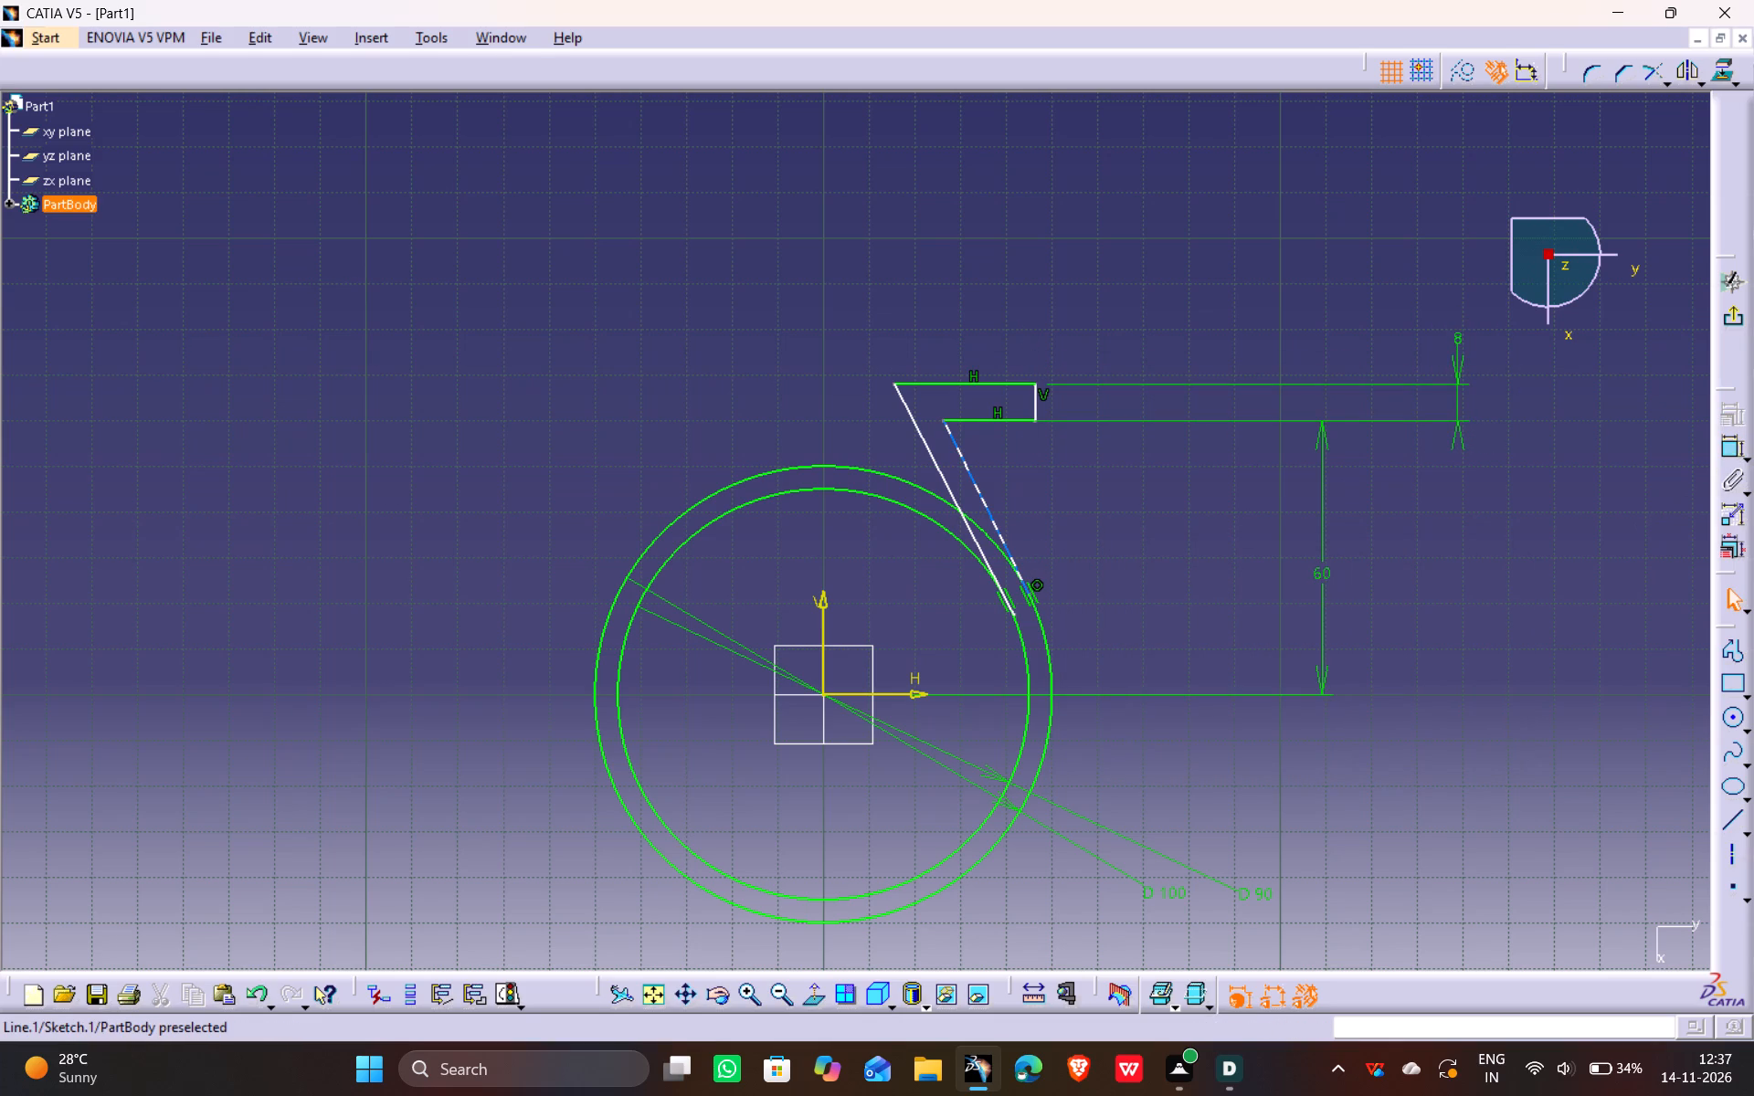
Dimension the distance between the bracket's short vertical end line and the vertical axis and set it to 45 mm.
left_click(1035, 404)
left_click(822, 617, "ctrl")
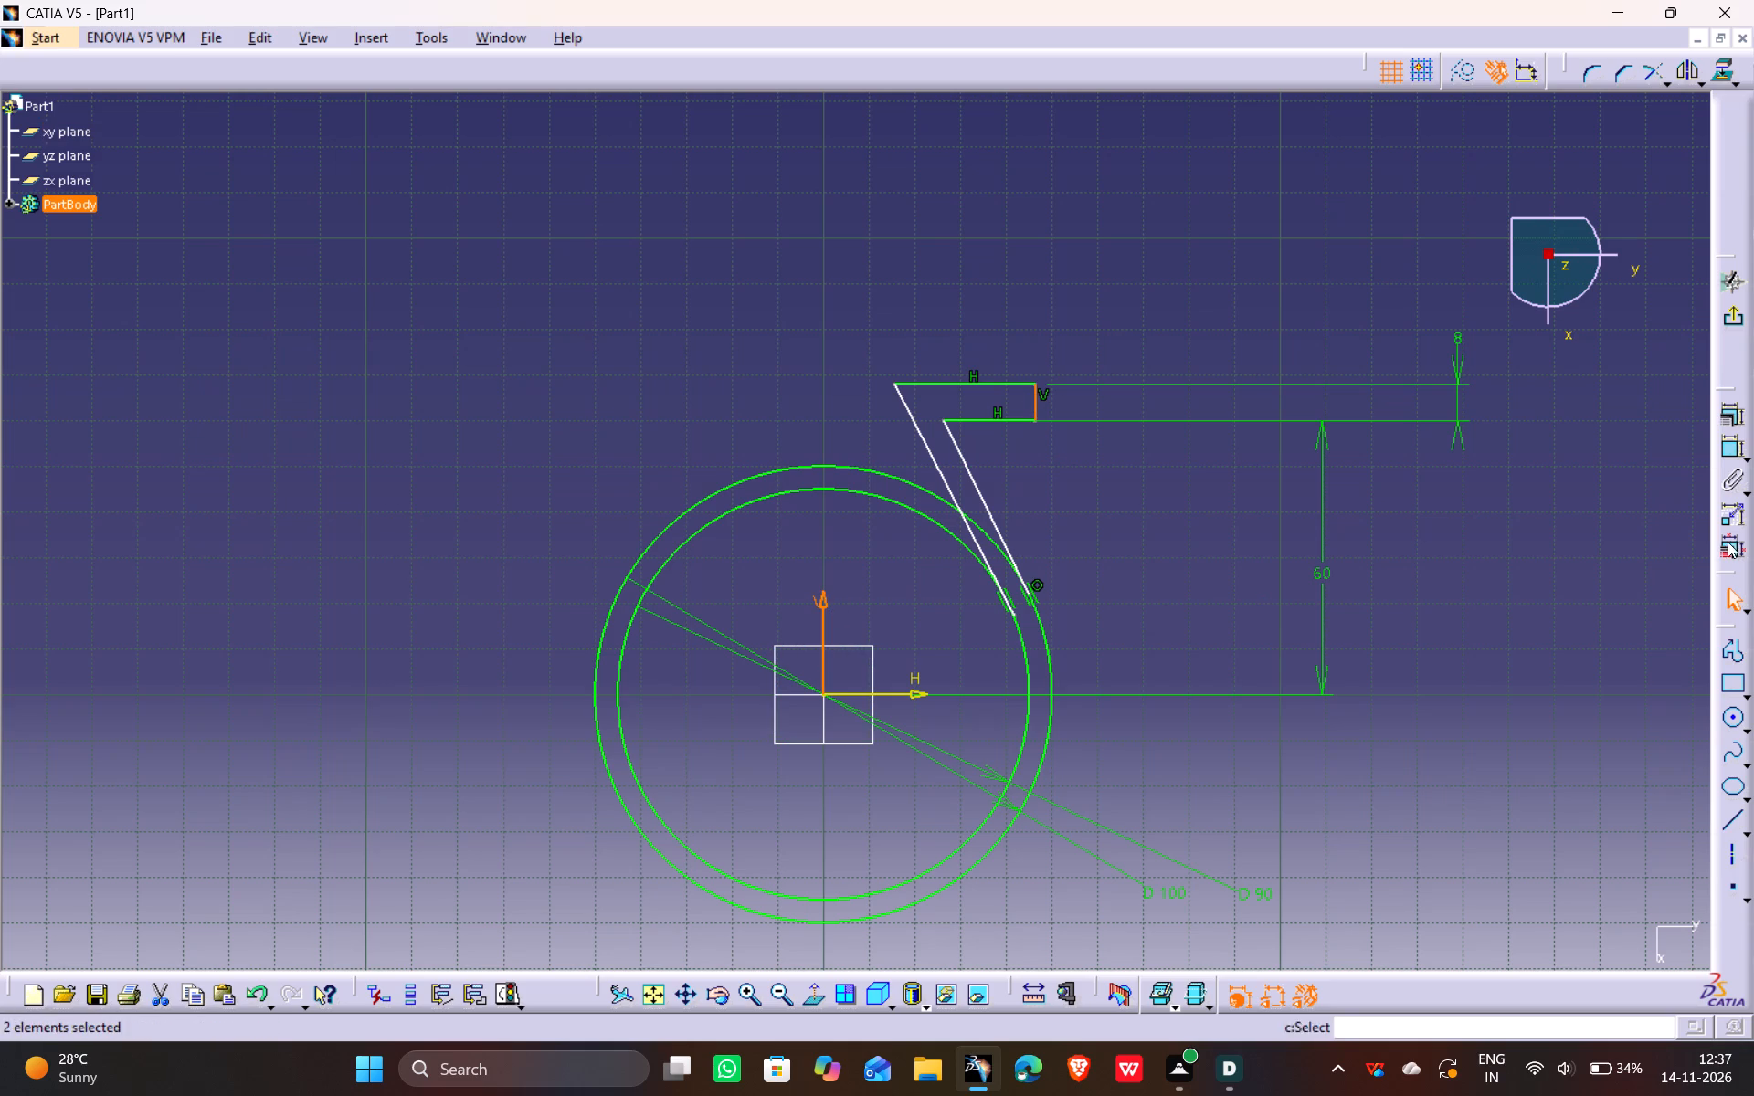
left_click(1726, 449)
left_click(910, 278)
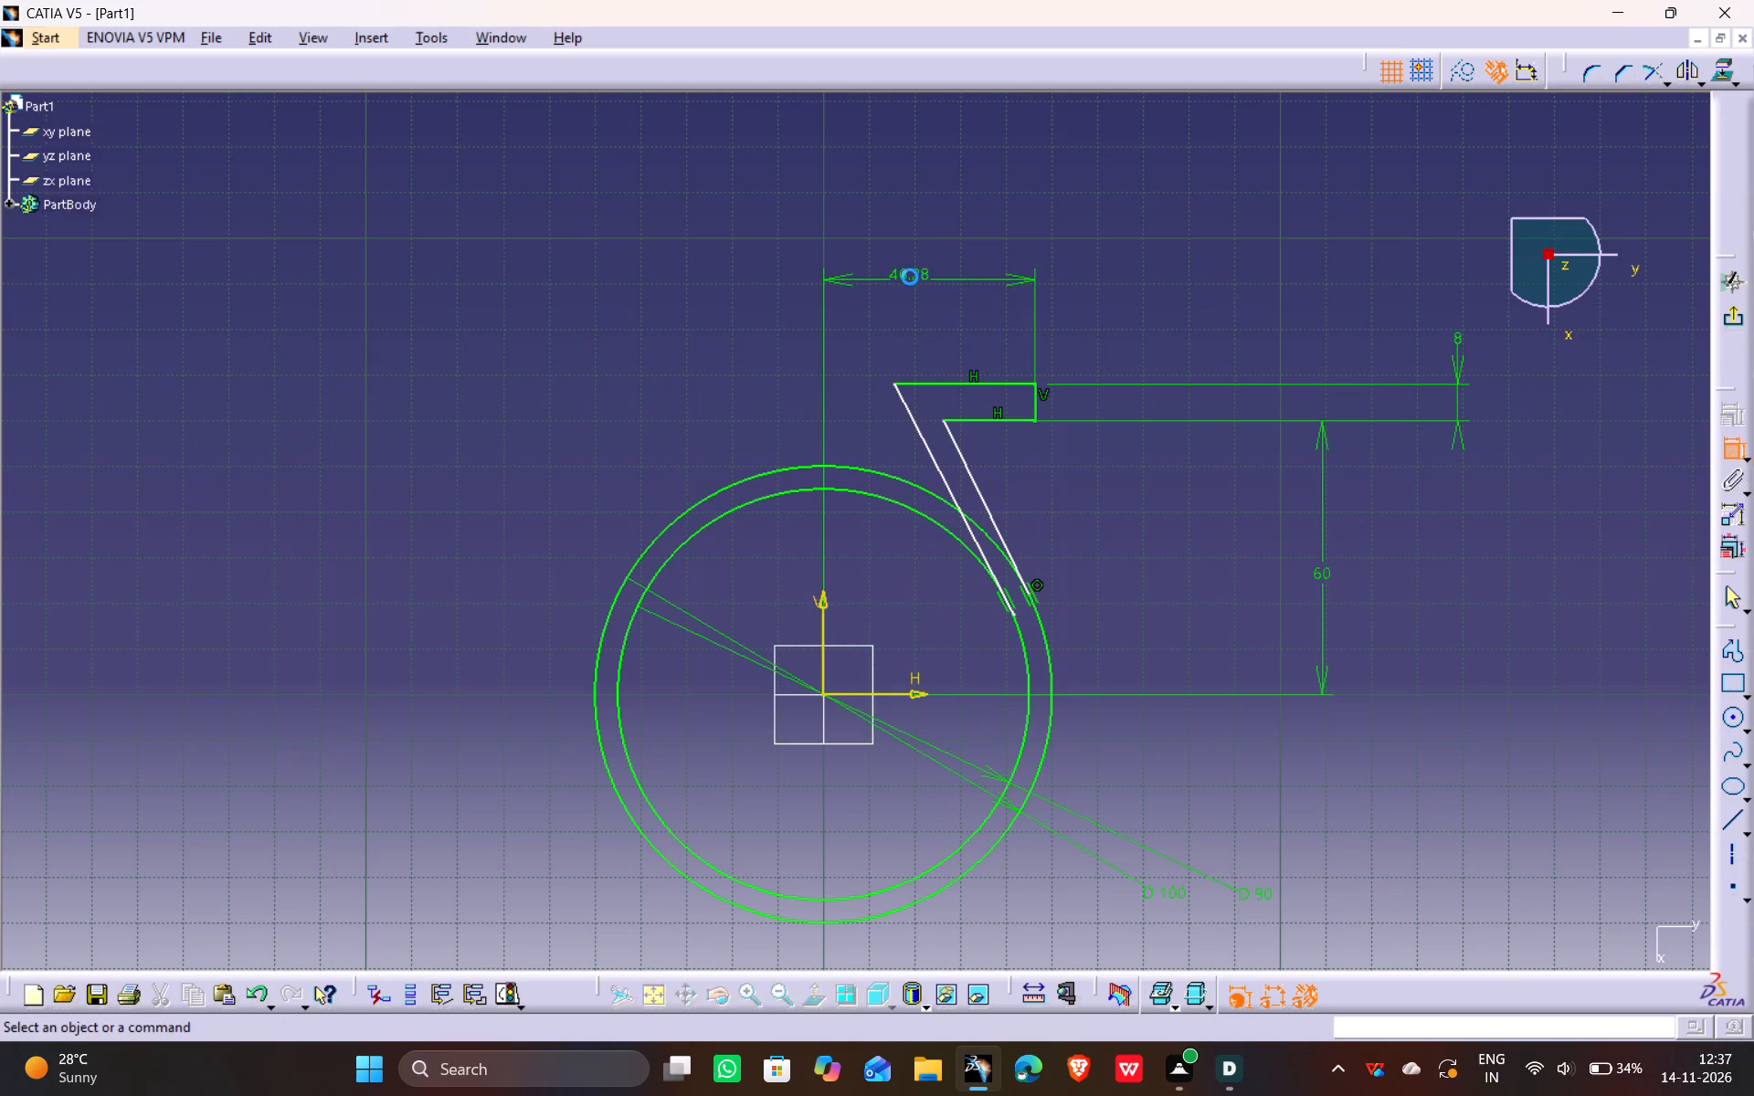
double_click(910, 270)
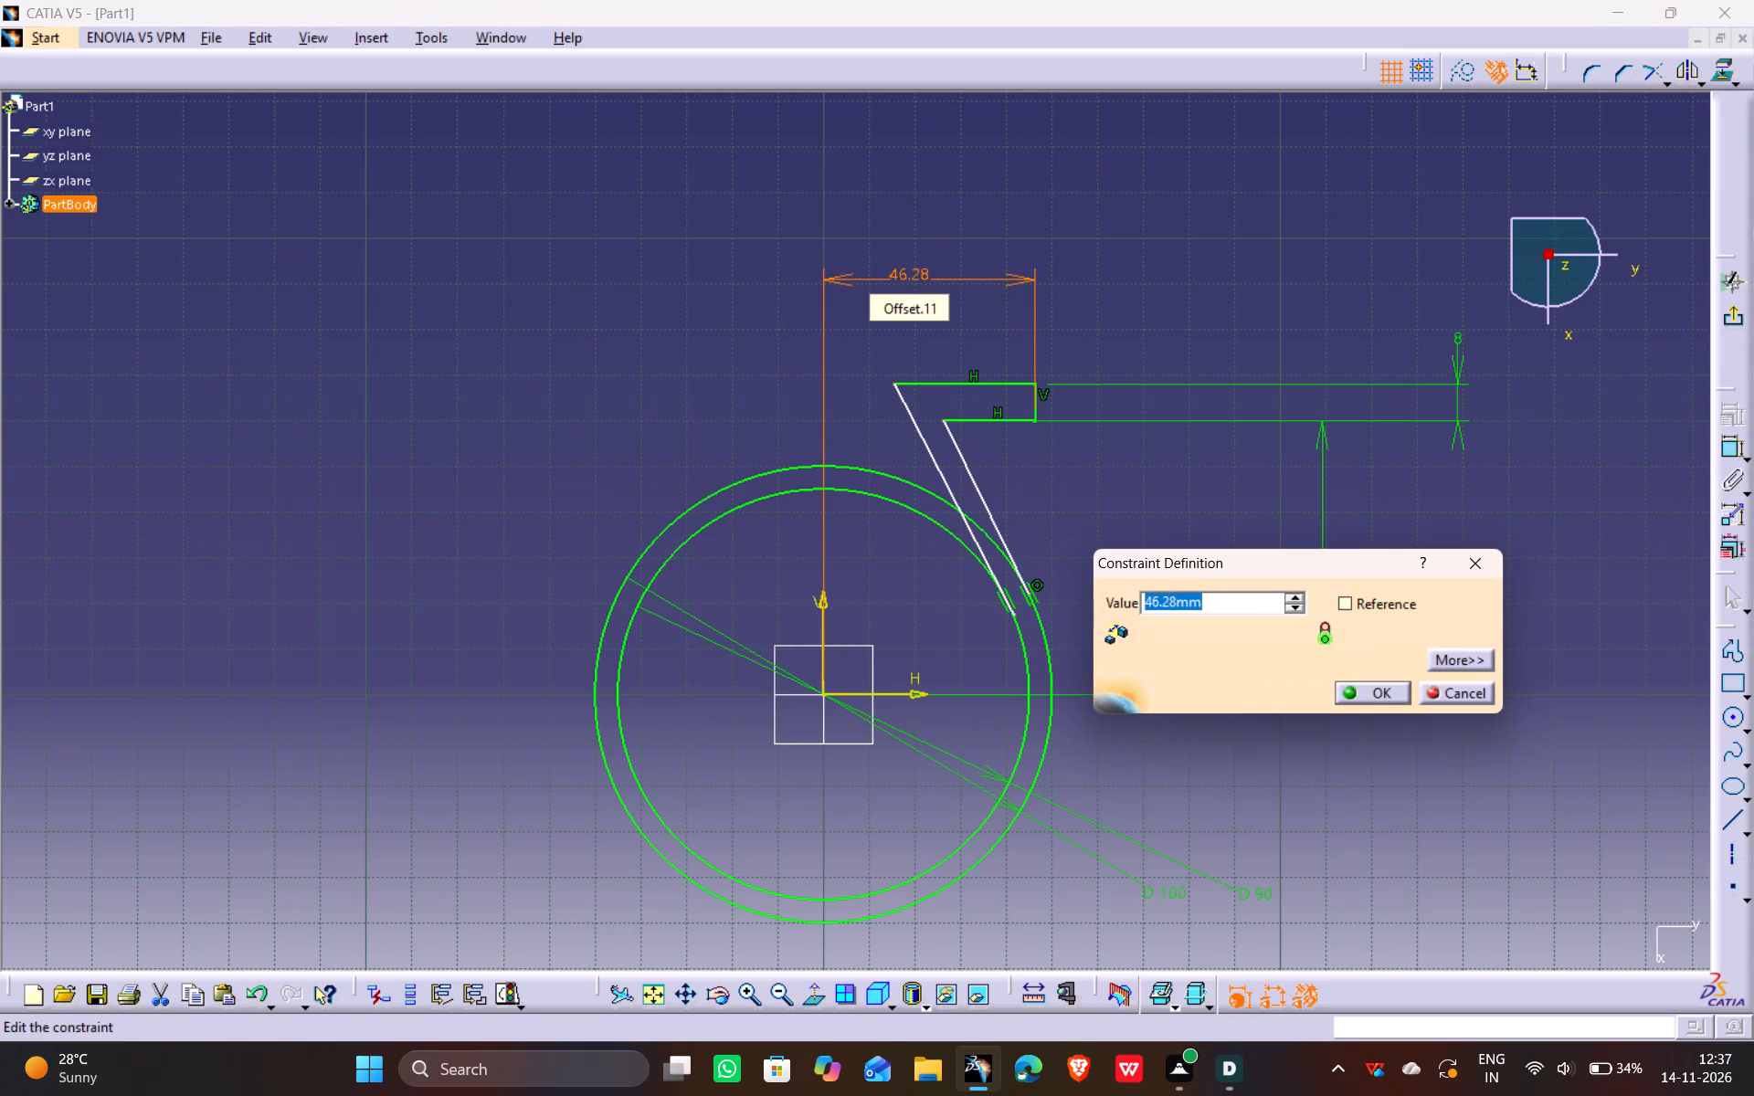
type("45")
key("Return")
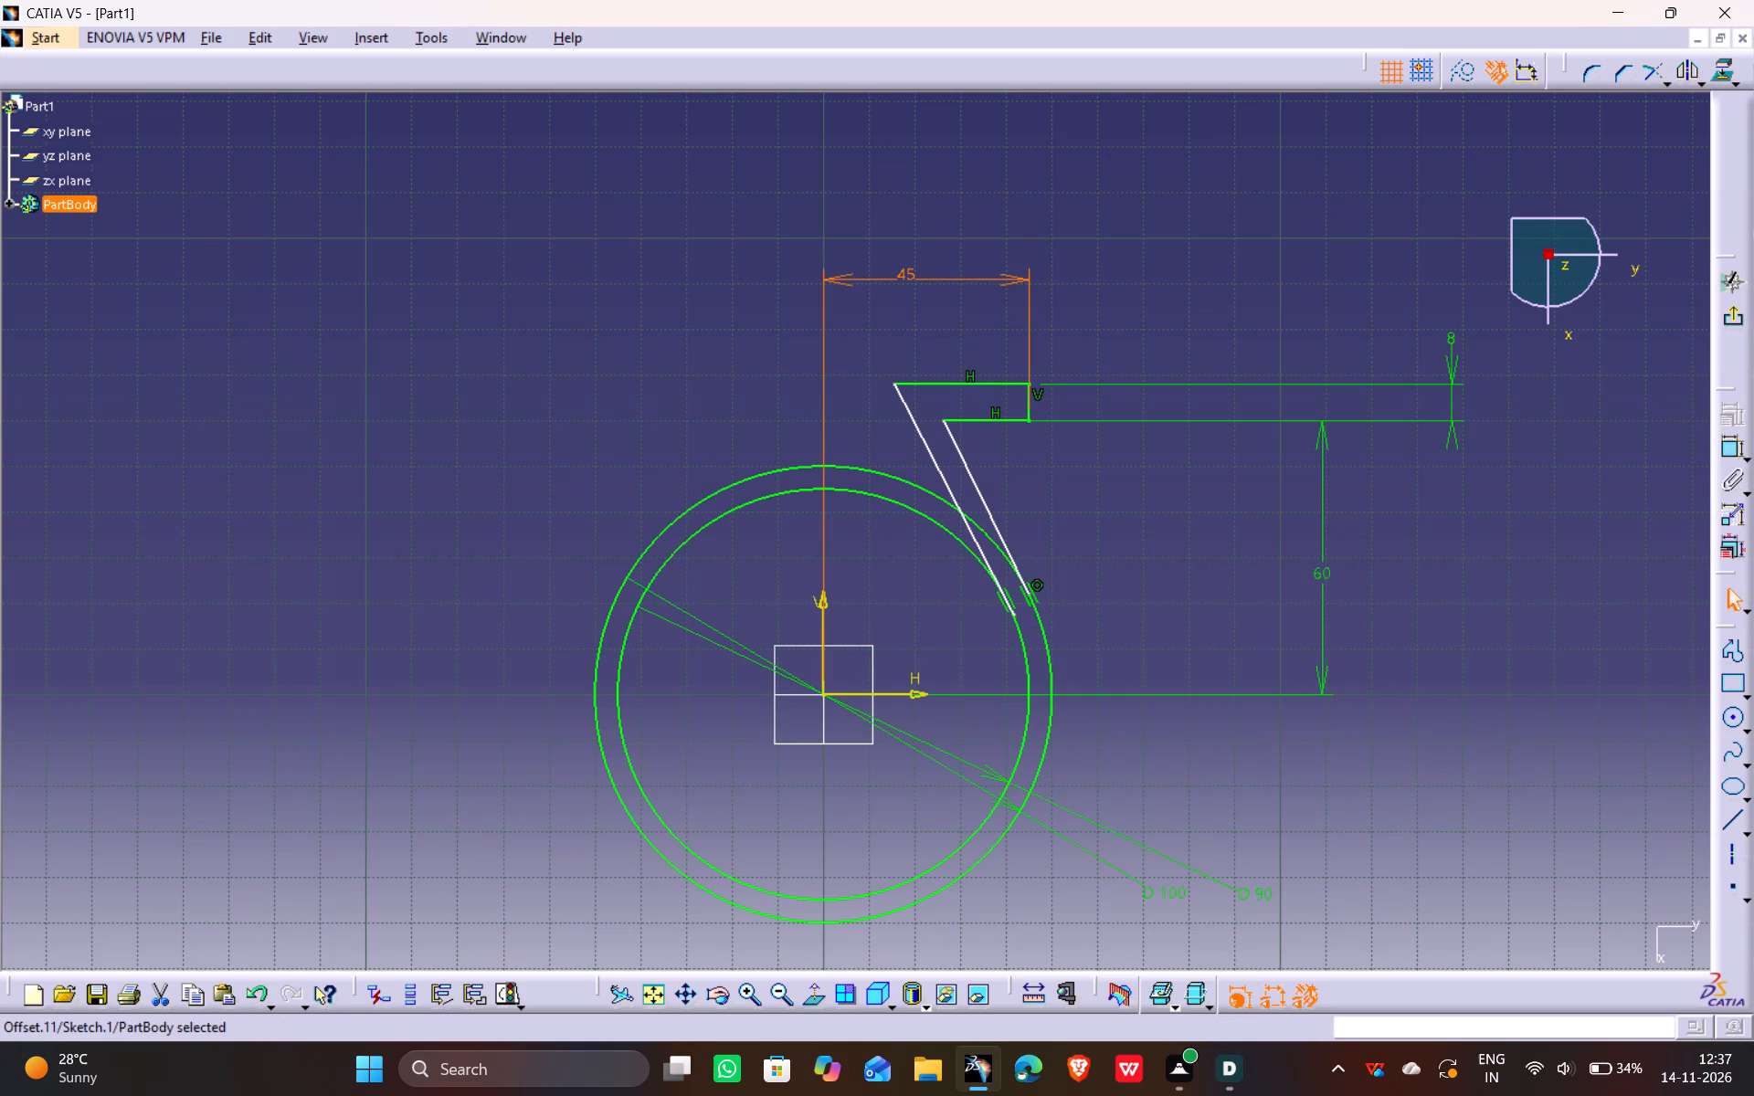
Delete the diagonal line running from the bracket's upper horizontal line to the inner circle.
left_click(930, 452)
key("Delete")
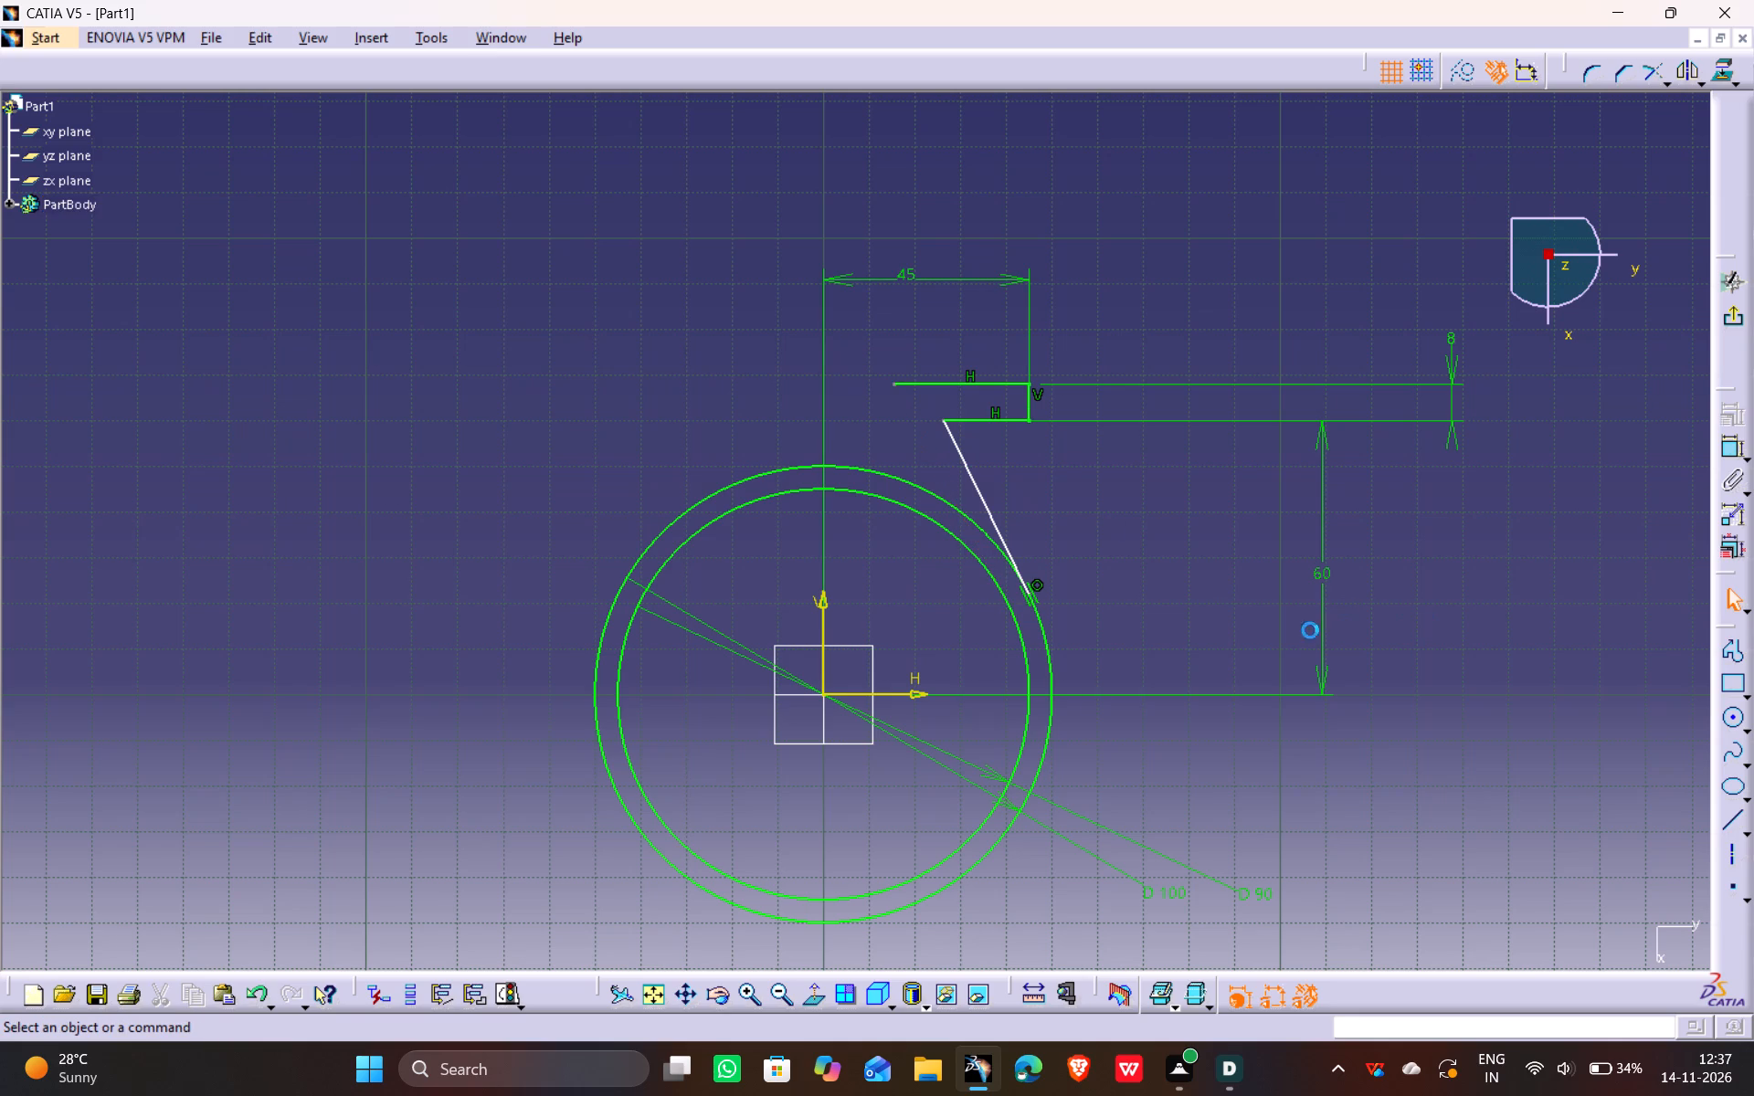
Sketch a vertical line about 8 mm down from the upper horizontal's free end, continued by a diagonal about 47 mm long to the inner circle.
middle_click_drag(838, 674, 838, 726)
middle_click_drag(862, 782, 845, 650, "ctrl")
middle_click_drag(915, 641, 816, 600)
middle_click_drag(861, 475, 874, 558, "ctrl")
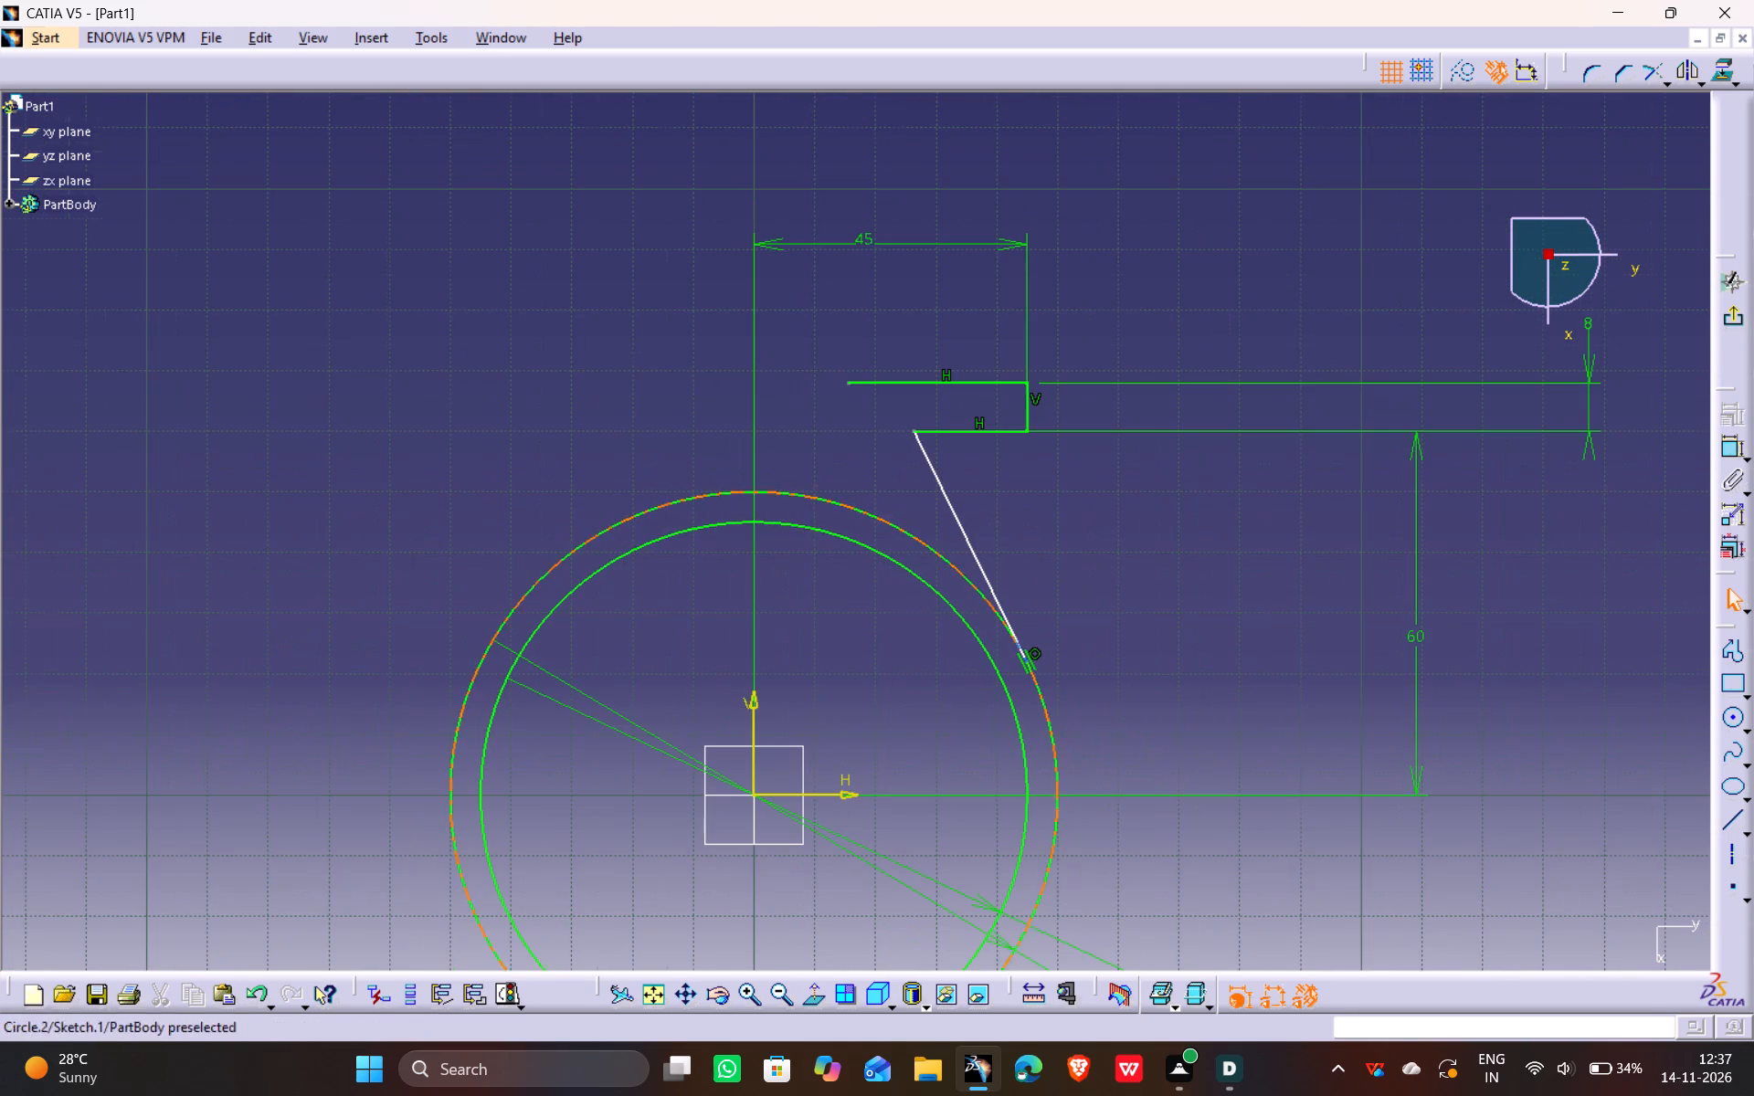
left_click(1738, 648)
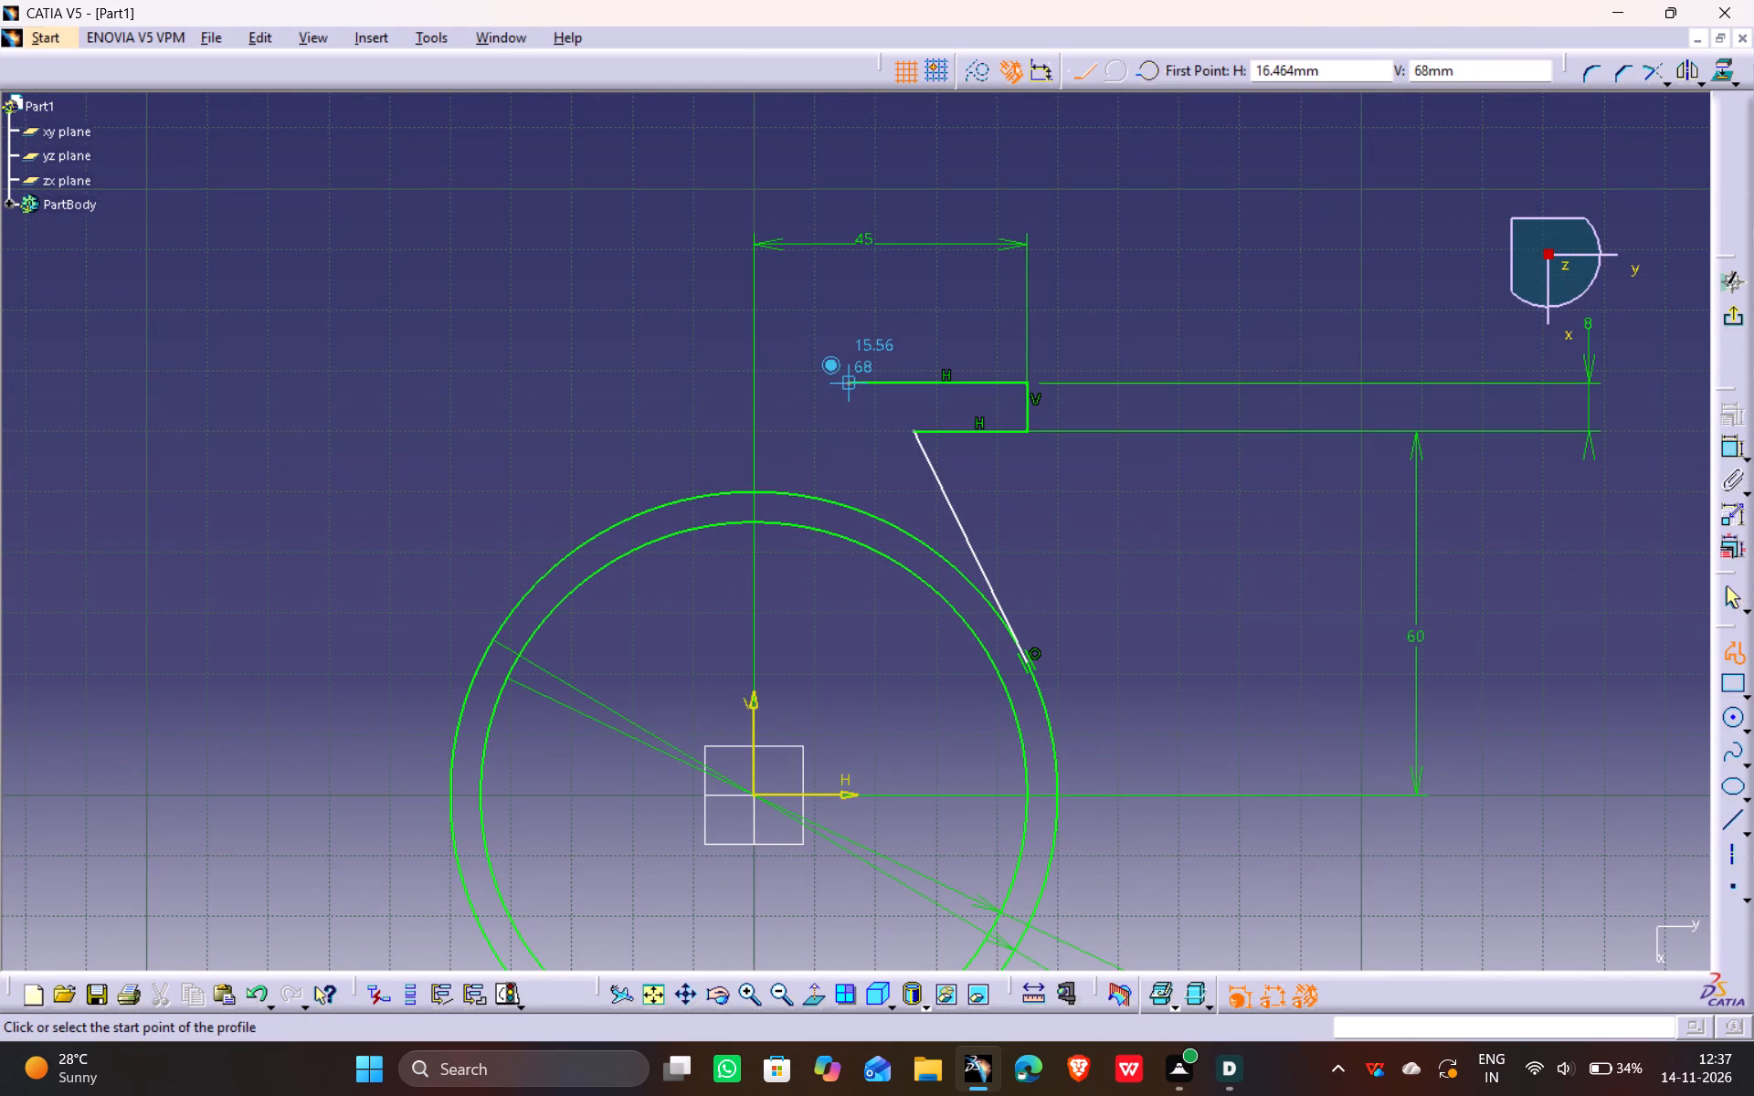
left_click(847, 383)
left_click(852, 428)
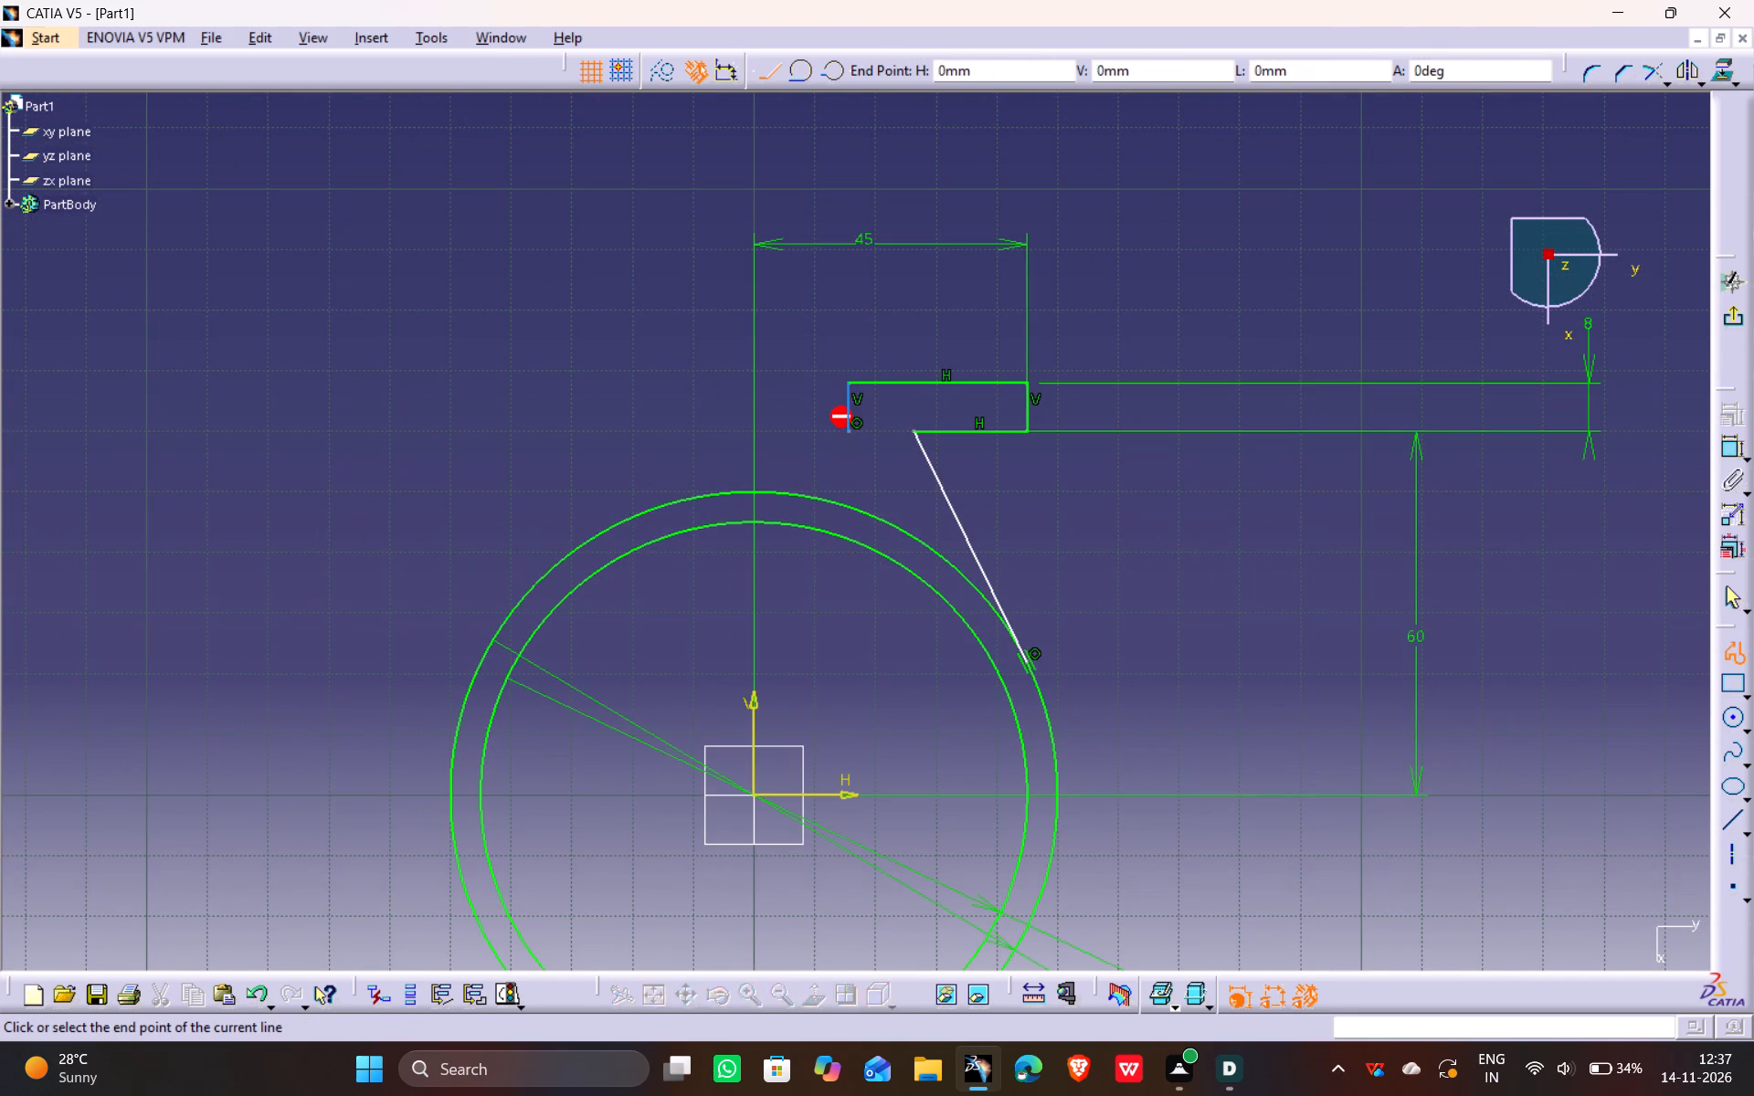
left_click(1004, 680)
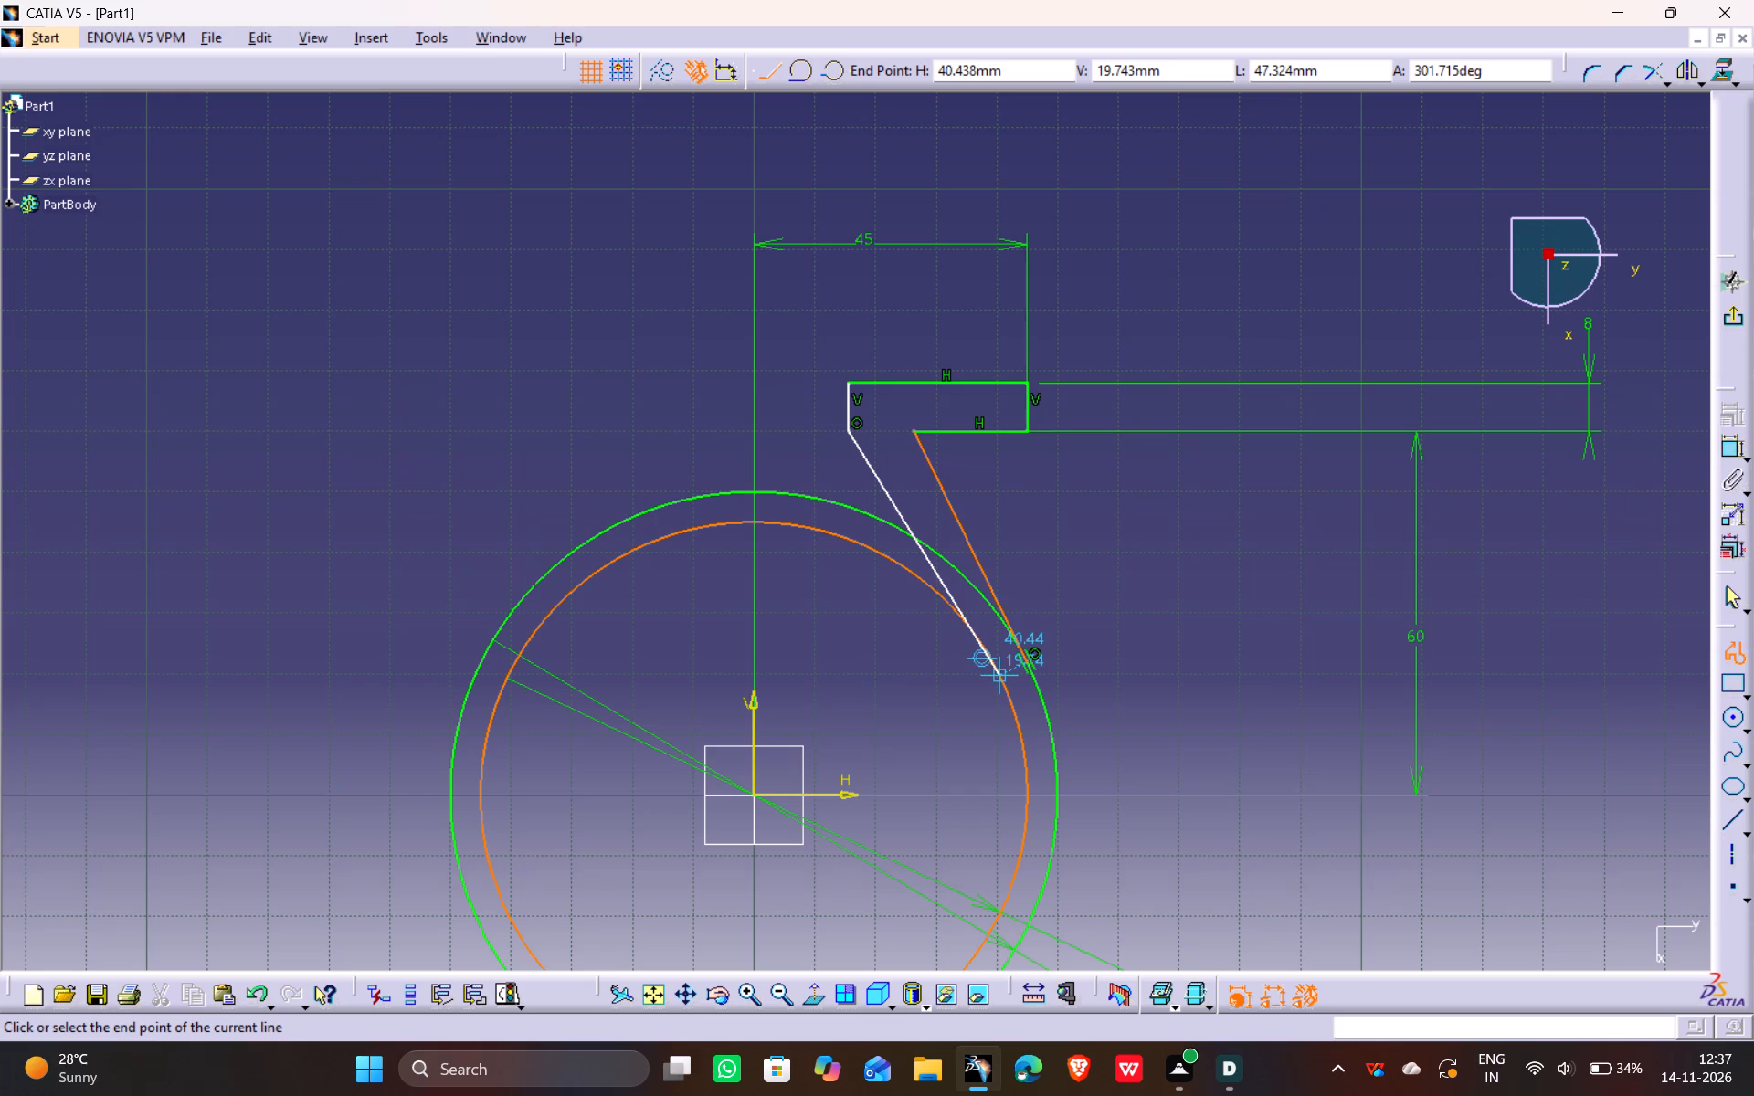
key("Escape")
key("Escape")
left_click(952, 685)
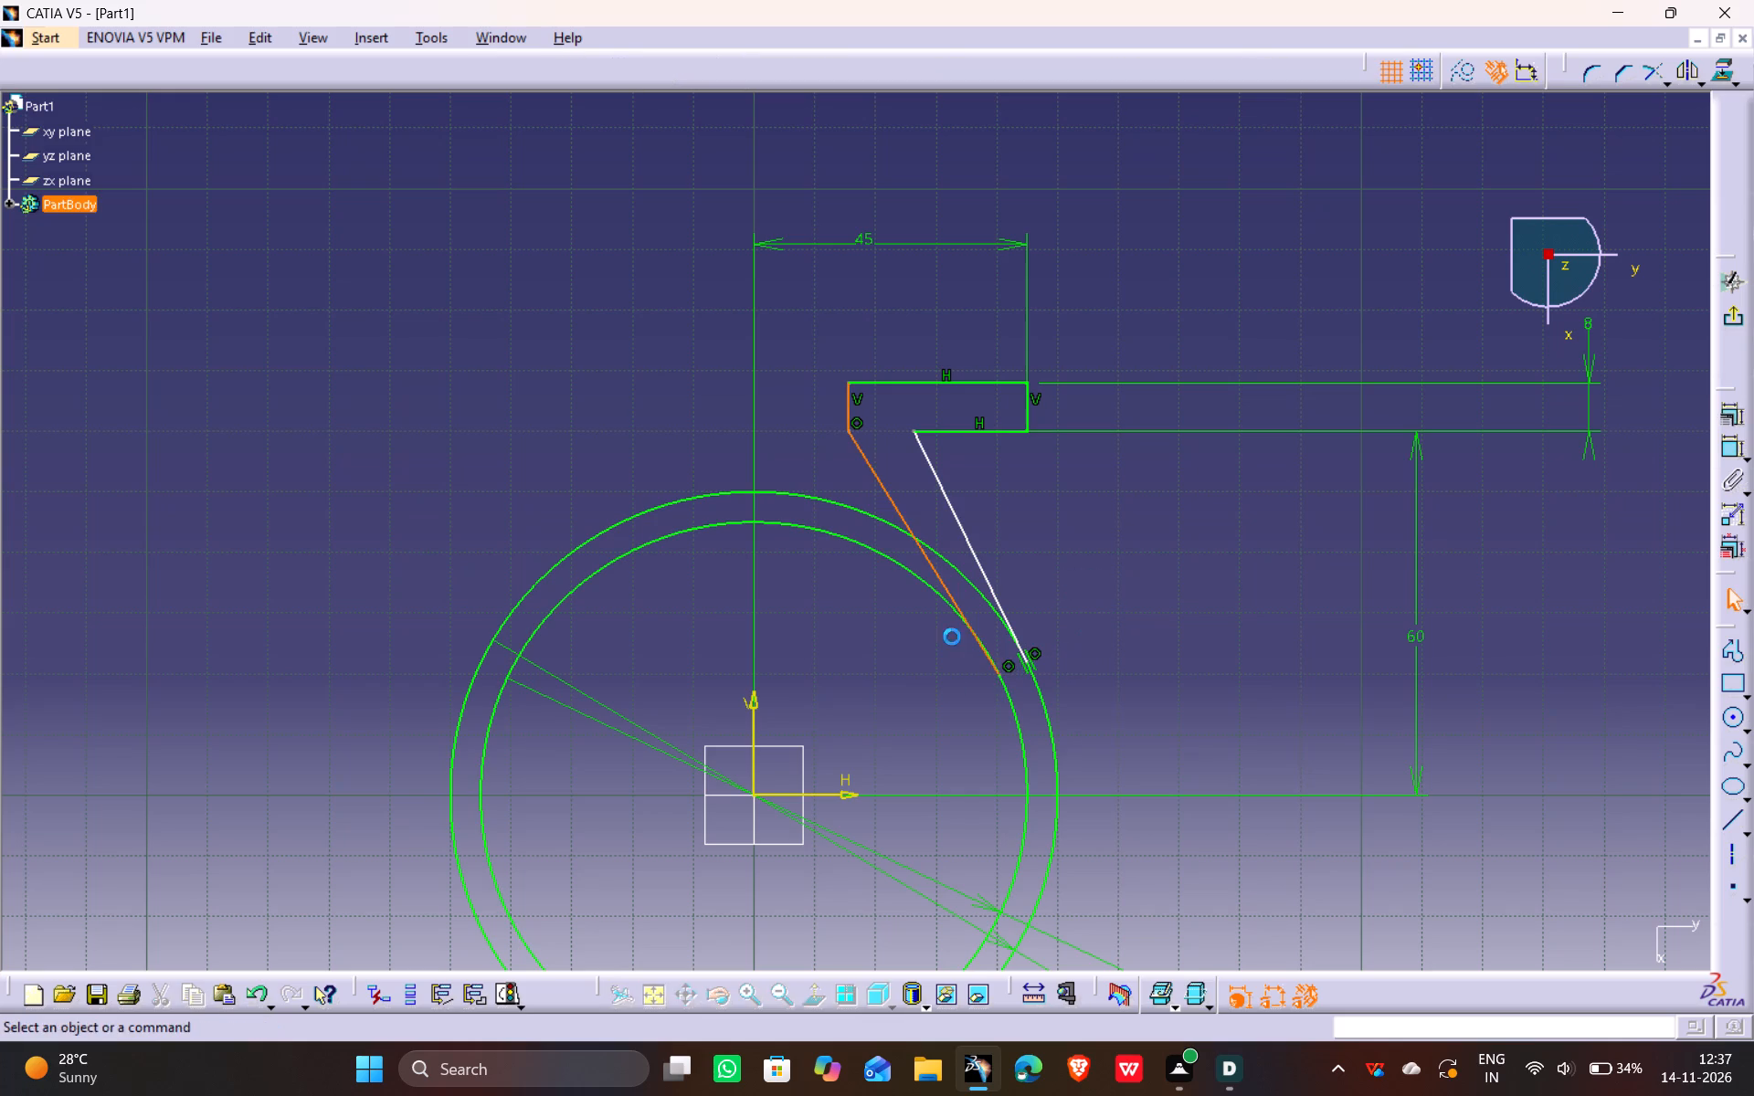
Apply a tangency constraint between the bracket's inner diagonal line and the 90 mm inner circle.
left_click(952, 596)
left_click(946, 601, "ctrl")
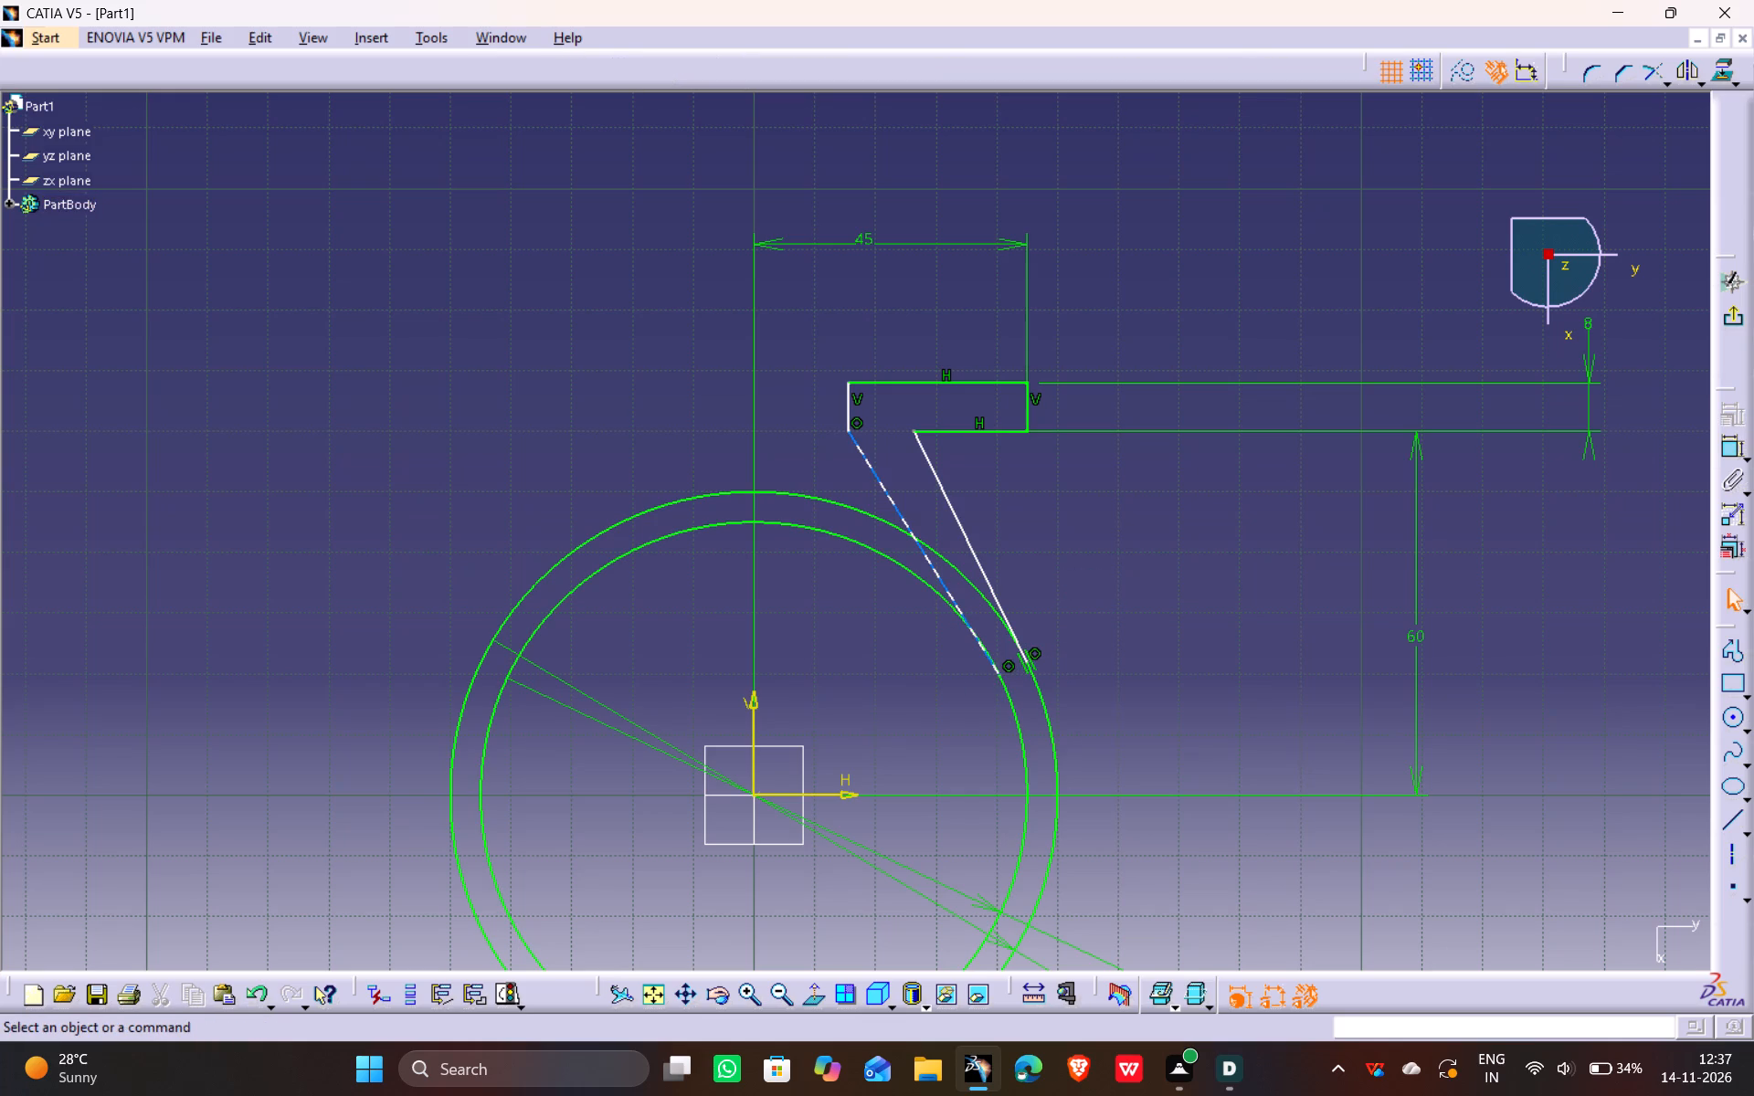
left_click(939, 597, "ctrl")
left_click(948, 587, "ctrl")
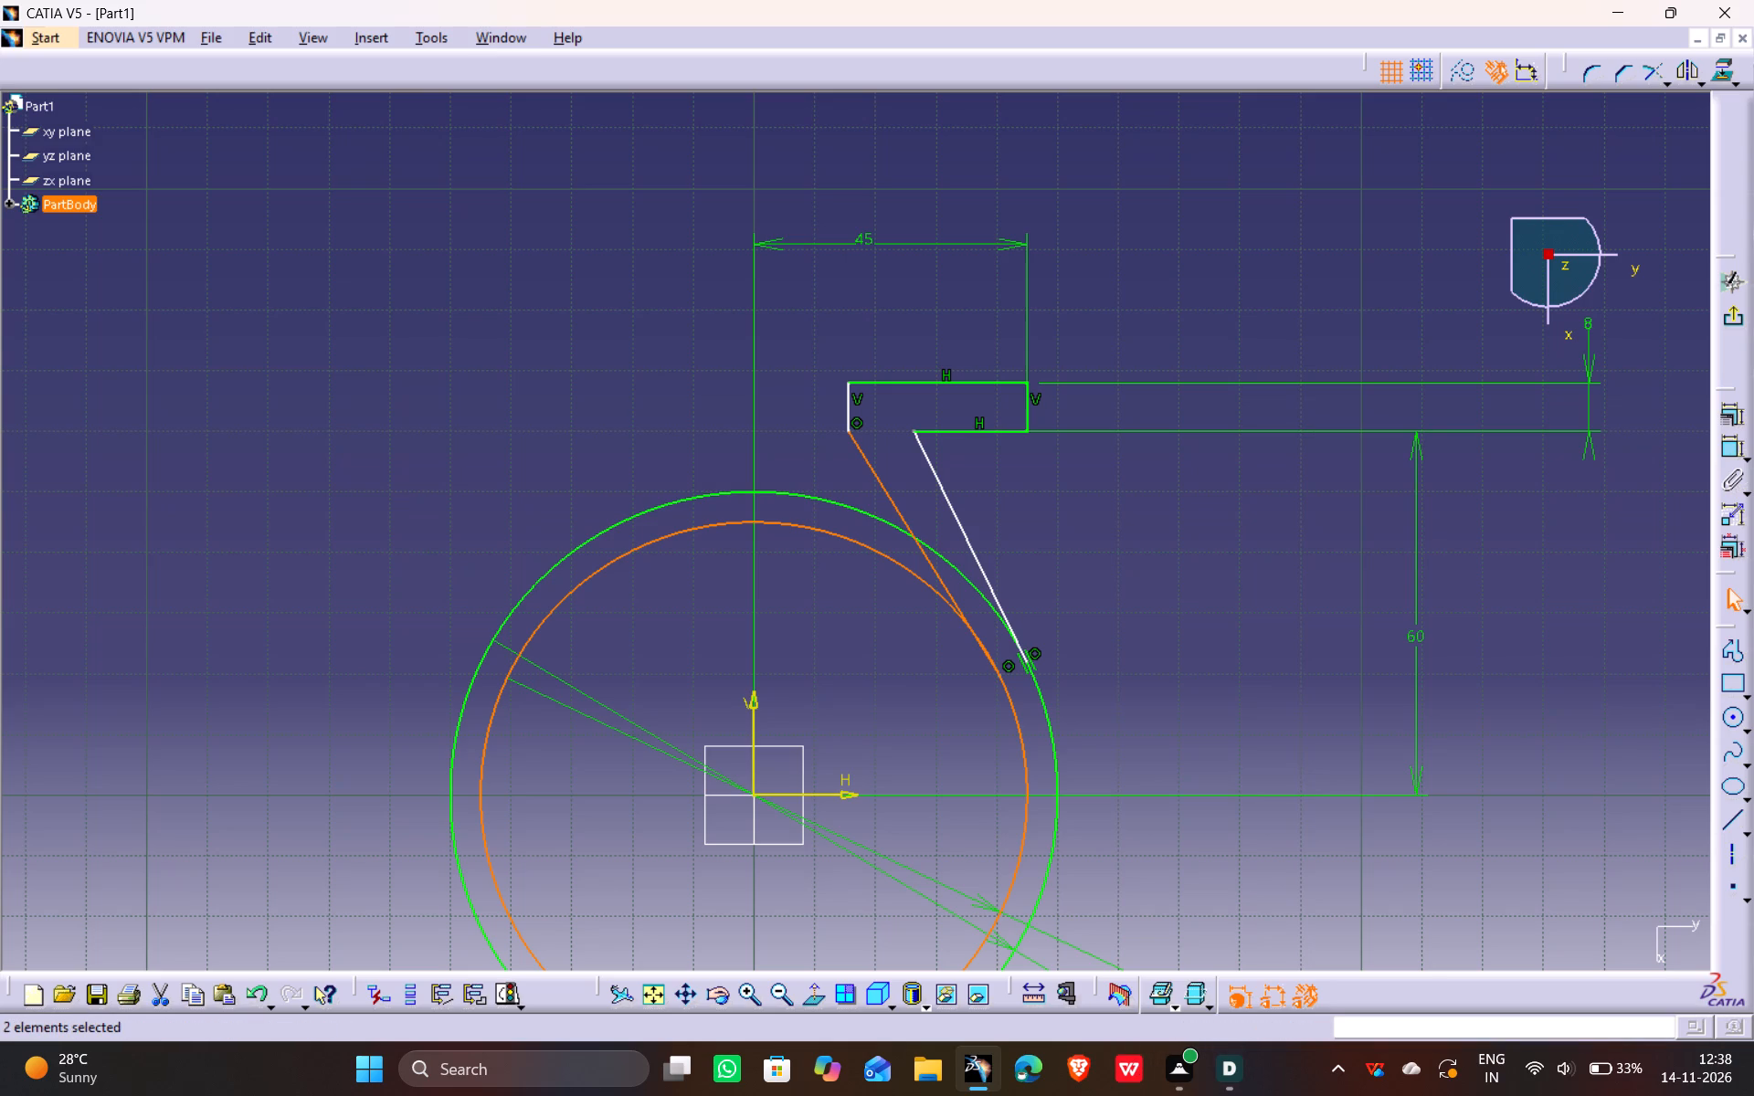
left_click(1734, 416)
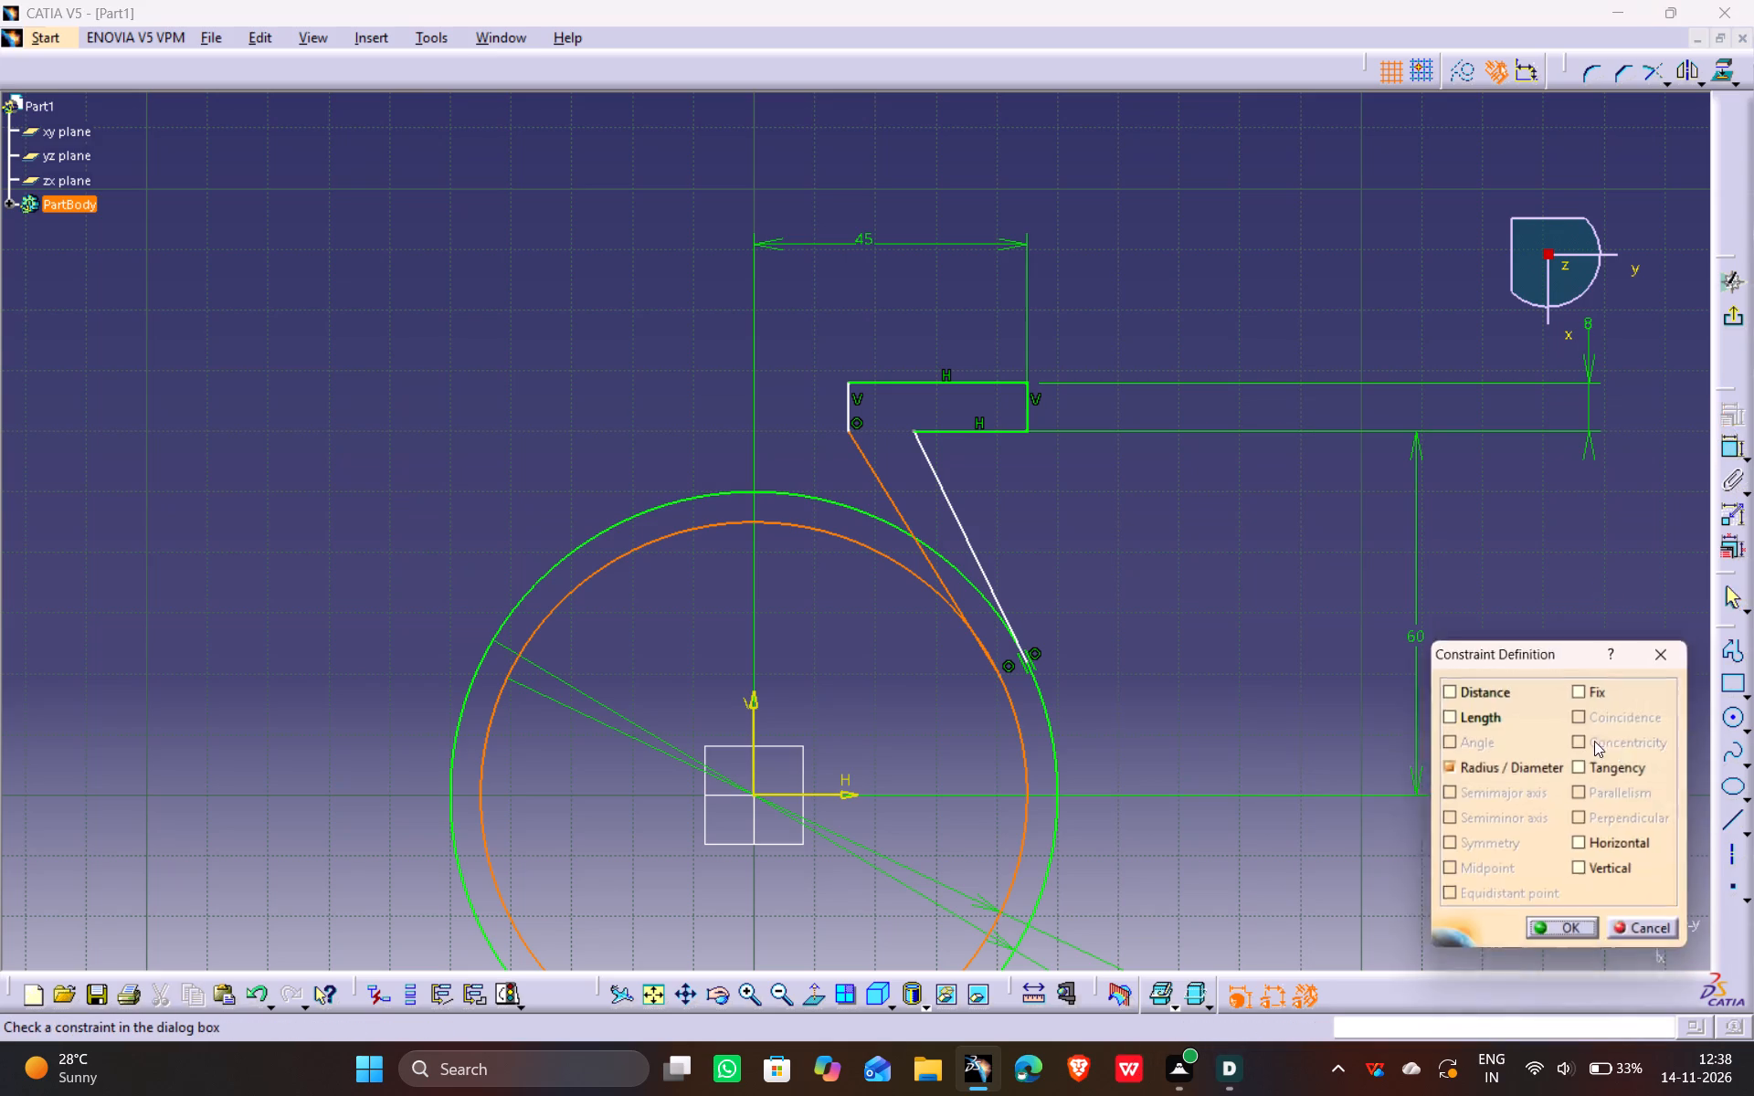
left_click(1624, 768)
left_click(1577, 932)
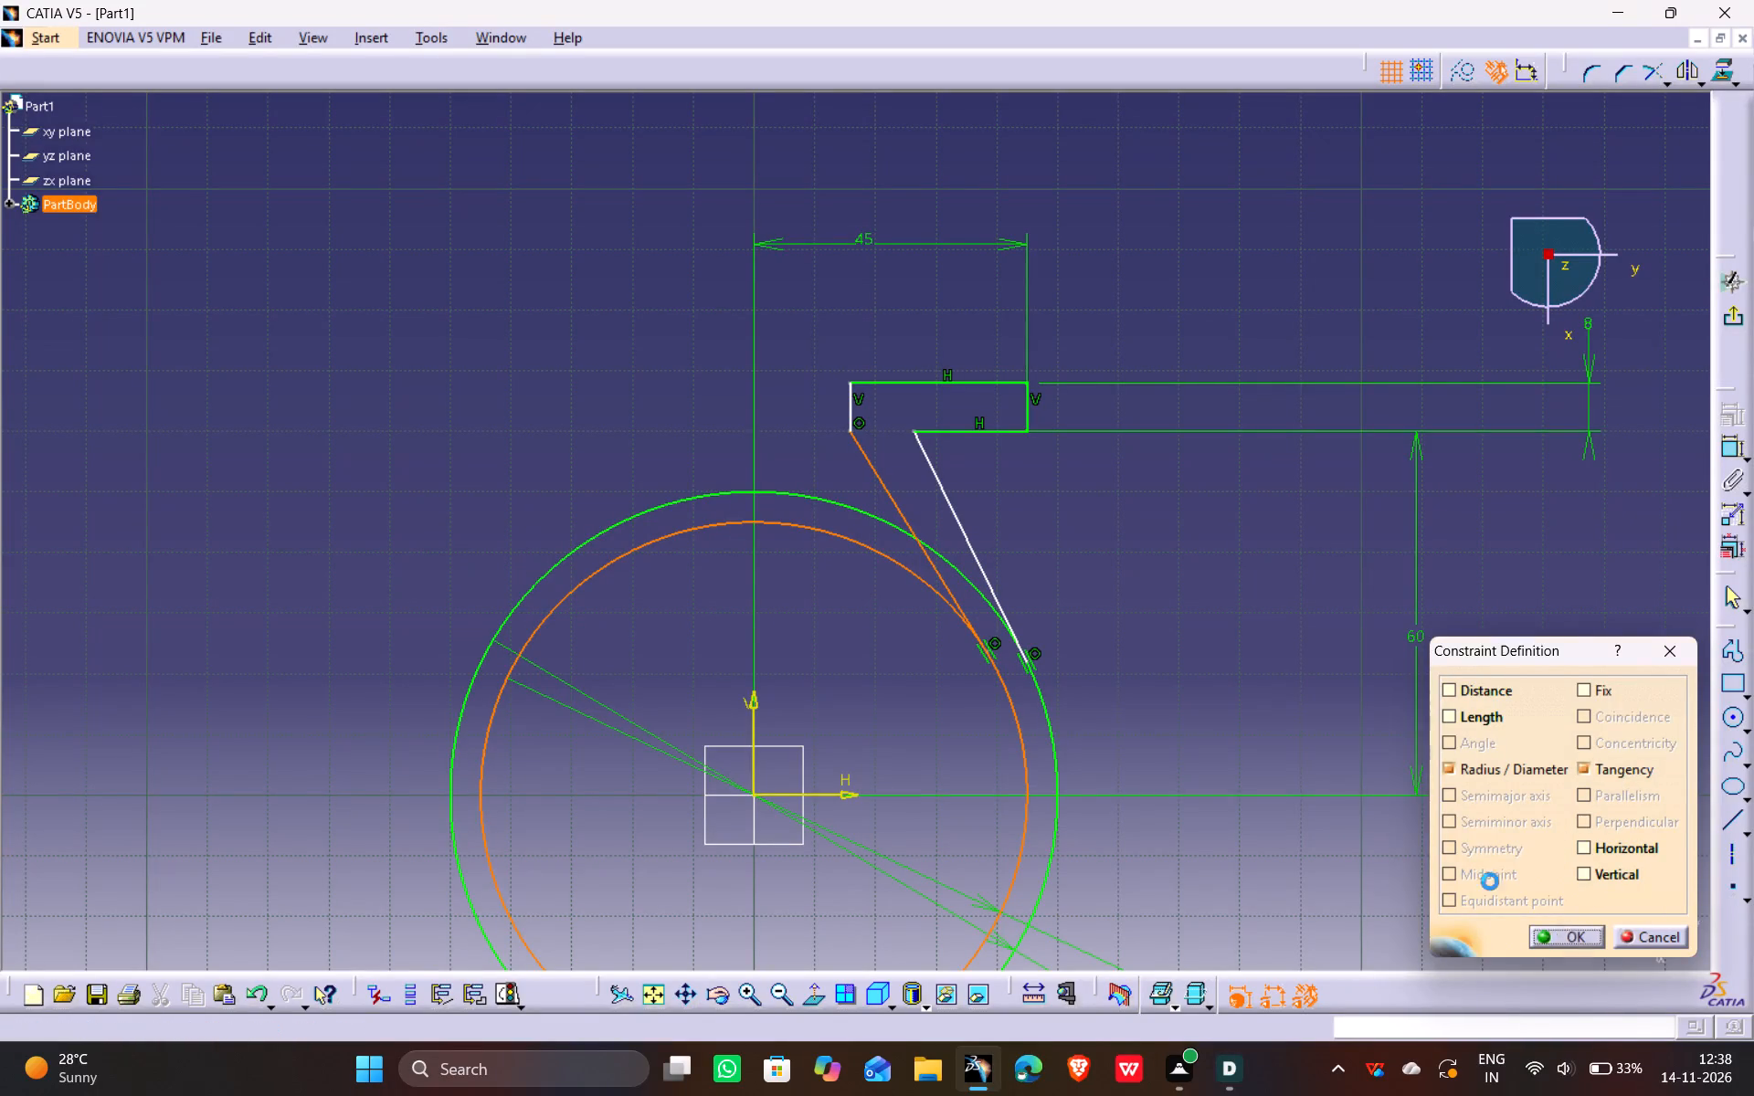
left_click(1062, 614)
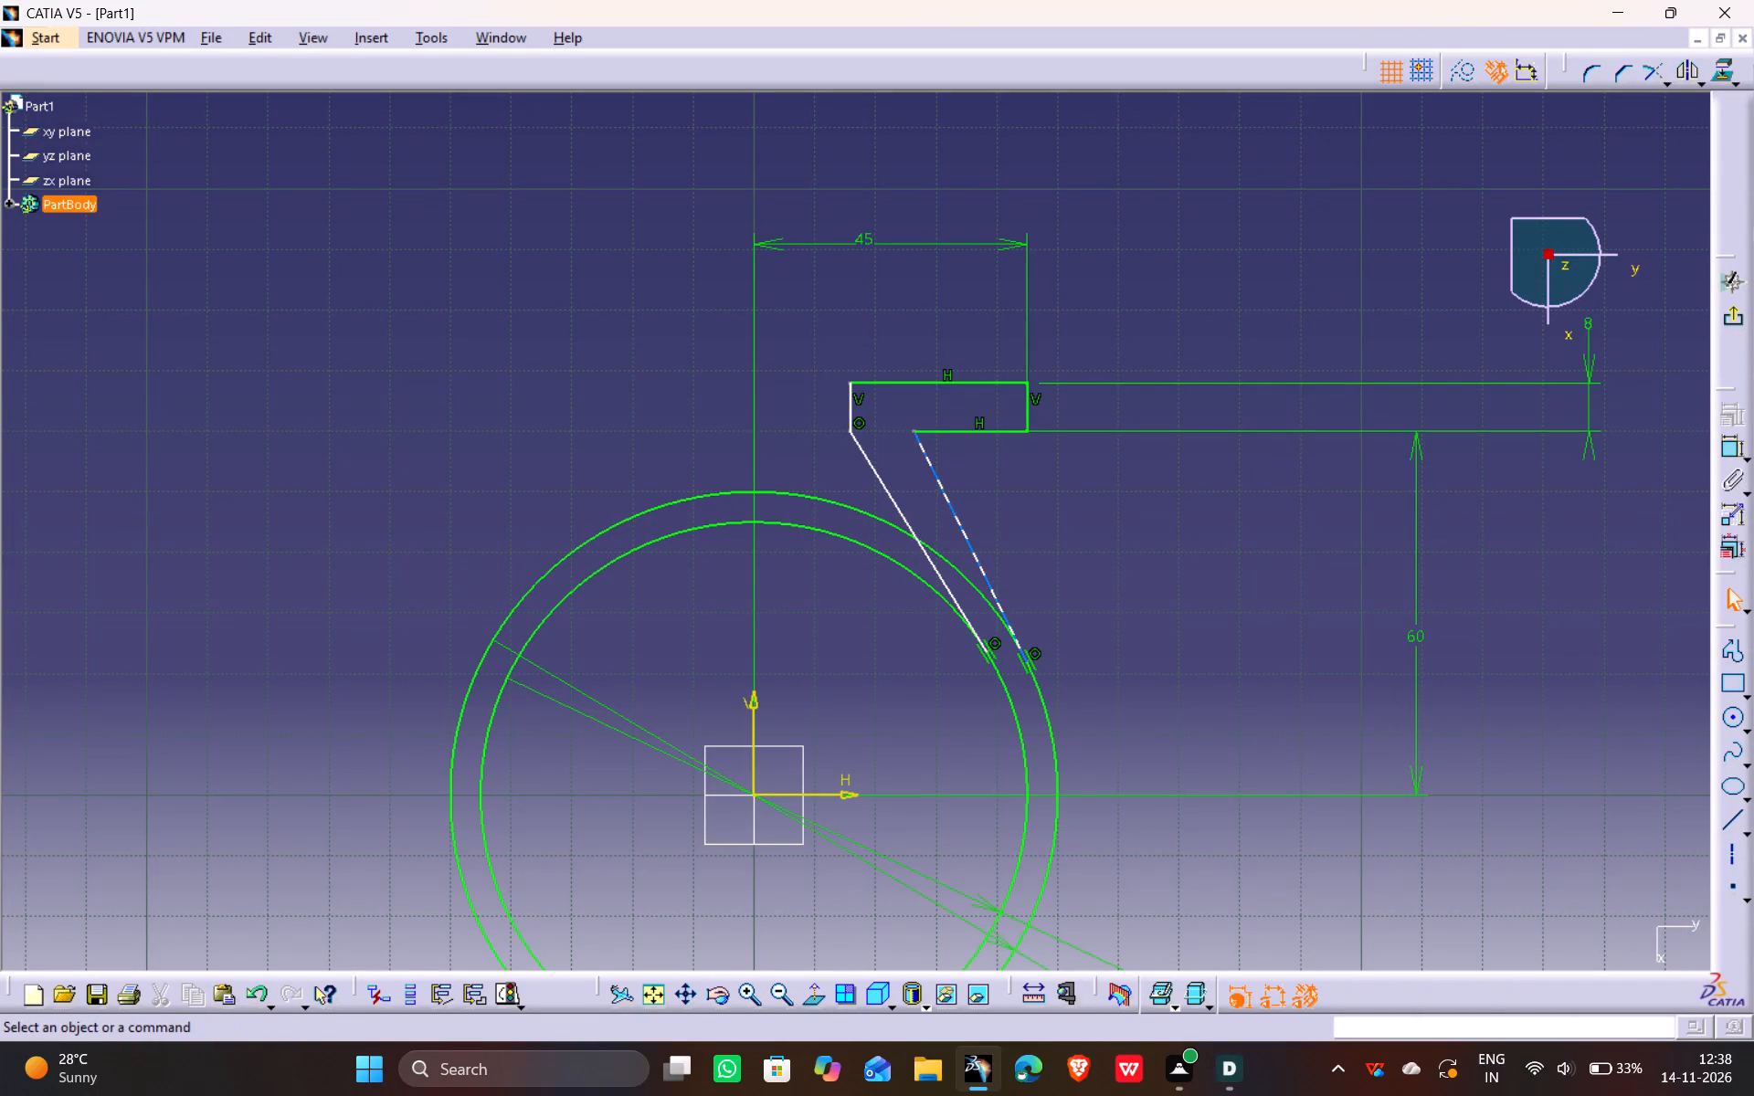
left_click(983, 571)
left_click(980, 566)
left_click(1041, 530)
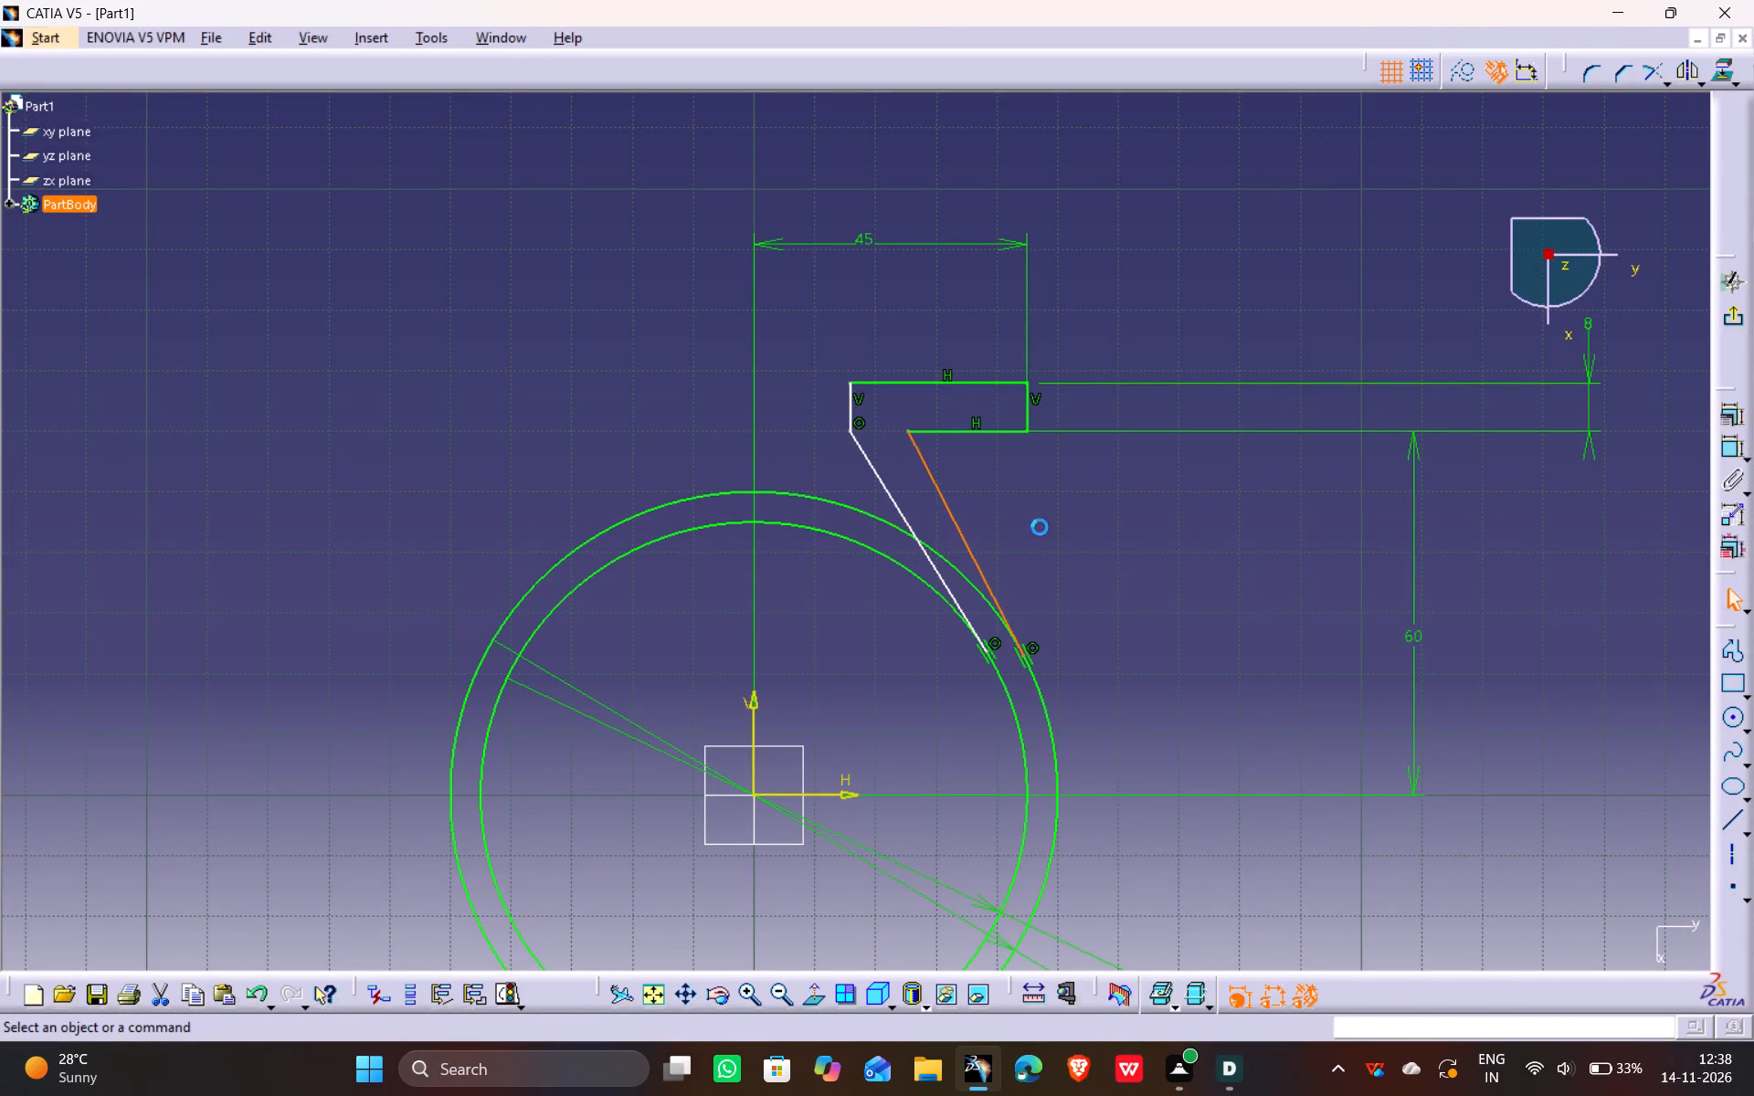
Dimension the distance between the bracket's inner short vertical line and the vertical axis and set it to 25 mm.
left_click(853, 408)
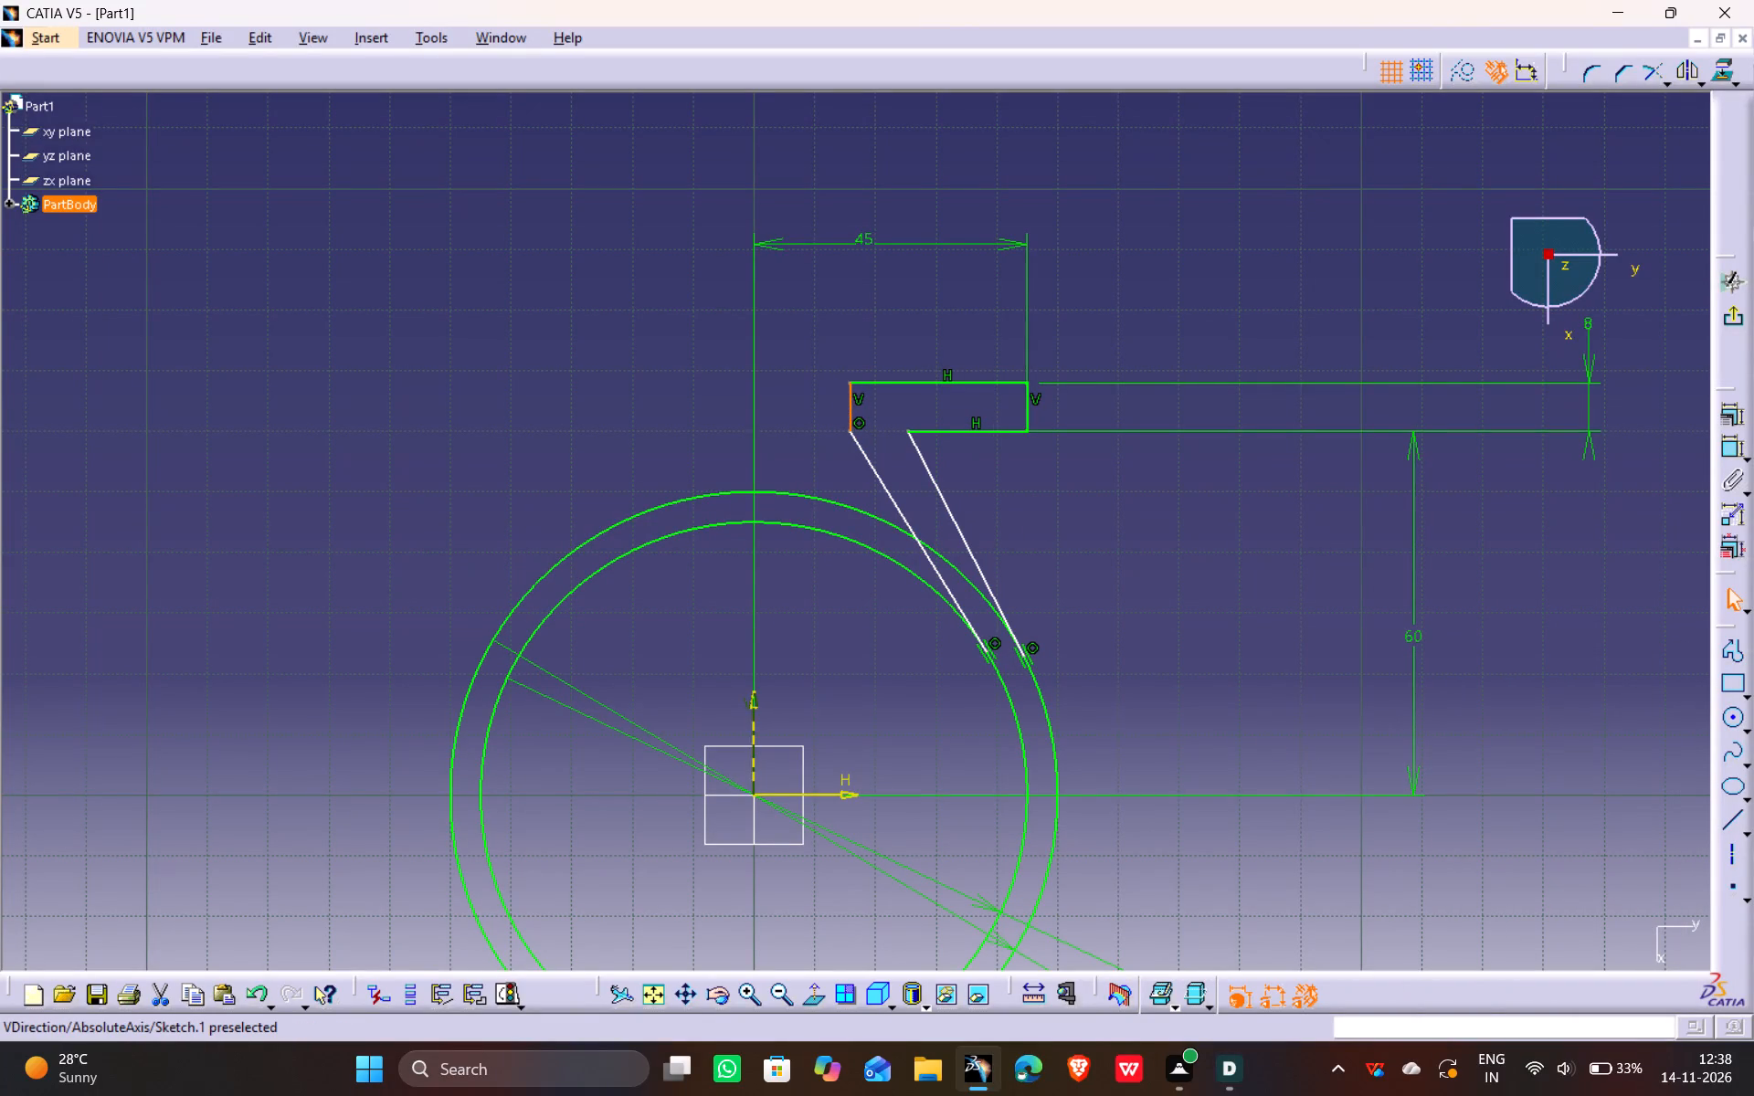
left_click(755, 711, "ctrl")
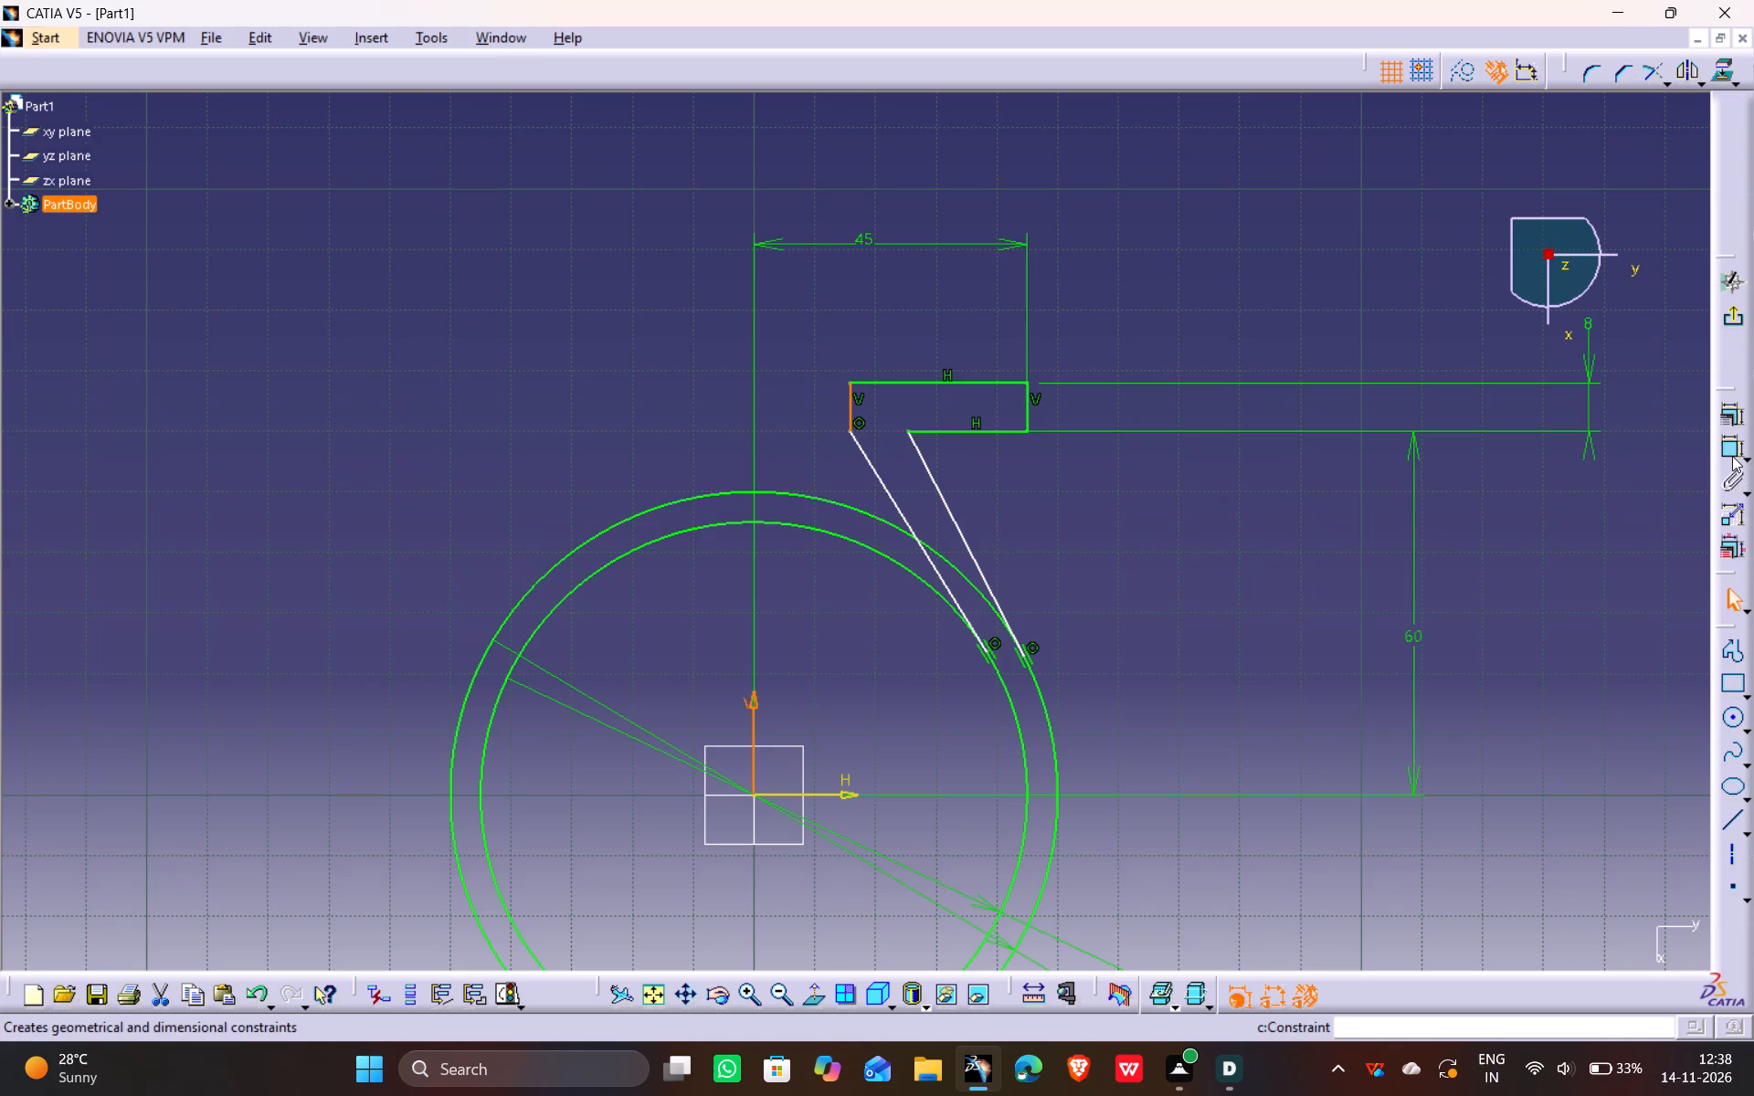
left_click(1734, 456)
left_click(969, 331)
double_click(976, 321)
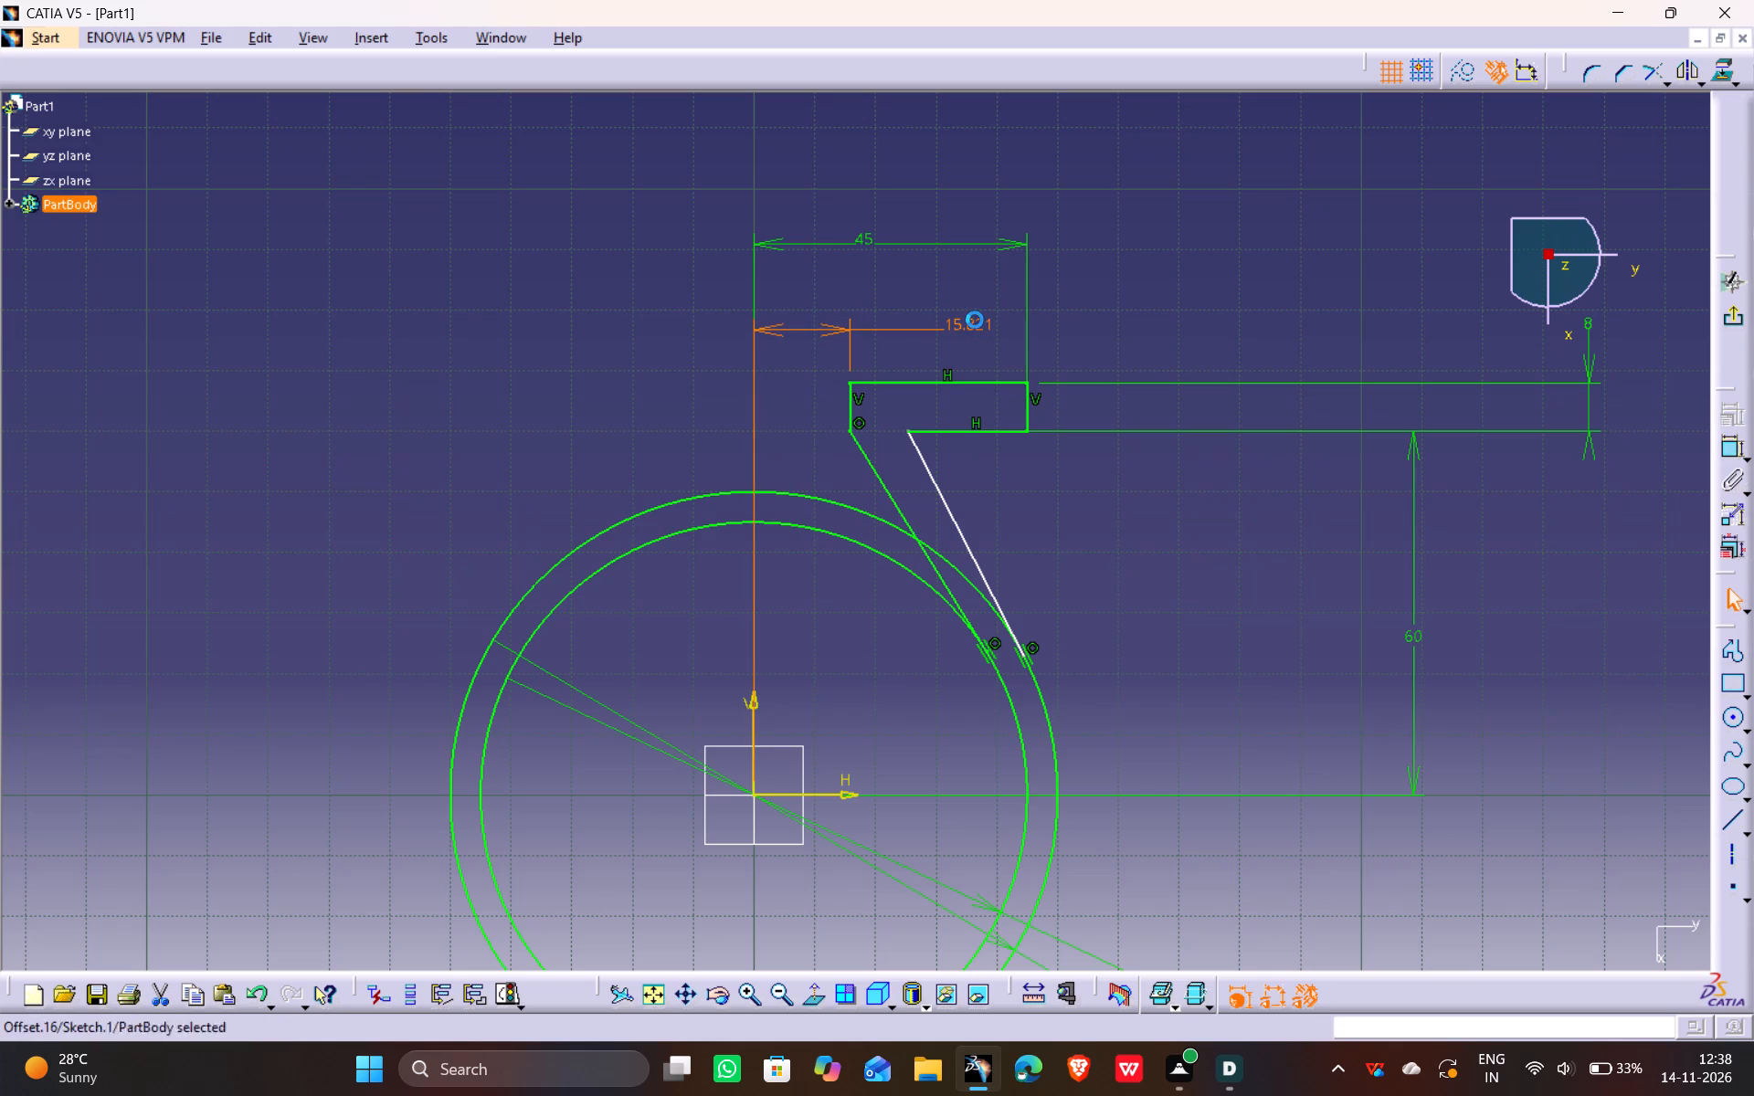
type("25")
key("Return")
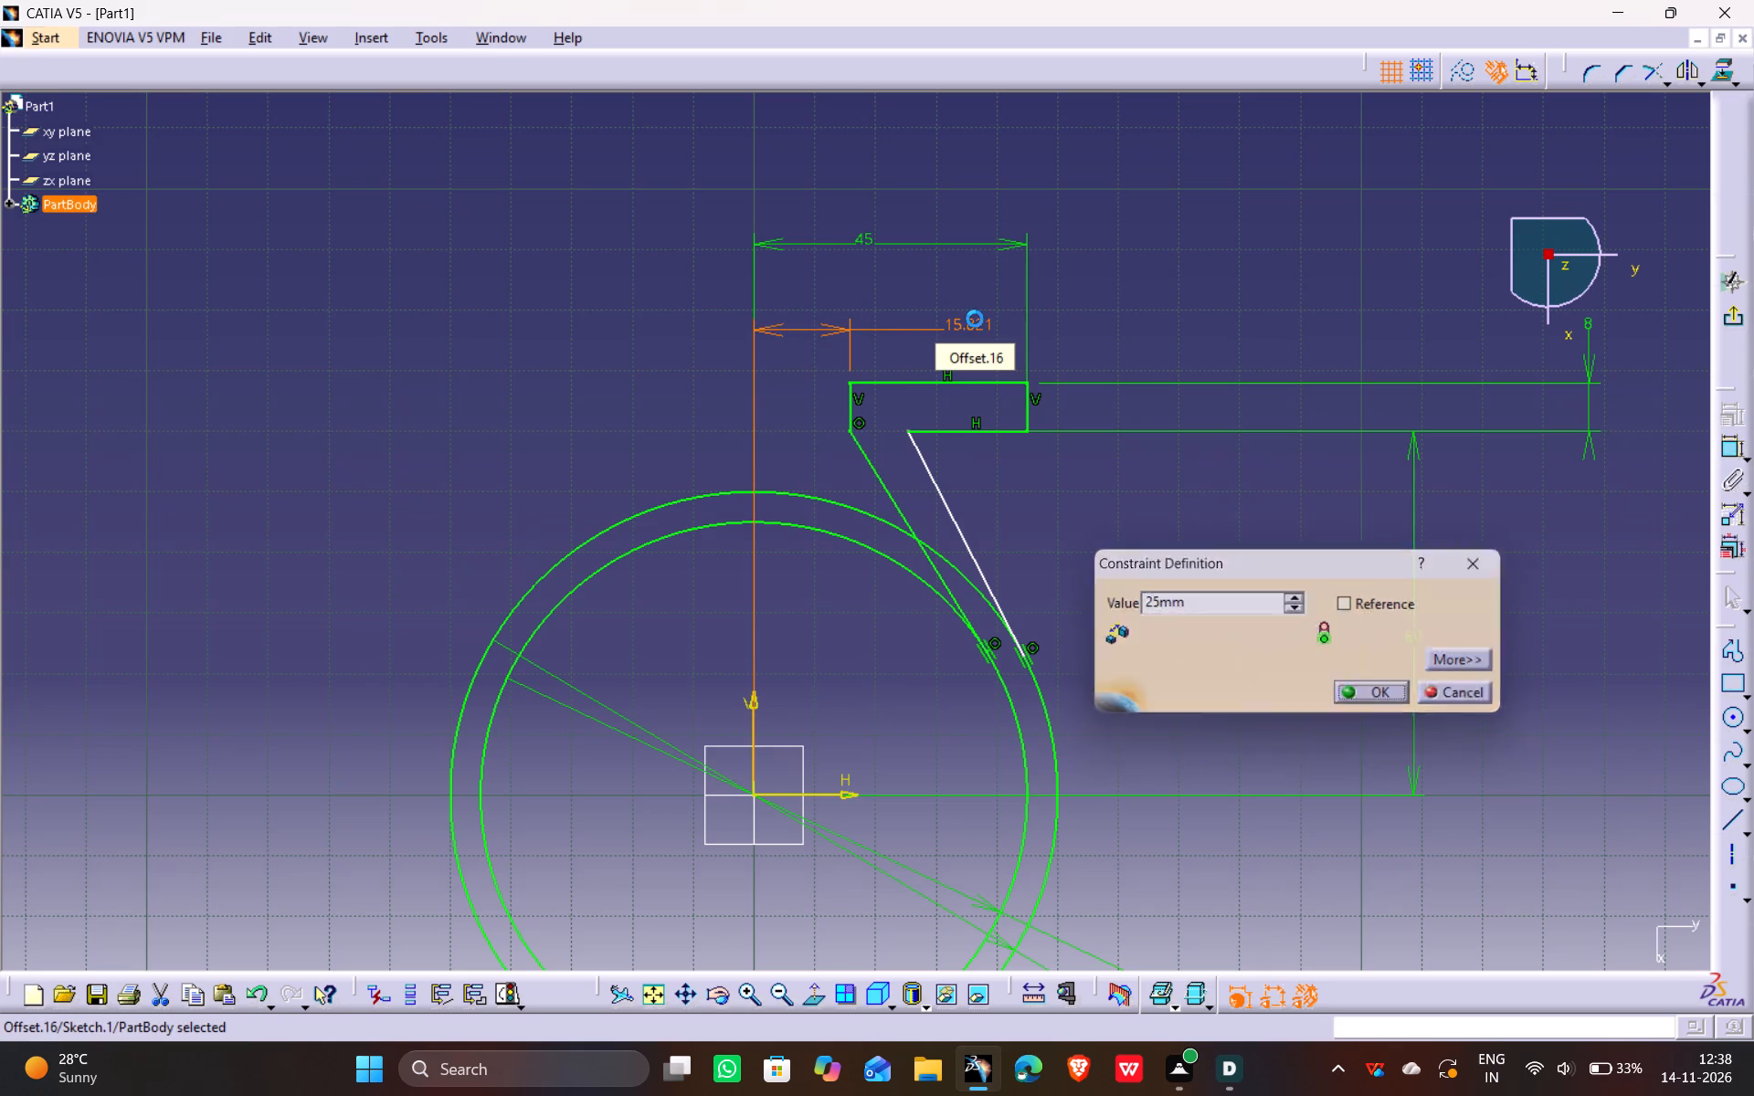
Move the bracket's outer diagonal line outward so that it stands apart from the inner diagonal line.
left_click_drag(942, 484, 942, 482)
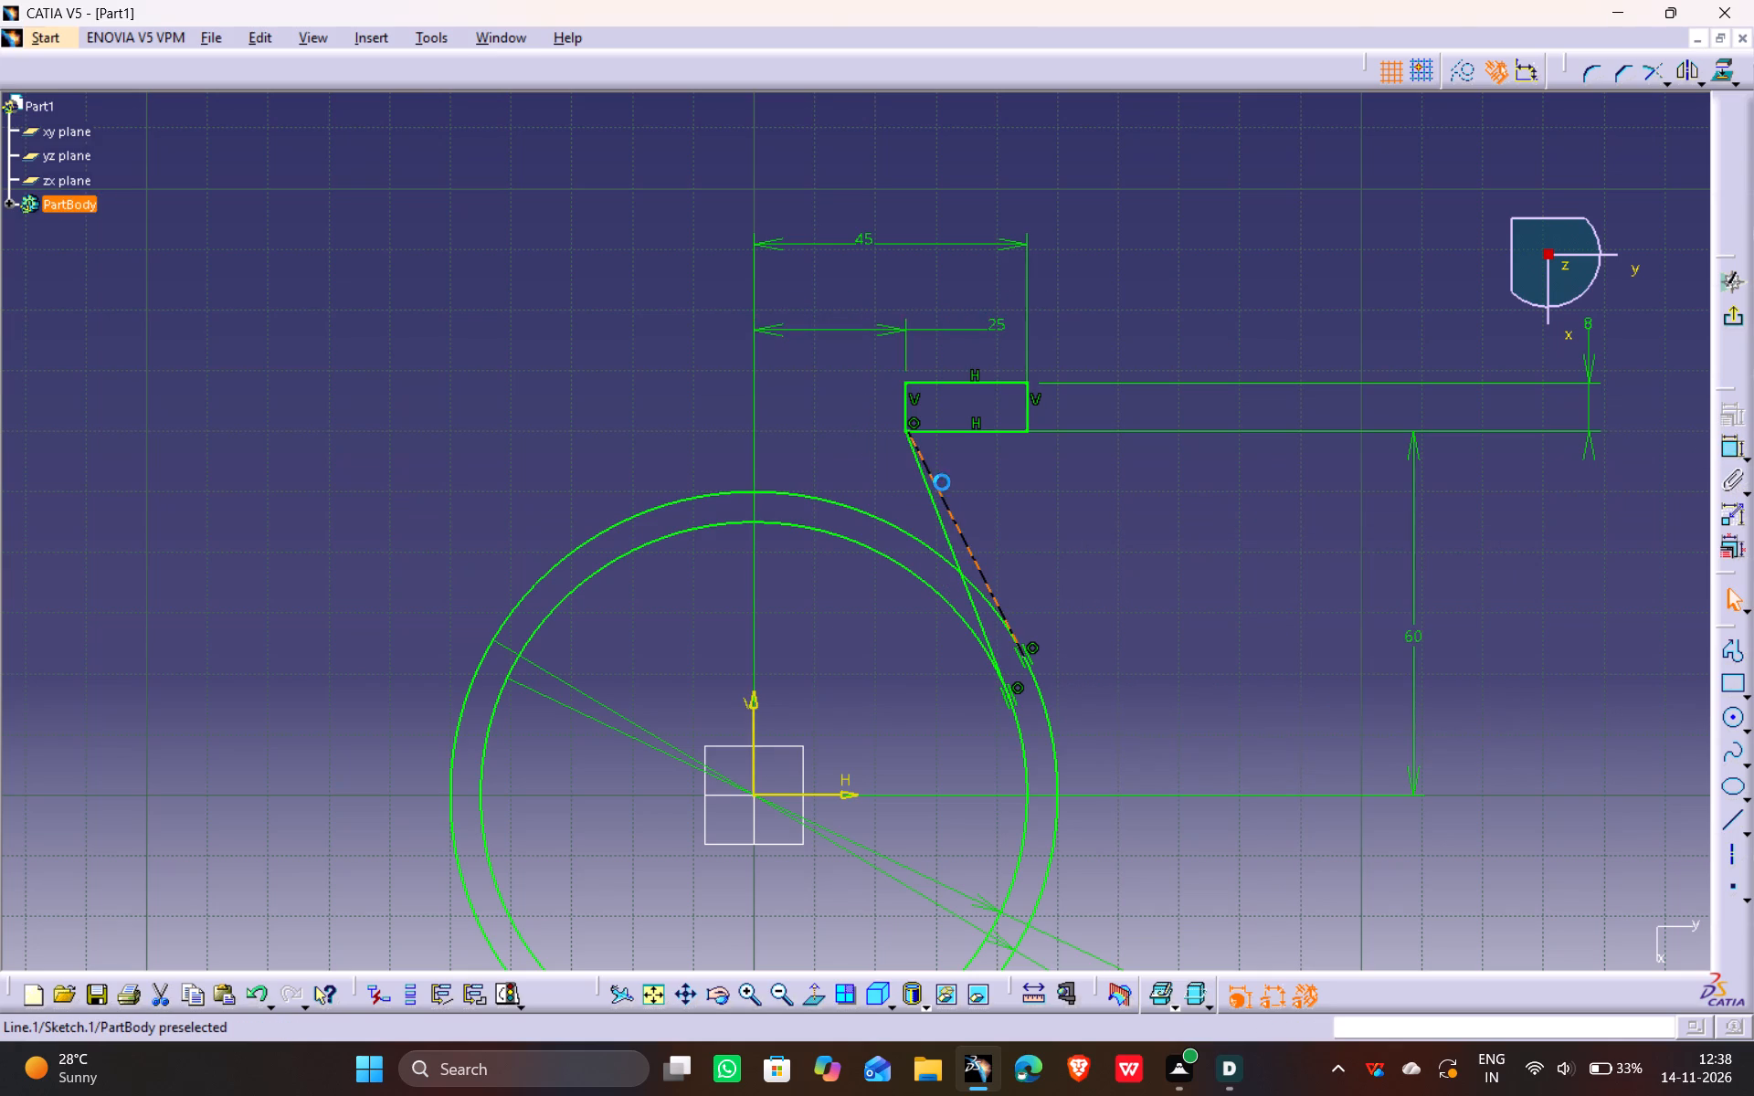
left_click_drag(942, 482, 1046, 522)
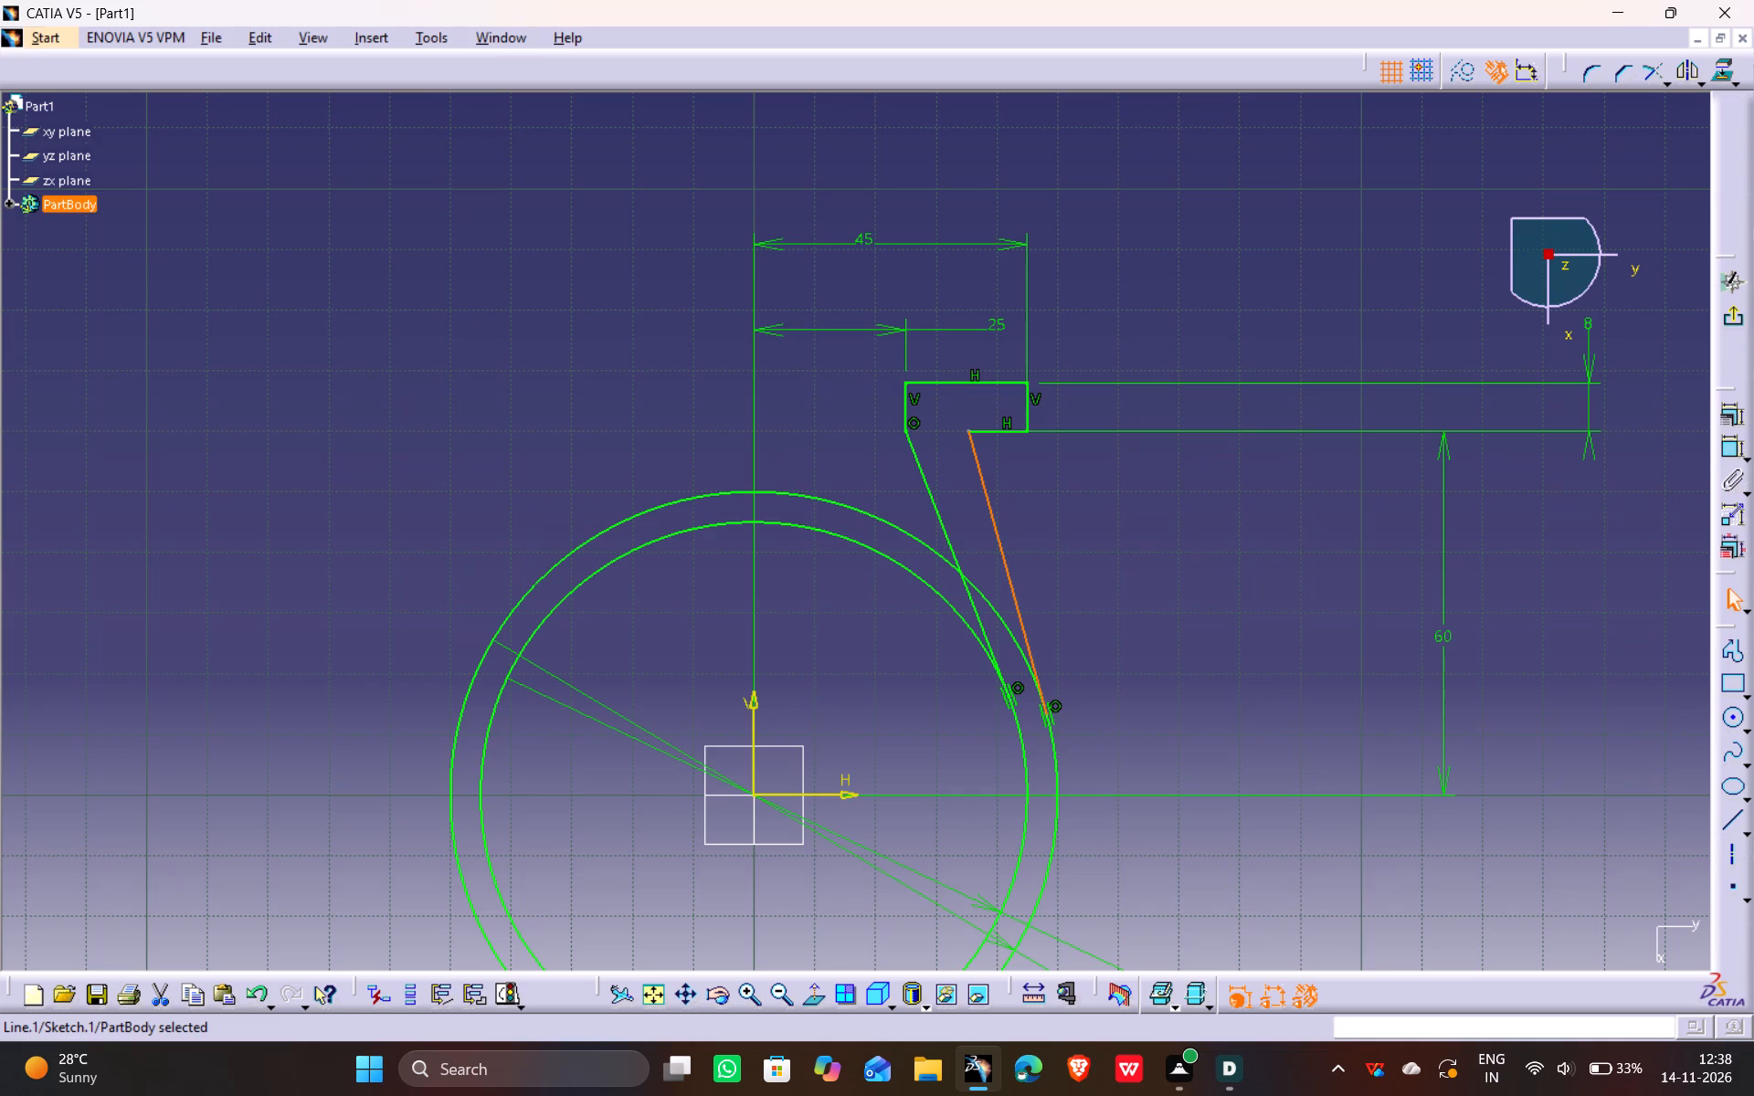
left_click_drag(998, 532, 968, 506)
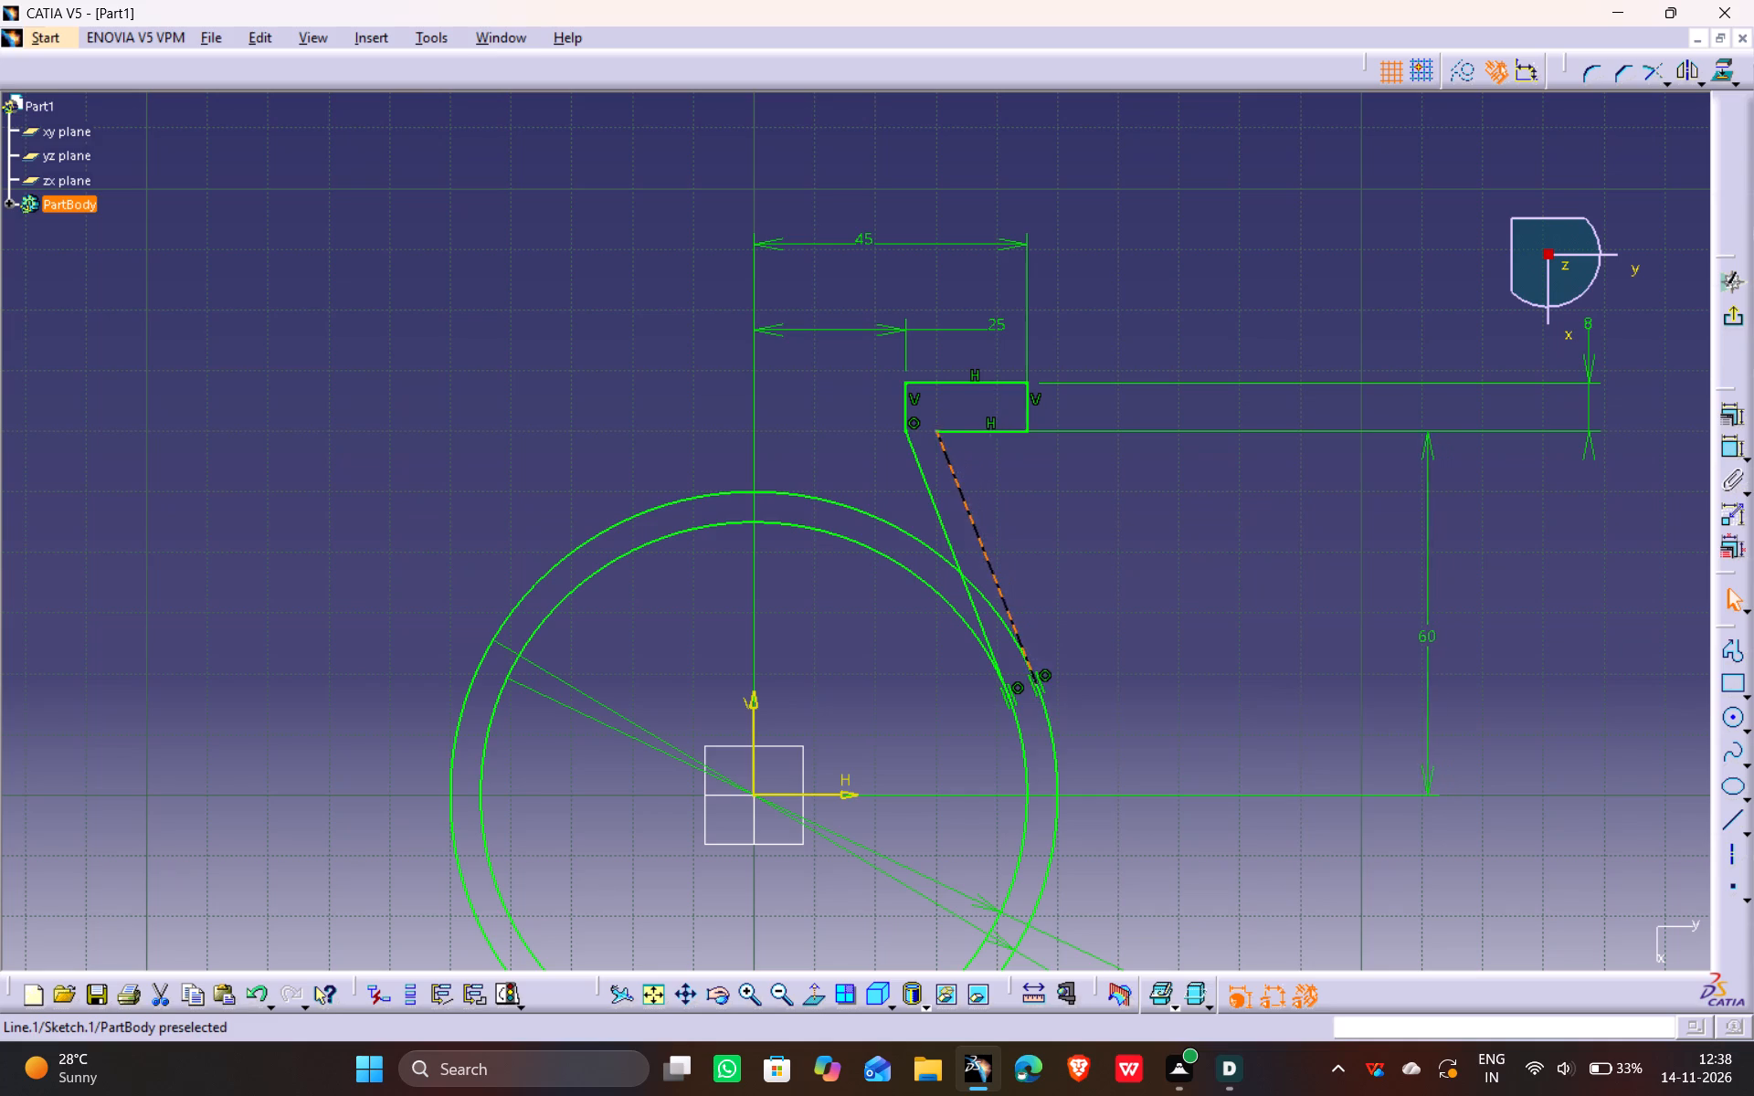
left_click_drag(968, 506, 980, 523)
Apply a parallelism constraint between the bracket's inner and outer diagonal lines.
left_click_drag(933, 498, 914, 490)
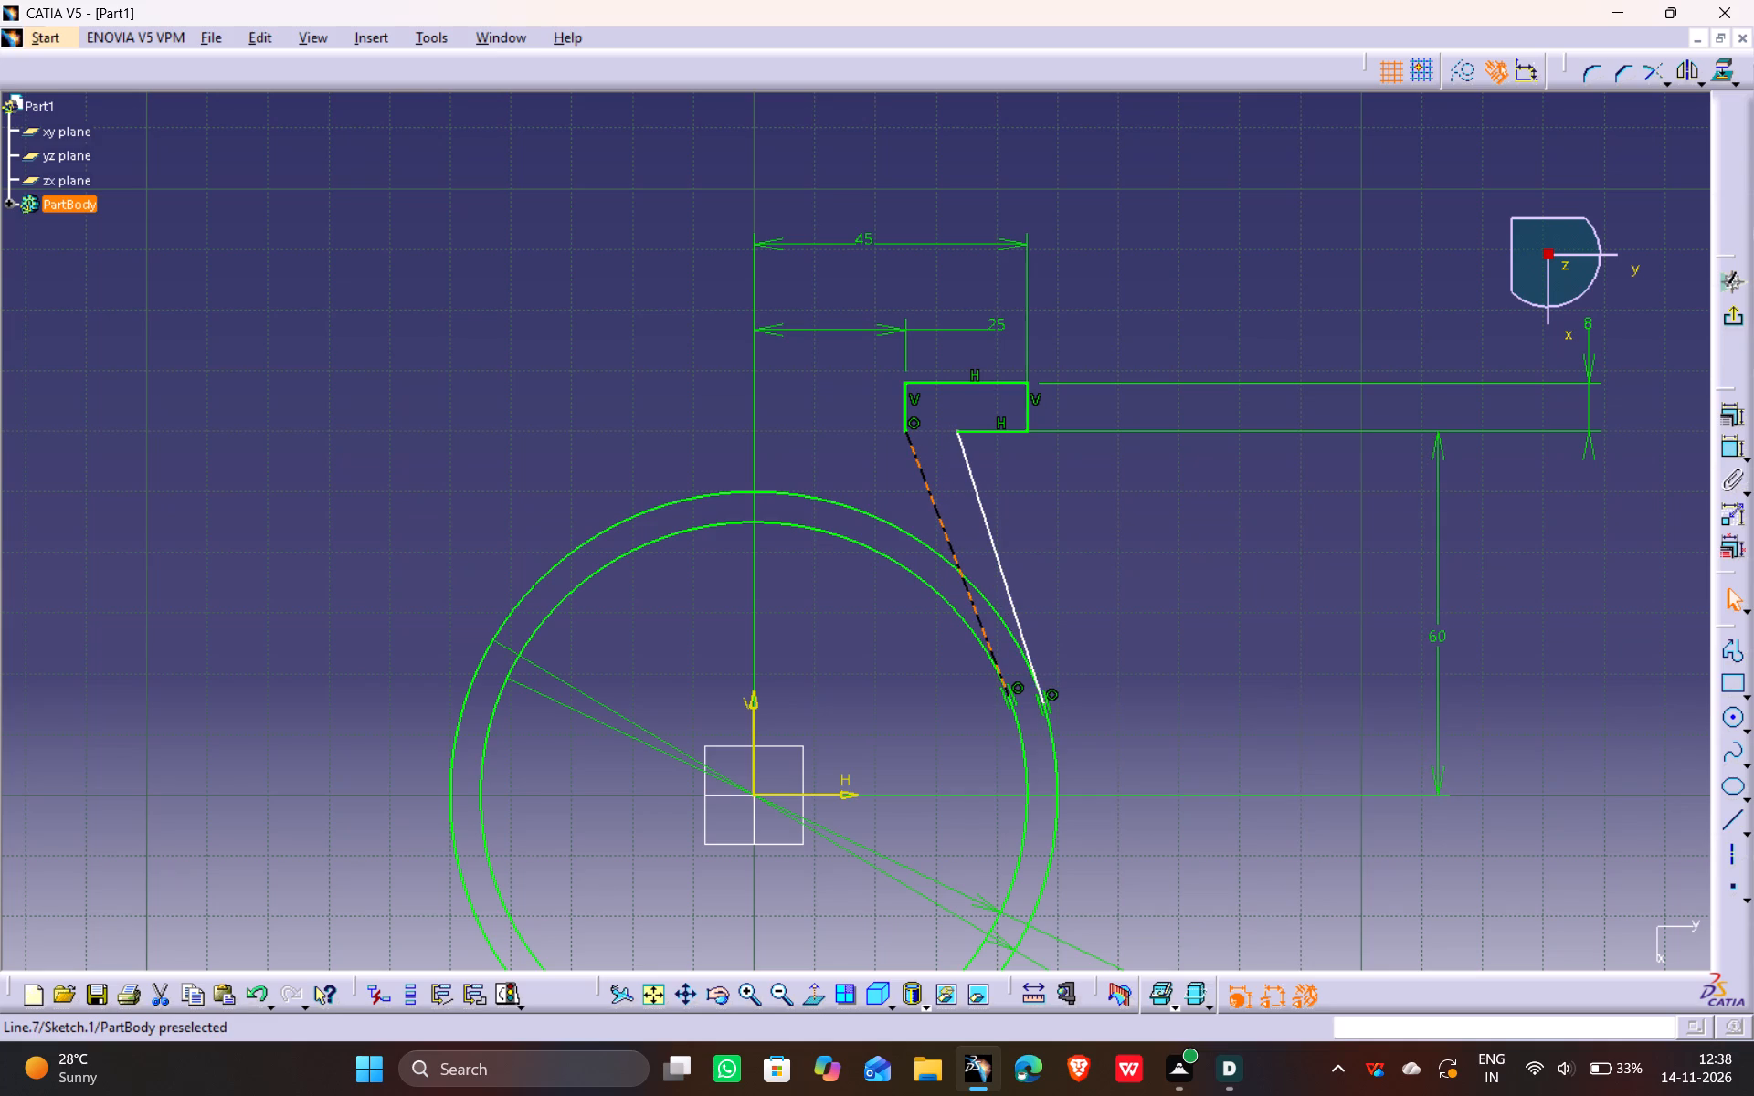
left_click_drag(914, 490, 909, 489)
left_click(983, 513, "ctrl")
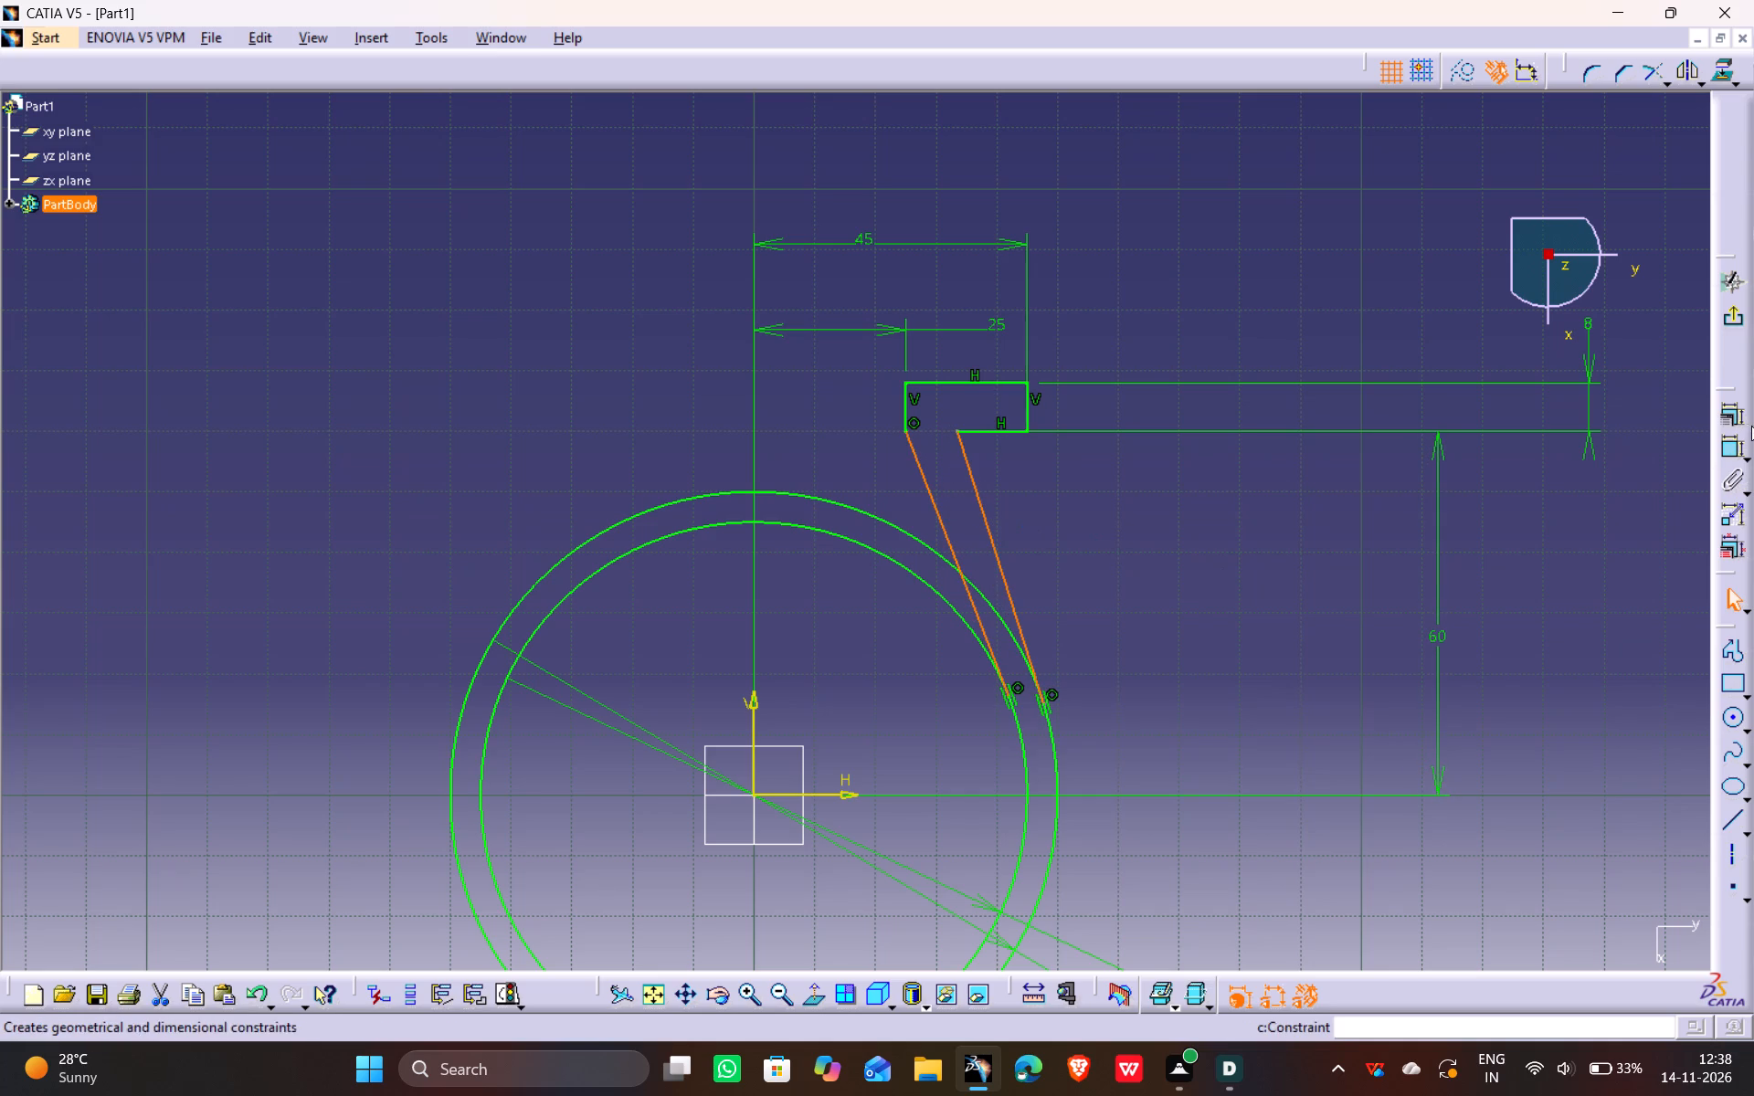
left_click(1727, 422)
left_click(1642, 797)
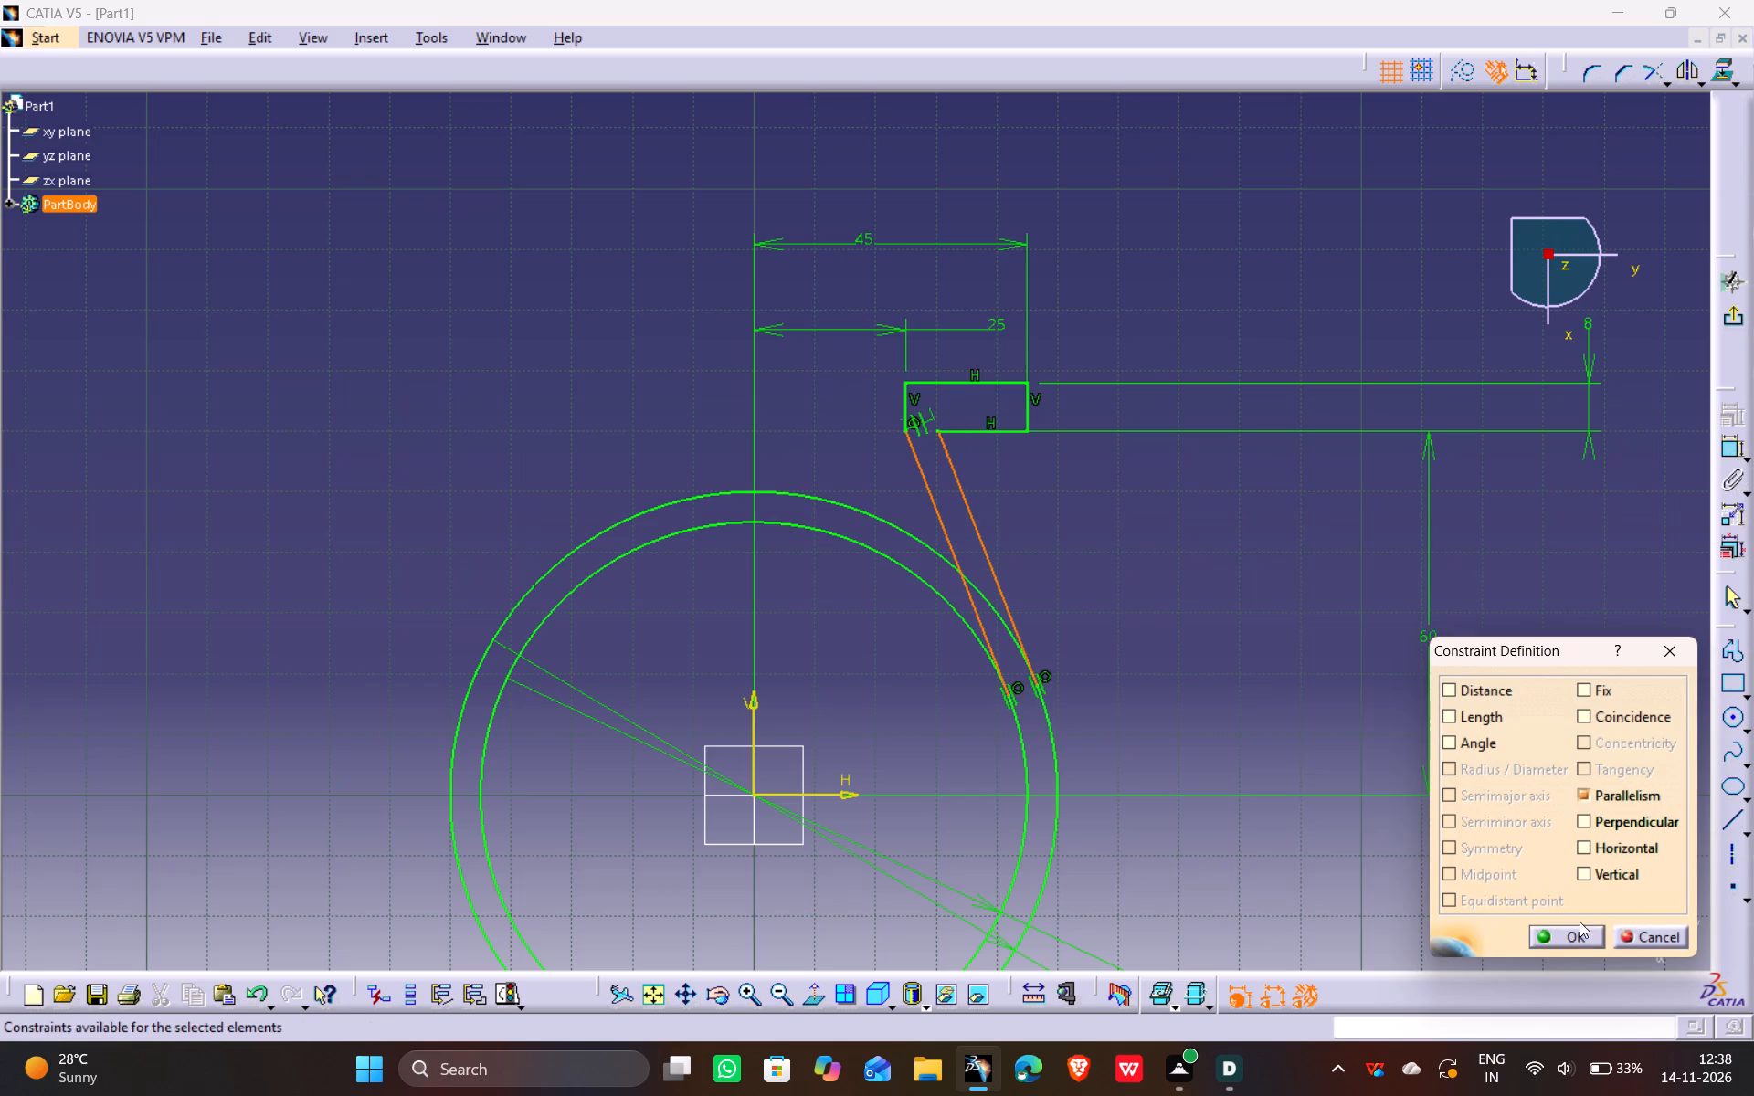
left_click(1560, 943)
left_click(1136, 597)
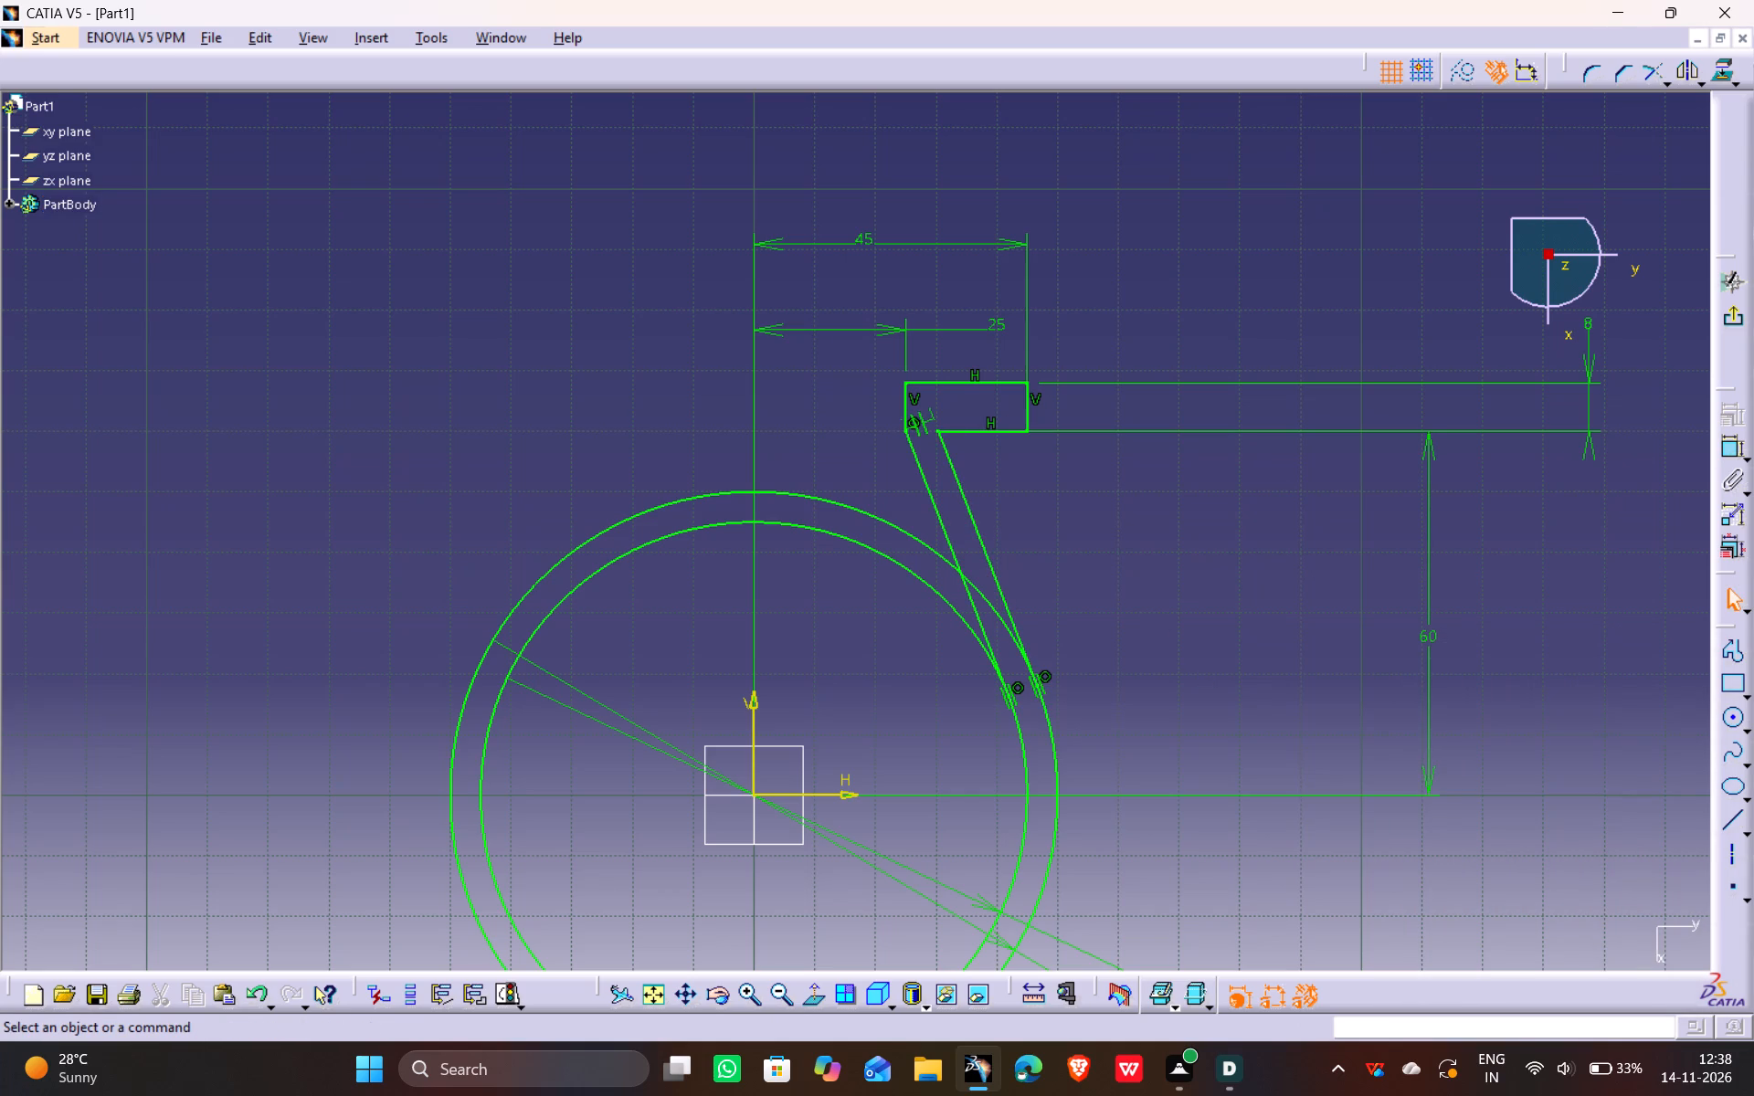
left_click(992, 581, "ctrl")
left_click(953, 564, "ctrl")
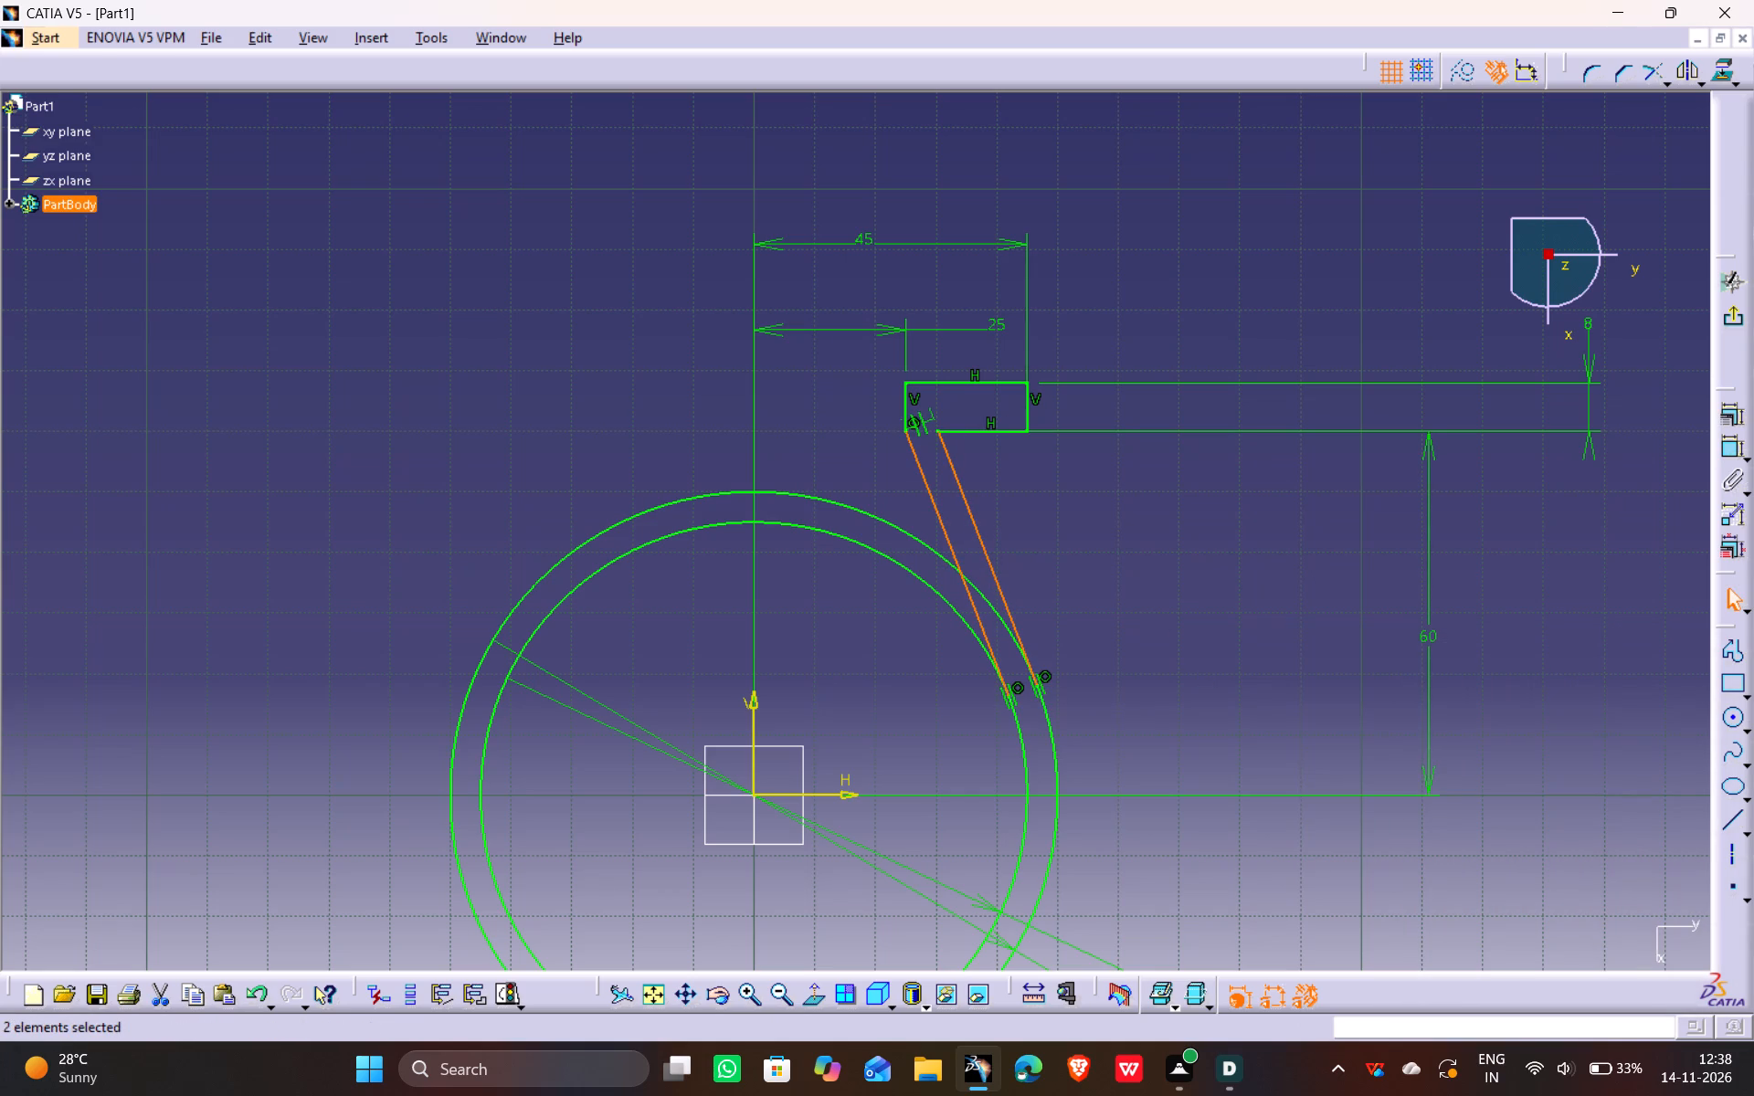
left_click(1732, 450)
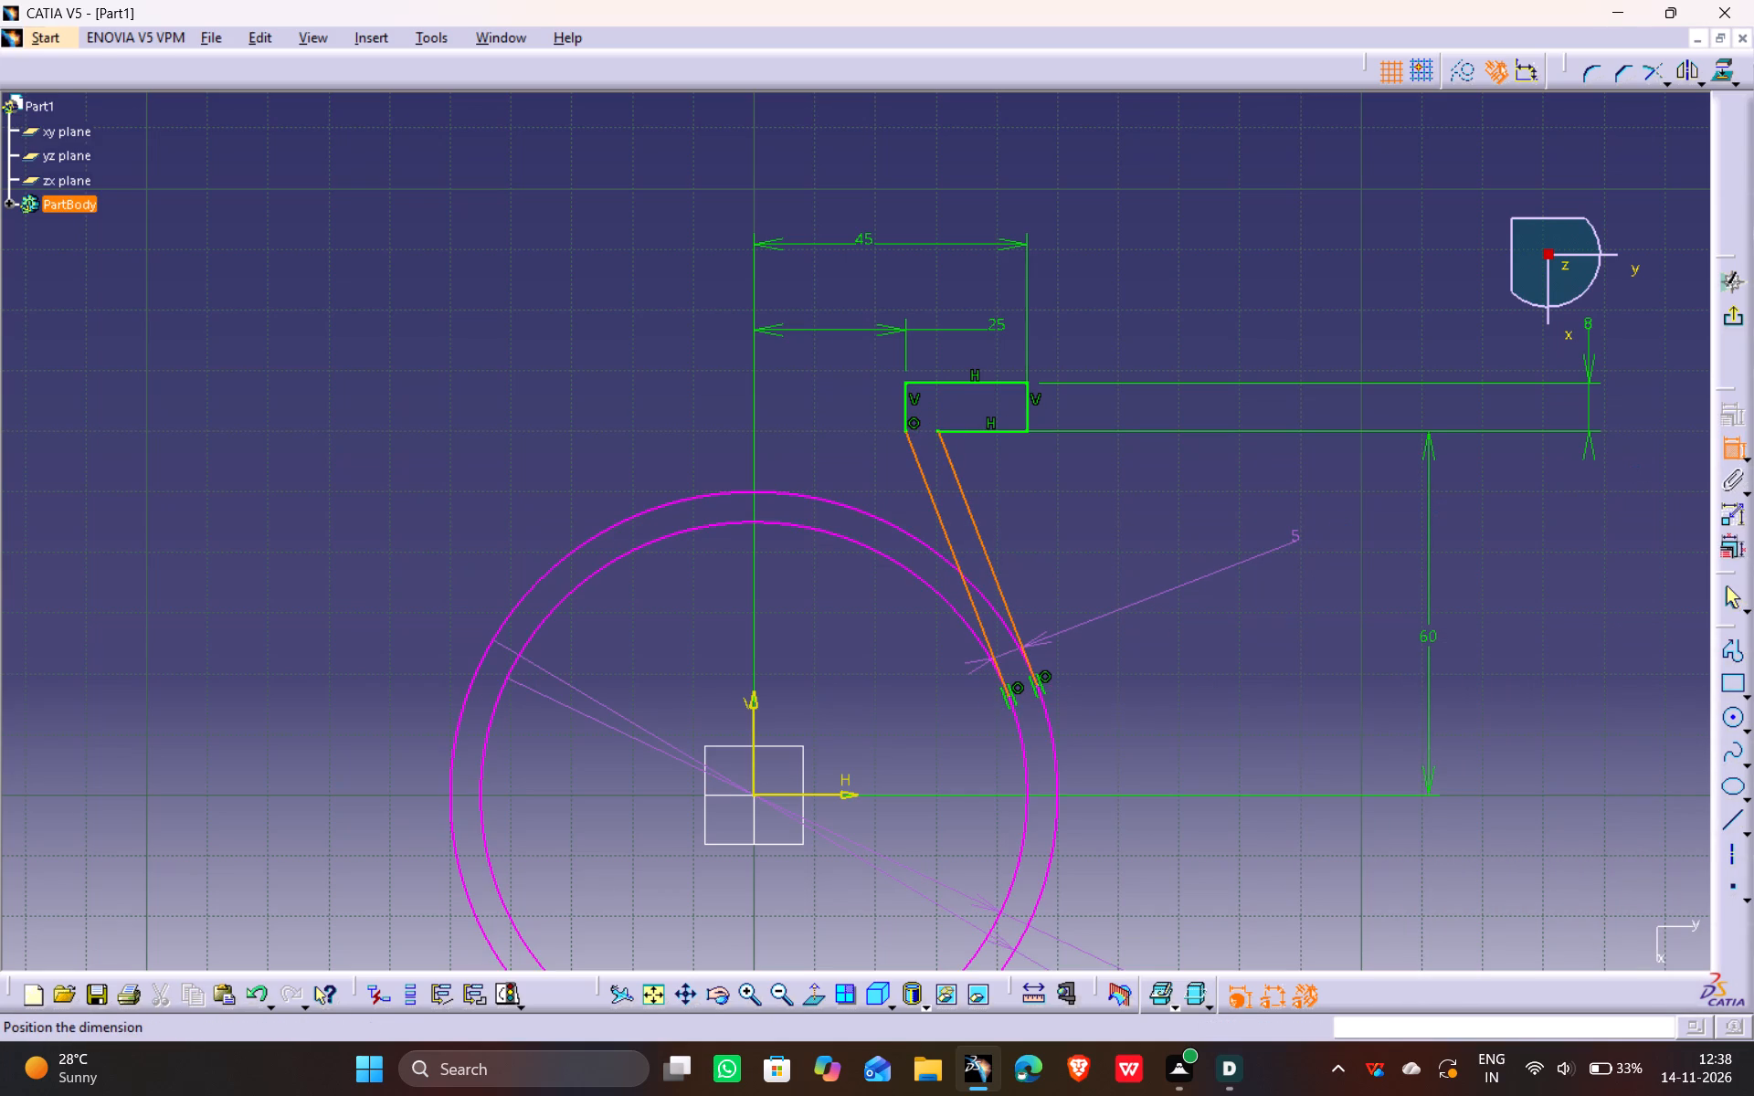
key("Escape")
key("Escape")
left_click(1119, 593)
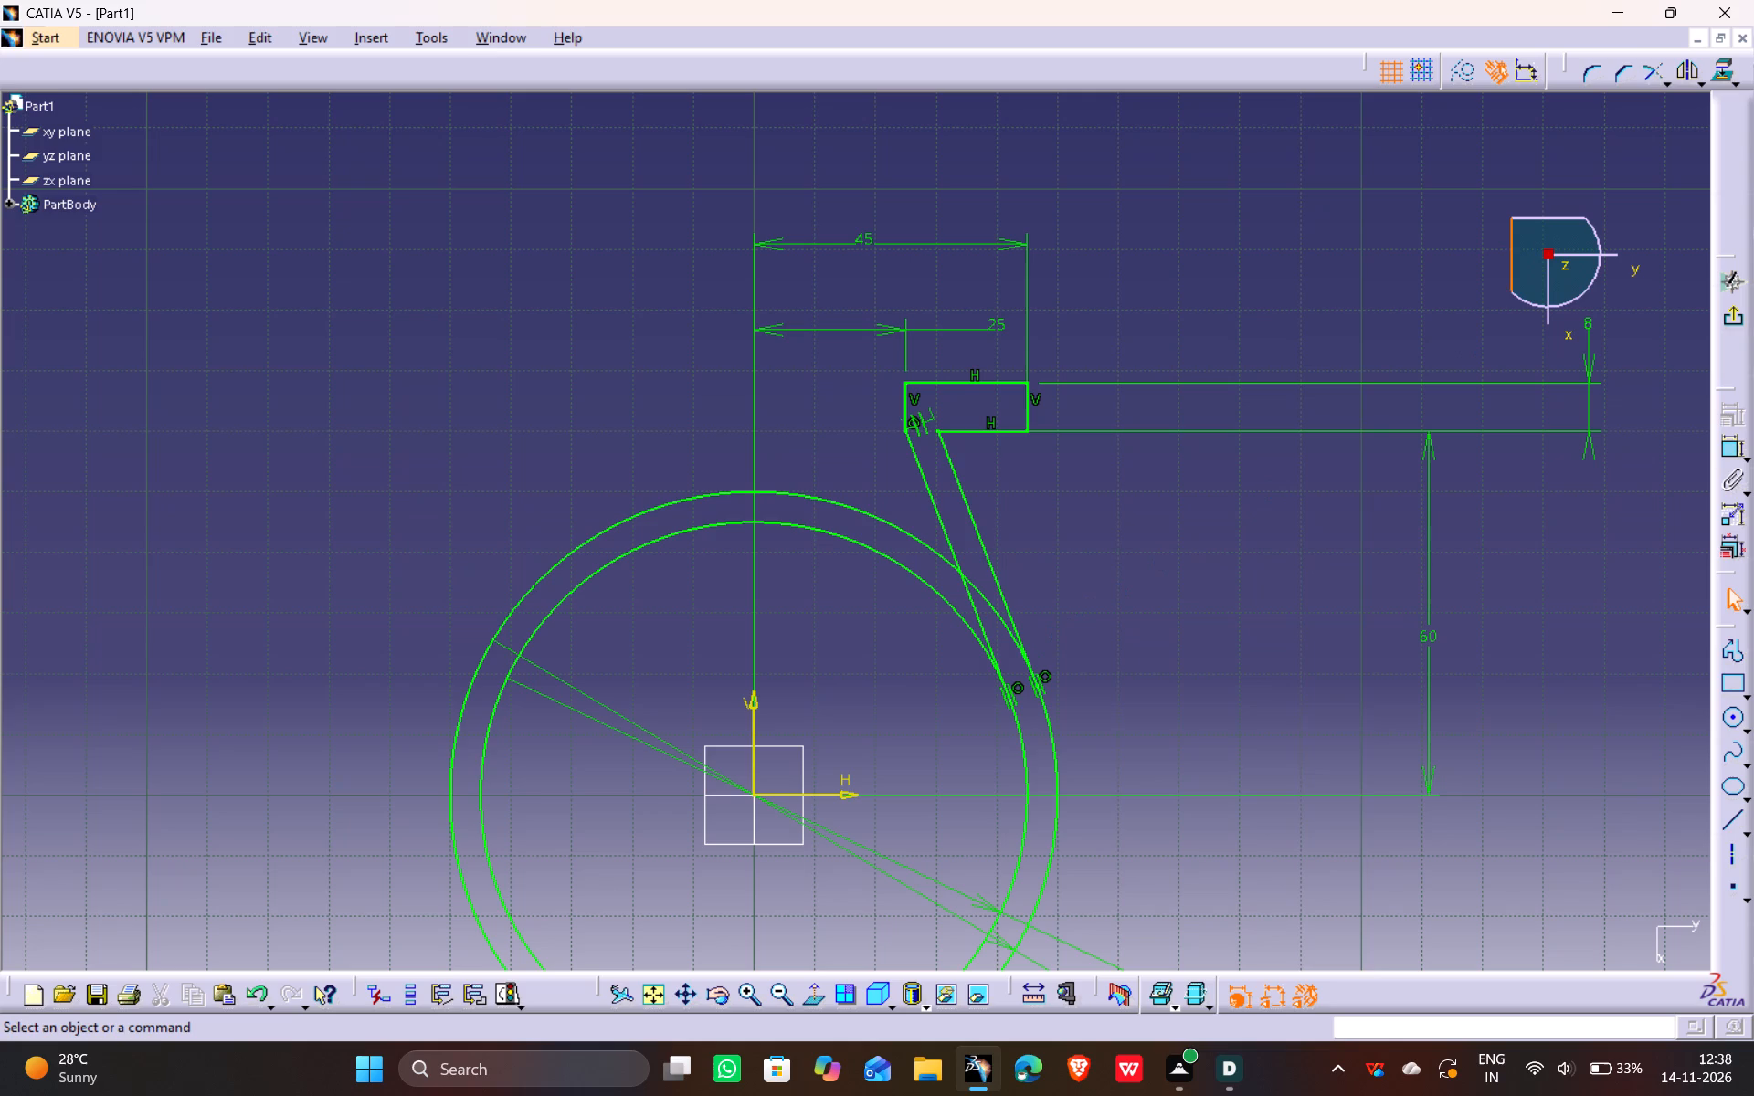
Use Quick Trim to remove the outer circle's arc between the bracket's two diagonal lines.
left_click(1667, 81)
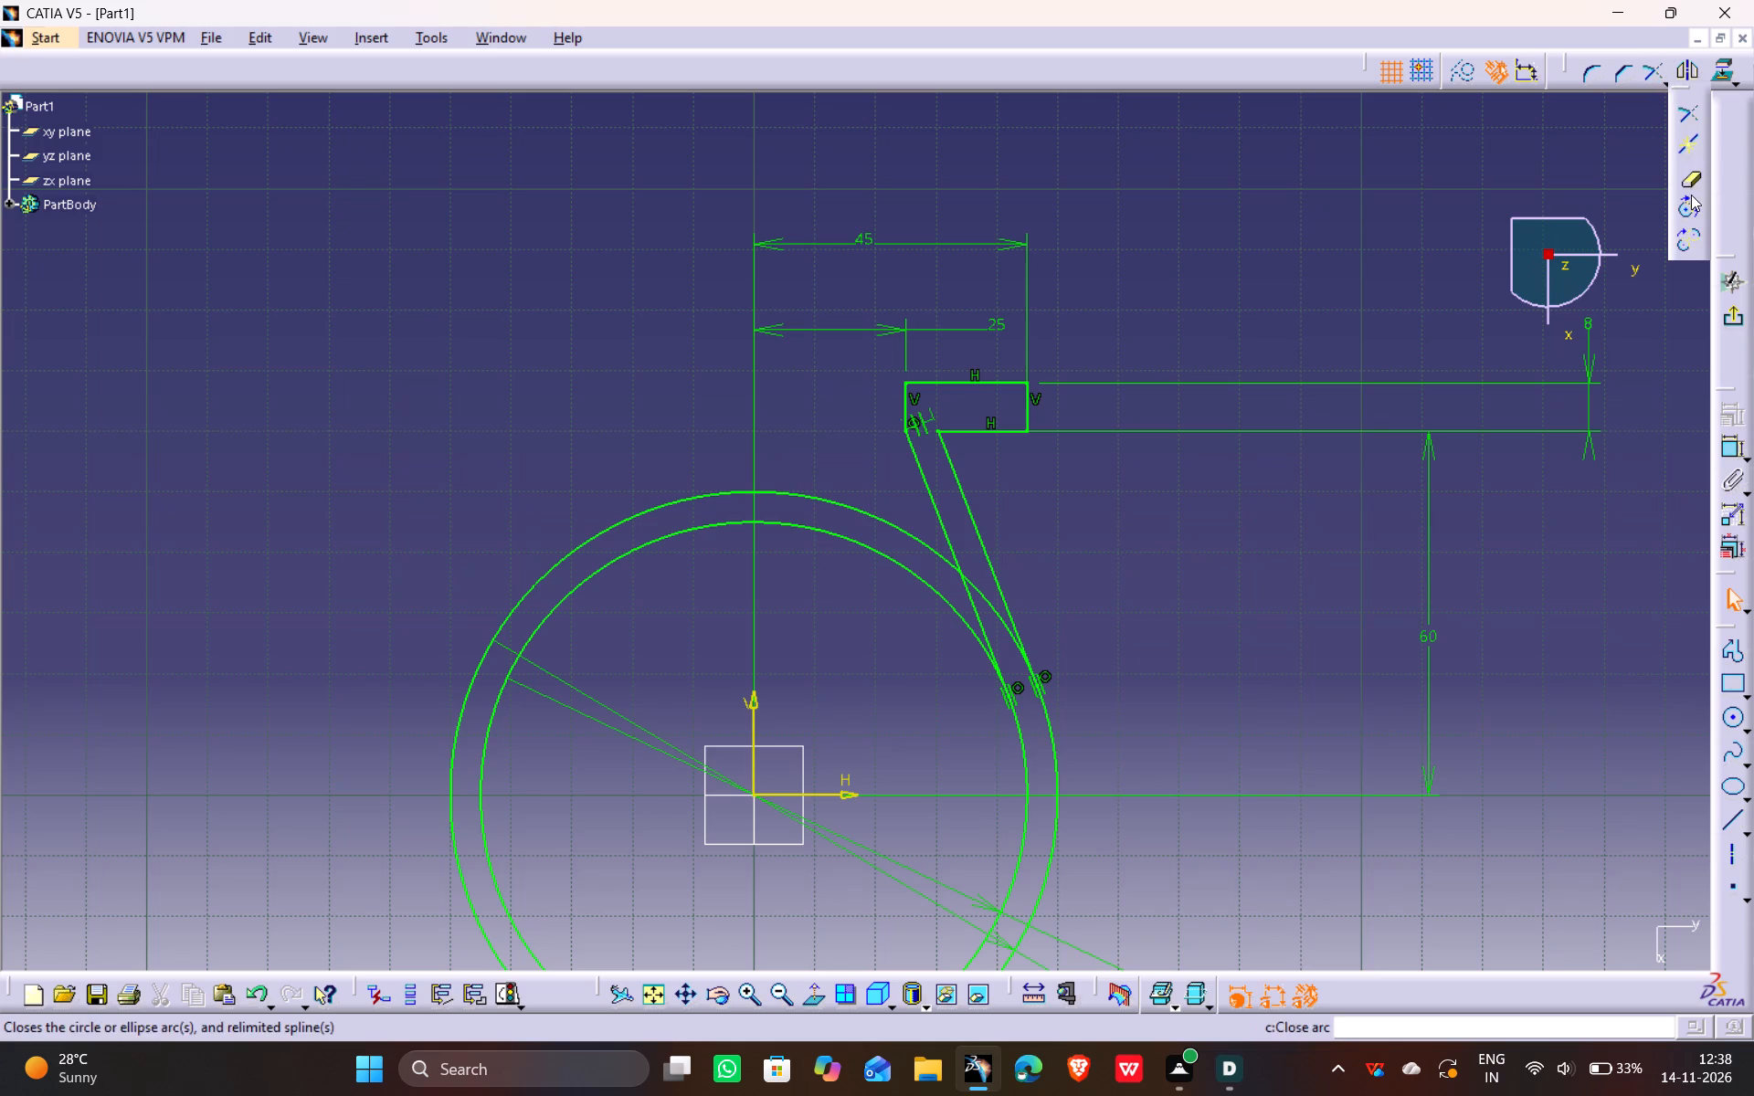
left_click(1690, 170)
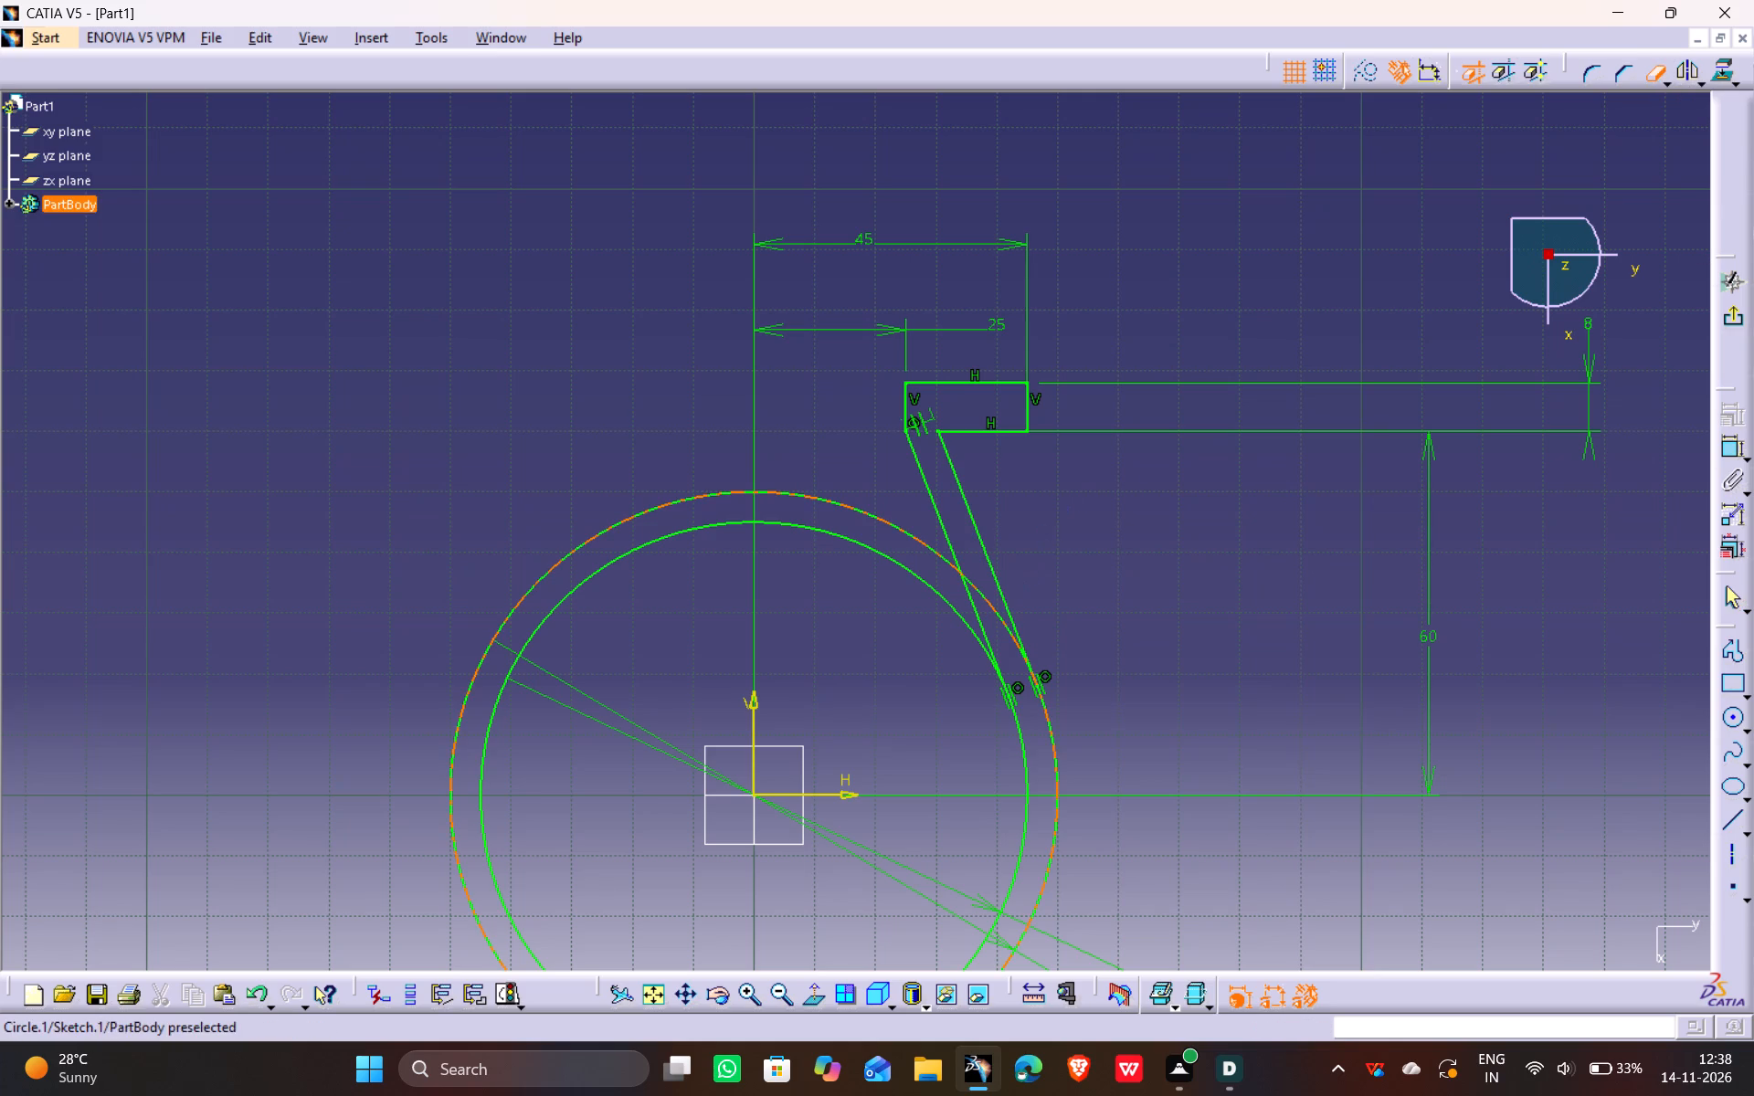
left_click(994, 607)
Mirror the bracket's two diagonals and its four horizontal and vertical end lines about the sketch's horizontal axis.
middle_click_drag(1228, 528, 1223, 352)
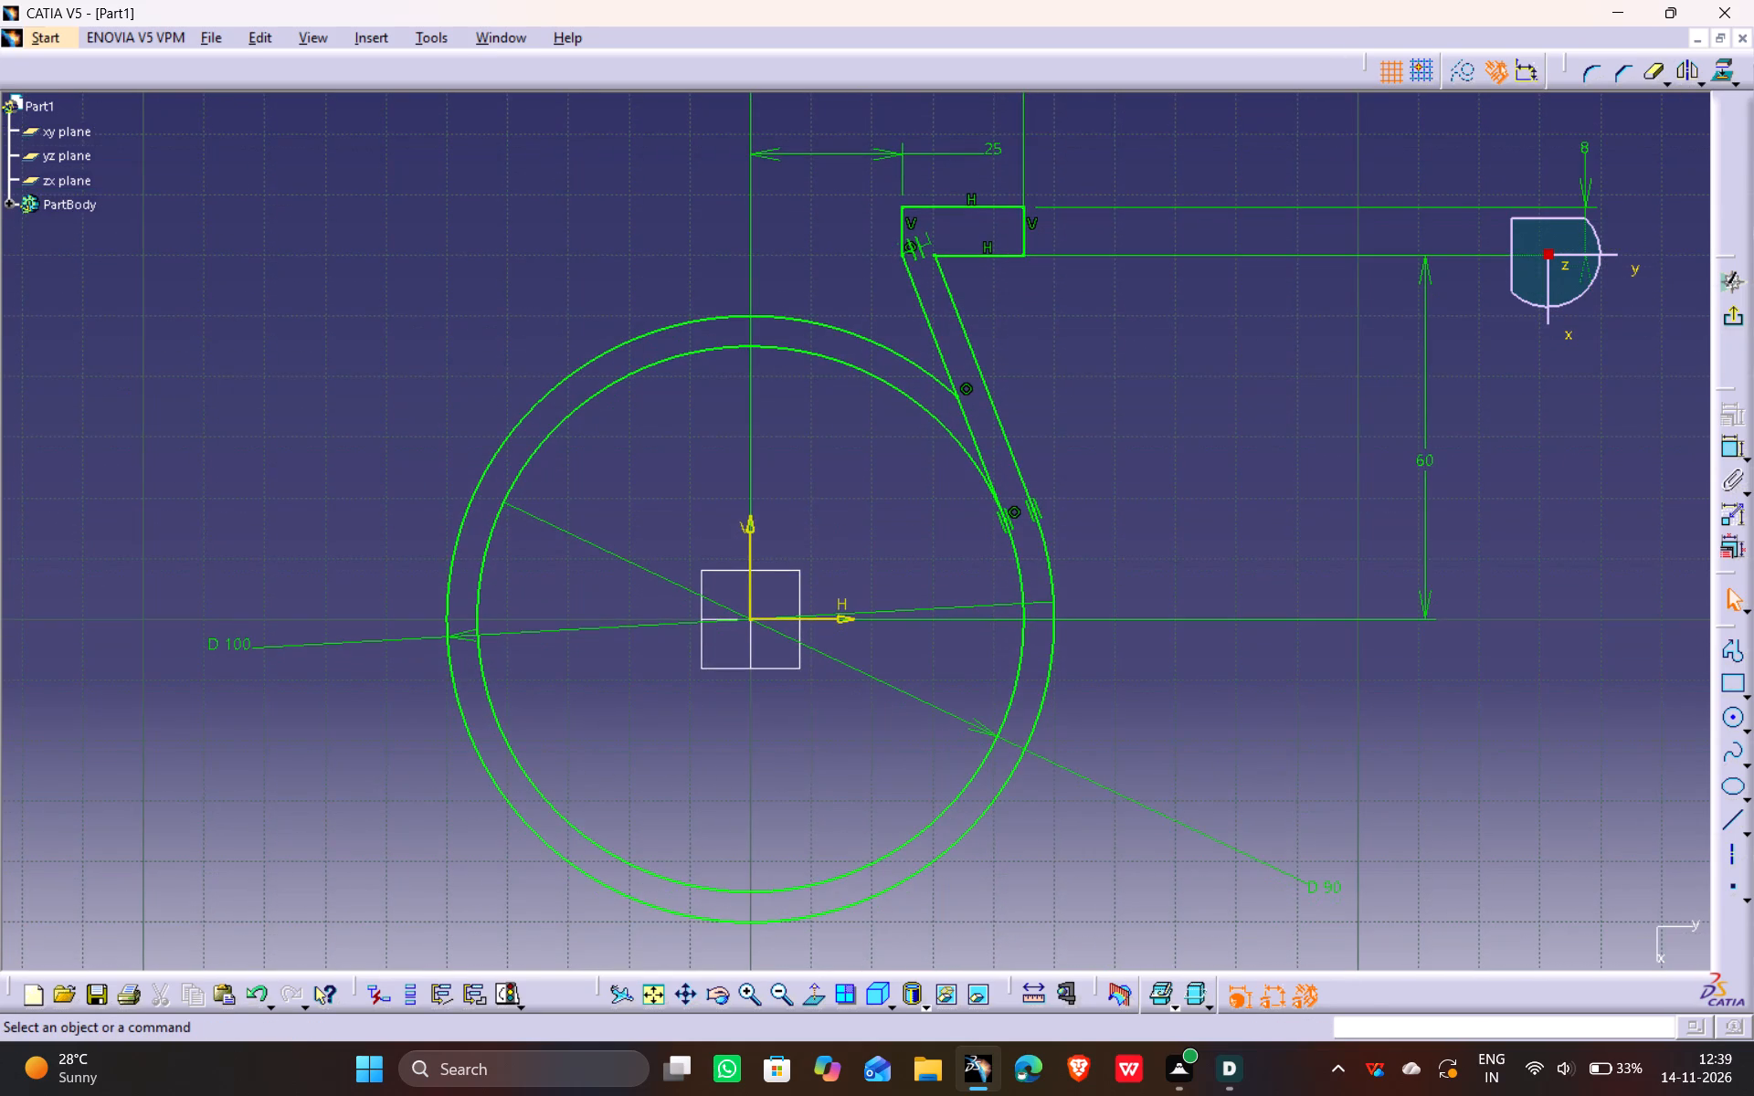
scroll(1051, 295, "down", 1, "ctrl")
middle_click_drag(1051, 295, 1051, 328, "ctrl")
middle_click_drag(1051, 357, 1051, 380)
middle_click_drag(1043, 358, 1044, 390, "ctrl")
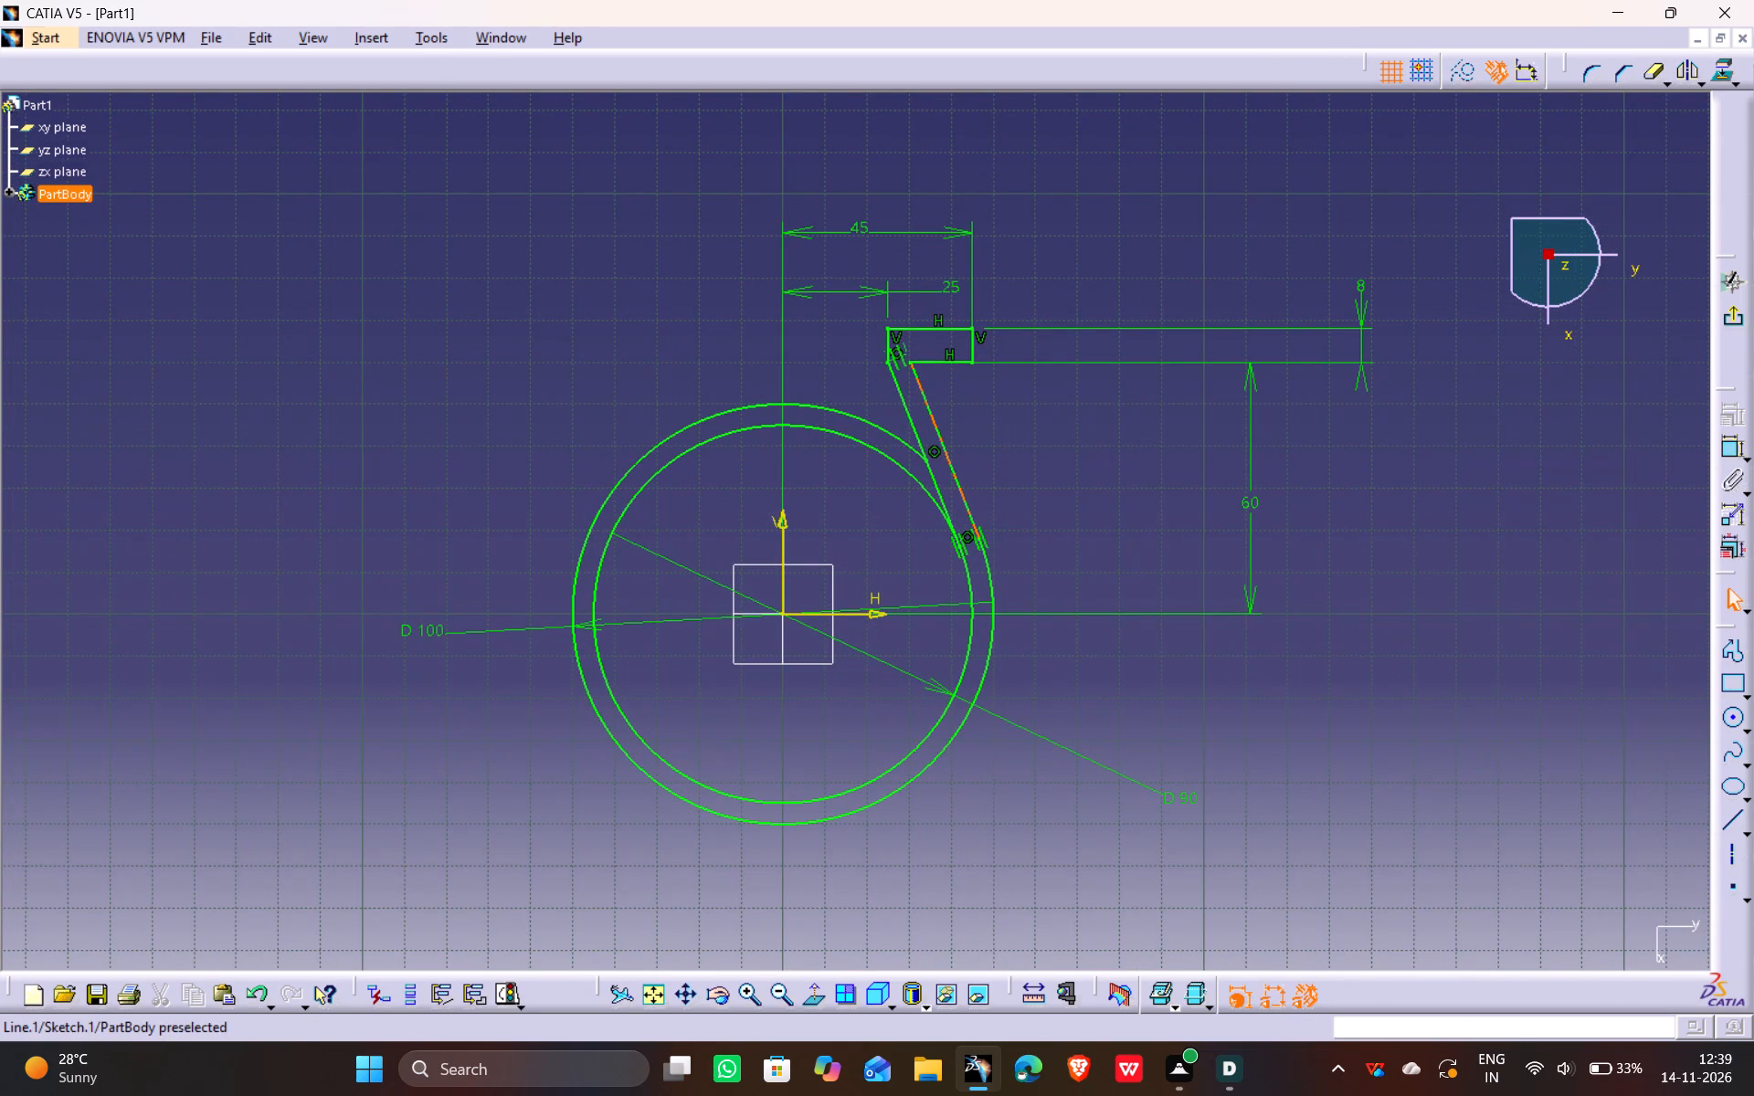
left_click(953, 470)
left_click(933, 481, "ctrl")
left_click(954, 365, "ctrl")
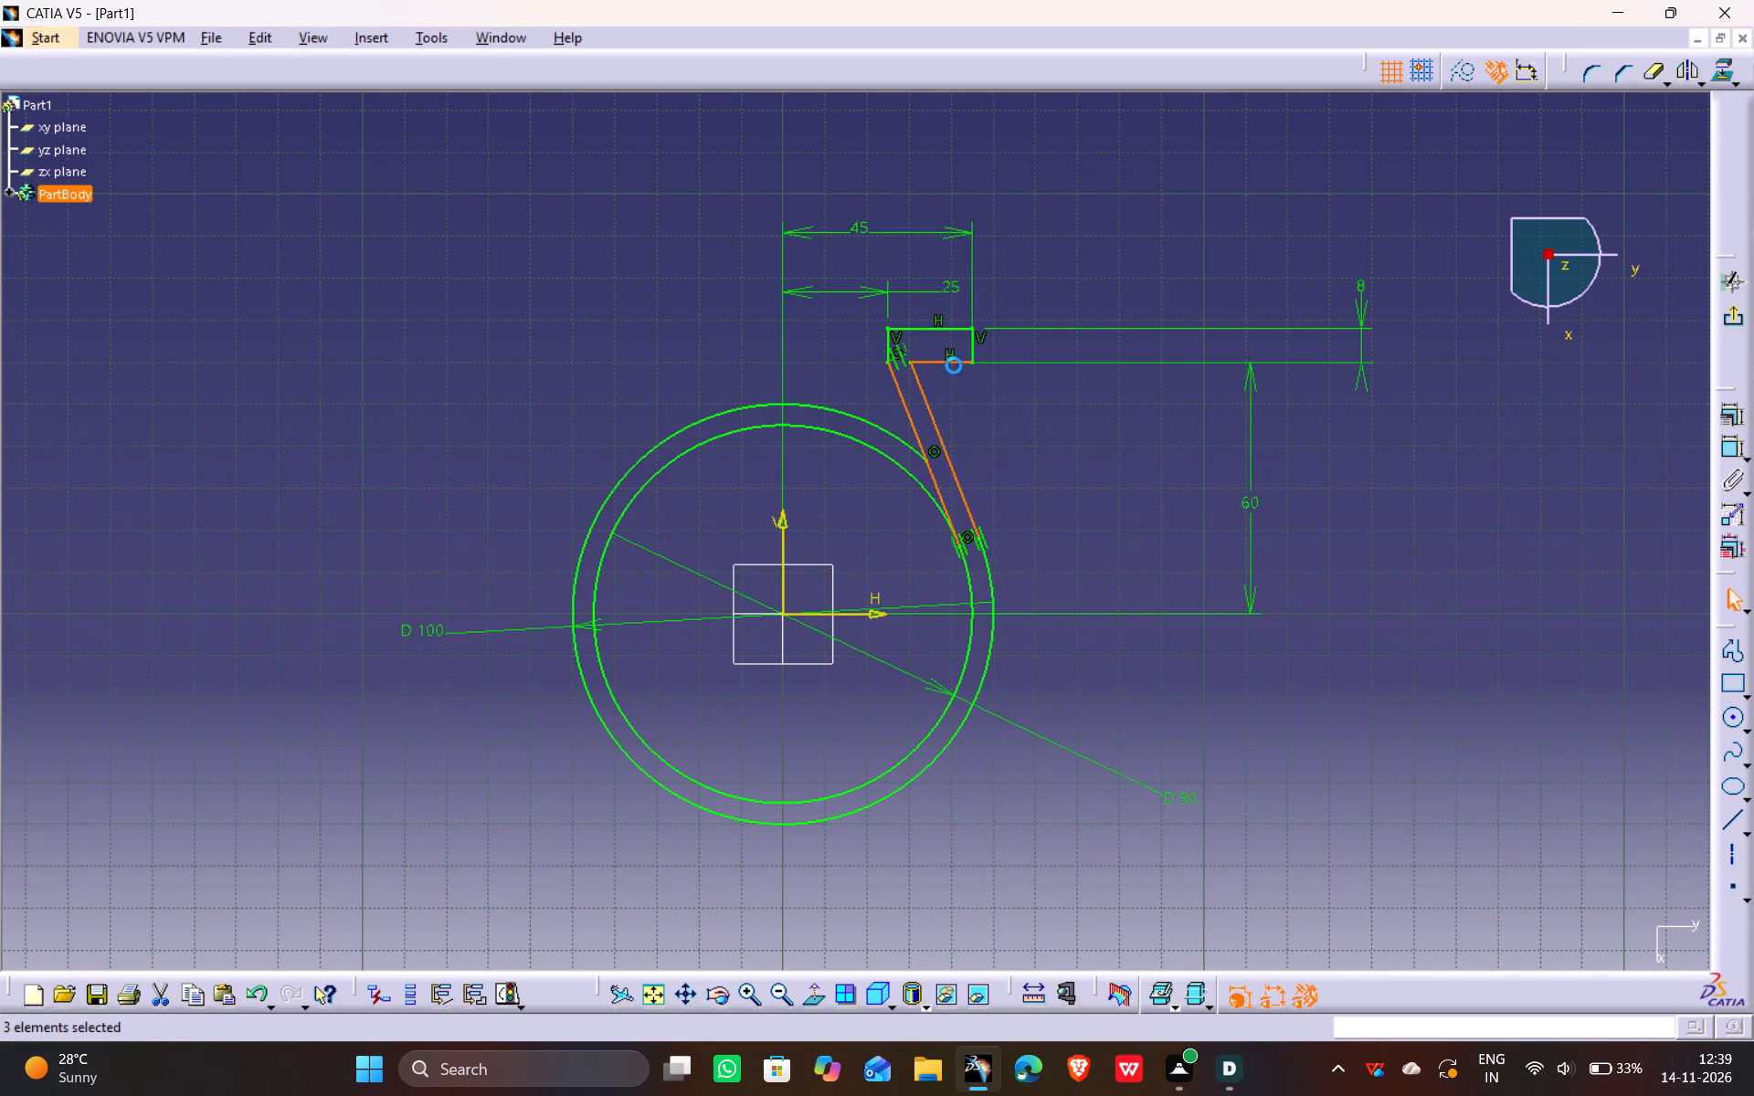
left_click(972, 345, "ctrl")
left_click(948, 330, "ctrl")
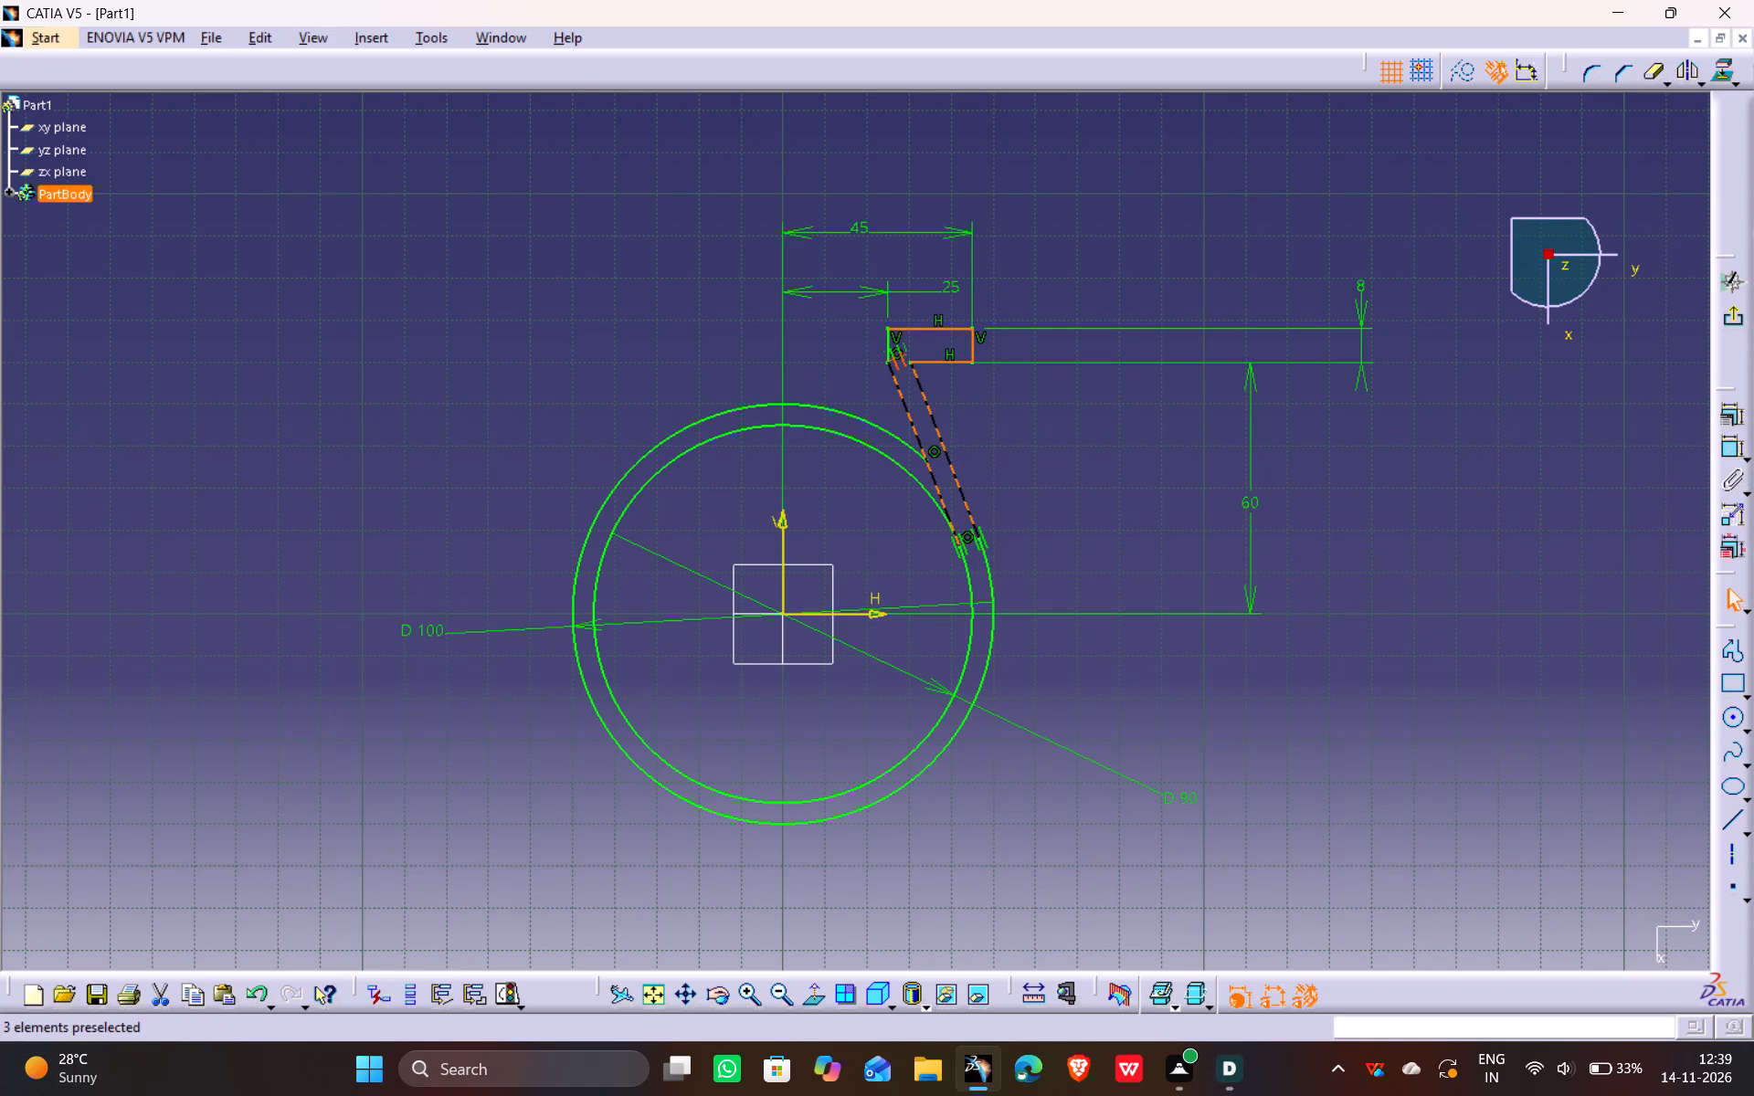
left_click(888, 343, "ctrl")
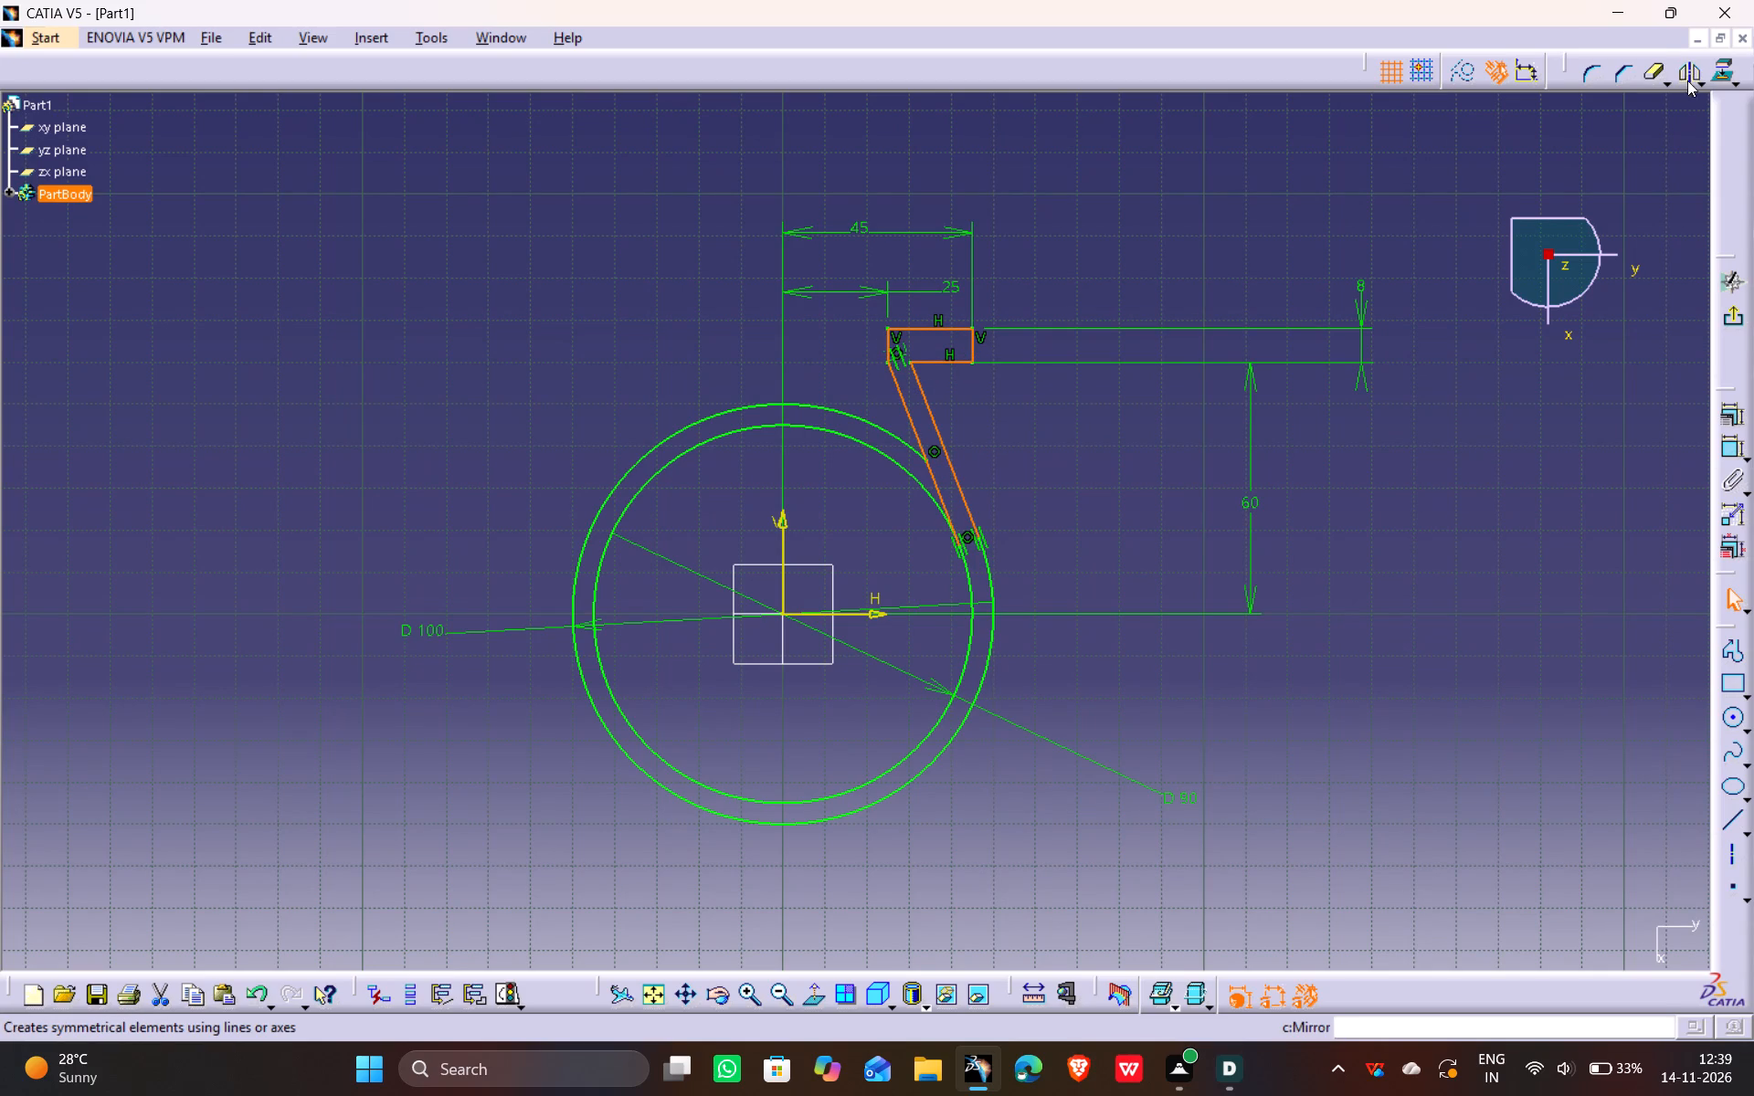
left_click(1687, 68)
left_click(872, 616)
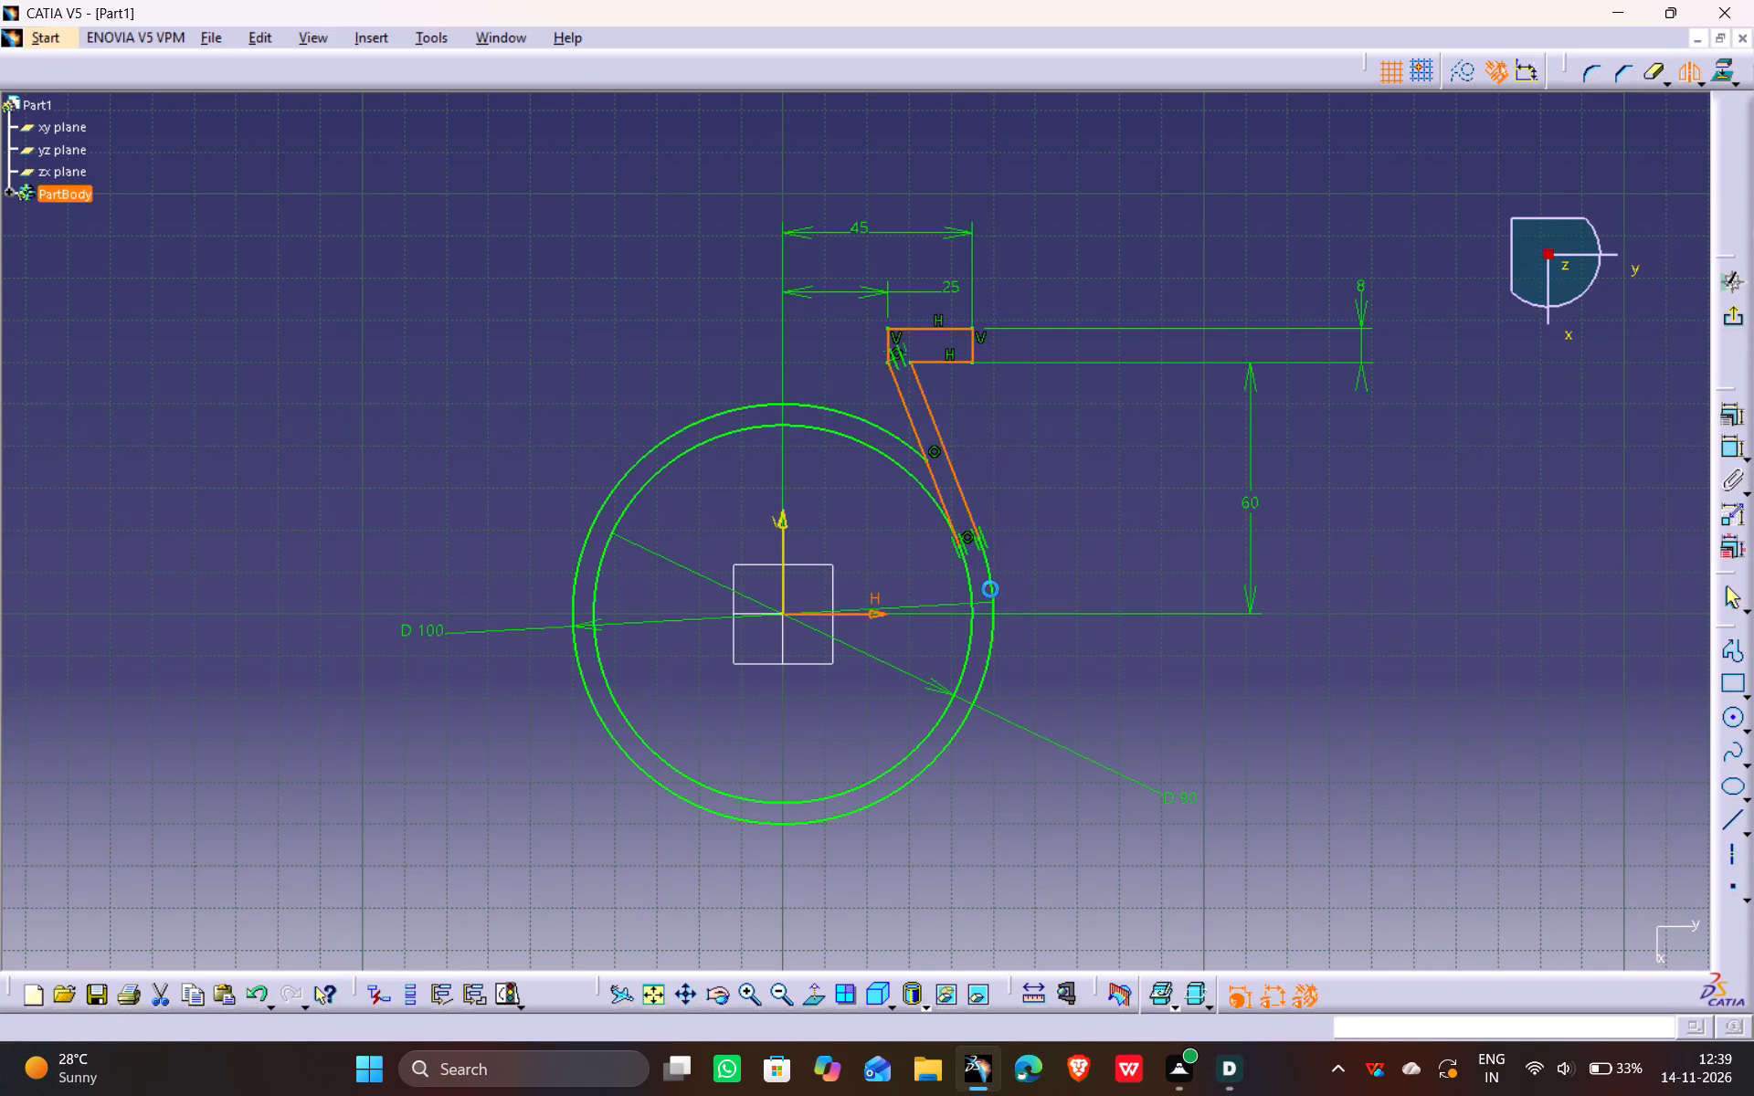
left_click(1081, 509)
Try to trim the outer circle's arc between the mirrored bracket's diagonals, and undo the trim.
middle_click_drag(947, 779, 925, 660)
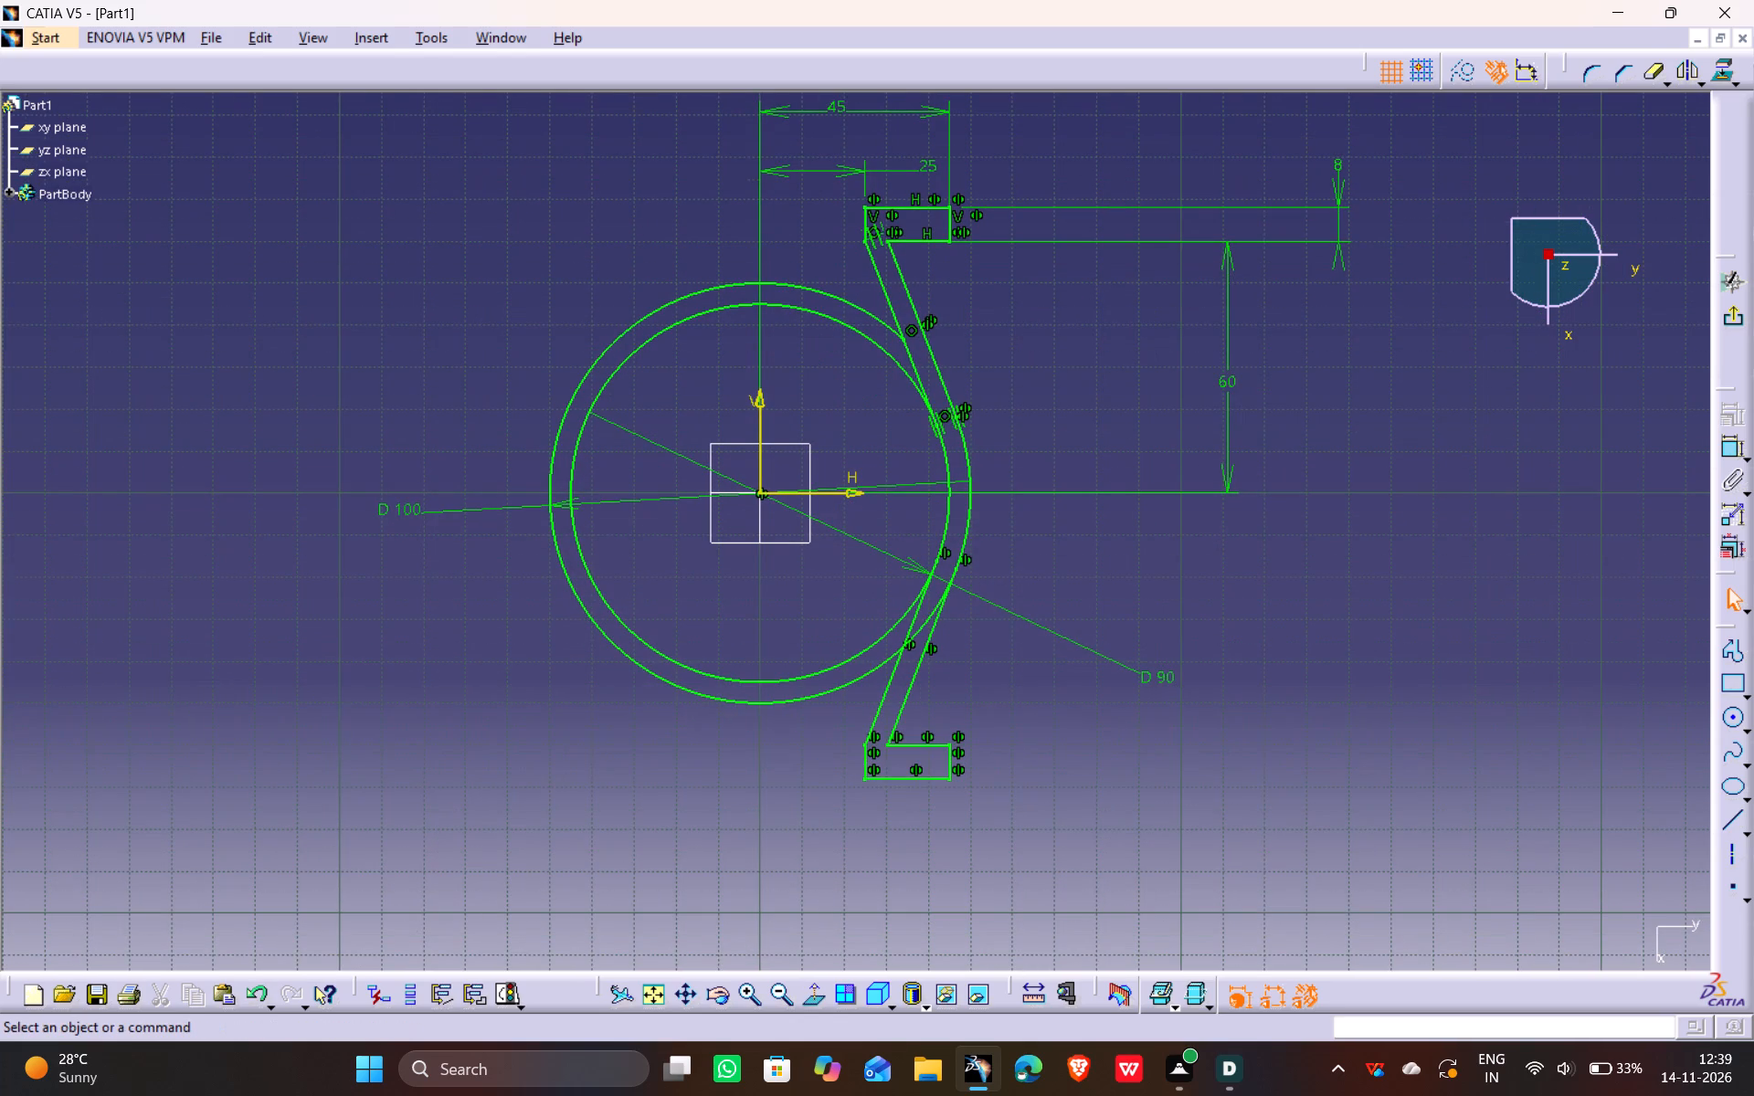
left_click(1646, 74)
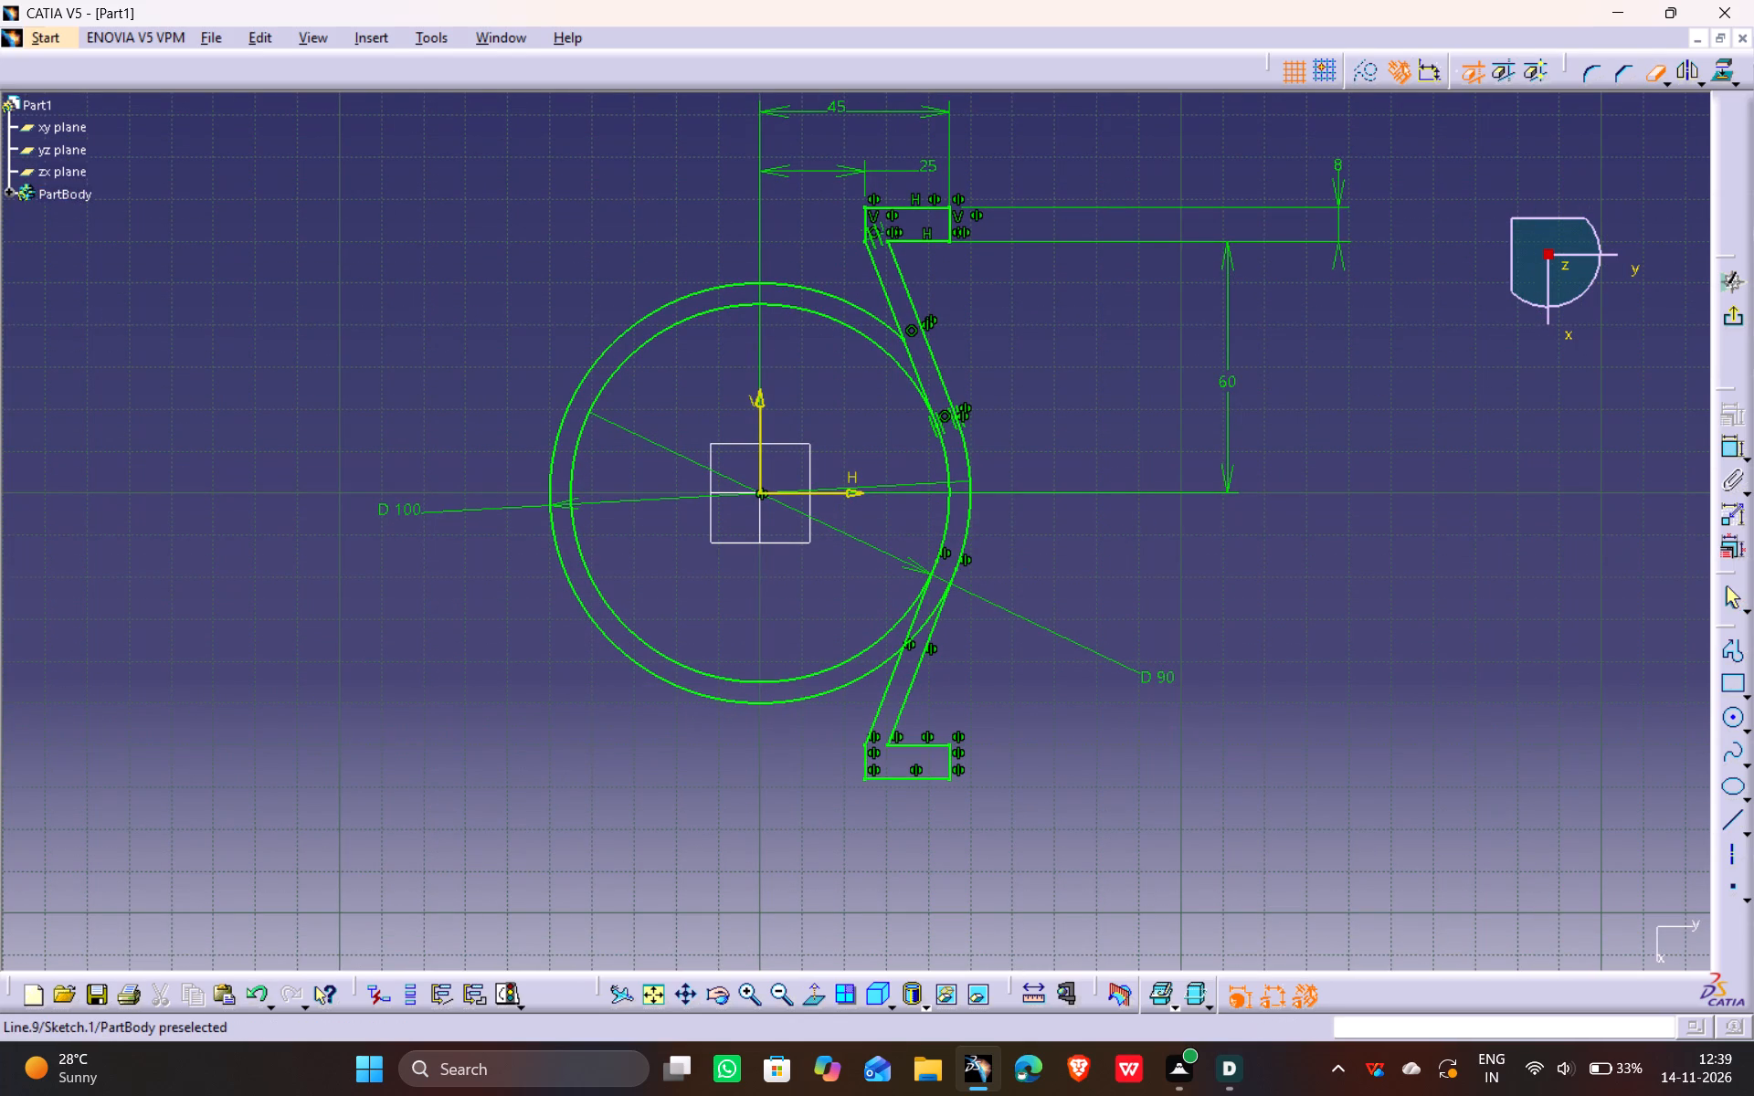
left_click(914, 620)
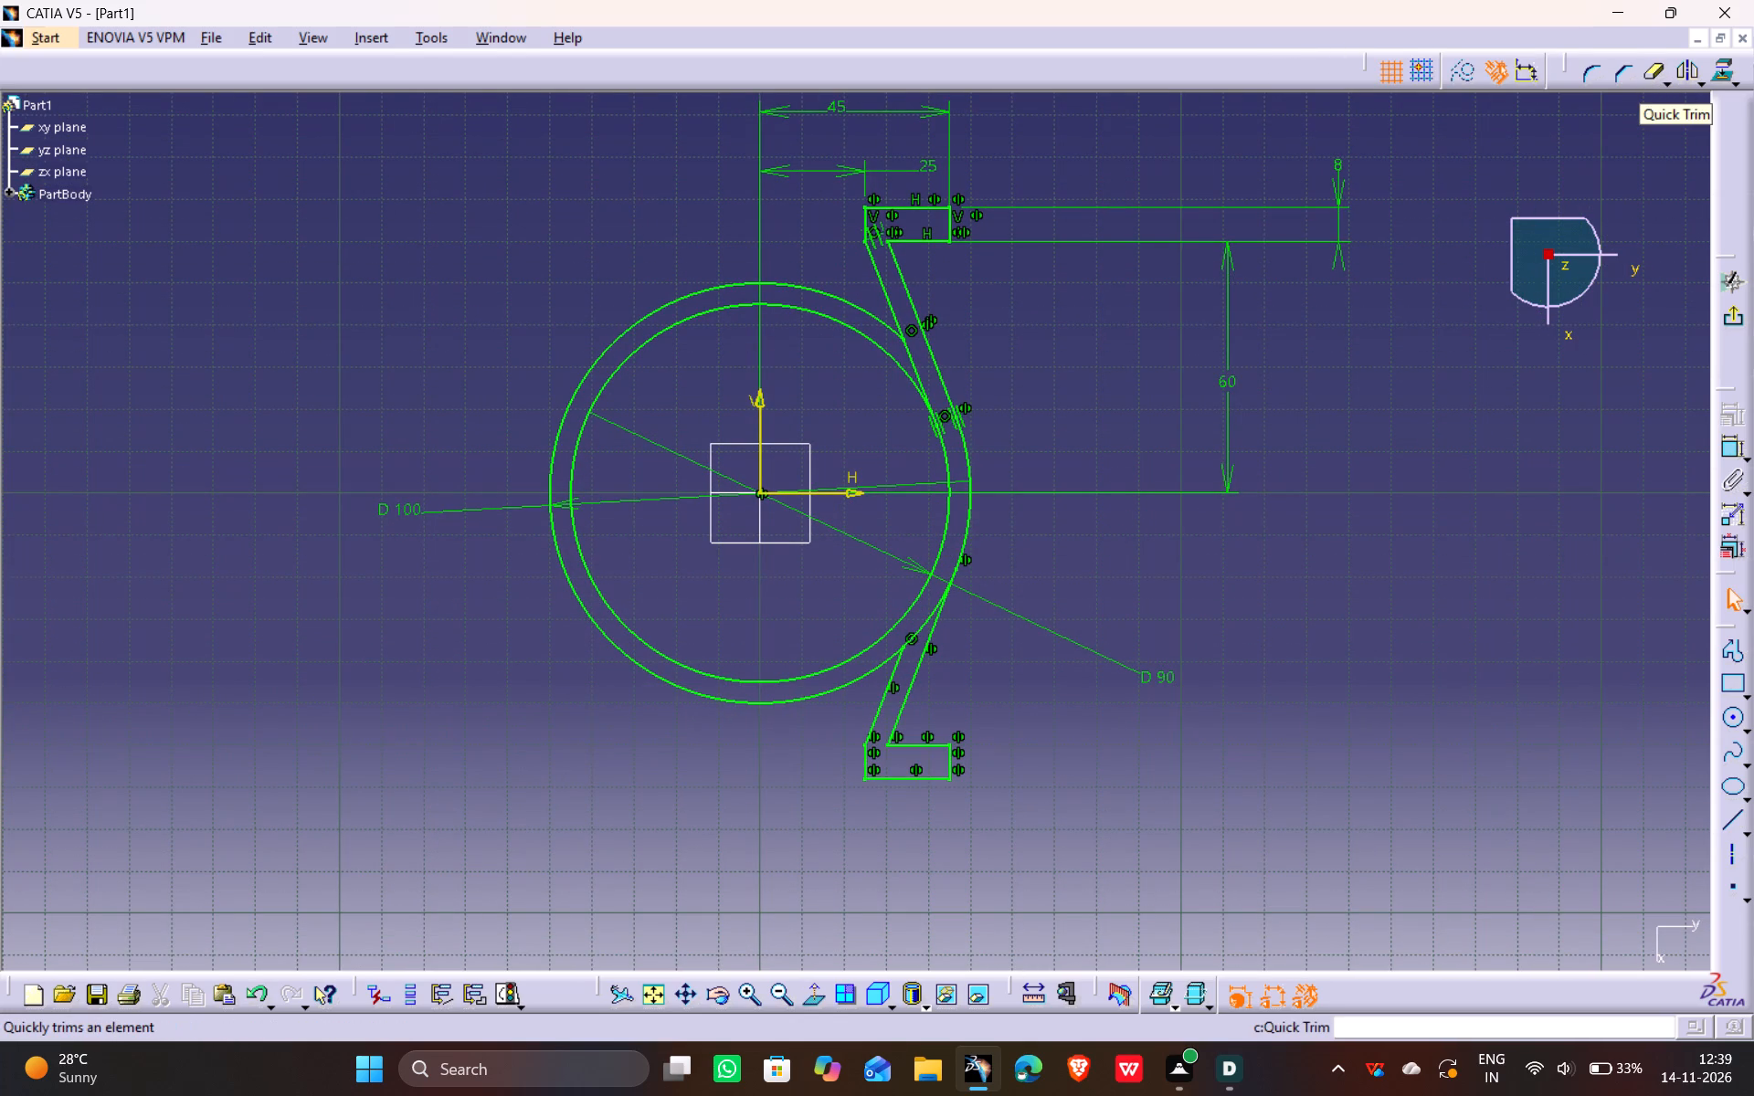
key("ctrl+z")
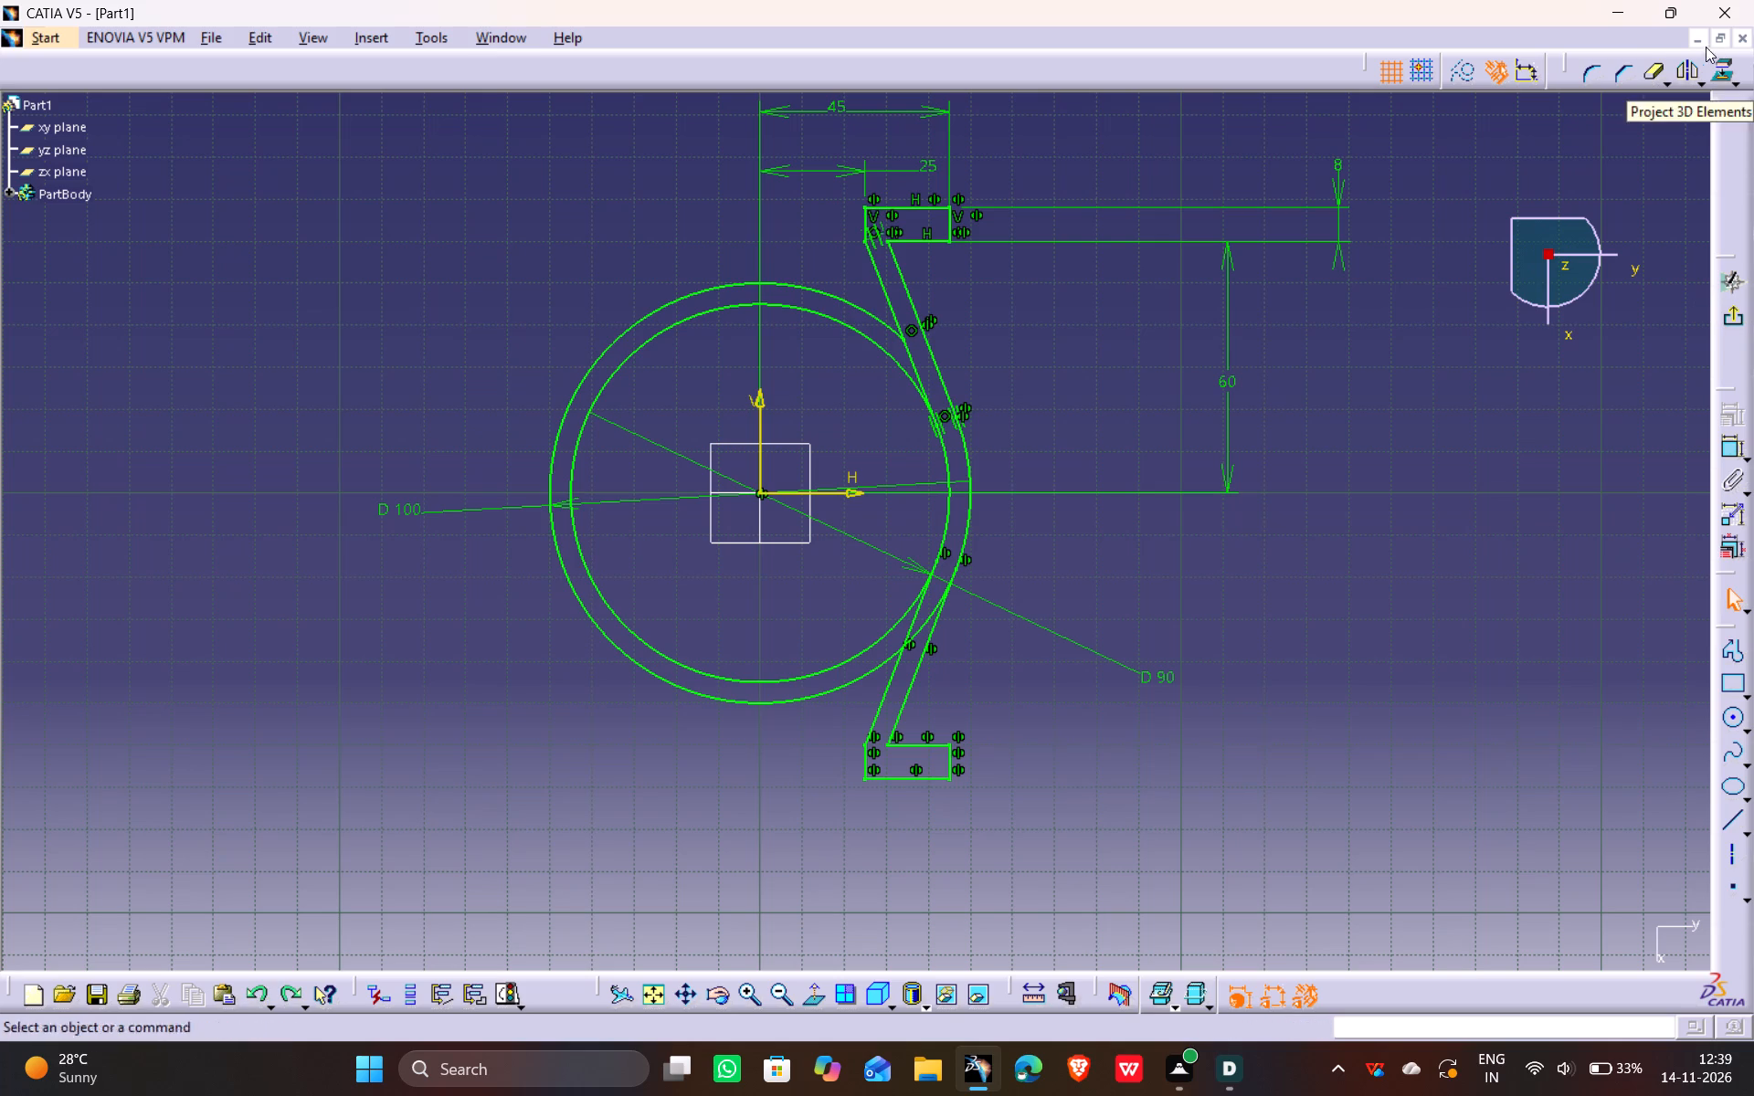
Use Quick Trim to remove the outer circle's arc between the mirrored bracket's two diagonal lines.
left_click(1662, 69)
left_click(1650, 73)
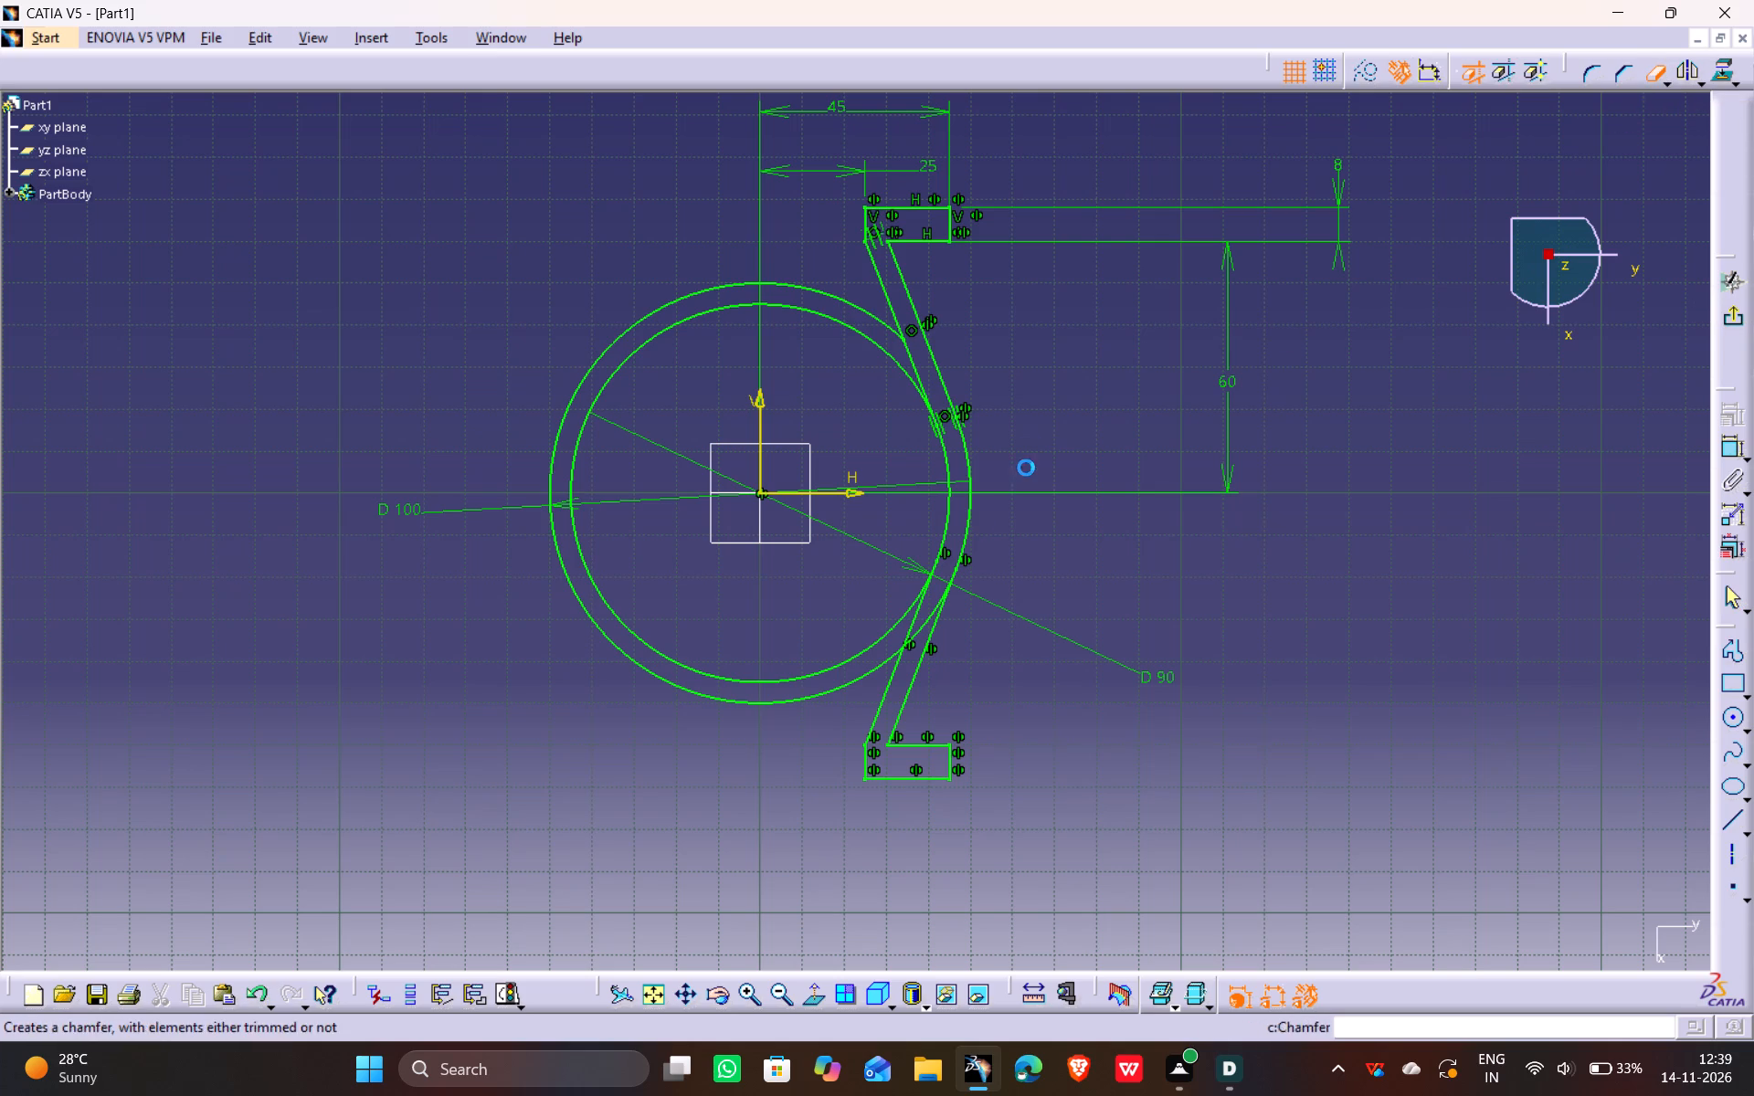
left_click(918, 625)
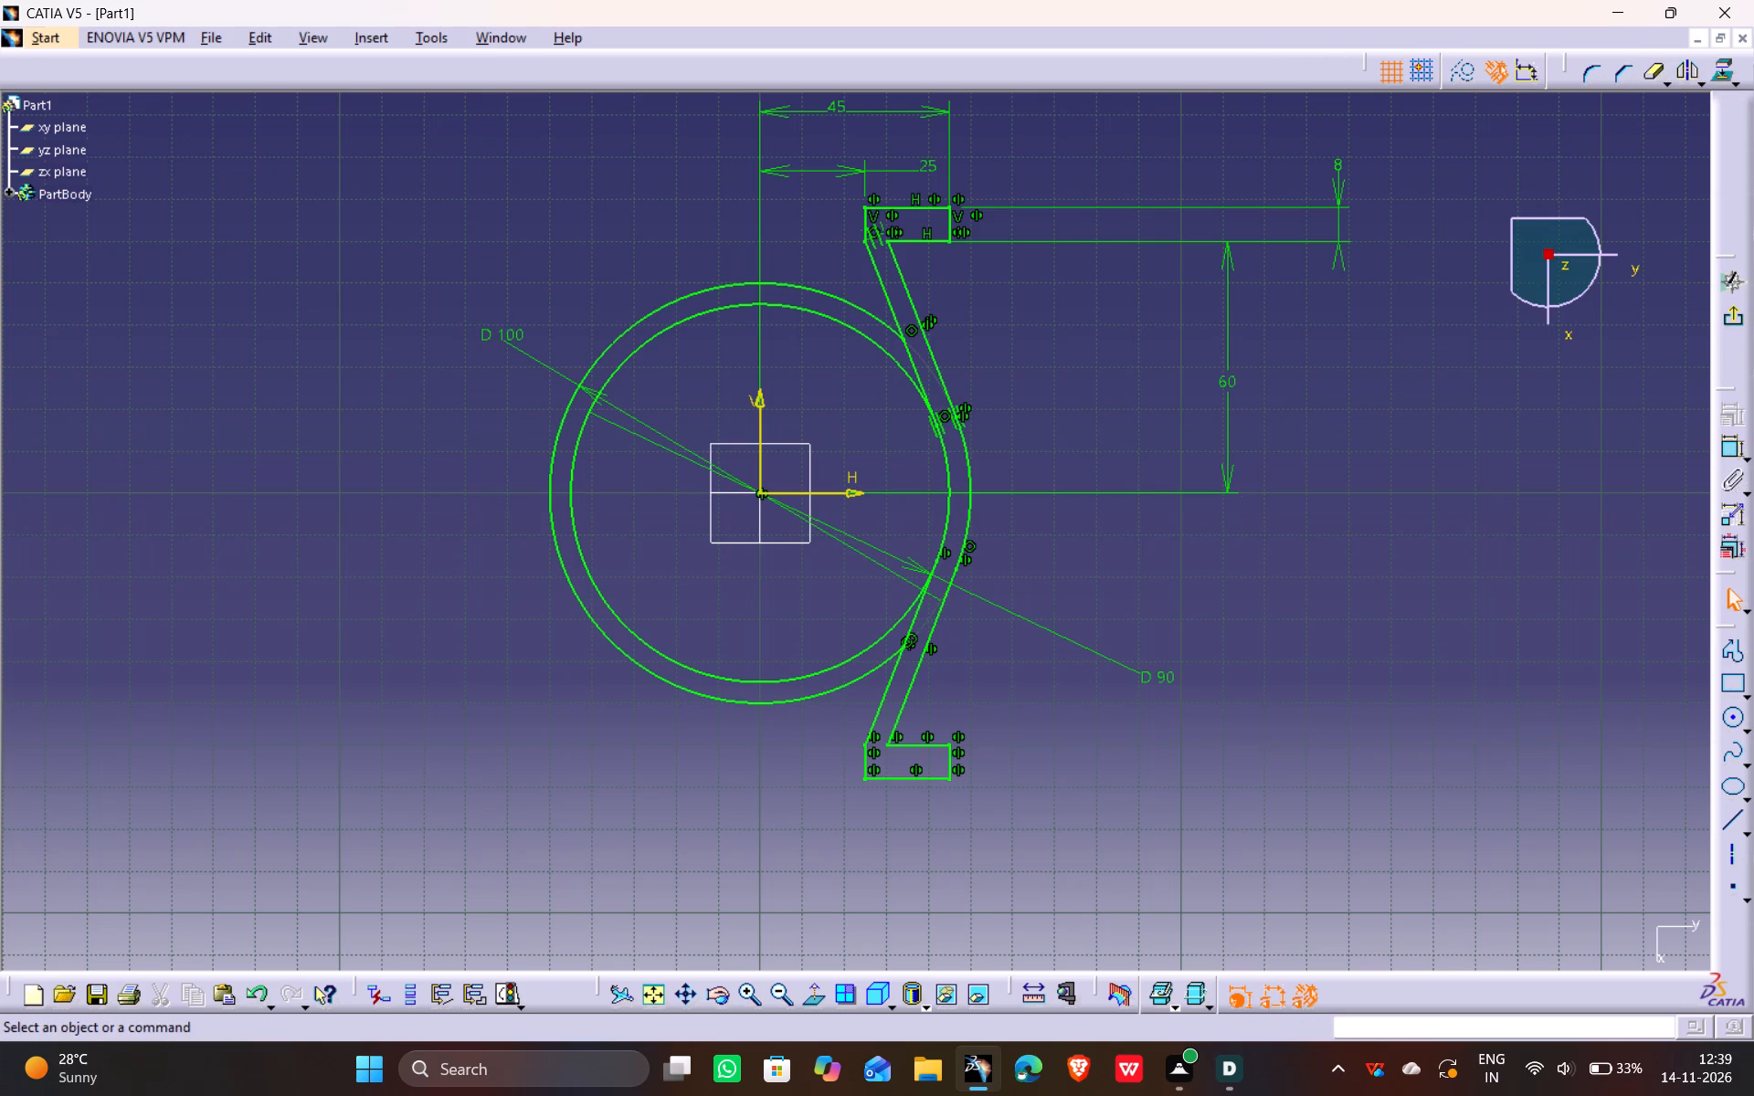
Use Quick Trim to remove the large remaining arcs of the inner and outer circles, leaving only the short arcs between the brackets.
left_click(1649, 79)
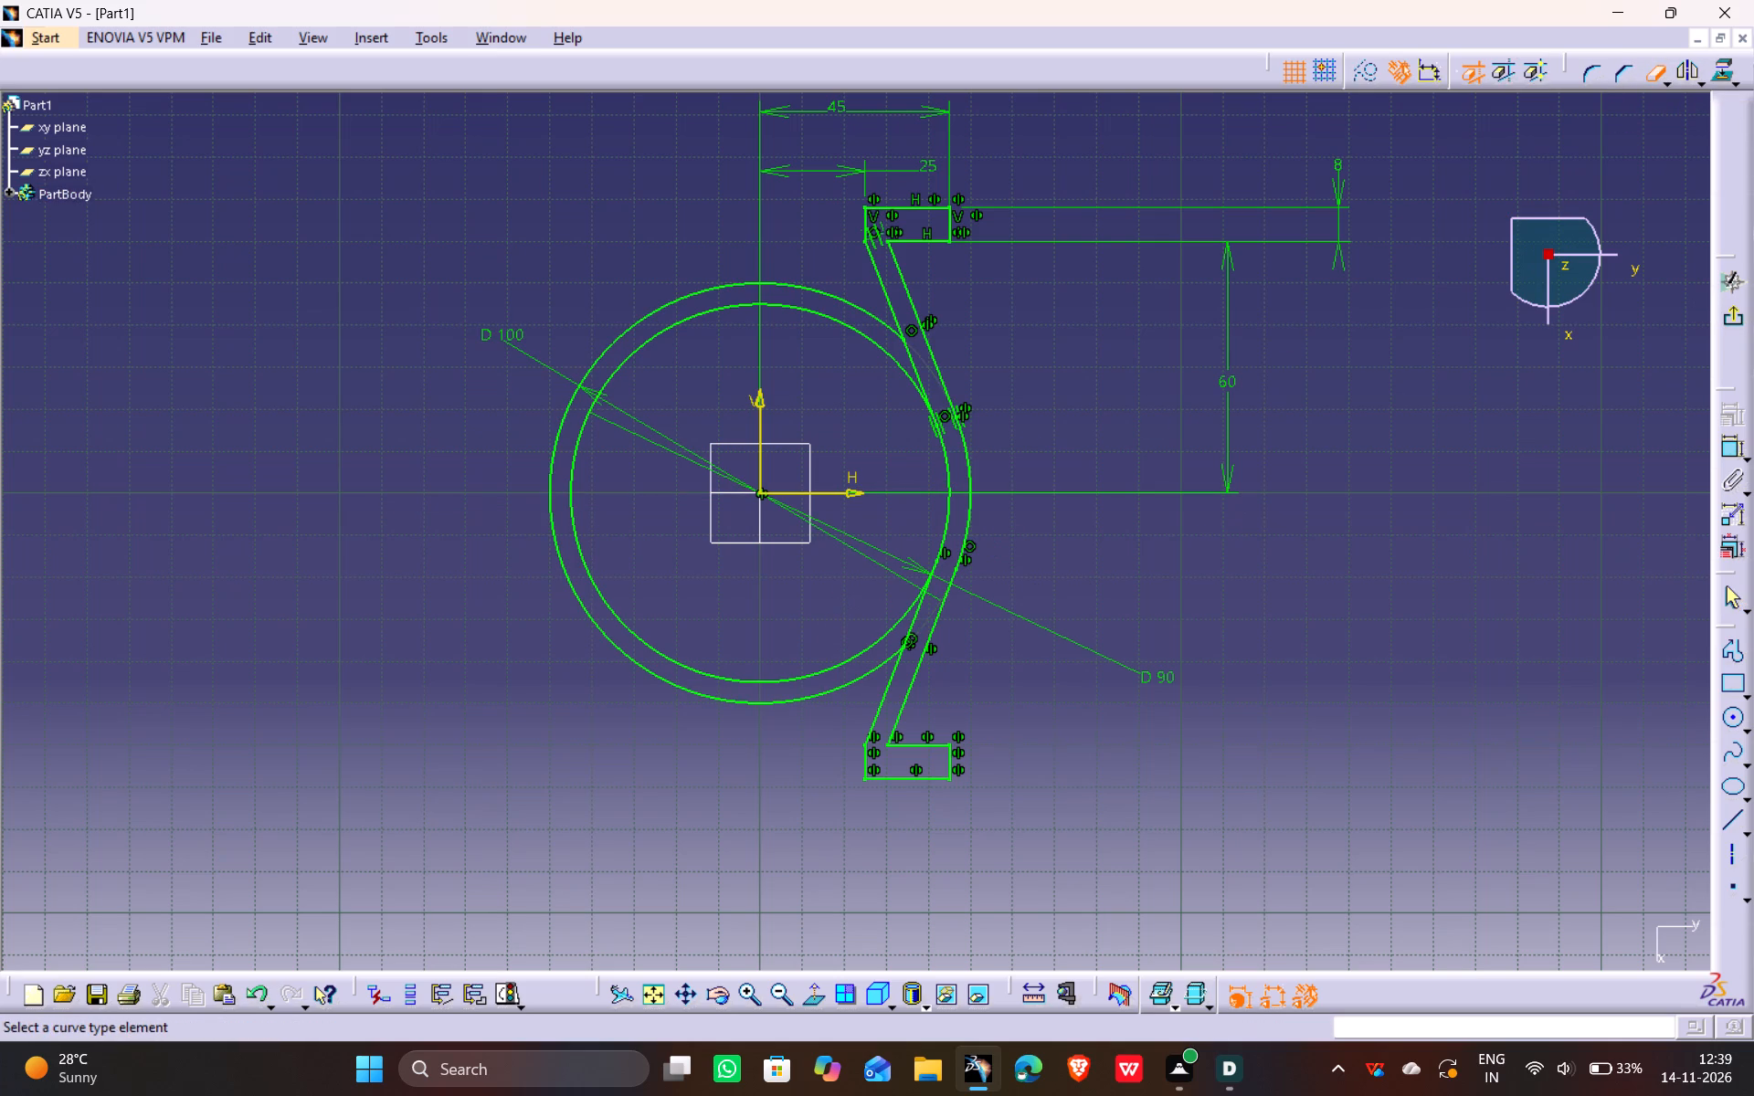
left_click(839, 660)
left_click(1653, 75)
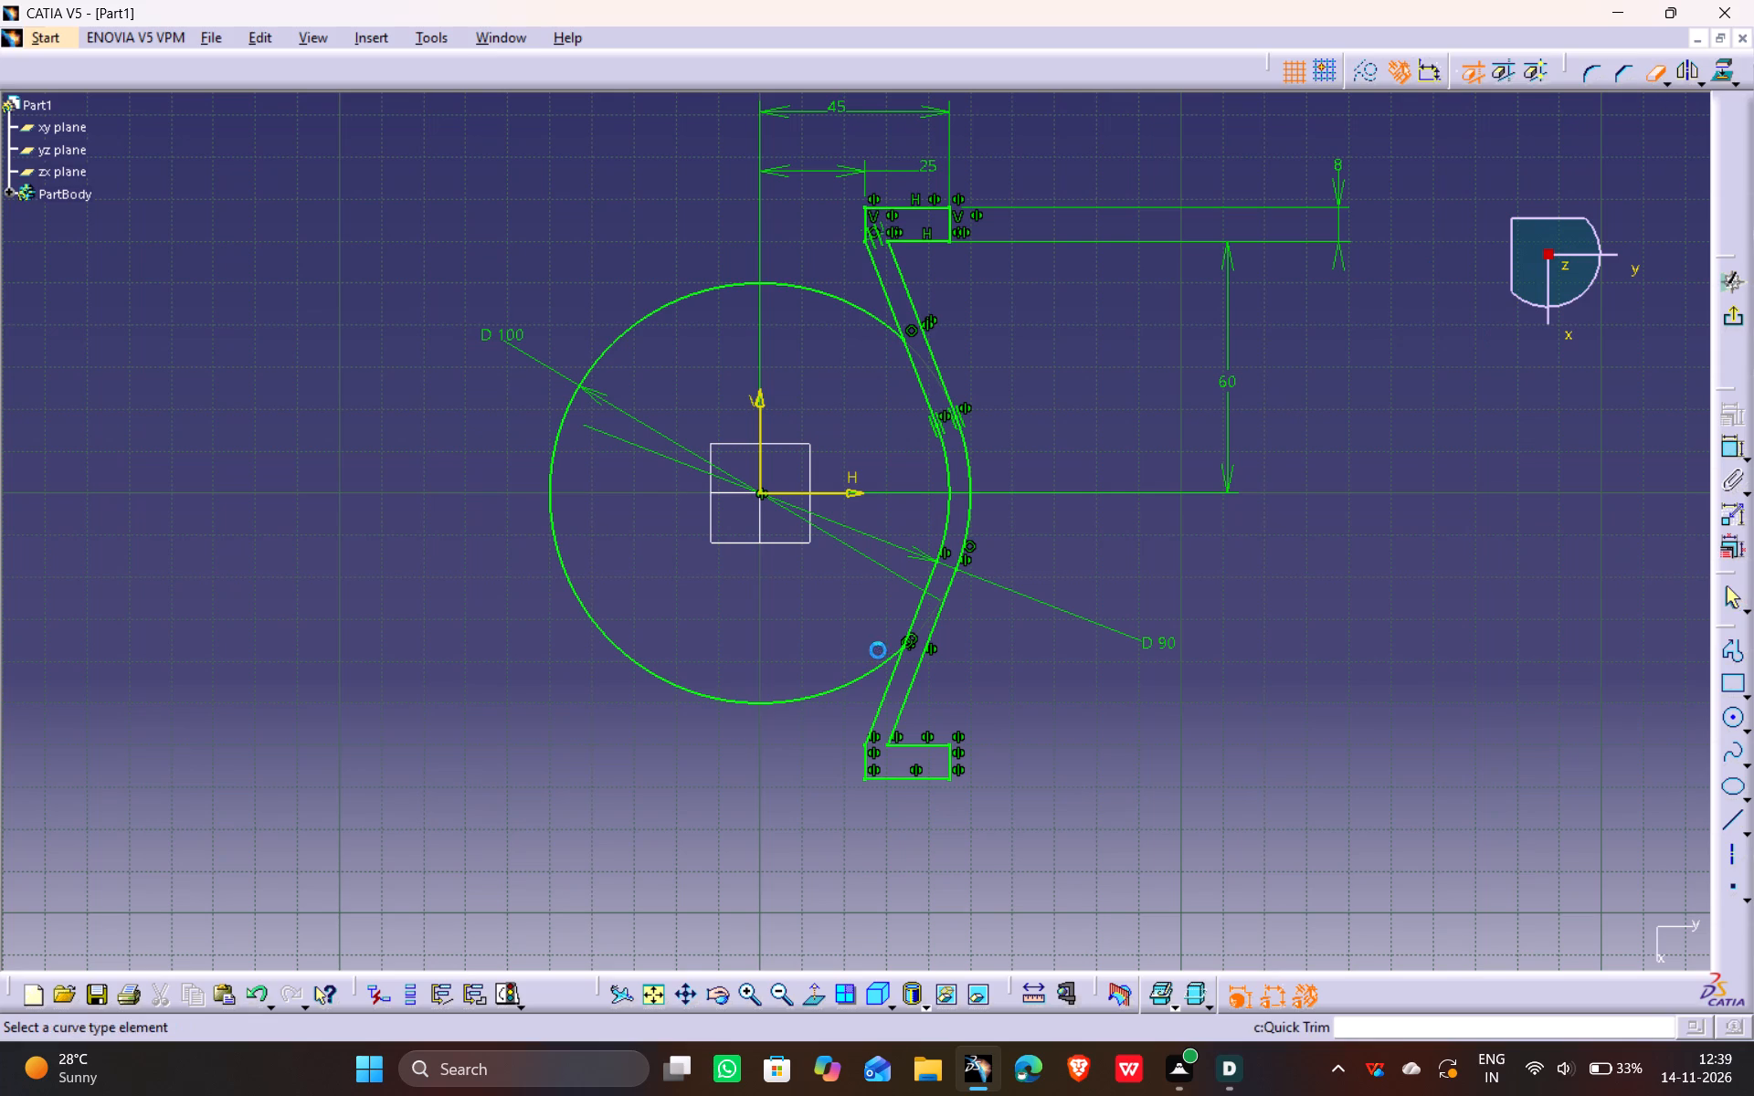
left_click(787, 711)
left_click(815, 694)
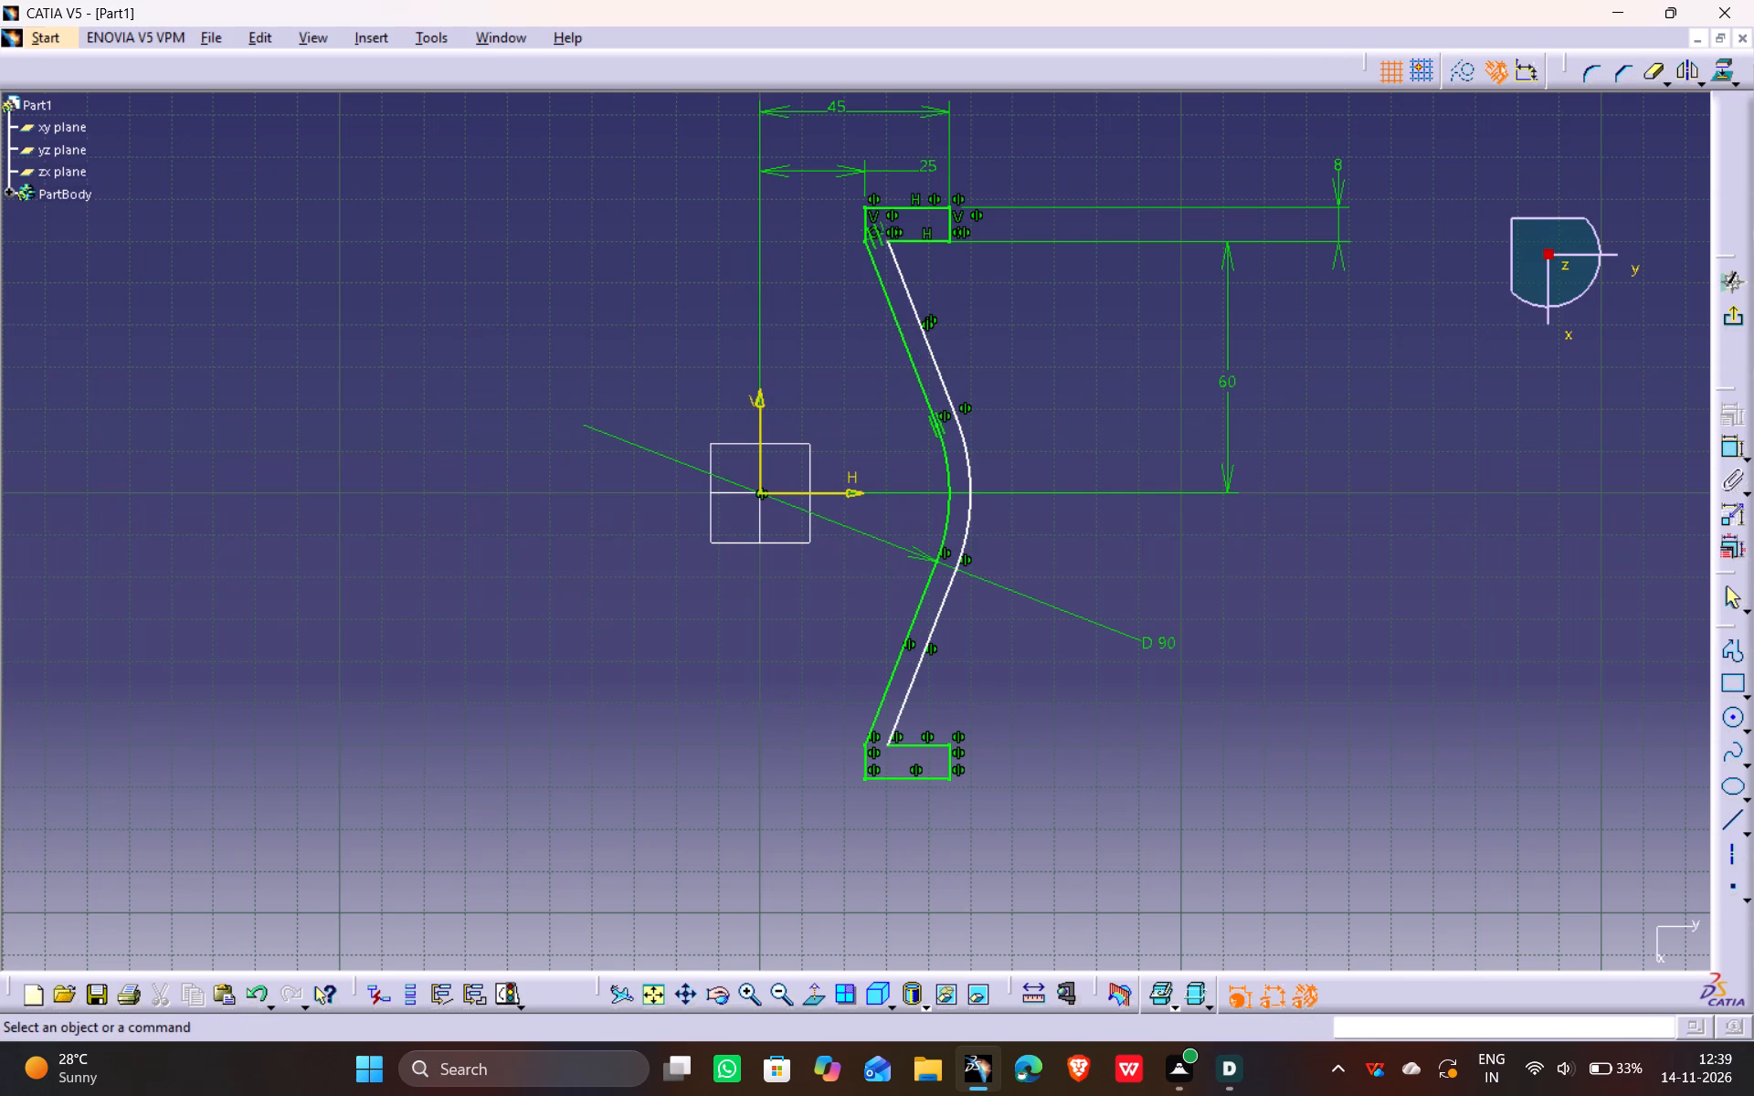
Apply a tangency constraint between the outer arc and the upper bracket's outer diagonal line.
left_click(972, 477, "ctrl")
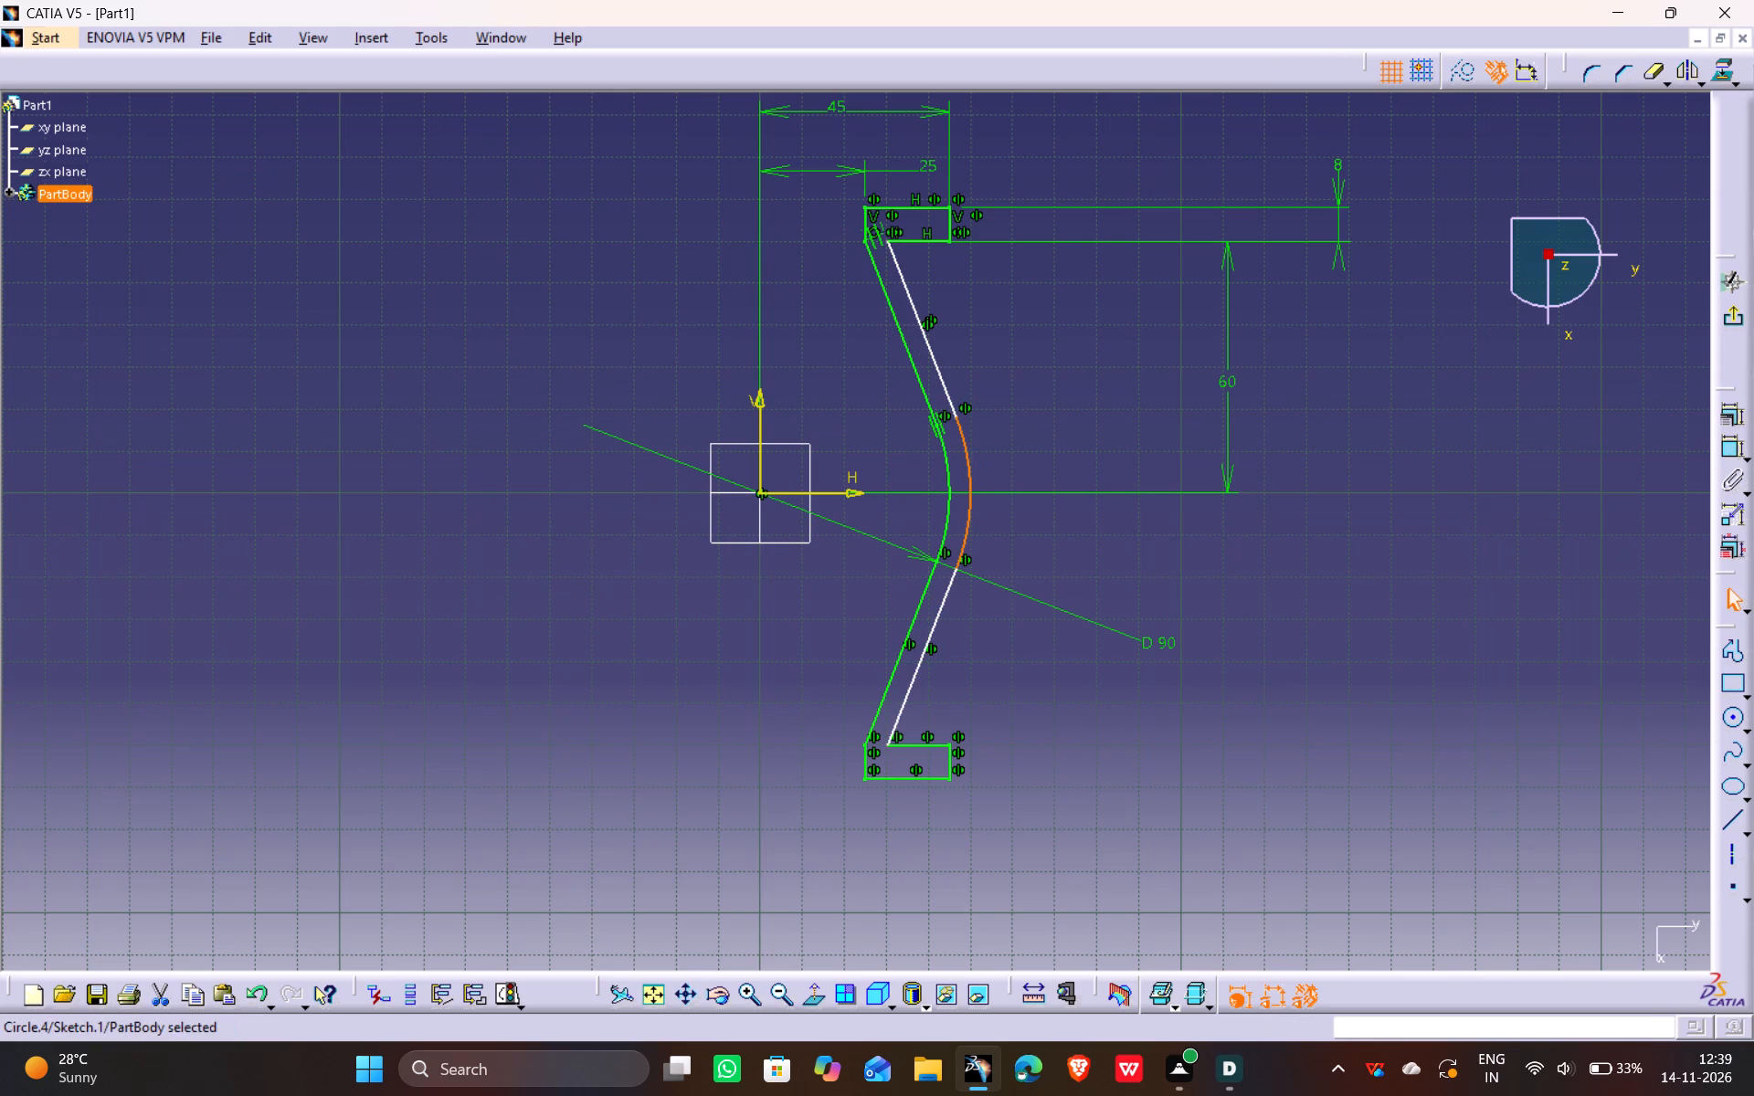
left_click(947, 392, "ctrl")
left_click(1732, 420)
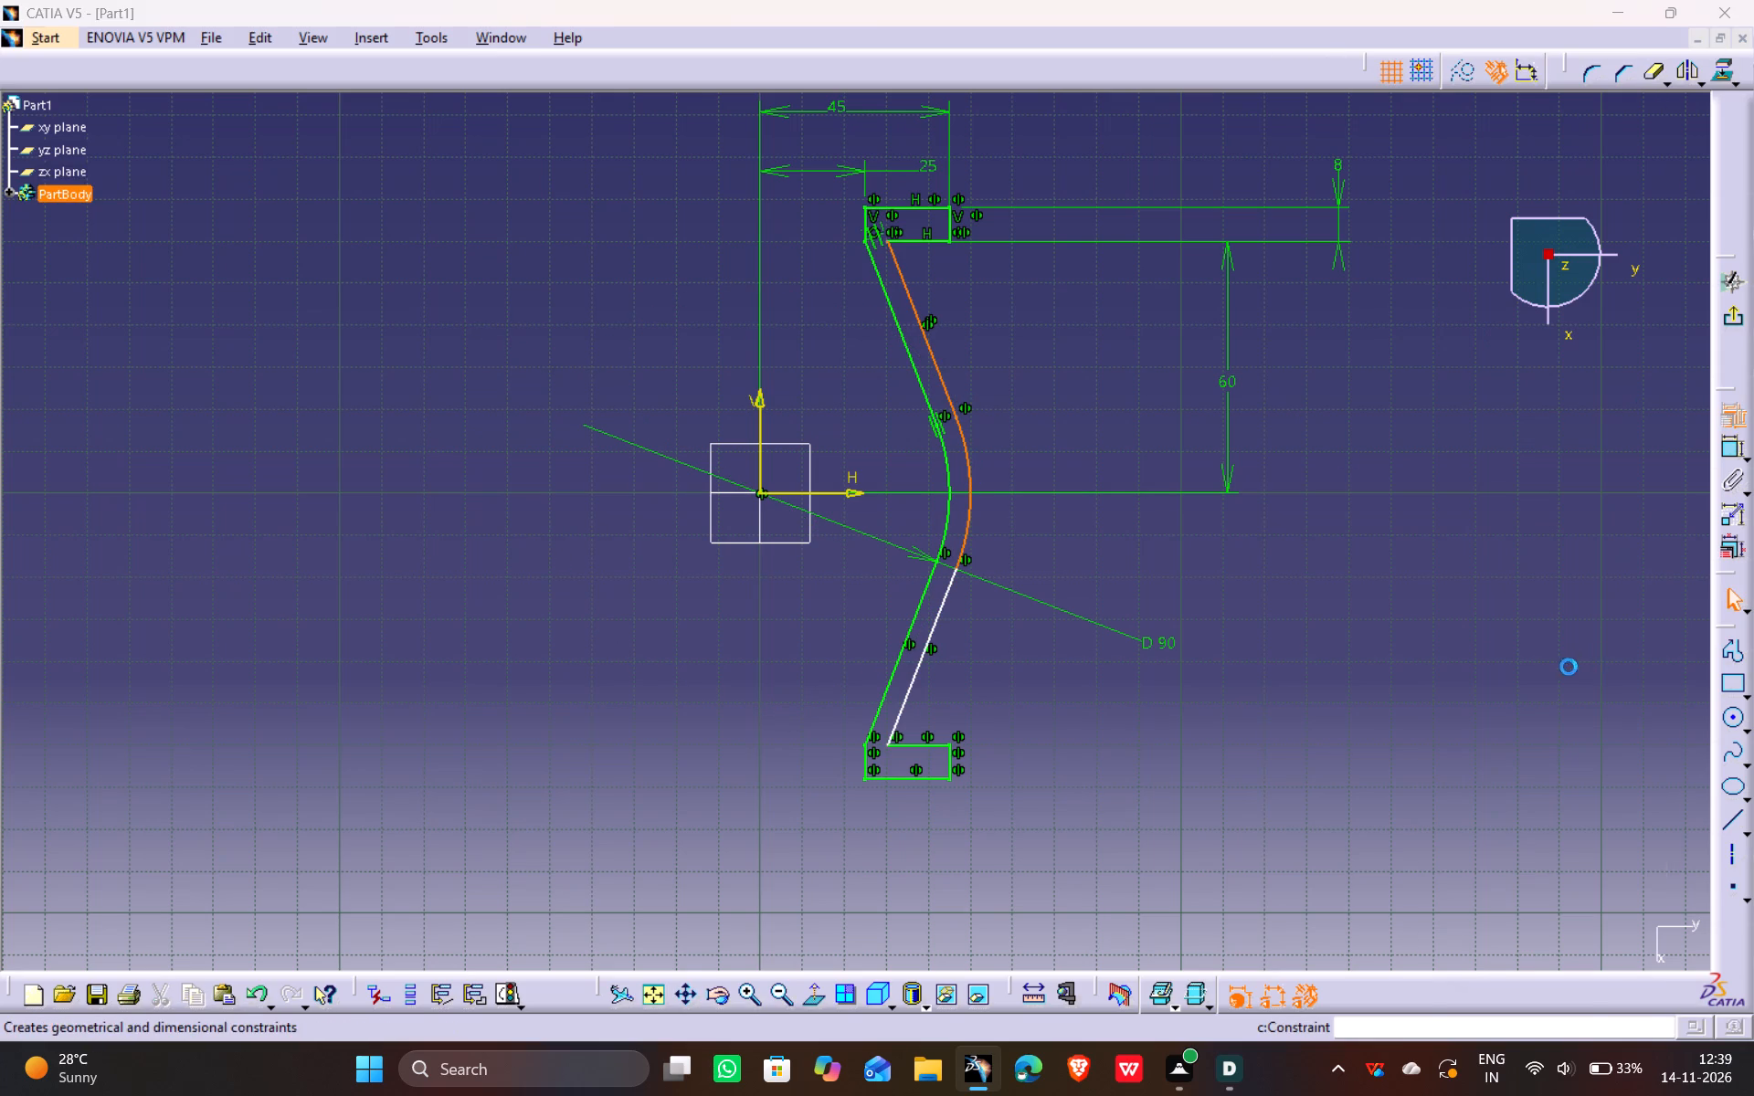
left_click(1613, 772)
left_click(1580, 940)
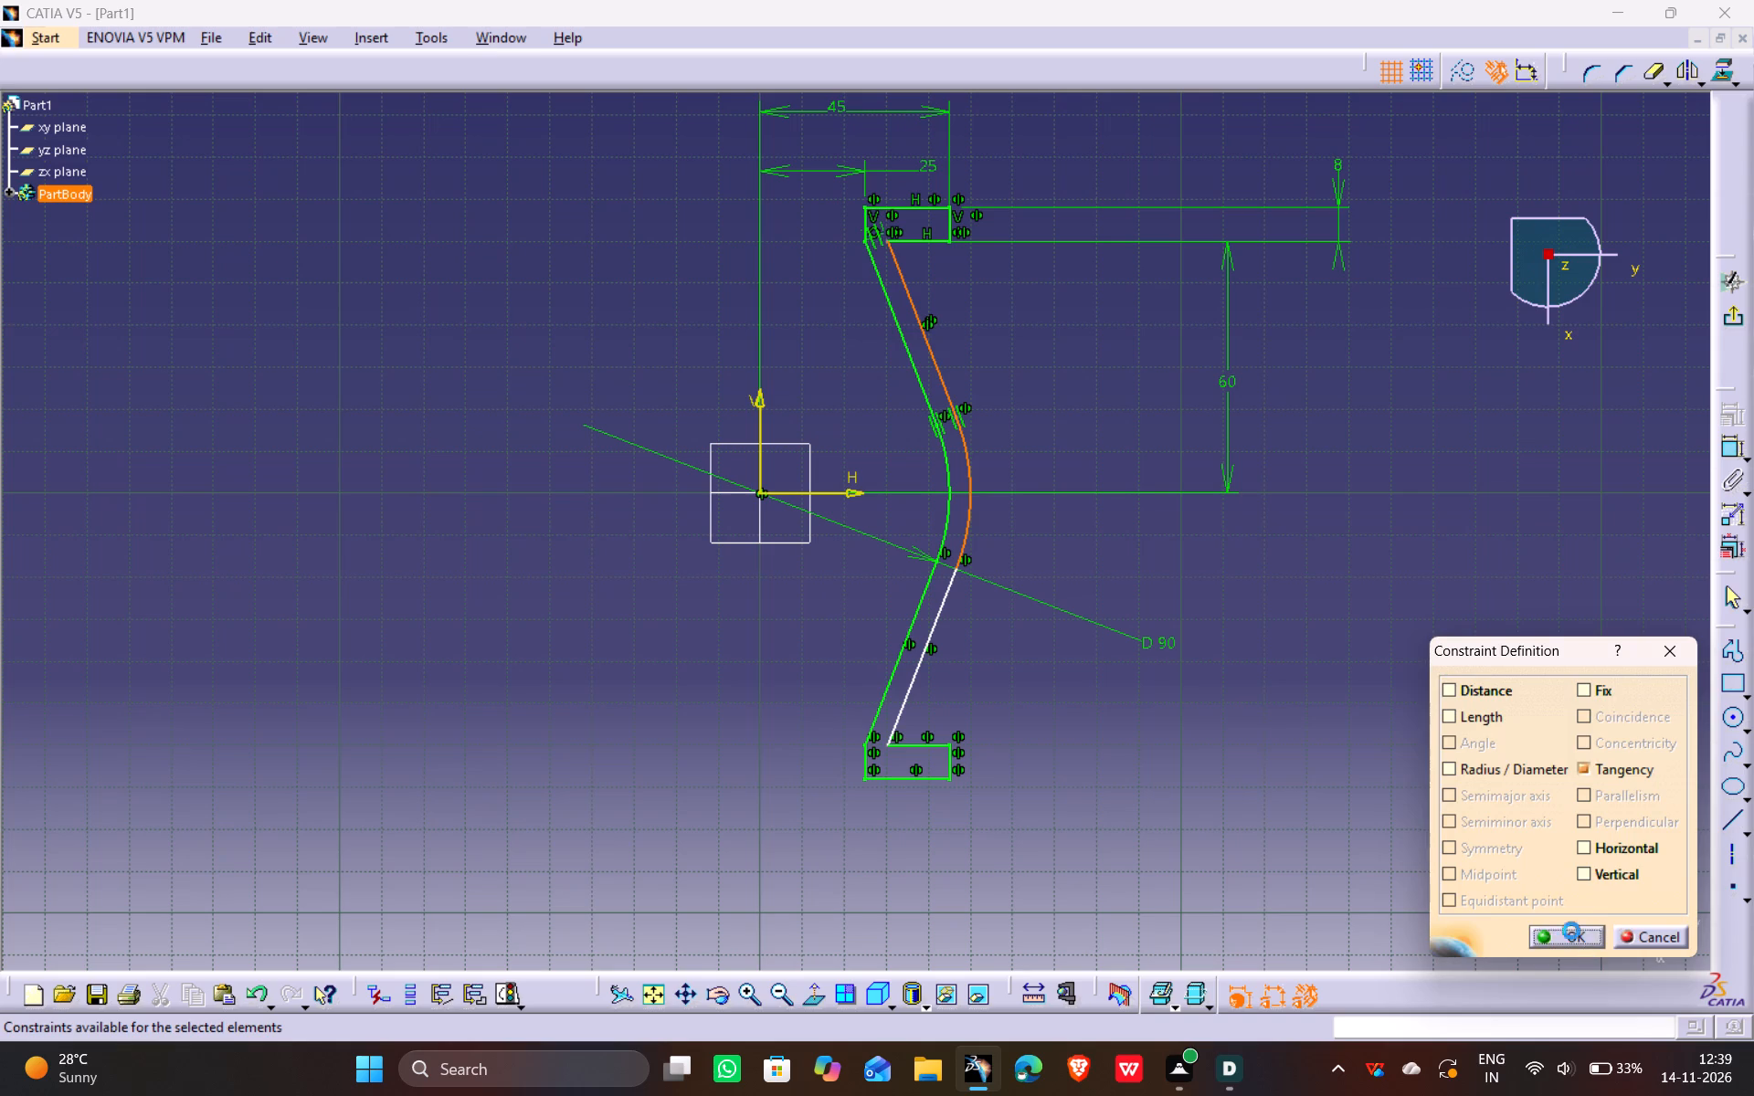
left_click(1275, 732)
Add a radius dimension to the outer arc of the profile.
left_click(973, 501)
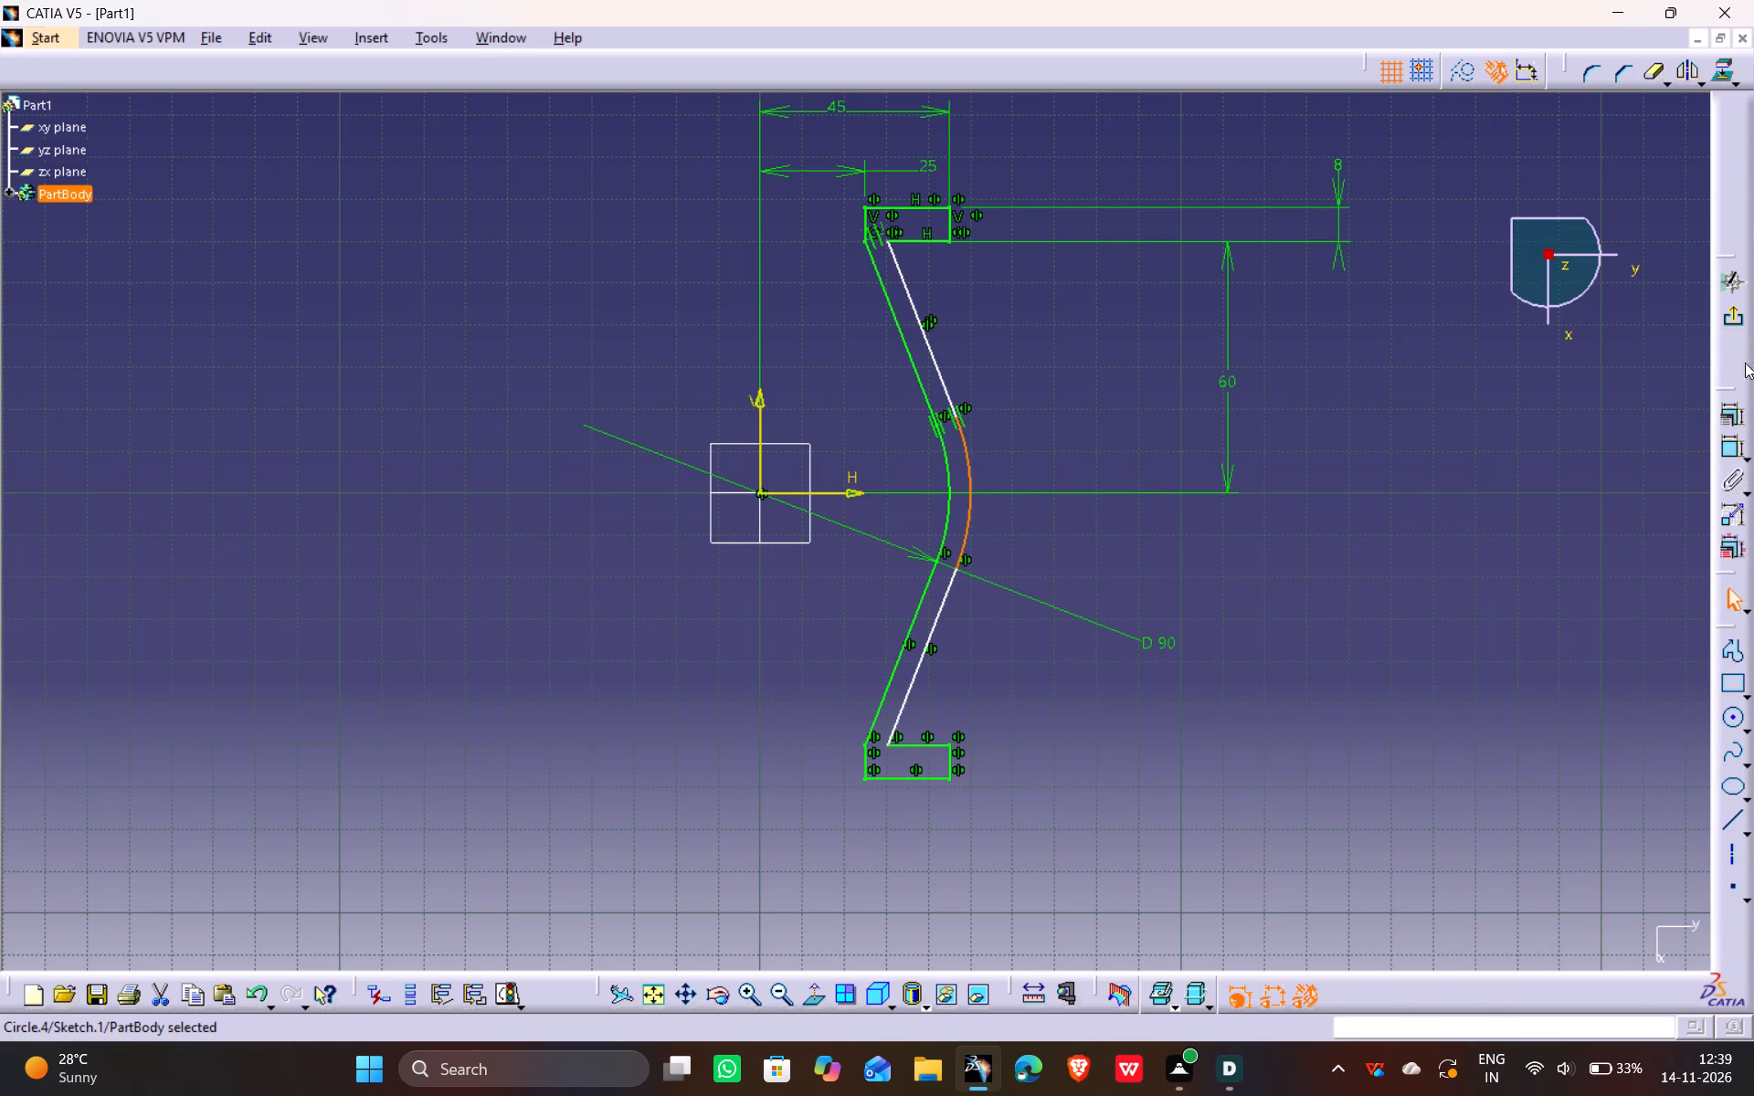
left_click(1730, 451)
left_click(1423, 435)
left_click(1260, 633)
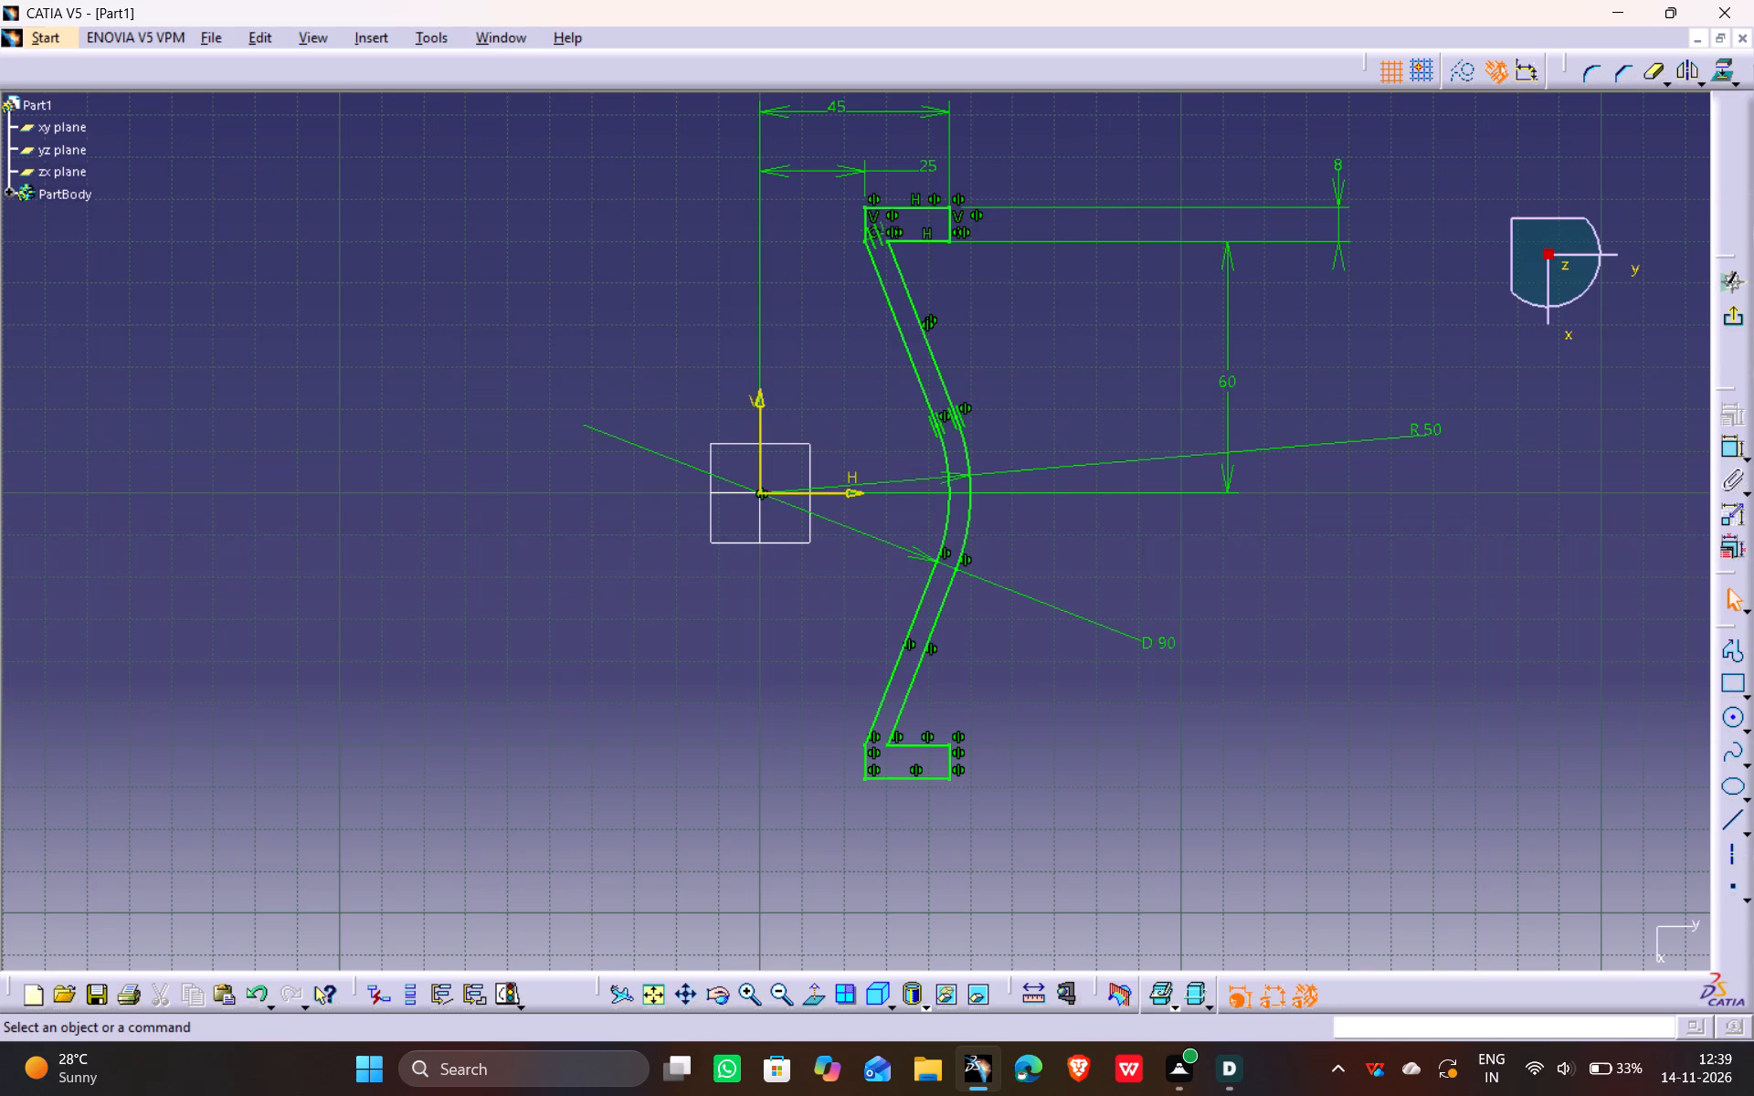
Exit the sketch and revolve the profile 360 degrees about the sketch's vertical axis with the Shaft command.
left_click(1727, 315)
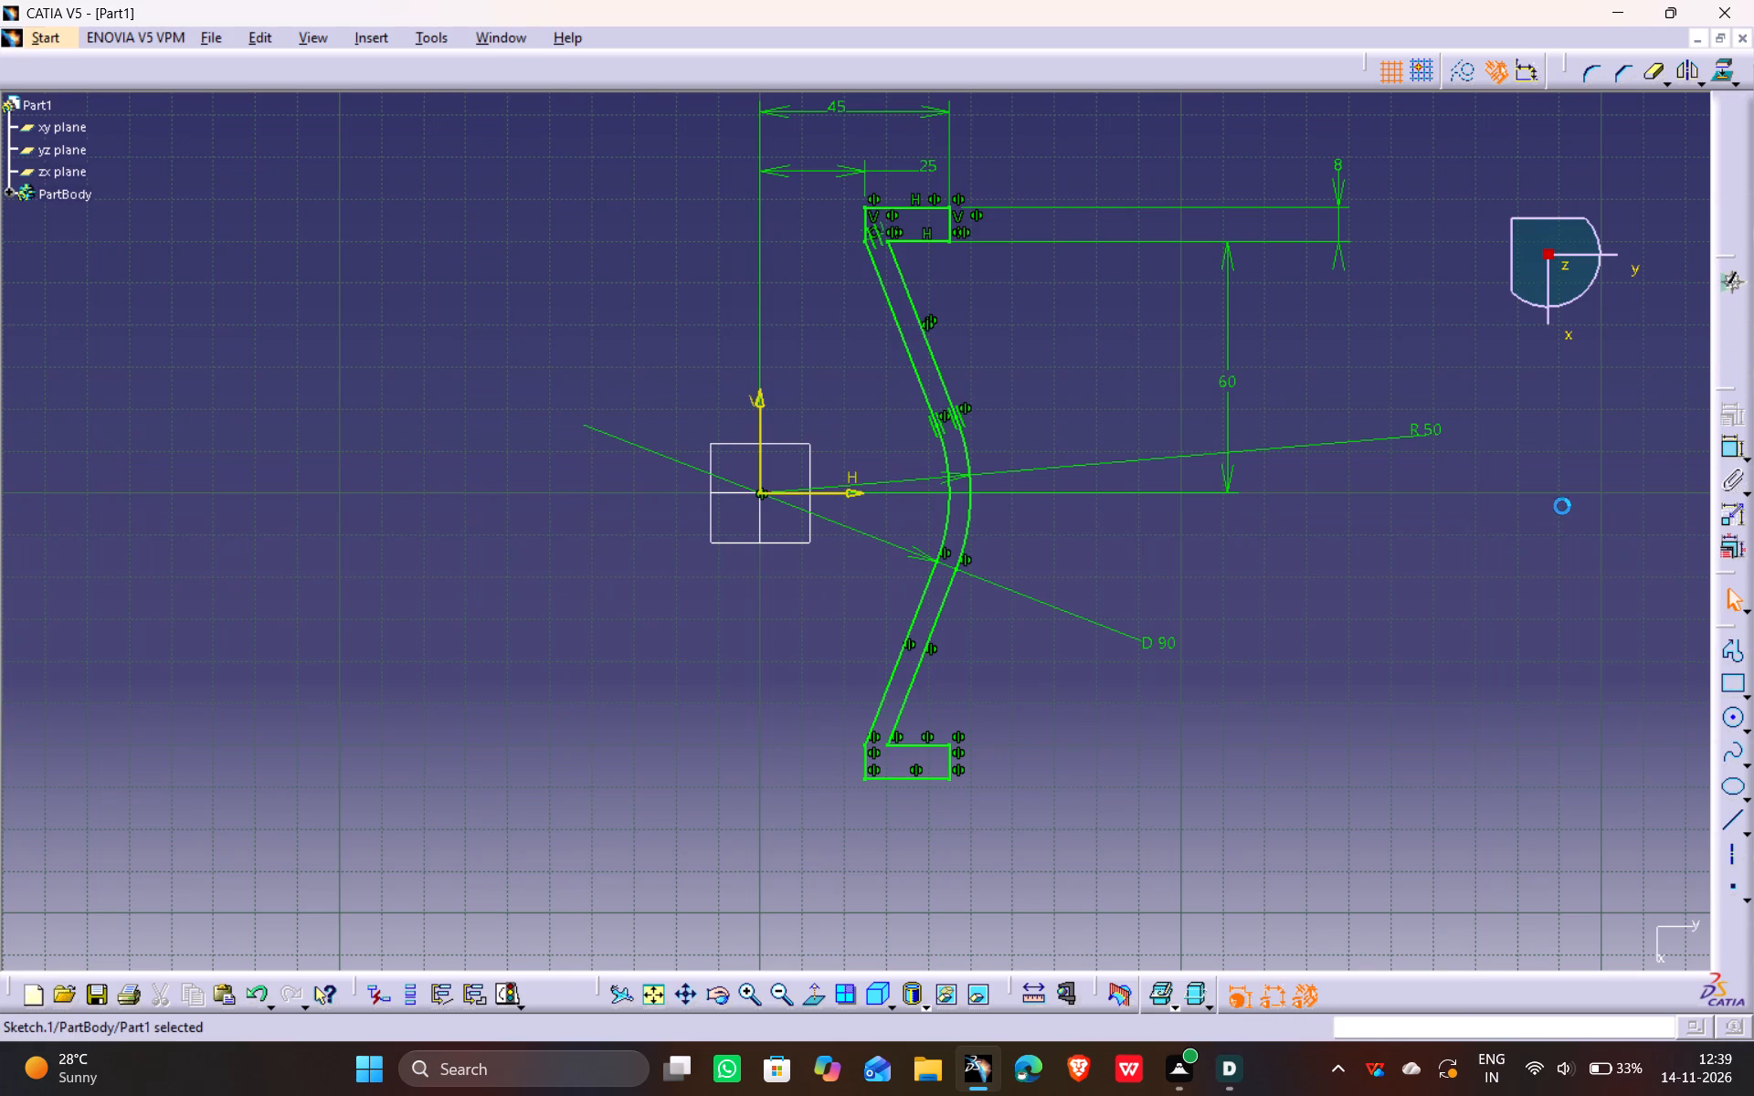
middle_click_drag(1126, 483, 1127, 496, "ctrl")
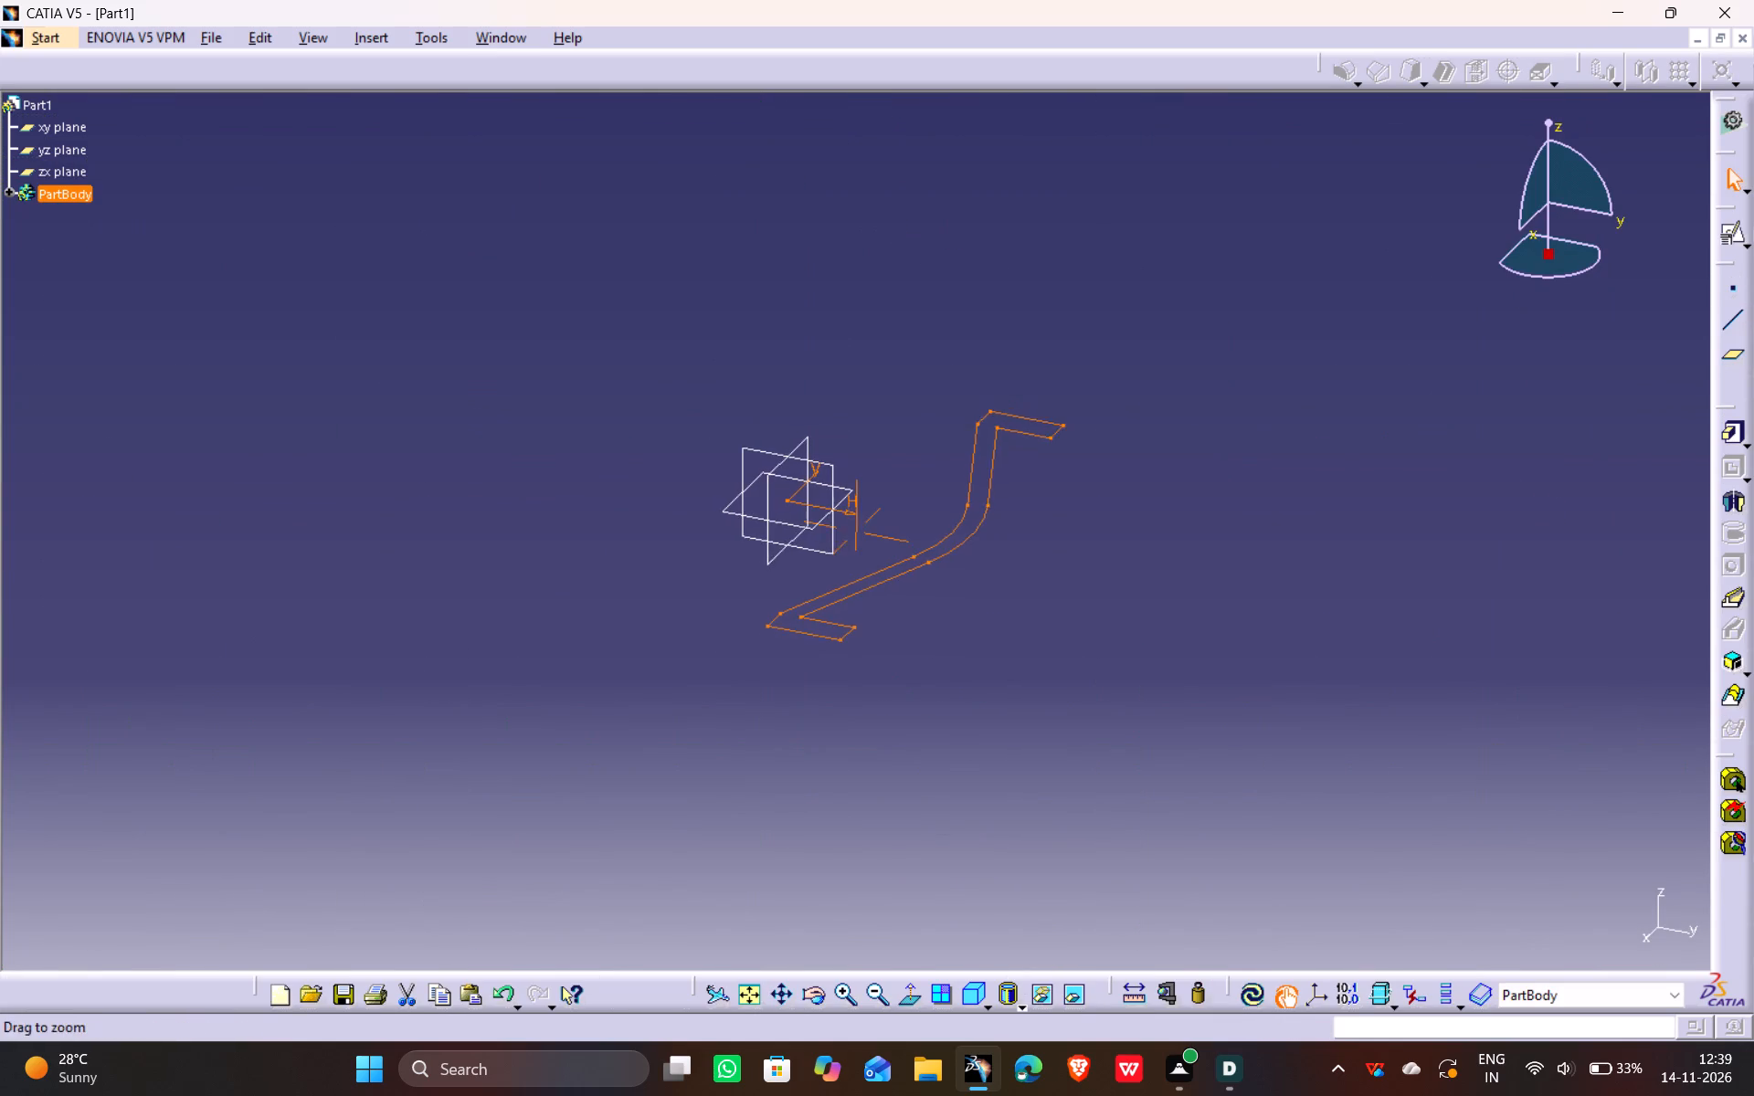
middle_click_drag(1127, 496, 1126, 524, "ctrl")
left_click(1735, 513)
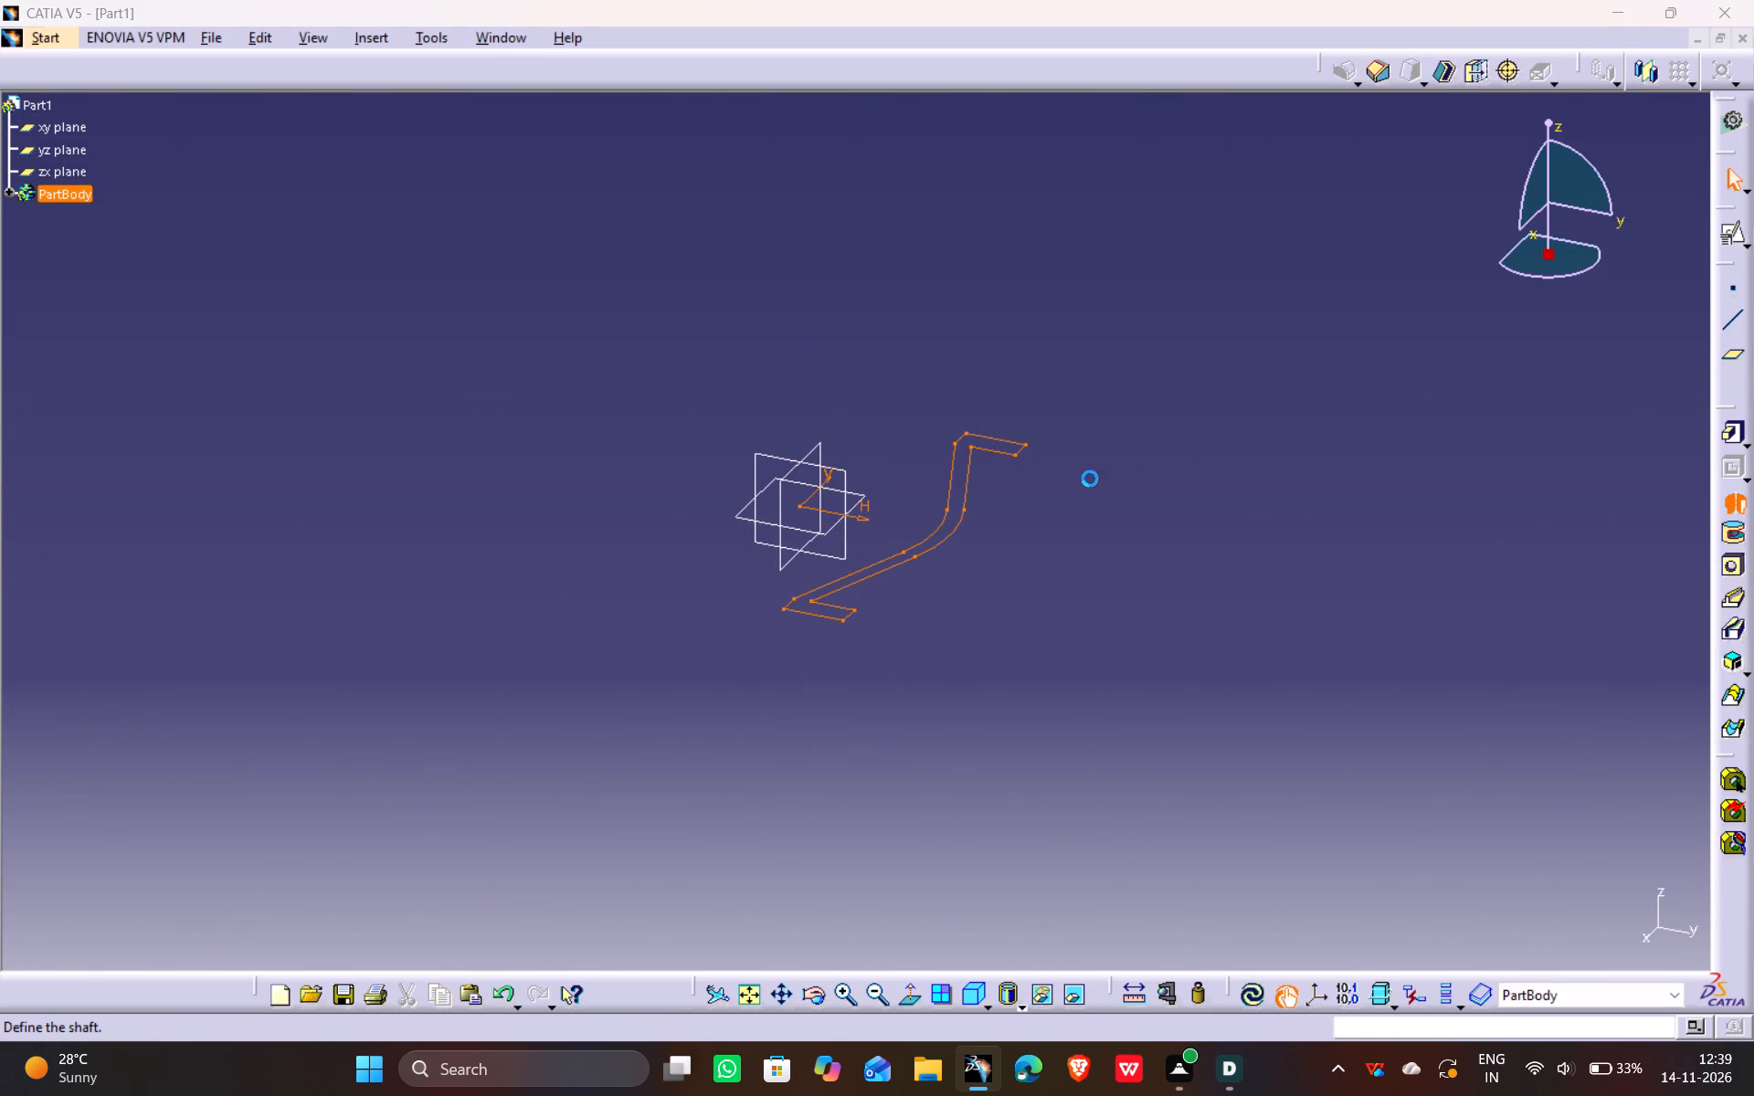
left_click(828, 475)
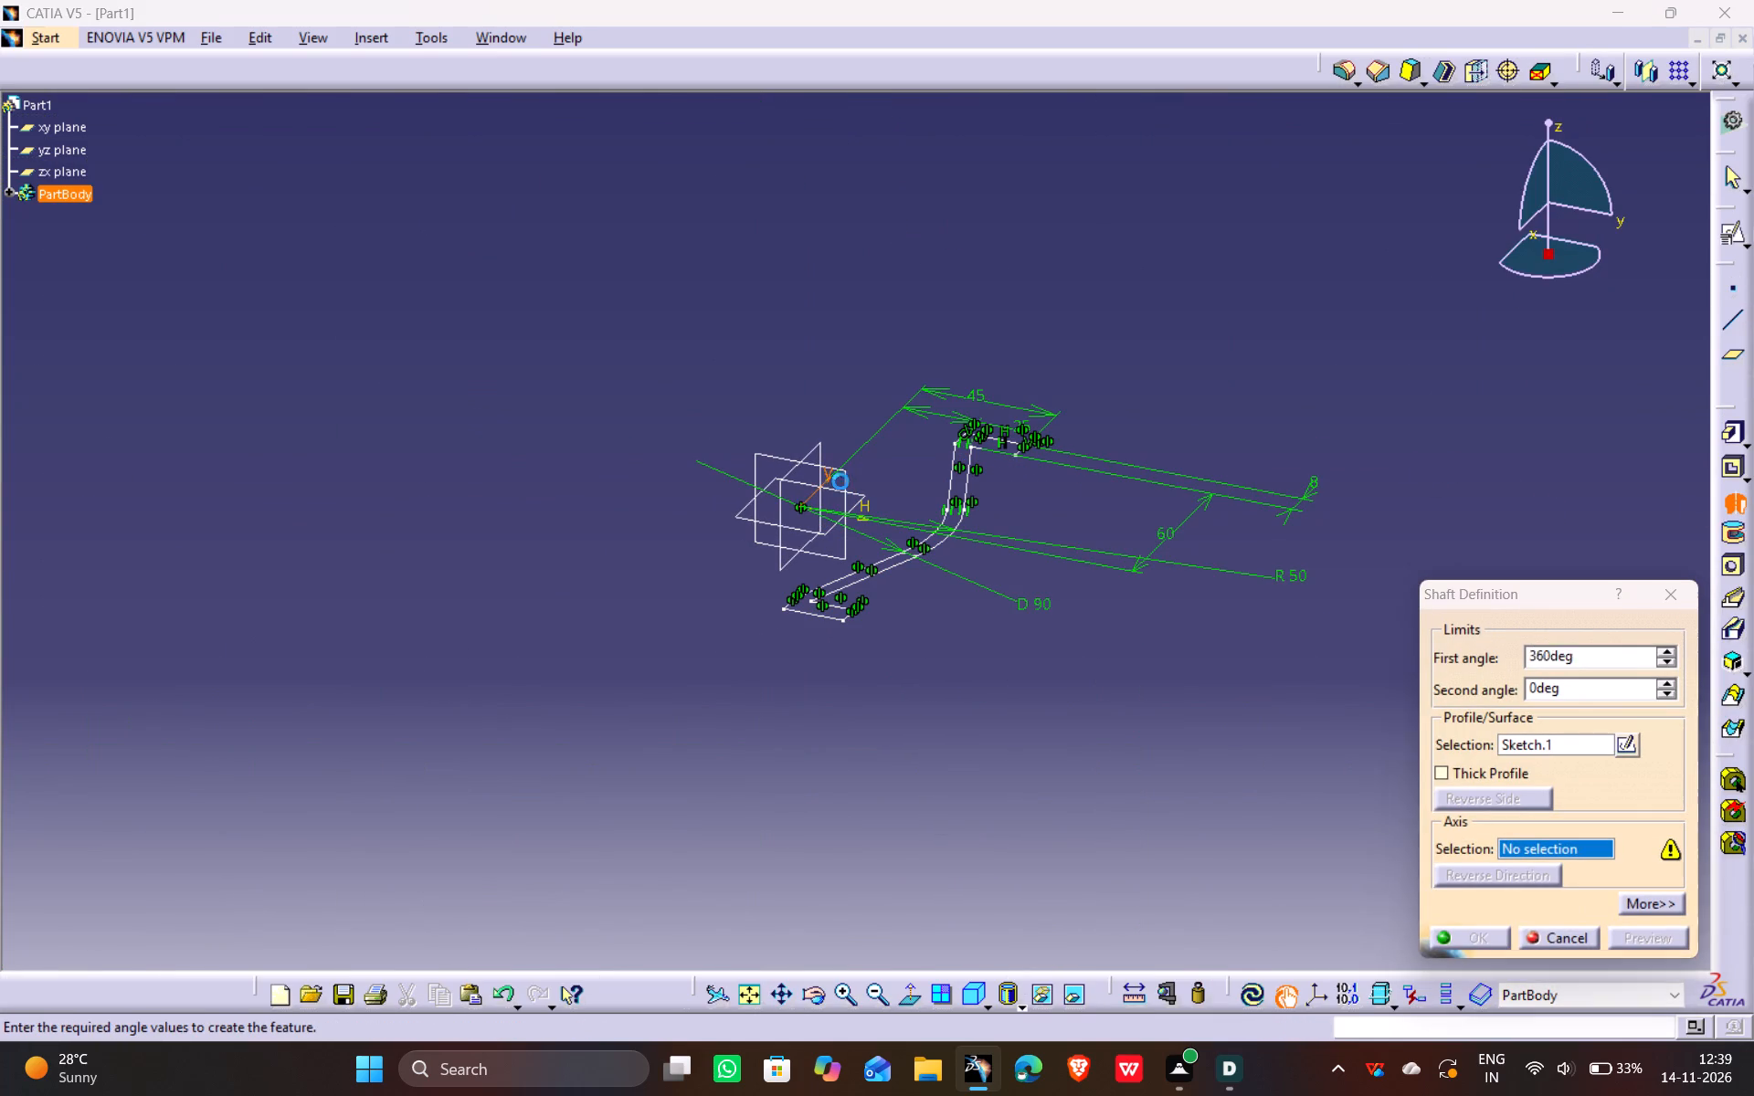
left_click(1666, 937)
left_click(1476, 931)
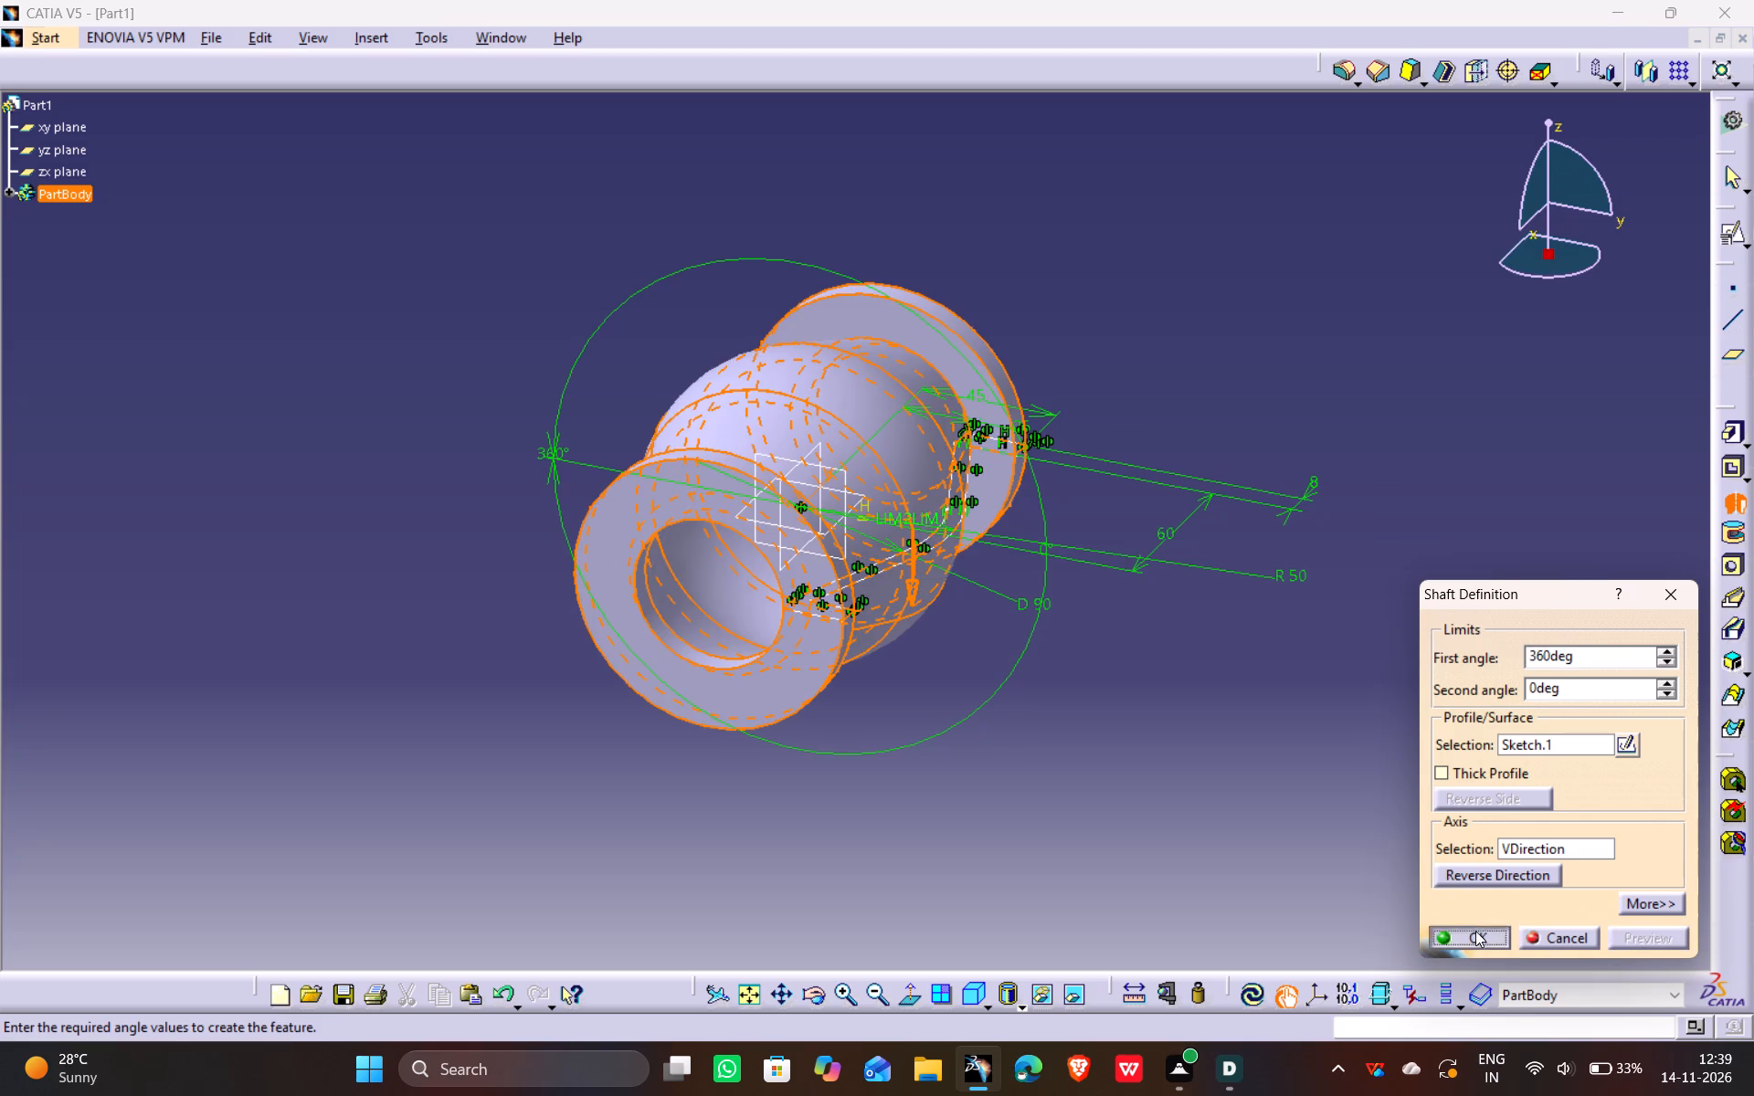
left_click(1116, 698)
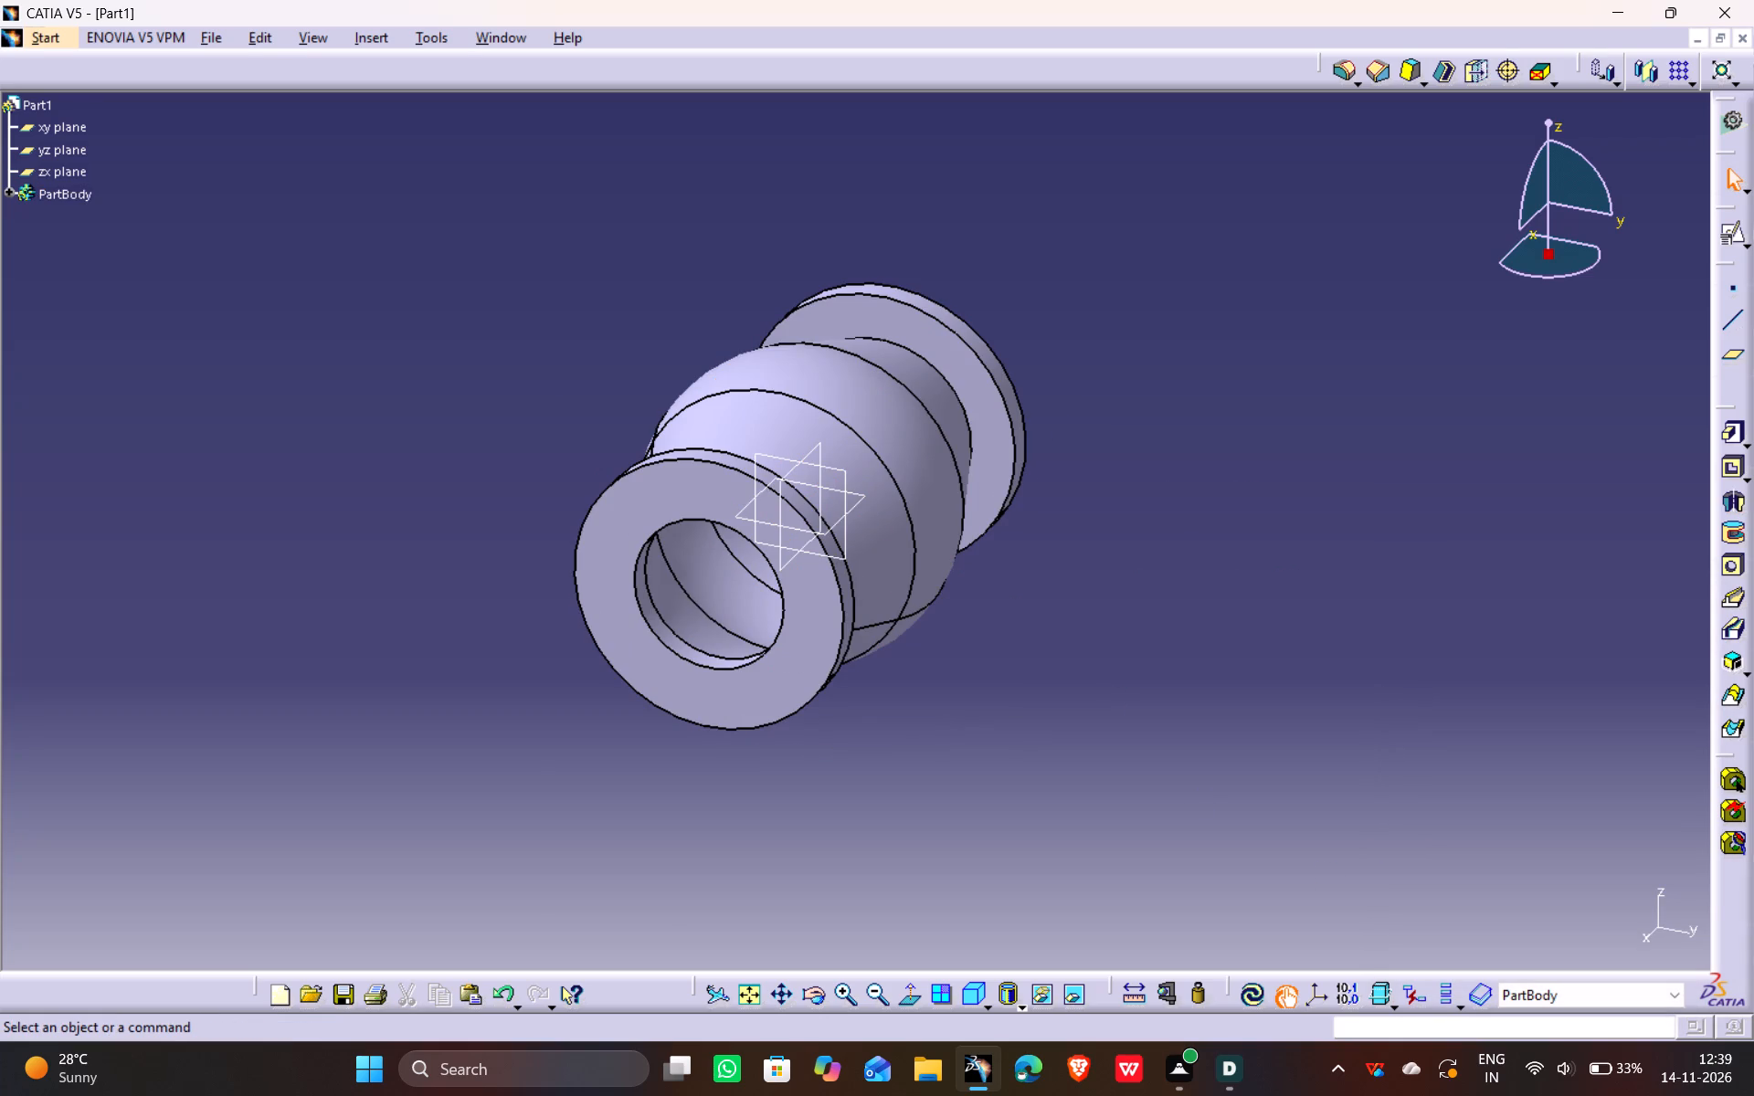
Create a reference plane offset 69 mm from the xy plane.
scroll(1044, 689, "down", 1)
left_click(1041, 688)
middle_click_drag(1050, 640, 744, 638)
scroll(1049, 640, "down", 1)
left_click_drag(1046, 638, 743, 636)
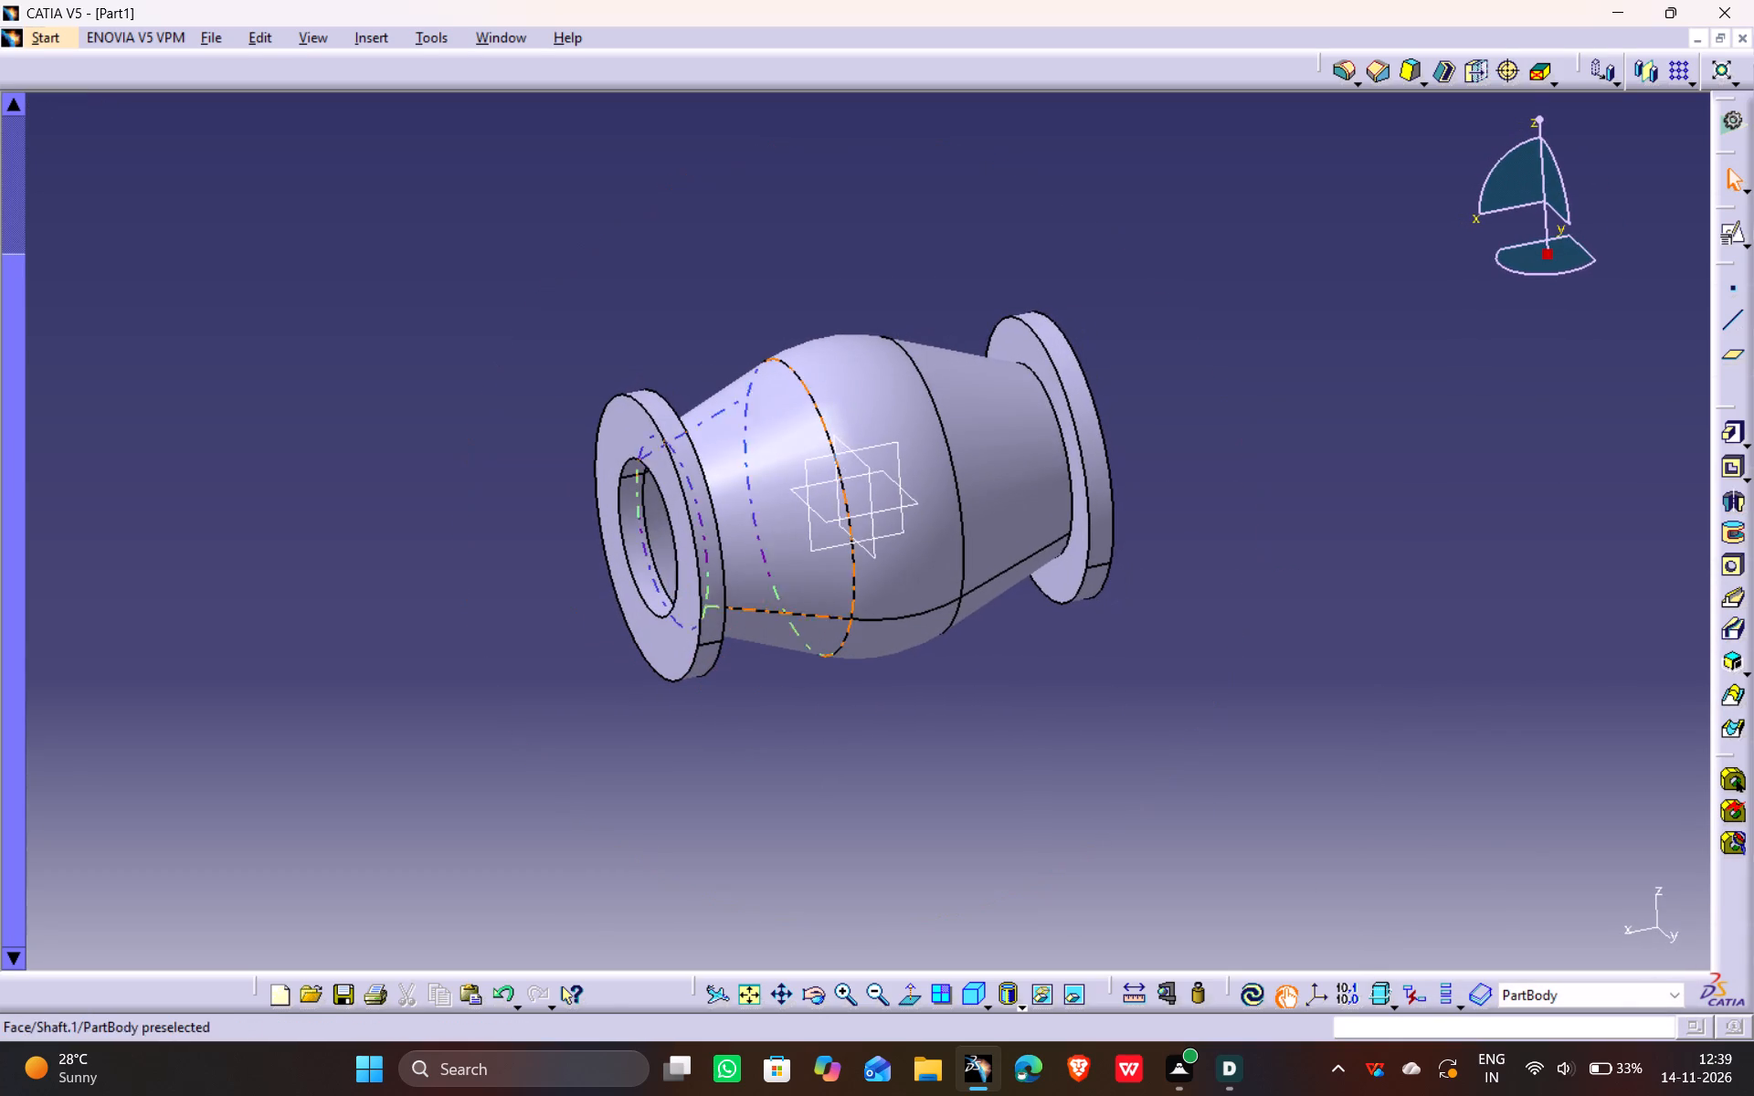
left_click(883, 512)
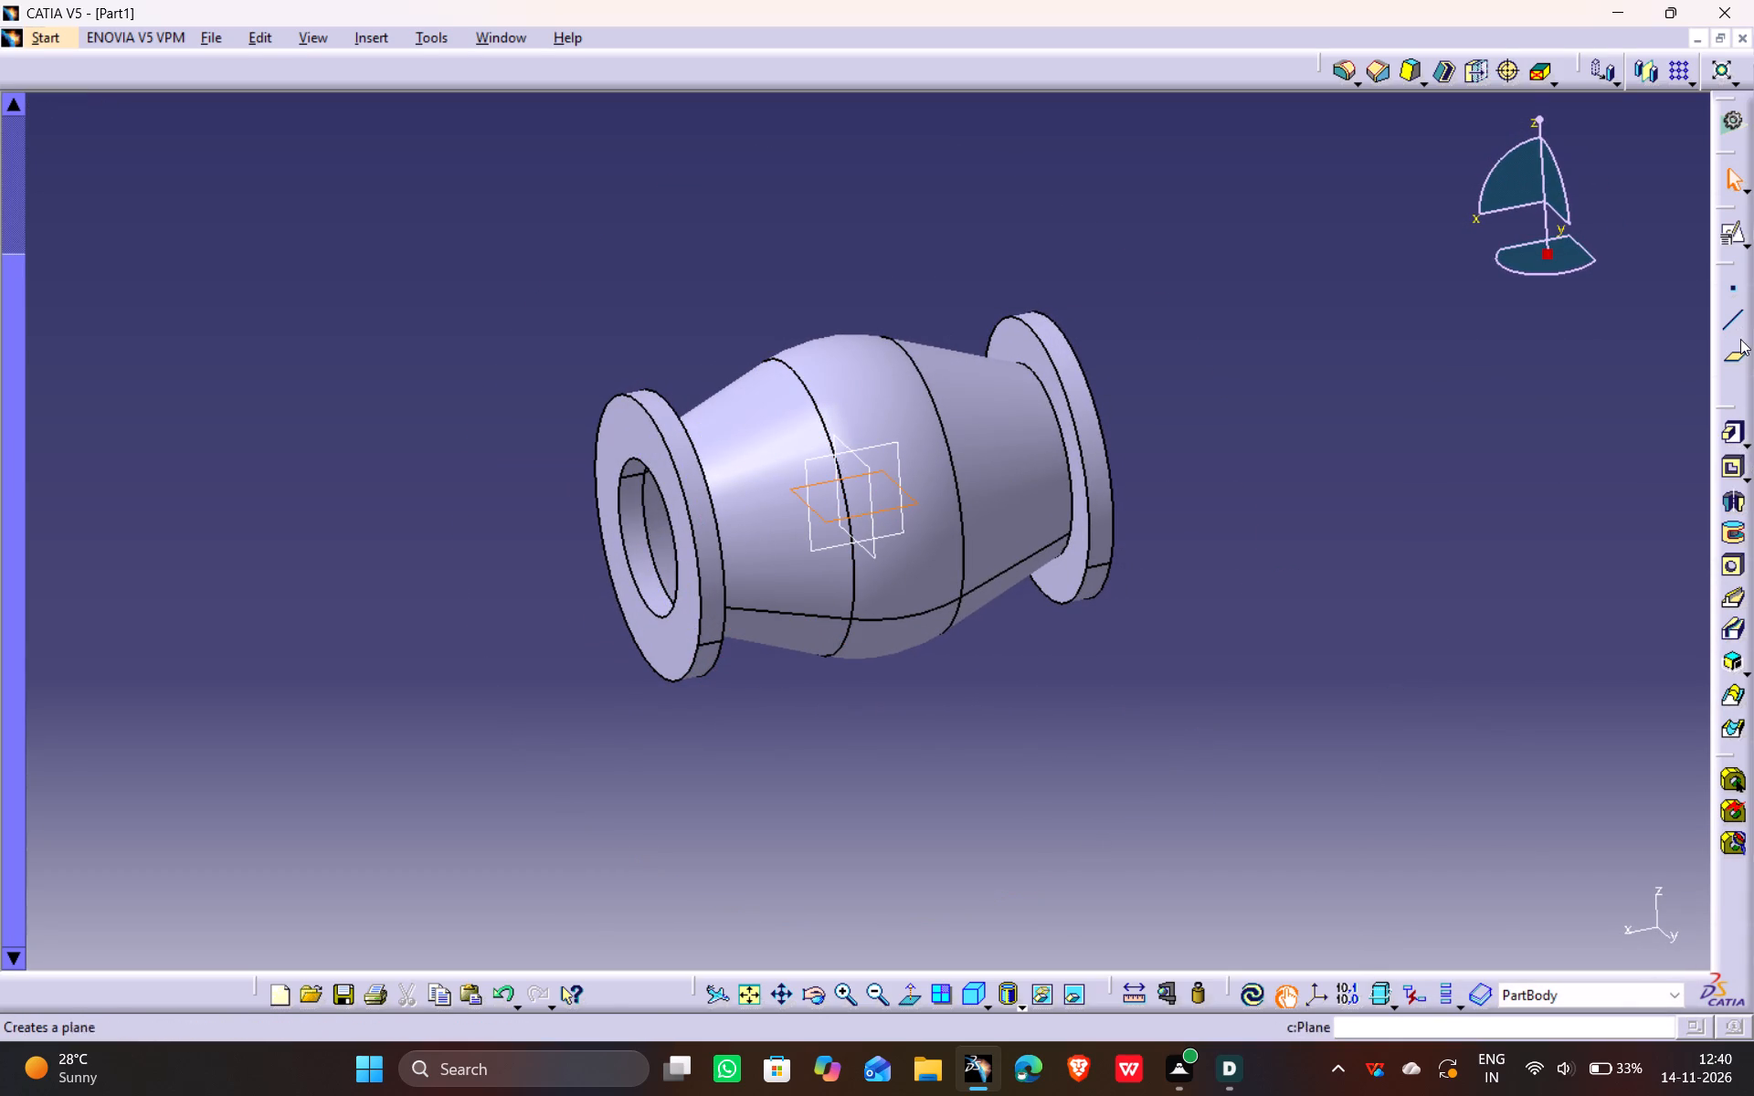
left_click(1730, 239)
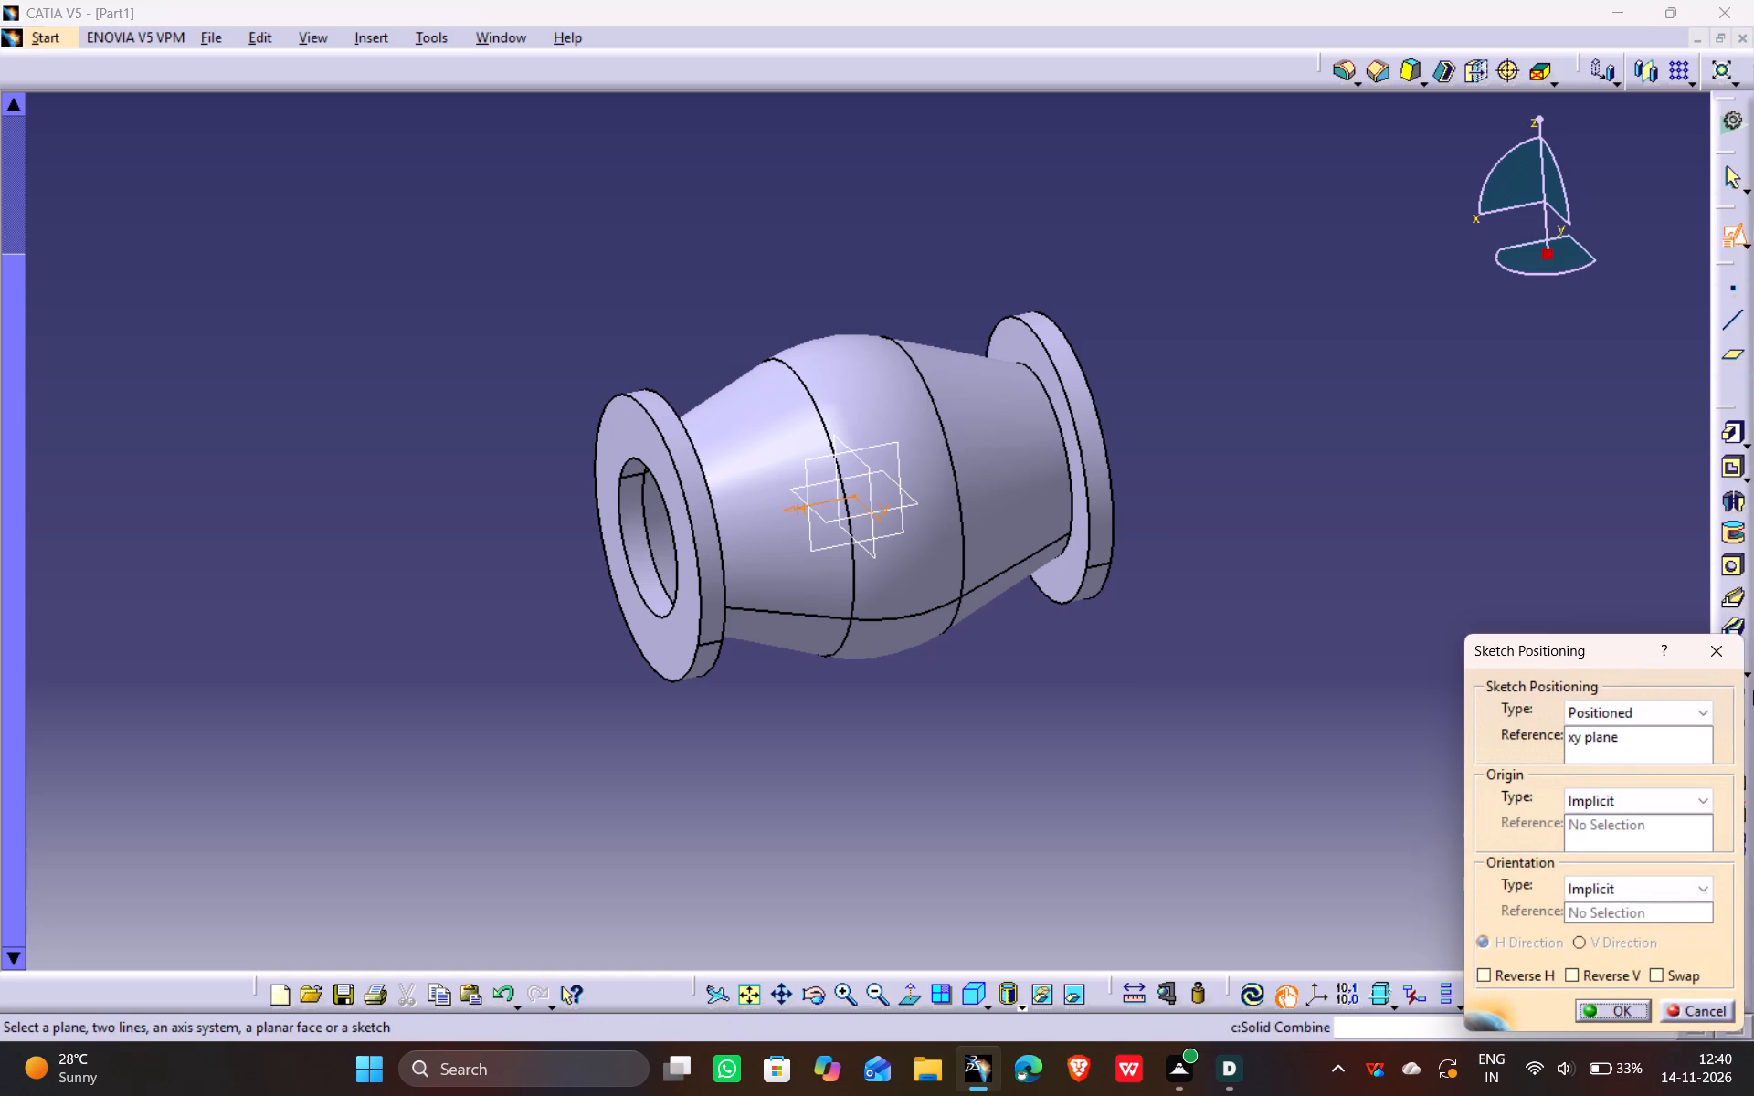
left_click(1728, 667)
left_click(967, 1003)
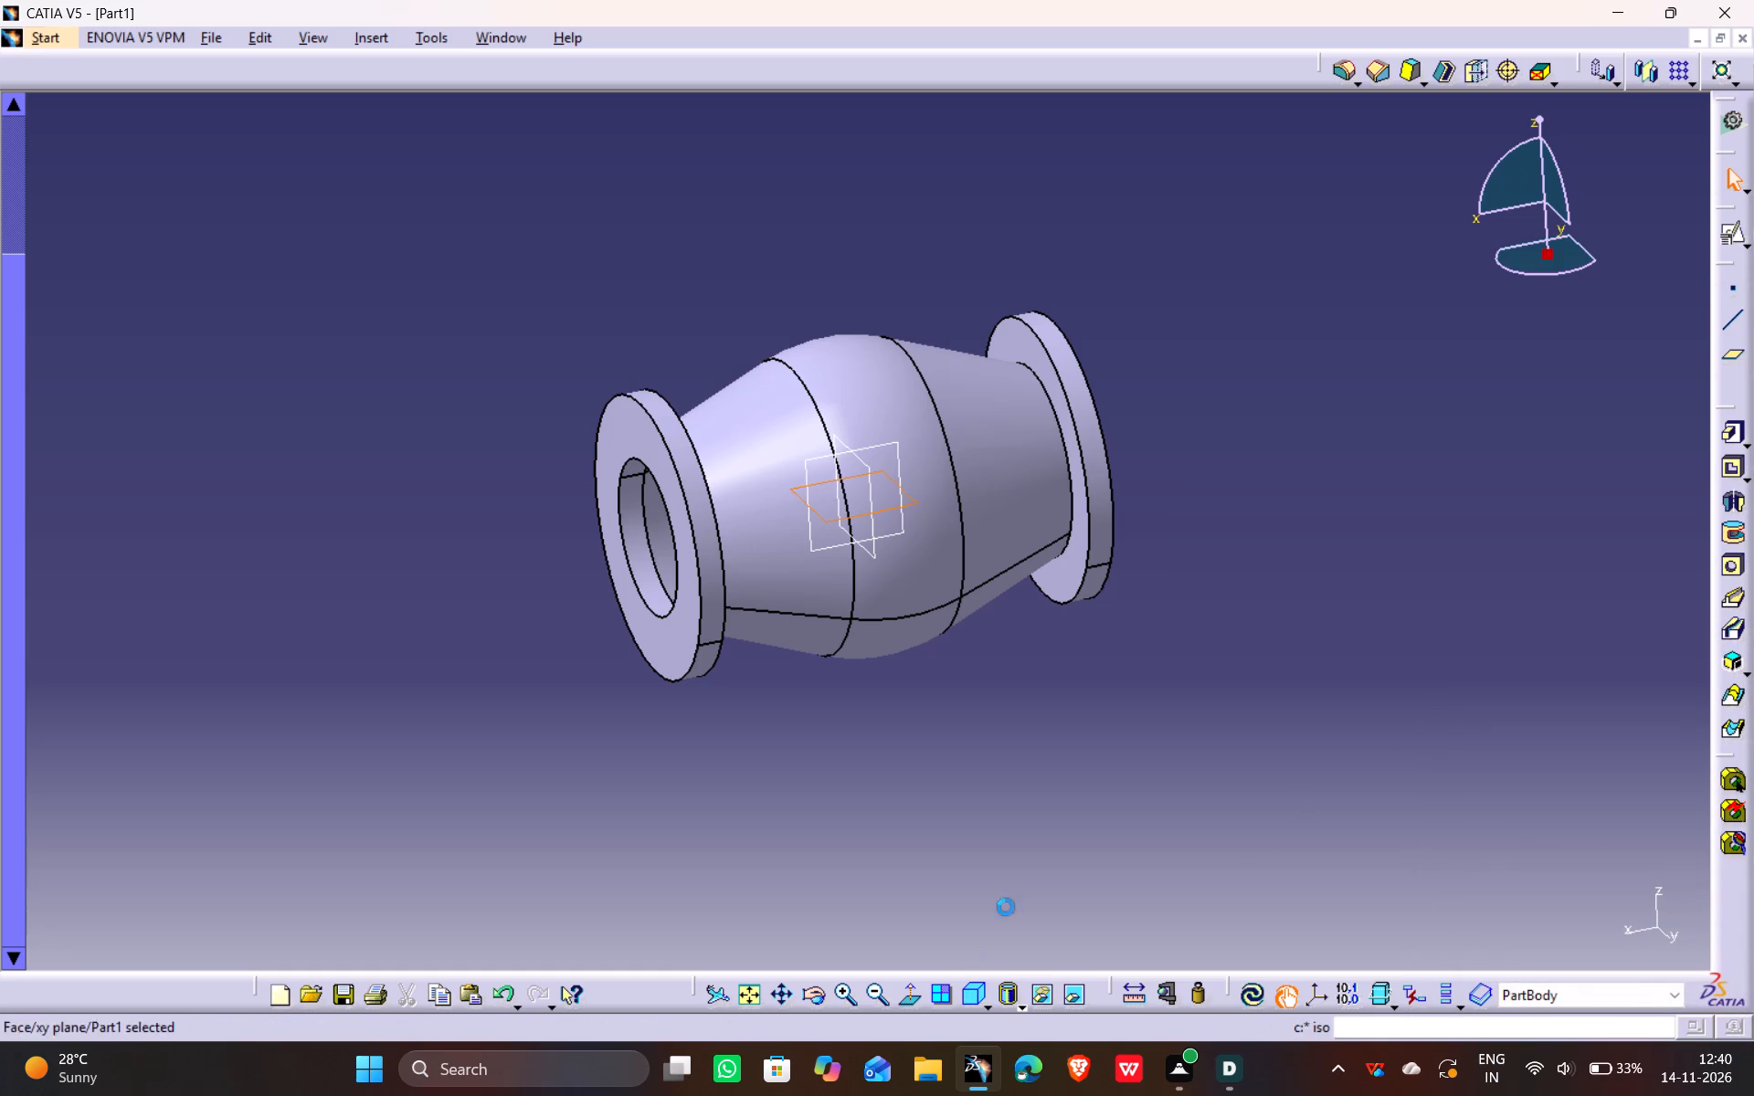
left_click(1738, 362)
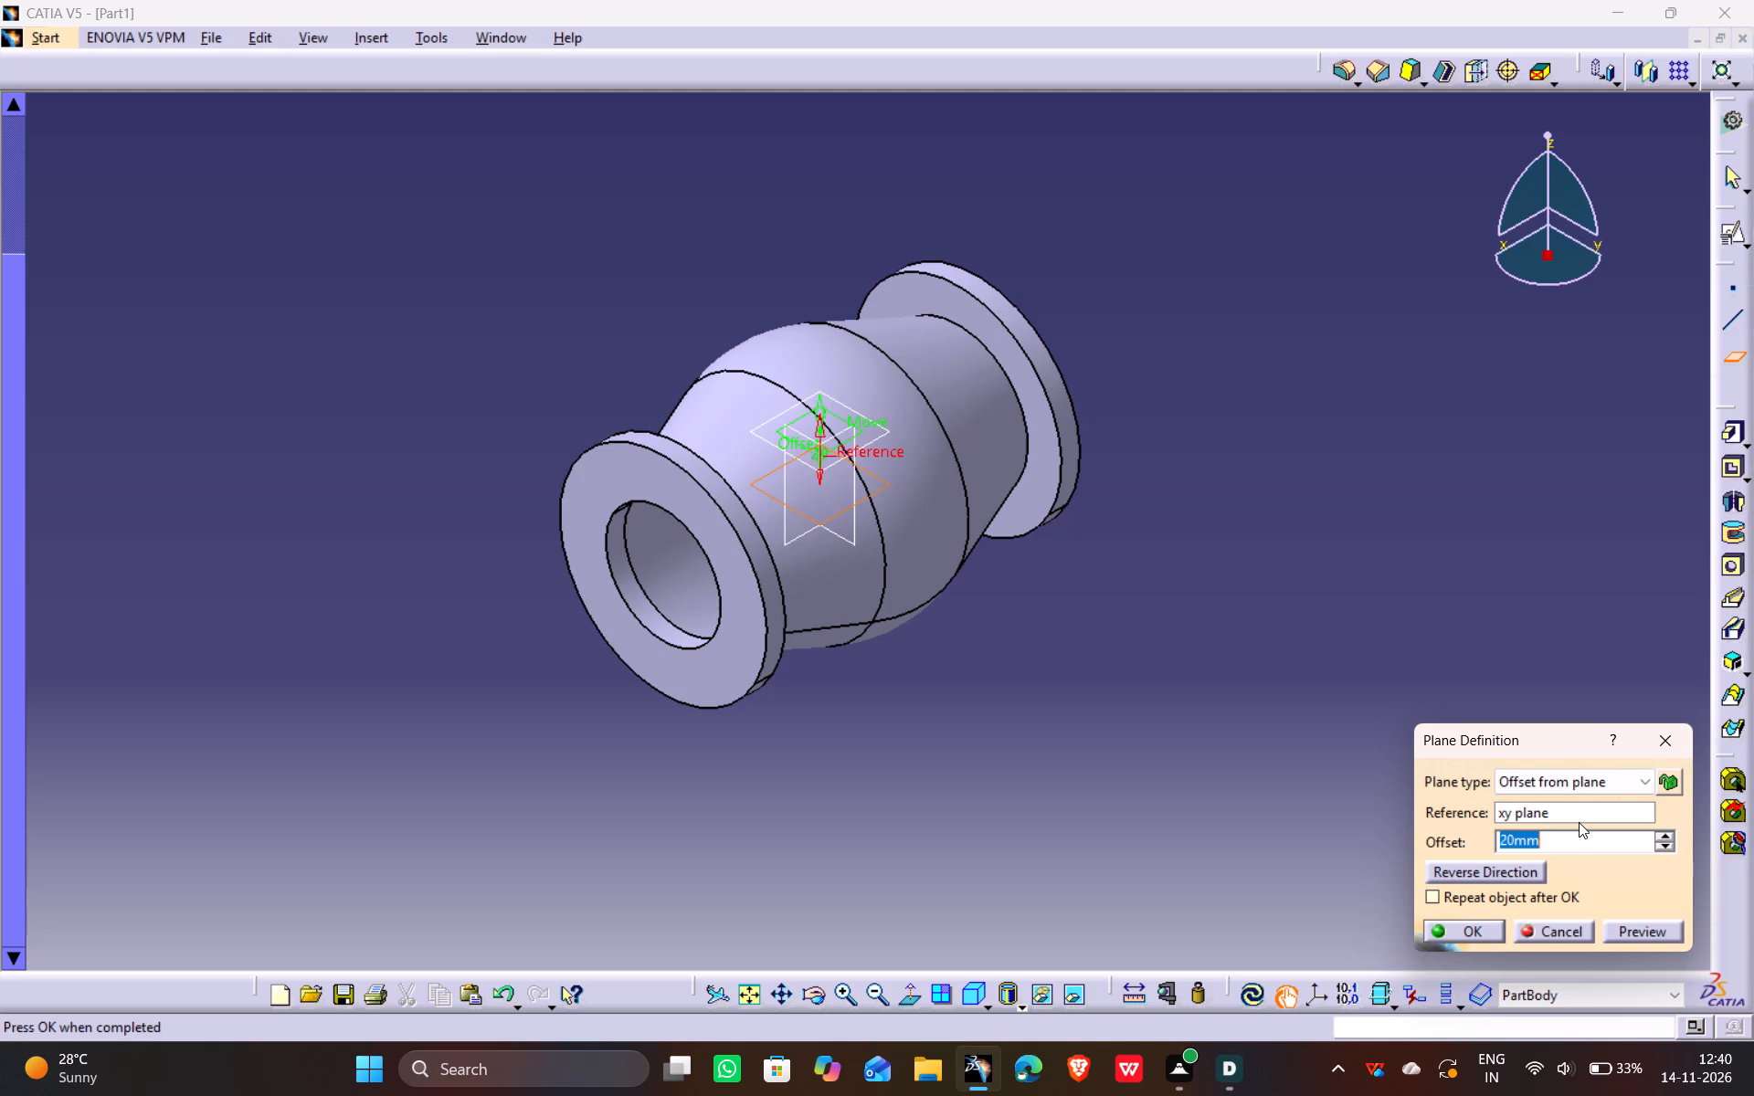
type("69")
key("Return")
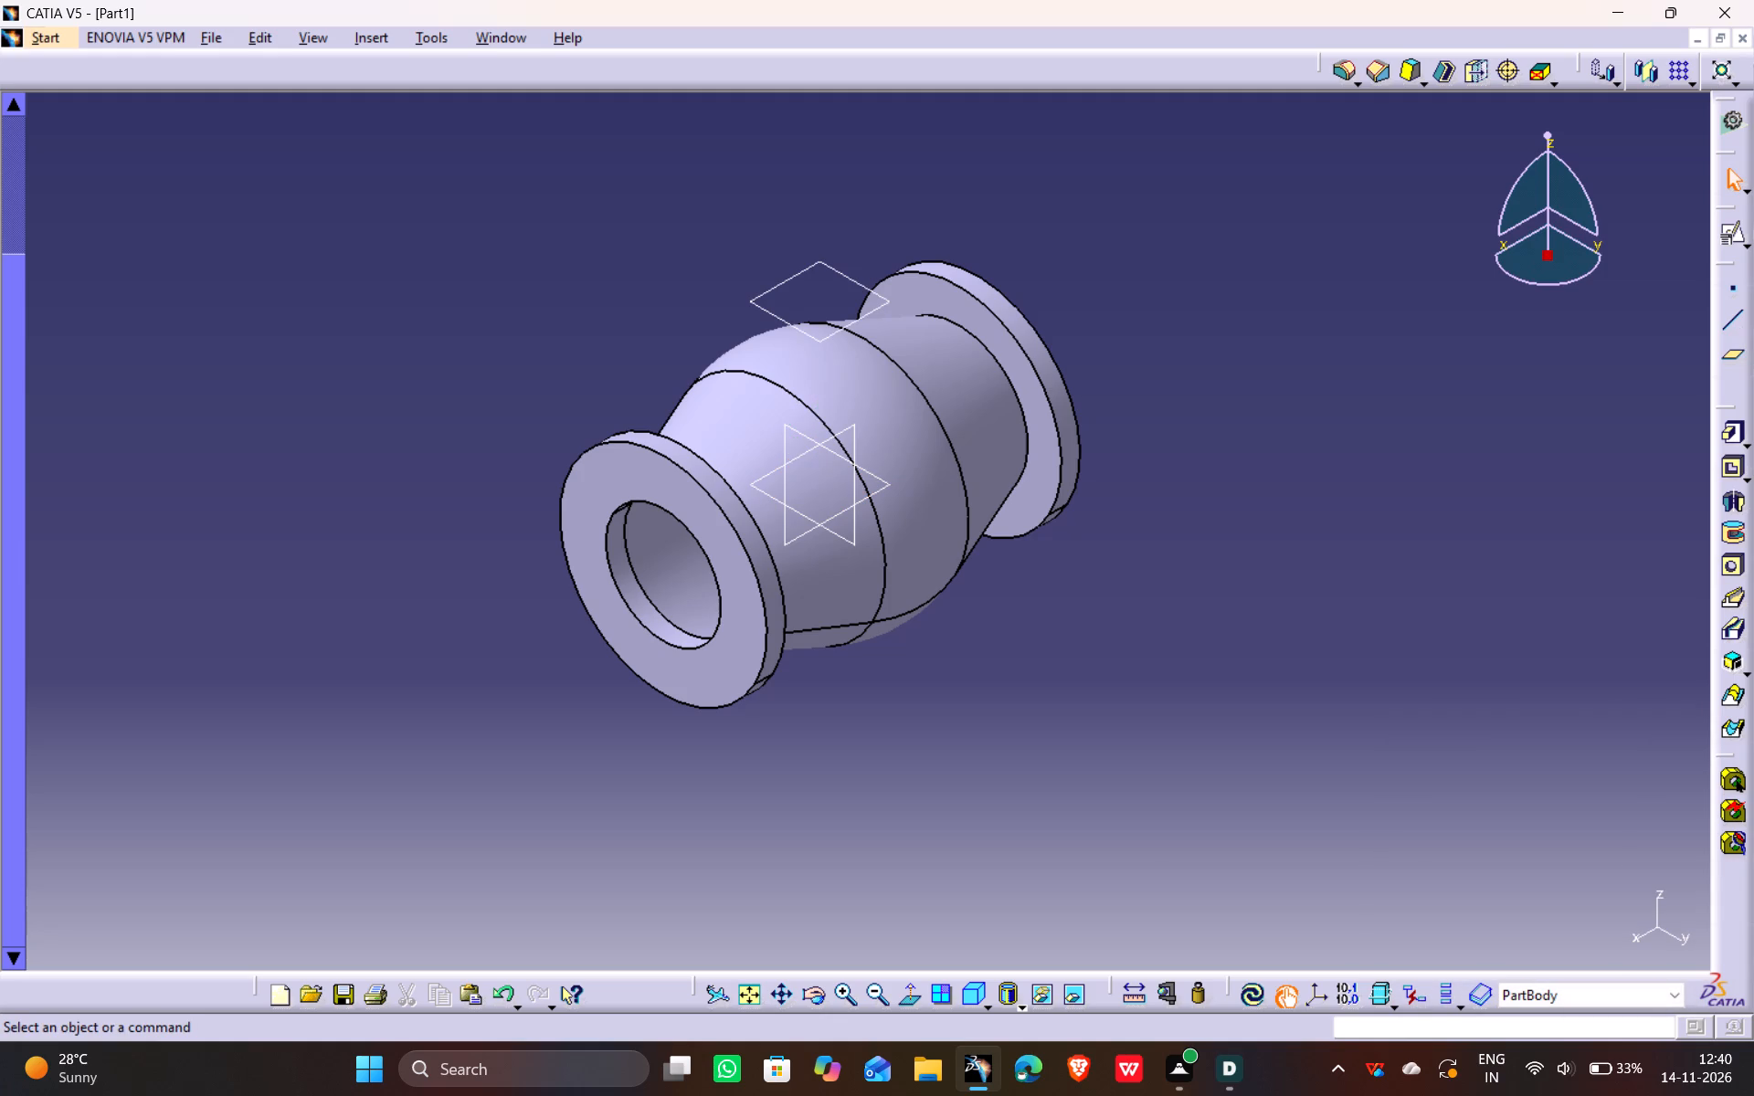
left_click(1162, 310)
Start a positioned sketch on the new offset plane with both the H and V directions reversed.
left_click(861, 290)
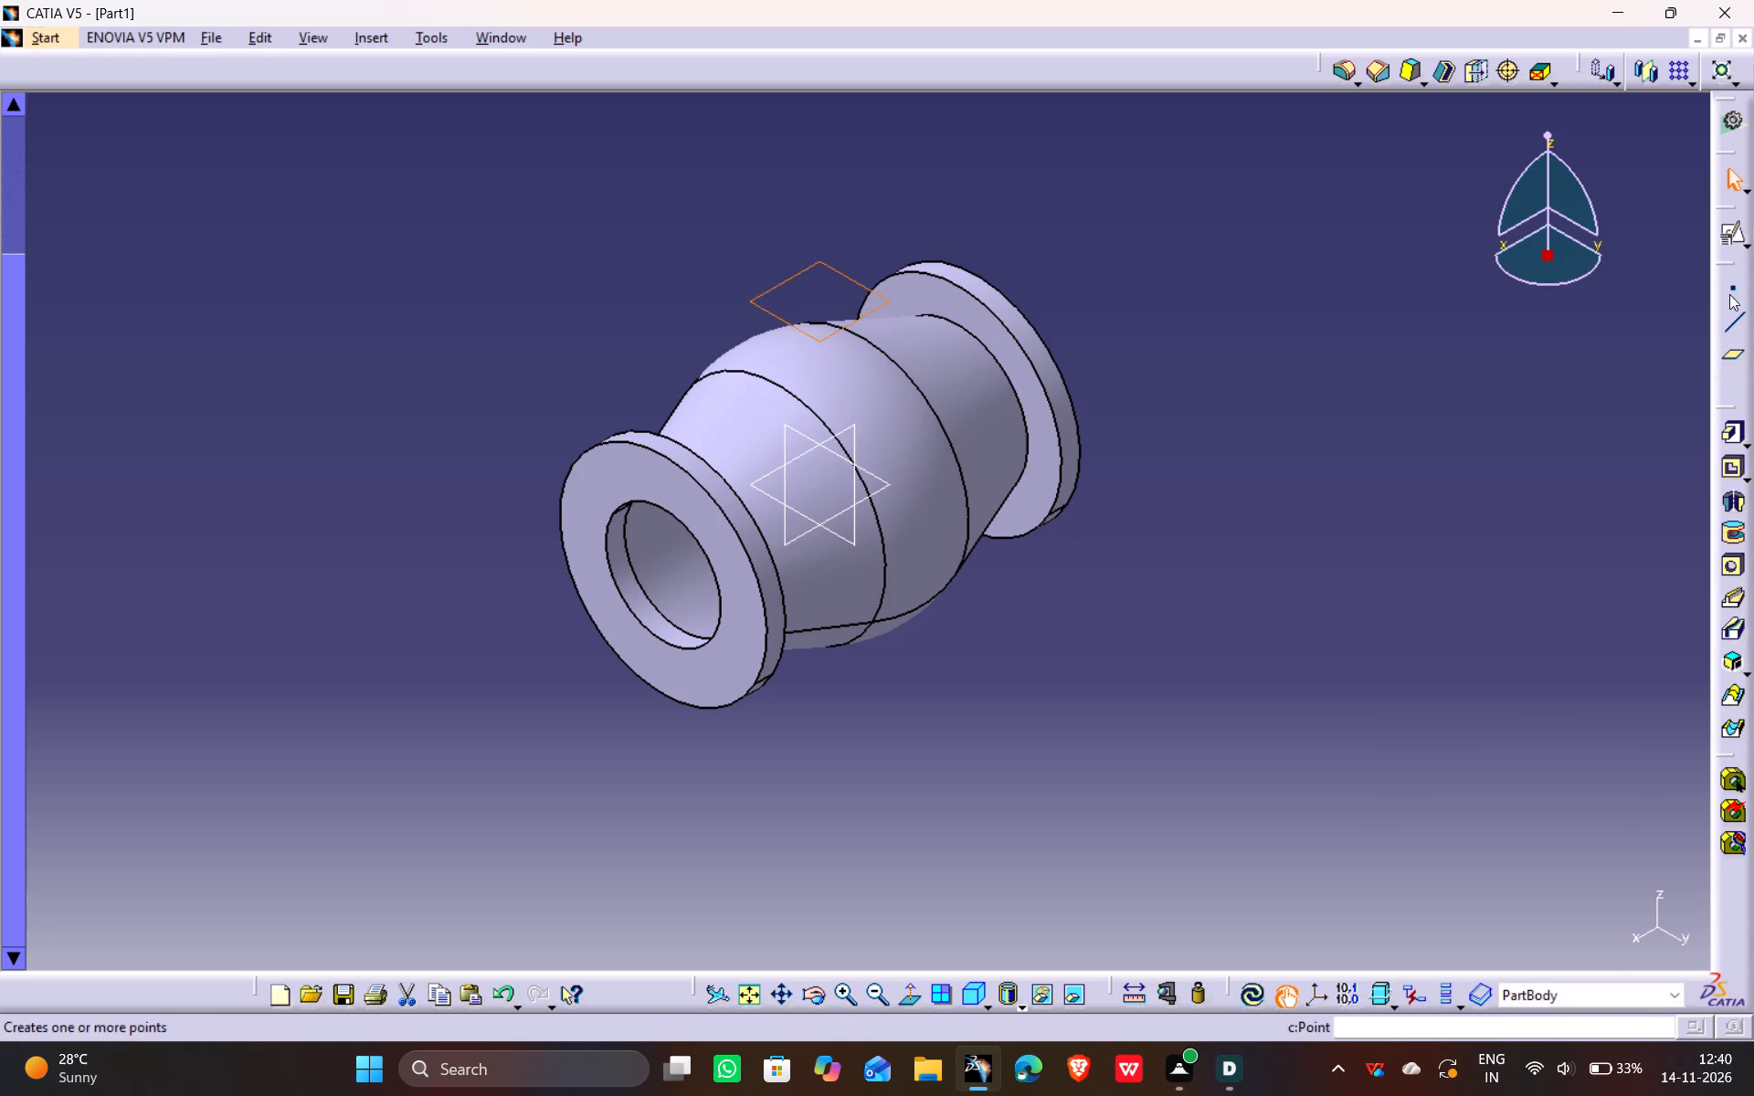
left_click(1732, 237)
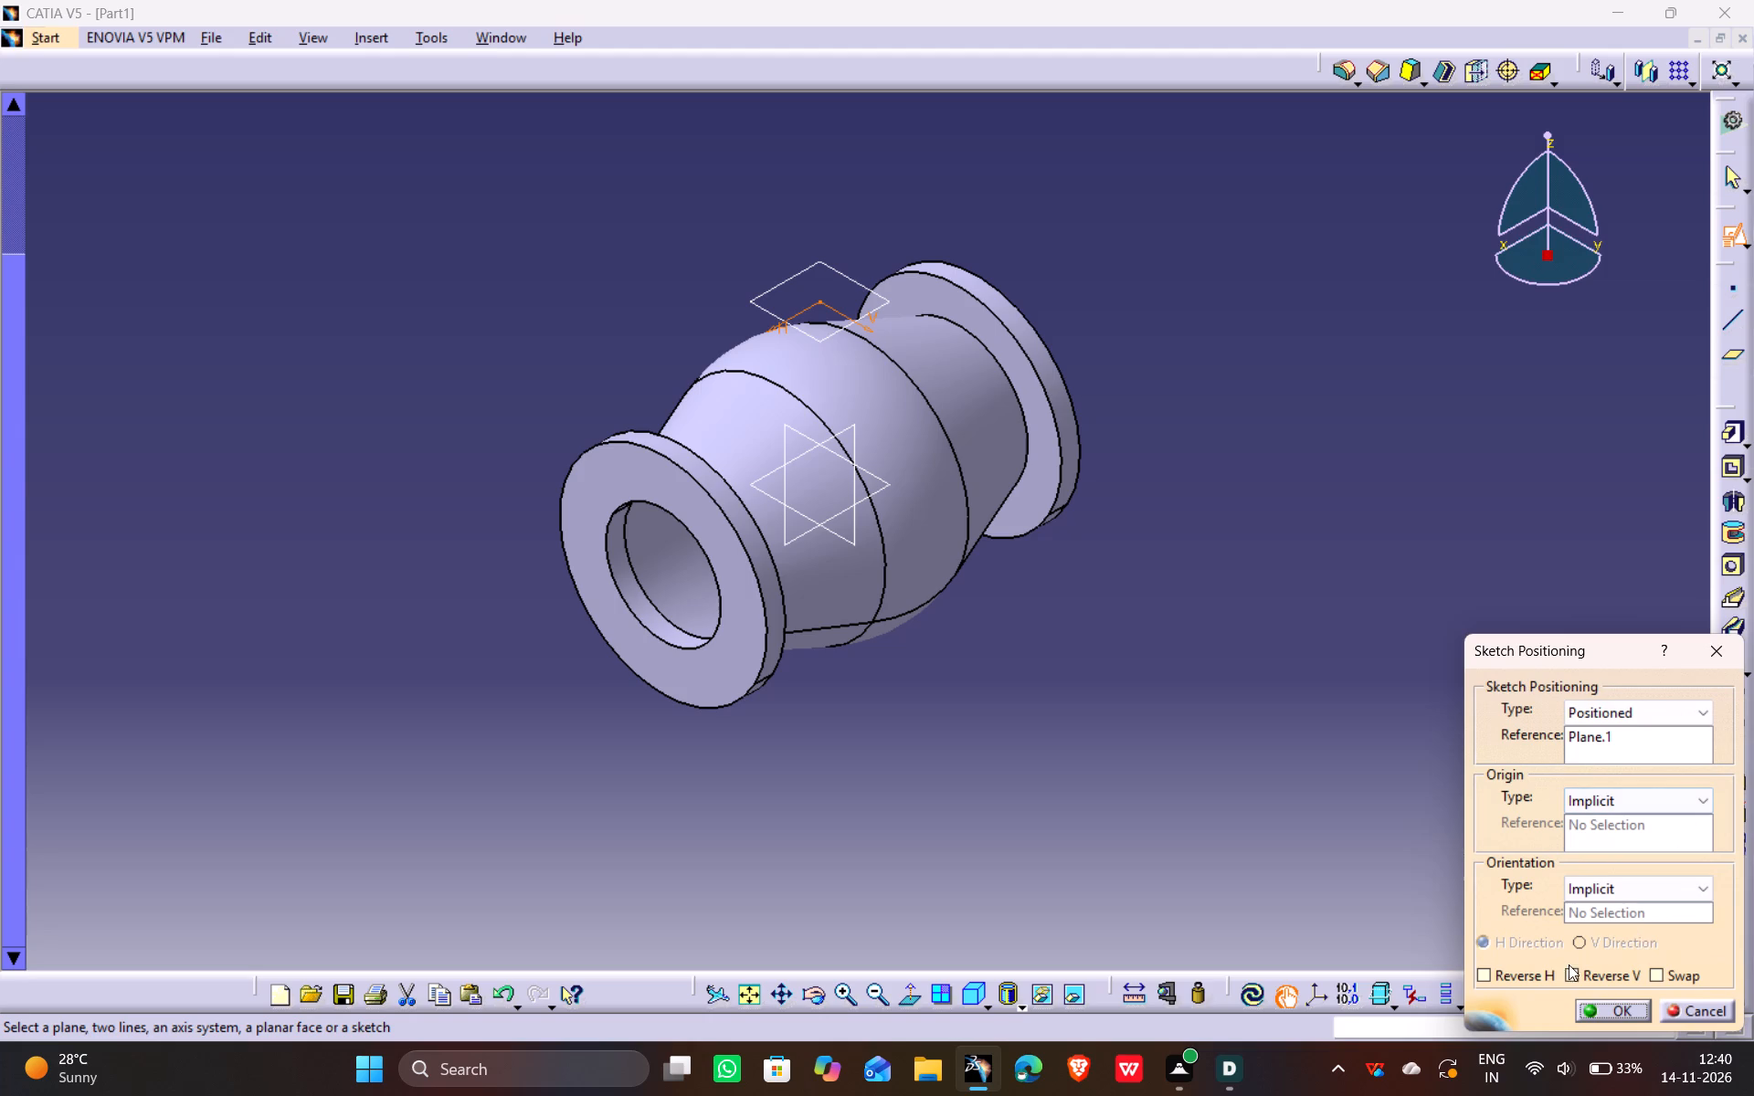
left_click(1527, 979)
left_click(1604, 973)
left_click(1611, 1012)
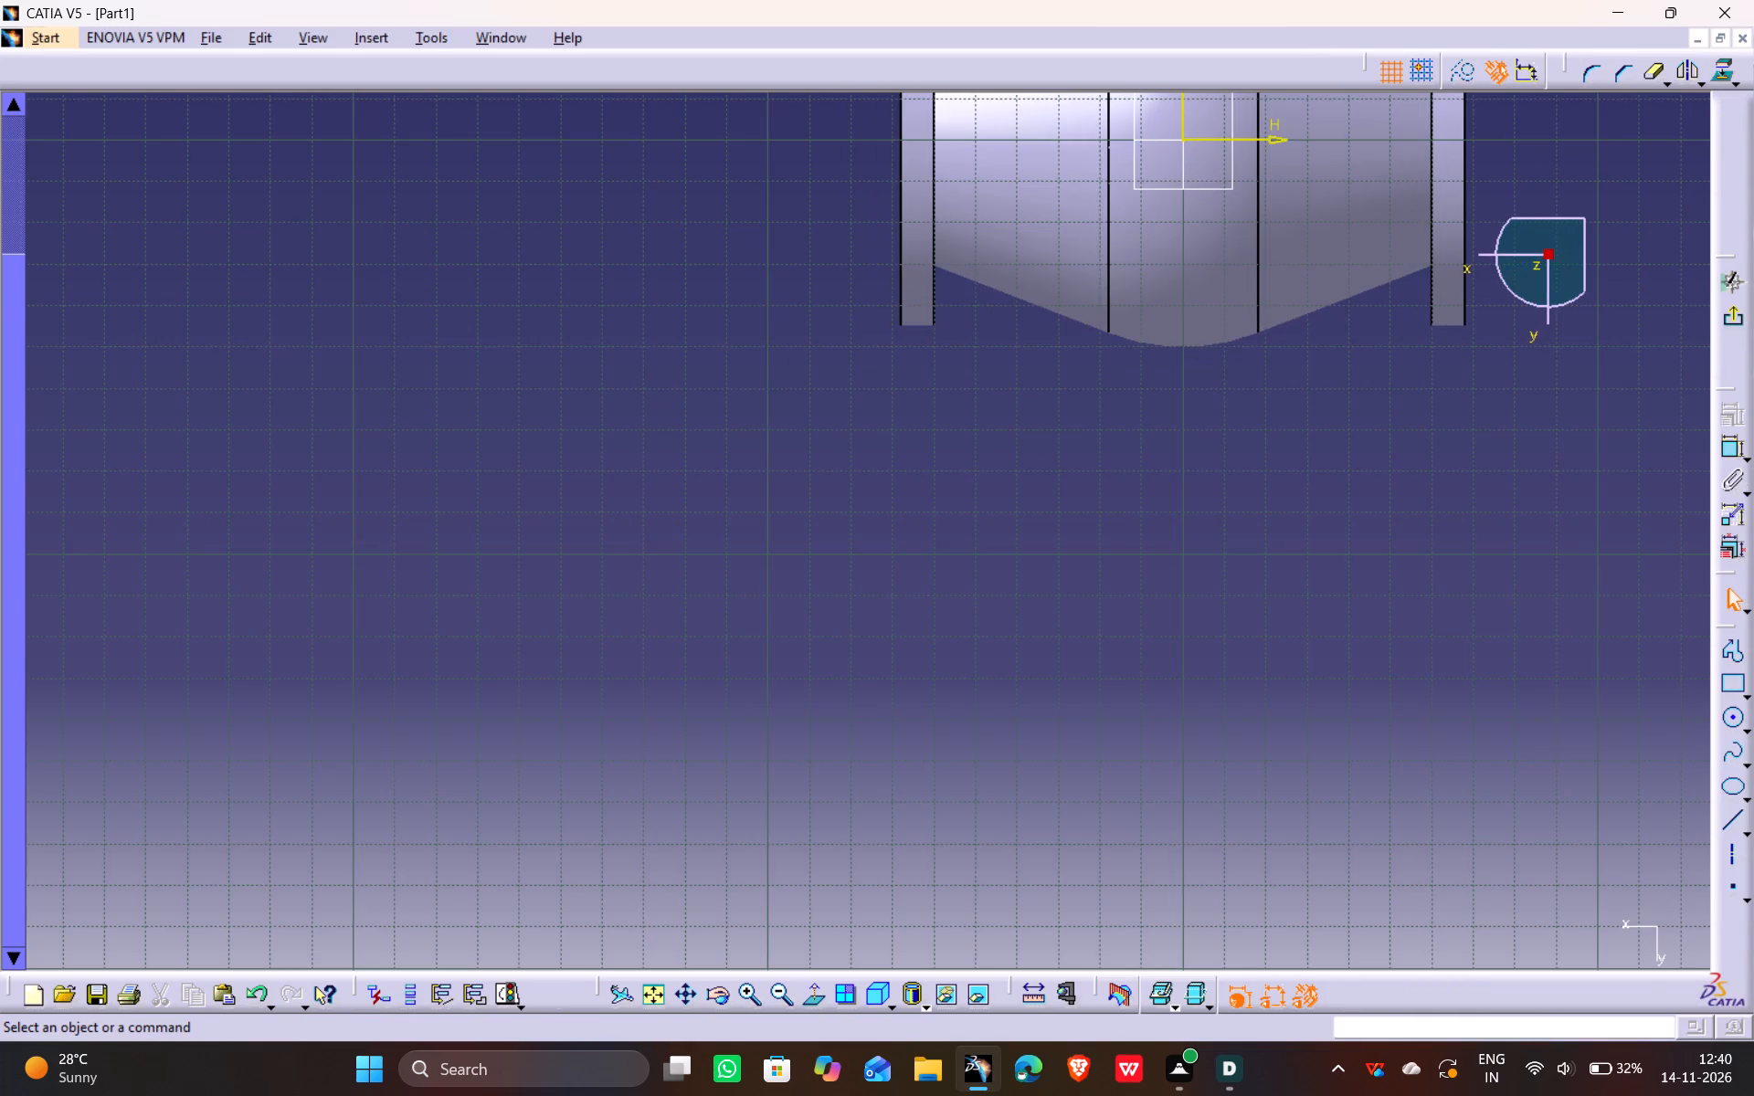
Sketch a circle centred on the sketch origin and constrain its diameter to 60 mm.
scroll(1089, 427, "down", 1)
middle_click_drag(1090, 426, 781, 752)
left_click(1735, 718)
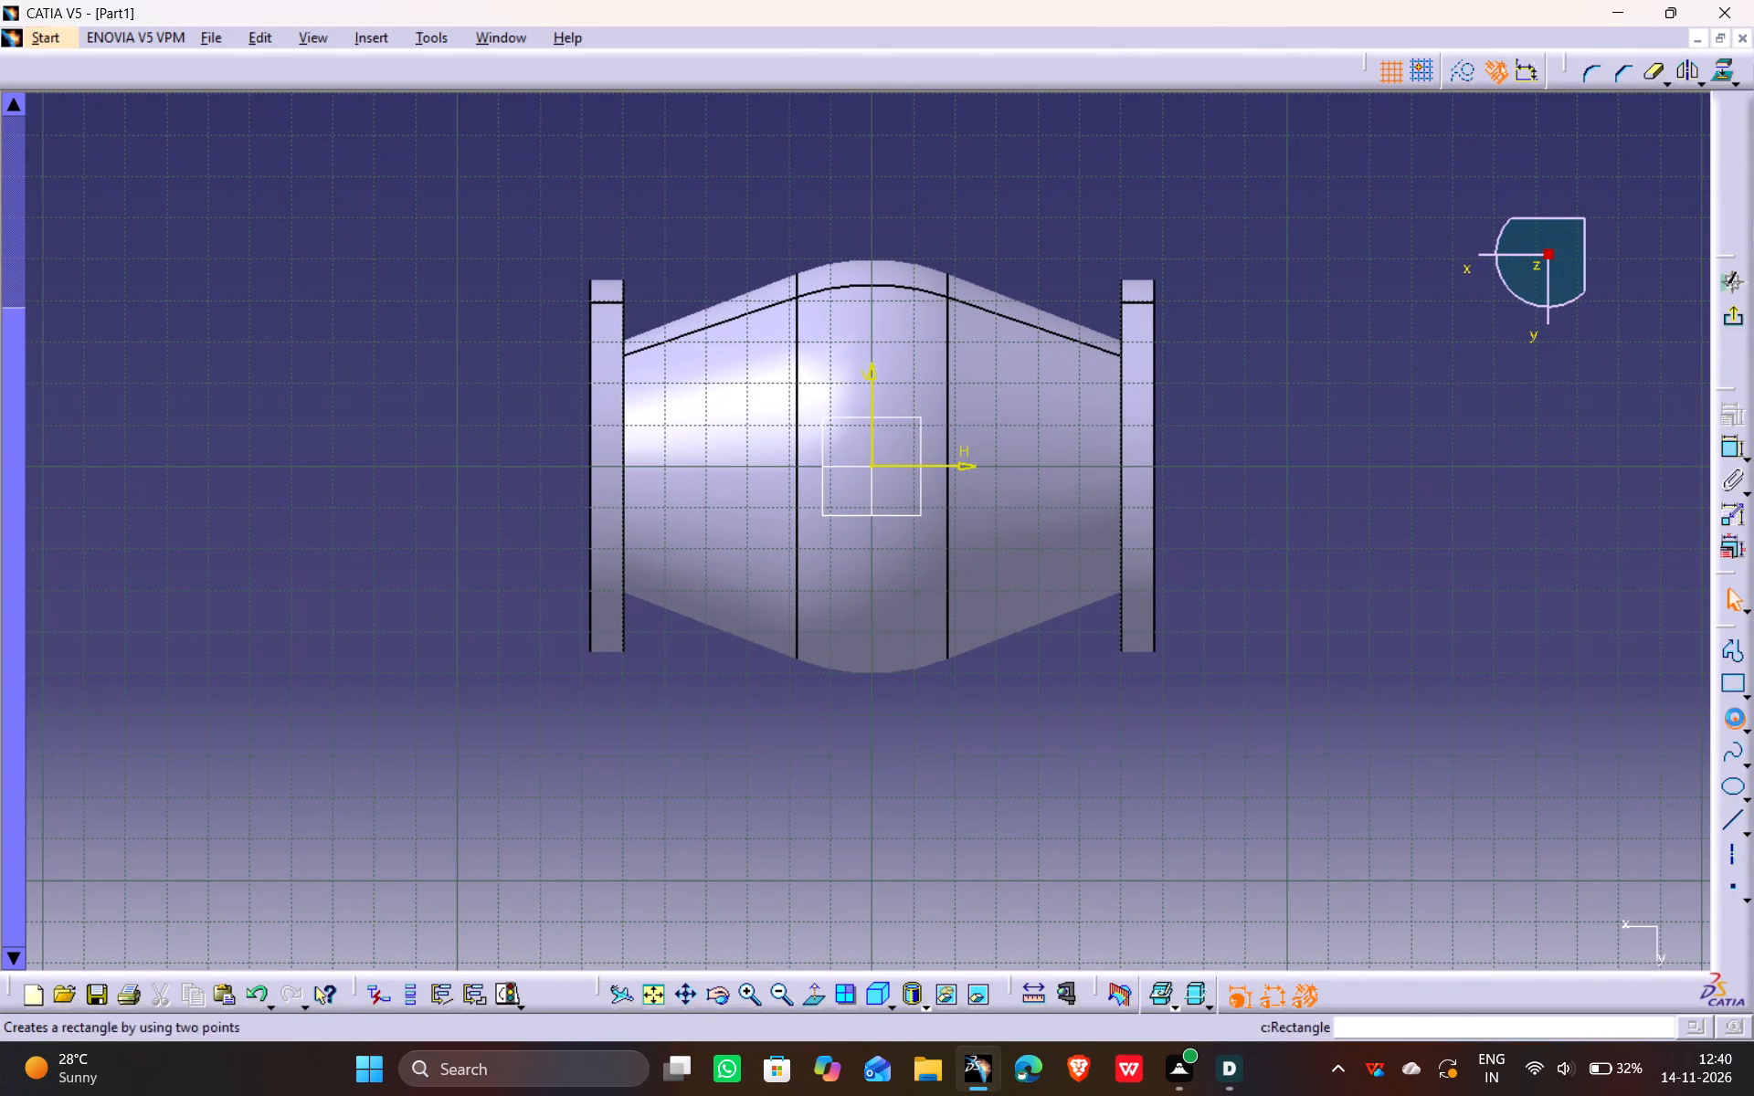
left_click(870, 467)
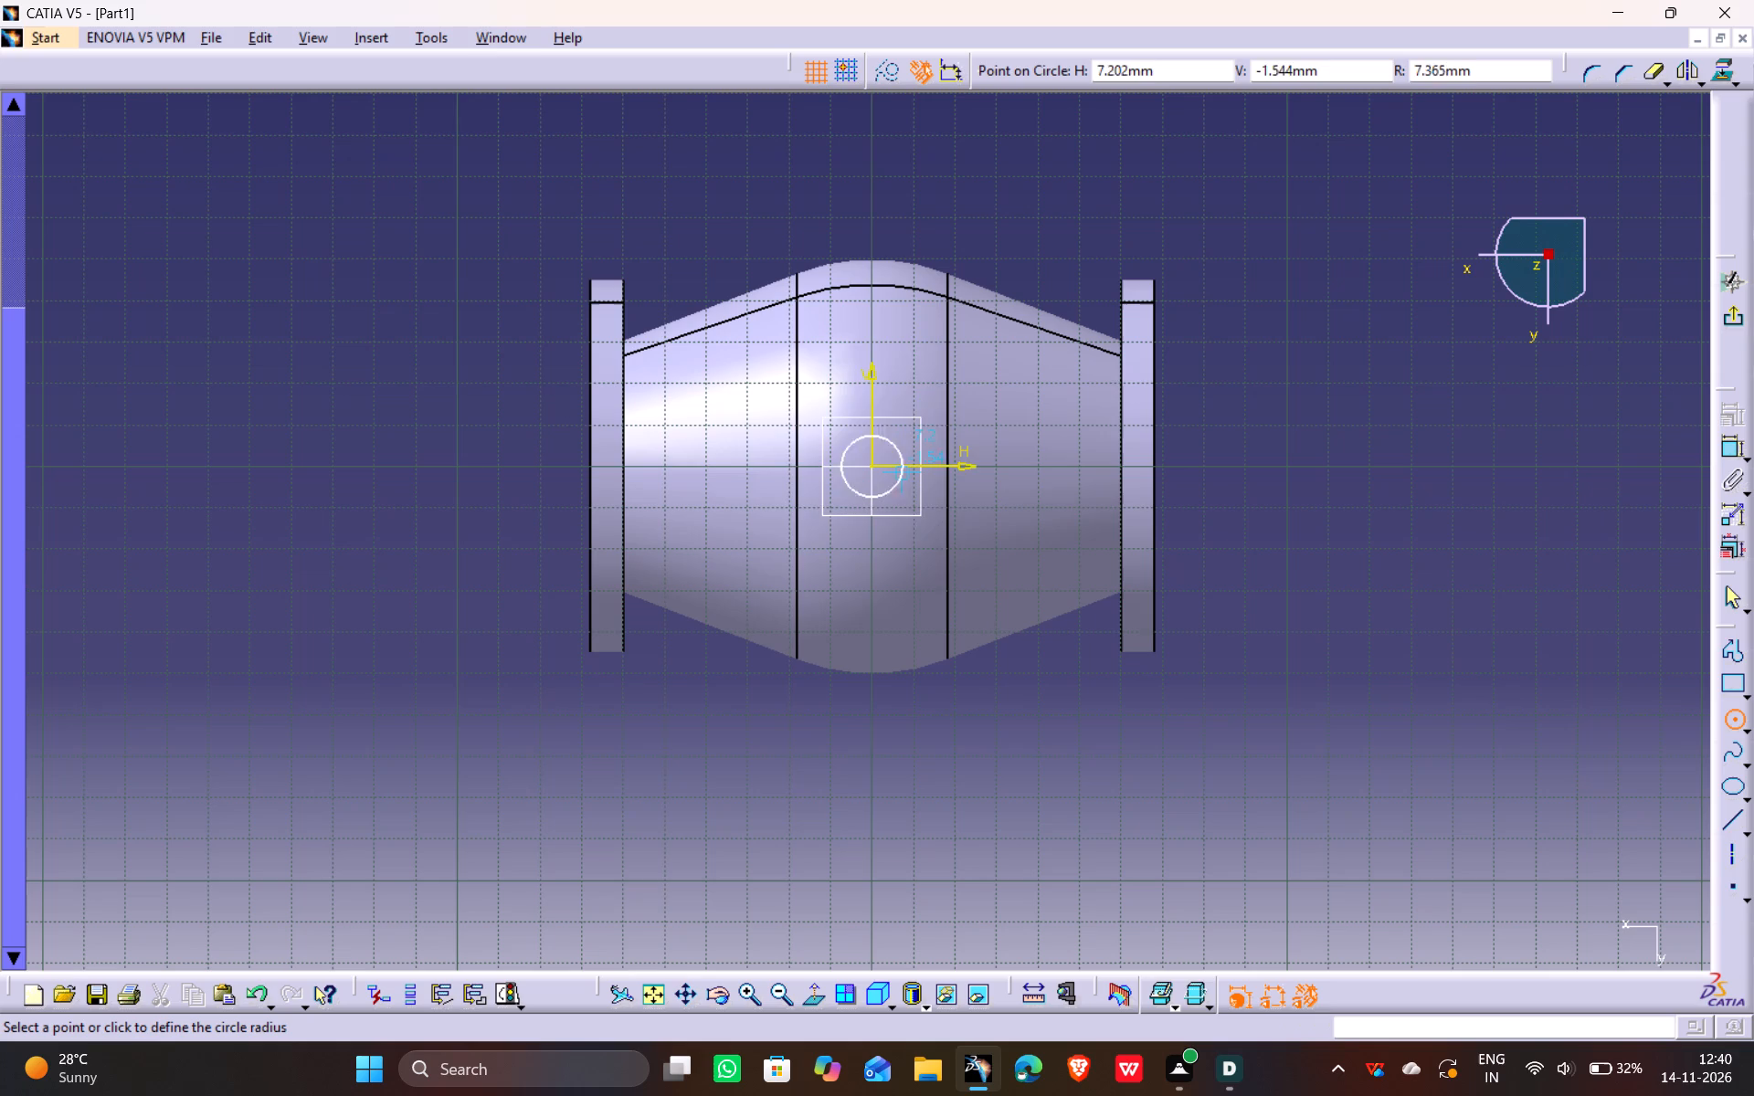
left_click(879, 645)
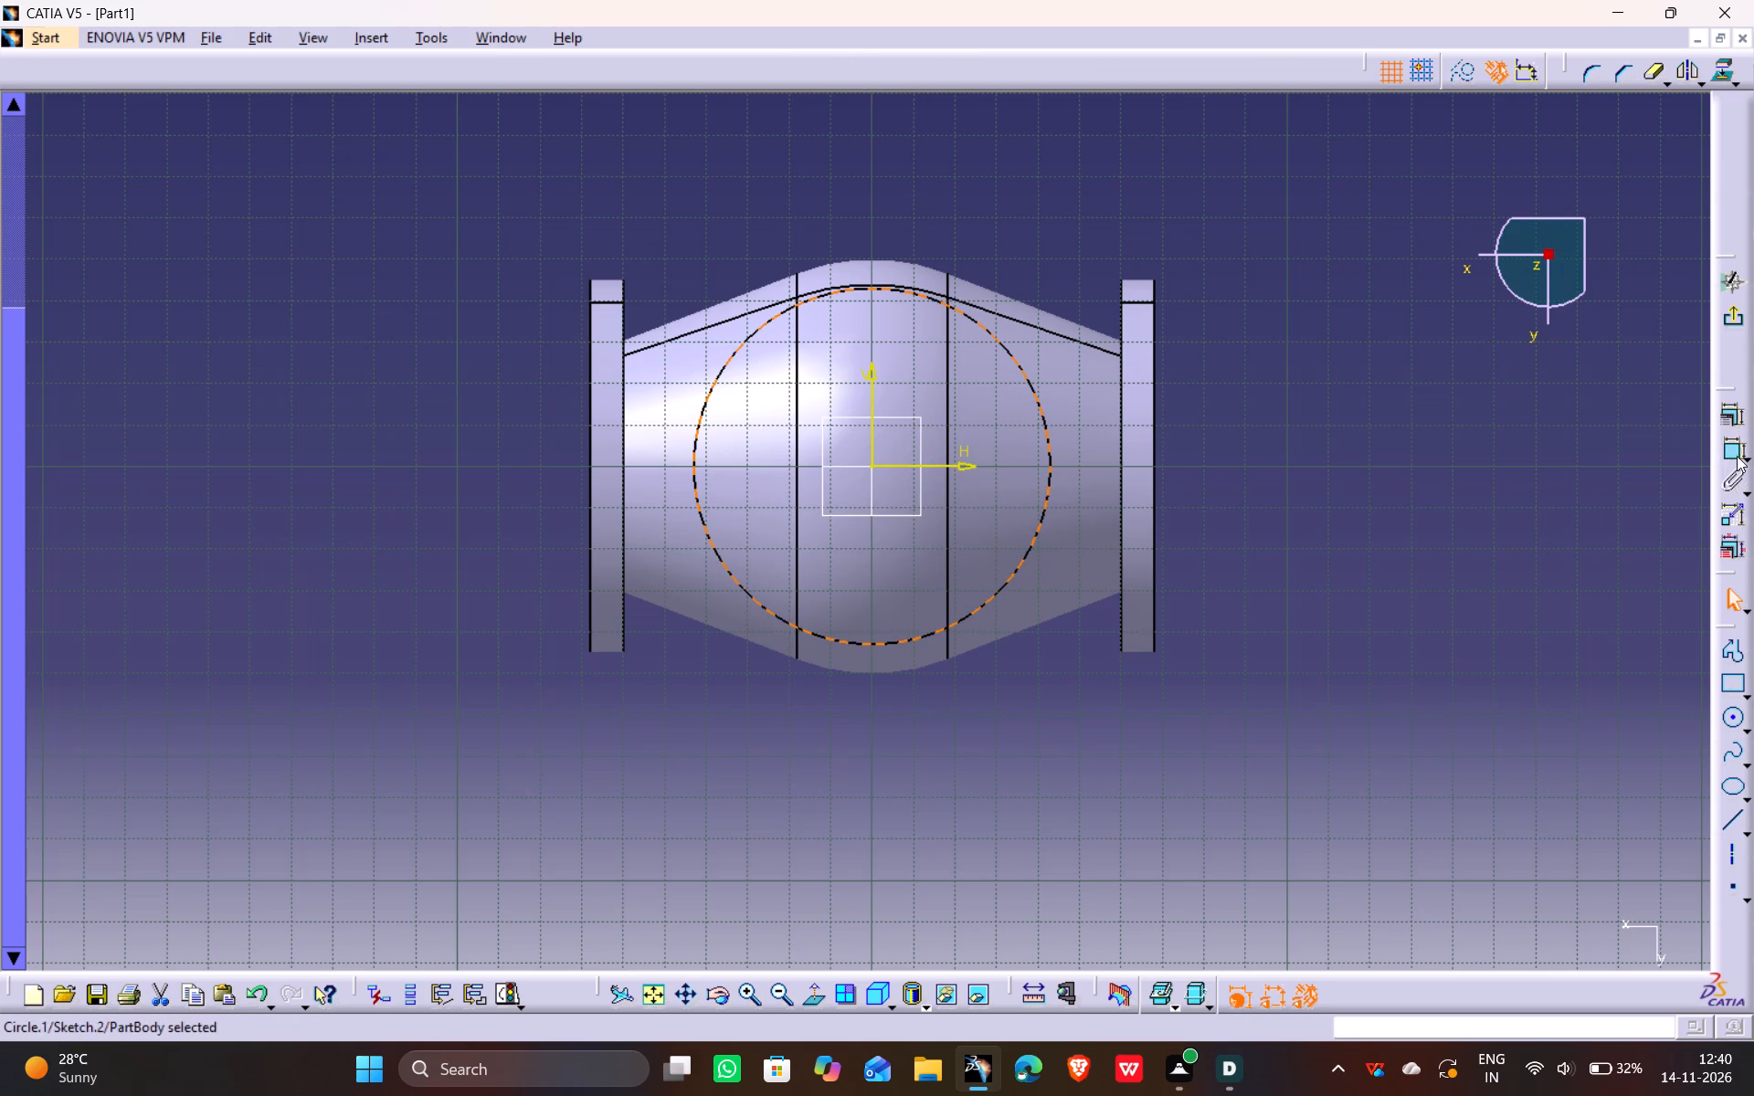
left_click(1737, 456)
left_click(1164, 163)
double_click(1175, 150)
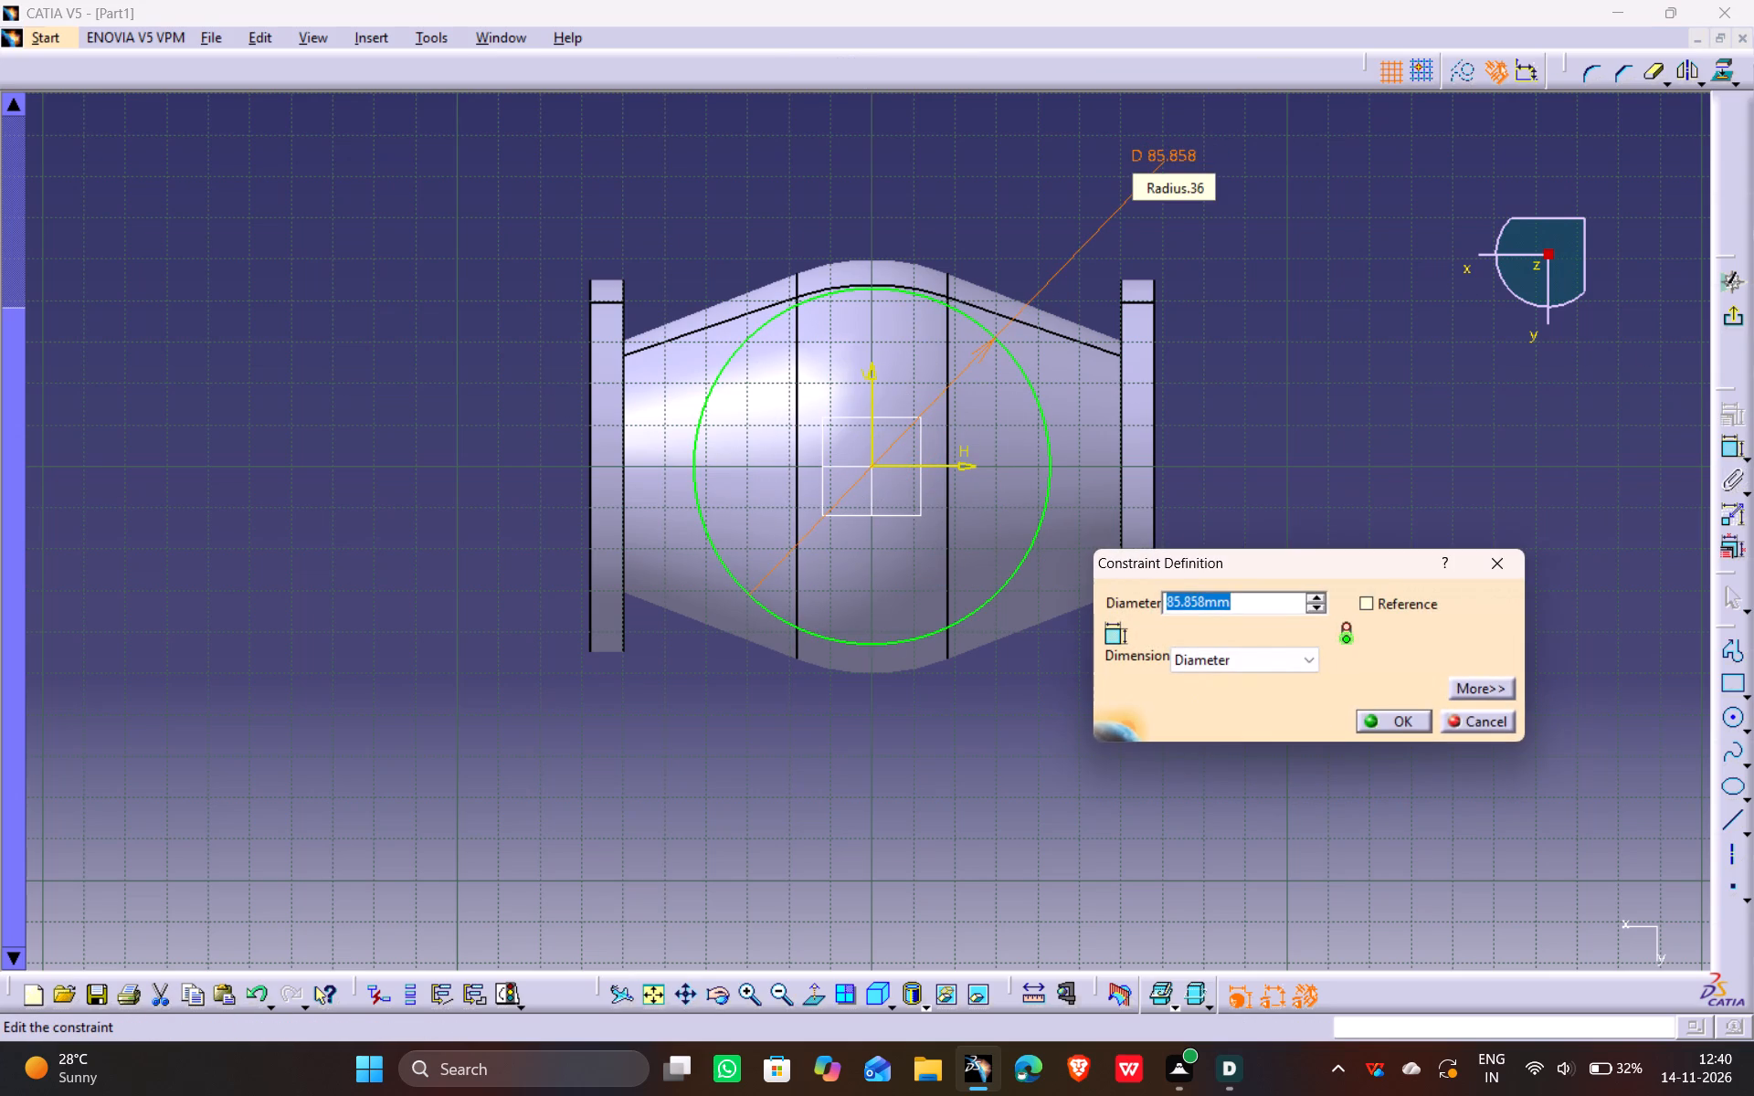
type("60")
key("Return")
scroll(1172, 149, "up", 1)
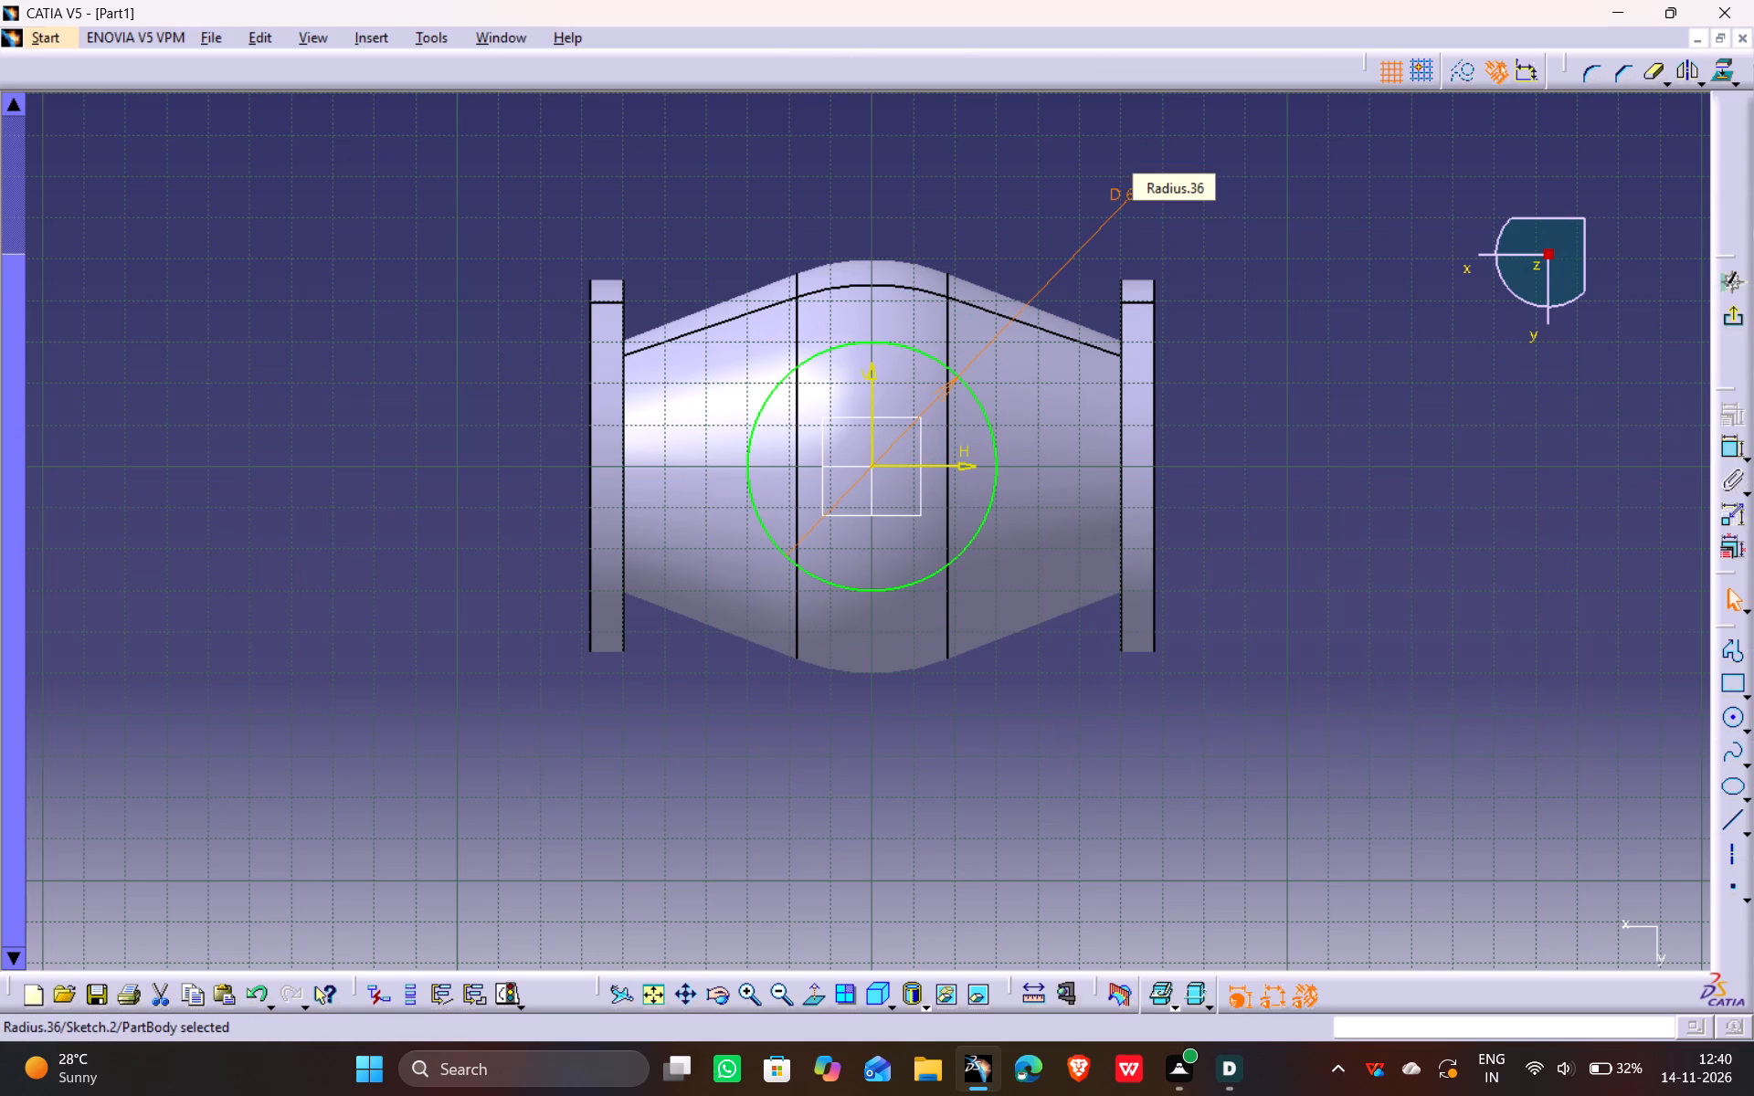
Exit the sketch and pad the 60 mm circle with the Up to surface limit onto the shaft body's central rounded face.
left_click(1722, 325)
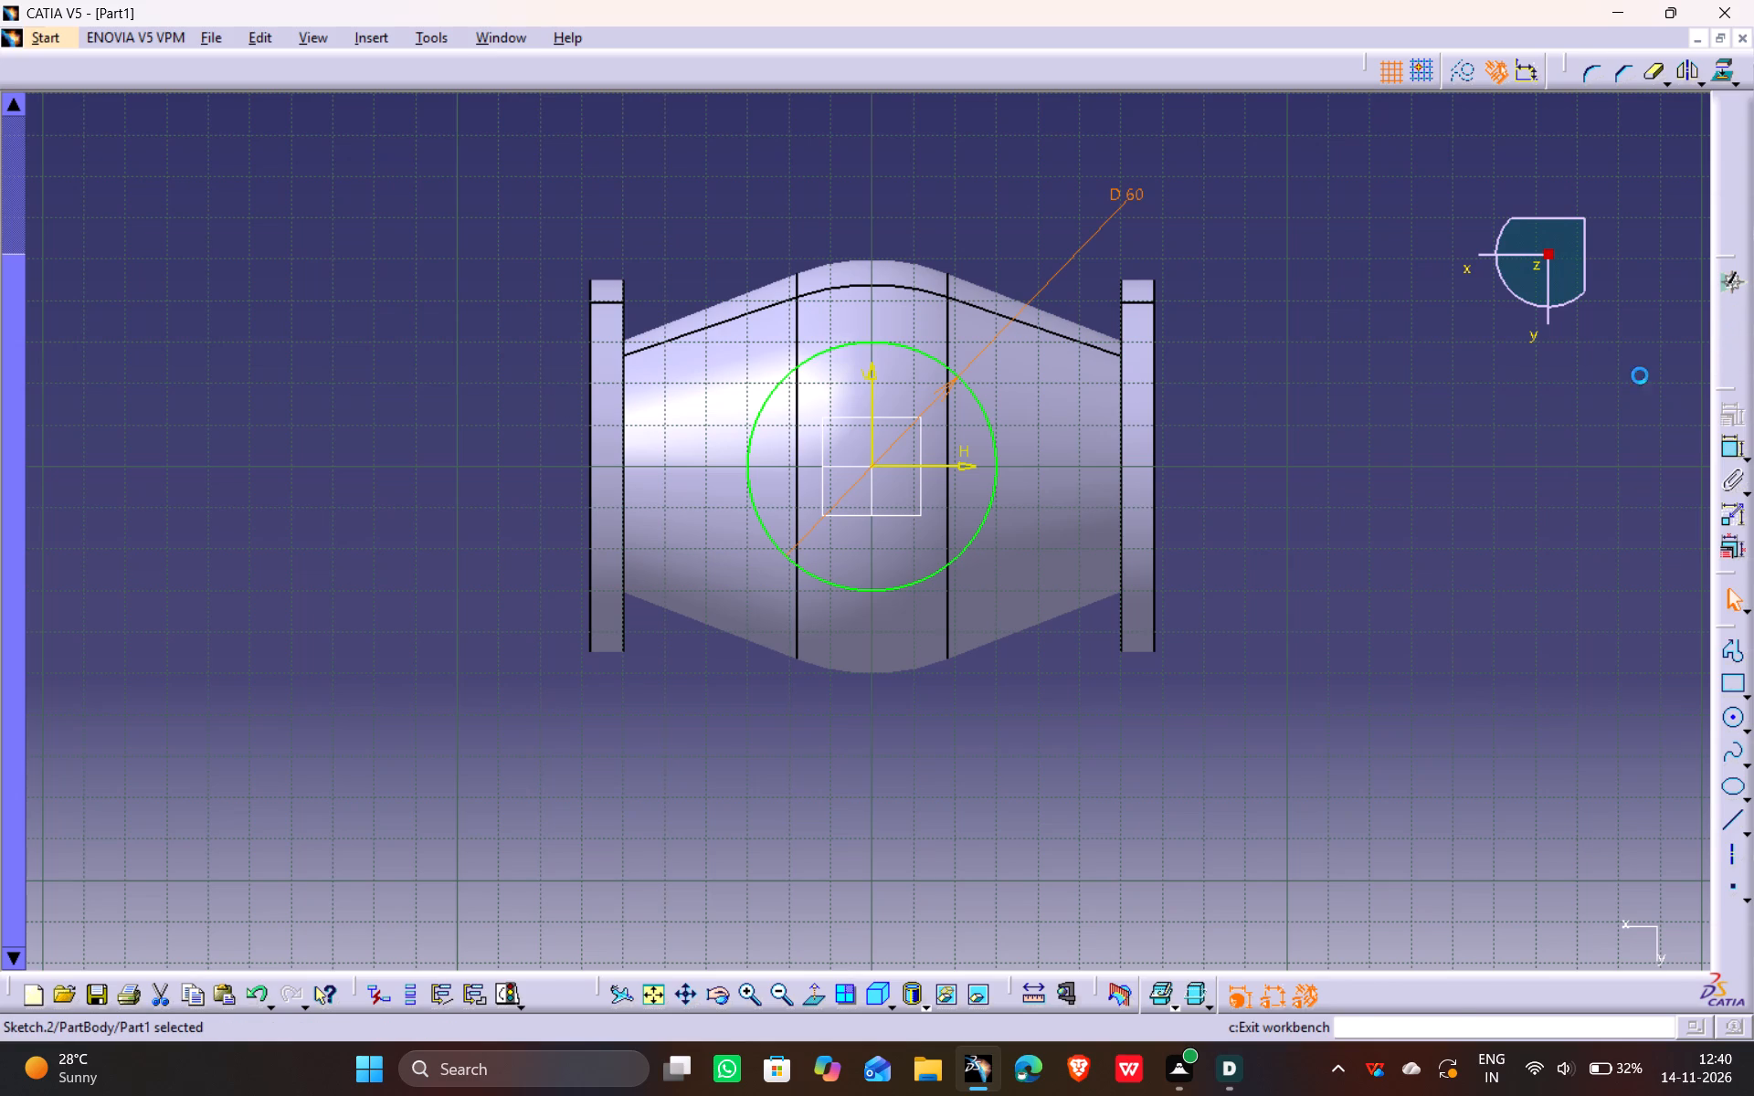
middle_click_drag(1086, 839, 1049, 699)
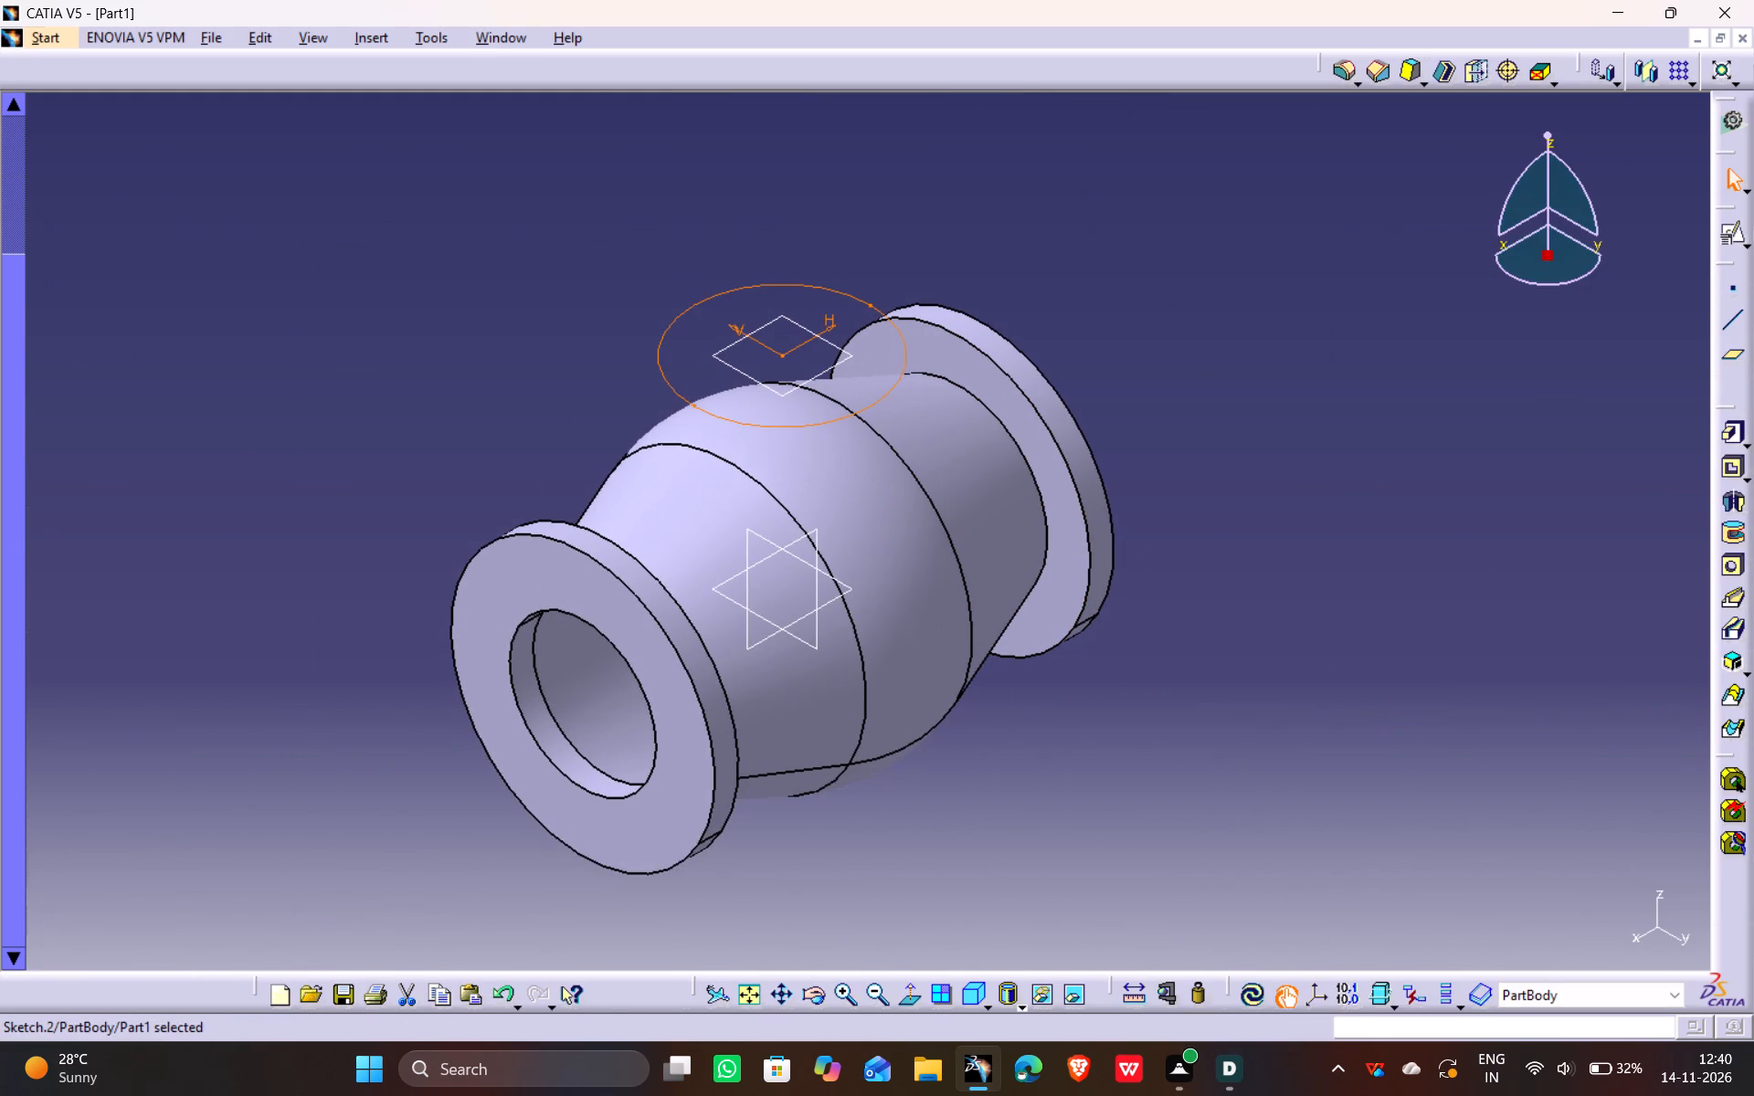
left_click(1742, 427)
left_click(1667, 451)
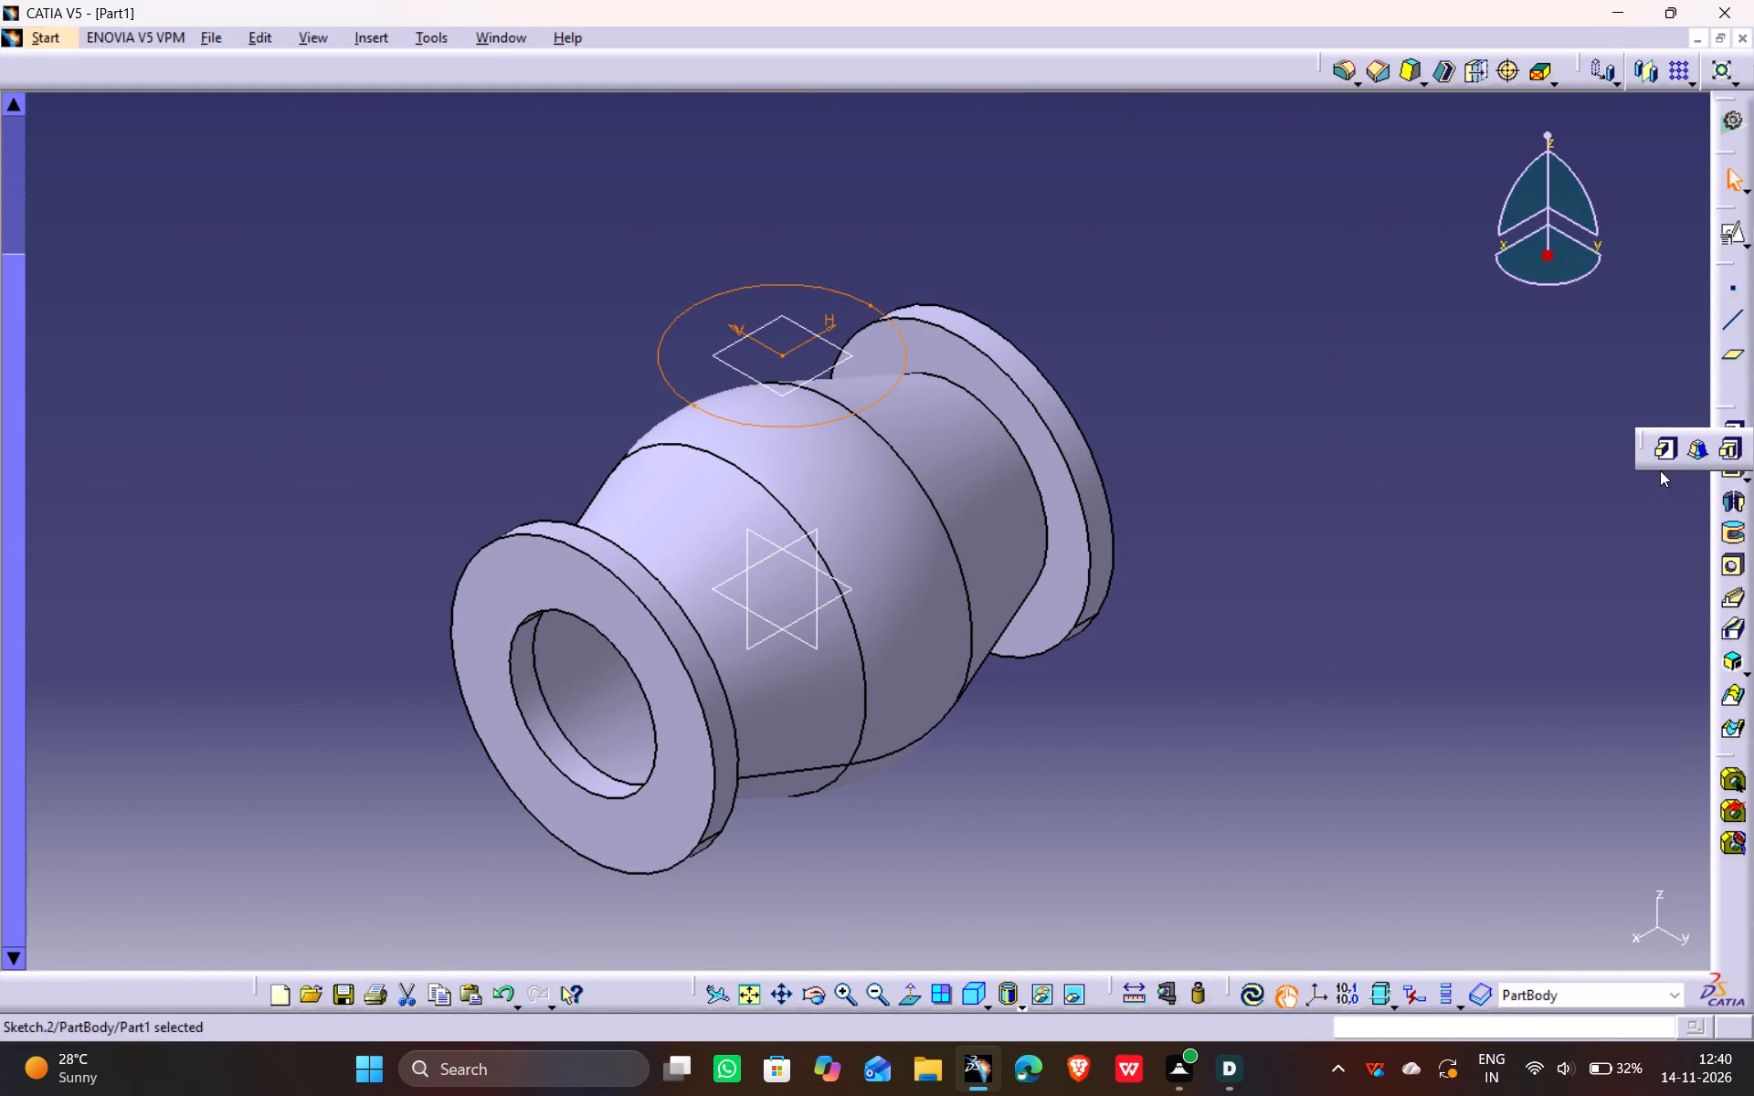
left_click(1623, 638)
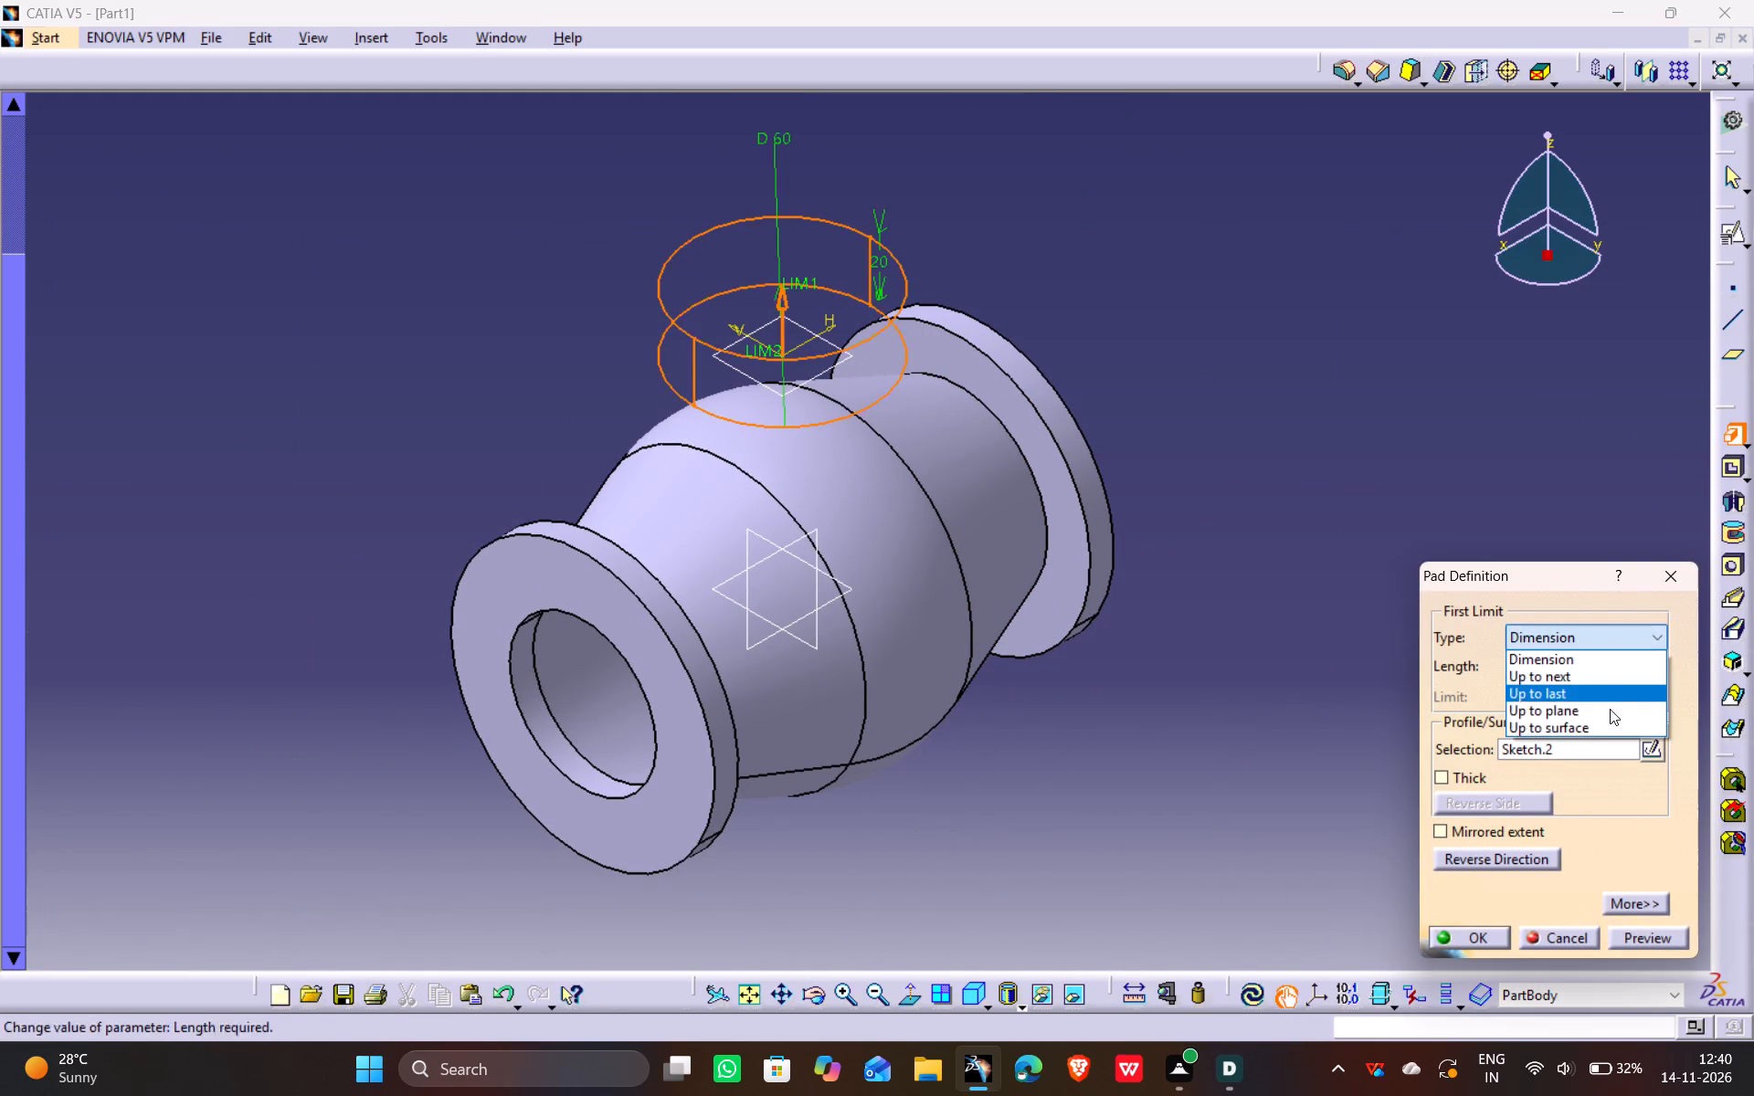
left_click(1604, 721)
left_click(941, 547)
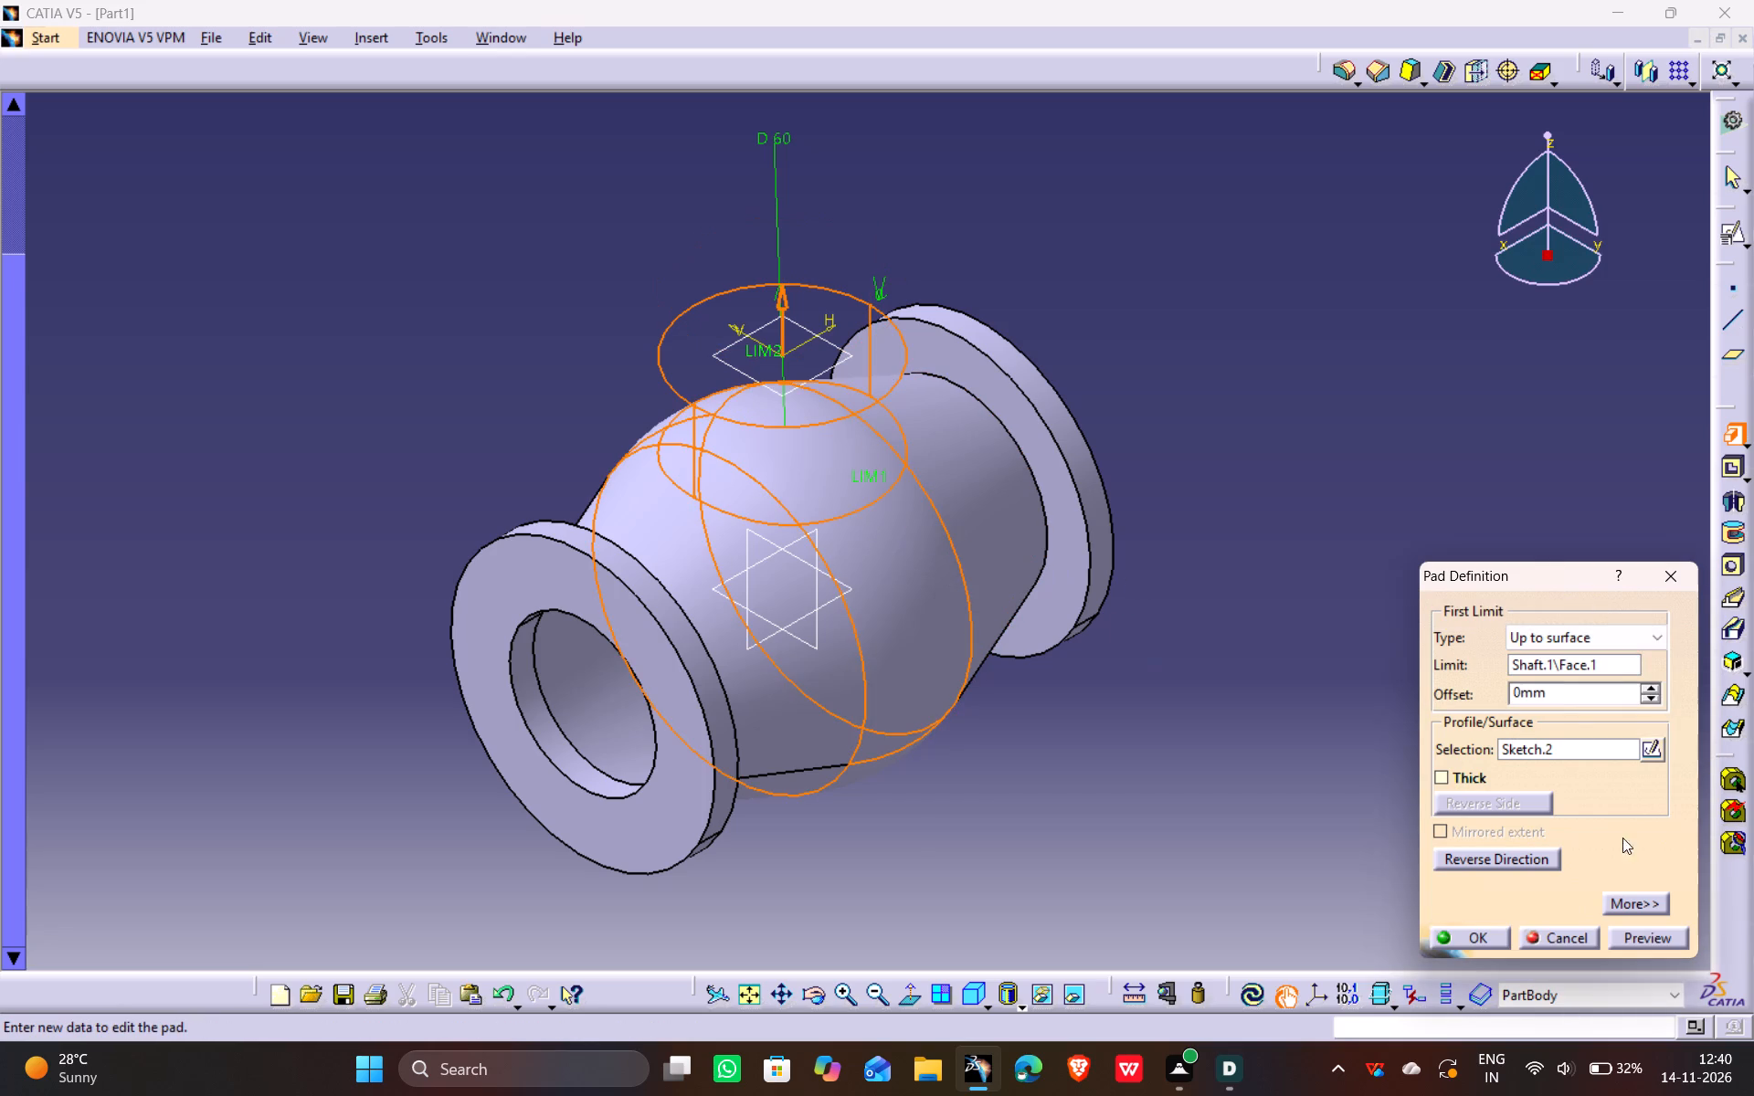
left_click(1650, 932)
left_click(1476, 932)
left_click(1368, 479)
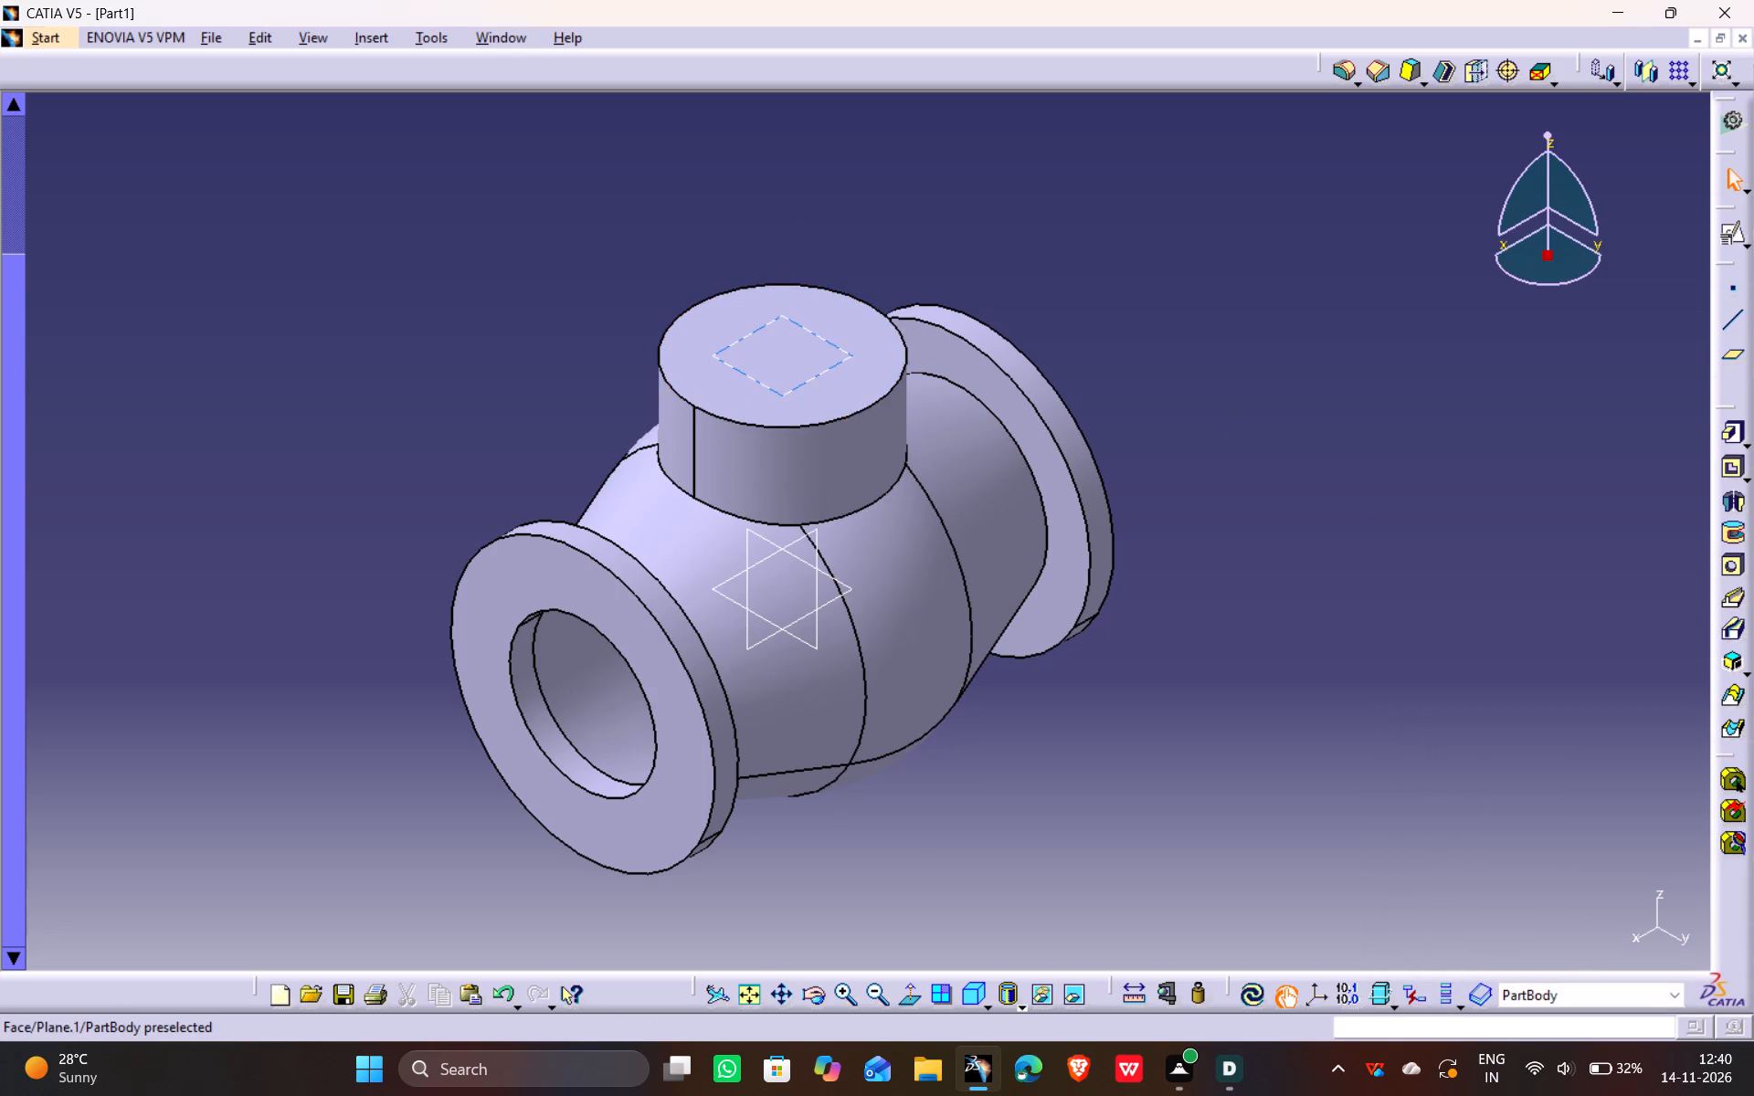
Start a positioned sketch on the offset plane at the boss top with both the H and V directions reversed.
left_click(823, 338)
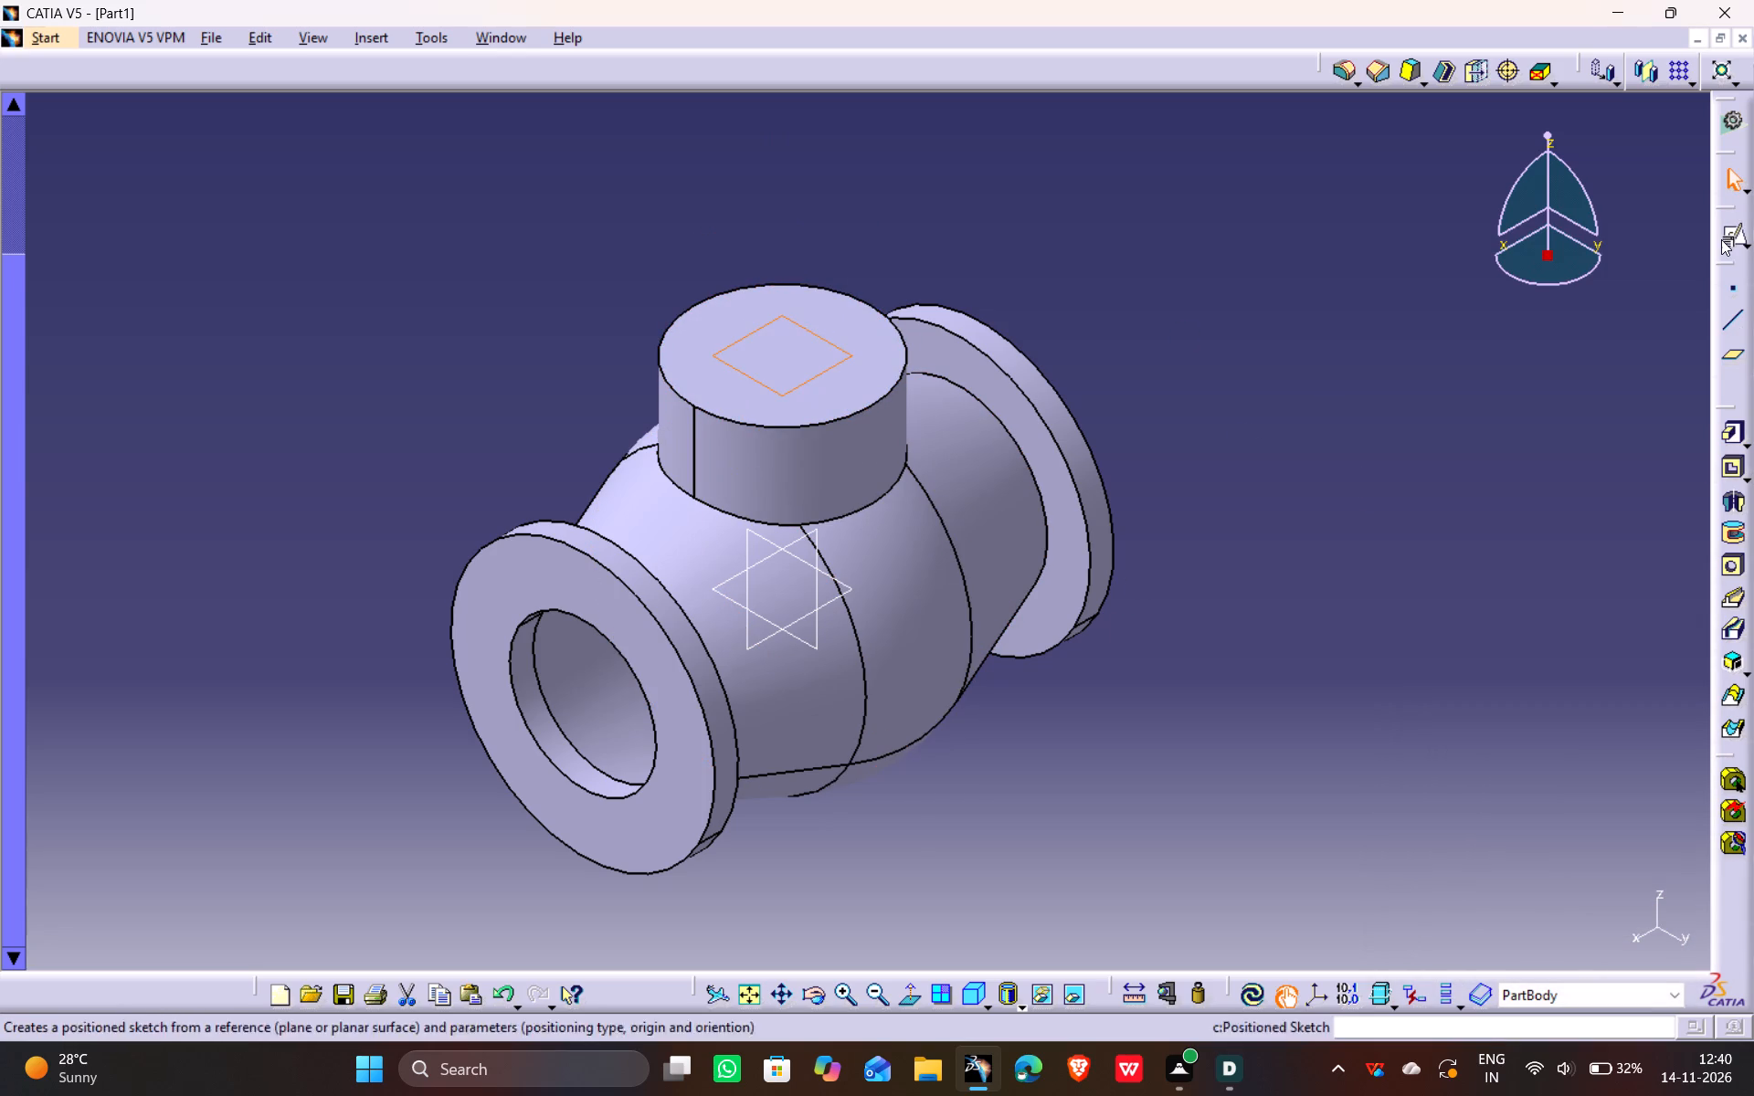
left_click(1721, 239)
left_click(1527, 980)
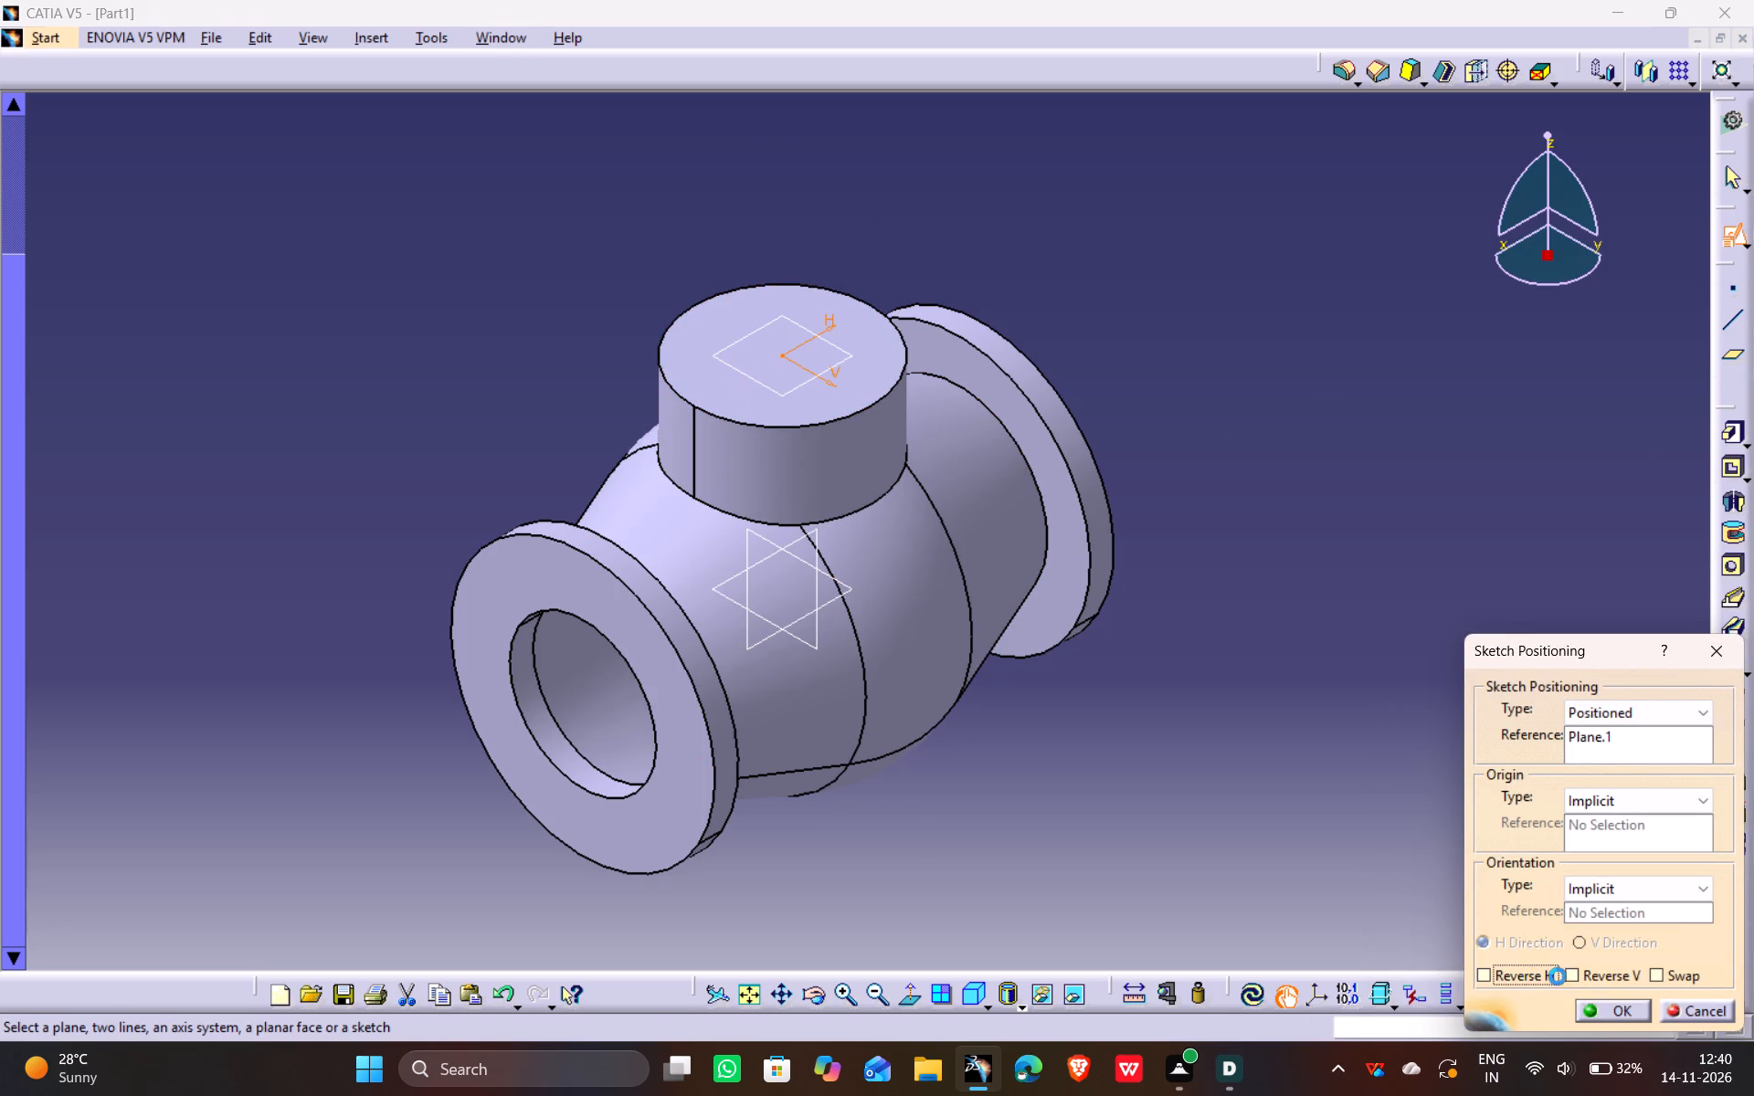
left_click(1586, 971)
left_click(1606, 1013)
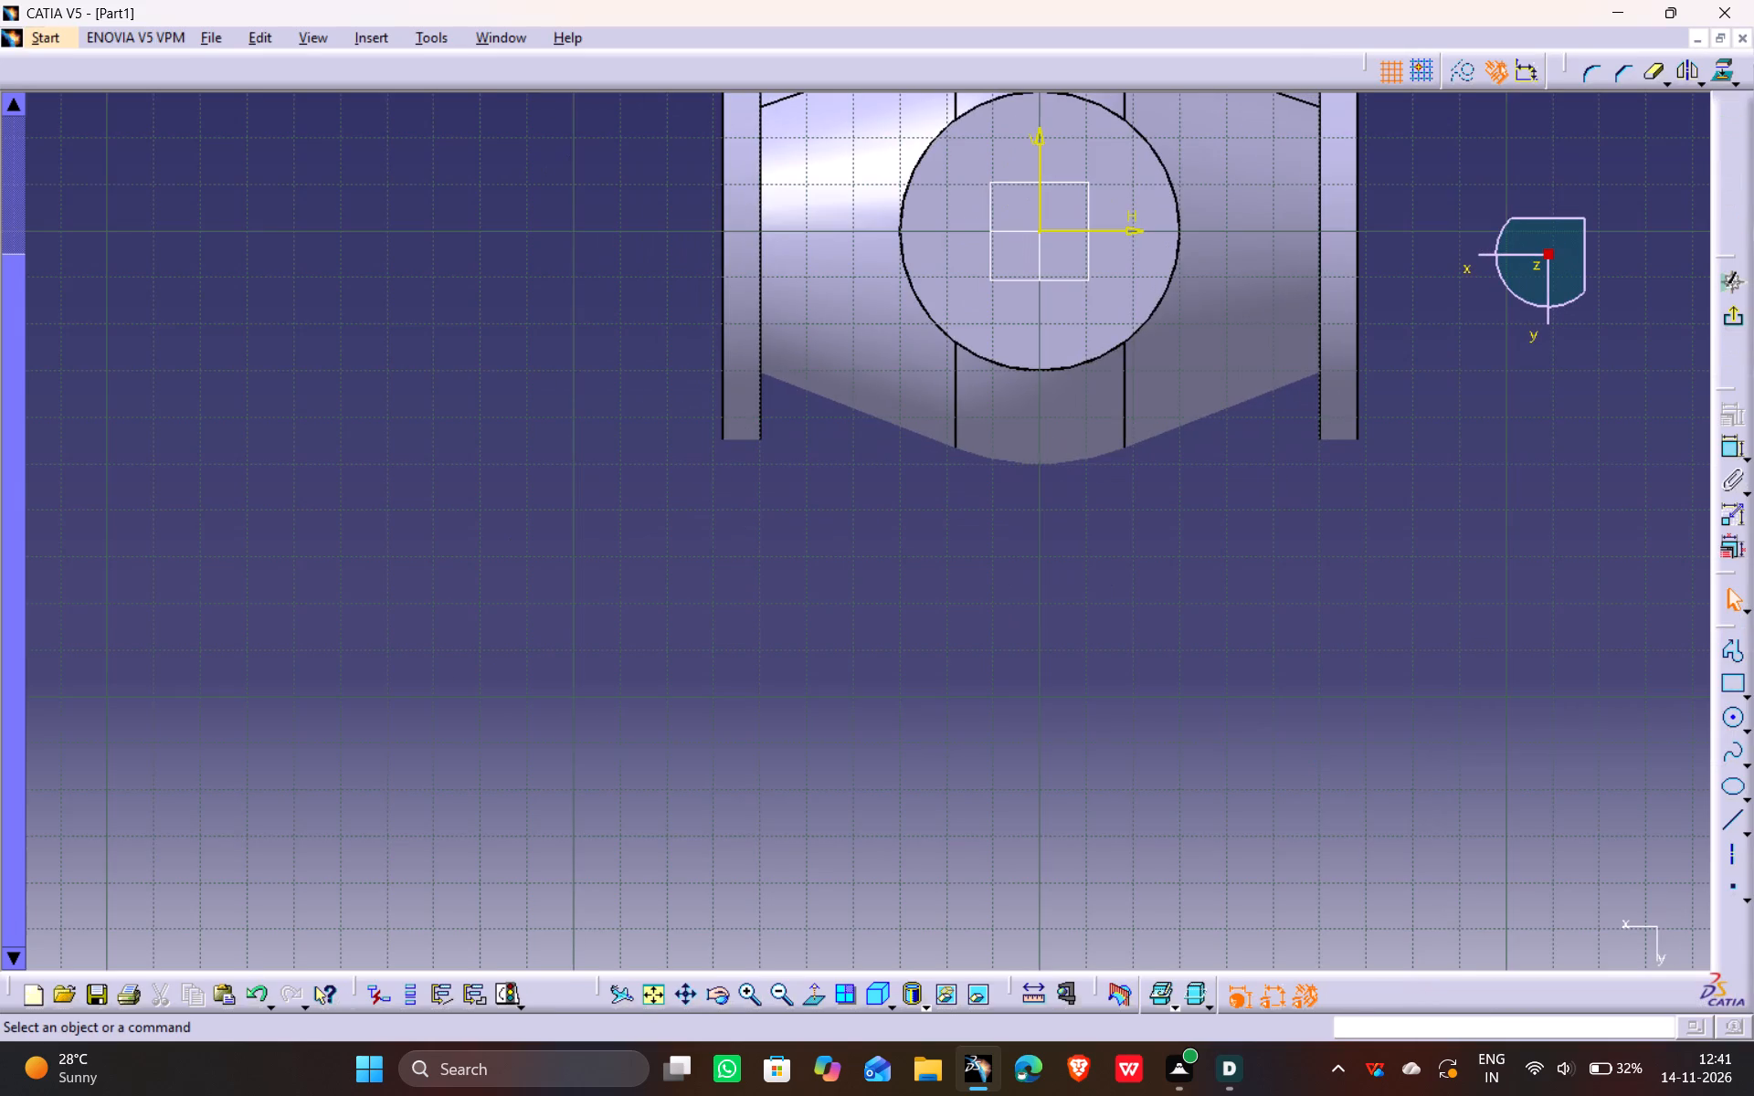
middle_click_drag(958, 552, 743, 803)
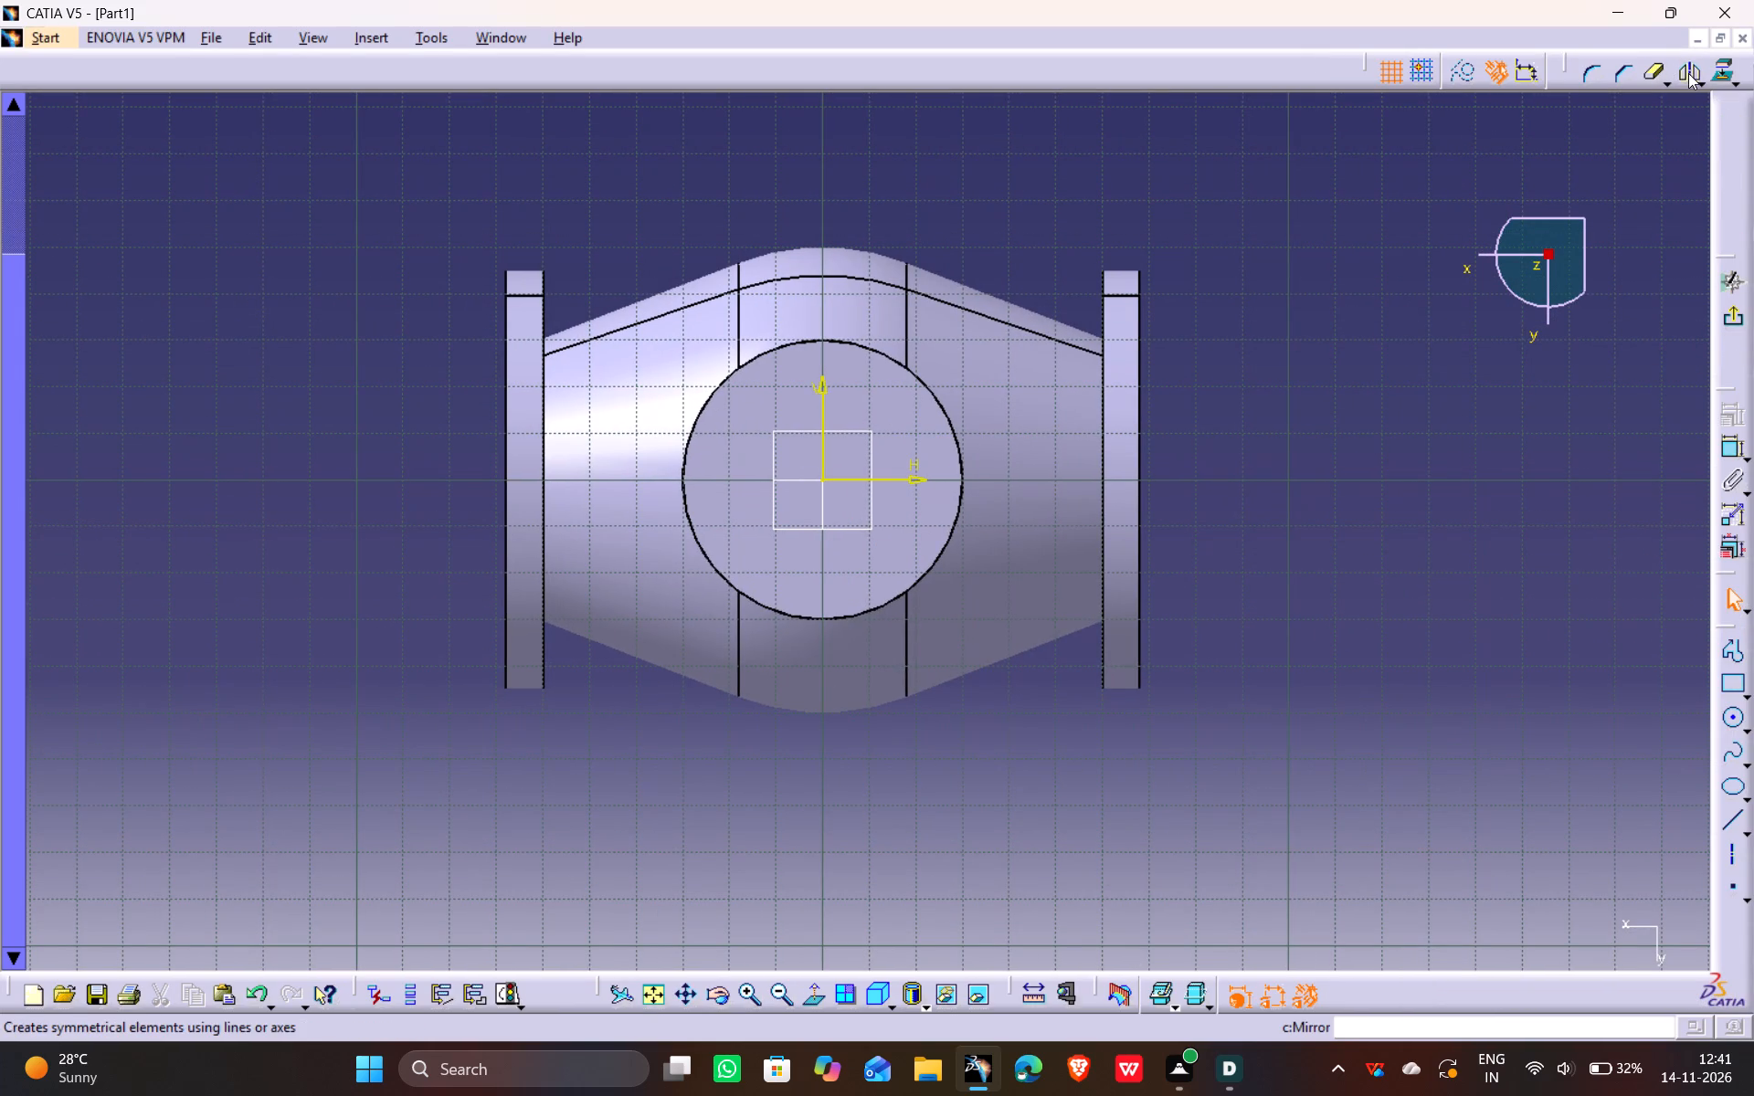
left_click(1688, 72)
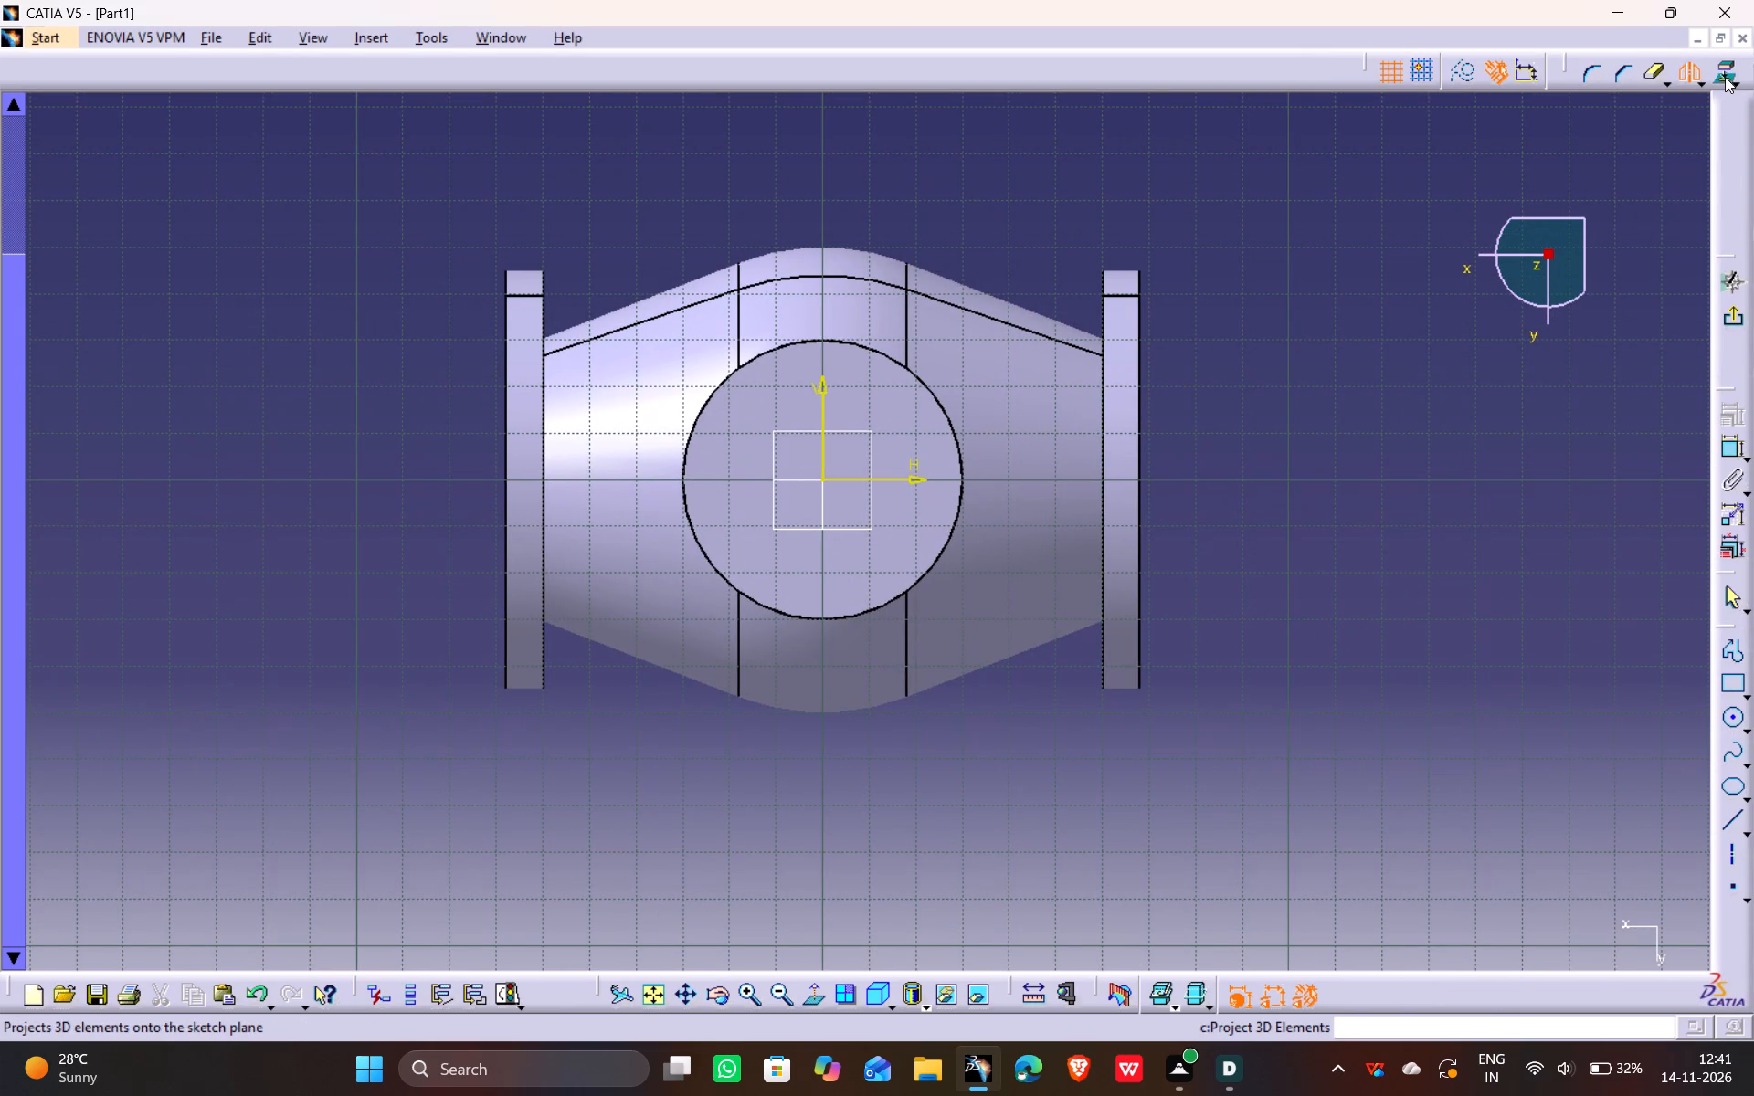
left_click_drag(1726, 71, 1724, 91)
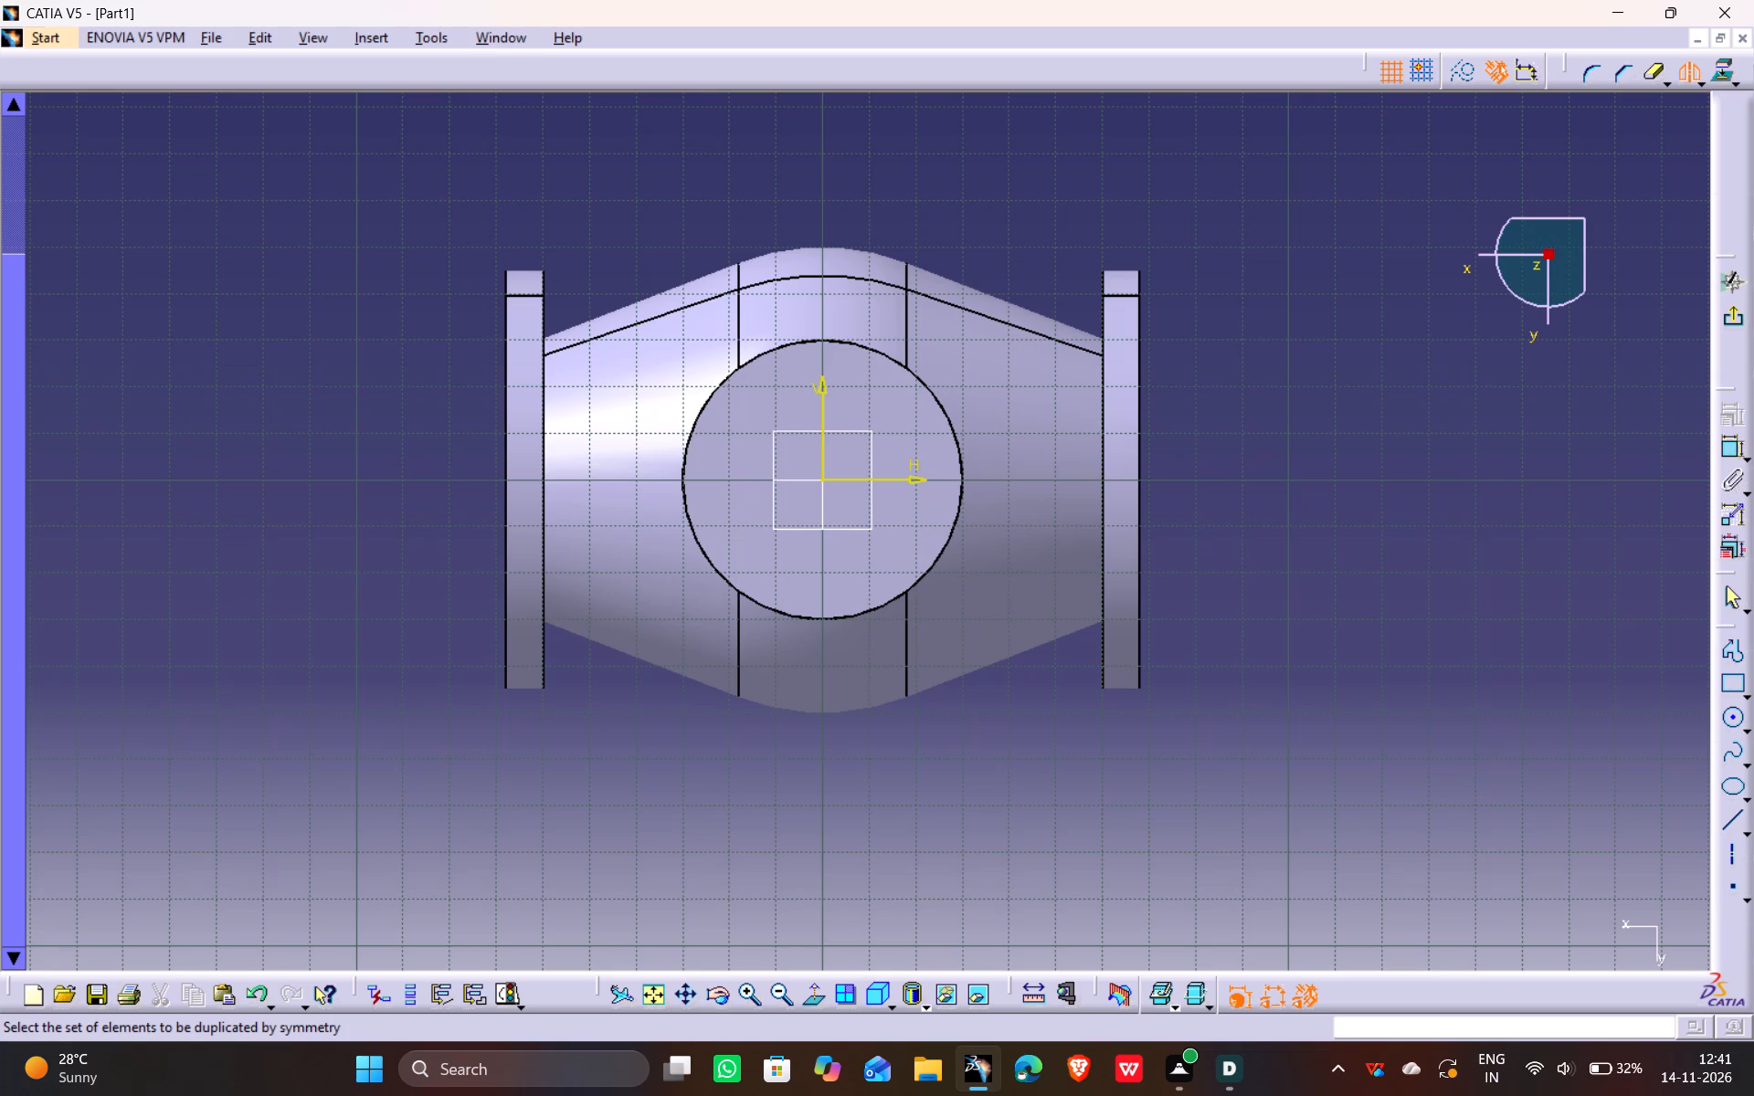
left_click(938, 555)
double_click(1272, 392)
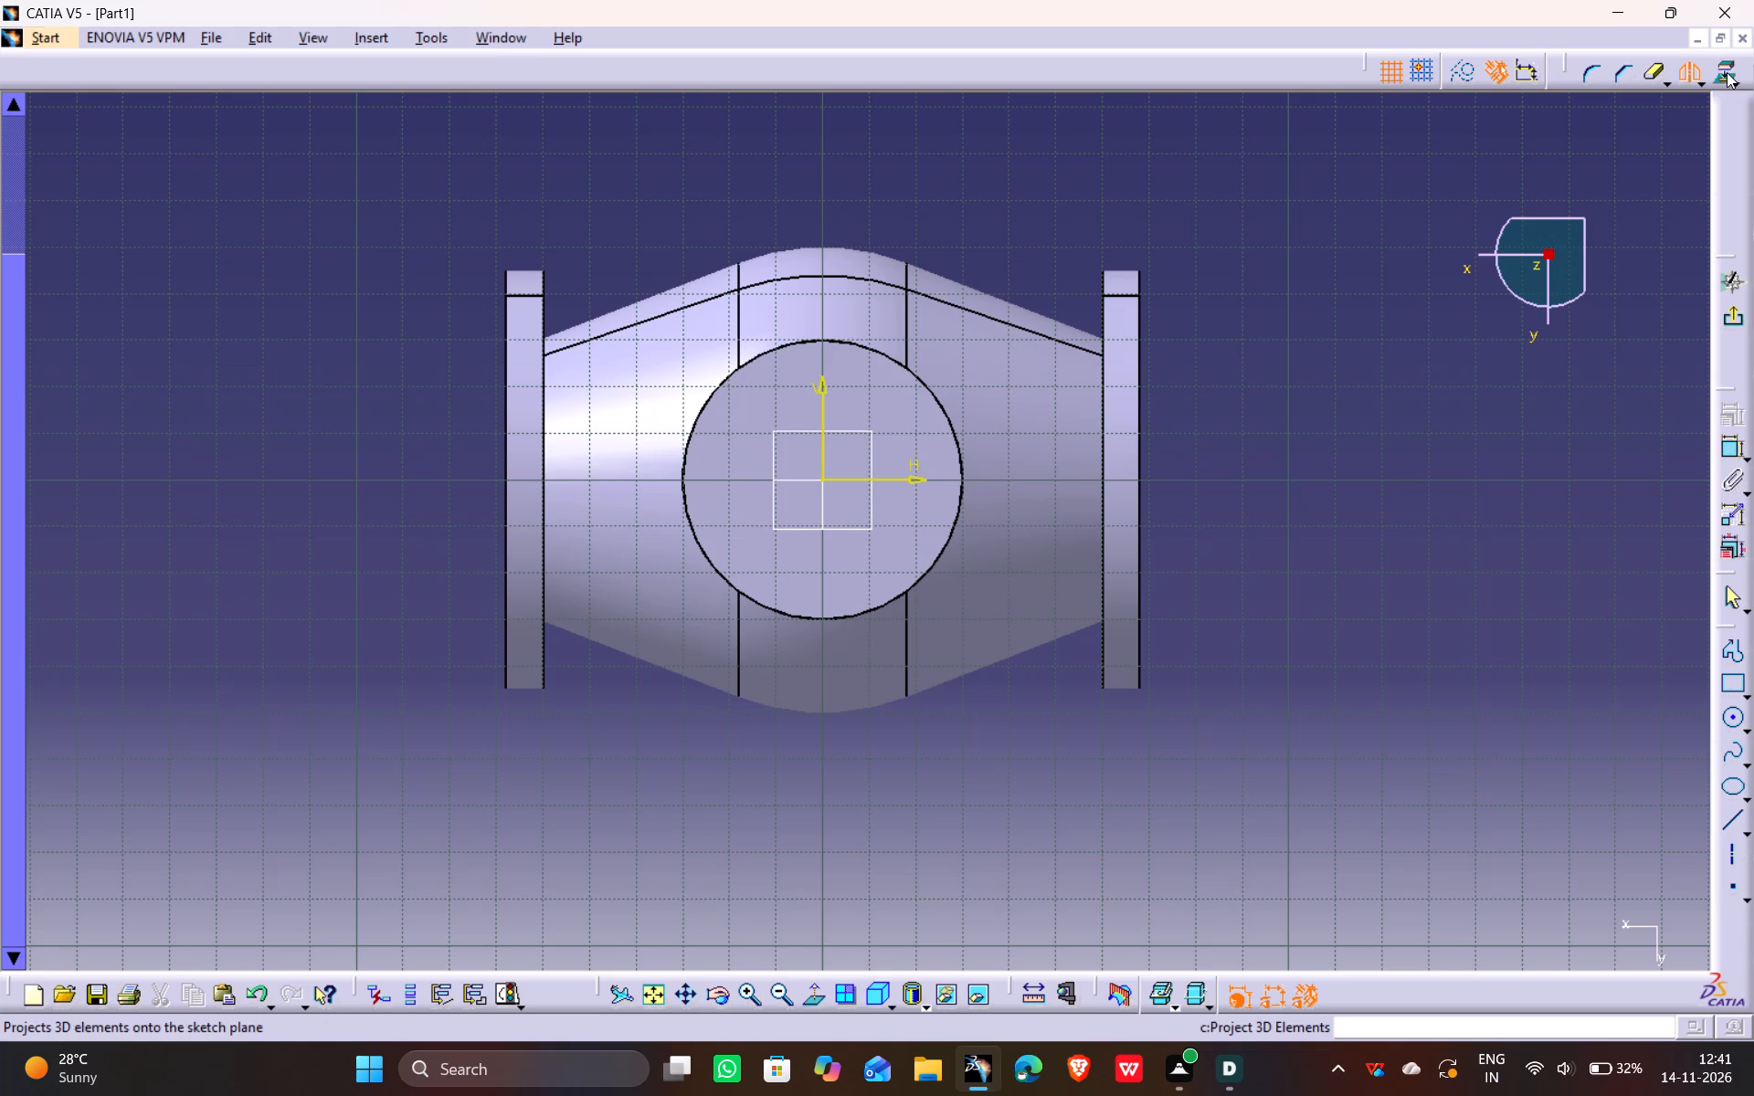
Project the 60 mm boss's circular outline onto the sketch plane.
left_click(1725, 71)
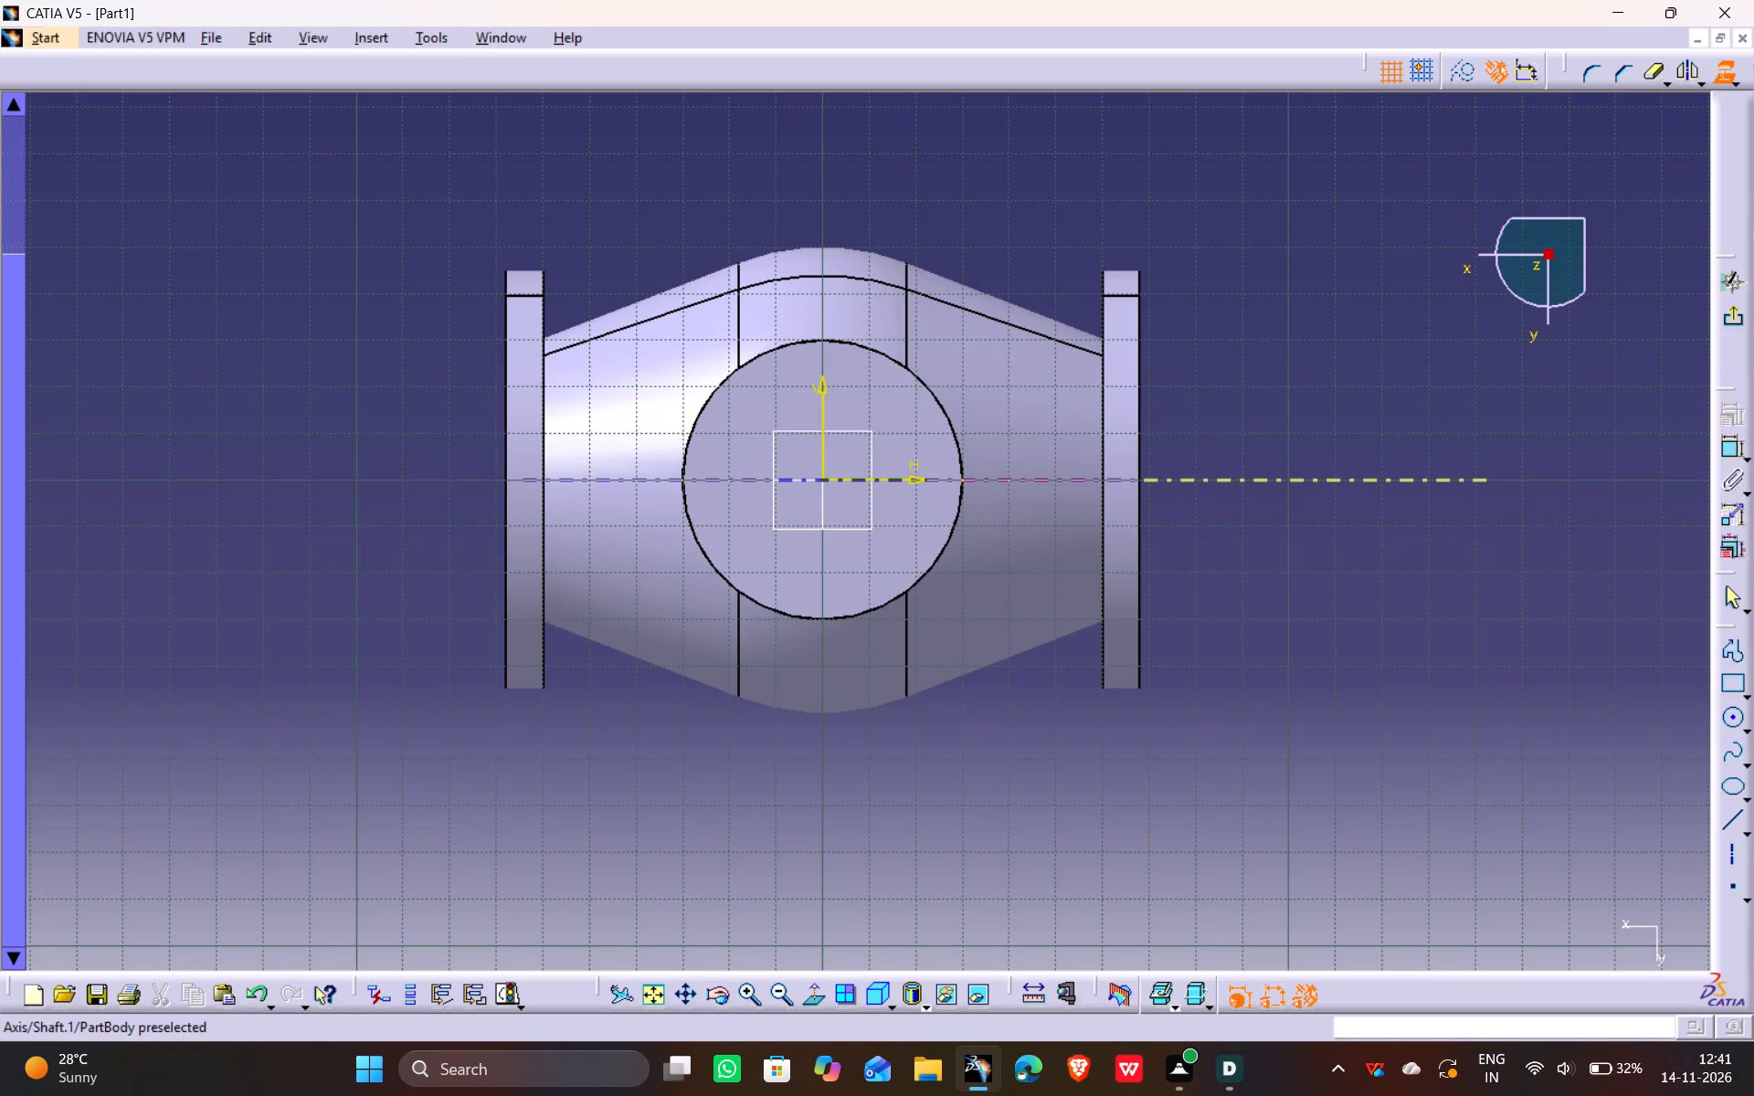
left_click(948, 540)
left_click(1360, 486)
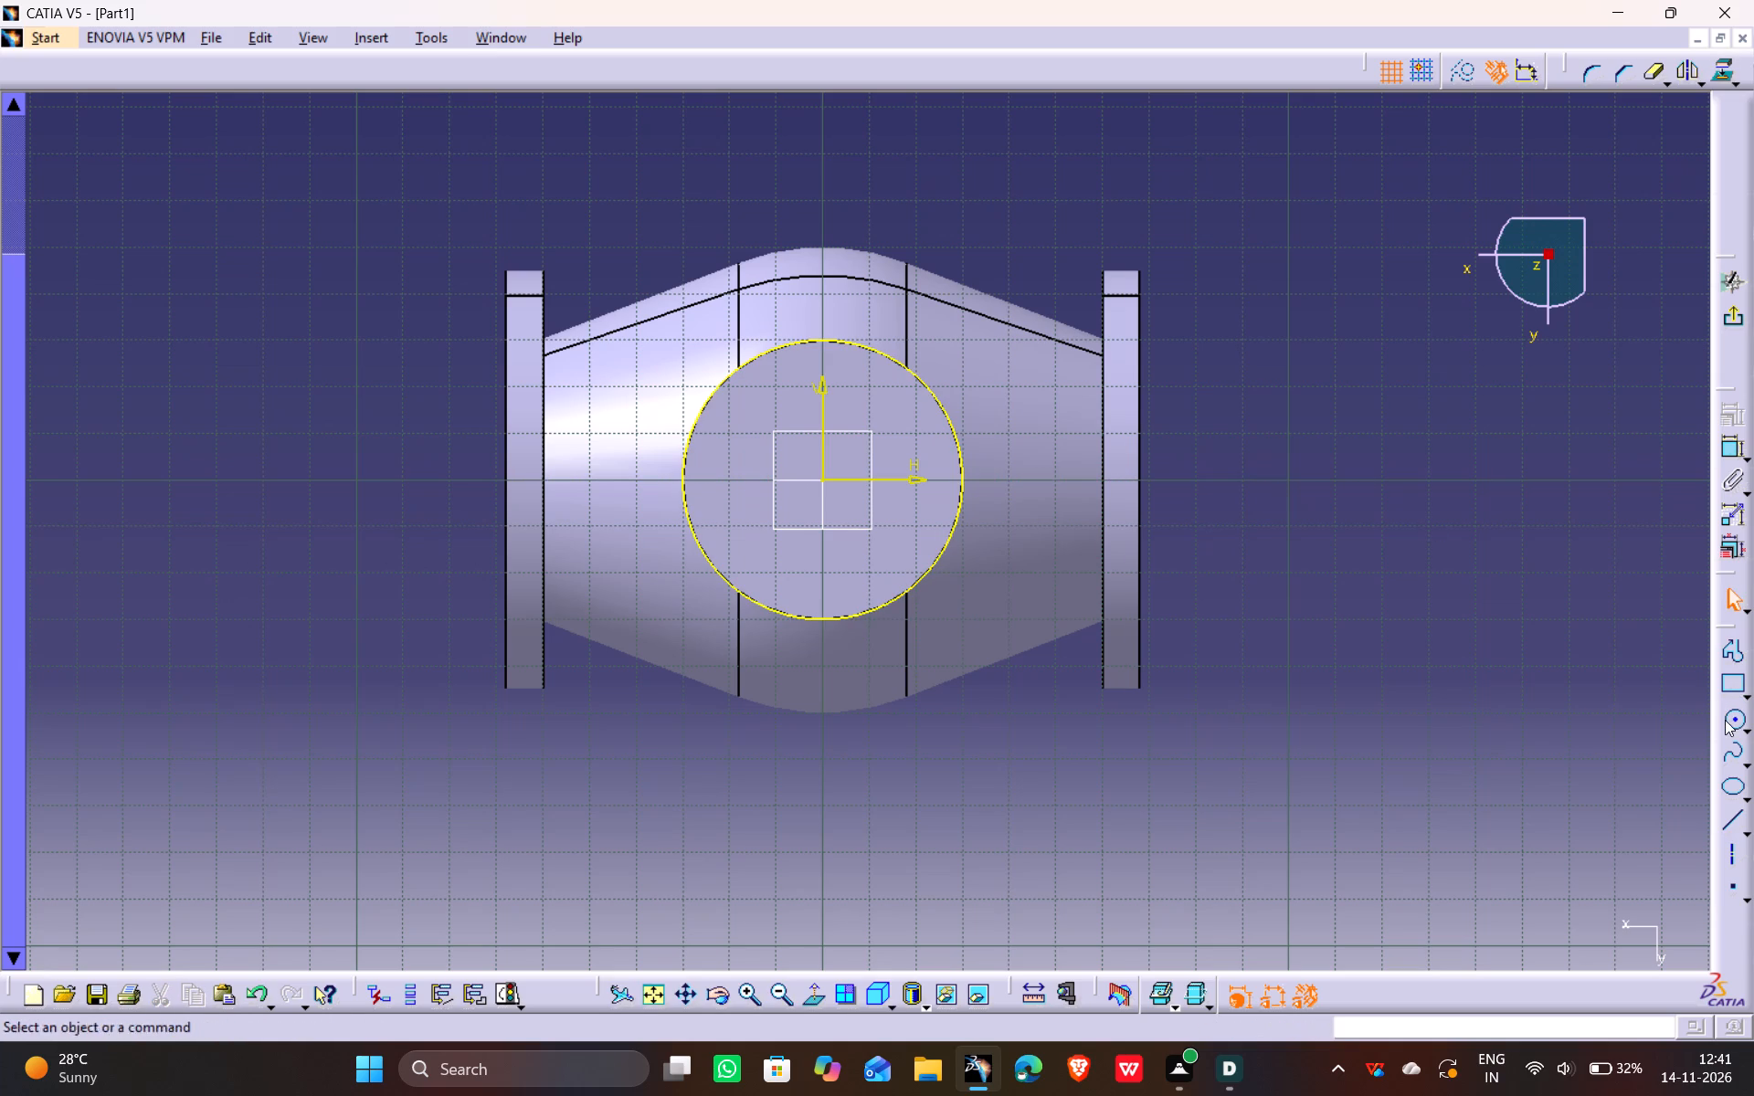
Sketch a circle centred on the sketch origin outside the projected outline and constrain its diameter to 90 mm.
left_click(1727, 720)
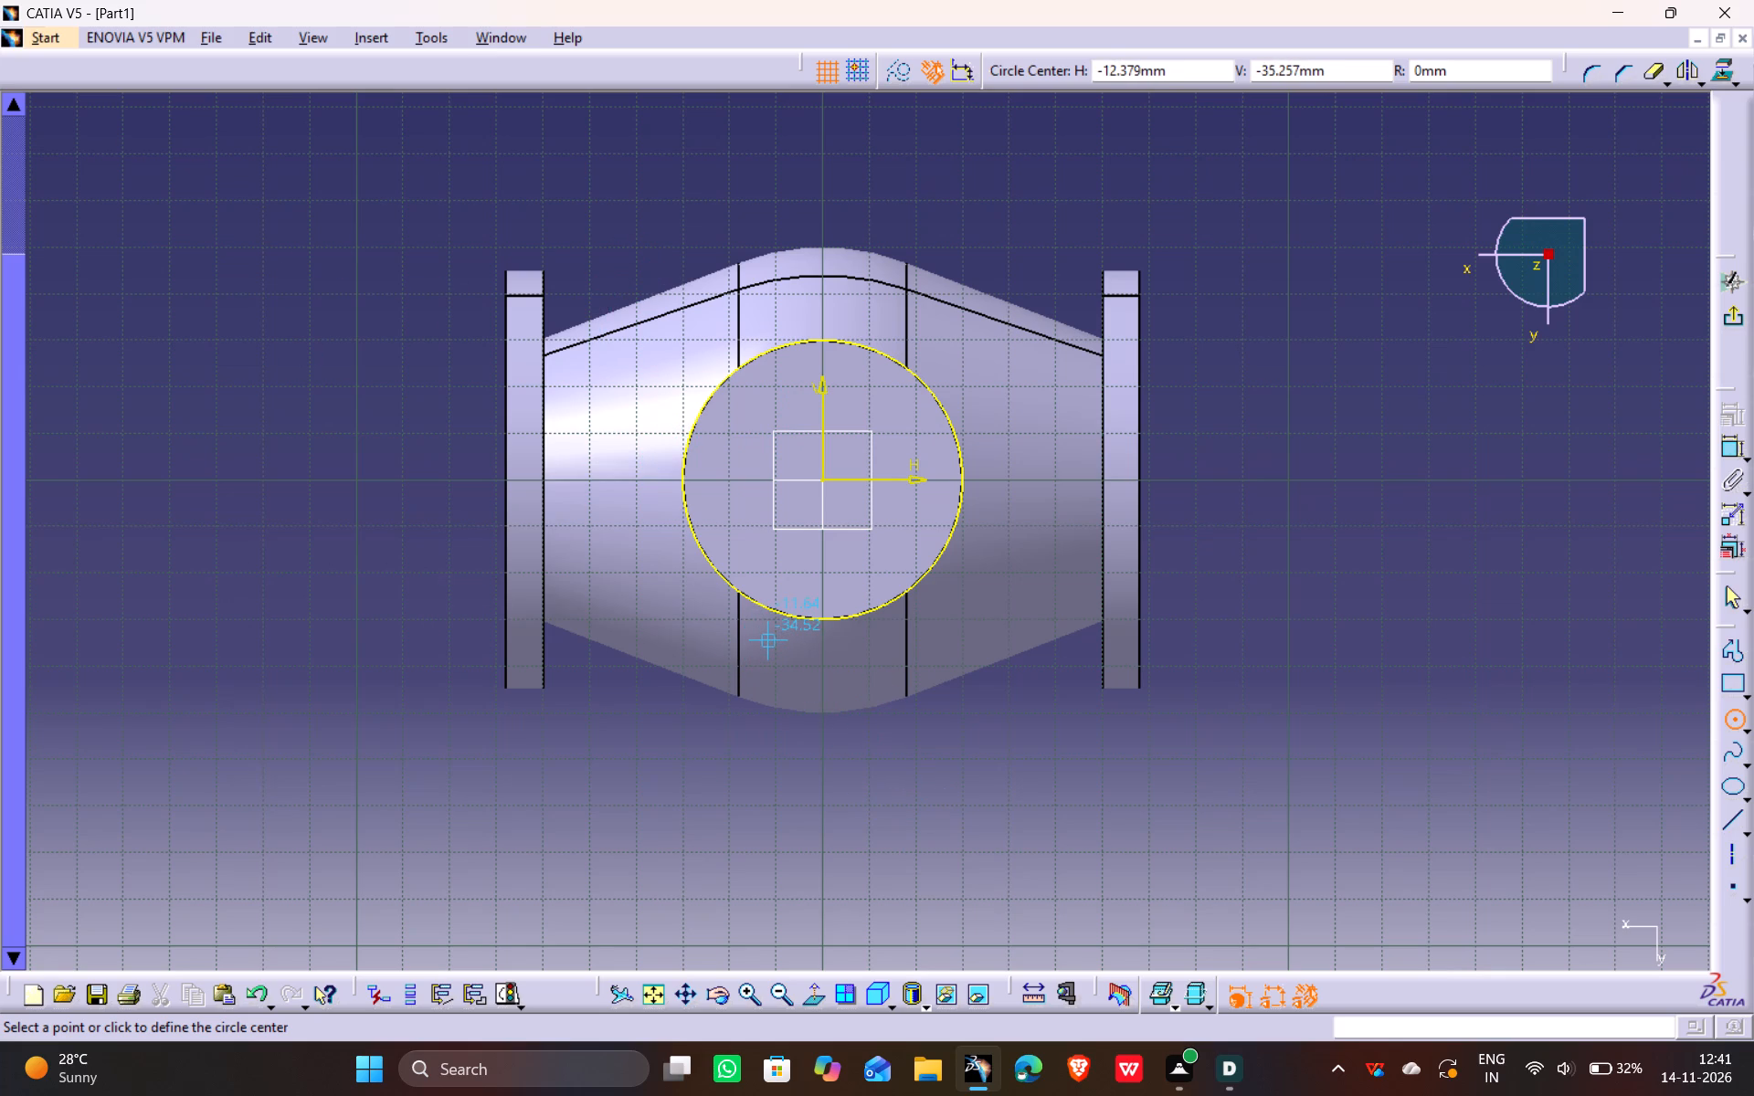
left_click(824, 479)
left_click(934, 660)
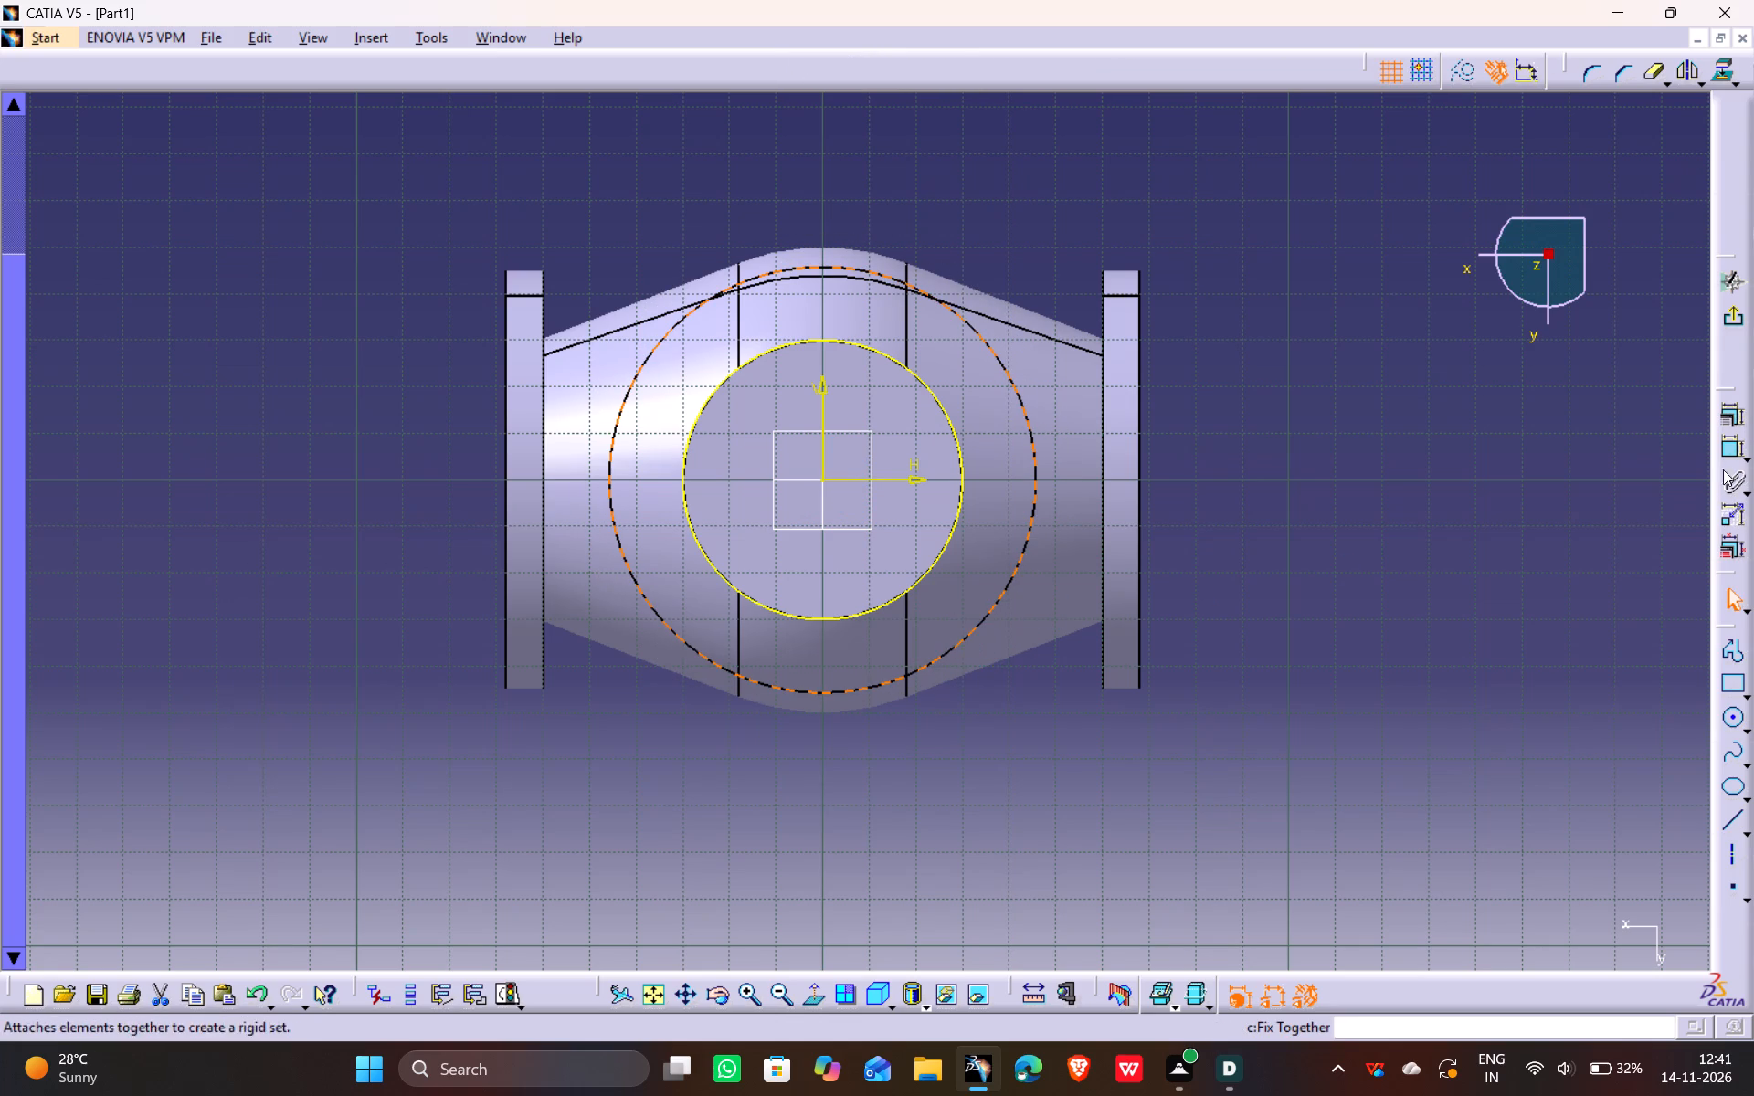
left_click(1733, 449)
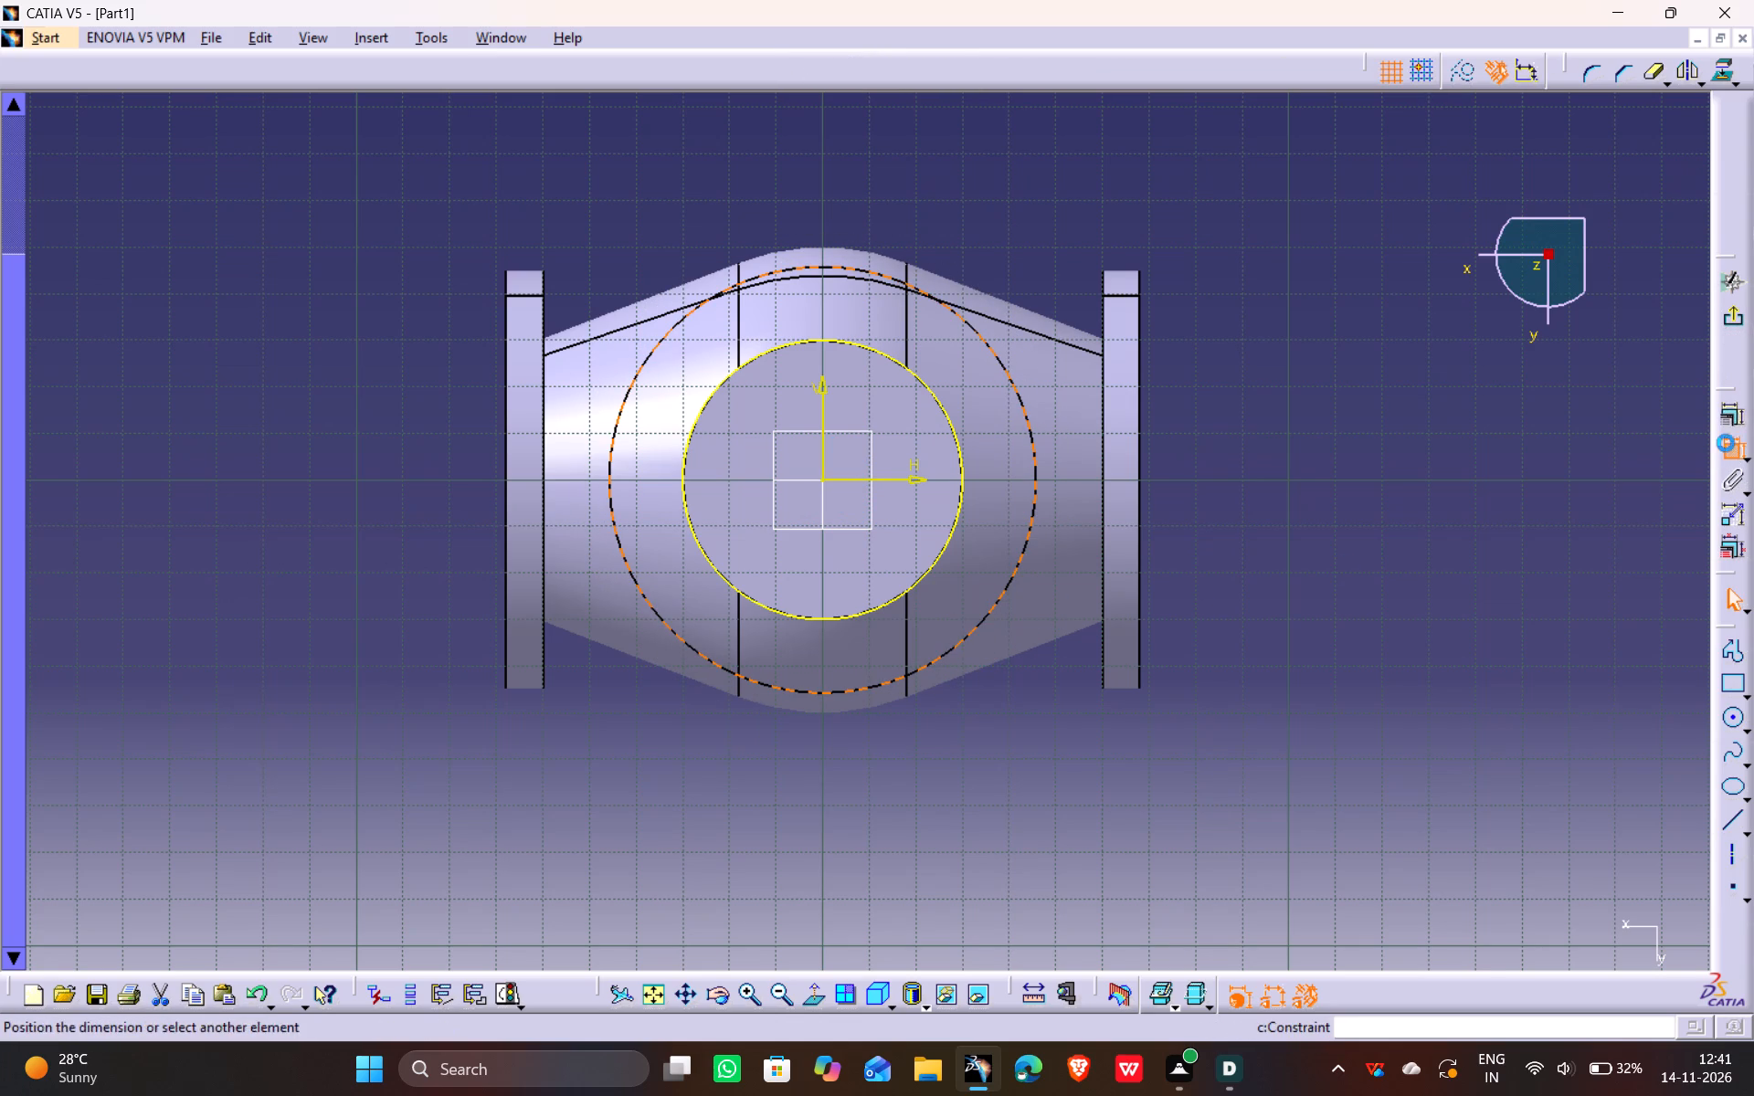
left_click(1067, 237)
double_click(1082, 229)
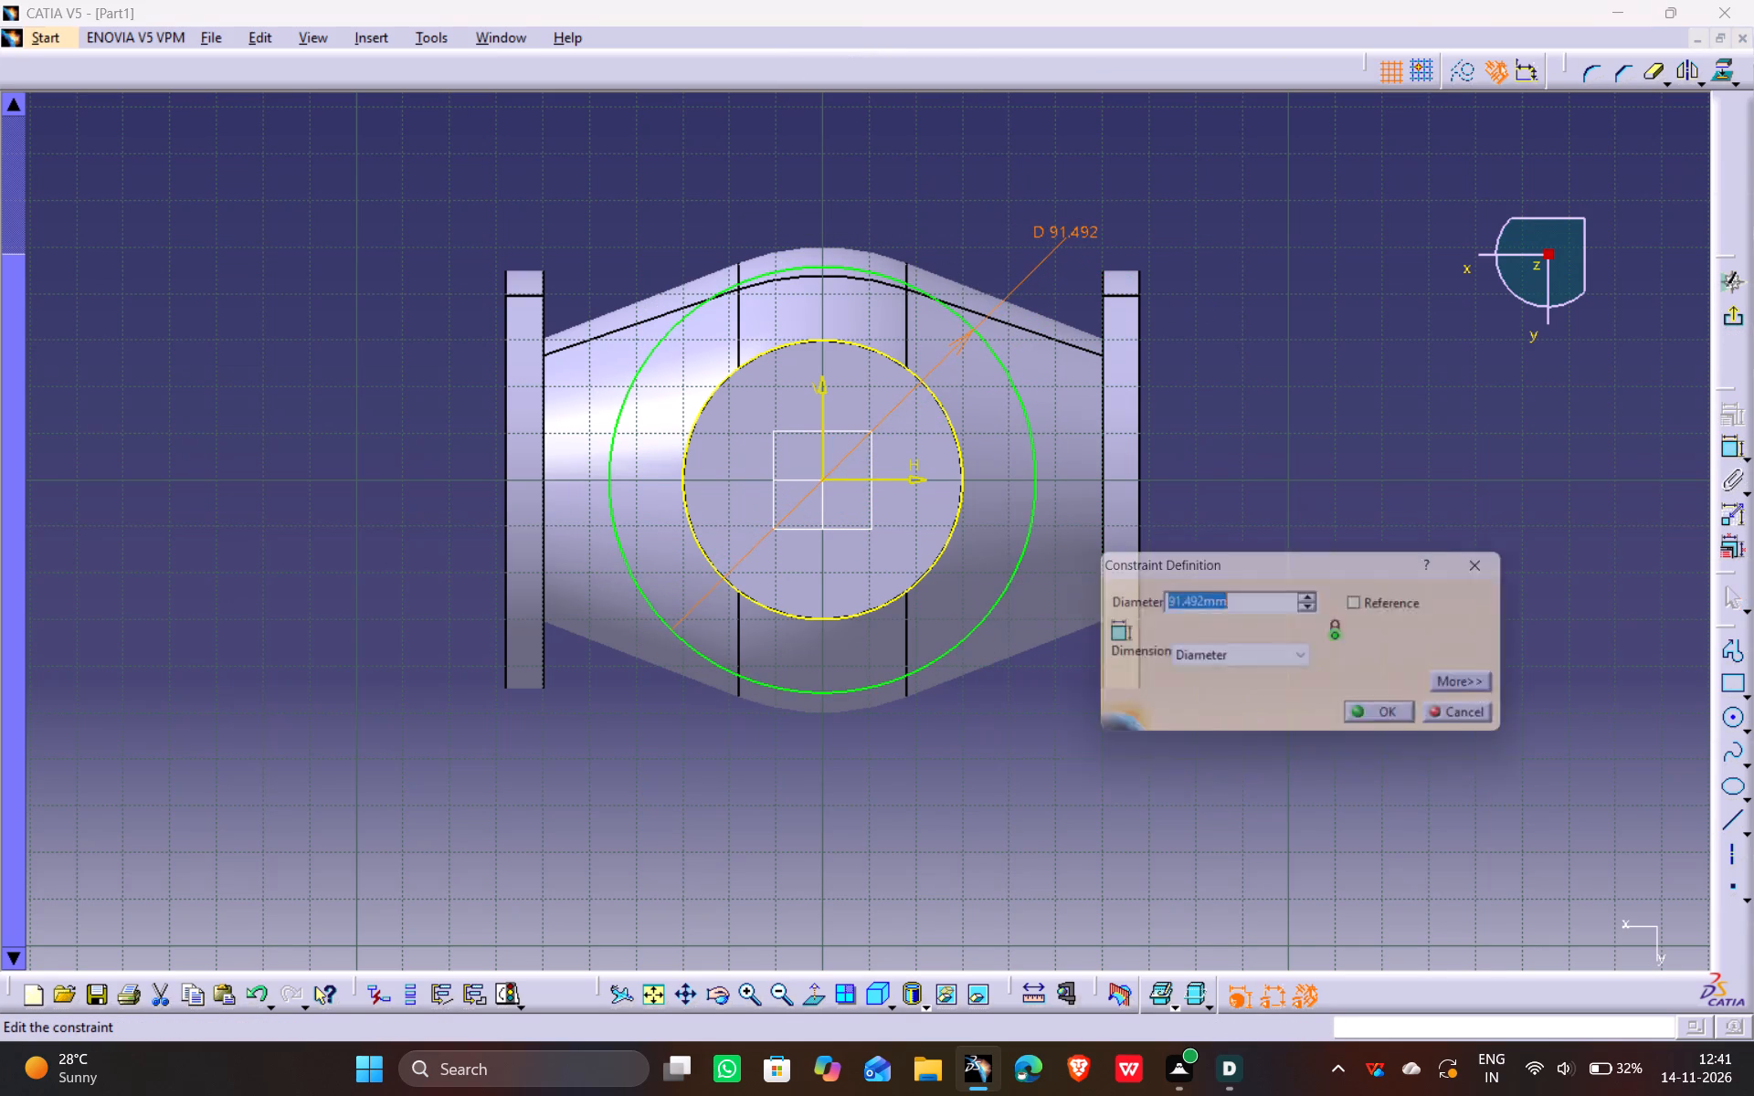
type("90")
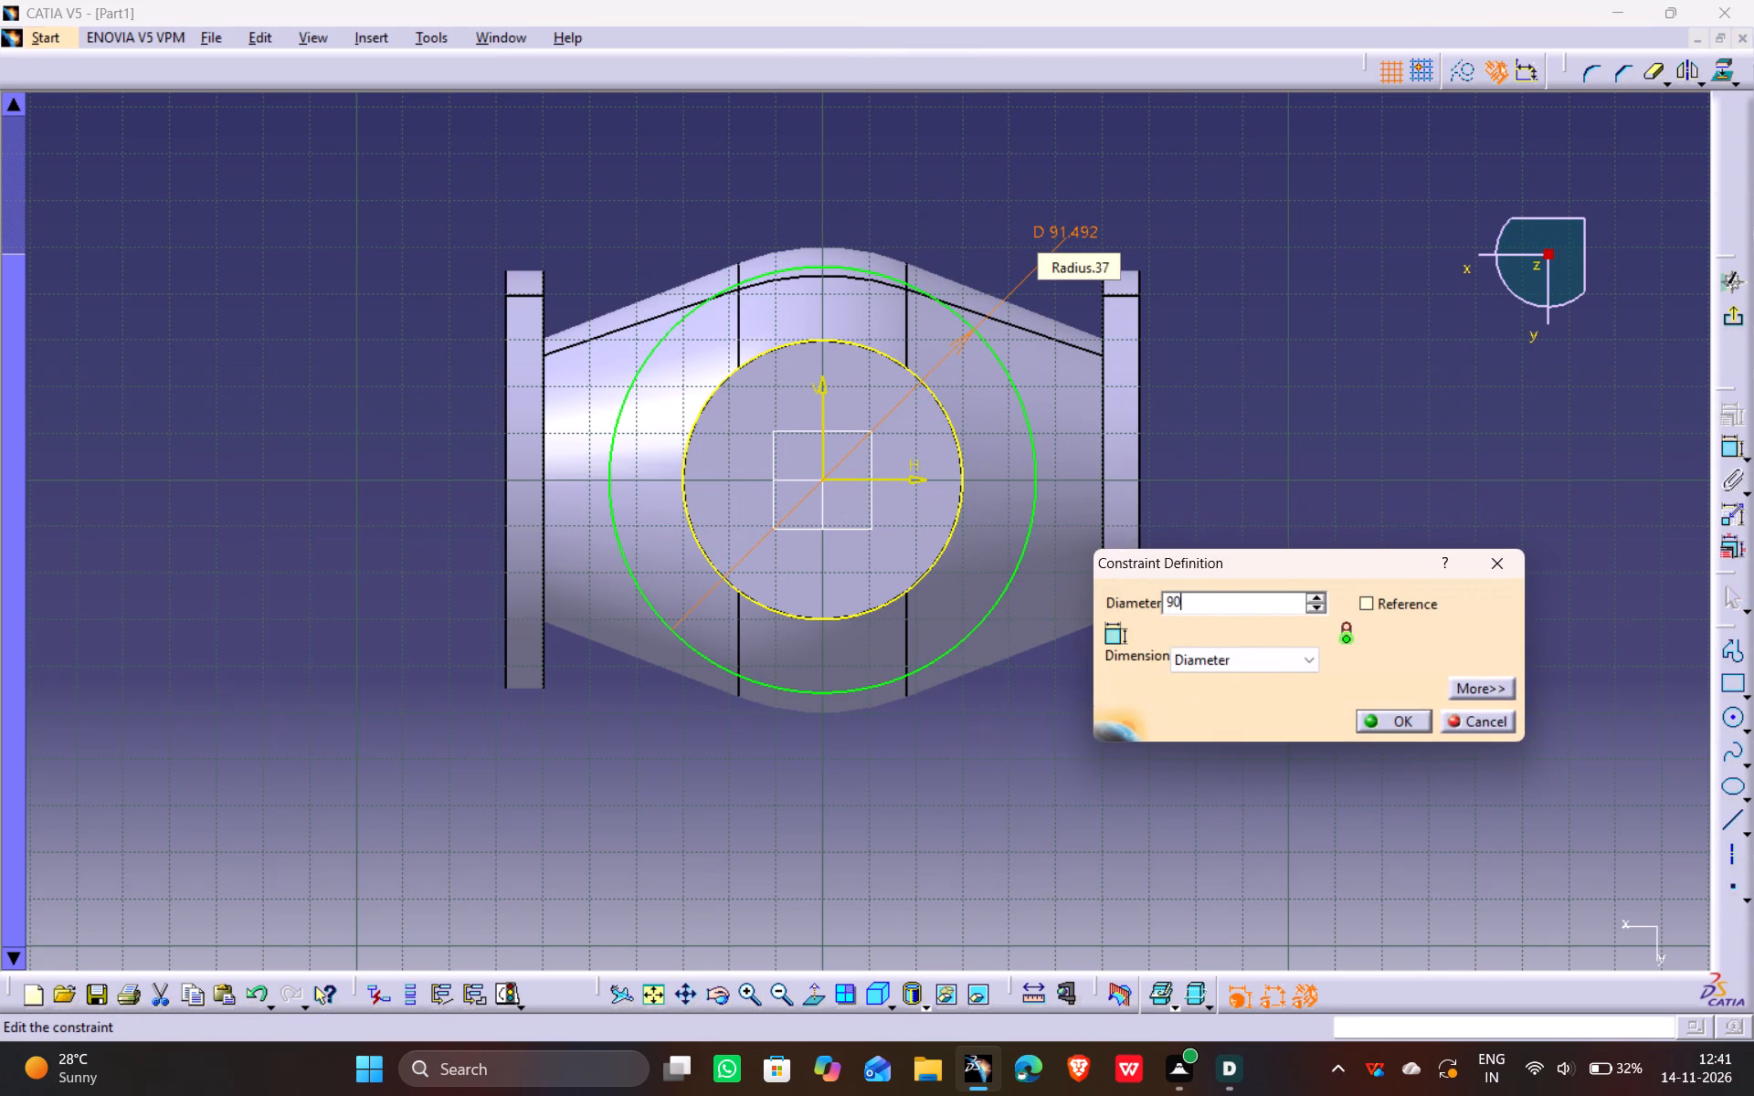
key("Return")
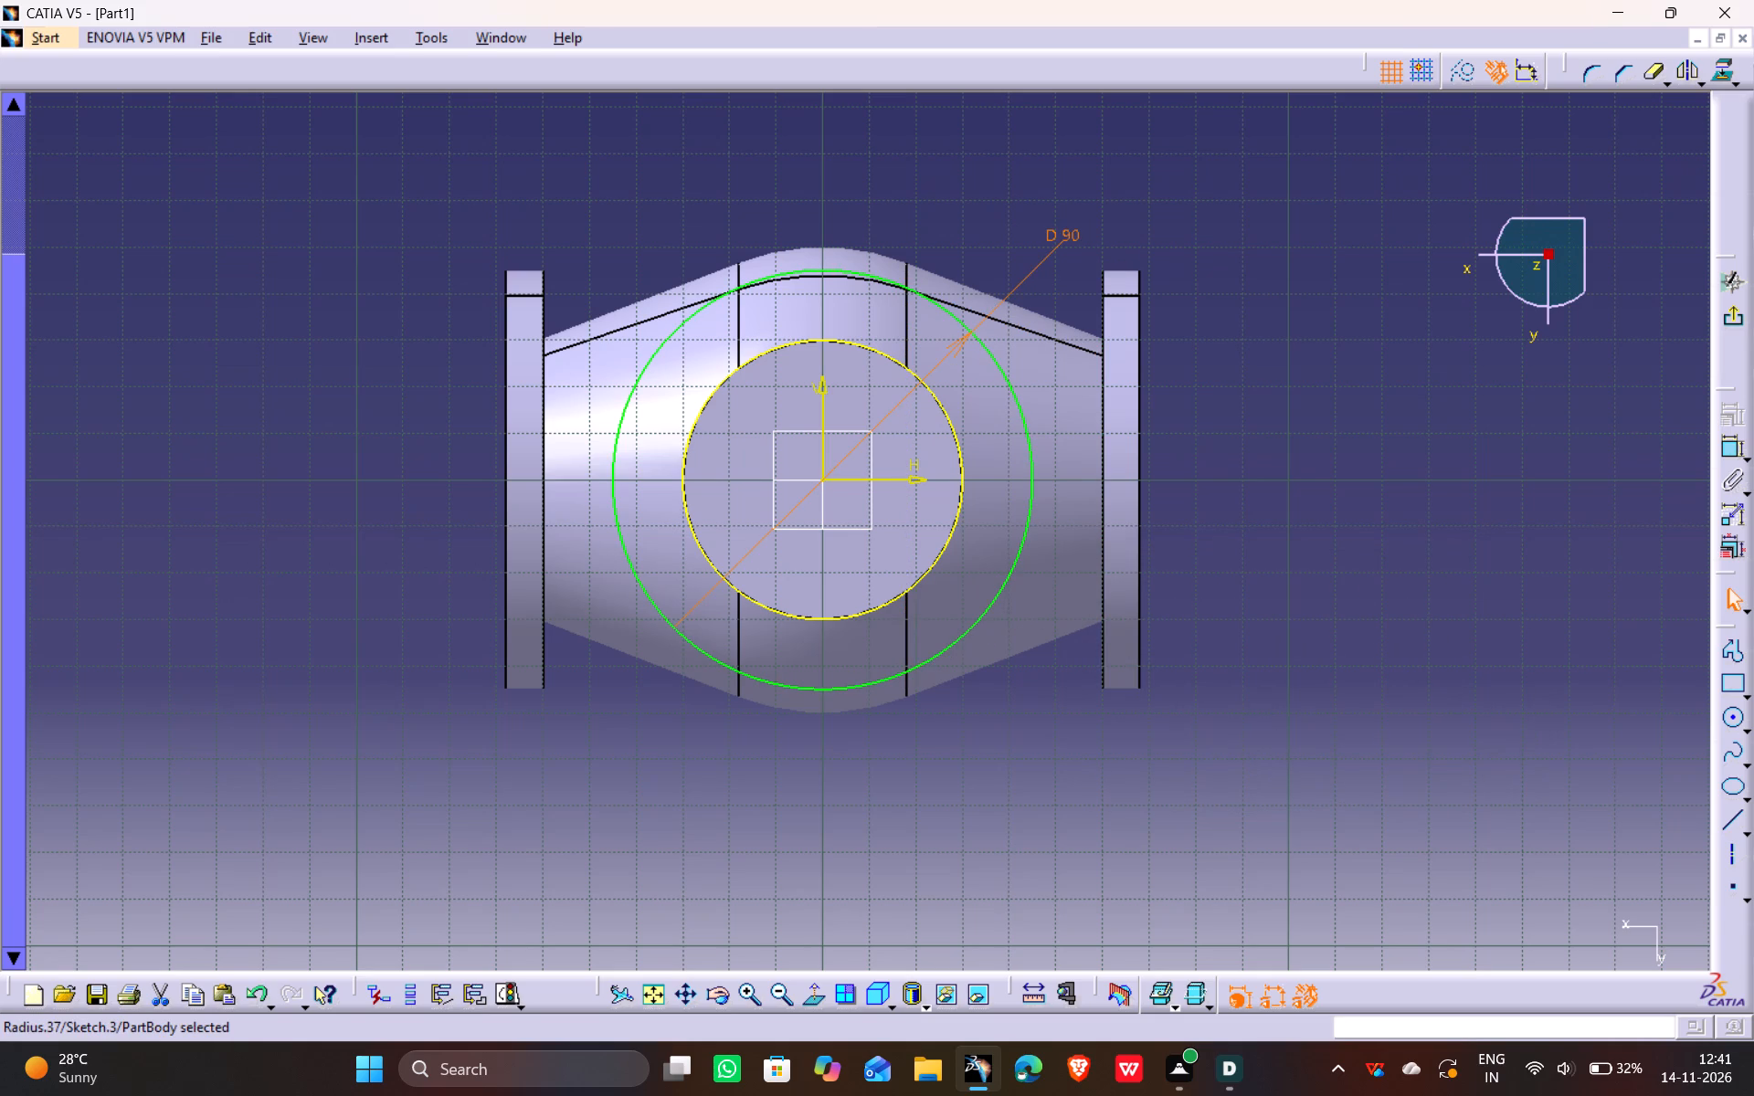
Exit the sketch and pad the flange ring profile 8 mm in the reversed direction, down towards the body.
left_click(1721, 331)
left_click(1738, 312)
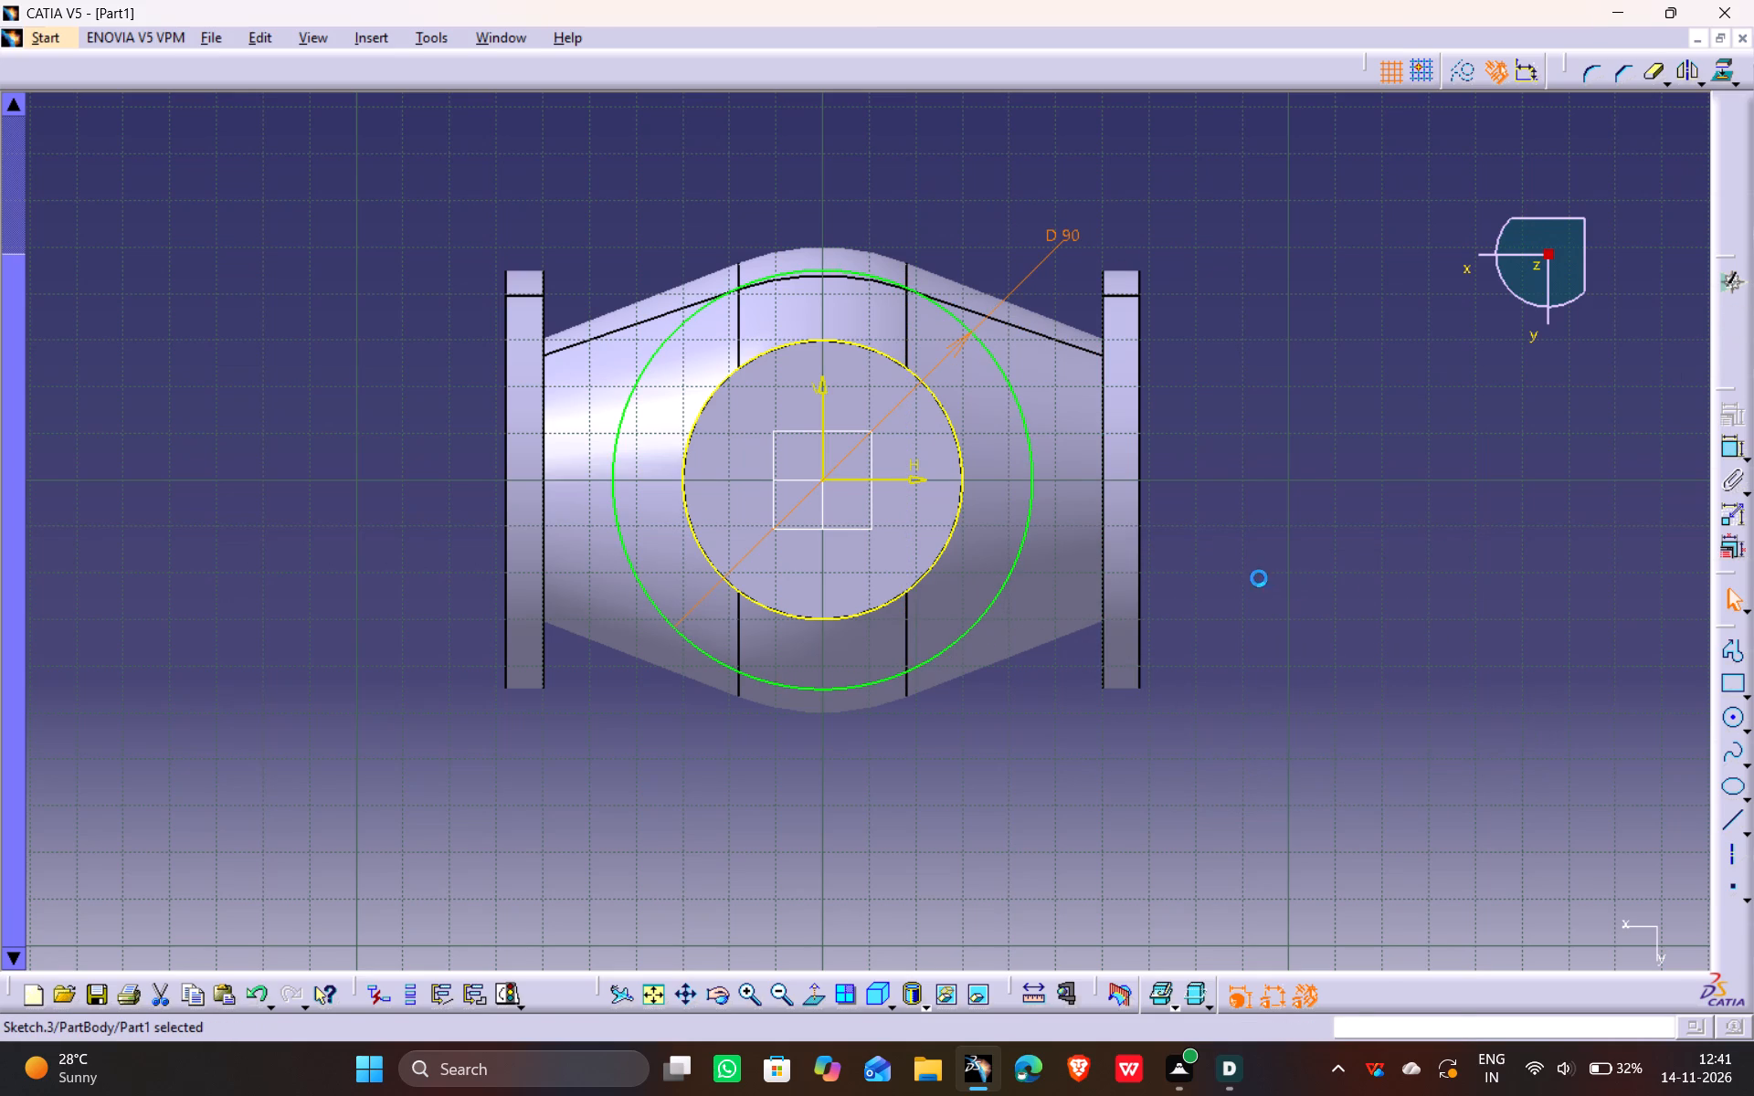
left_click(1731, 429)
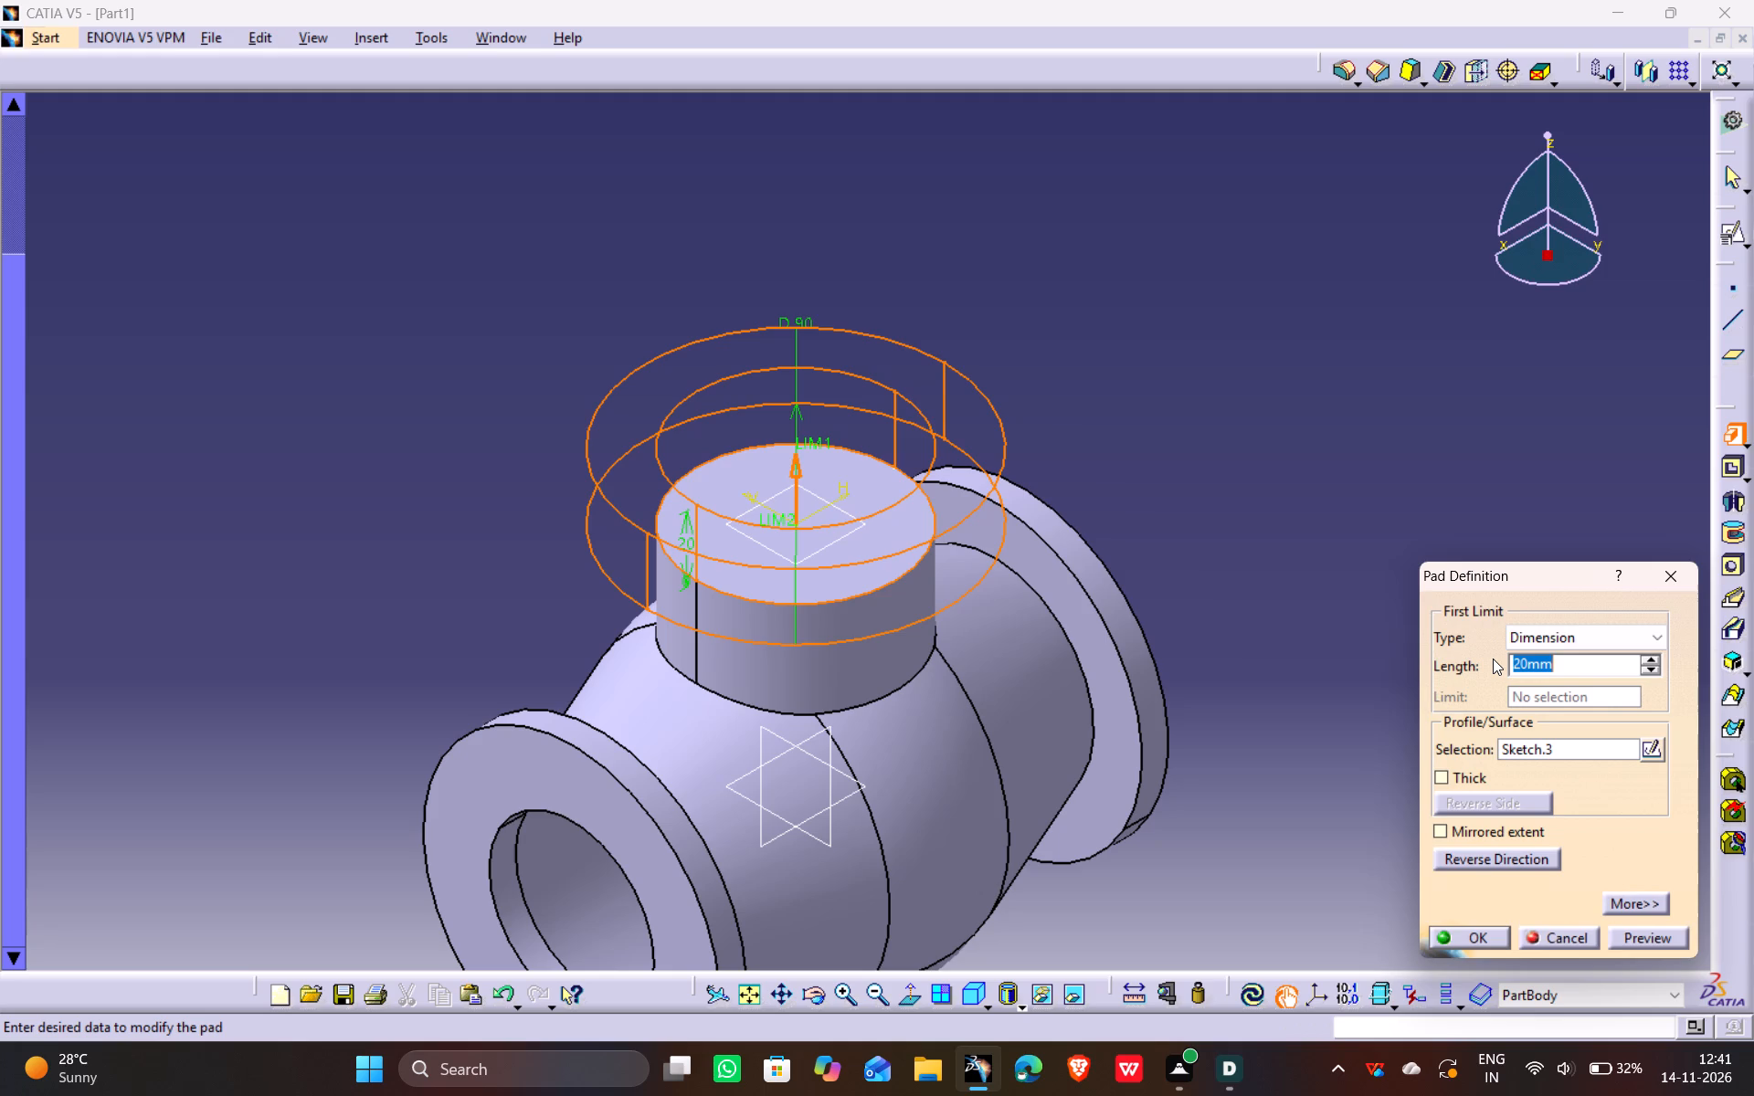
key("8")
scroll(1493, 651, "up", 1)
left_click(1549, 855)
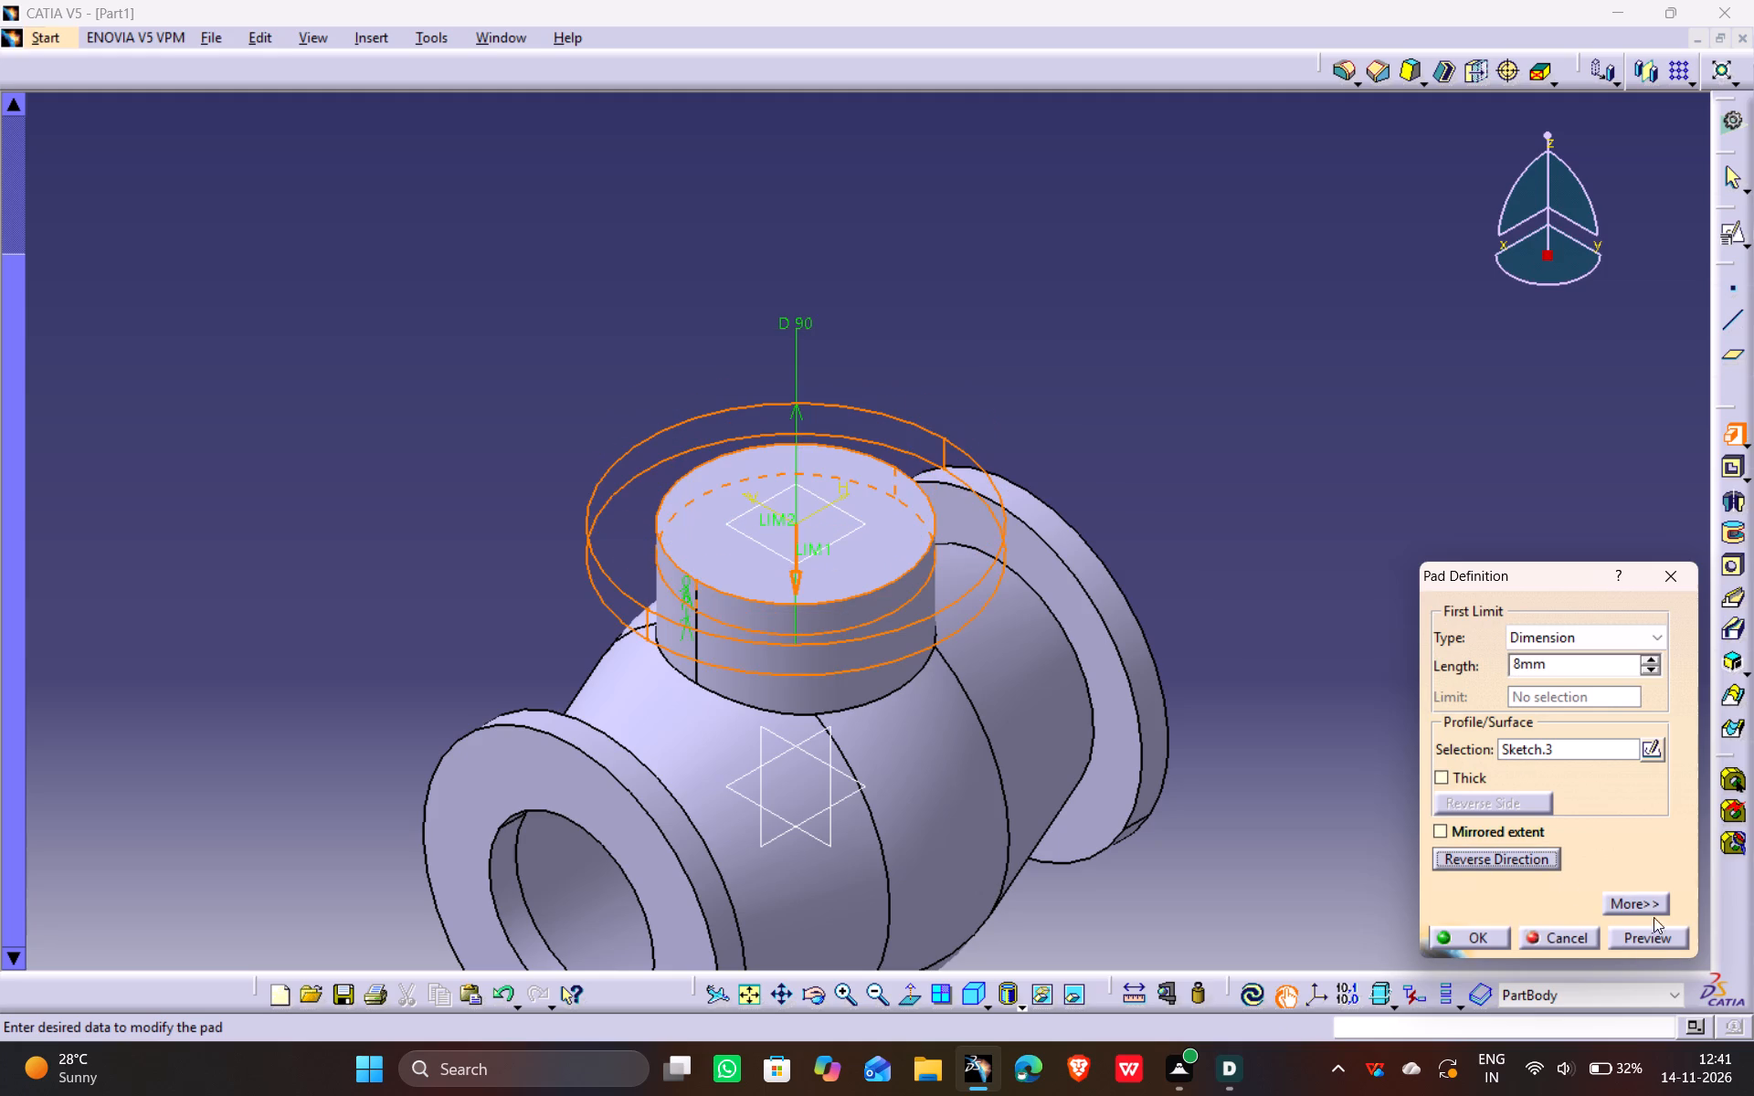
left_click(1656, 944)
left_click(1485, 937)
left_click_drag(1267, 505, 1266, 503)
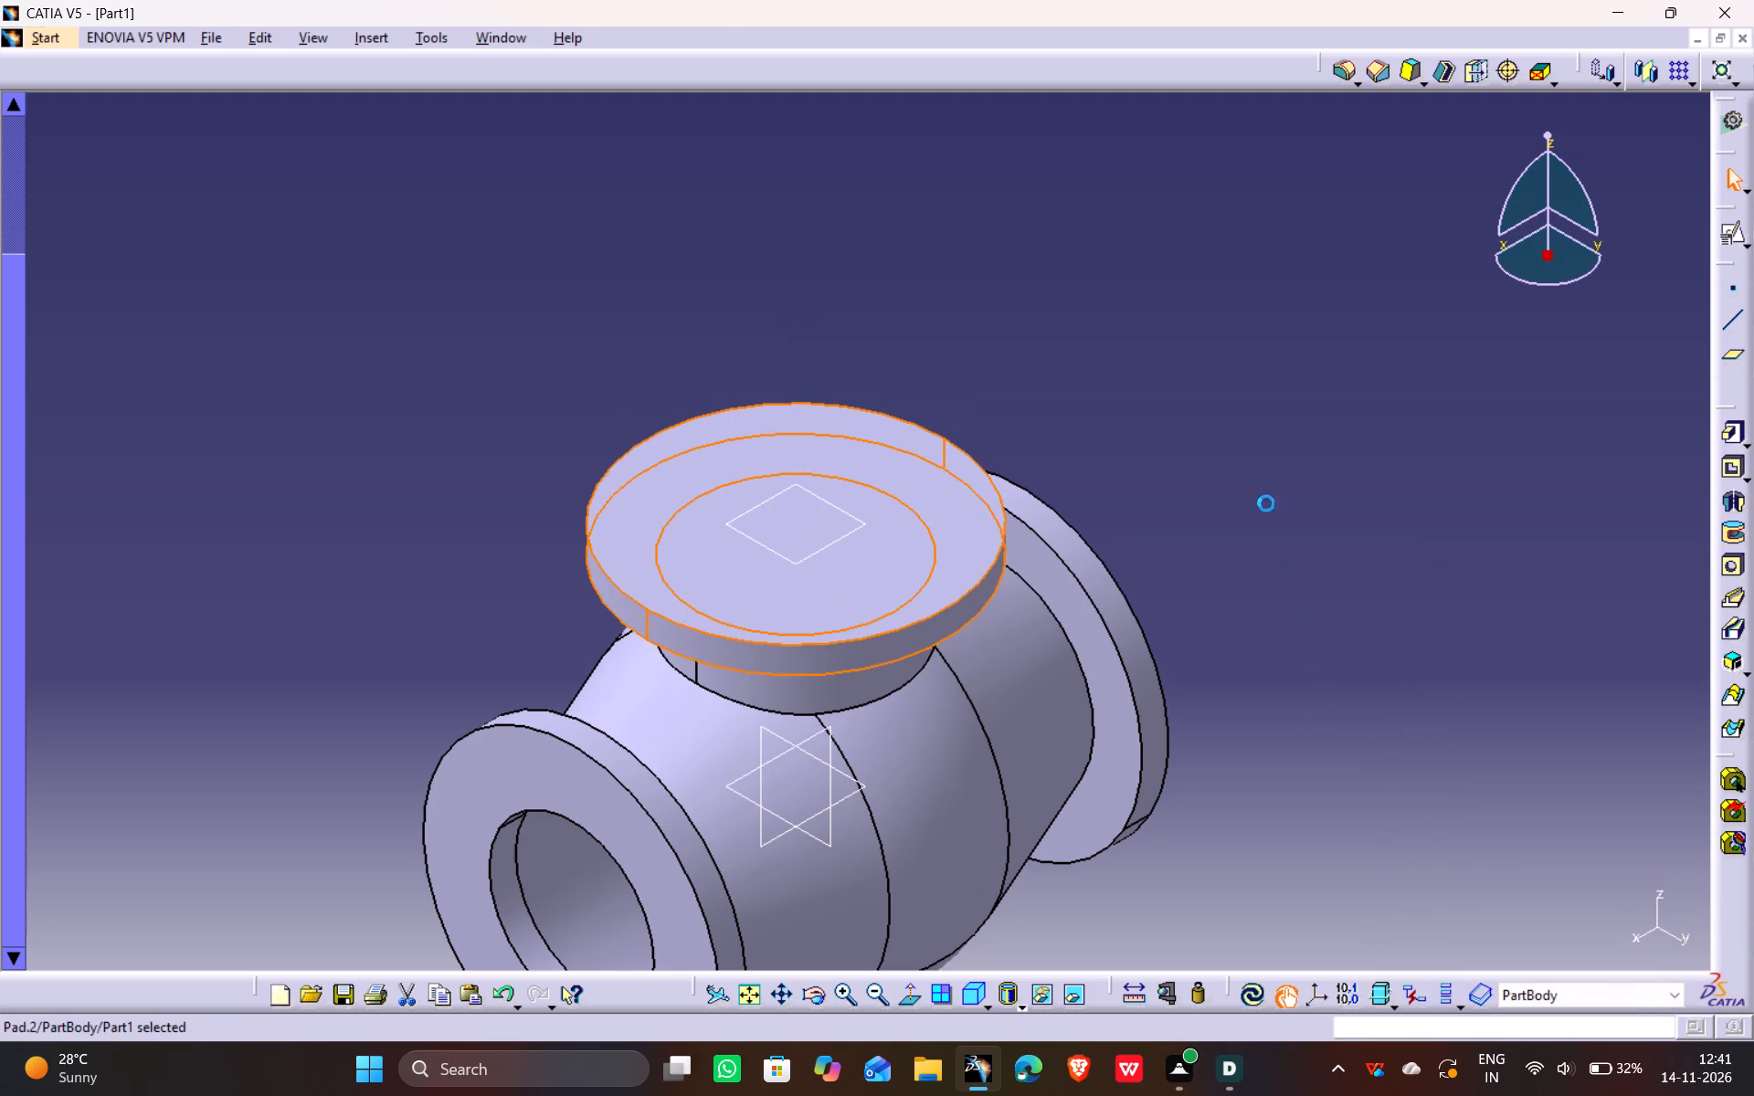
left_click_drag(1266, 503, 1255, 495)
Start another positioned sketch on the offset plane at the flange top with both H and V directions reversed.
left_click(856, 526)
left_click(1736, 247)
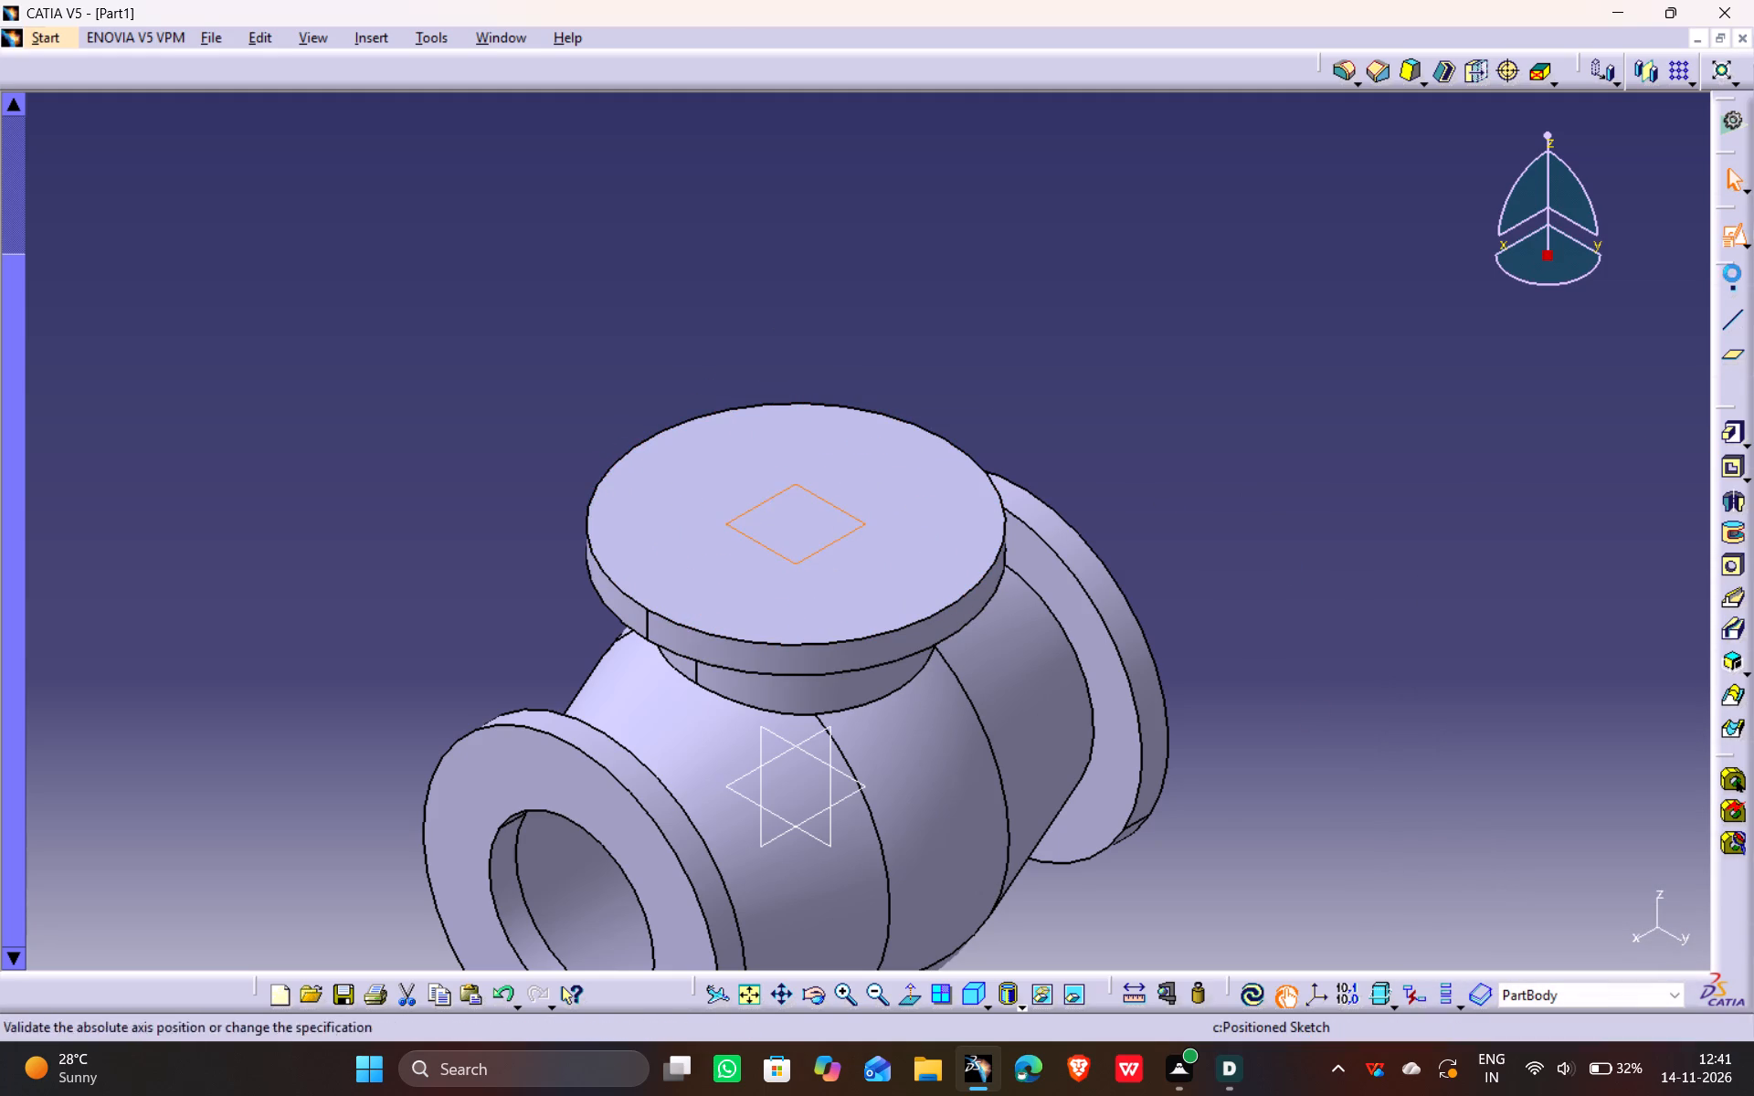
left_click(1543, 985)
left_click(1590, 971)
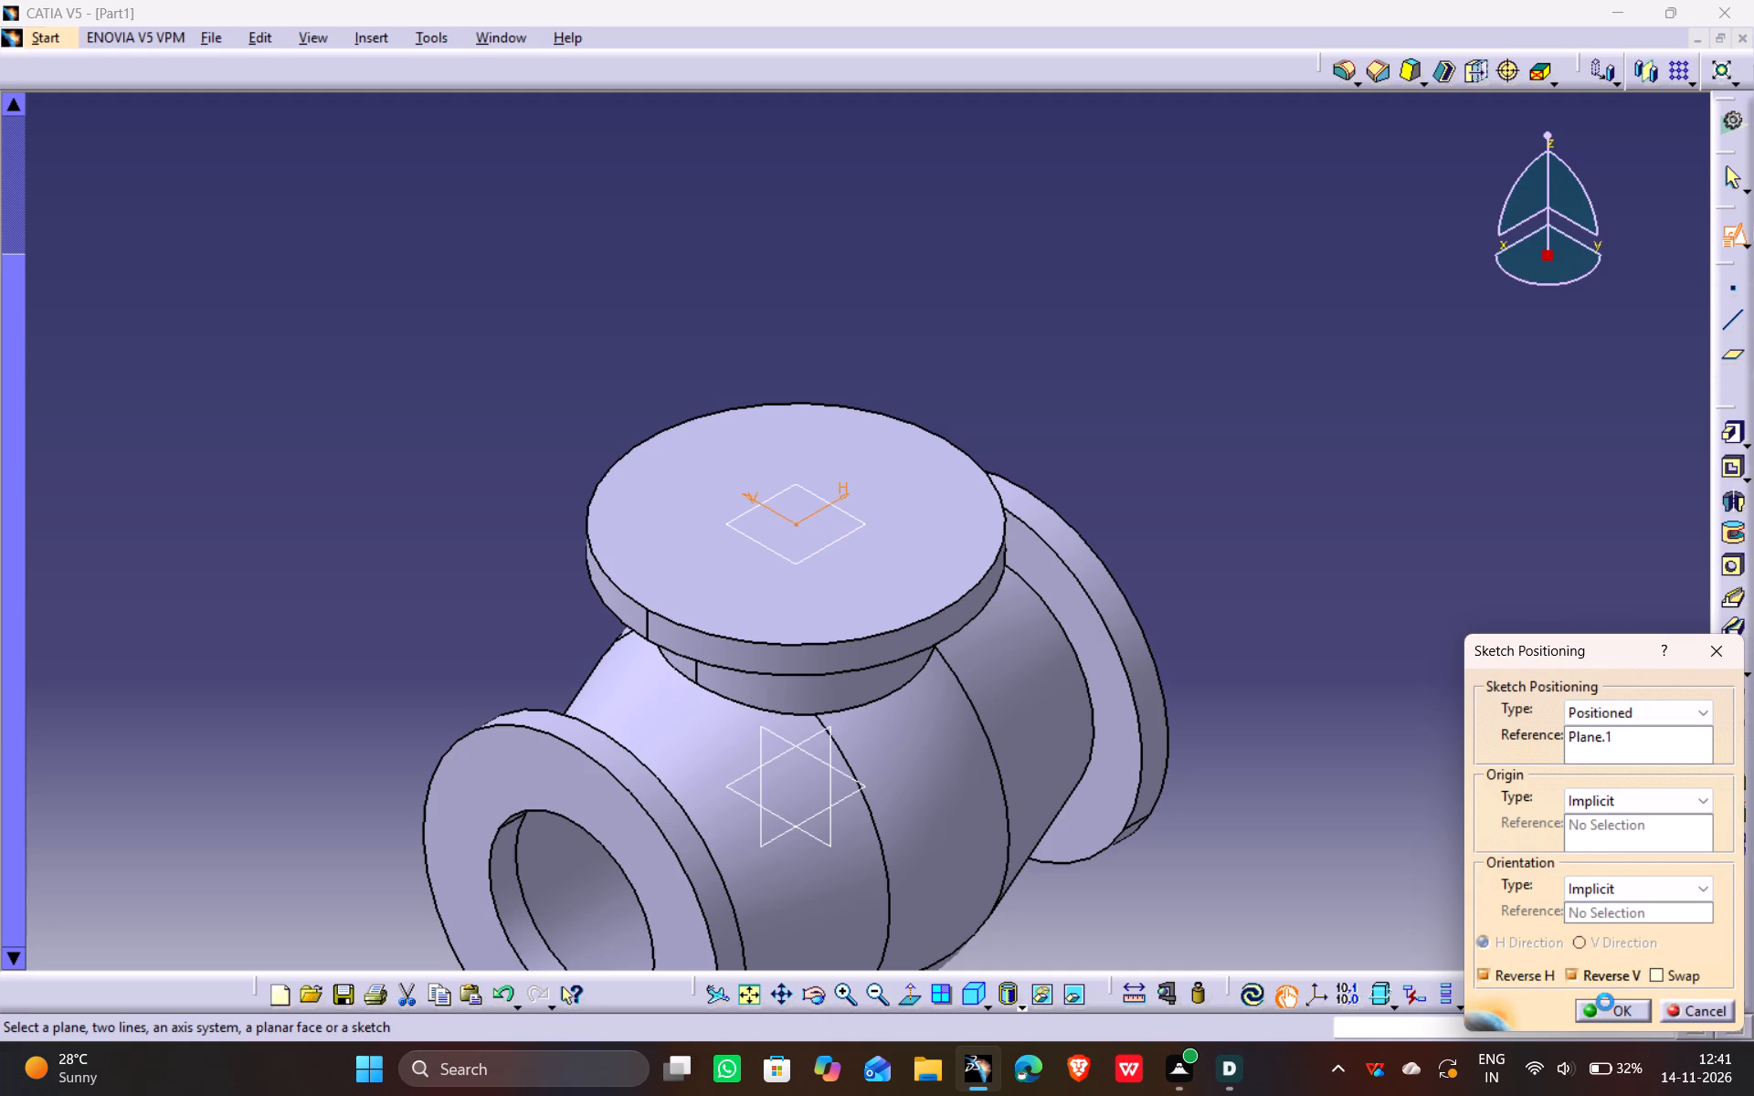
left_click(1609, 1016)
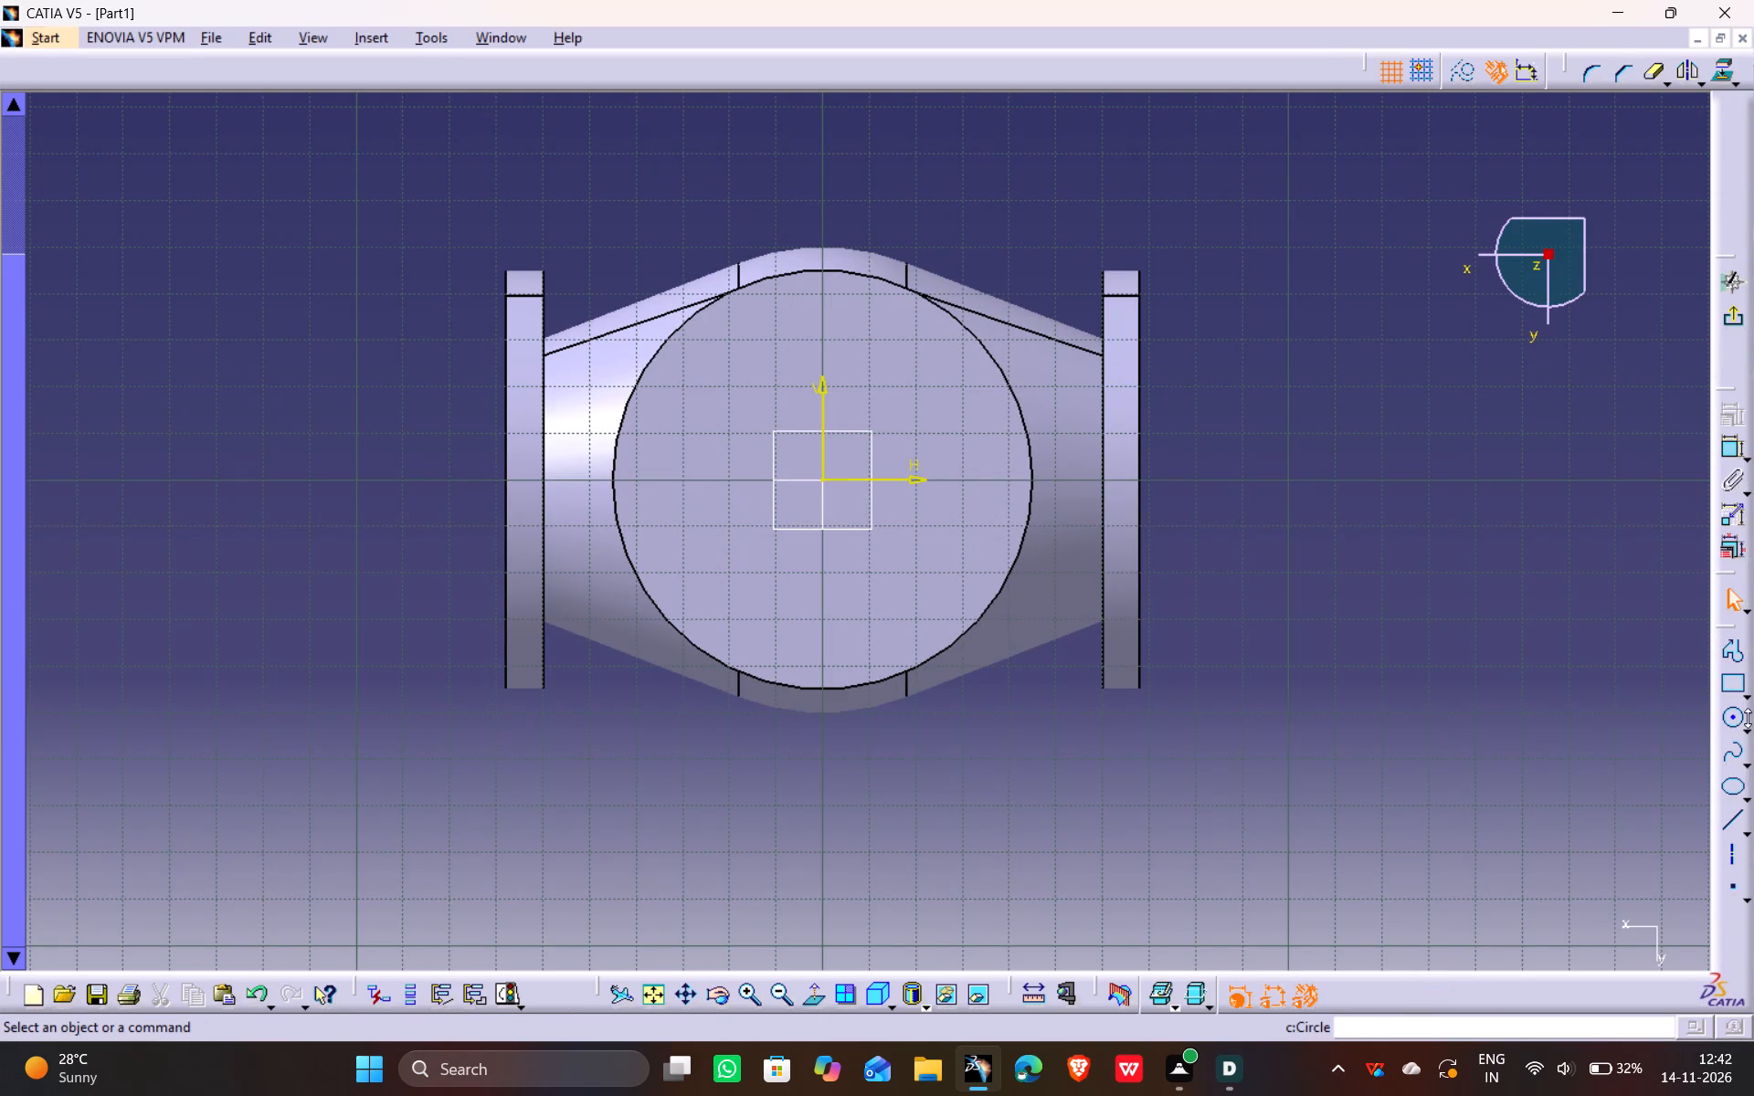
Sketch a circle centred on the sketch origin and constrain its diameter to 50 mm.
left_click(1738, 723)
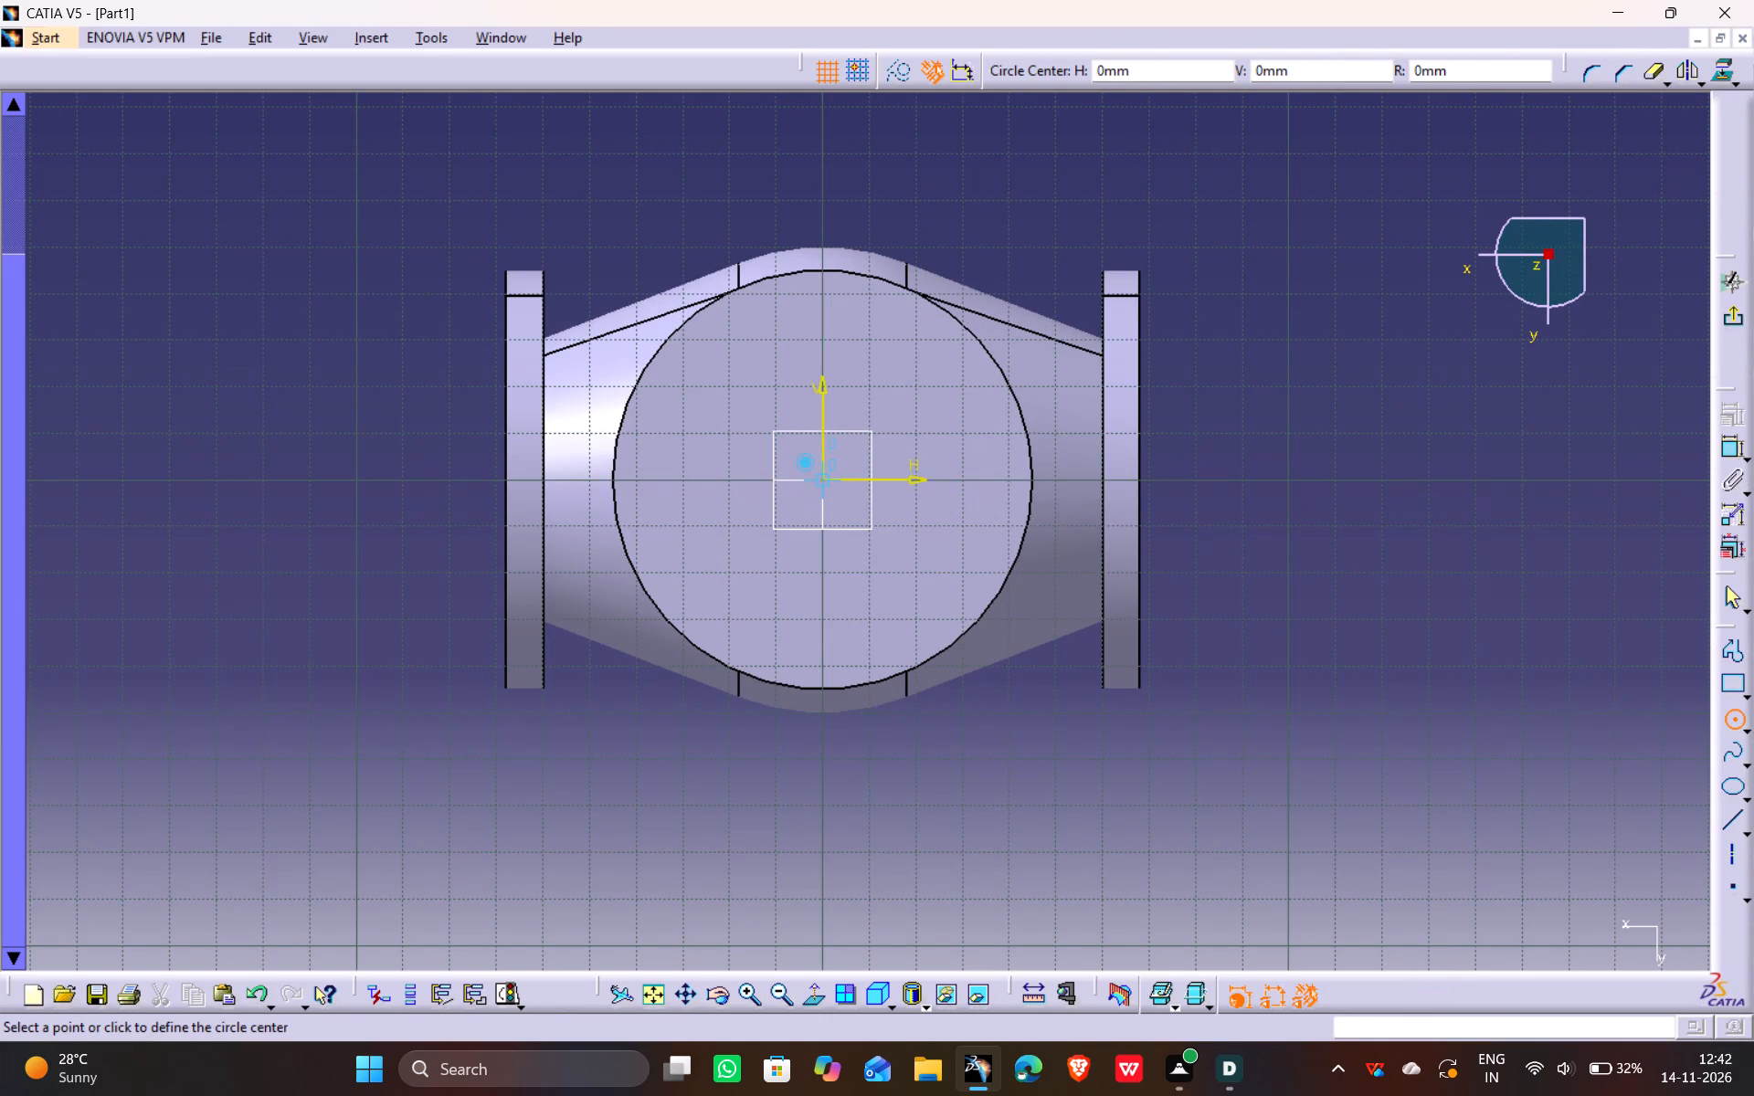
left_click(819, 479)
left_click(816, 627)
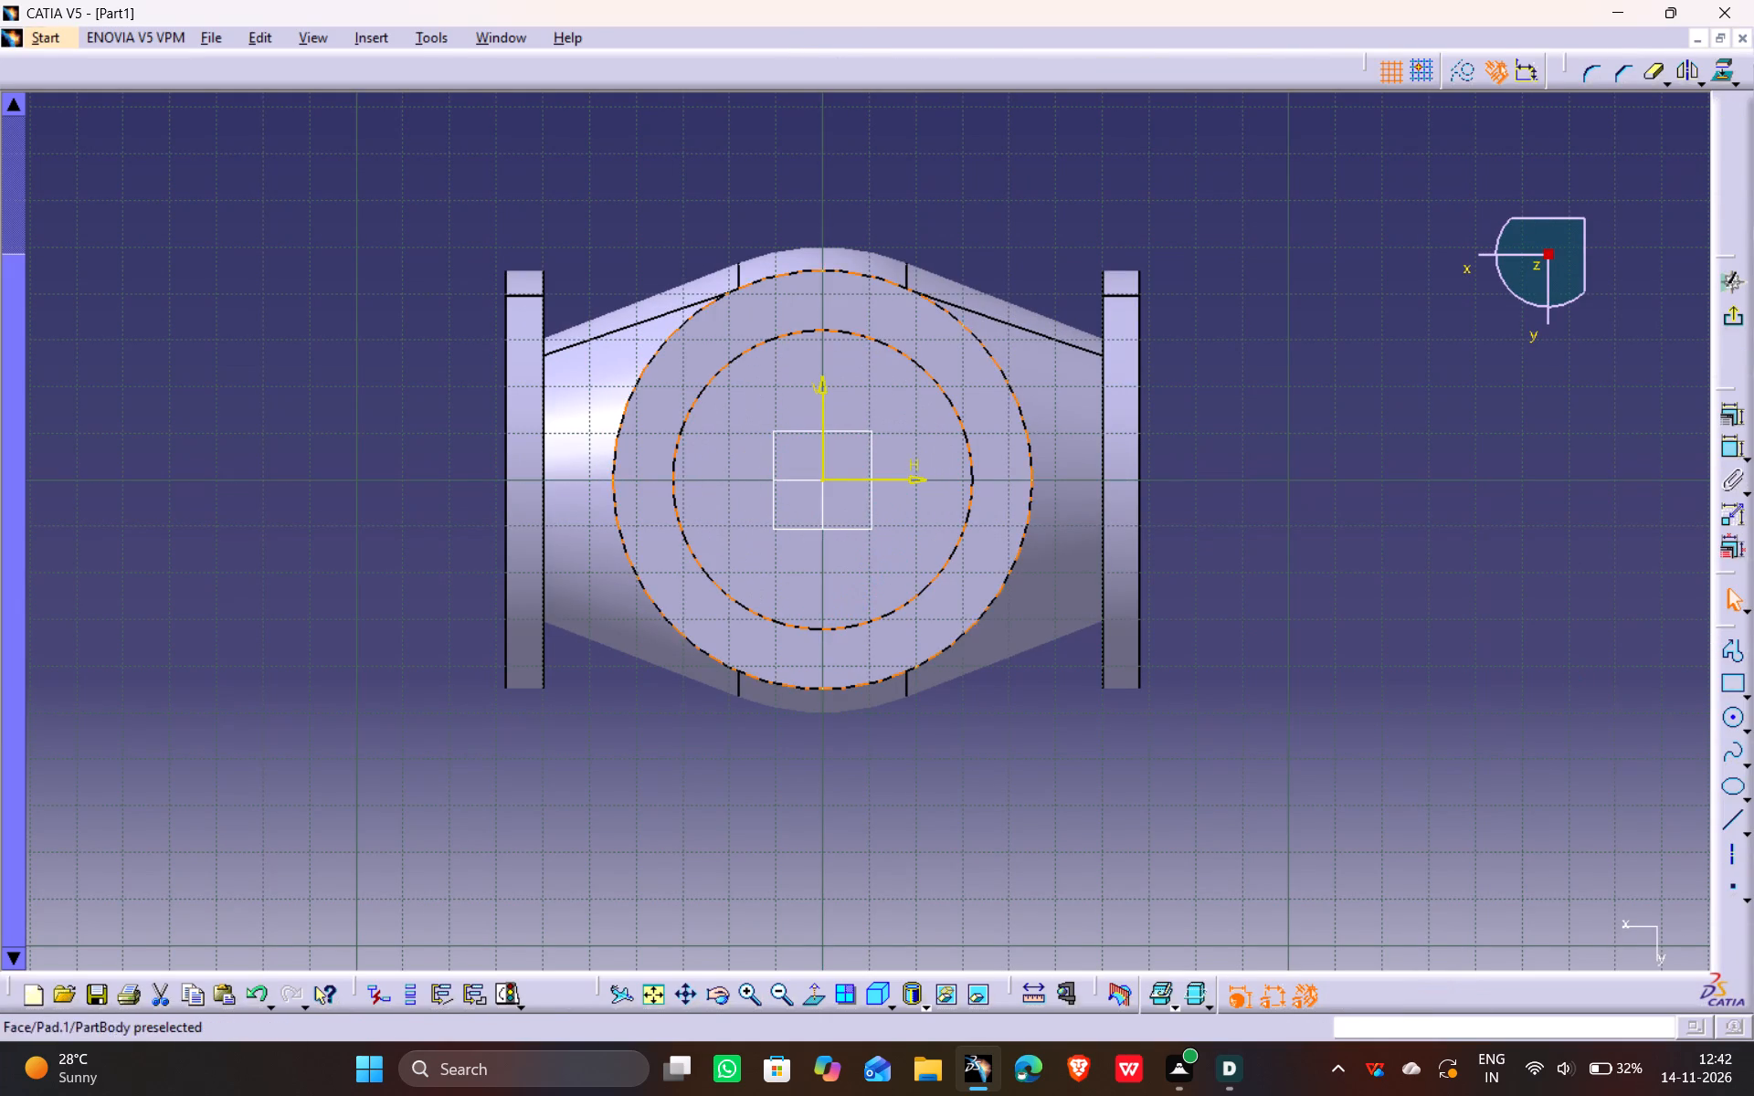
left_click_drag(1727, 451, 1720, 443)
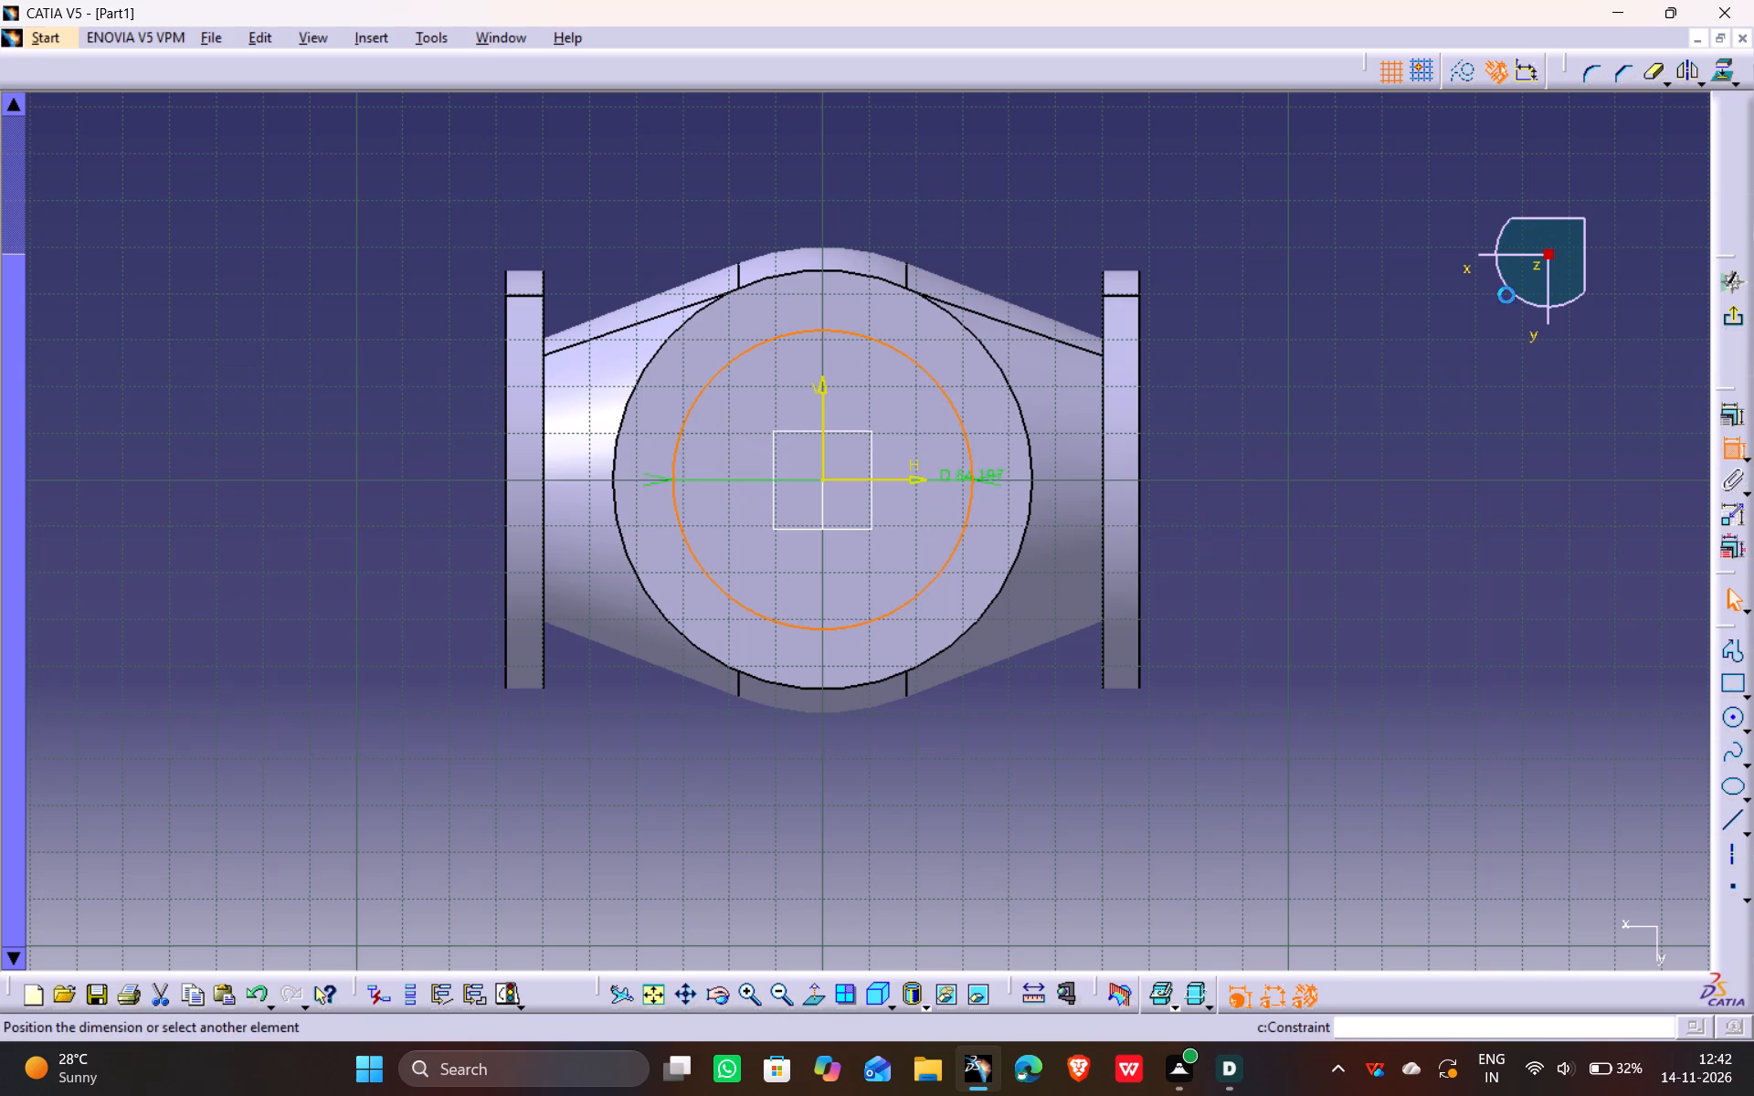
left_click(1179, 203)
double_click(1192, 192)
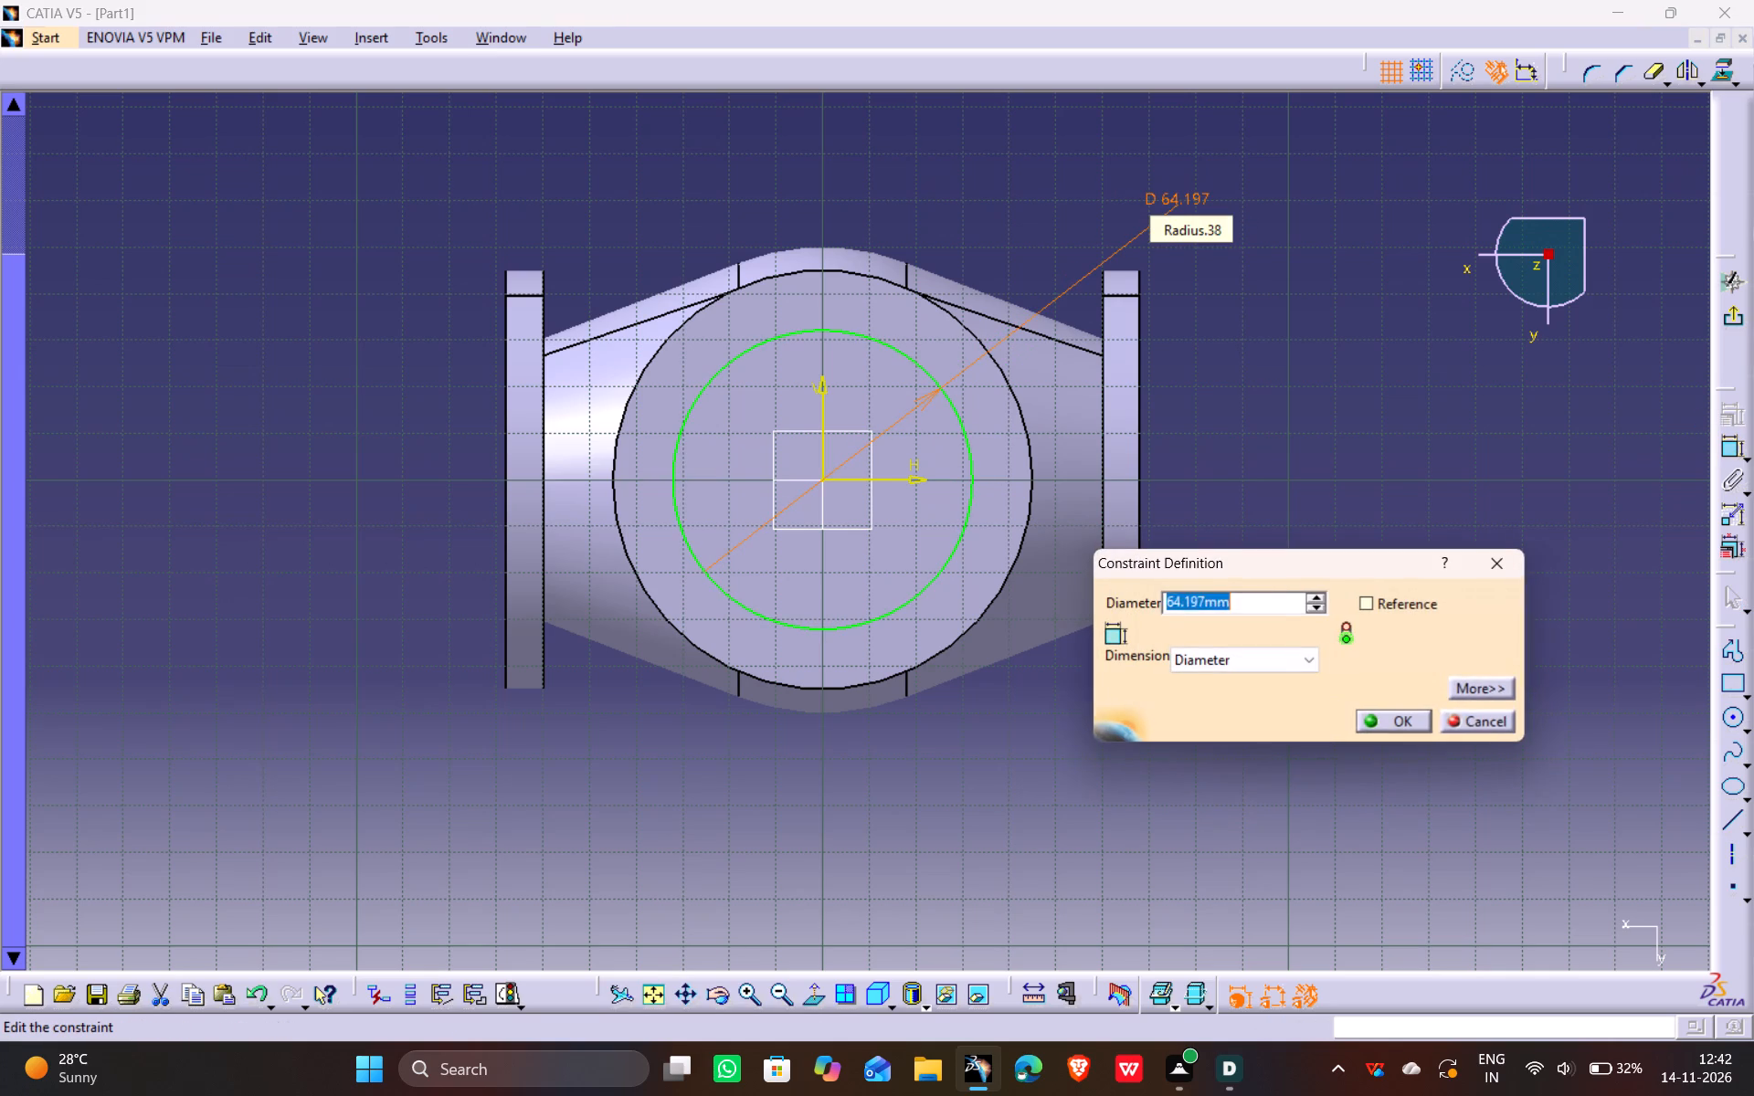
type("50")
key("Return")
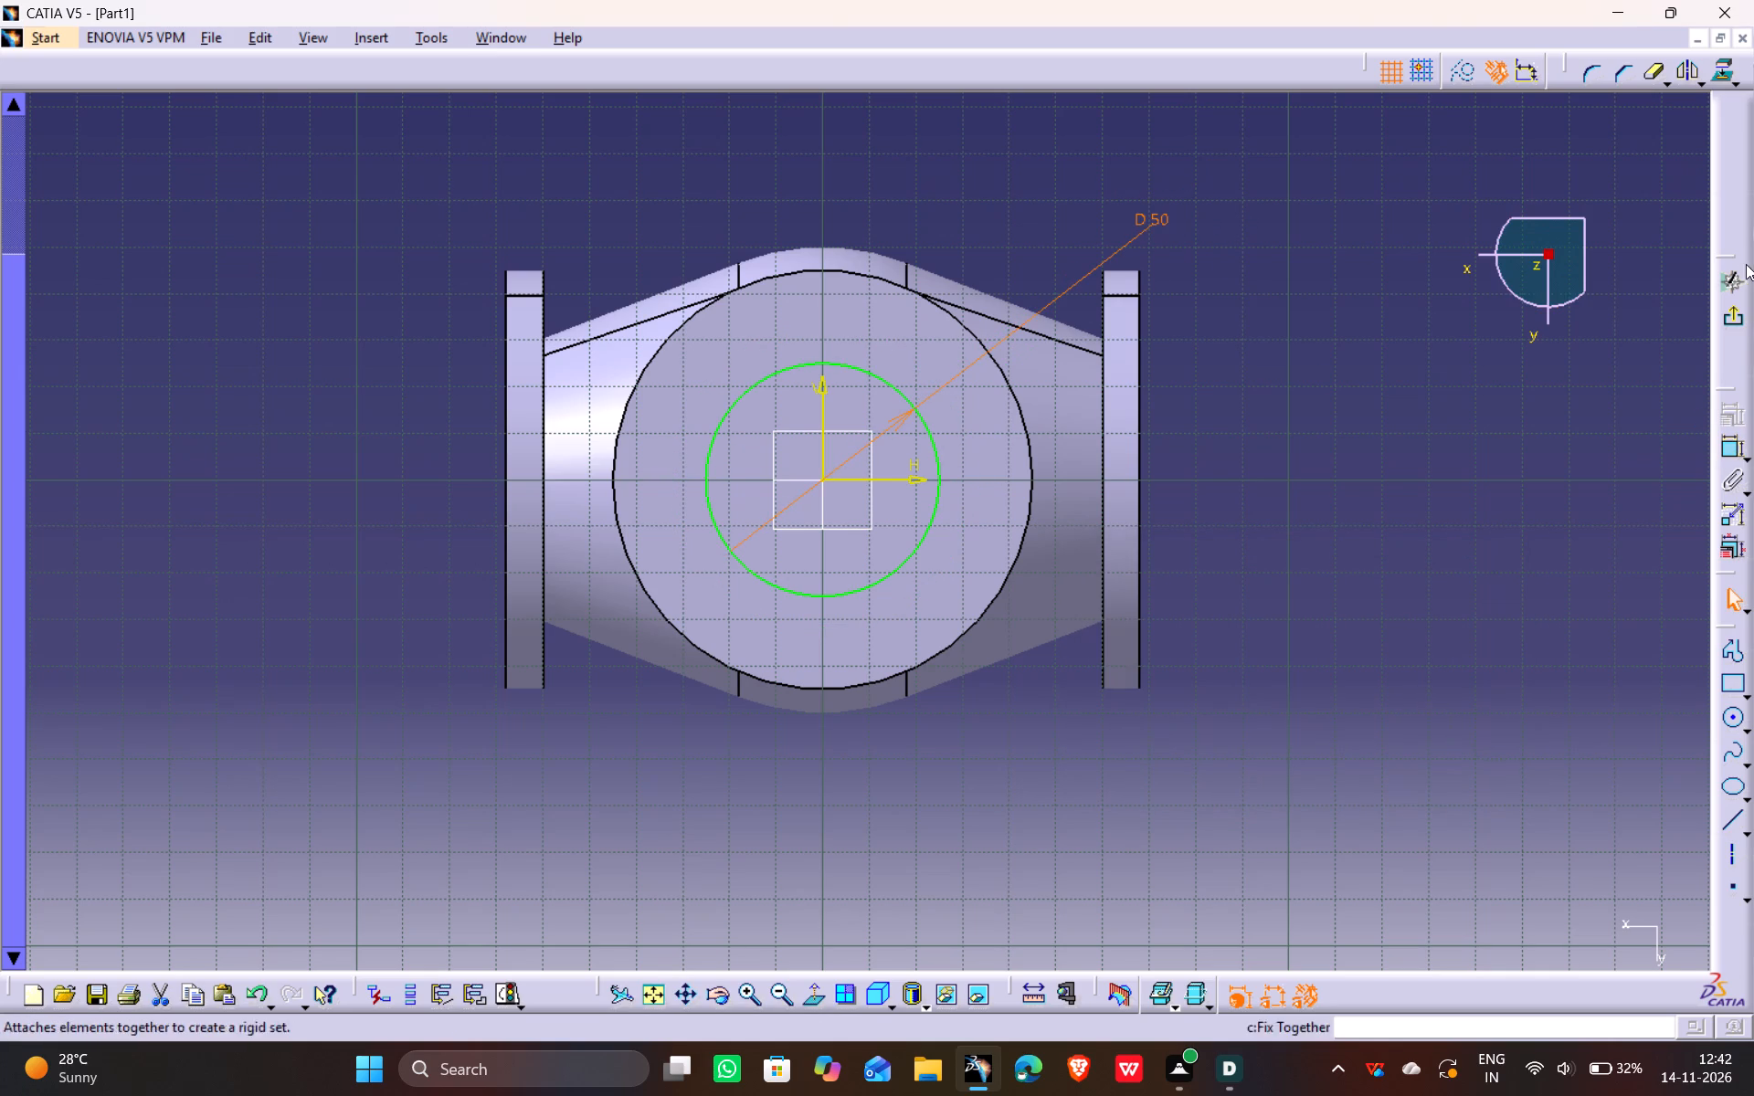
Exit the sketch and pocket the 50 mm circle with the Up to plane limit at the xy plane.
left_click(1747, 318)
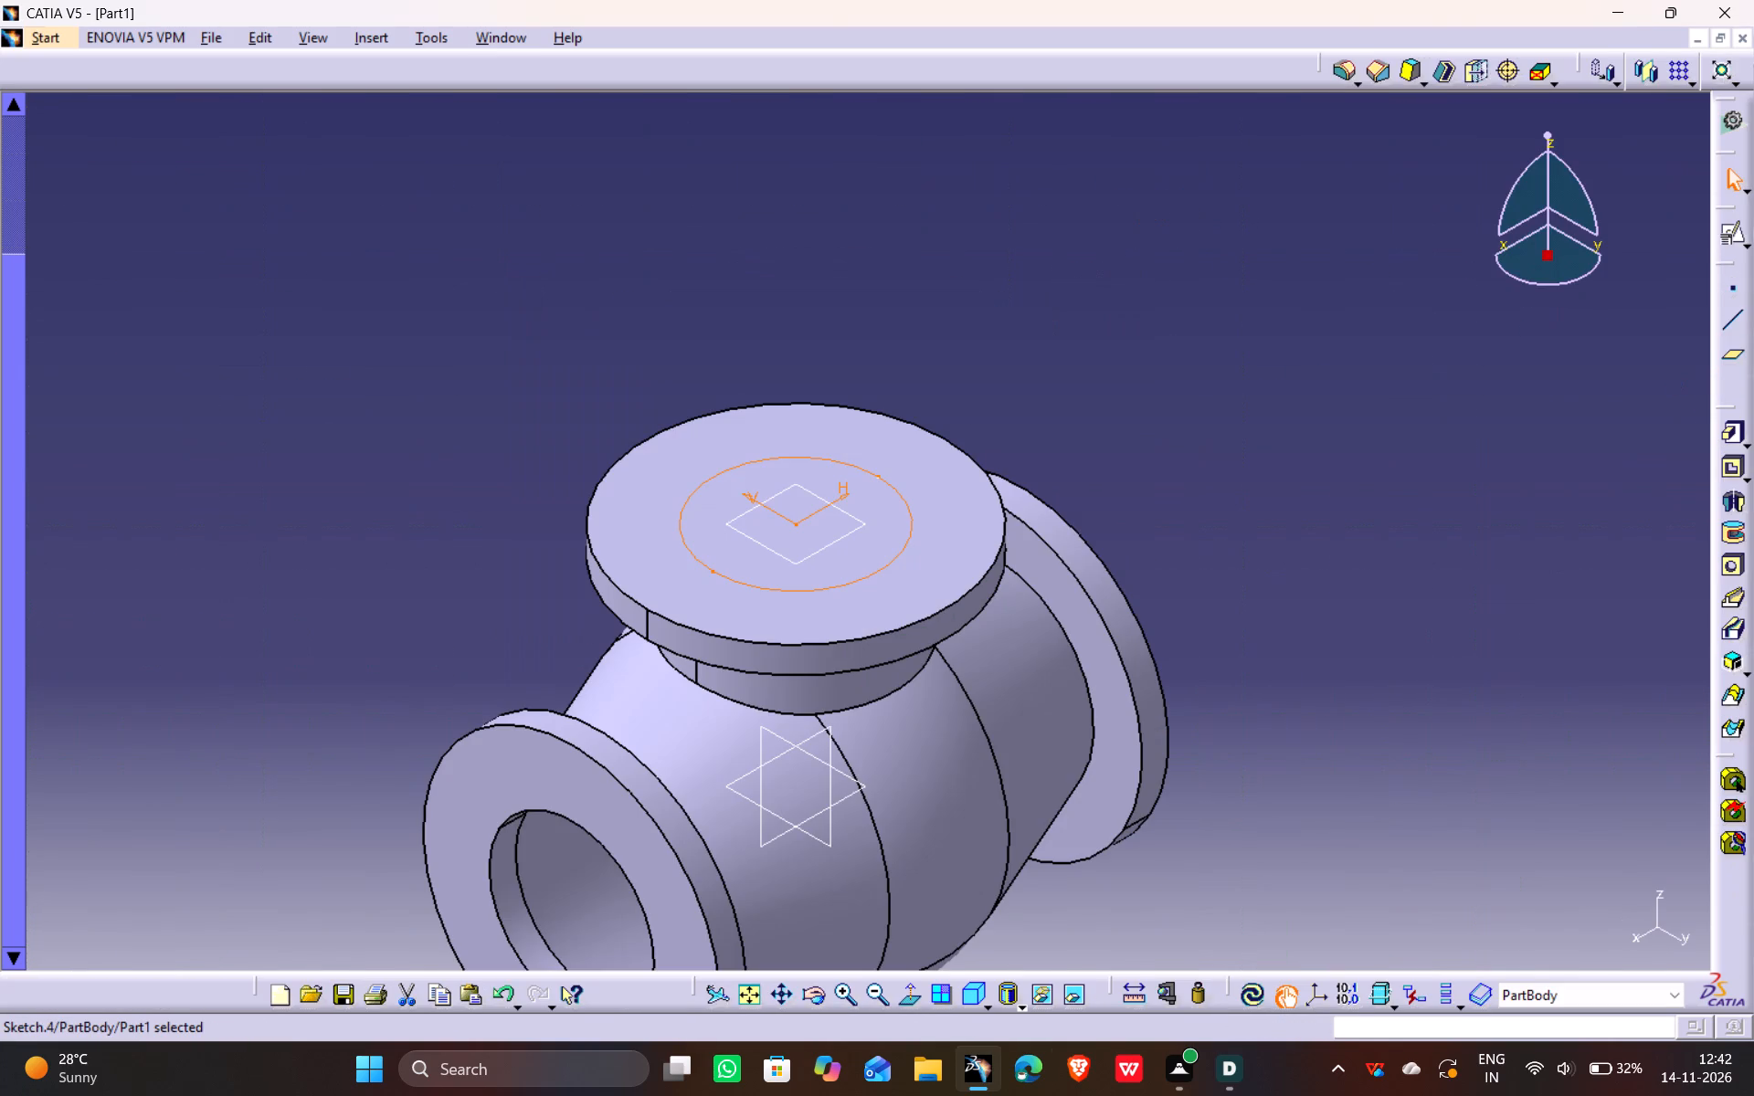
middle_click_drag(1277, 628, 1361, 474)
middle_click(1361, 474)
left_click(1732, 471)
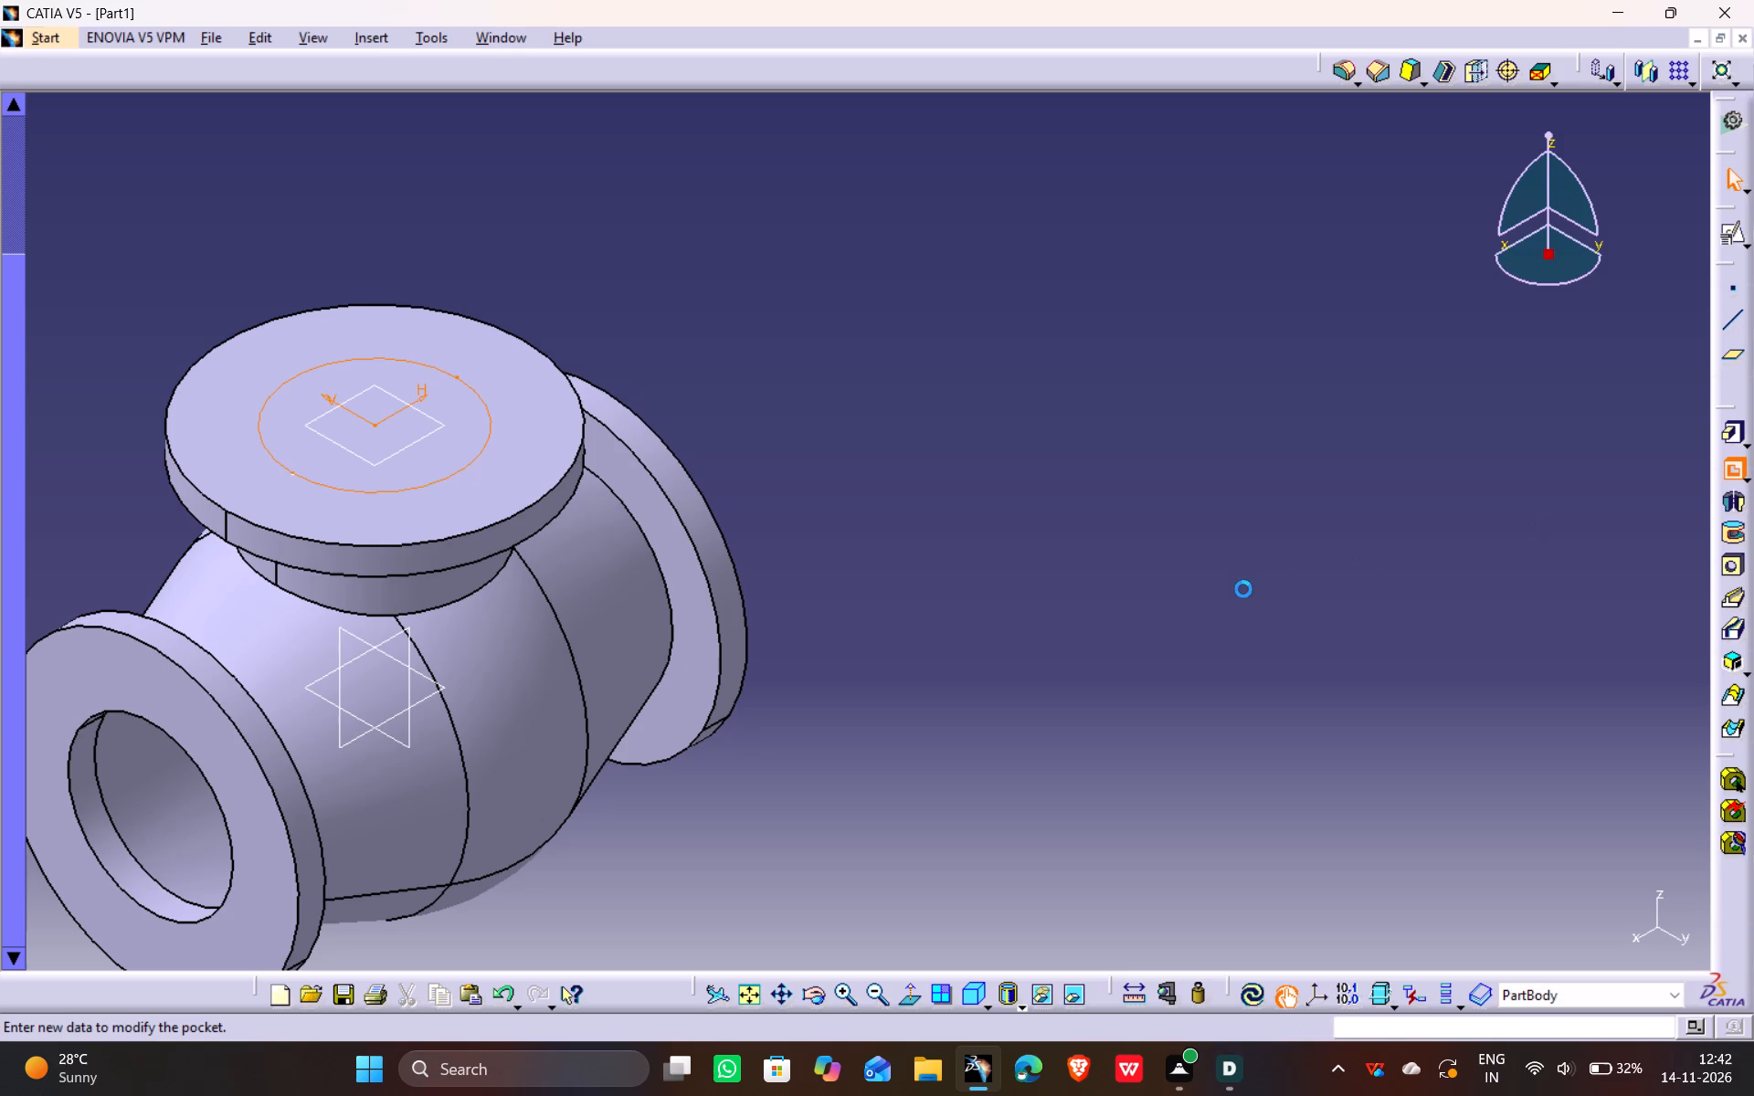
middle_click_drag(901, 593, 1209, 525)
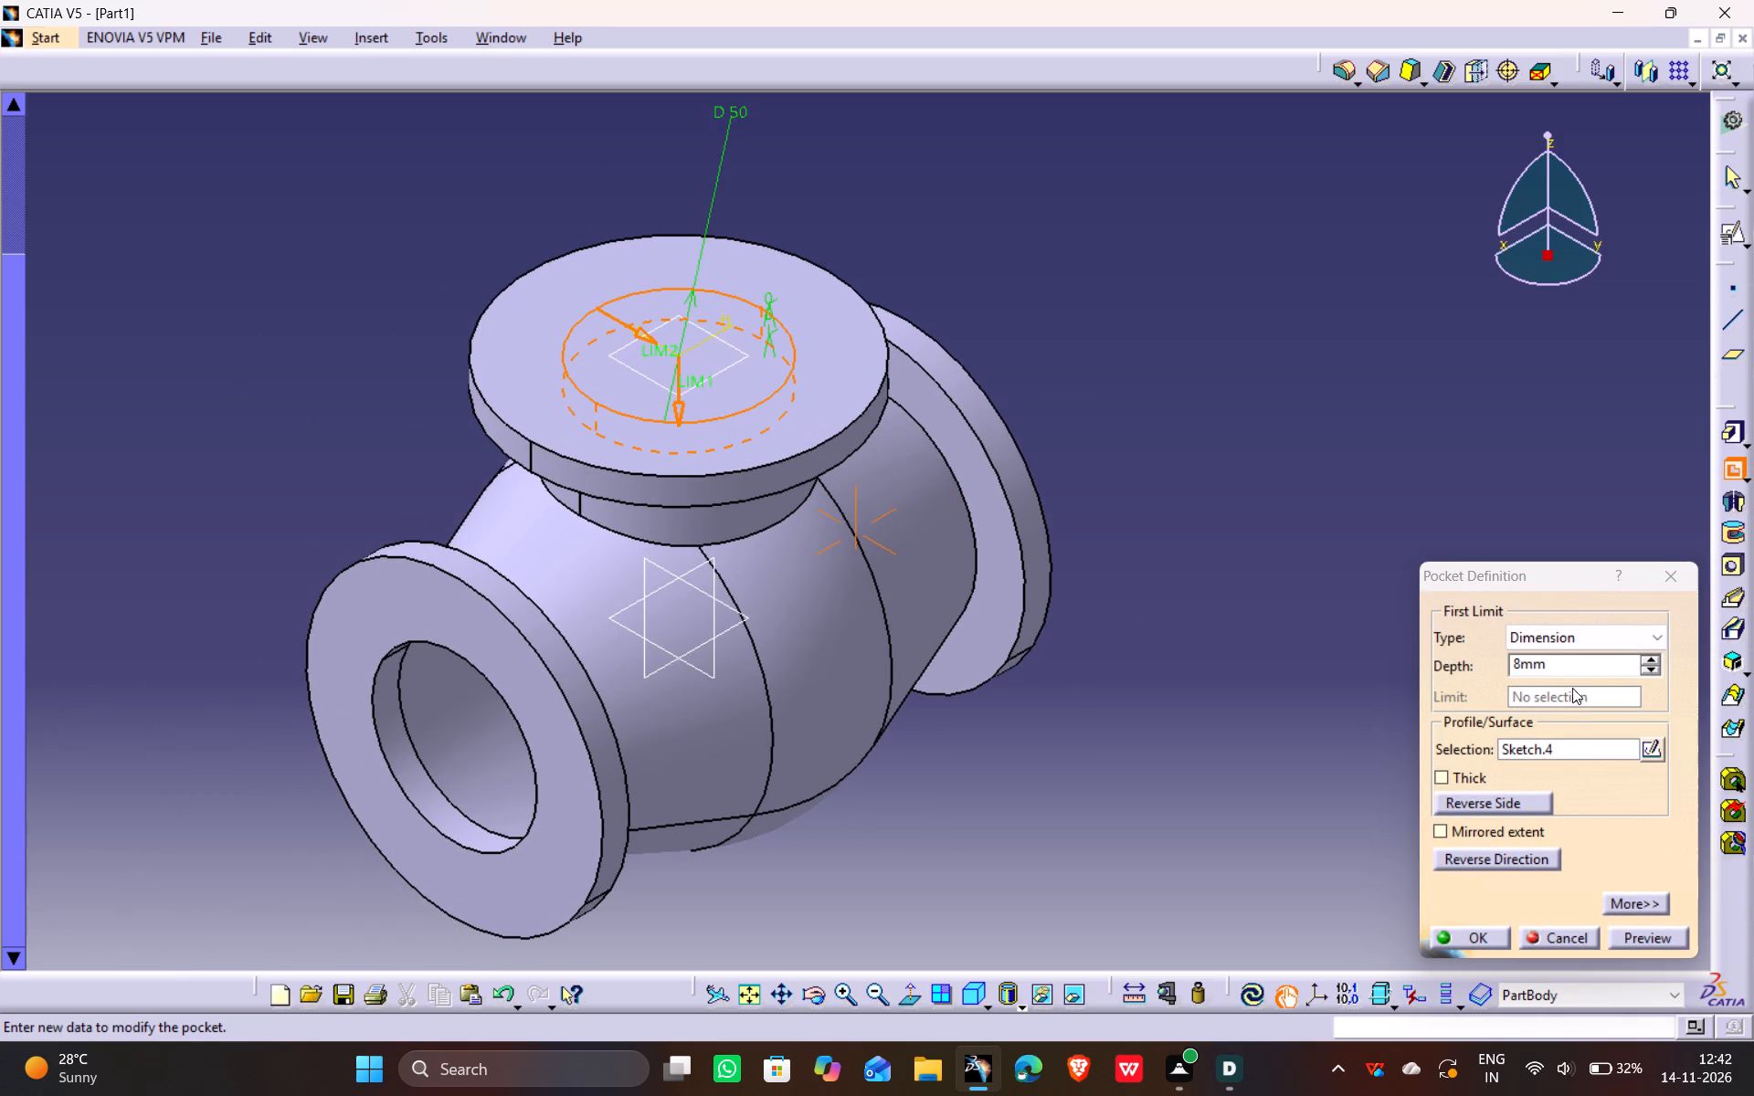
left_click(1573, 638)
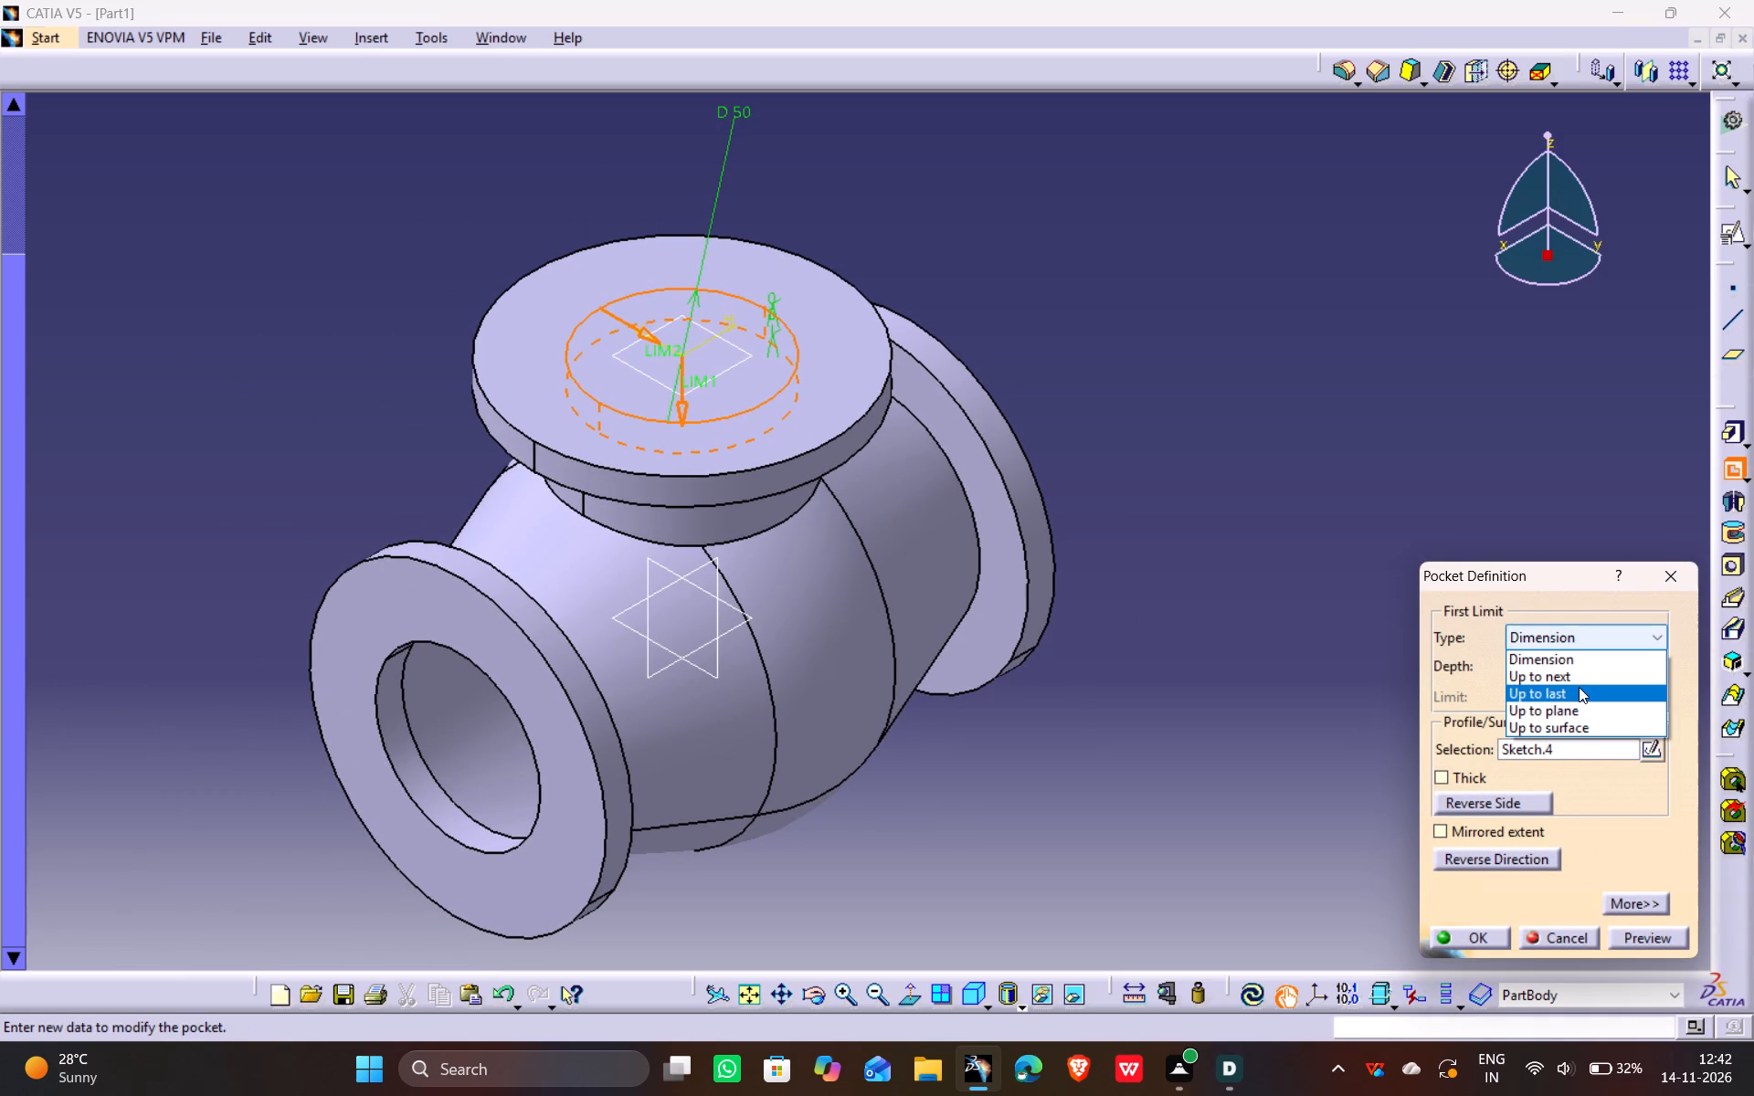
left_click(1572, 702)
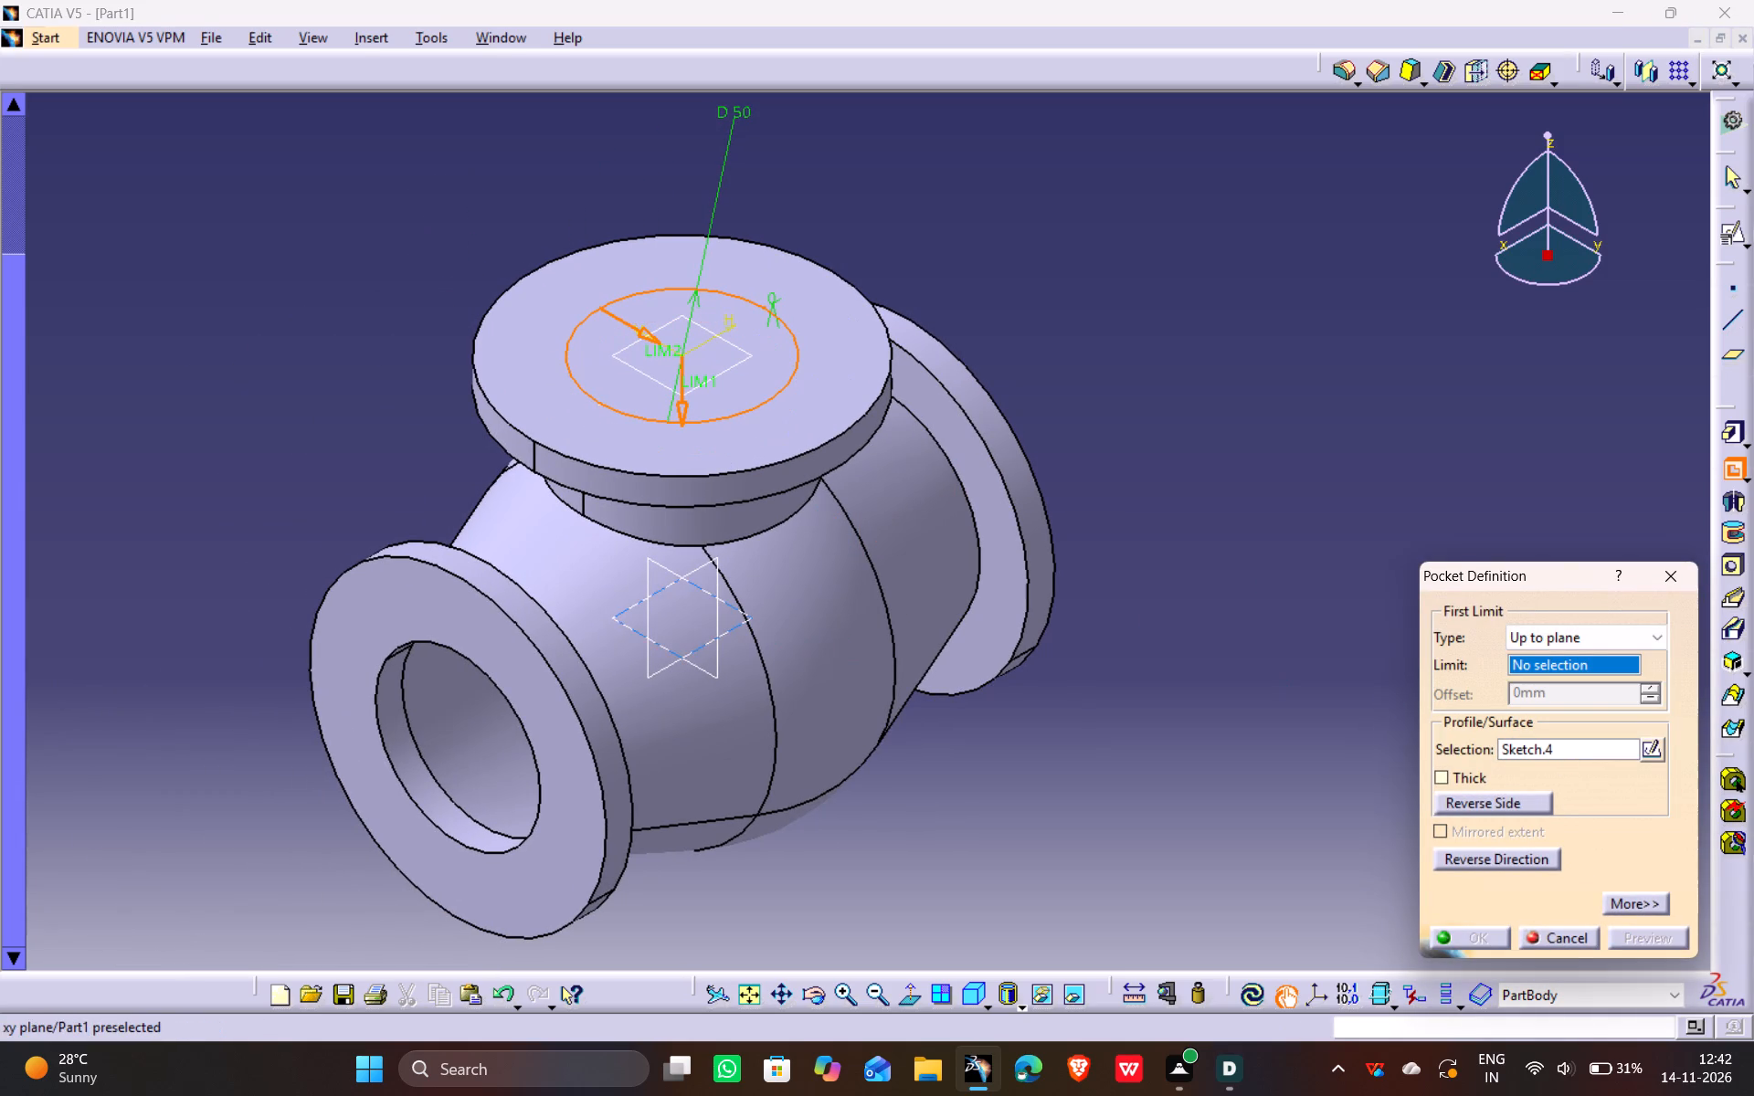
left_click(739, 627)
left_click(1626, 935)
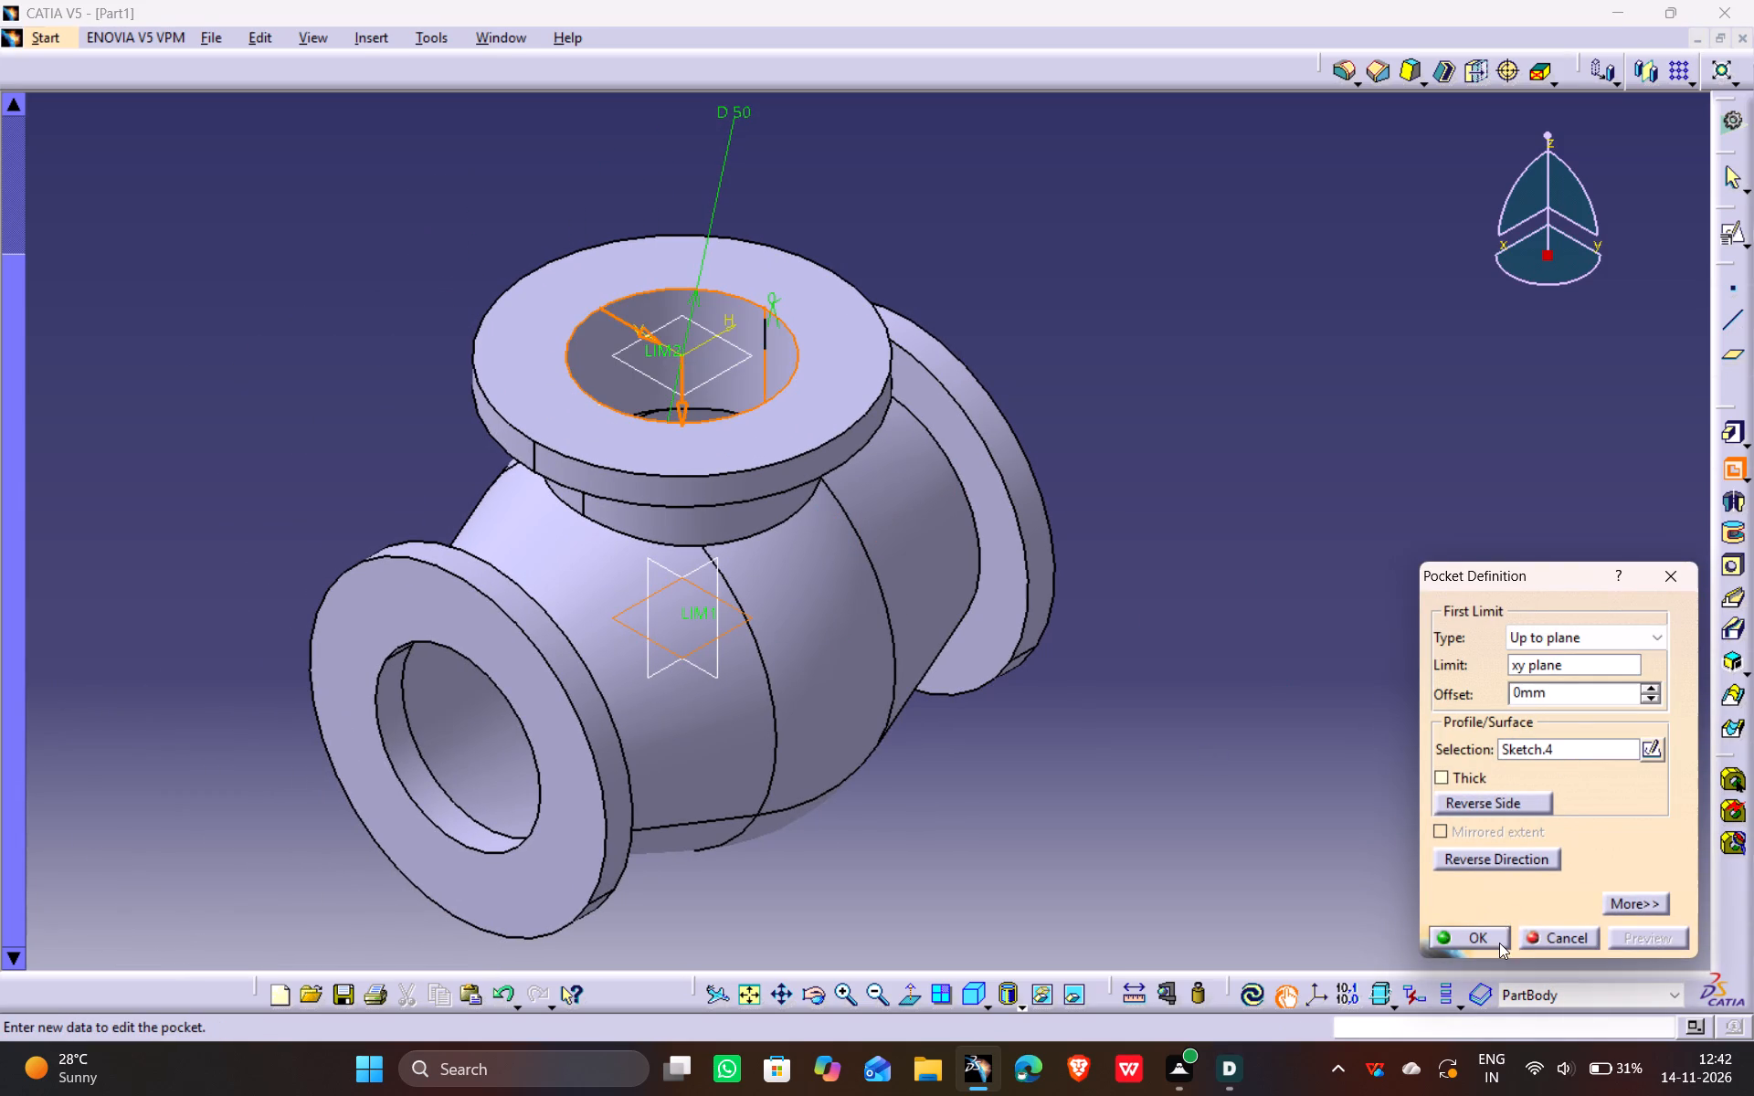
left_click(1496, 943)
left_click(1029, 540)
left_click(1163, 446)
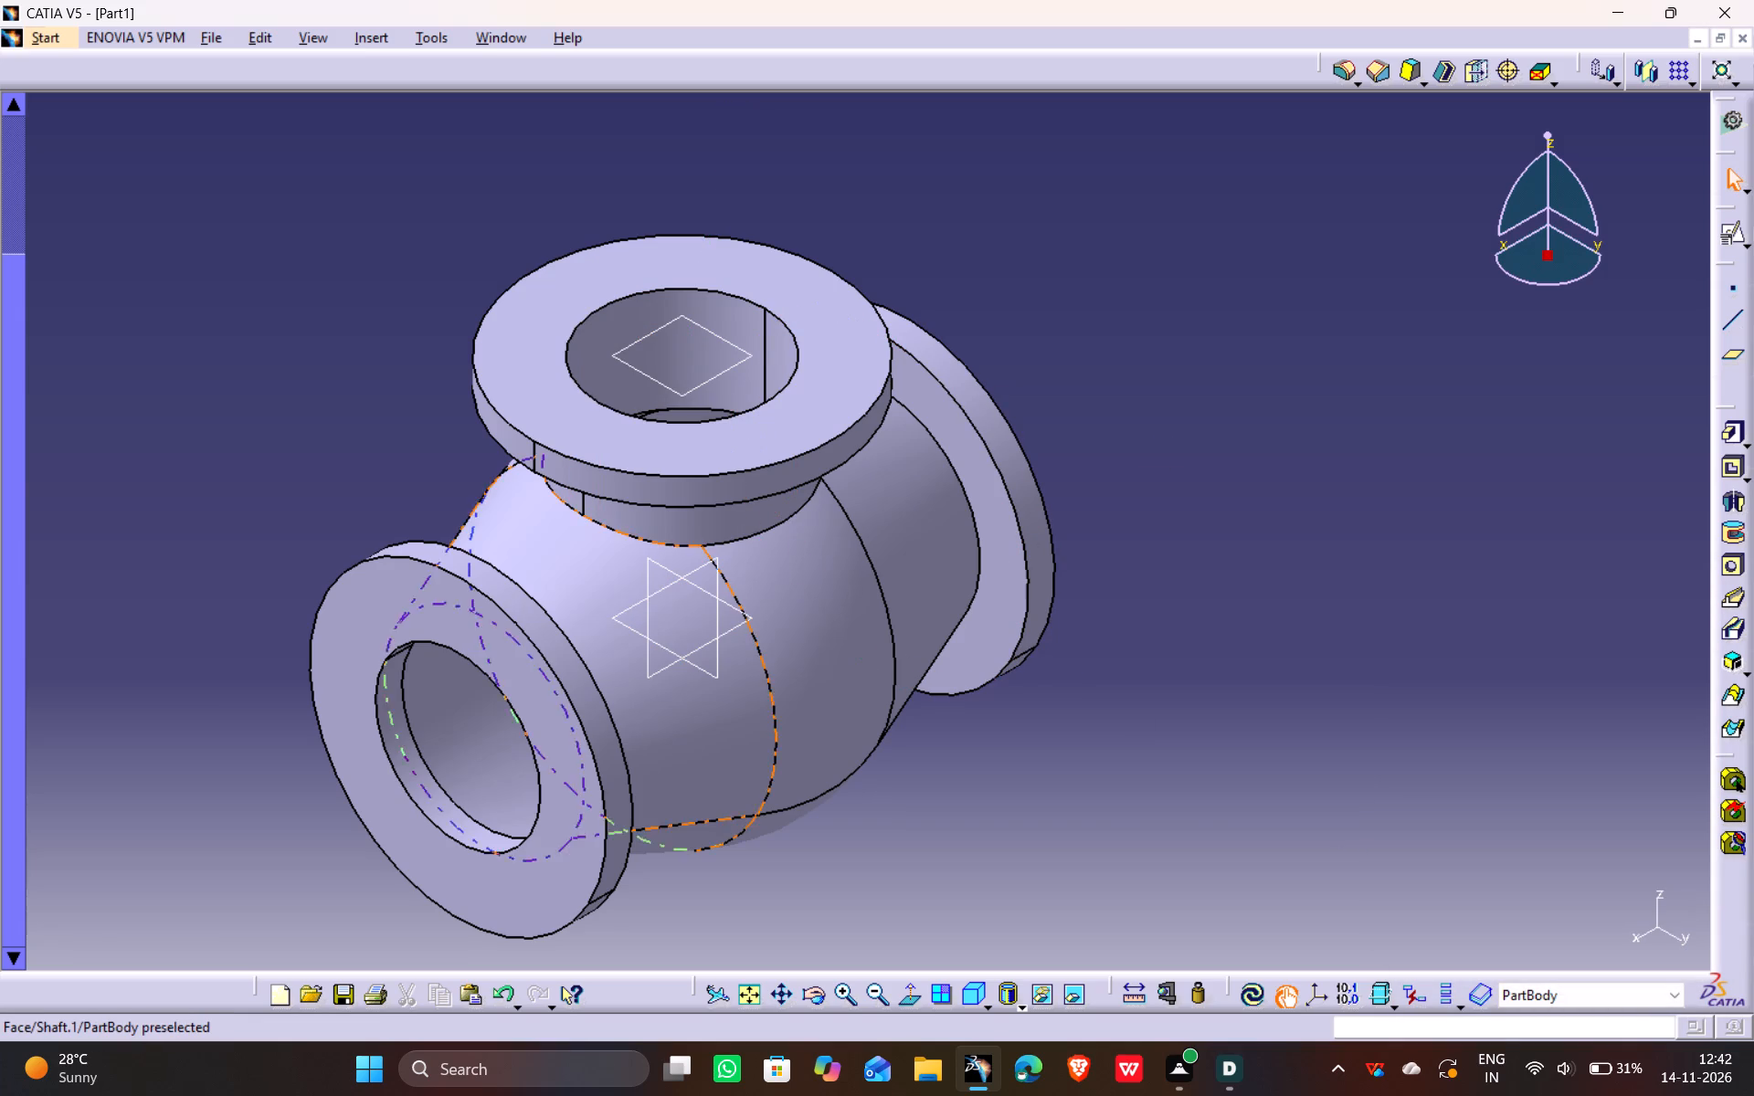
Start a positioned sketch on the outer face of the main body's front end flange with the default origin and orientation.
left_click_drag(549, 879, 551, 869)
middle_click_drag(1423, 678, 1502, 564)
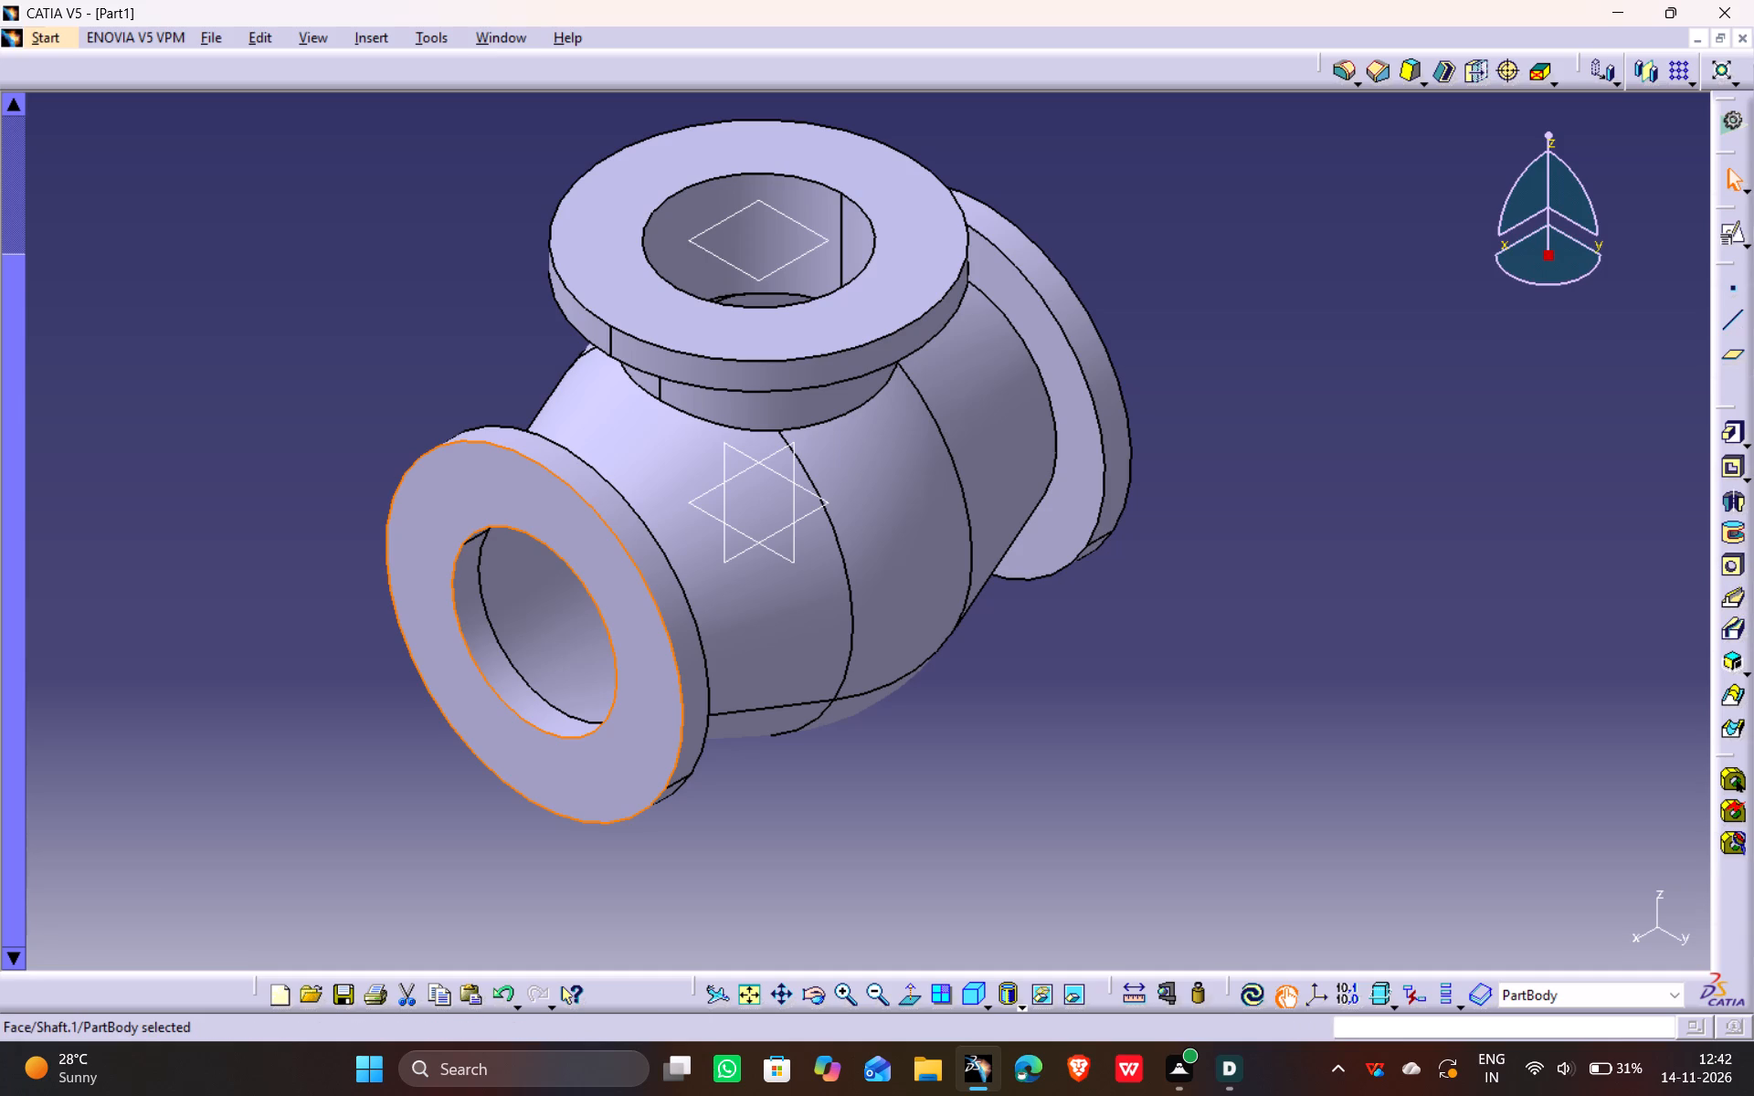
left_click(1731, 244)
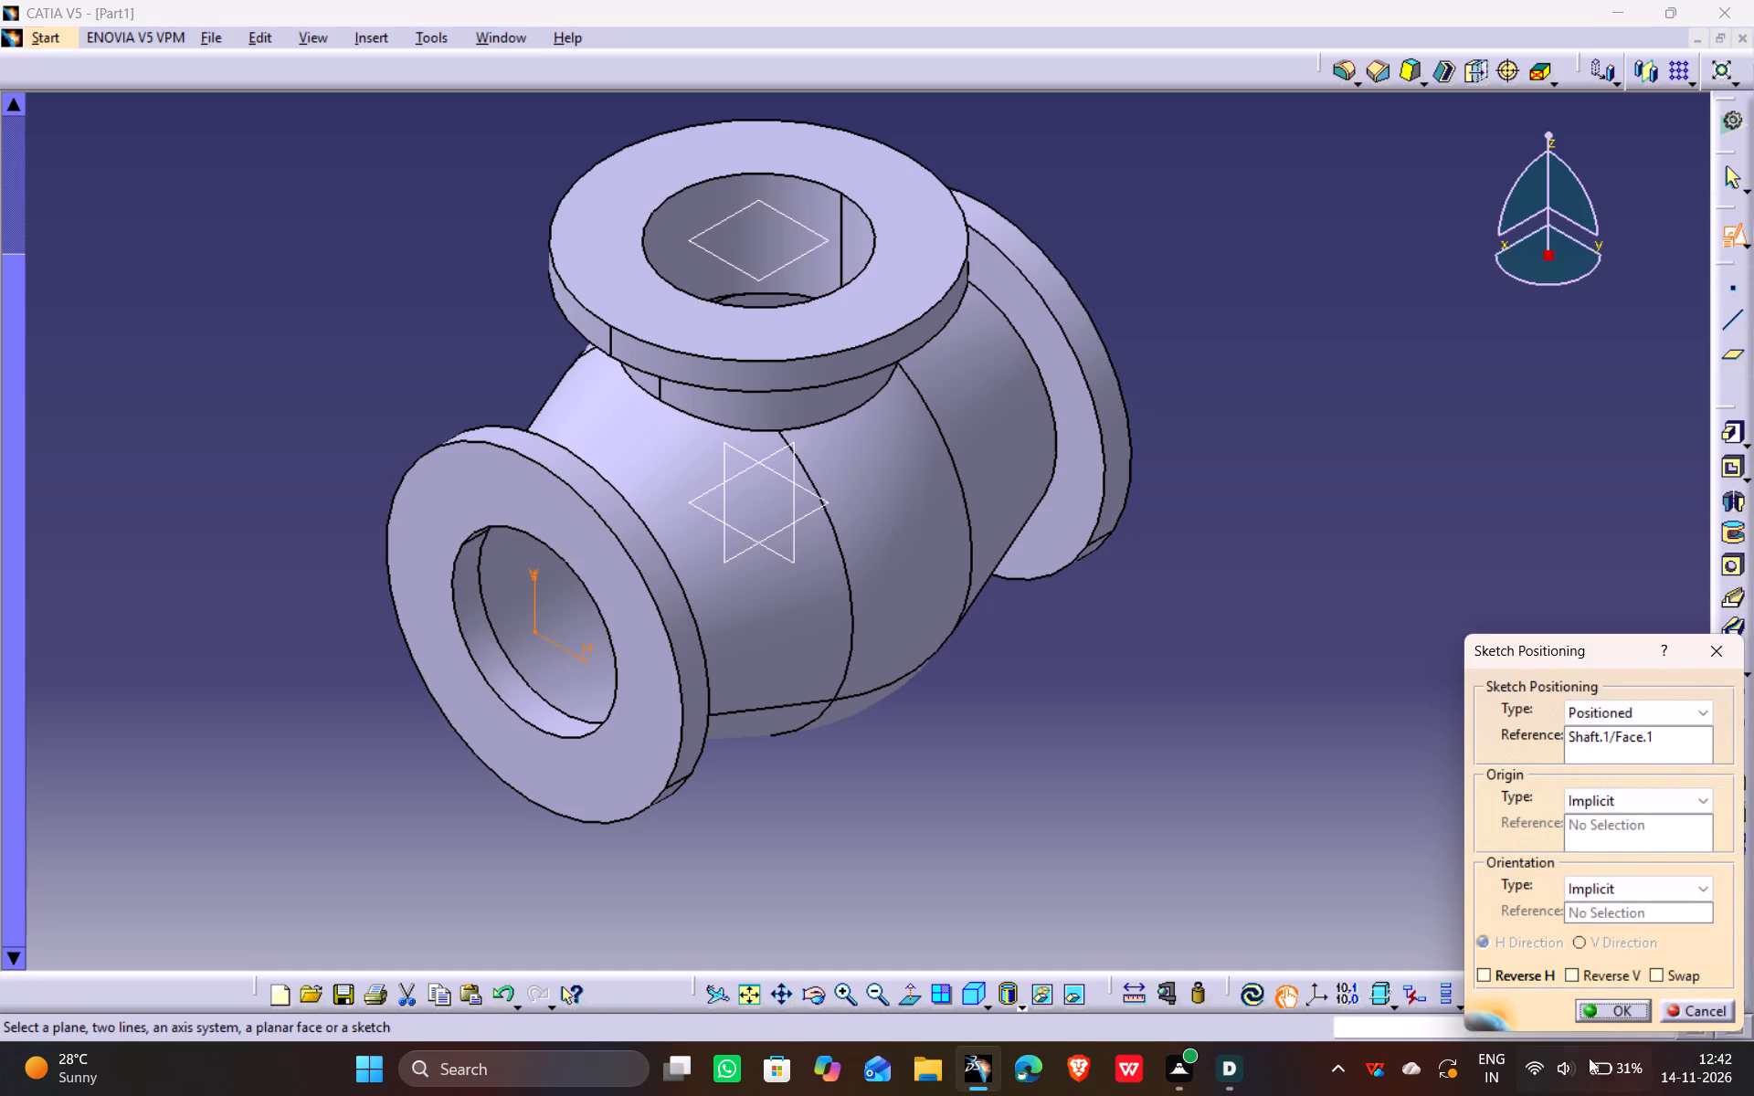
left_click(1598, 1009)
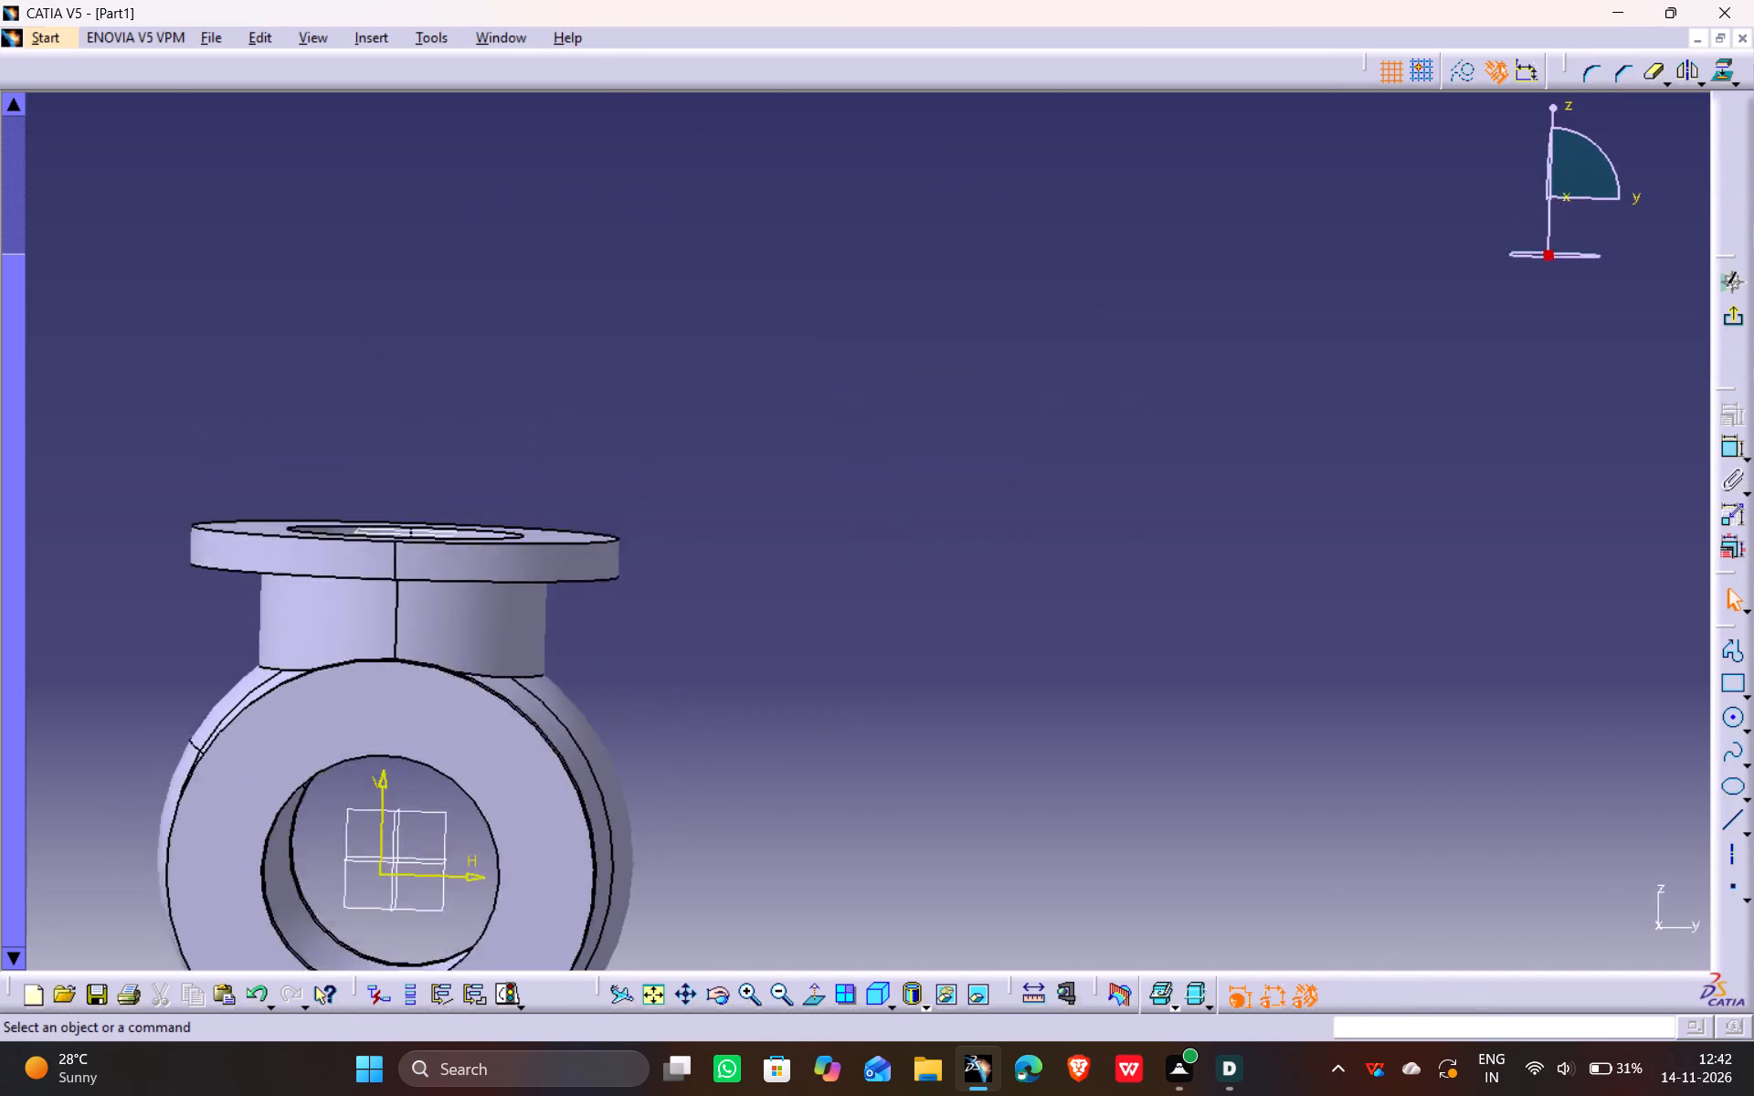
Sketch a bolt-hole circle on the vertical axis about 36 mm above the origin and constrain its diameter to 6 mm.
middle_click_drag(821, 722, 1122, 553)
middle_click_drag(985, 723, 1028, 533)
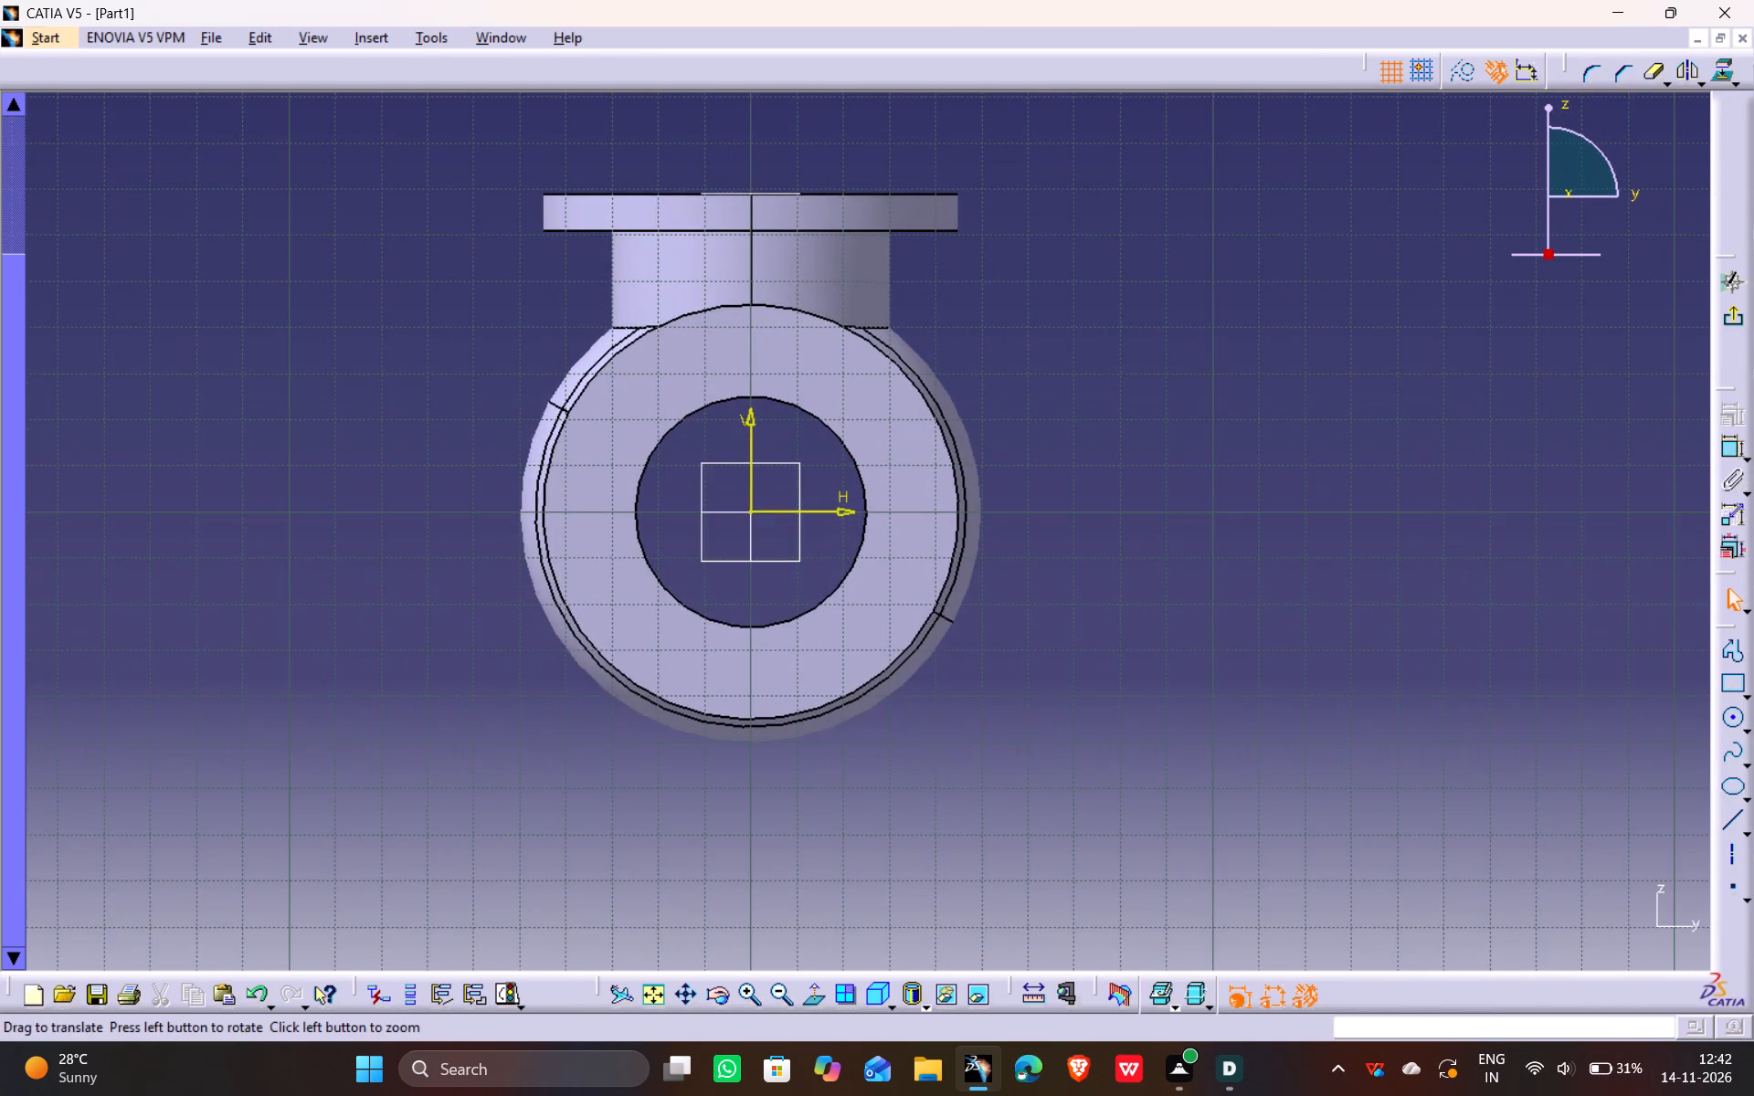
middle_click_drag(1021, 747, 1020, 672, "ctrl")
middle_click_drag(1033, 477, 1102, 590)
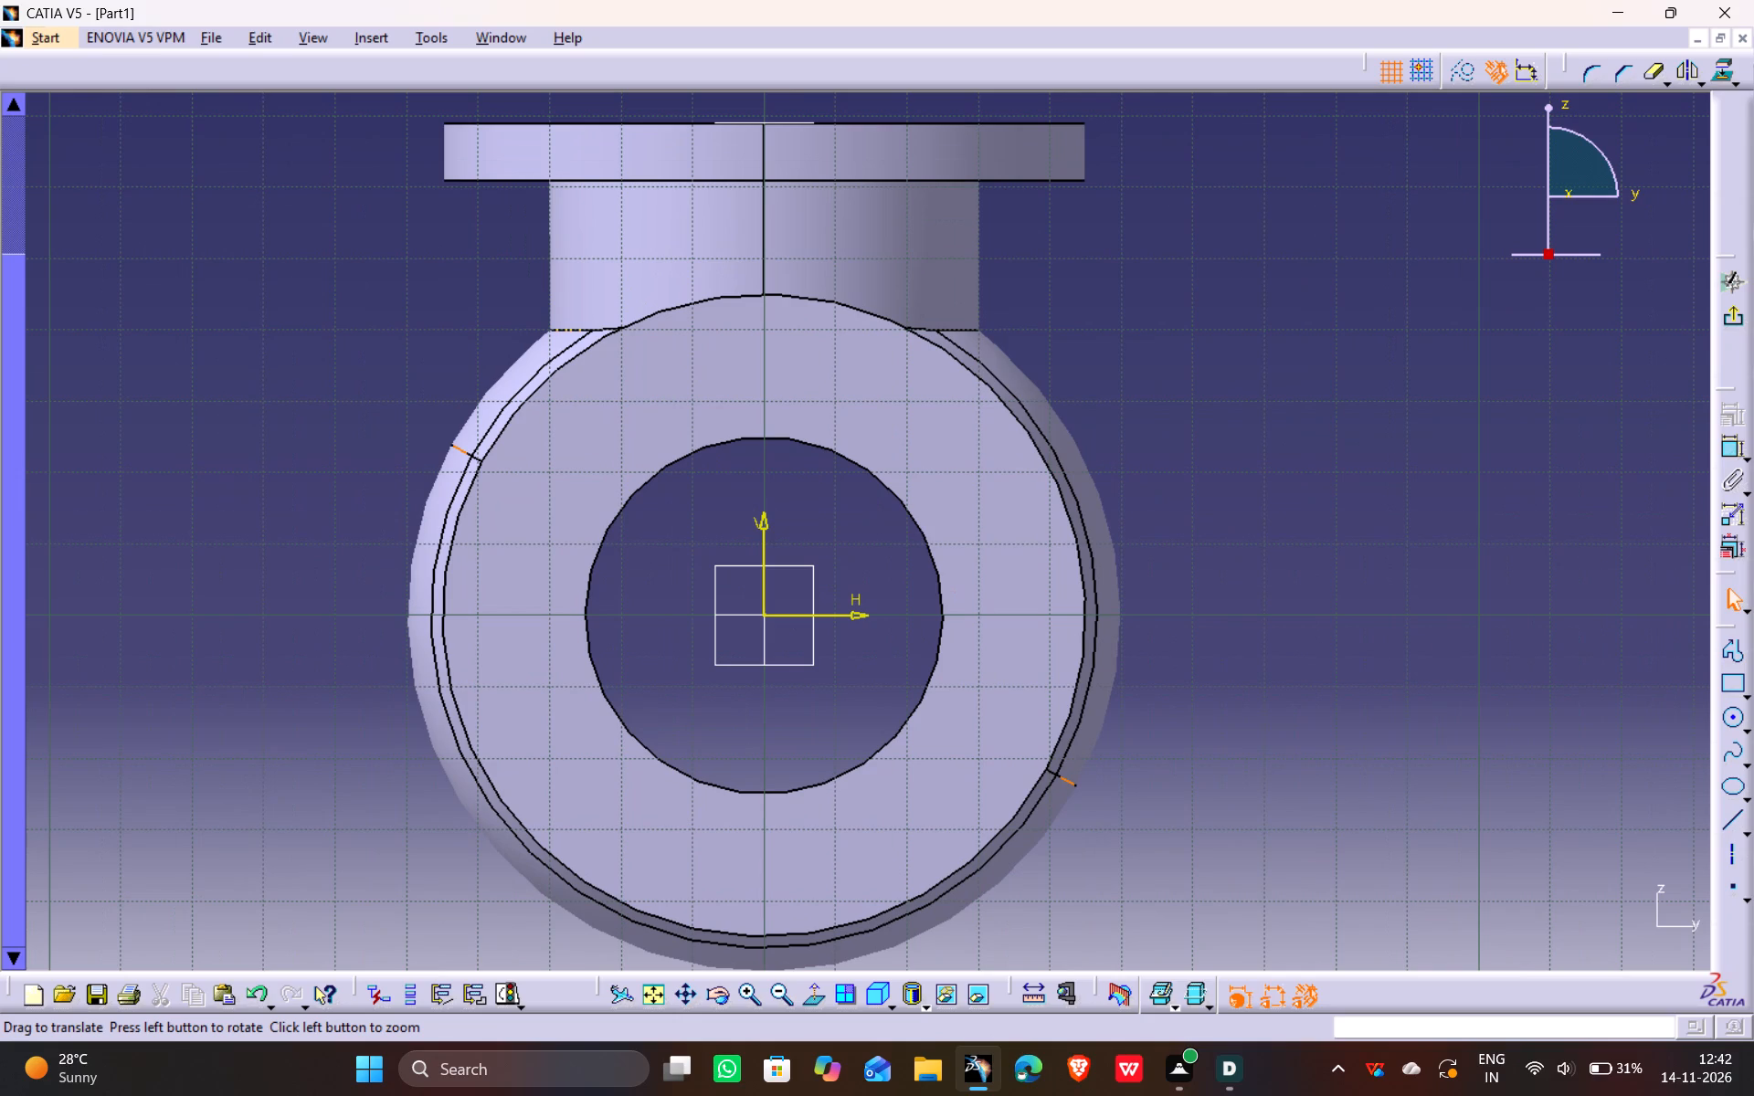
middle_click_drag(1250, 601, 1260, 587)
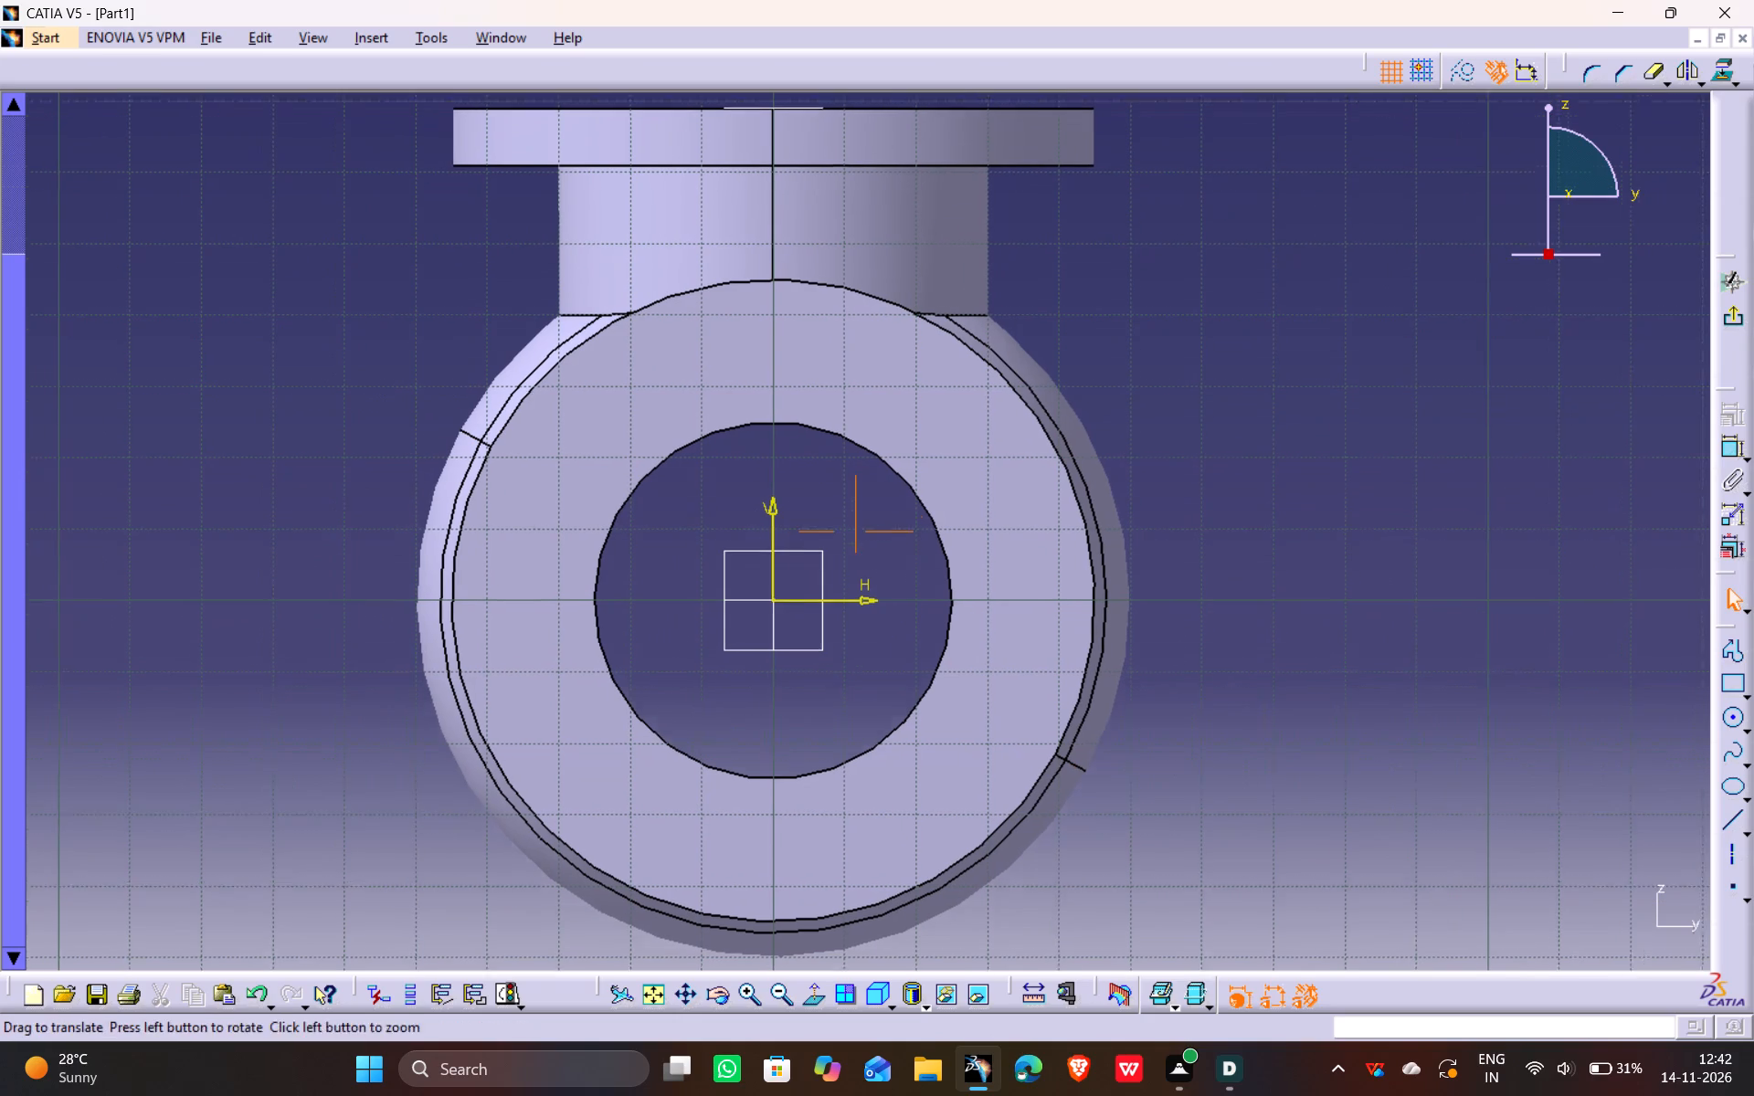
middle_click_drag(1260, 587, 1269, 583)
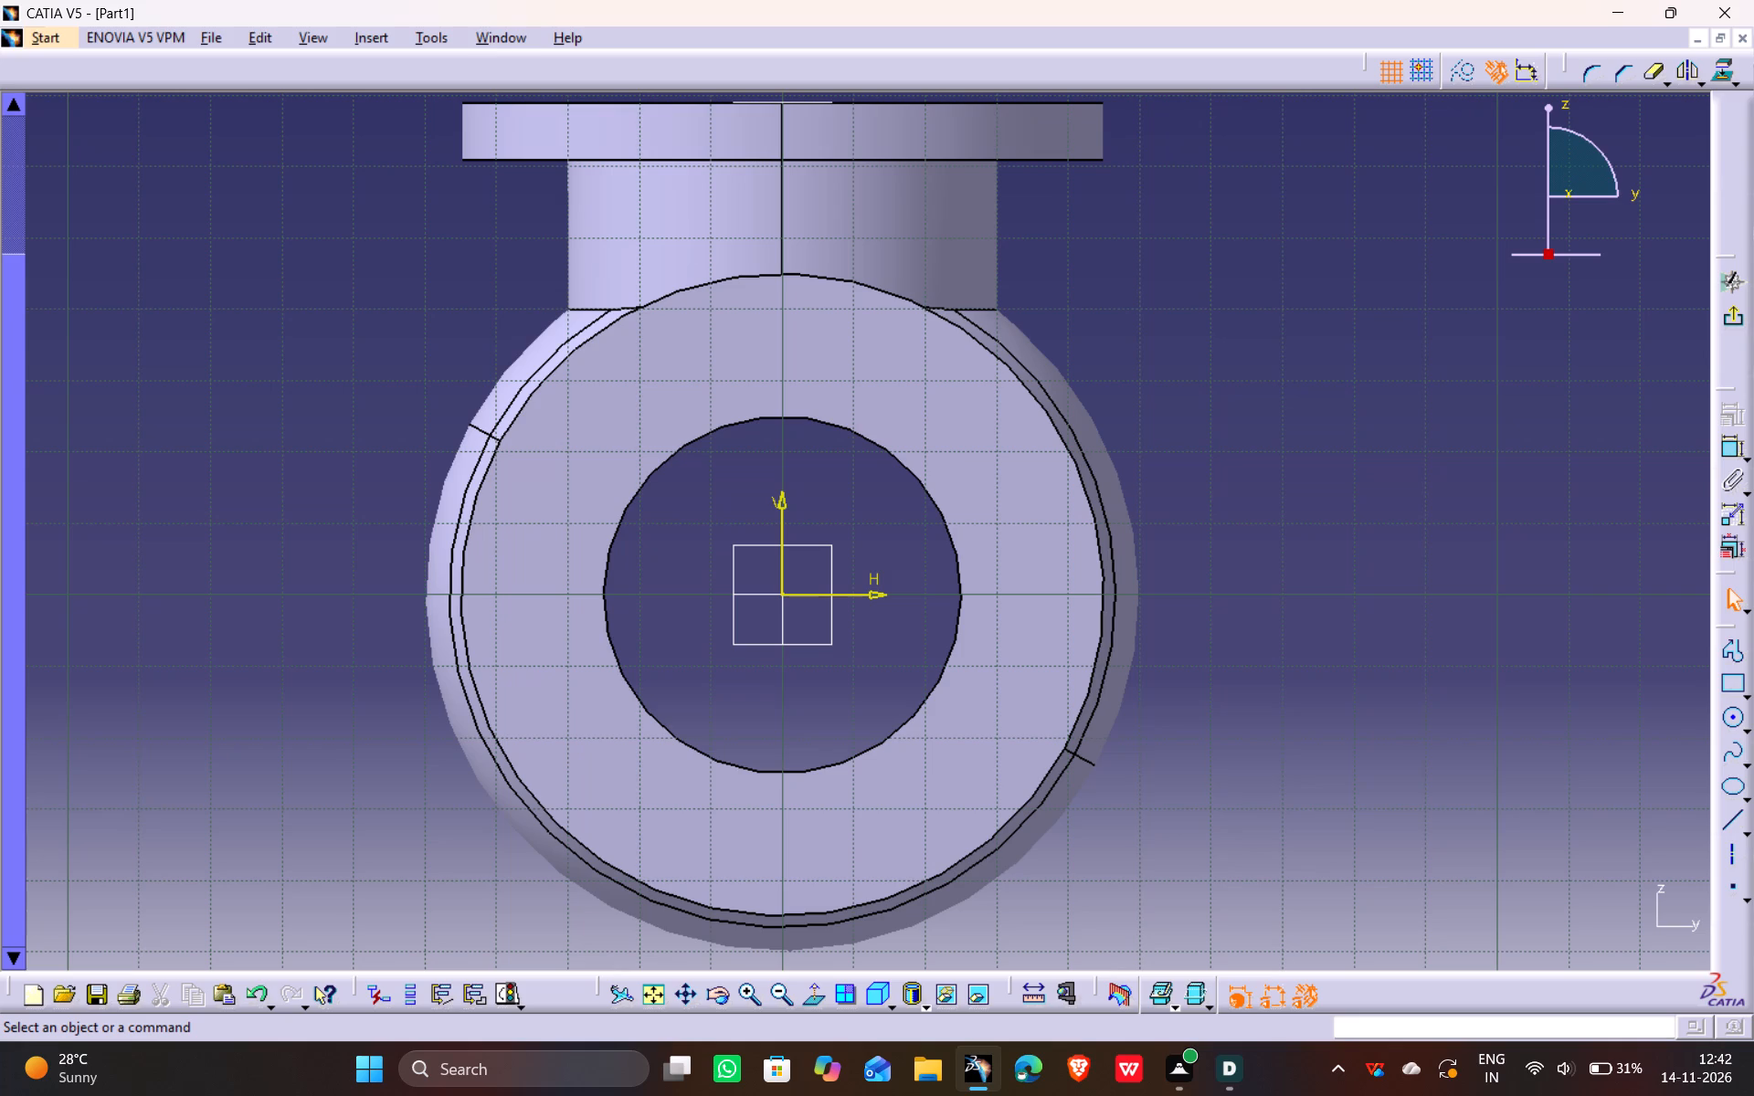
middle_click_drag(1111, 678, 1157, 672)
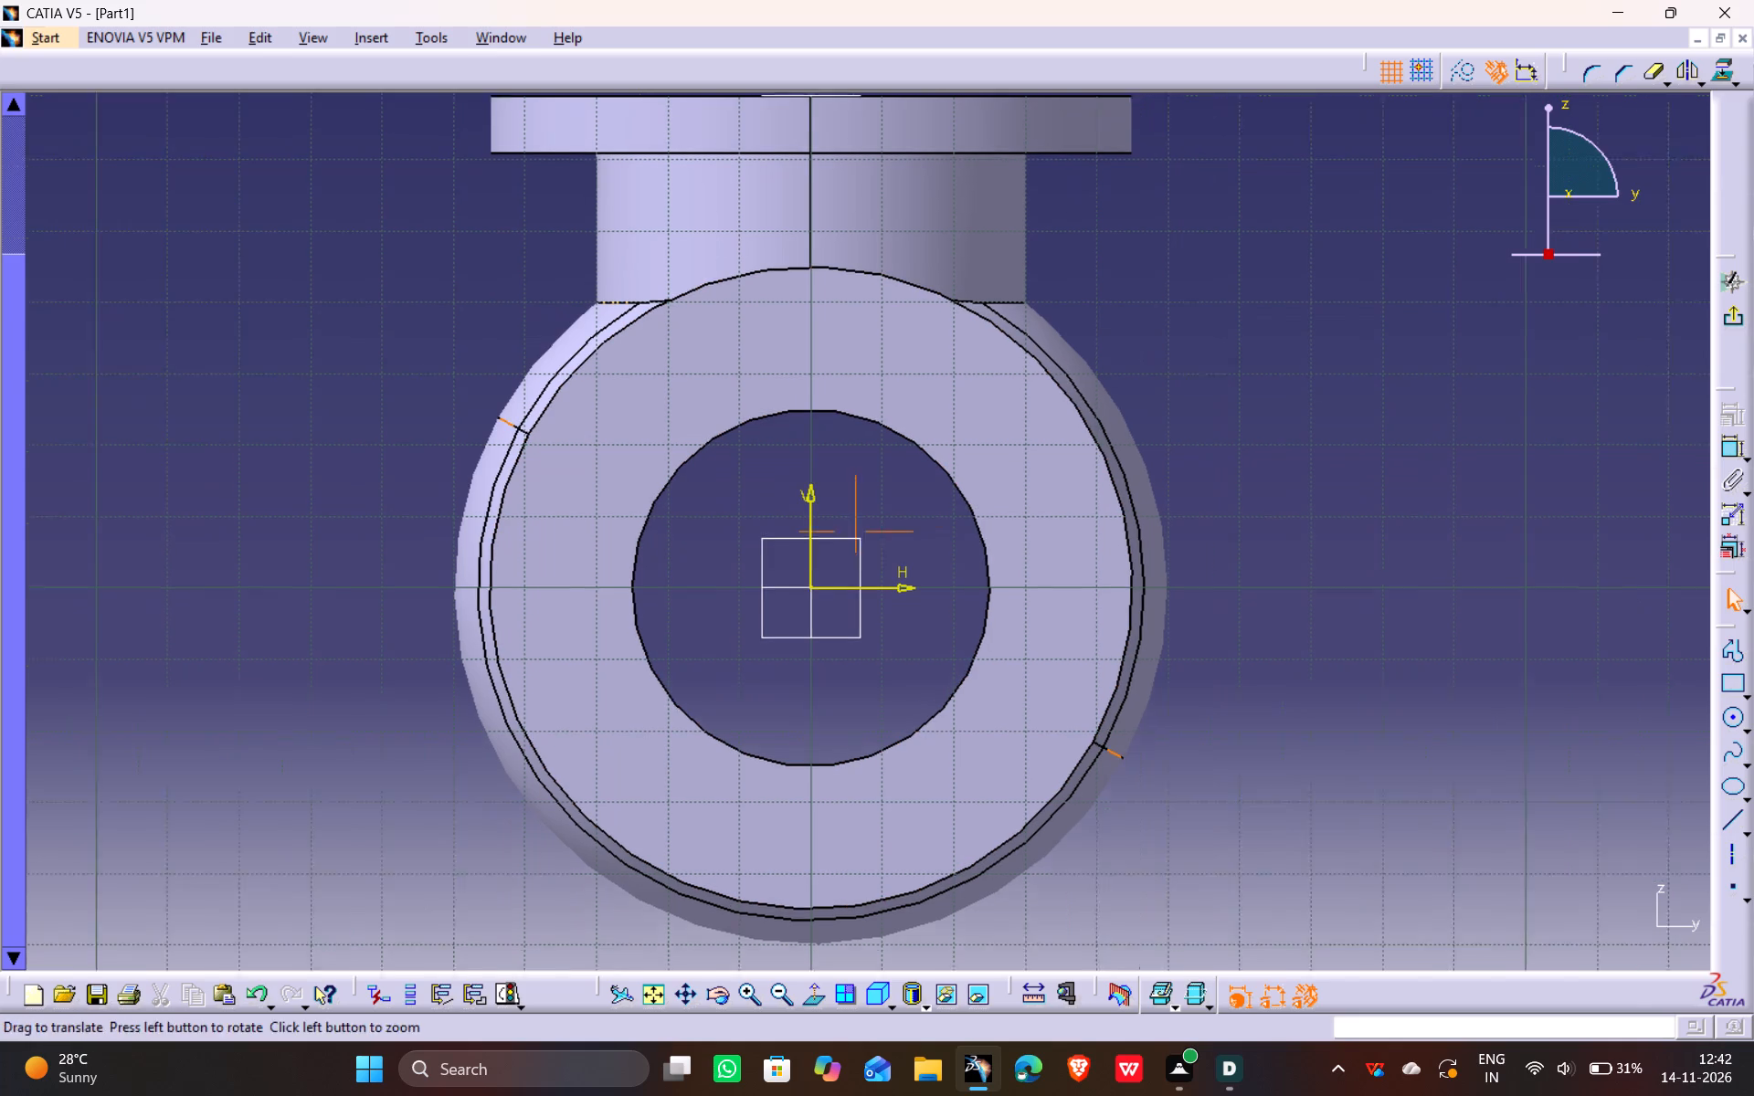
middle_click_drag(1157, 672, 1204, 663)
left_click(1738, 722)
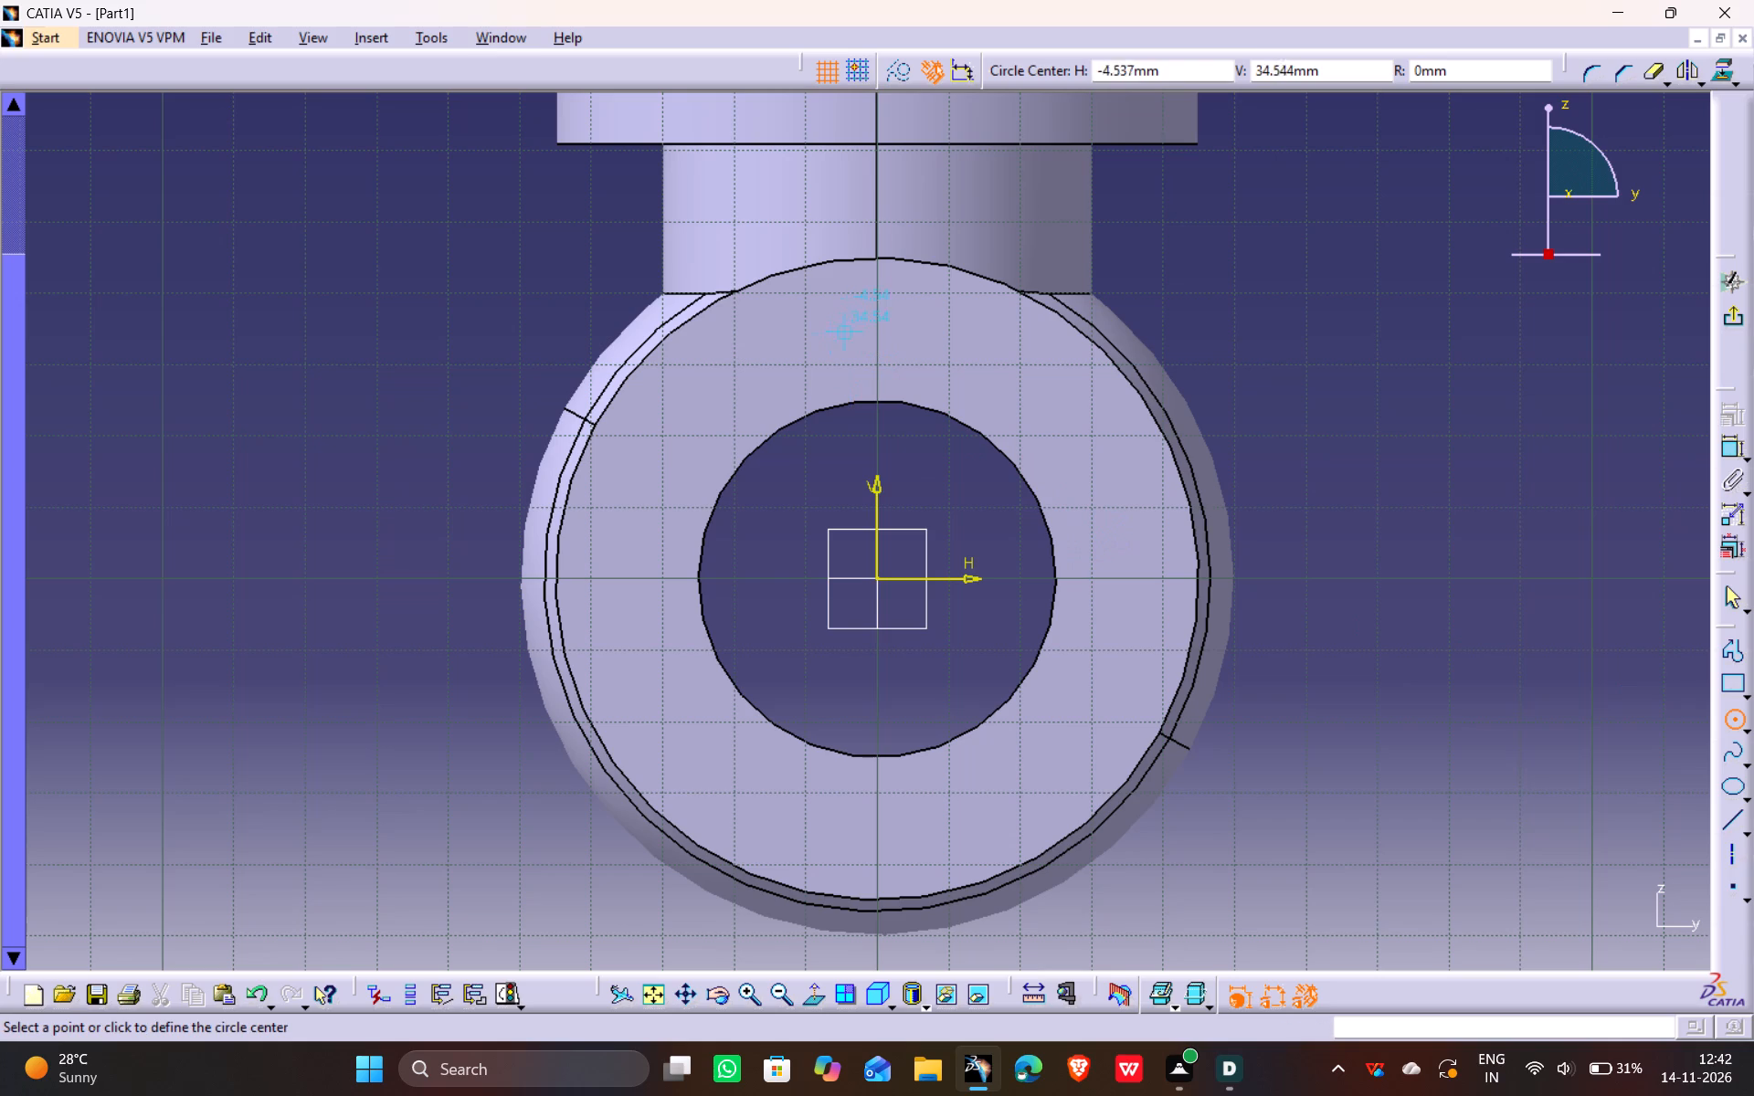
left_click(877, 320)
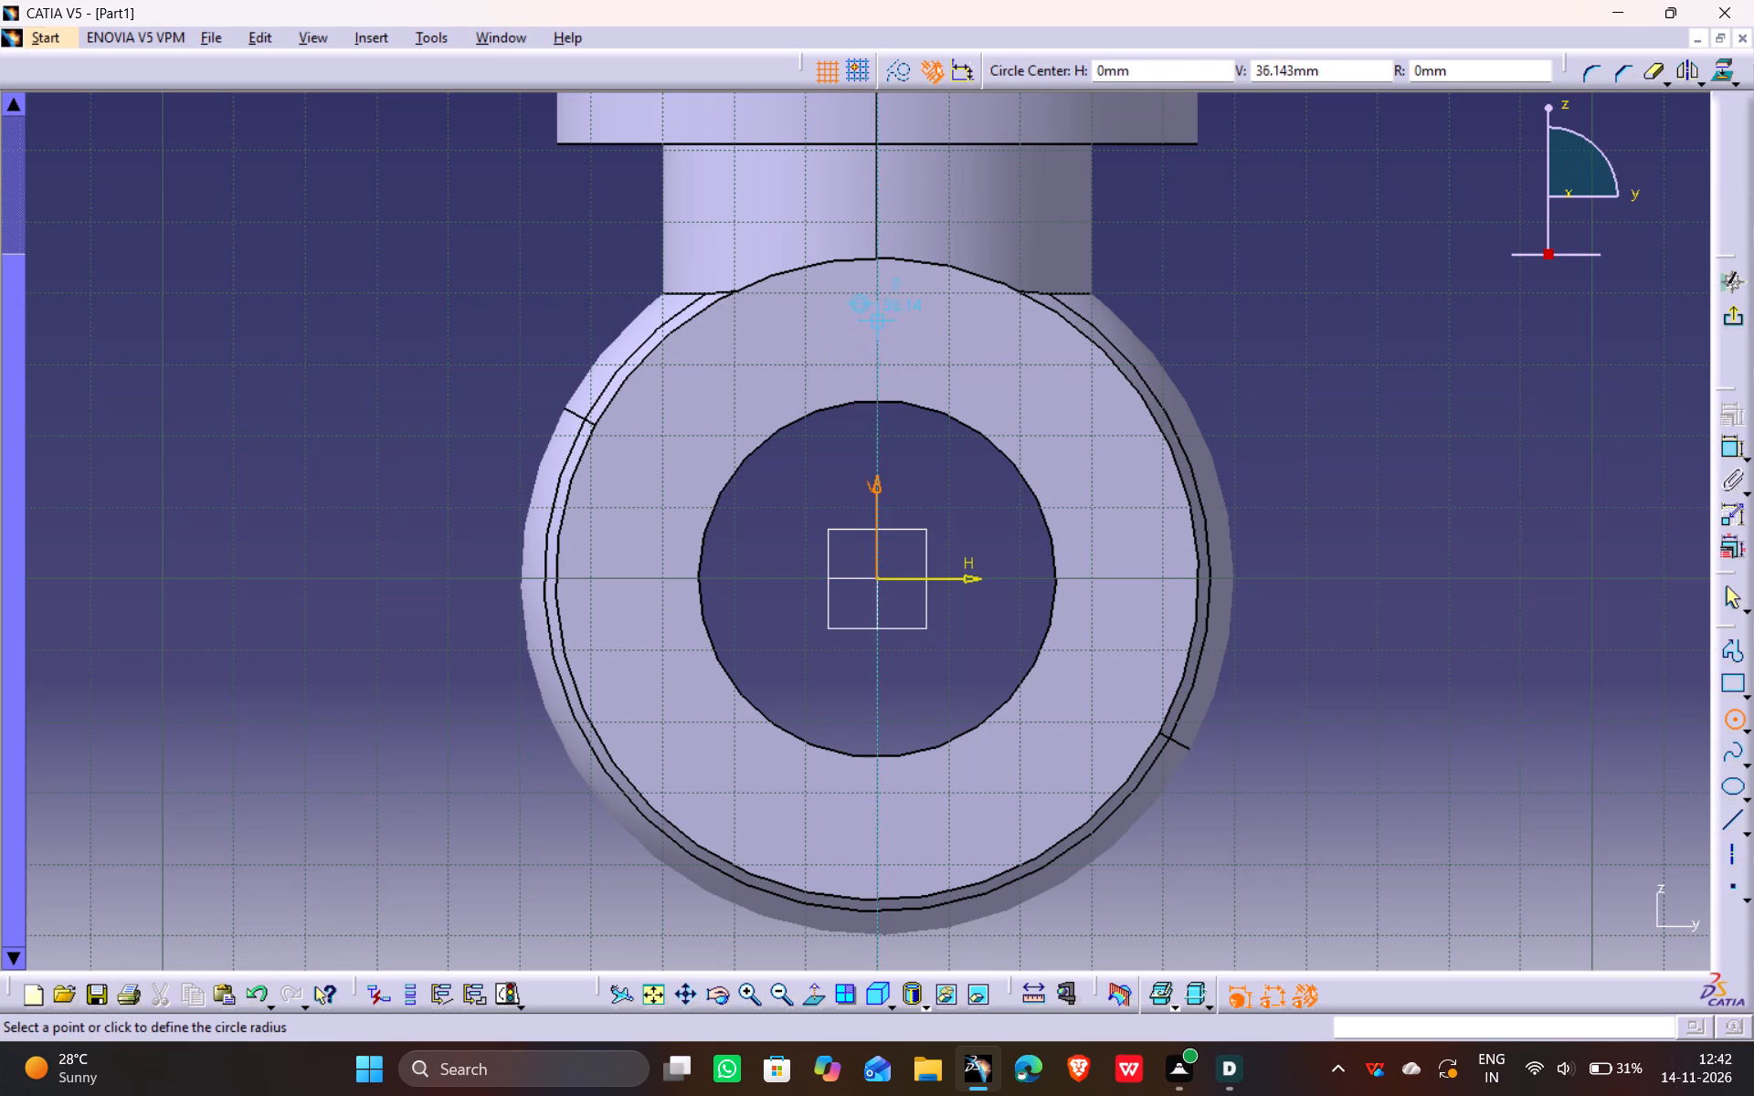
left_click(901, 350)
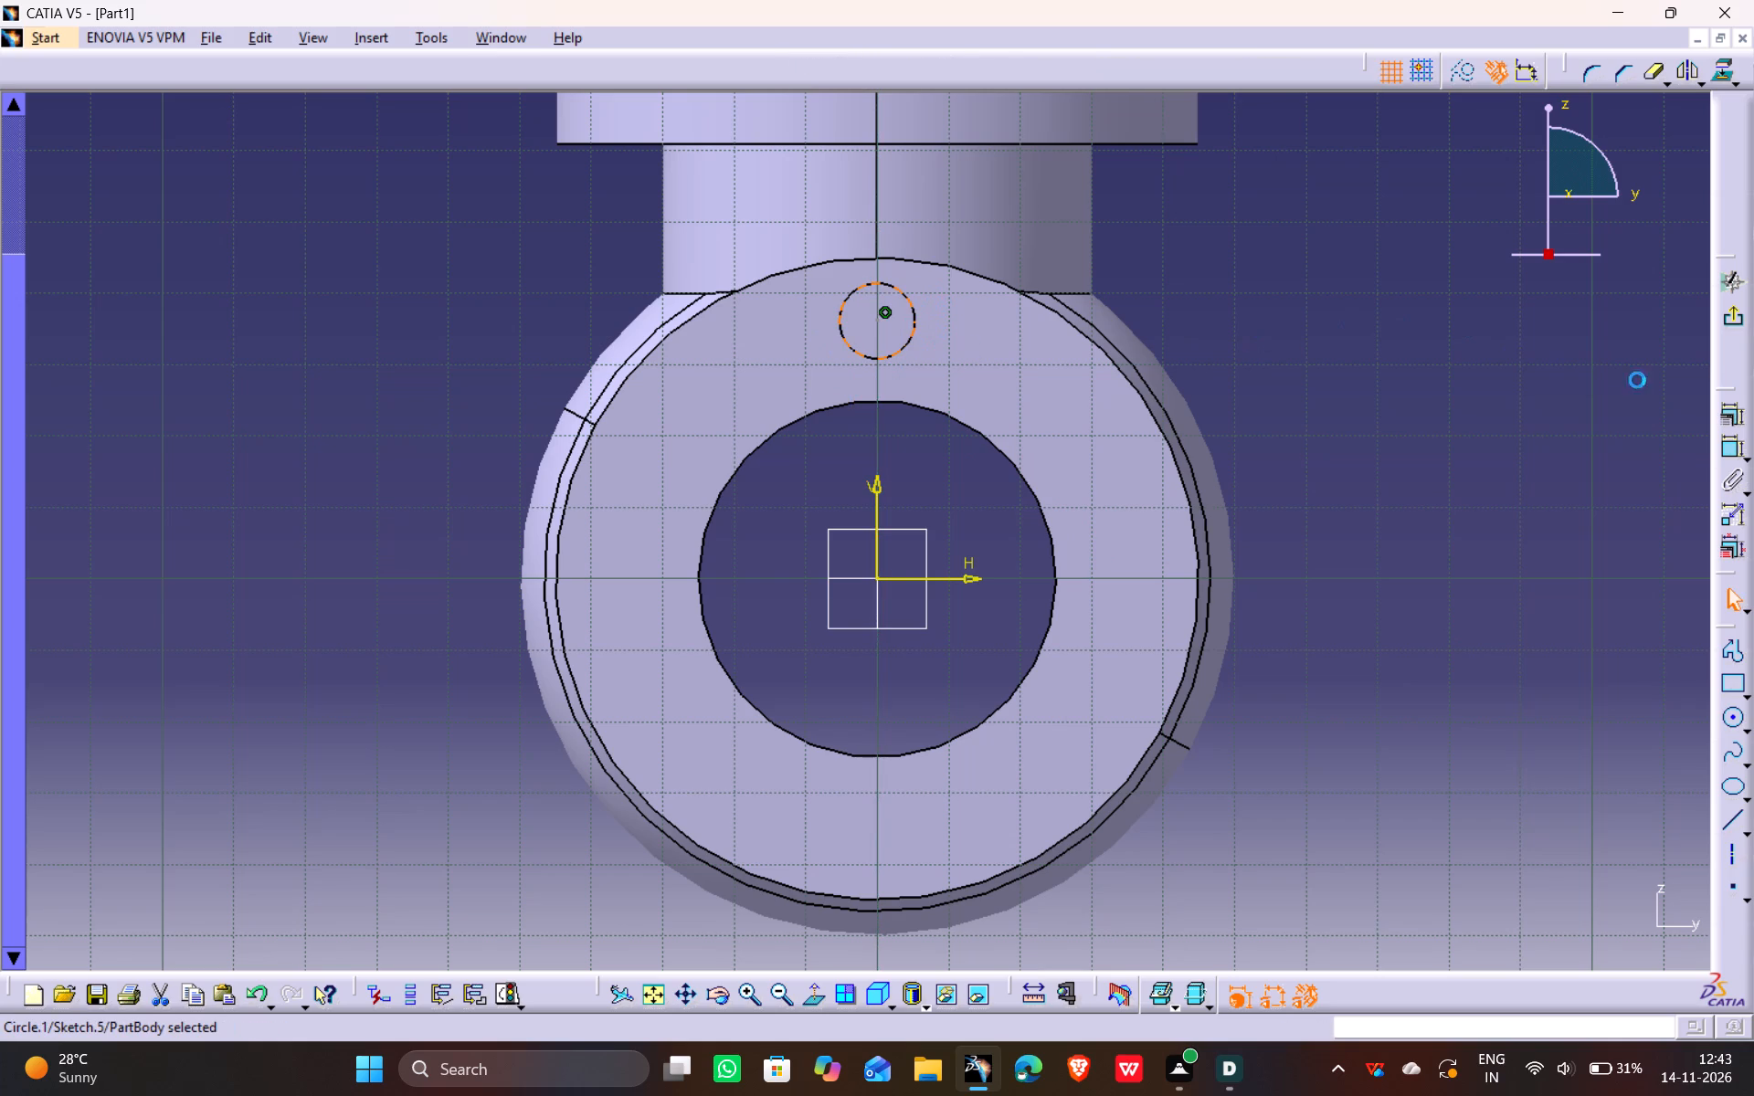
left_click(1734, 449)
left_click(1161, 240)
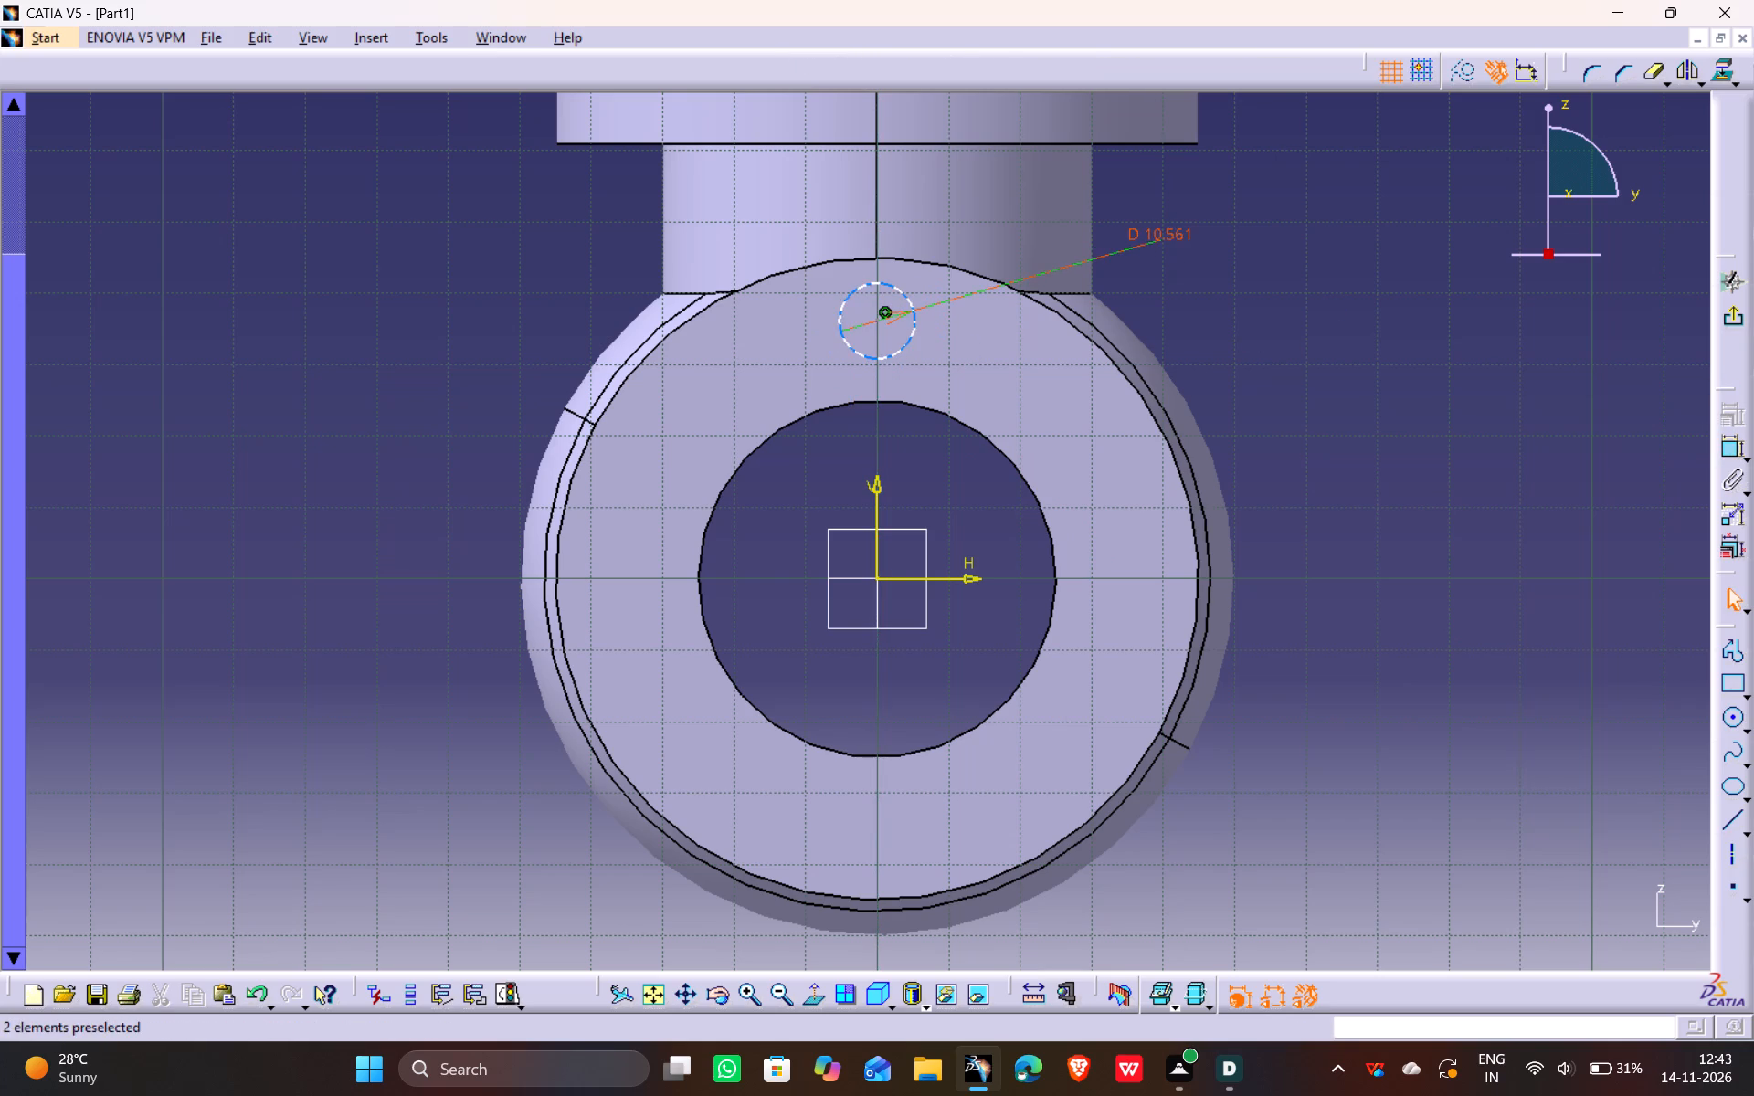
double_click(1165, 231)
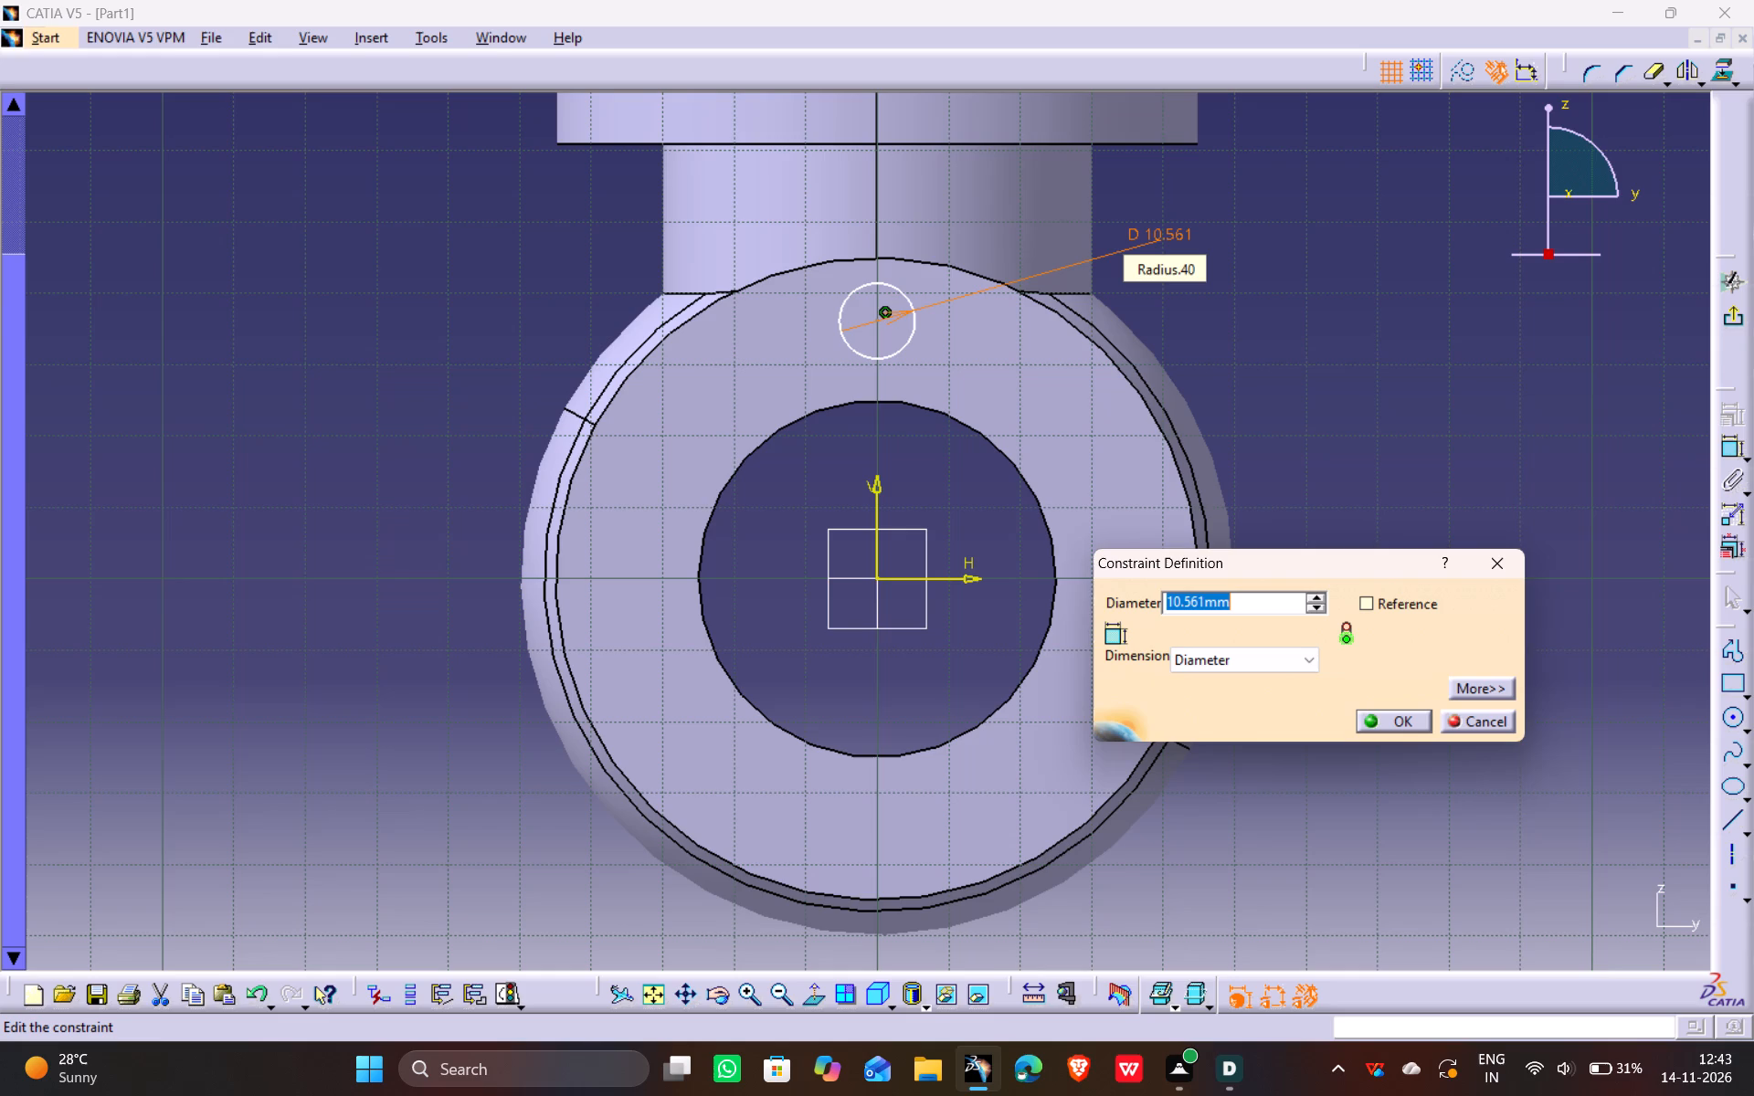
key("6")
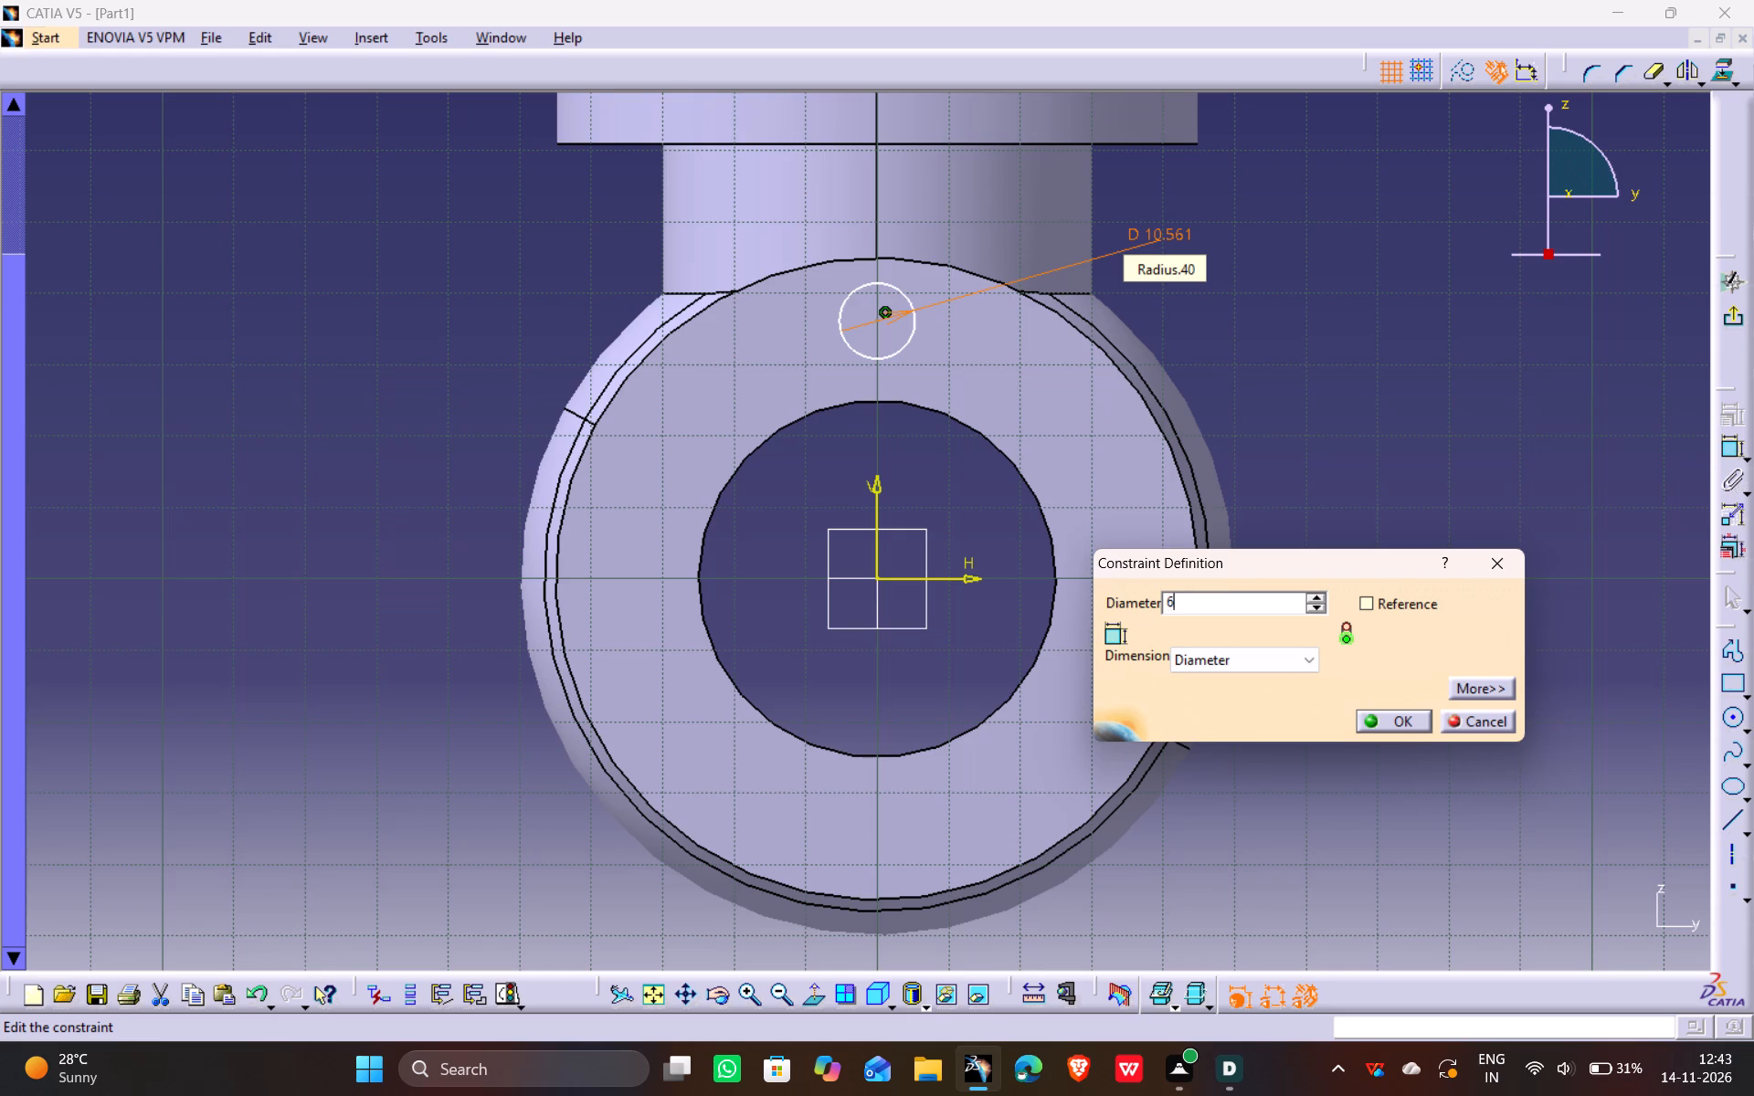
key("Return")
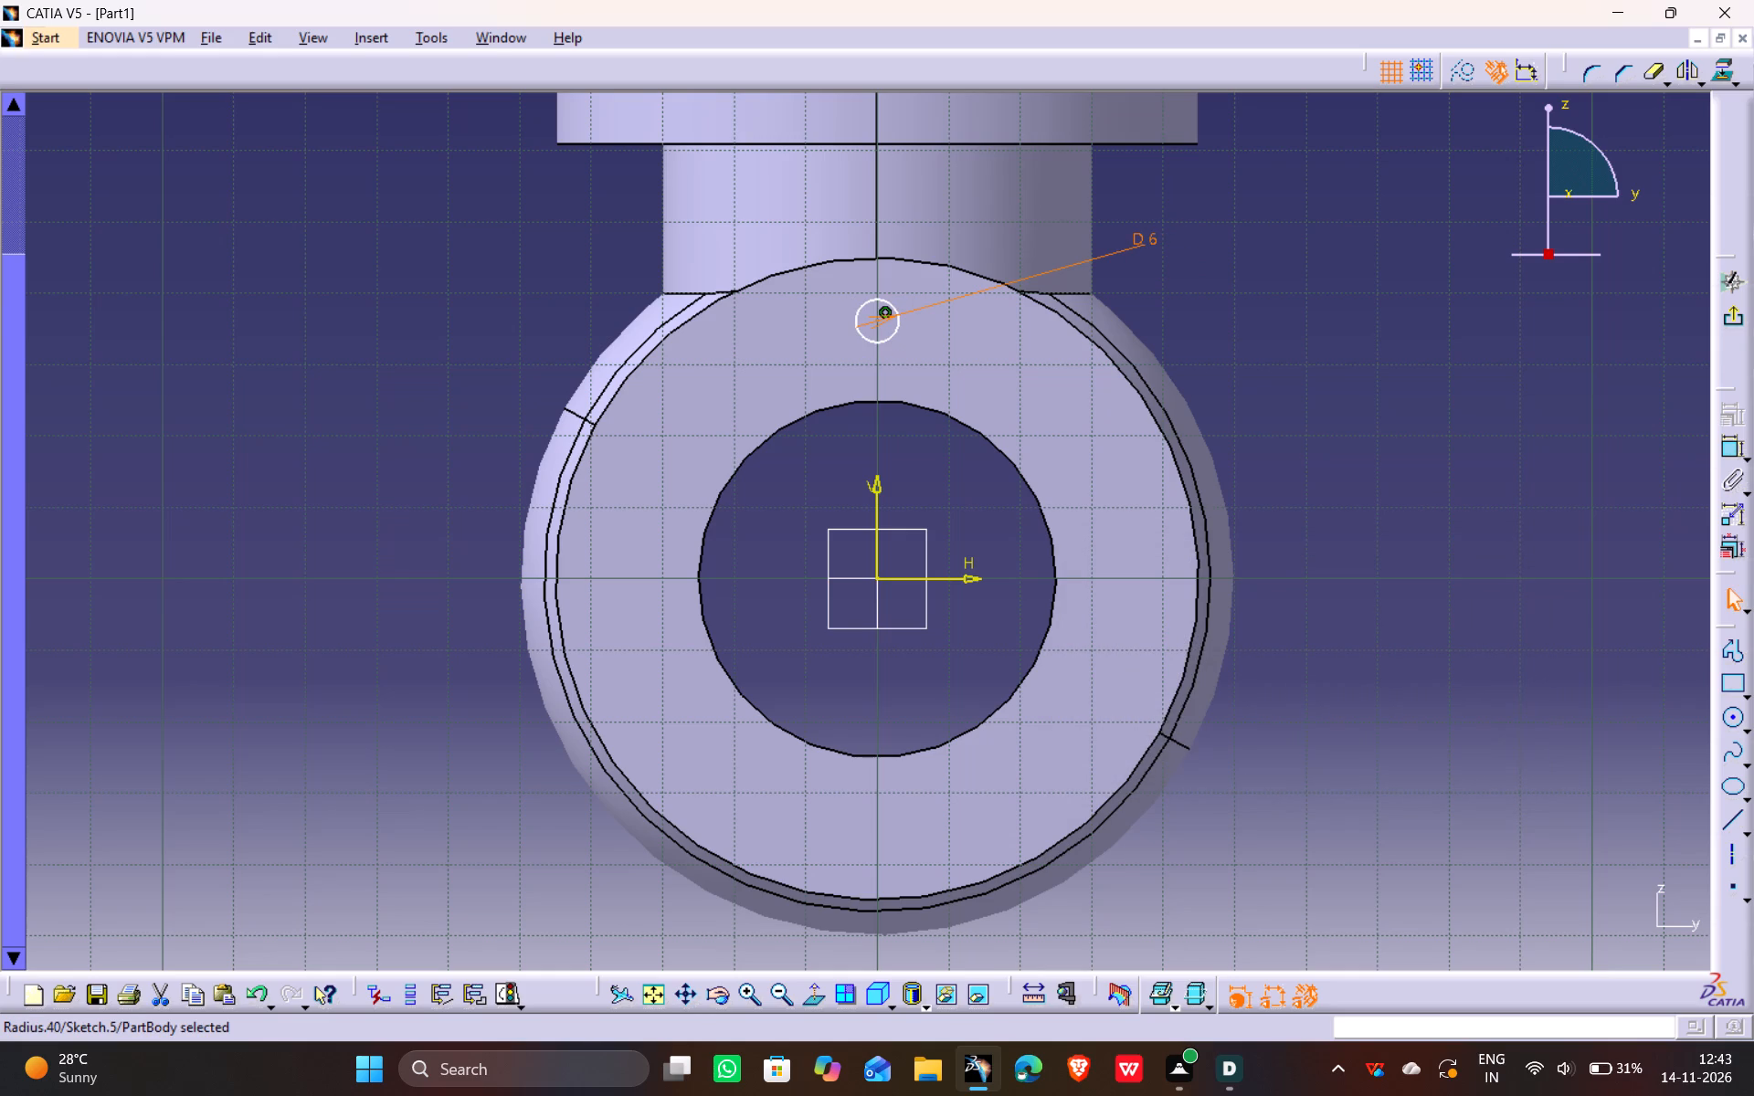
Draw an origin-centred circle through the small circle's centre, make it construction geometry and constrain its diameter to 74 mm.
left_click(1732, 721)
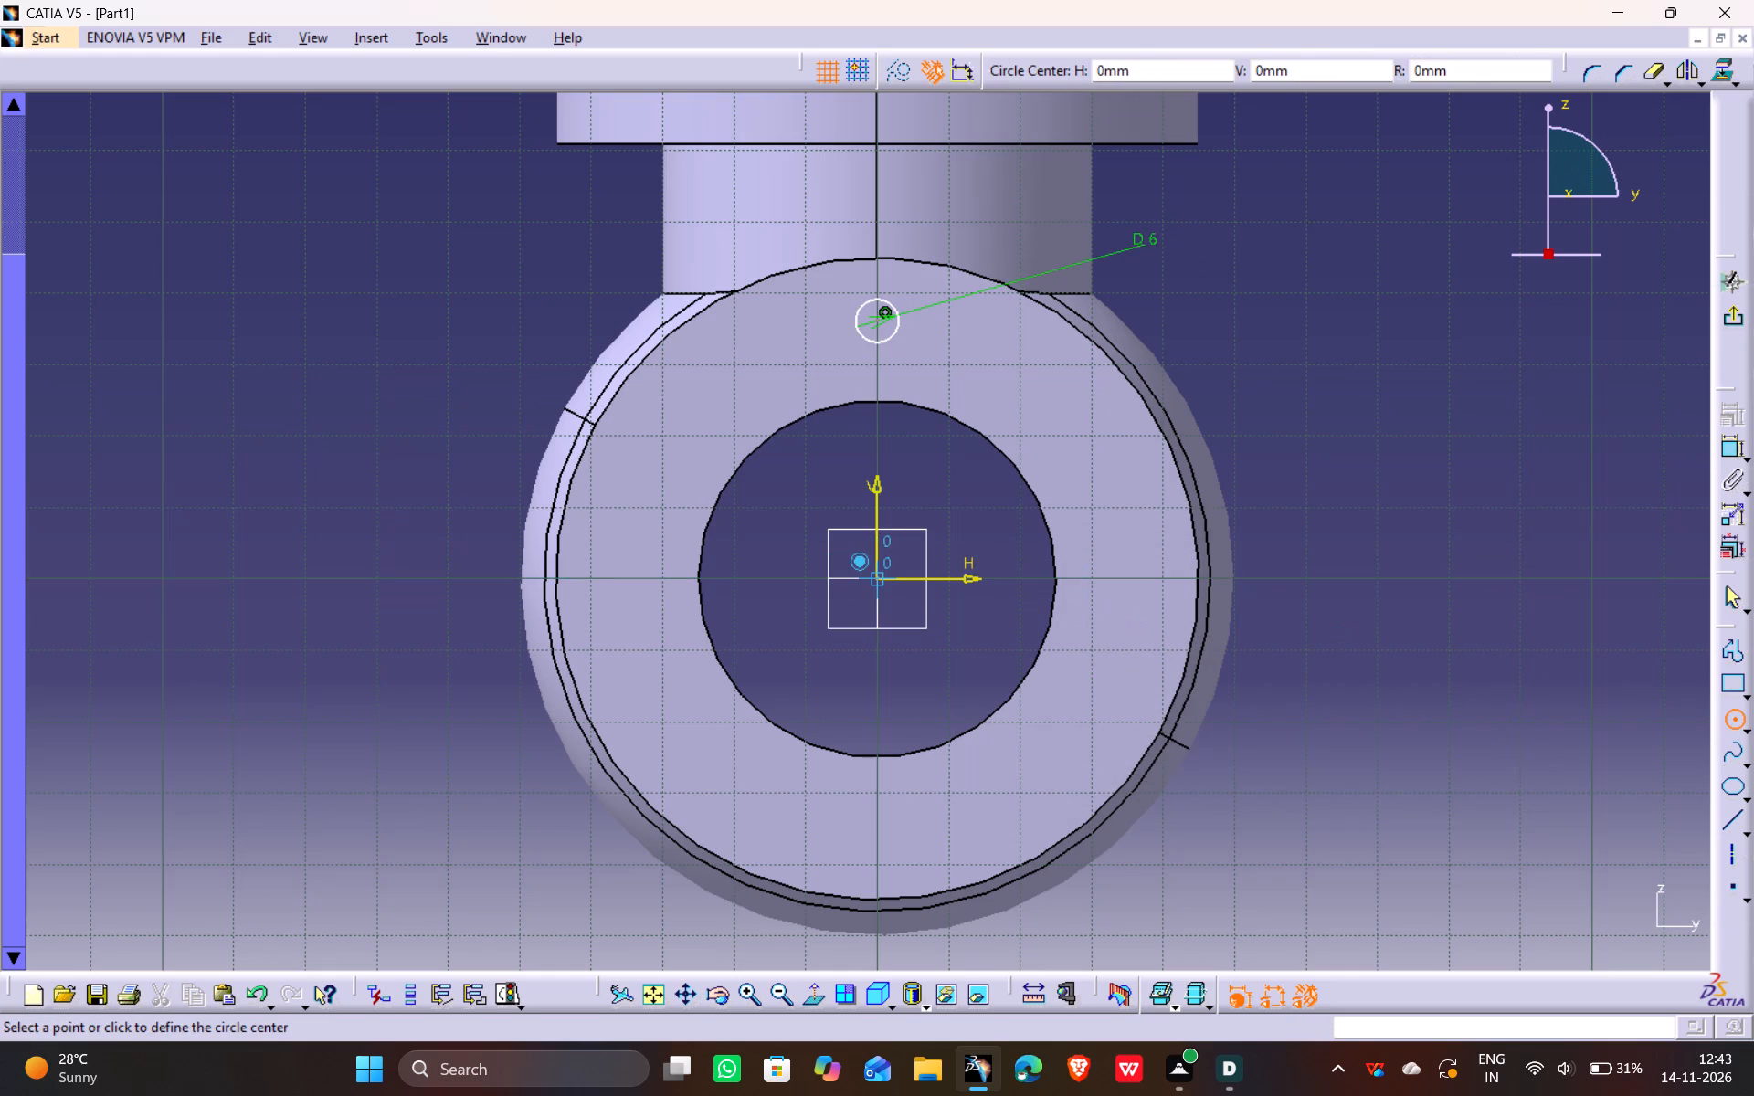
left_click(882, 582)
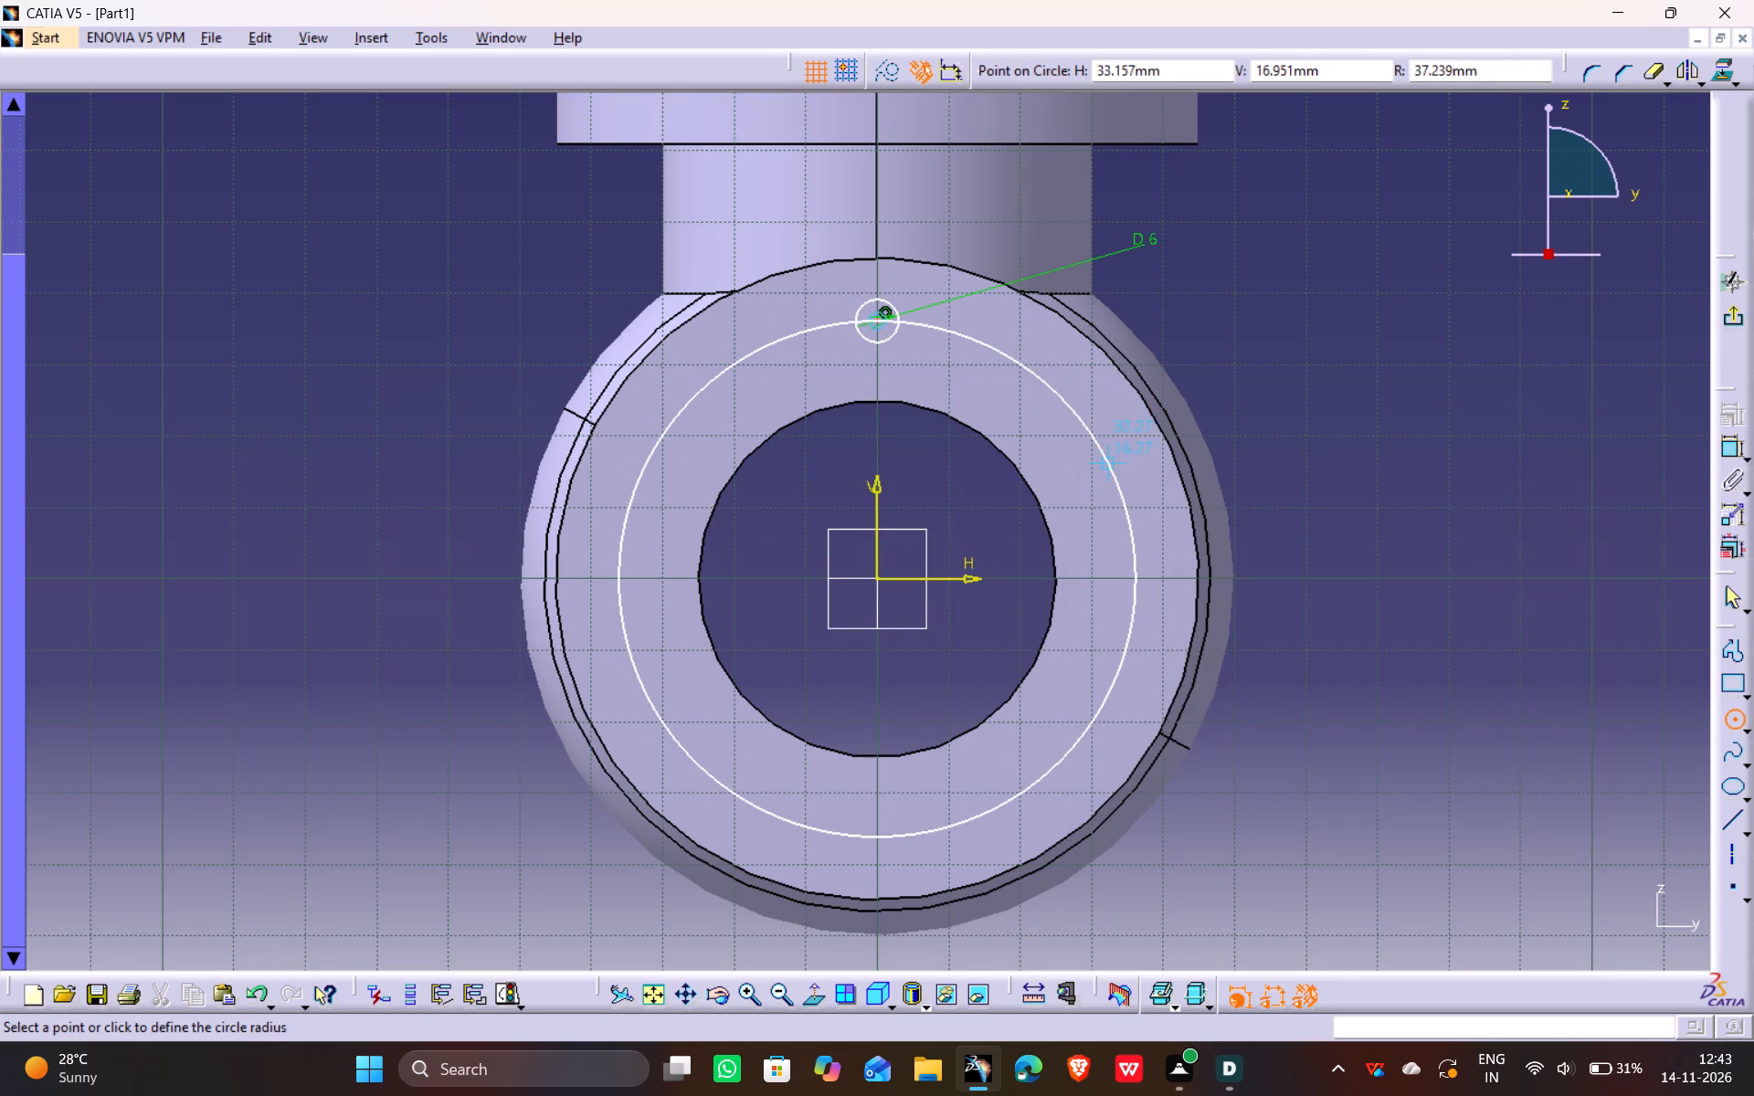
left_click(1112, 460)
left_click(1463, 68)
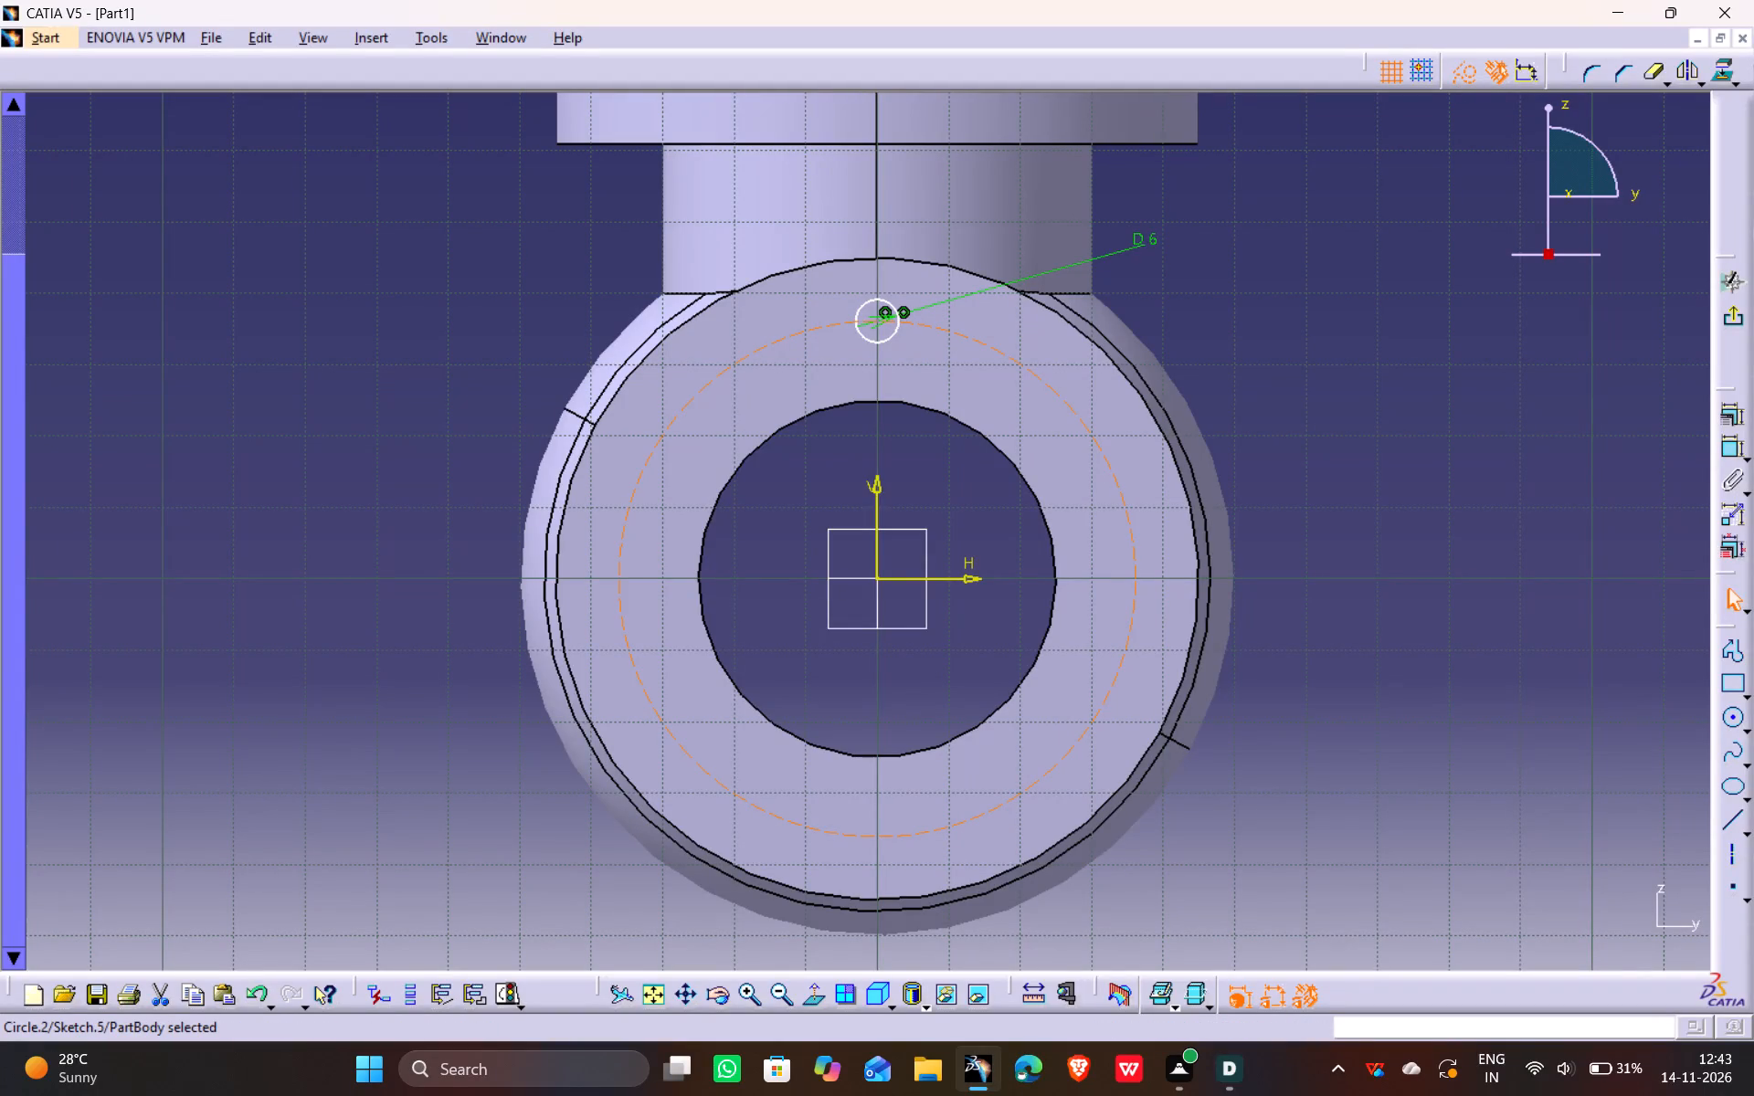
left_click(1729, 447)
left_click(1355, 330)
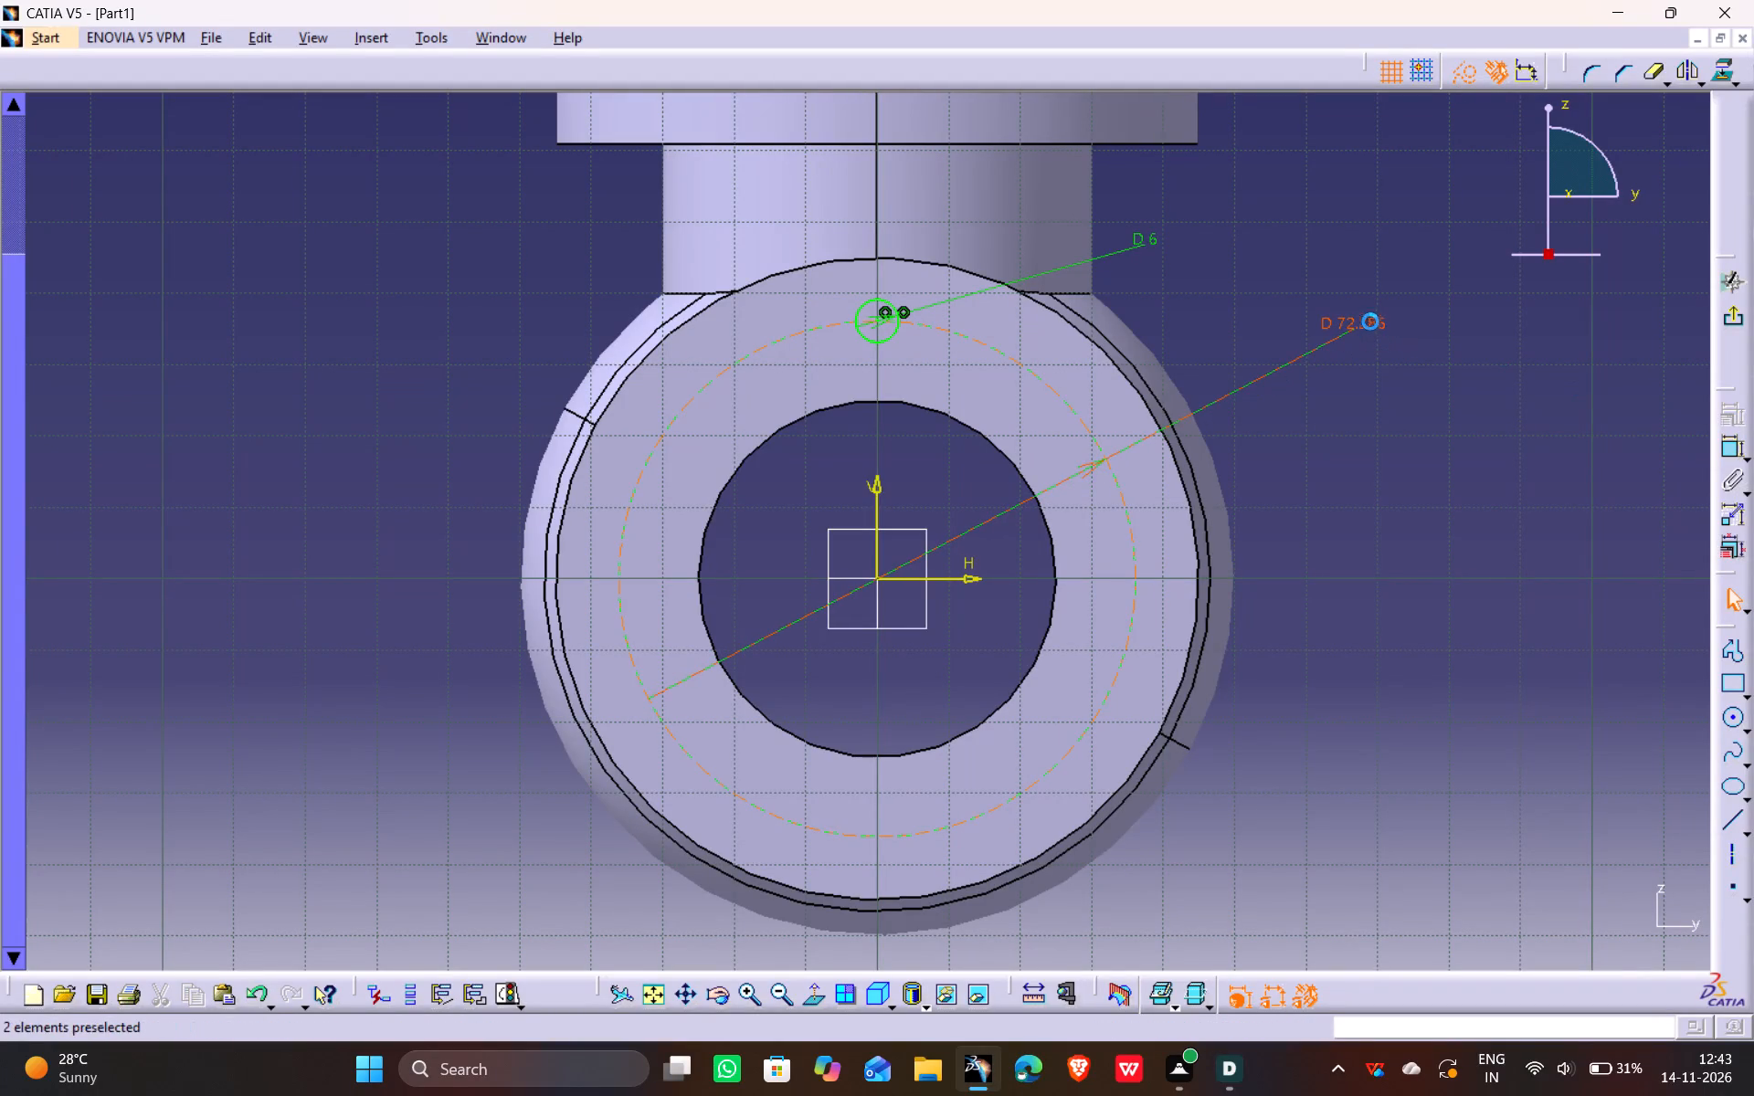
double_click(1363, 317)
type("74")
key("Return")
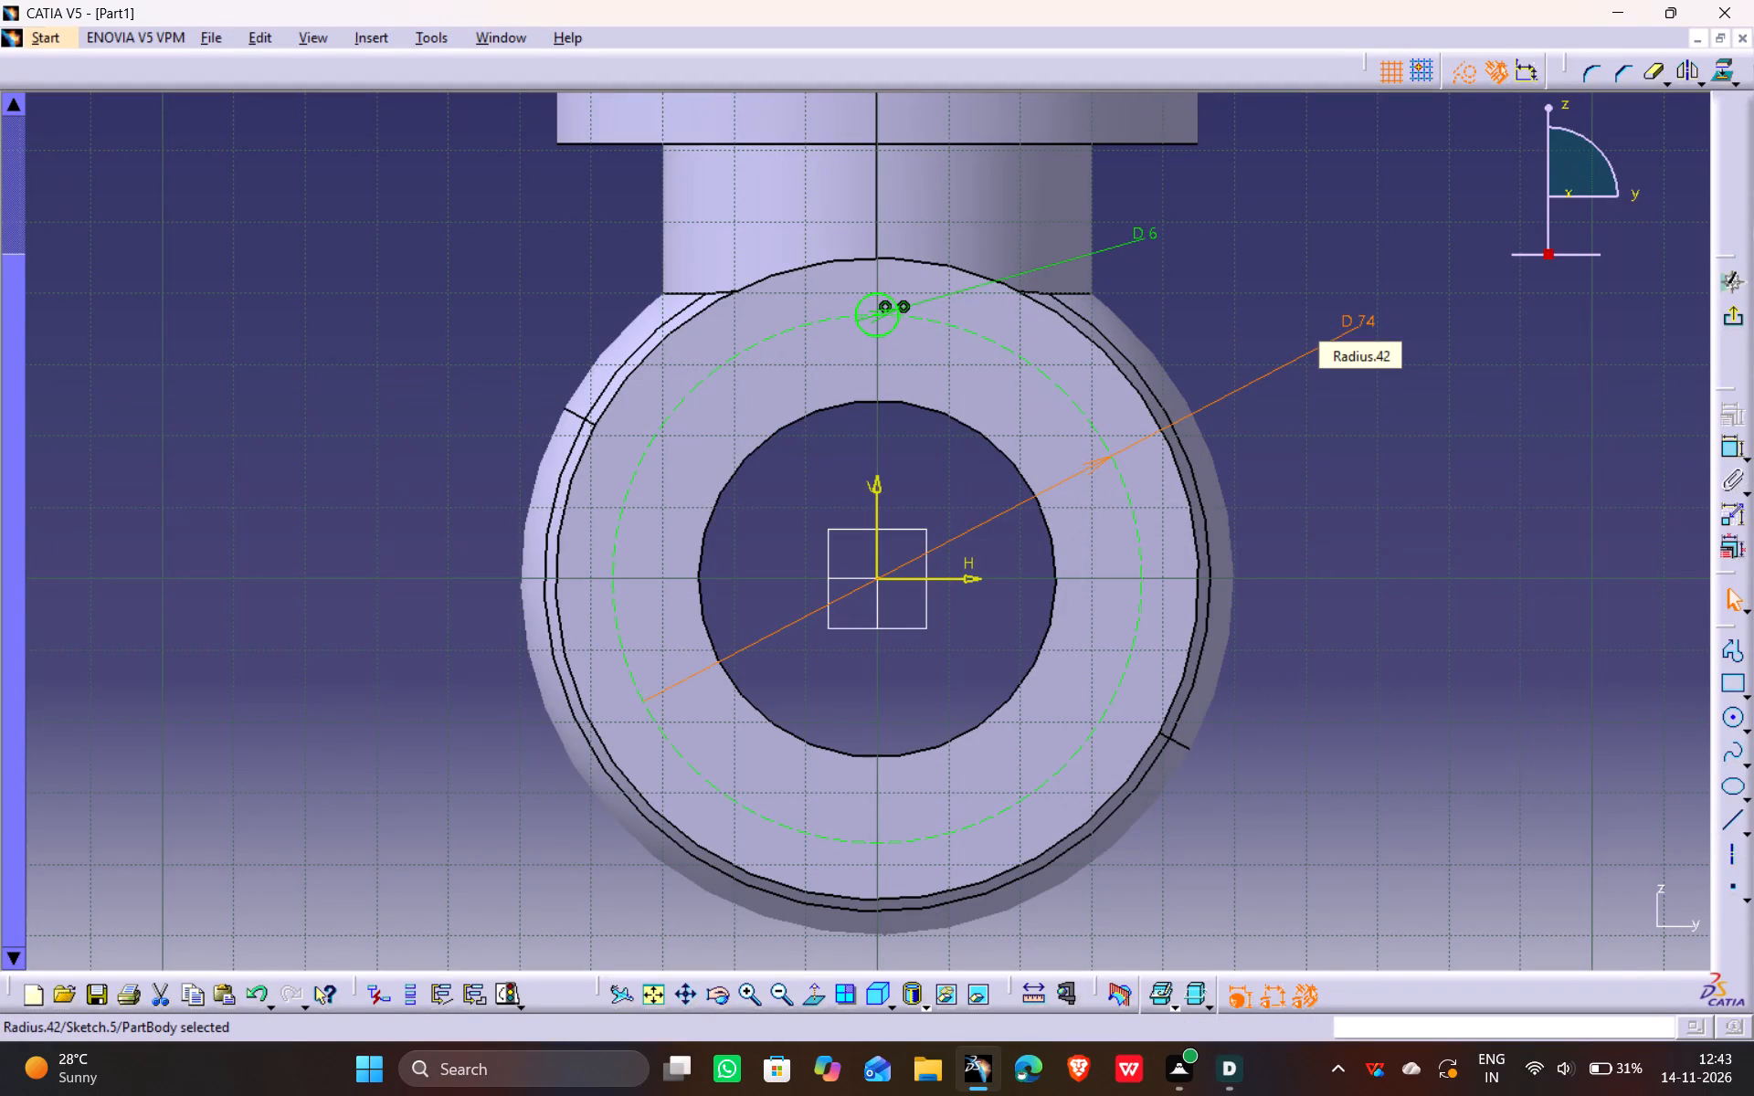
left_click(1249, 260)
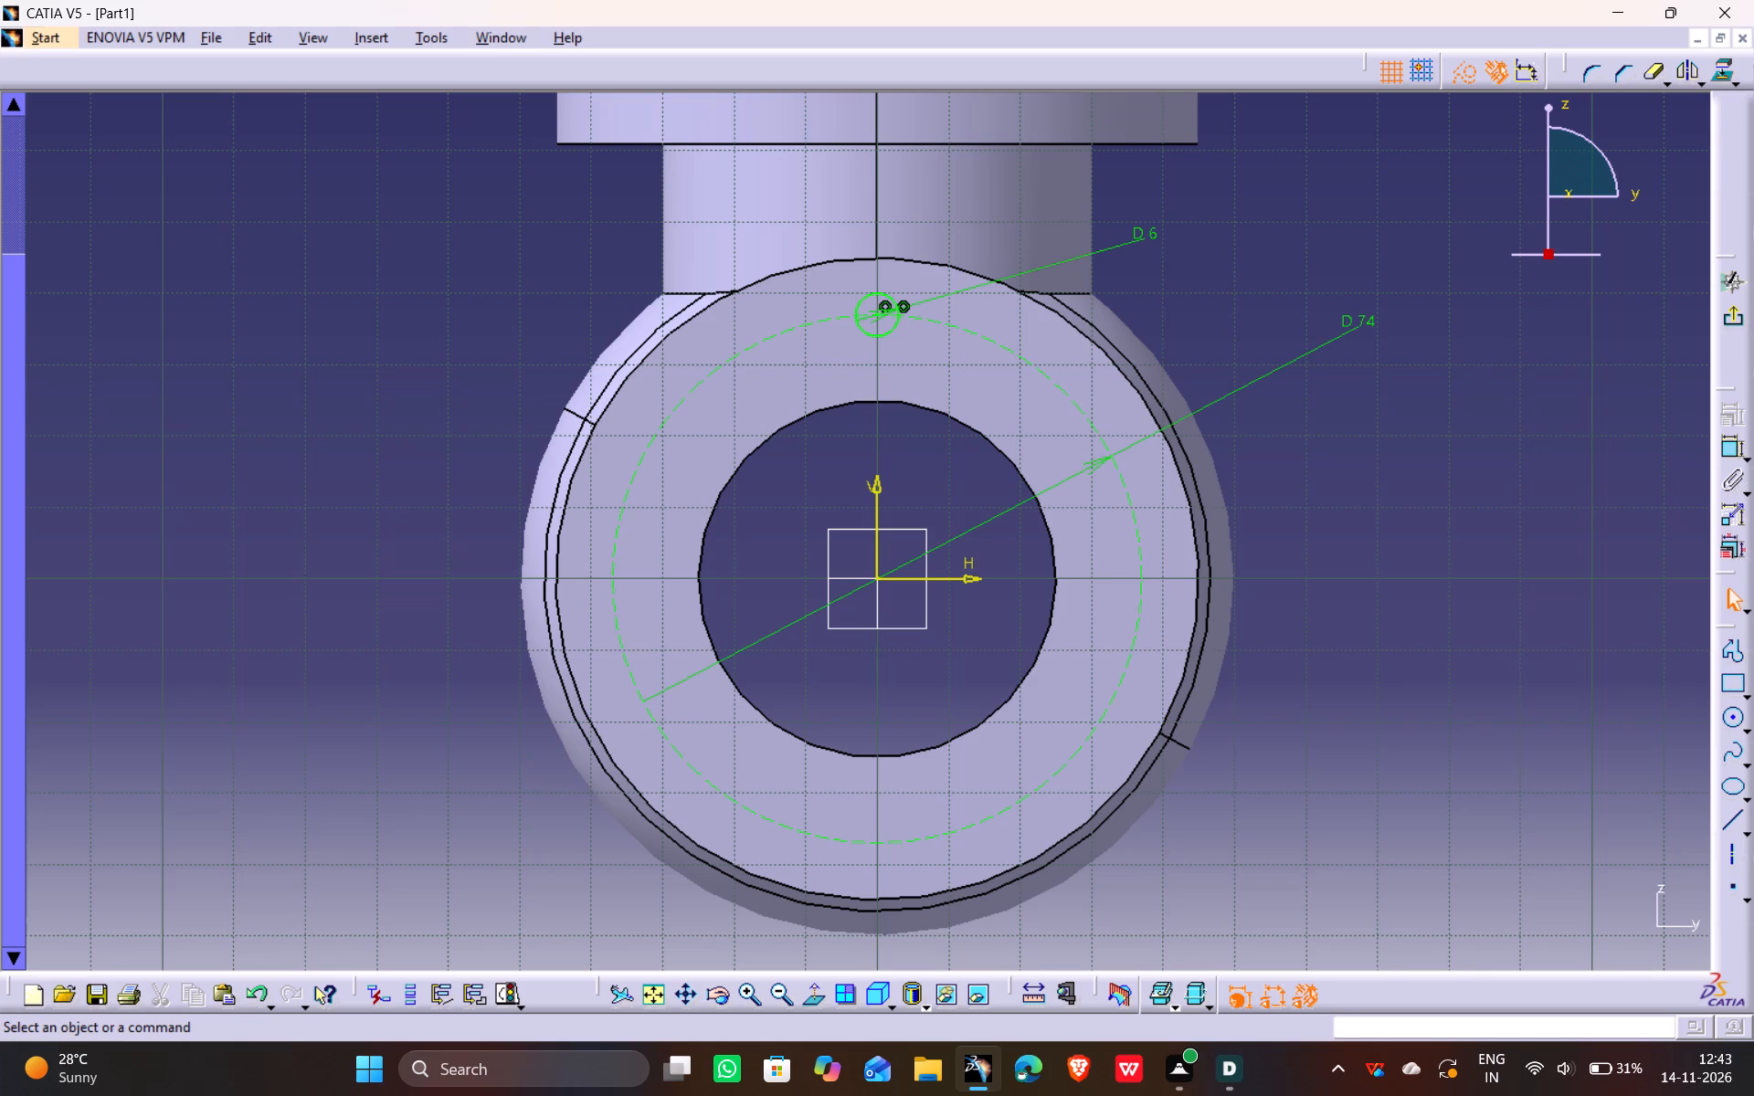
Rotate the 6 mm circle about the sketch origin in duplicate mode, with 5 instances at 60 degrees.
left_click(879, 332)
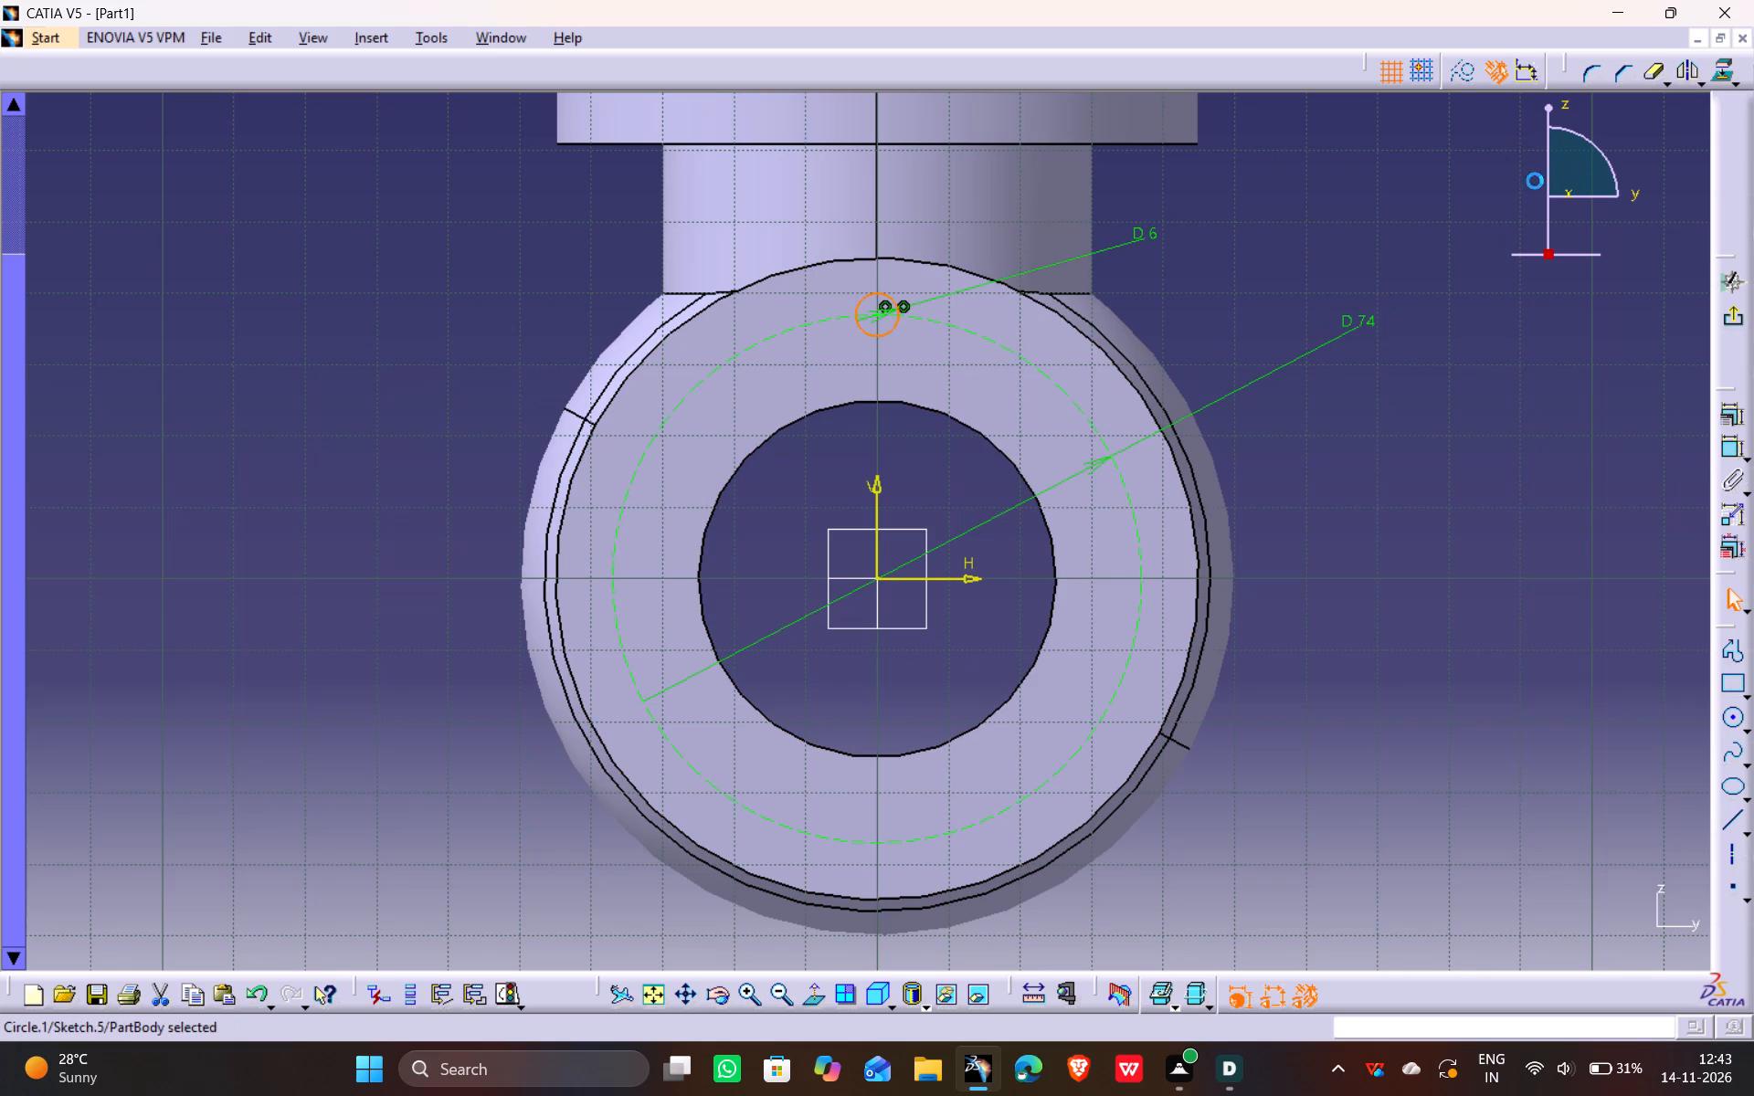
left_click(1697, 82)
left_click(1703, 81)
left_click(1724, 212)
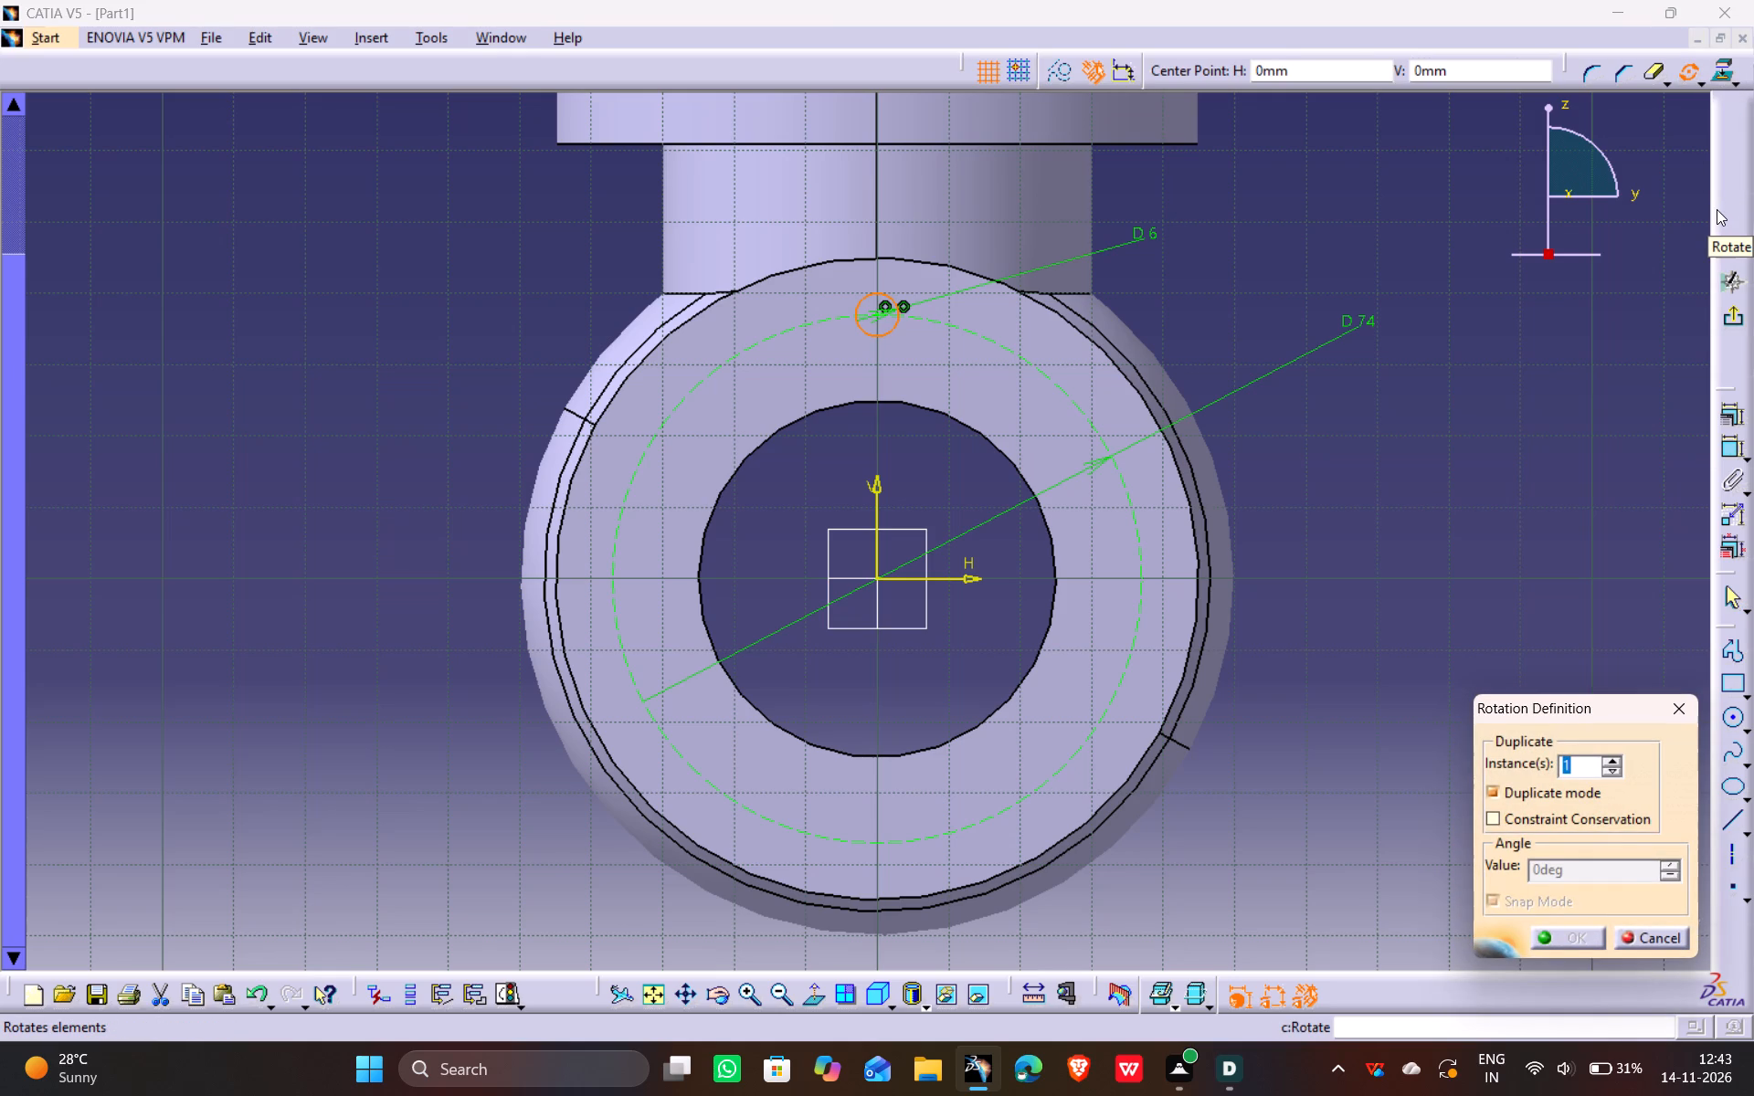
key("5")
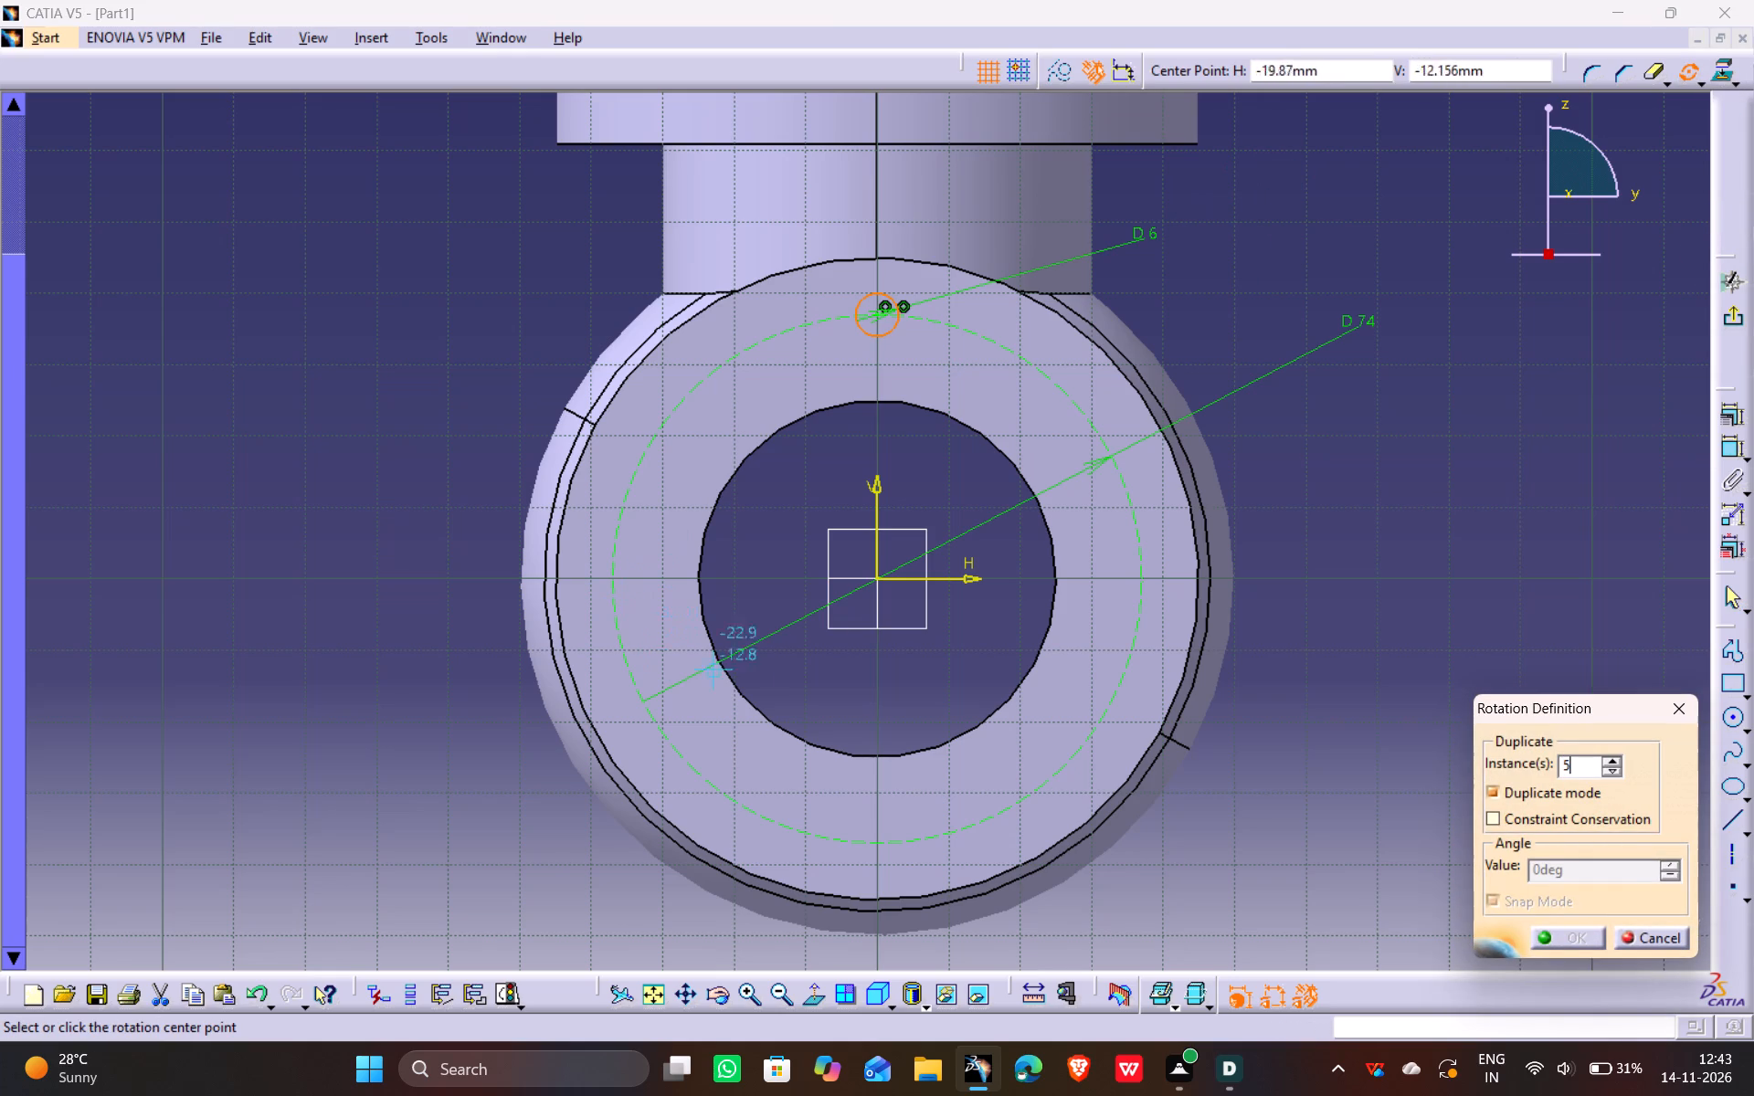
left_click(876, 581)
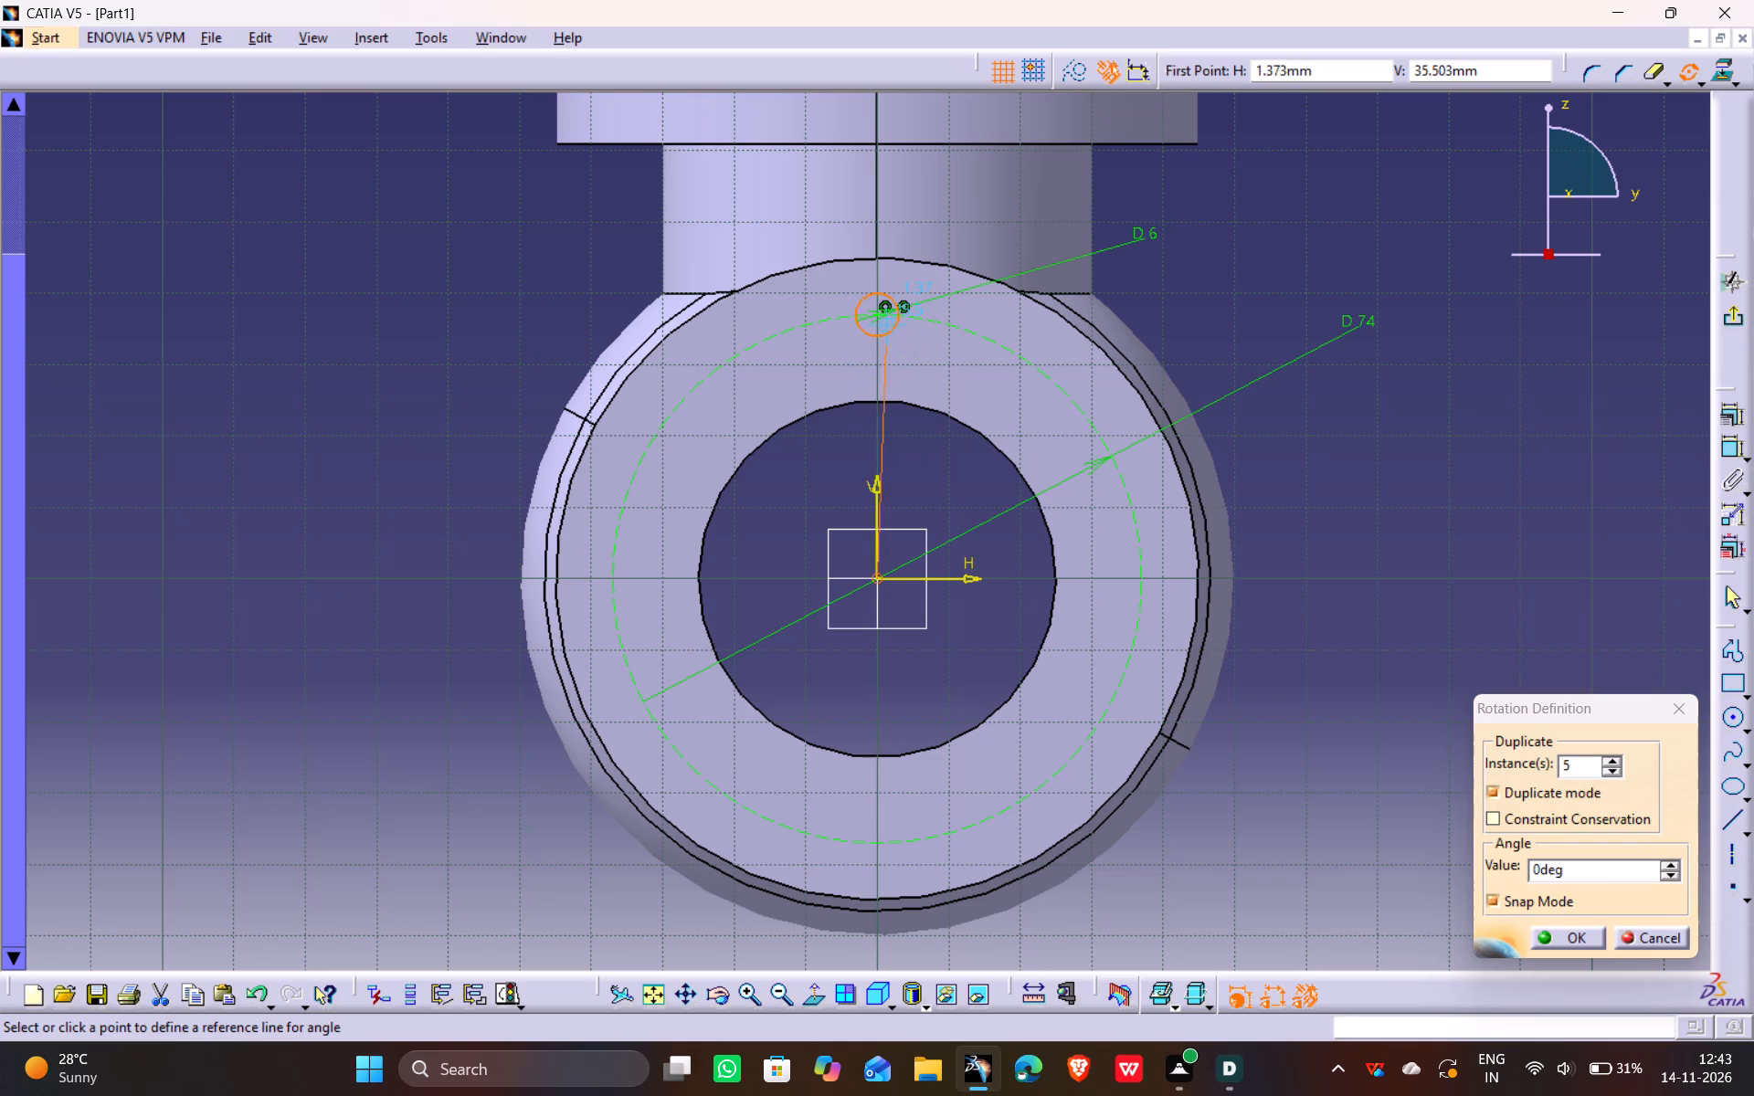
left_click(880, 315)
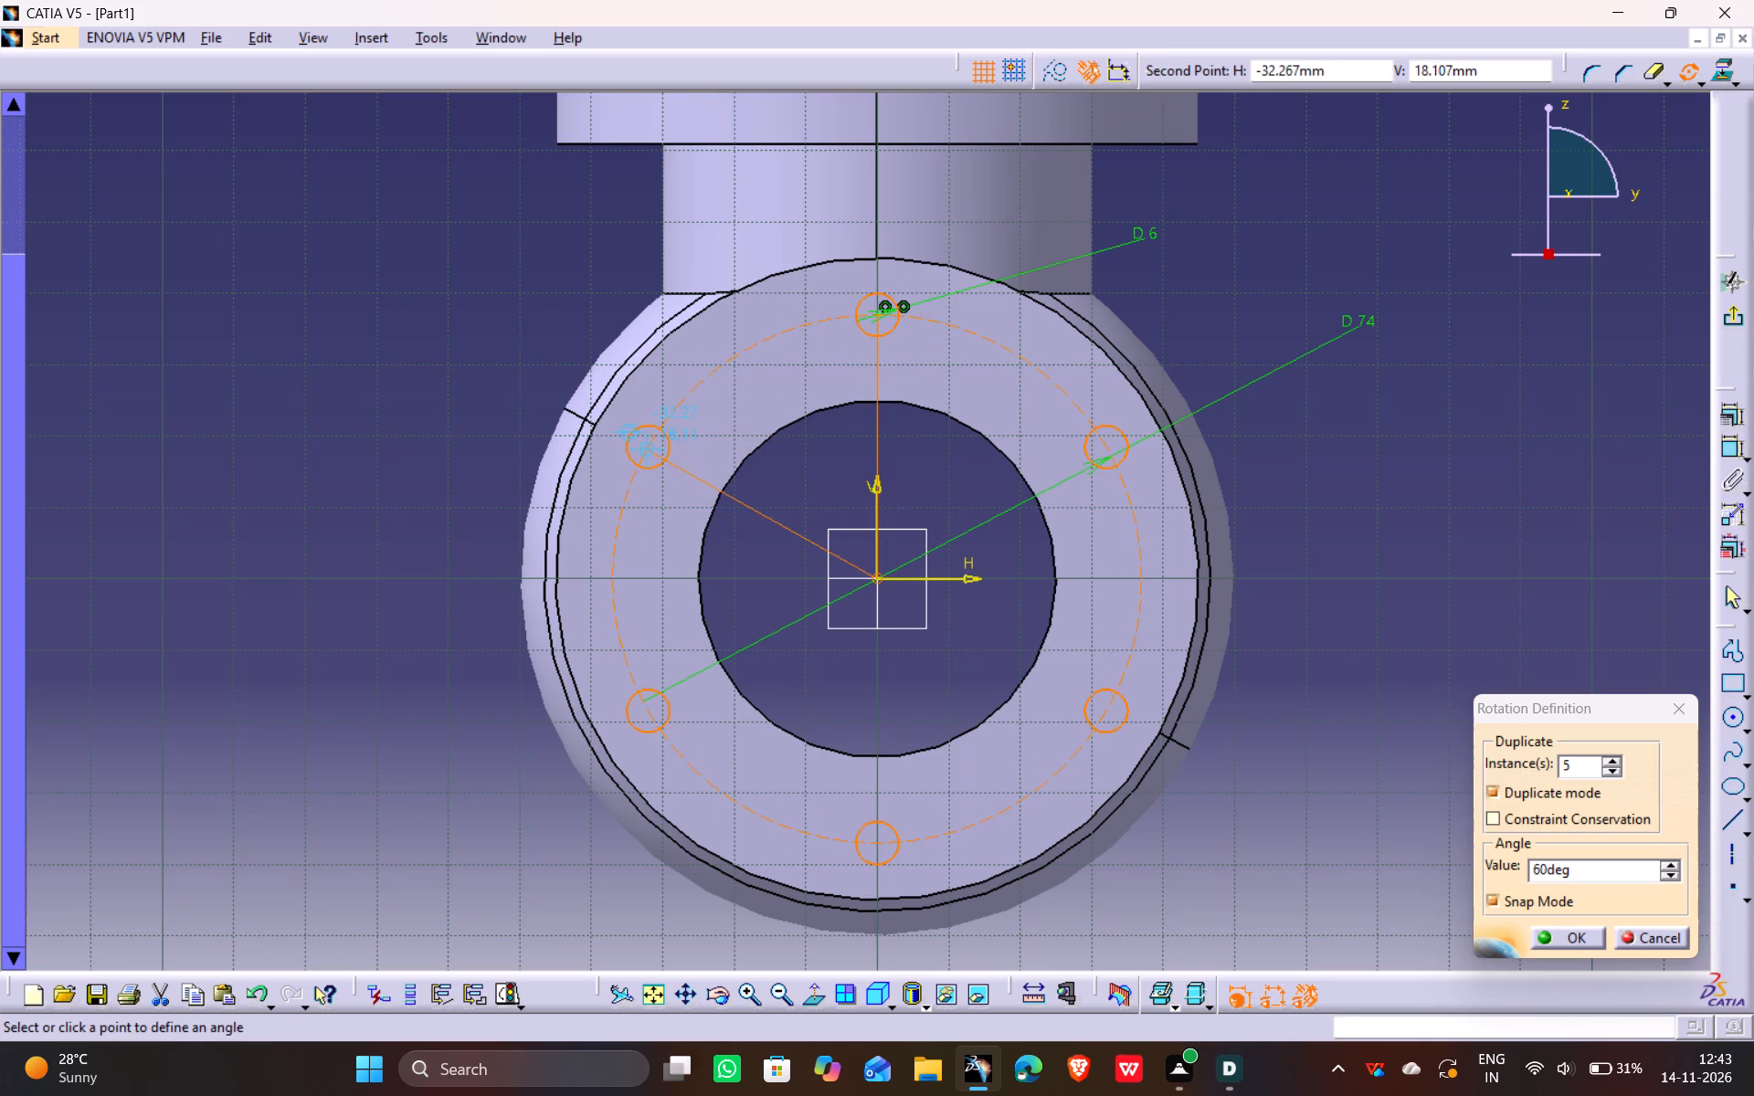
left_click(643, 448)
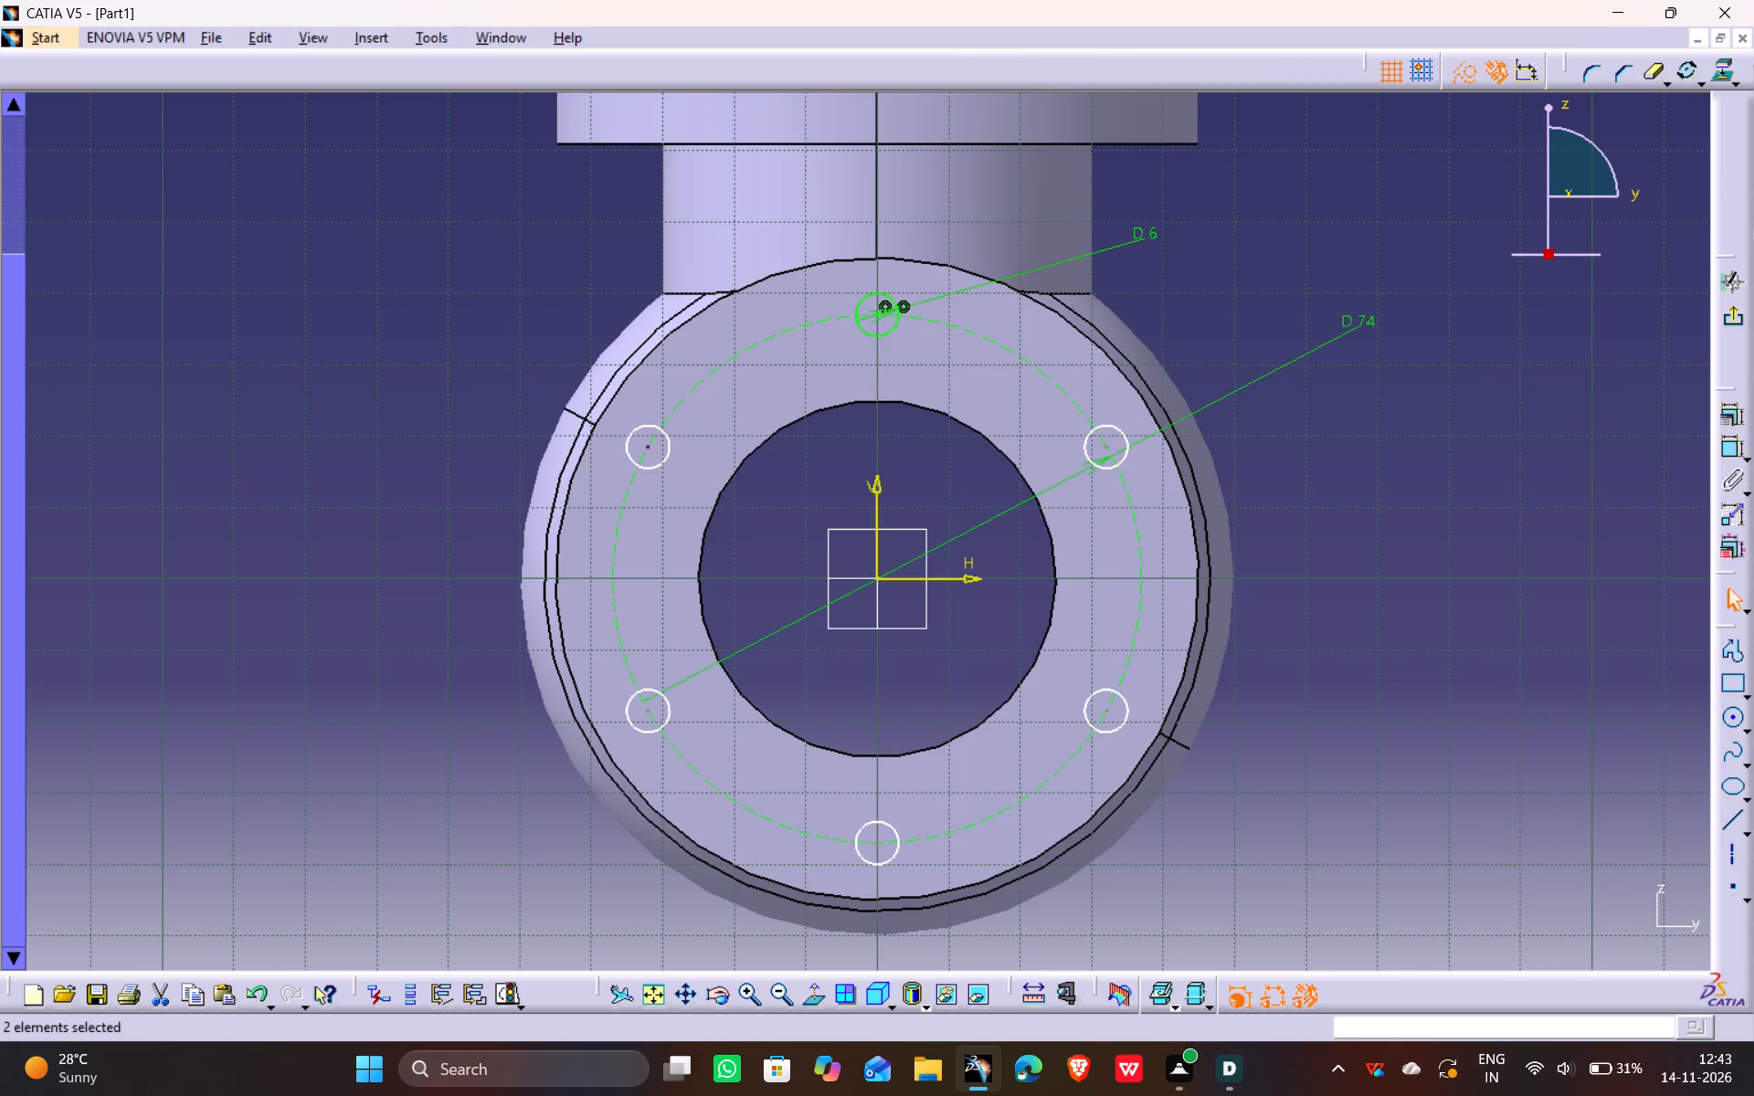
Auto-constrain the five duplicated bolt-hole circles, using the sketch's V and H axes as reference elements.
left_click_drag(491, 314, 664, 551, "ctrl")
left_click_drag(664, 551, 662, 548, "ctrl")
left_click_drag(481, 356, 712, 802)
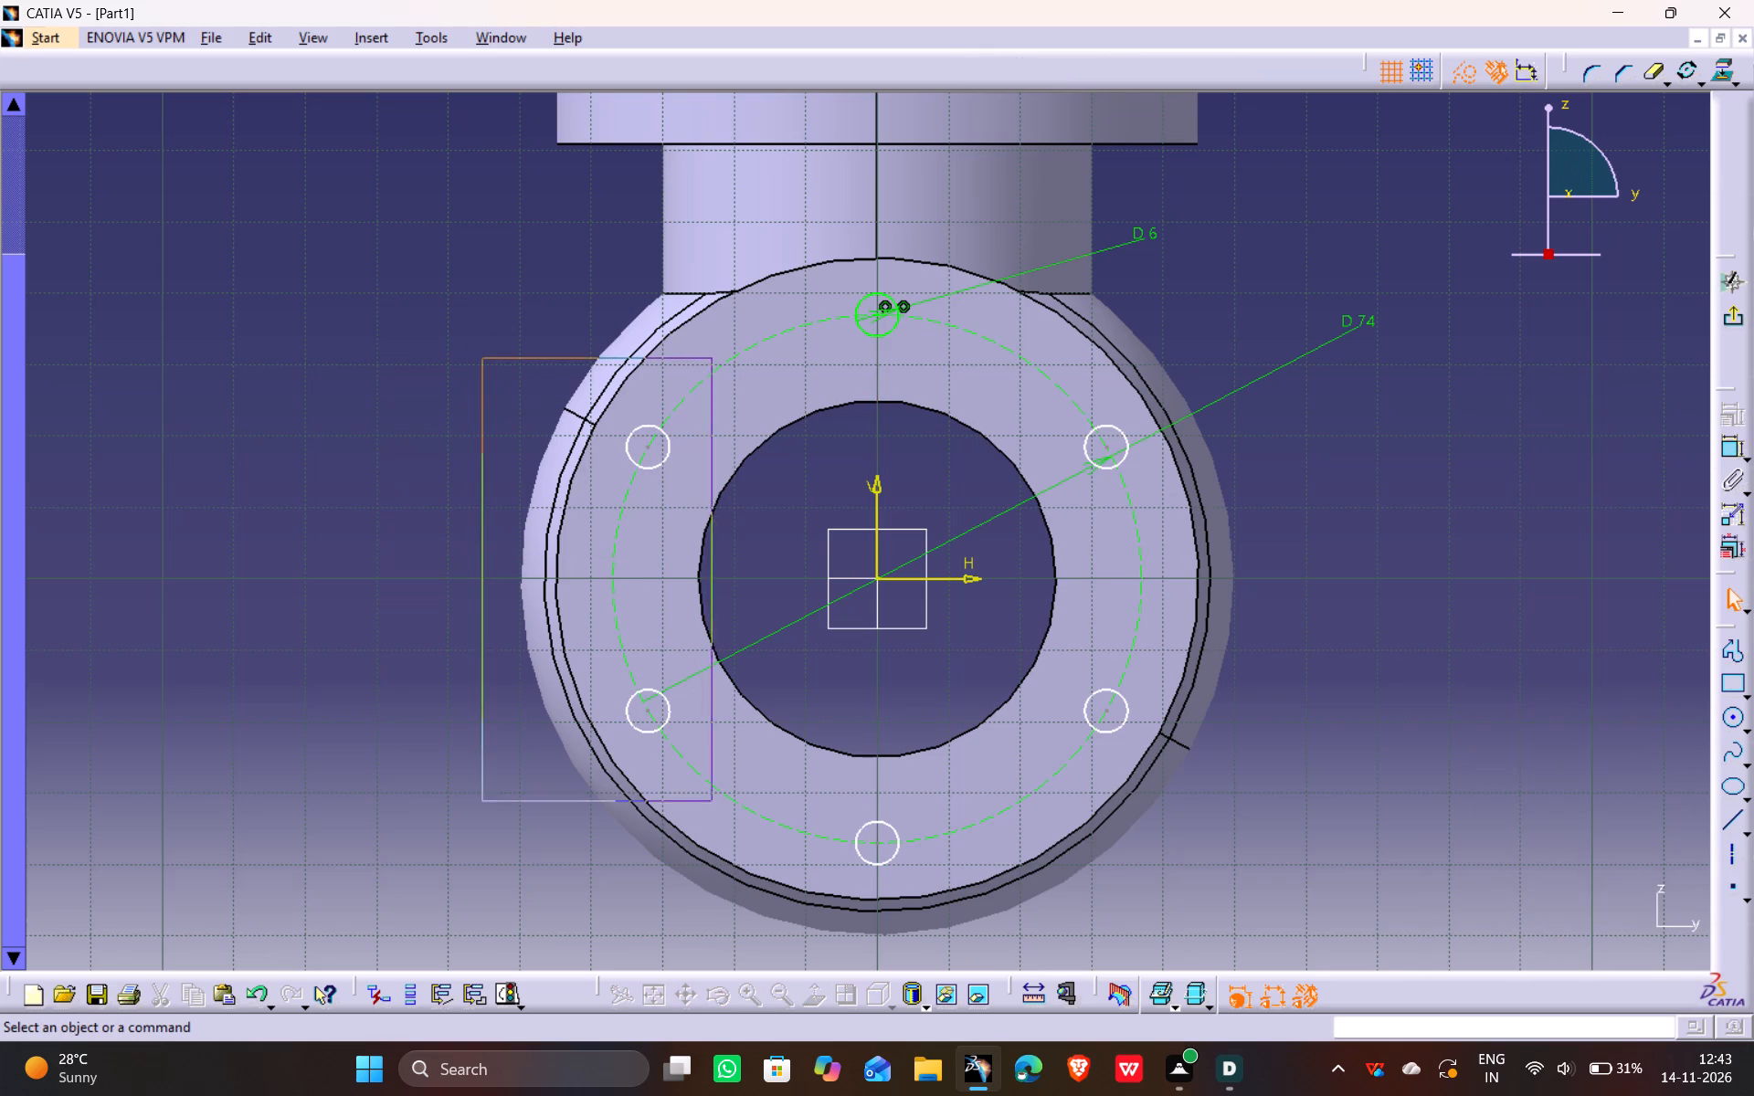
left_click_drag(712, 802, 704, 843)
left_click_drag(1236, 314, 1062, 784, "ctrl")
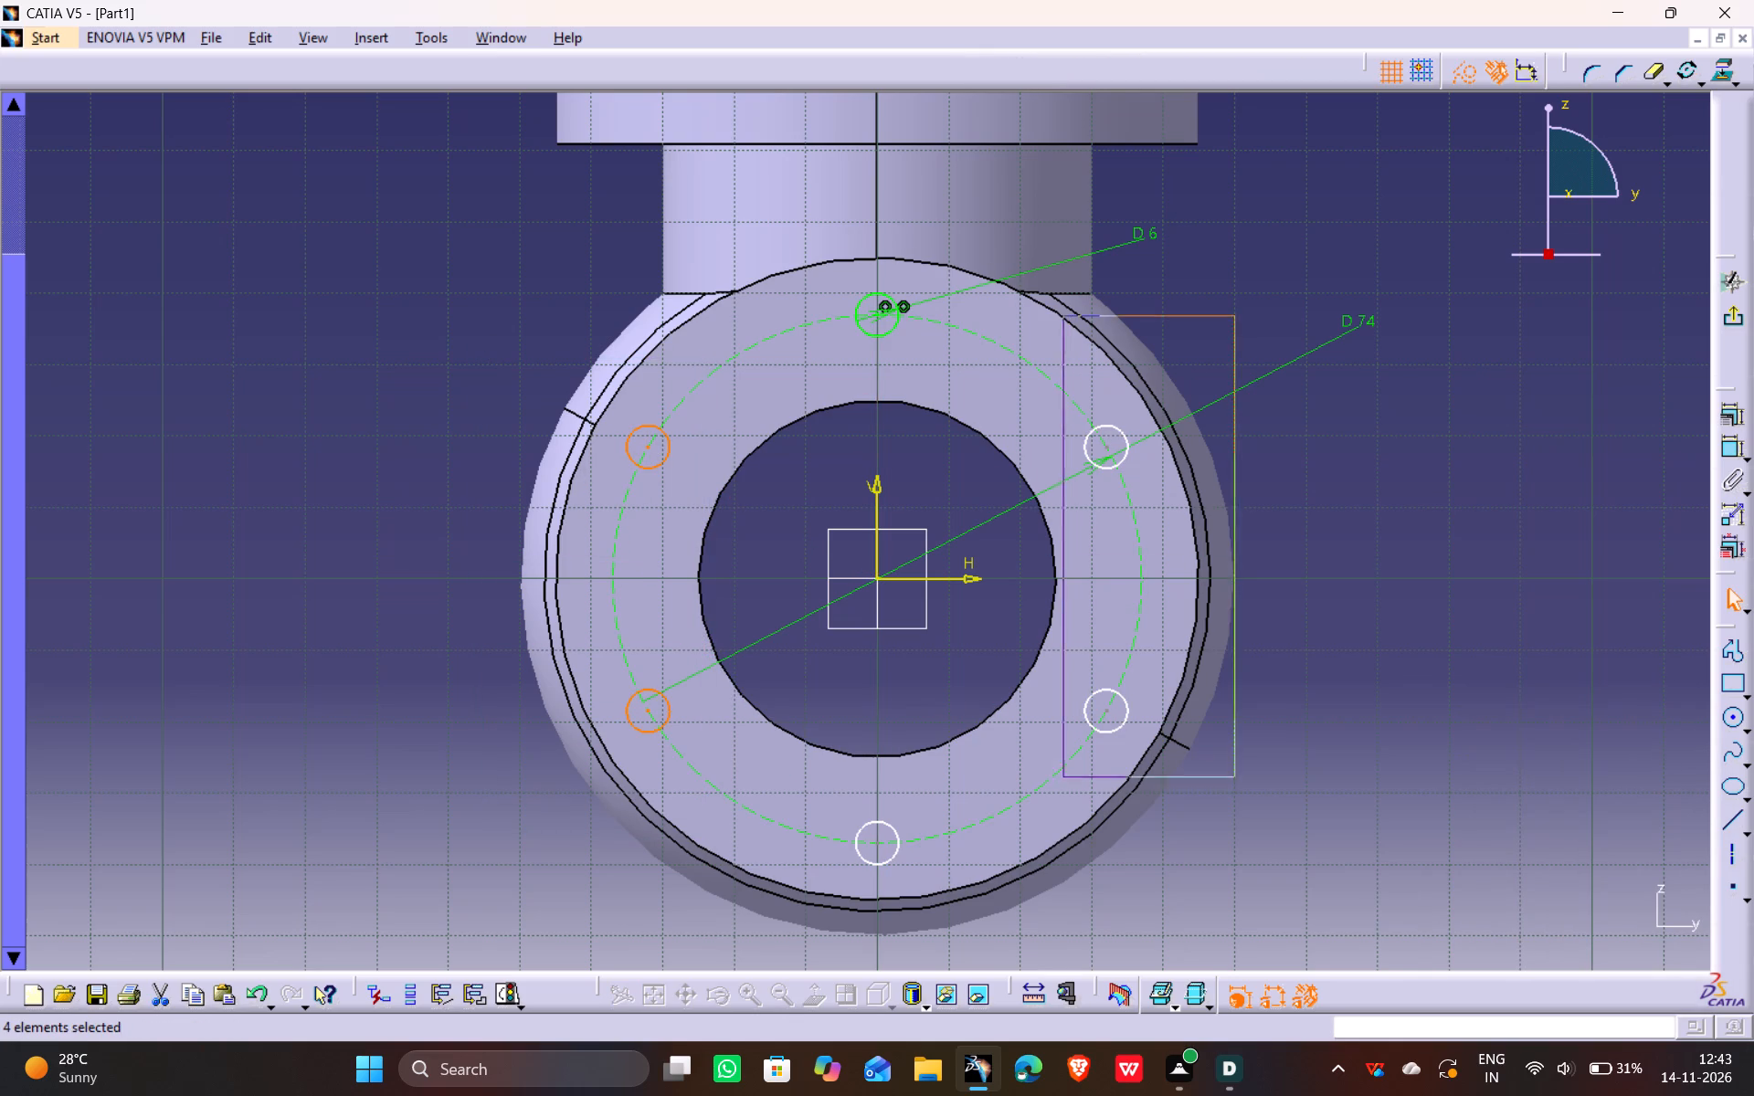
left_click_drag(1062, 784, 1056, 806, "ctrl")
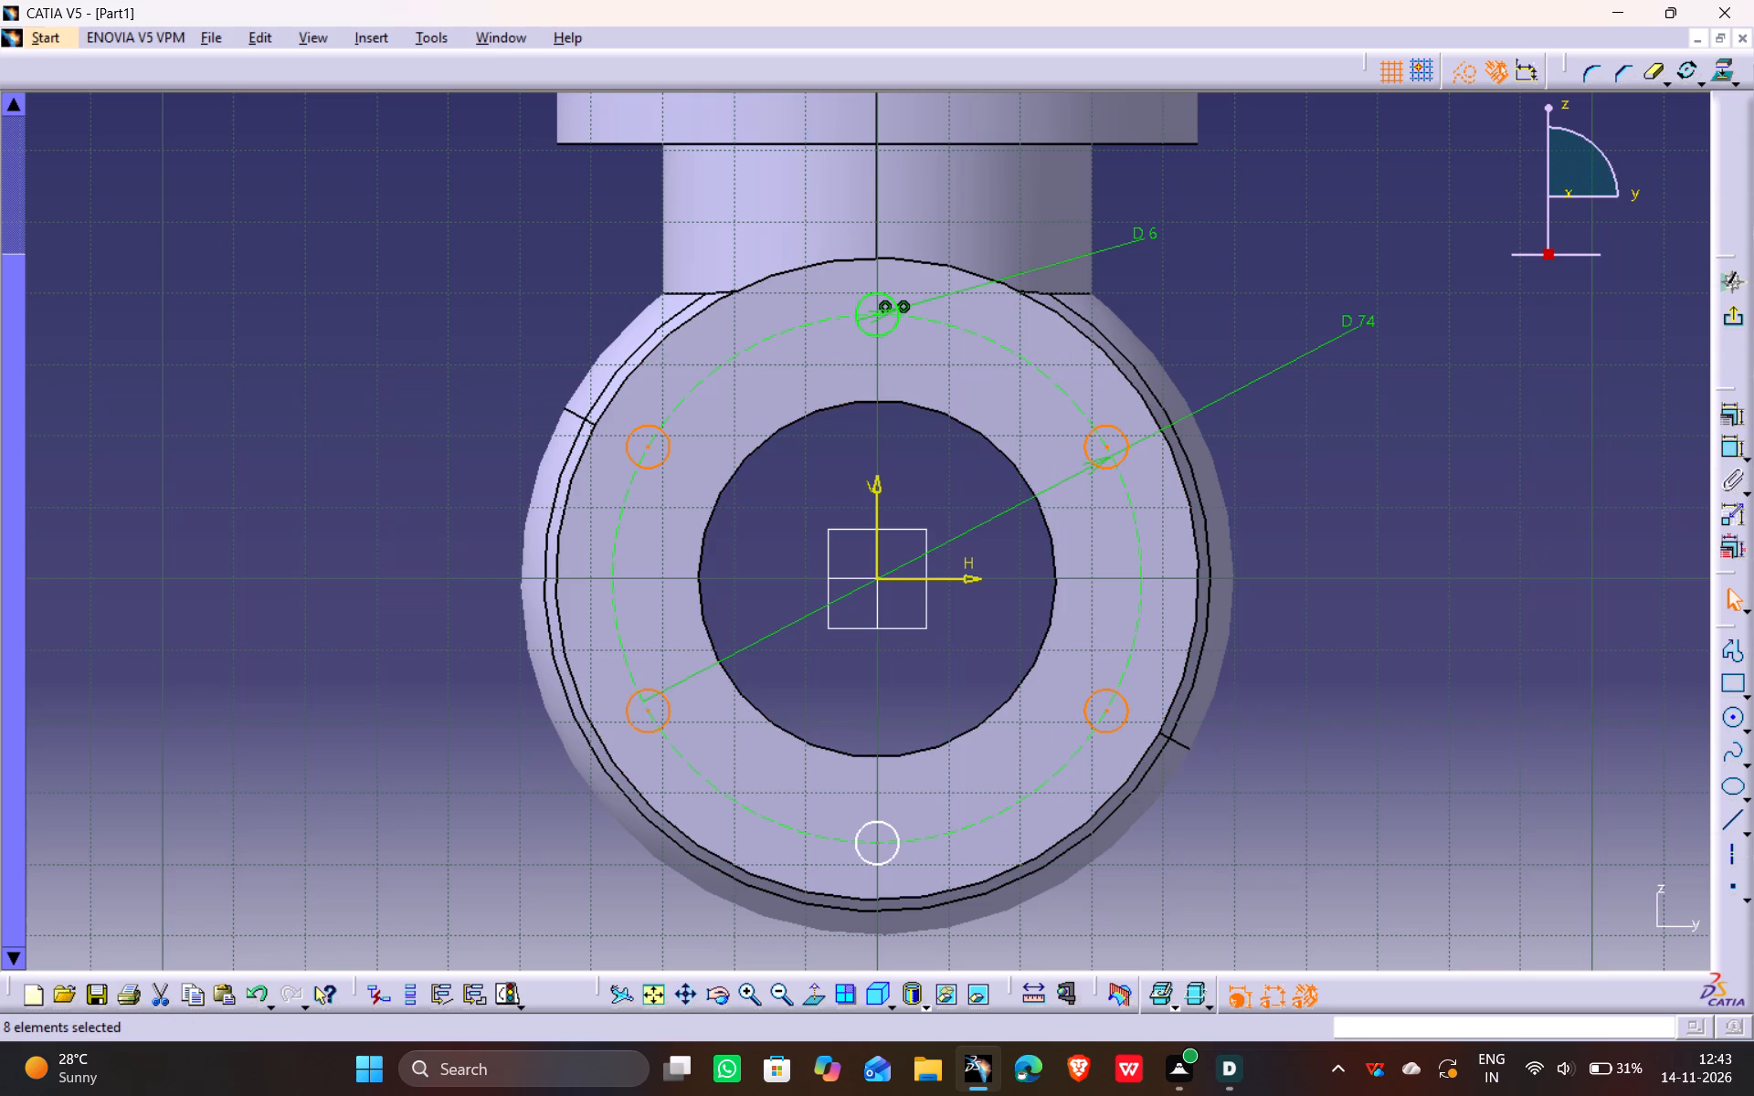
left_click_drag(879, 956, 932, 764, "ctrl")
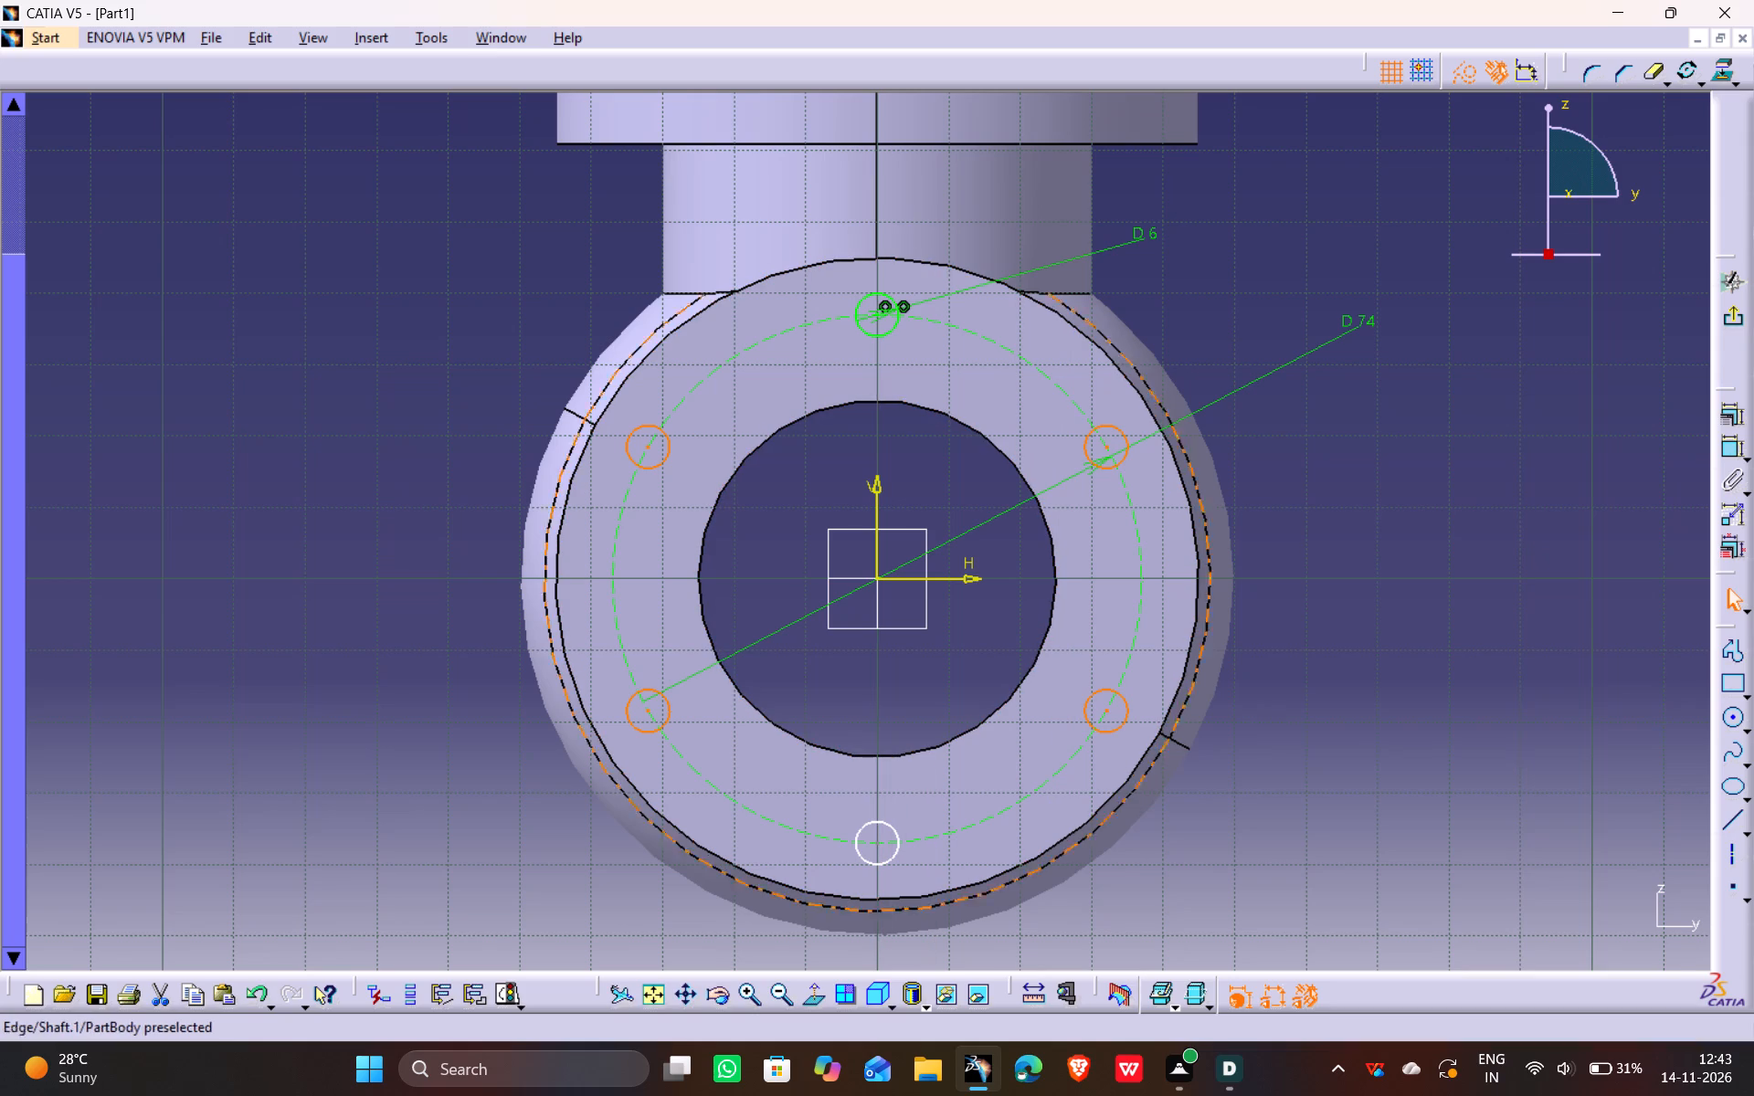
left_click_drag(979, 936, 860, 806, "ctrl")
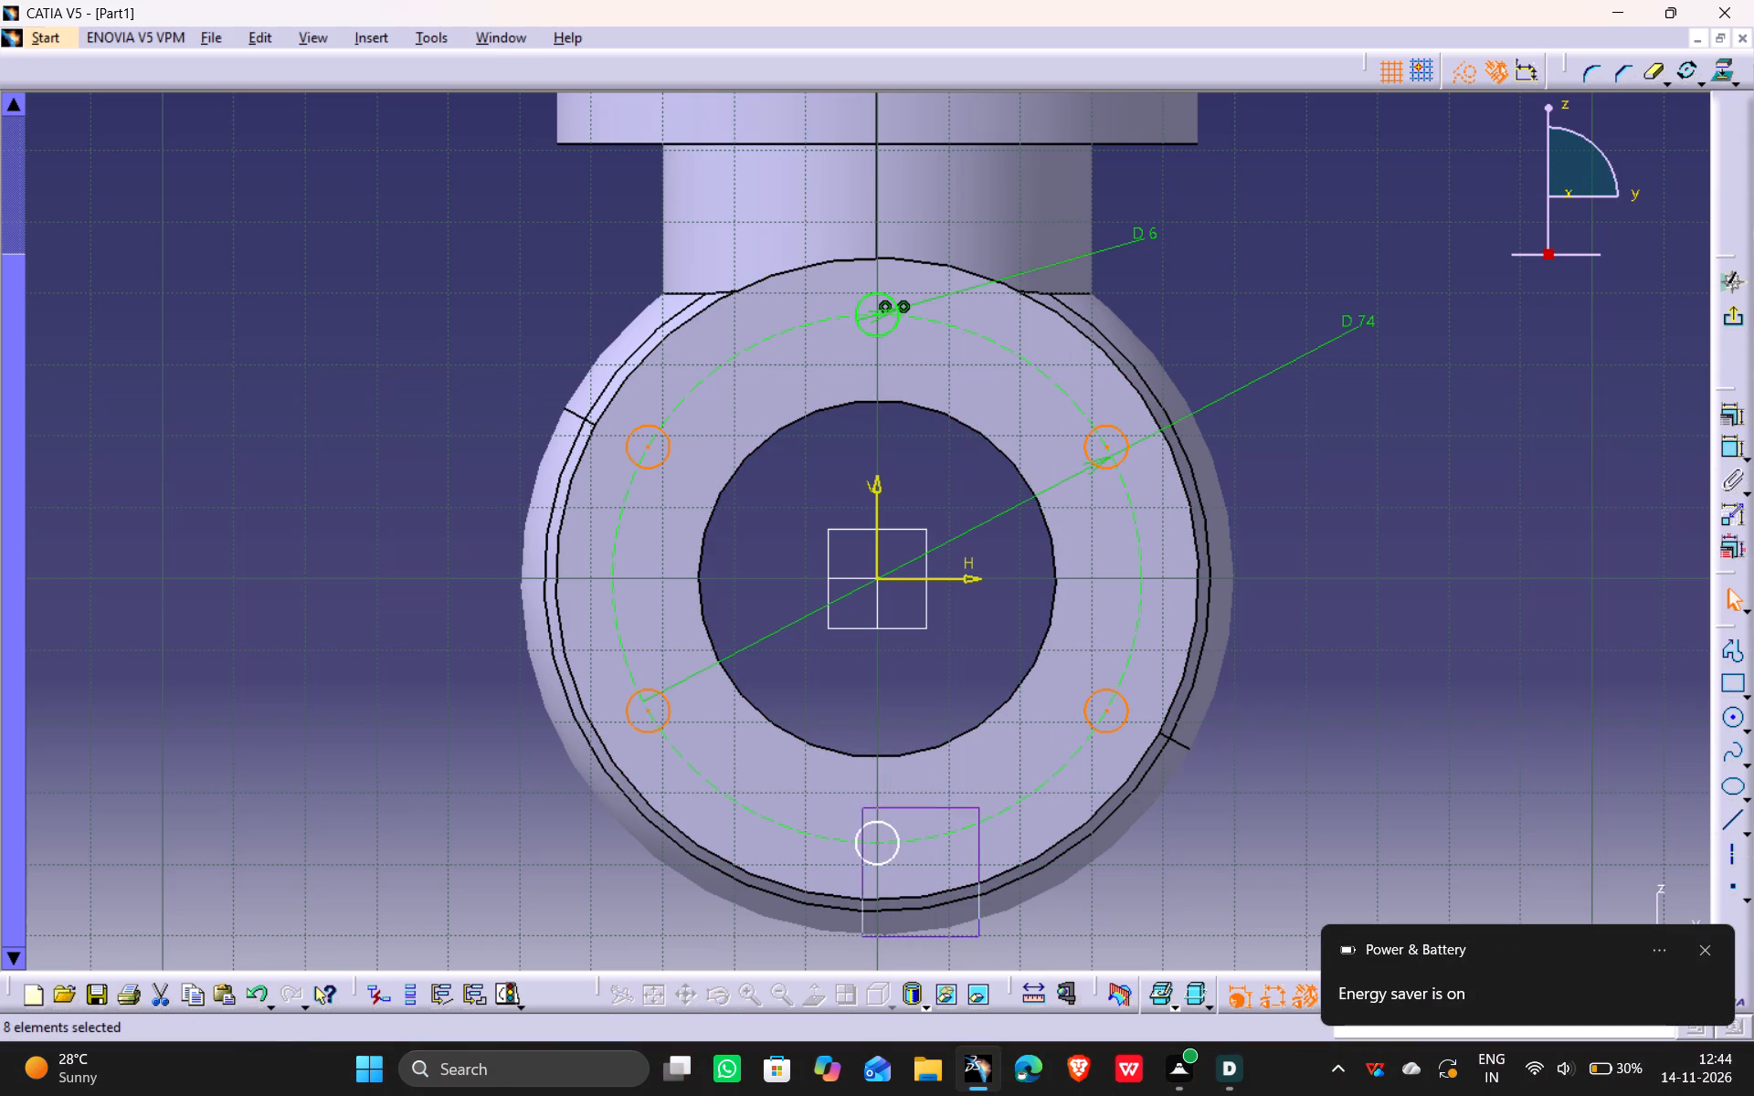
left_click_drag(860, 806, 808, 779, "ctrl")
left_click(1708, 951, "ctrl")
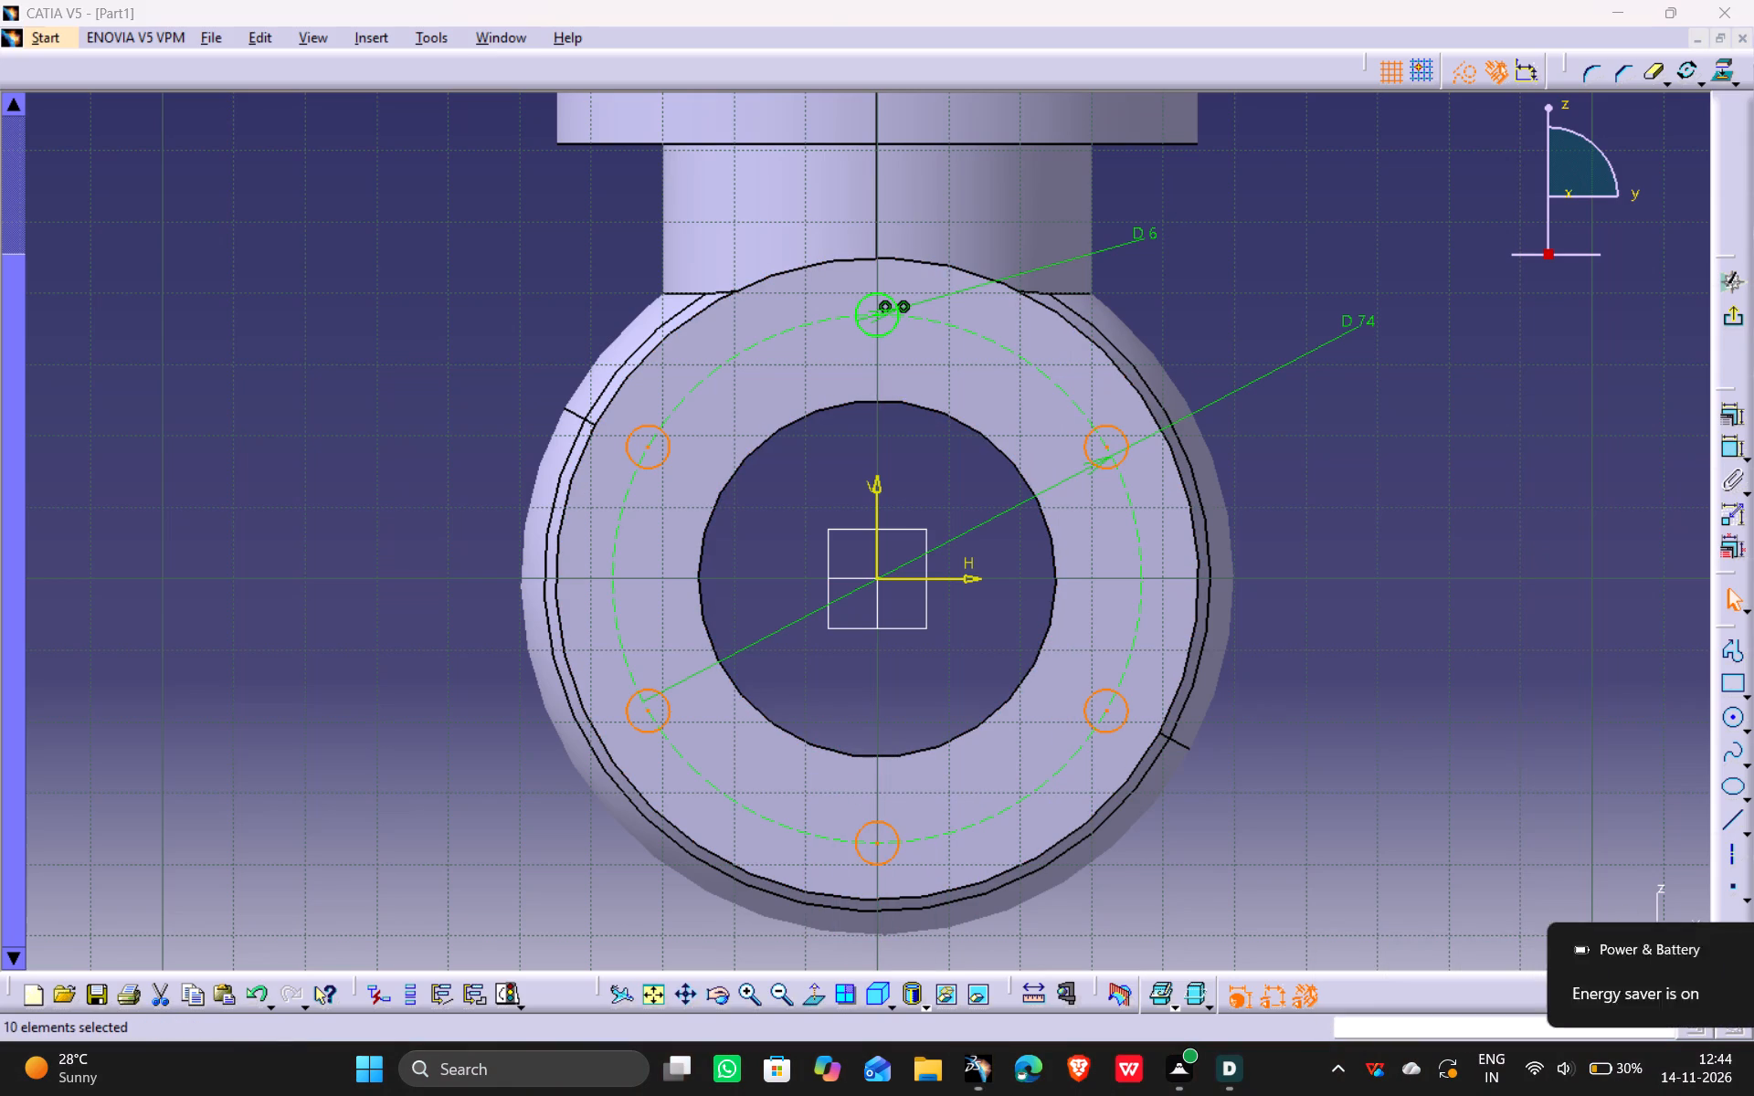
left_click(1749, 457)
left_click(1536, 454)
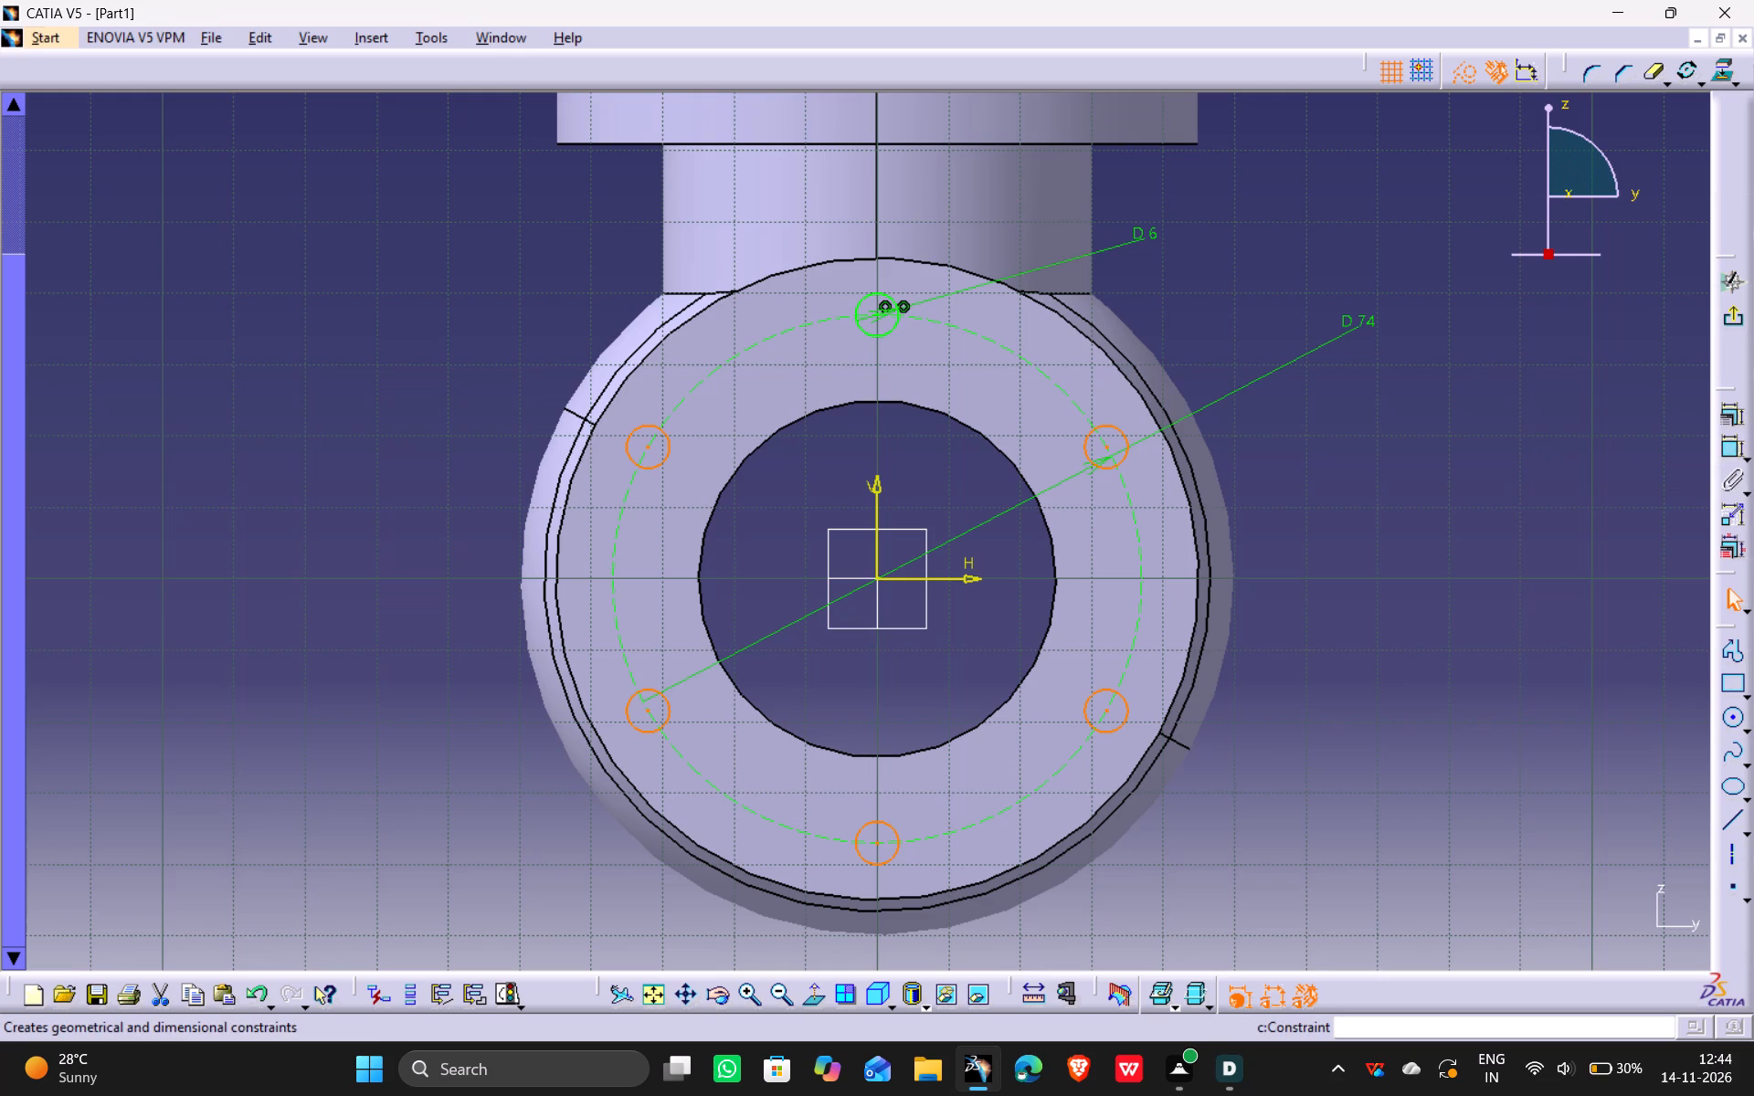
left_click(1748, 494)
left_click(1728, 517)
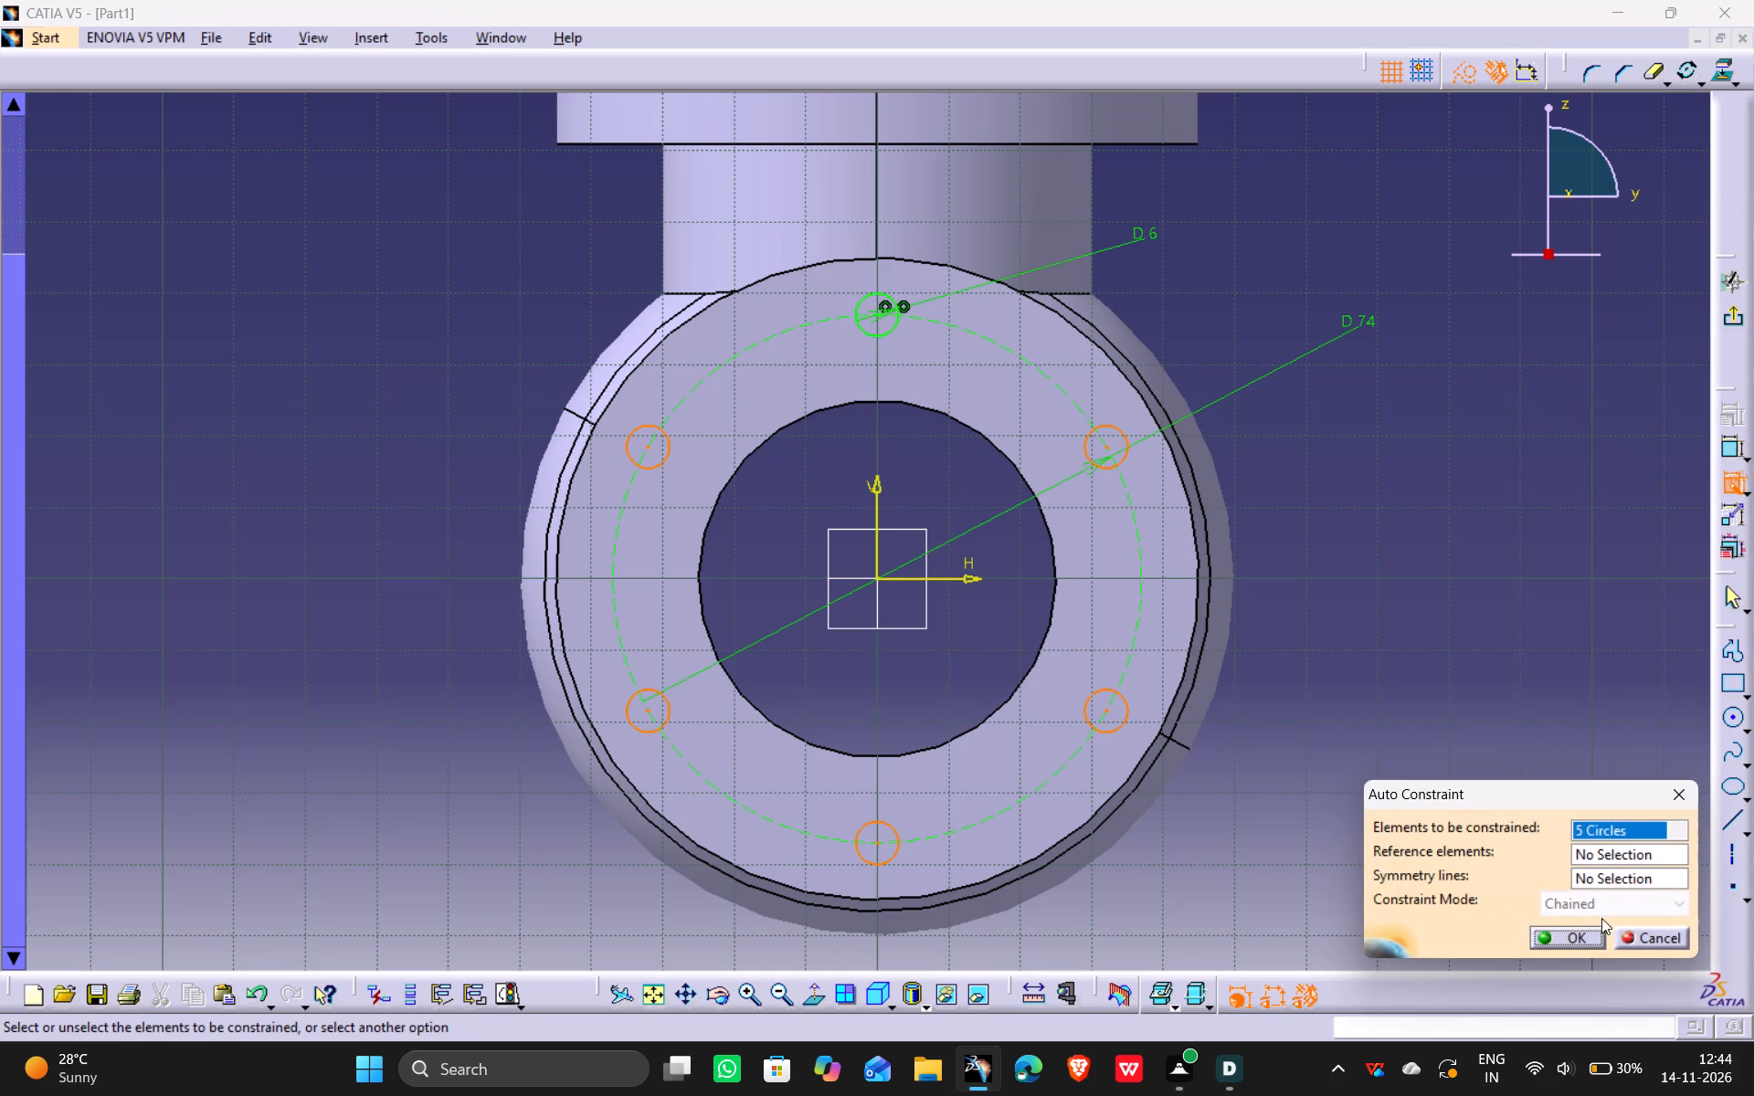
left_click(1615, 862)
left_click(1577, 853)
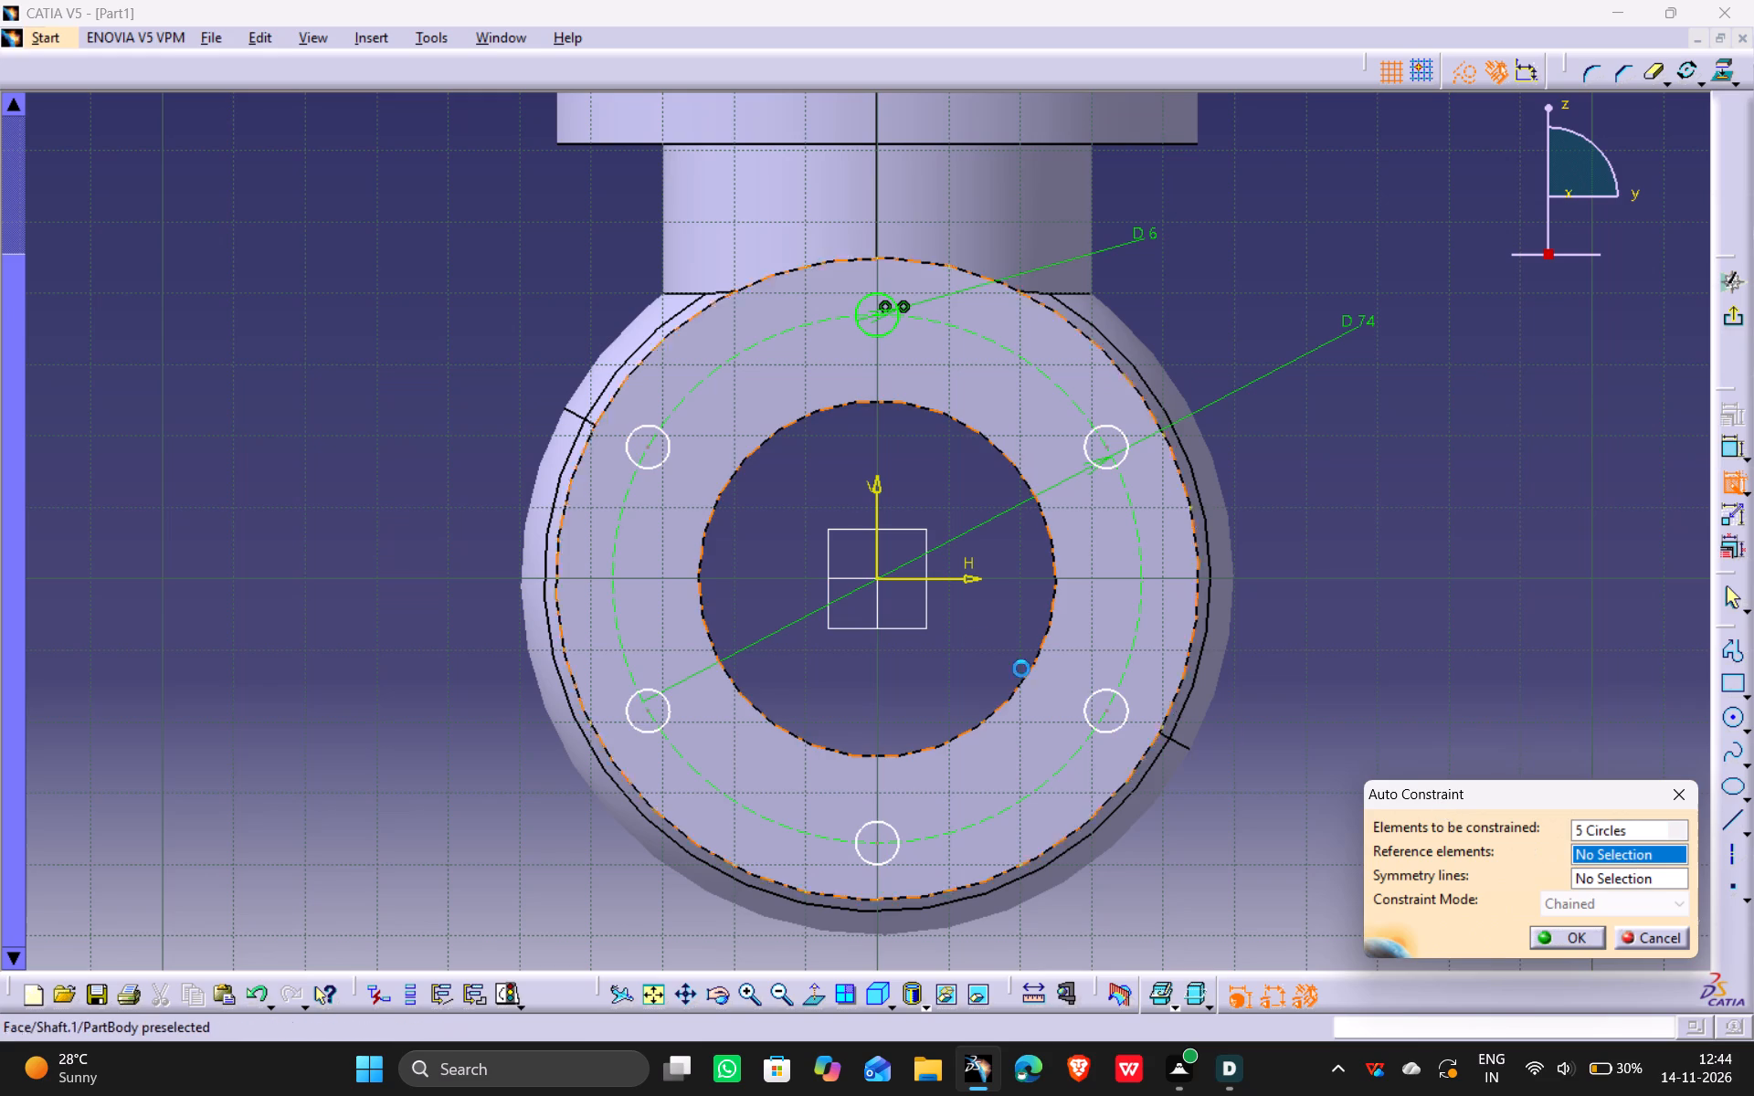
left_click(873, 487)
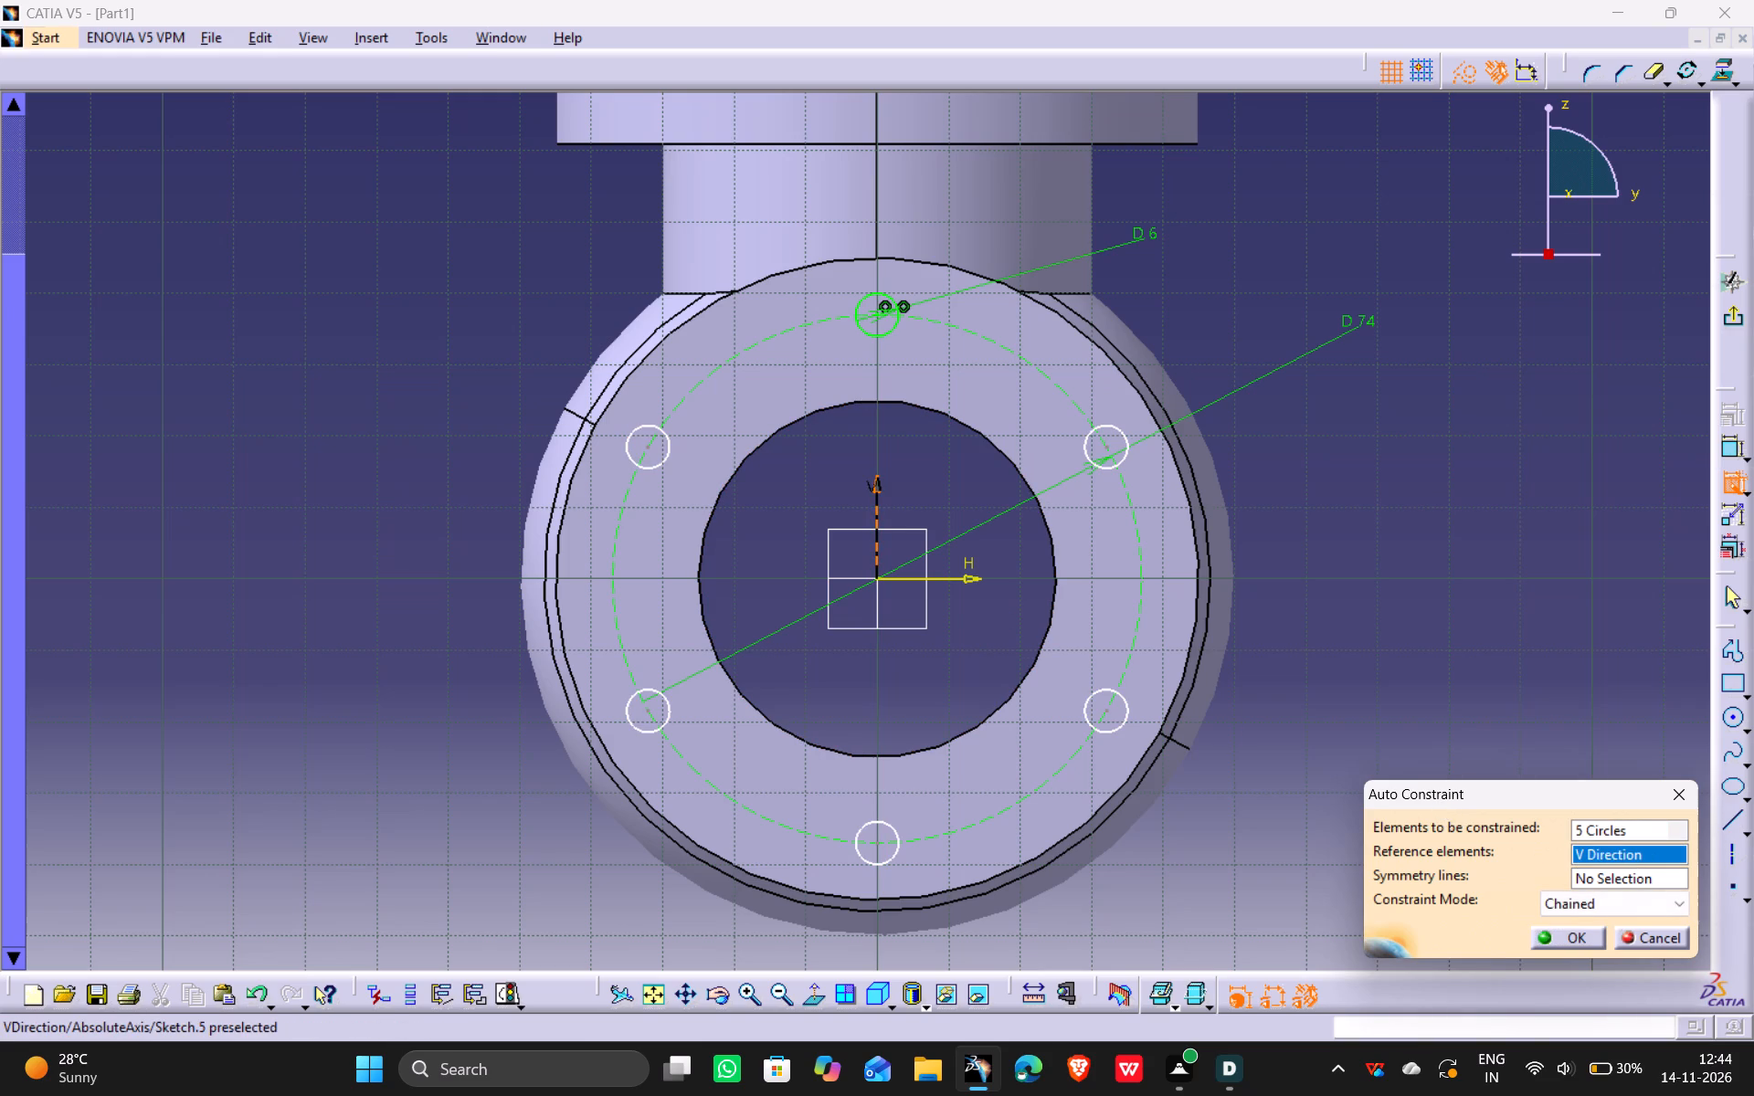
left_click(950, 578)
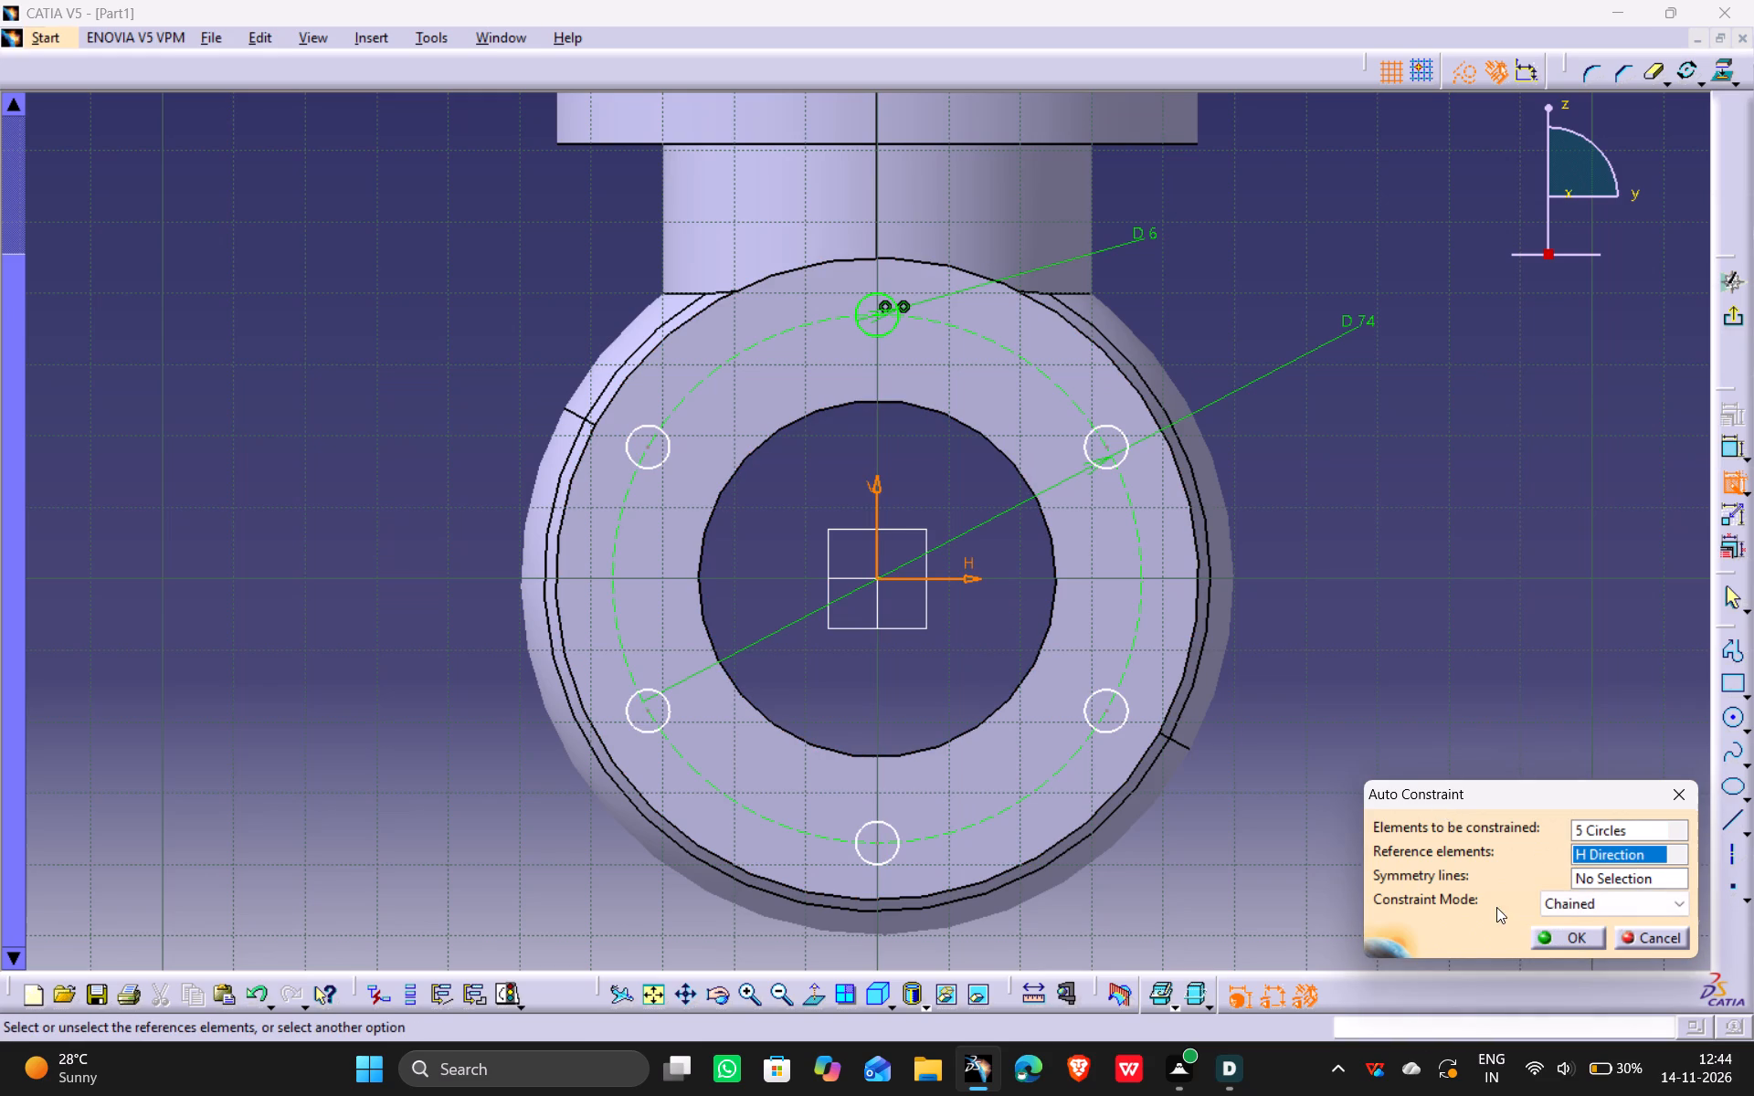
left_click(1584, 932)
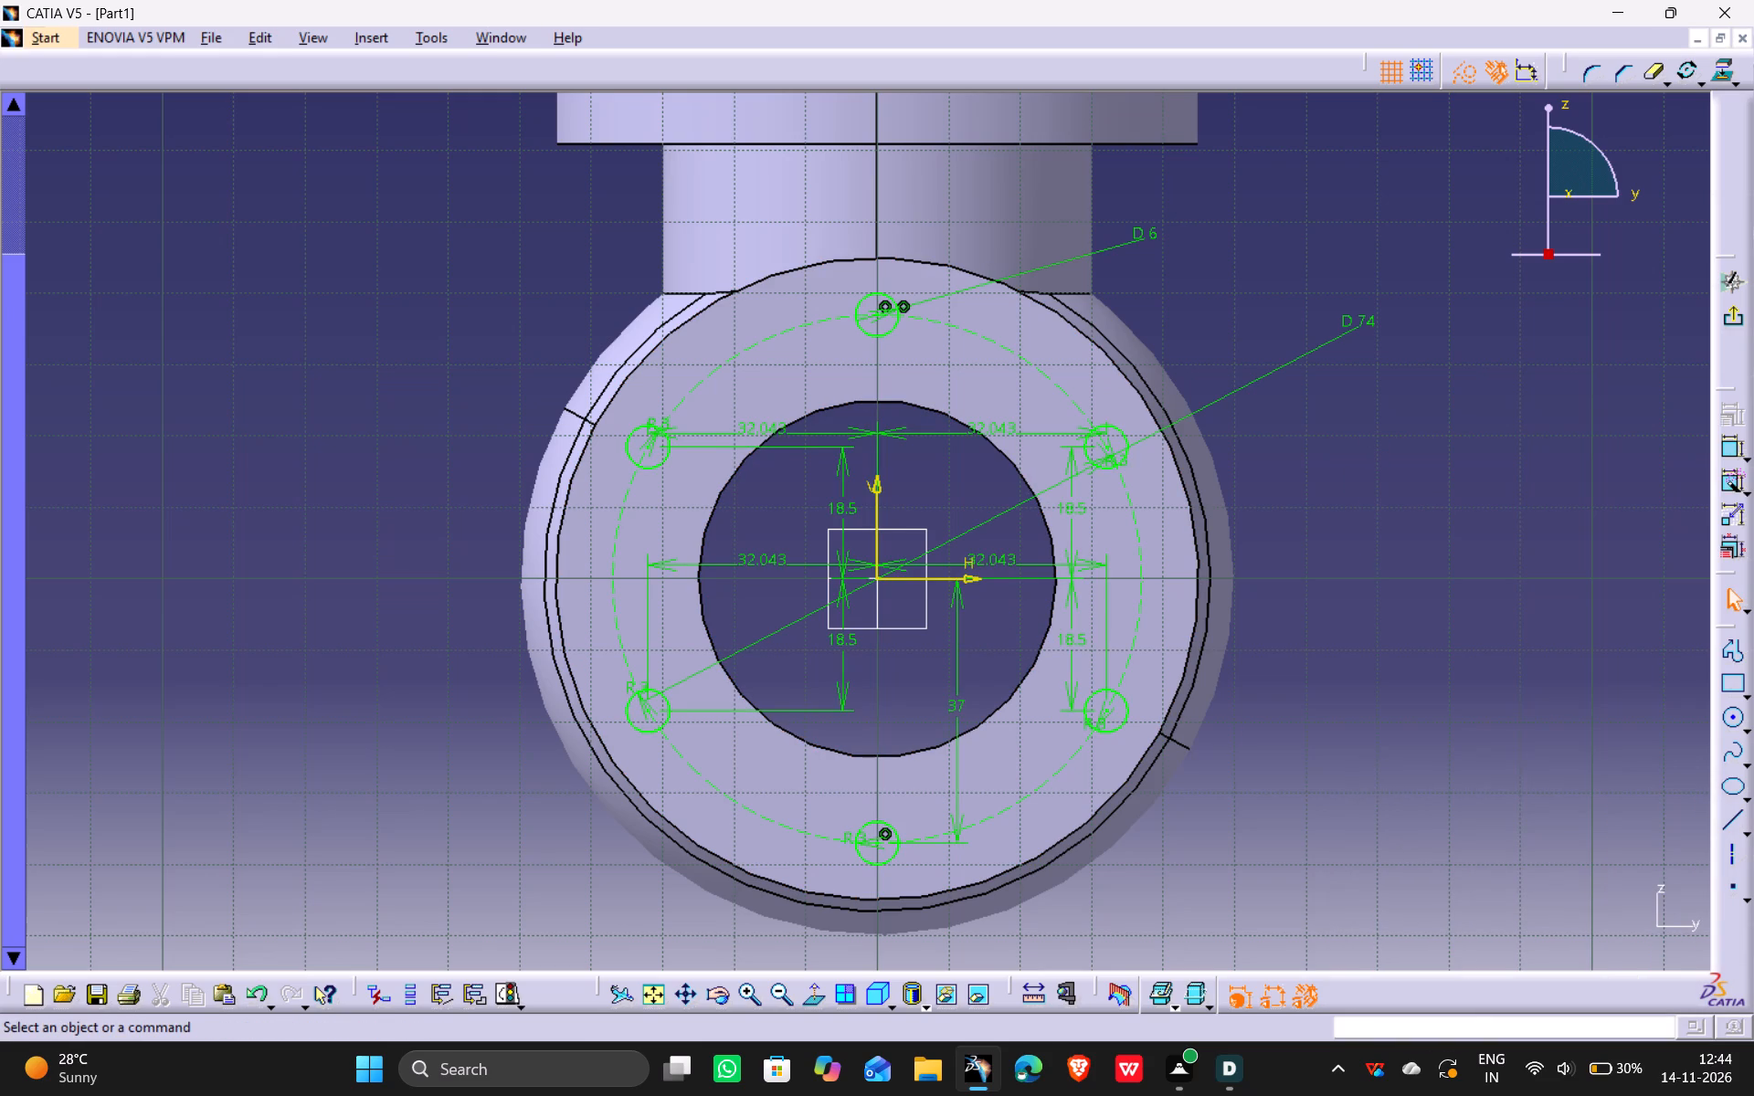
left_click(1375, 450)
Exit the sketch and pocket the six bolt-hole circles into the end flange with a dimension-type depth of 8 mm.
left_click(1728, 328)
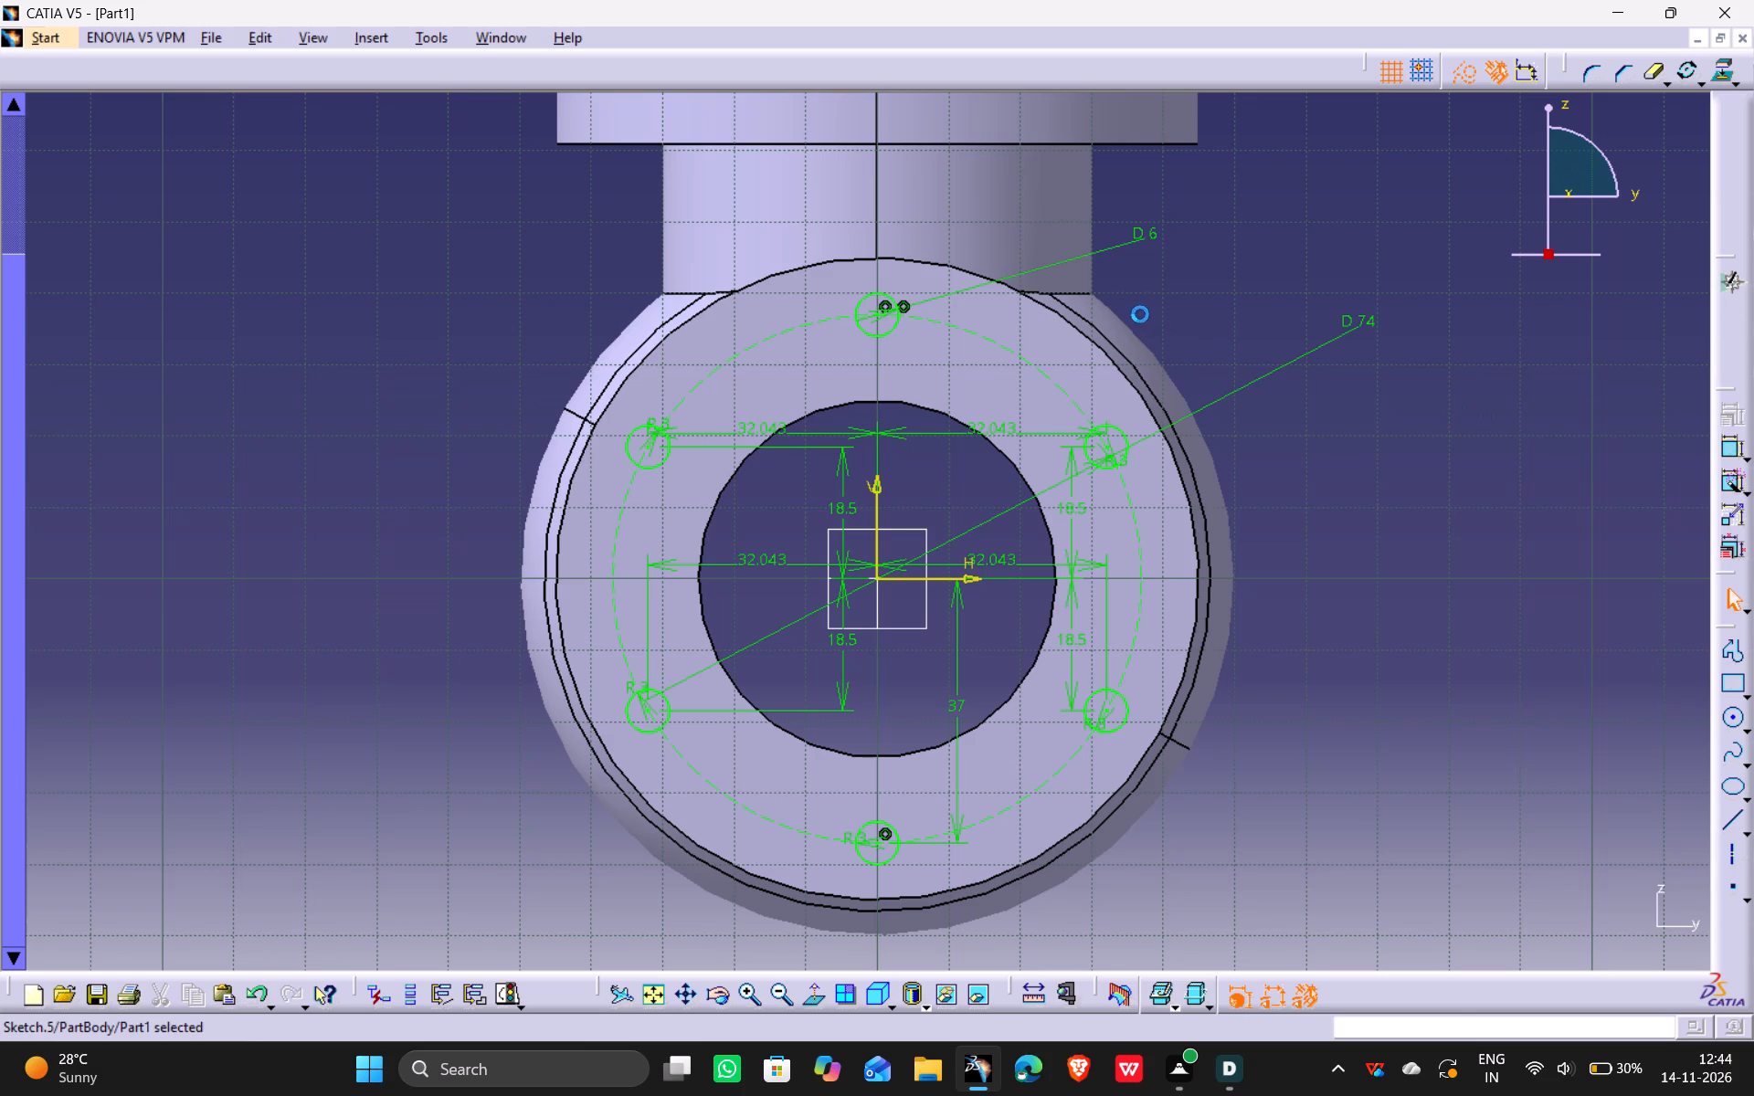
left_click(1729, 465)
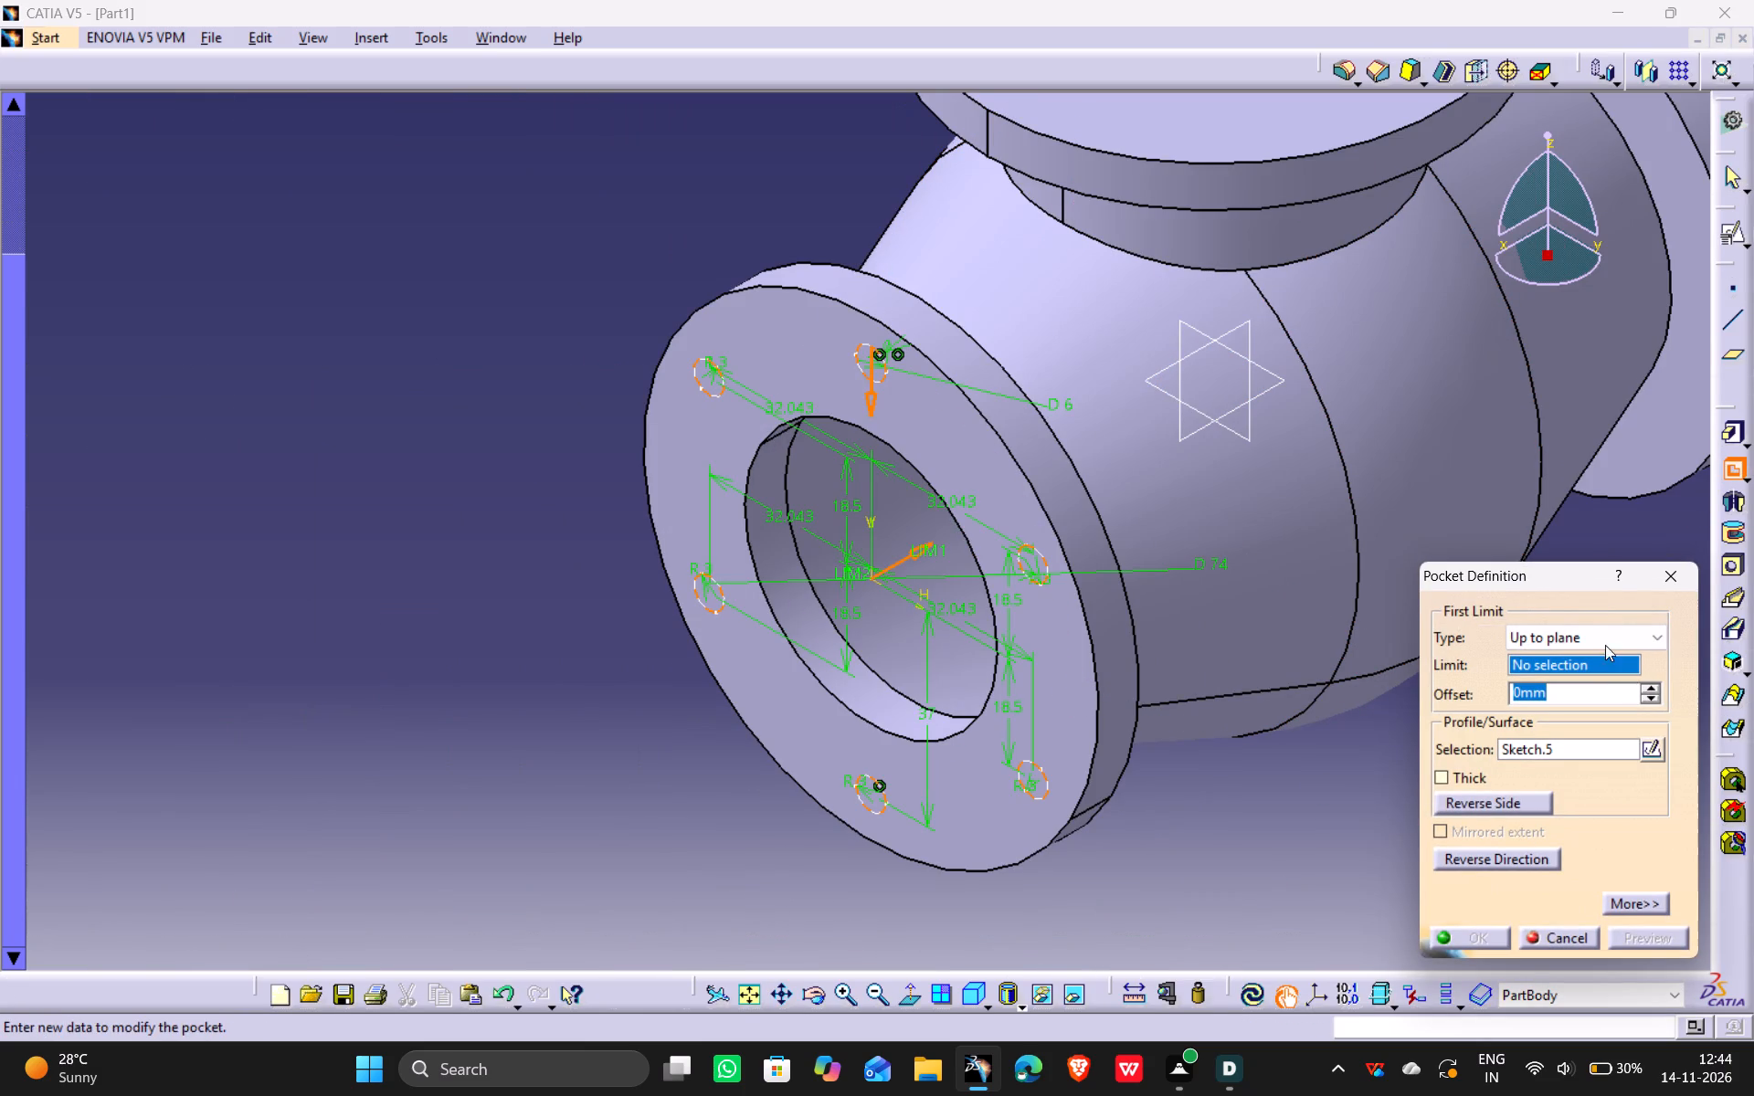
left_click(1603, 641)
left_click(1583, 657)
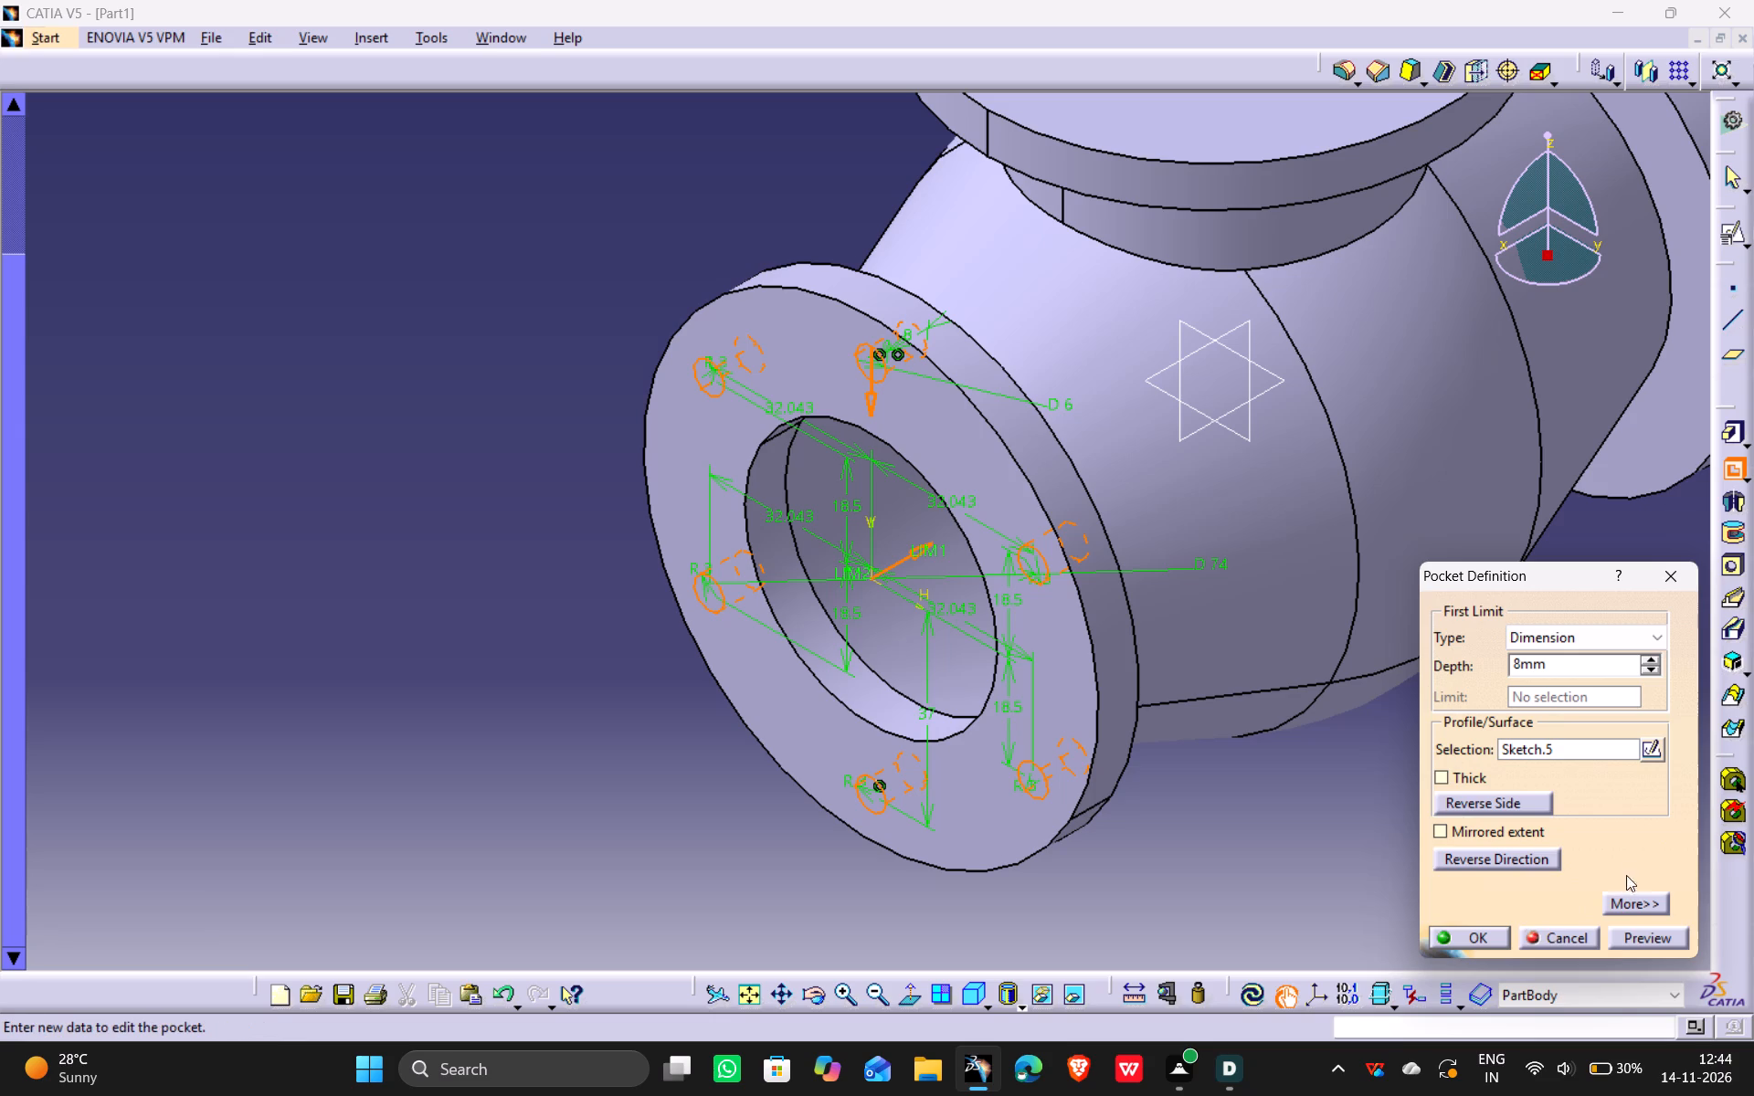
left_click(1641, 937)
left_click(1485, 937)
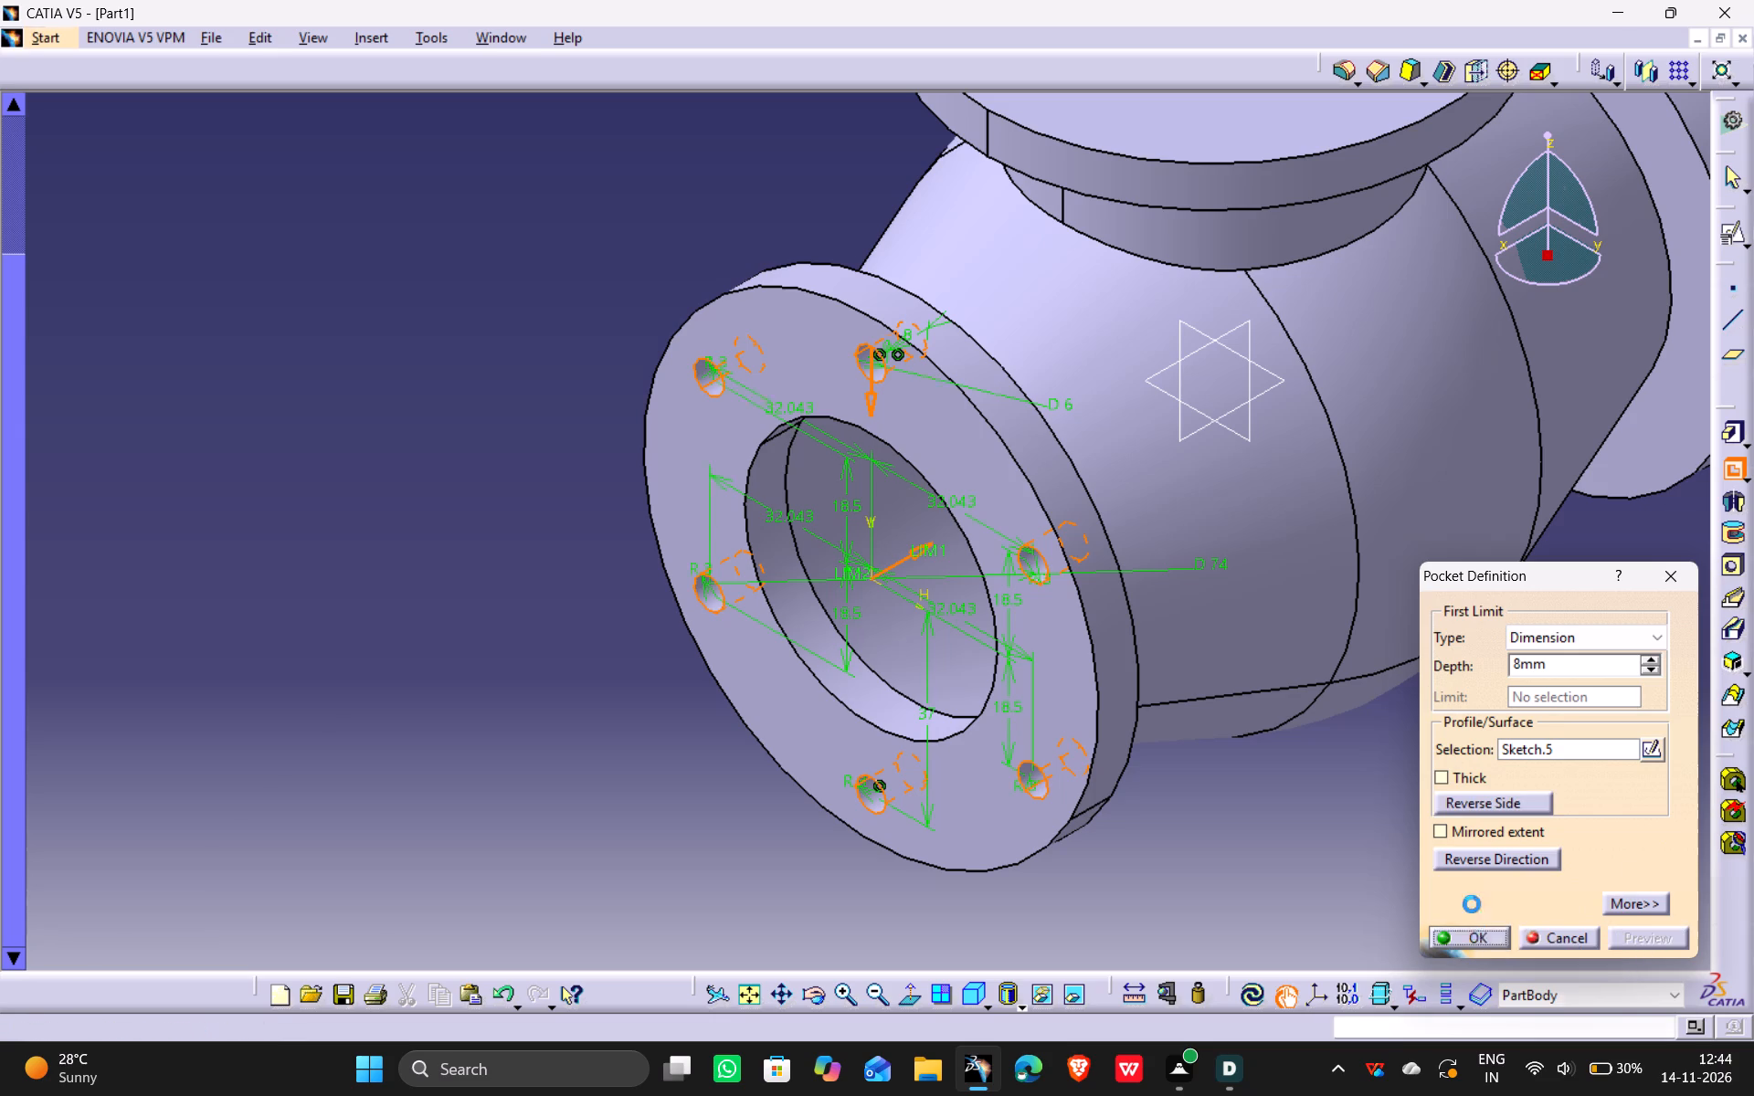
Mirror the bolt-hole pocket about the yz plane onto the opposite end flange, continuing with the non-movable sub-elements.
middle_click_drag(1231, 634, 1236, 749, "ctrl")
middle_click_drag(1235, 743, 1162, 853)
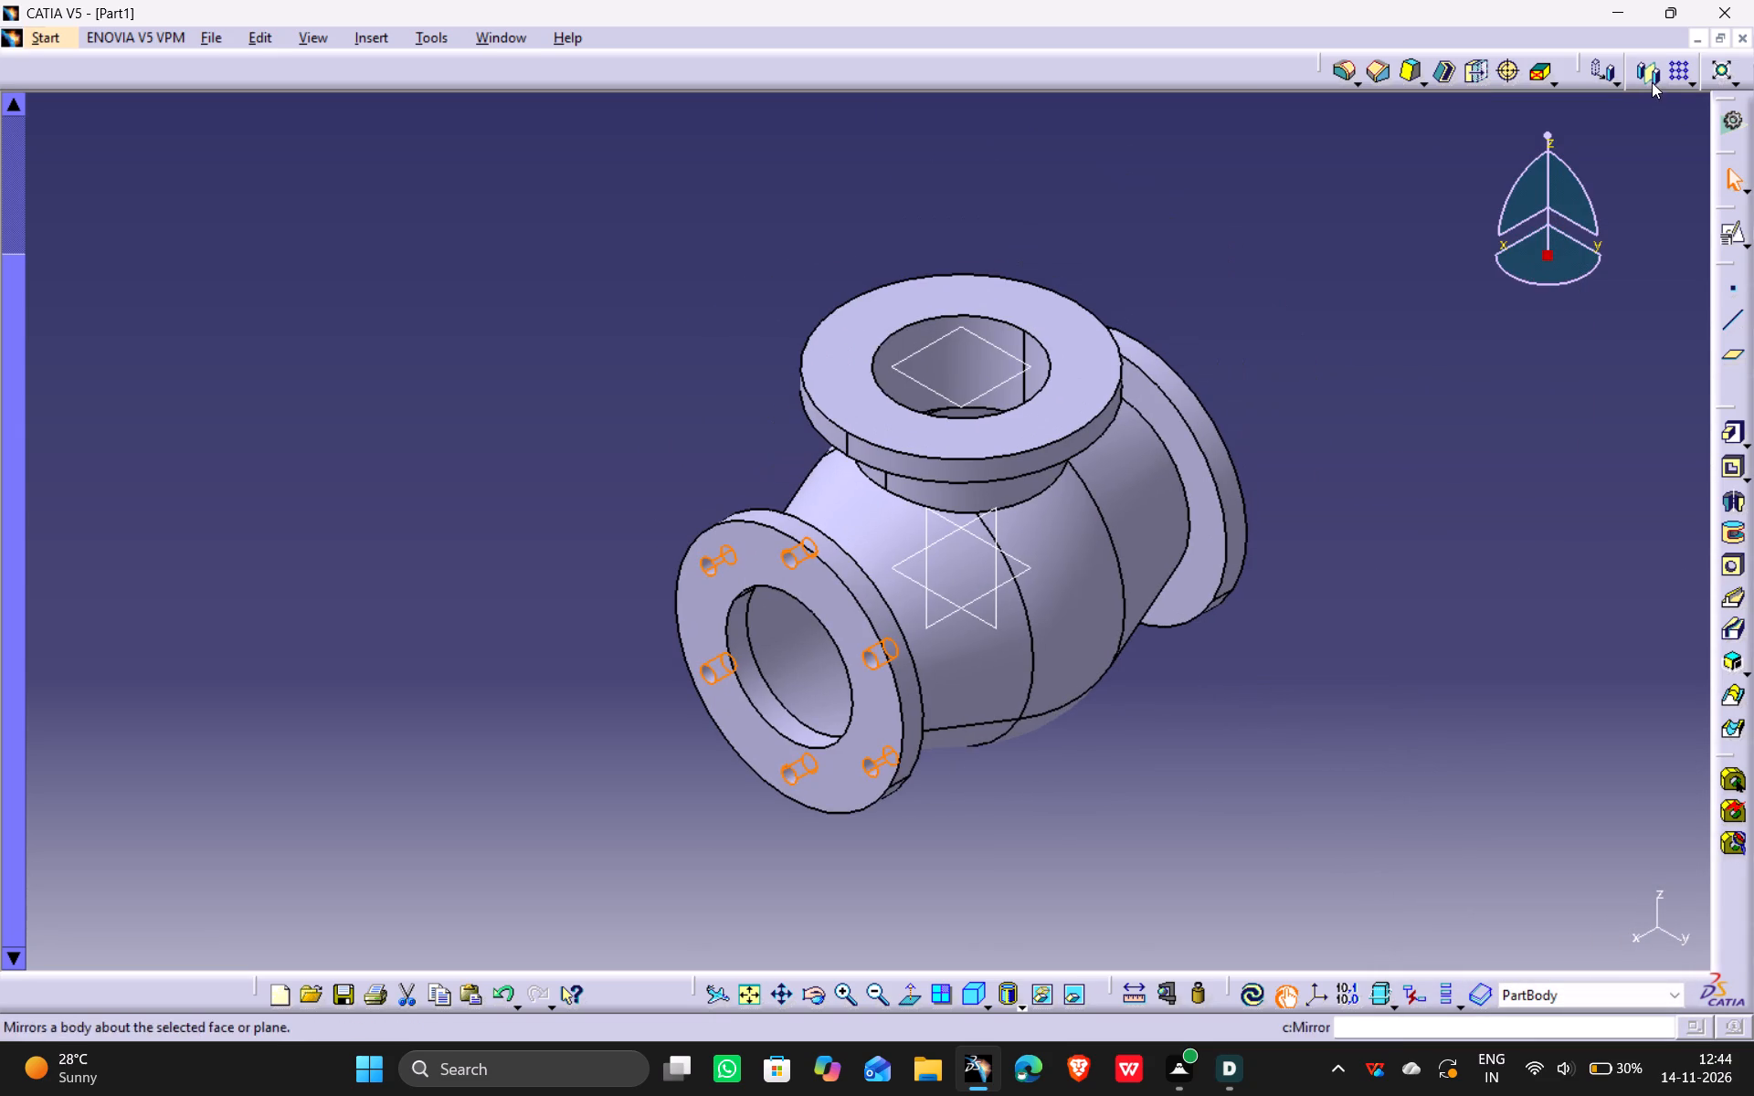
left_click(1651, 75)
left_click(962, 609)
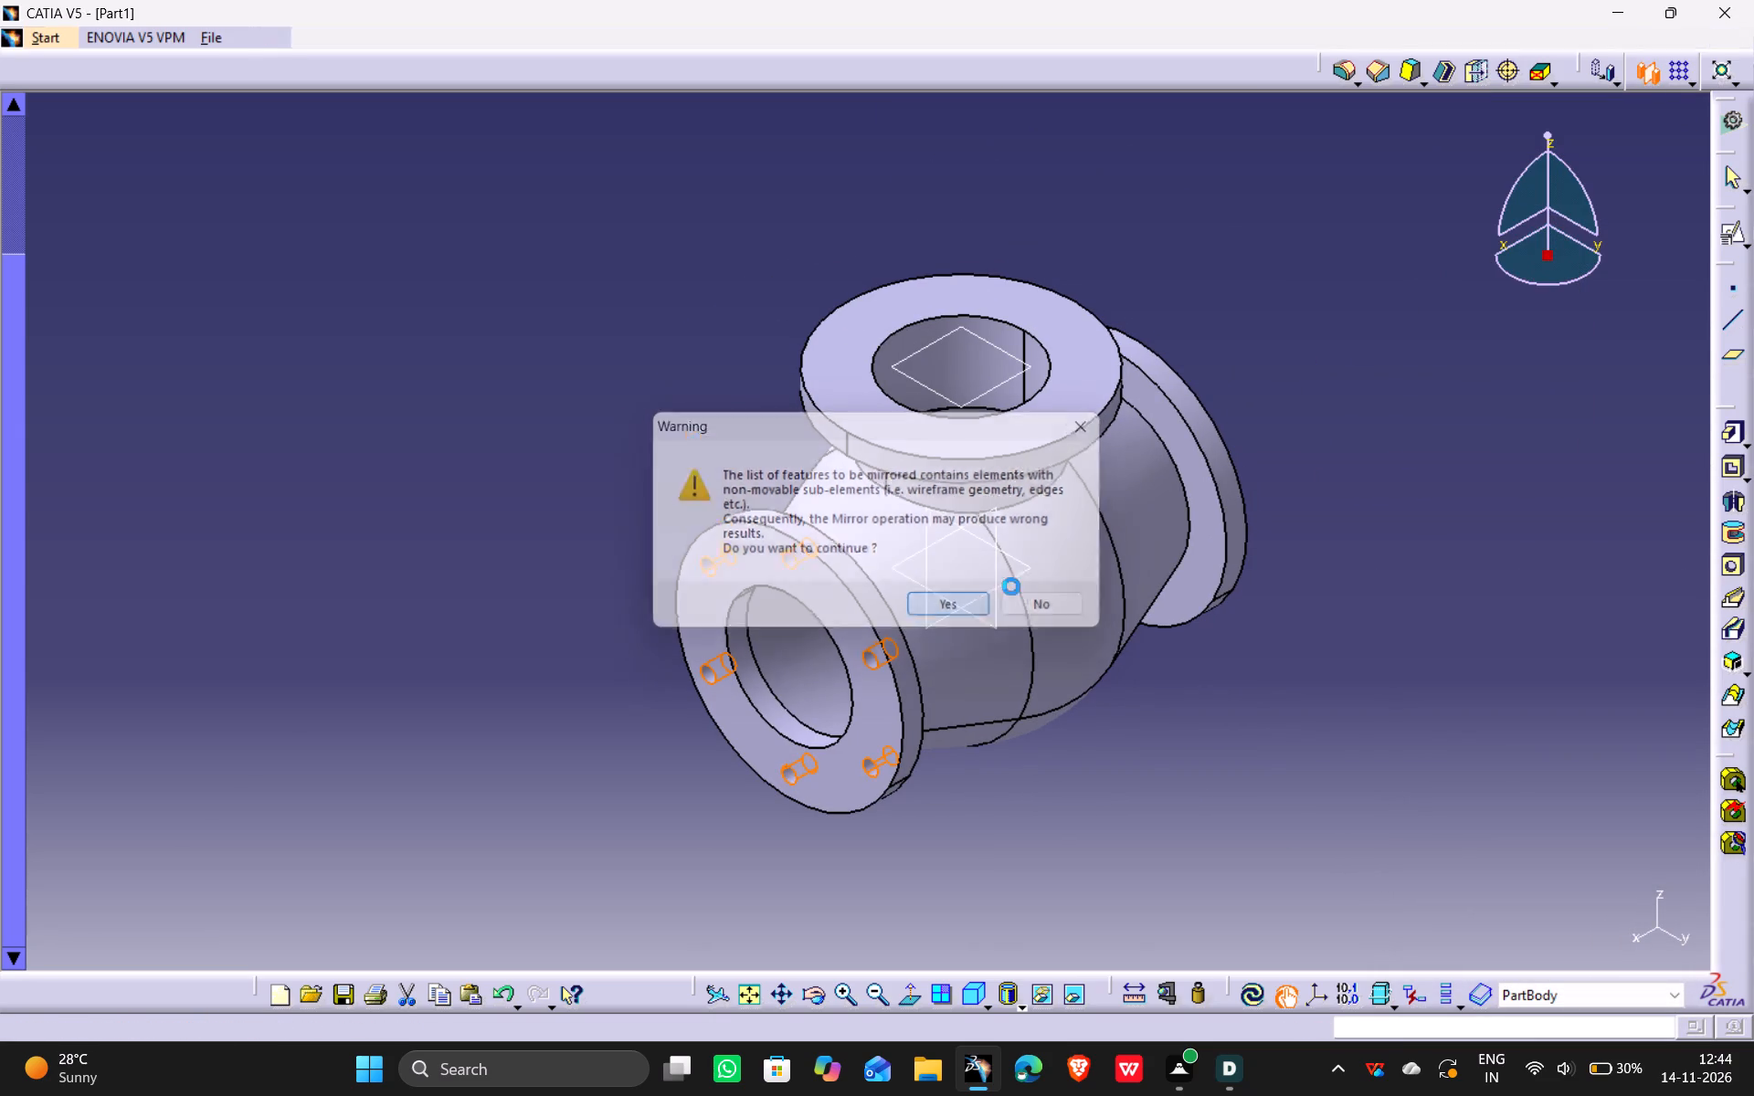
left_click(988, 543)
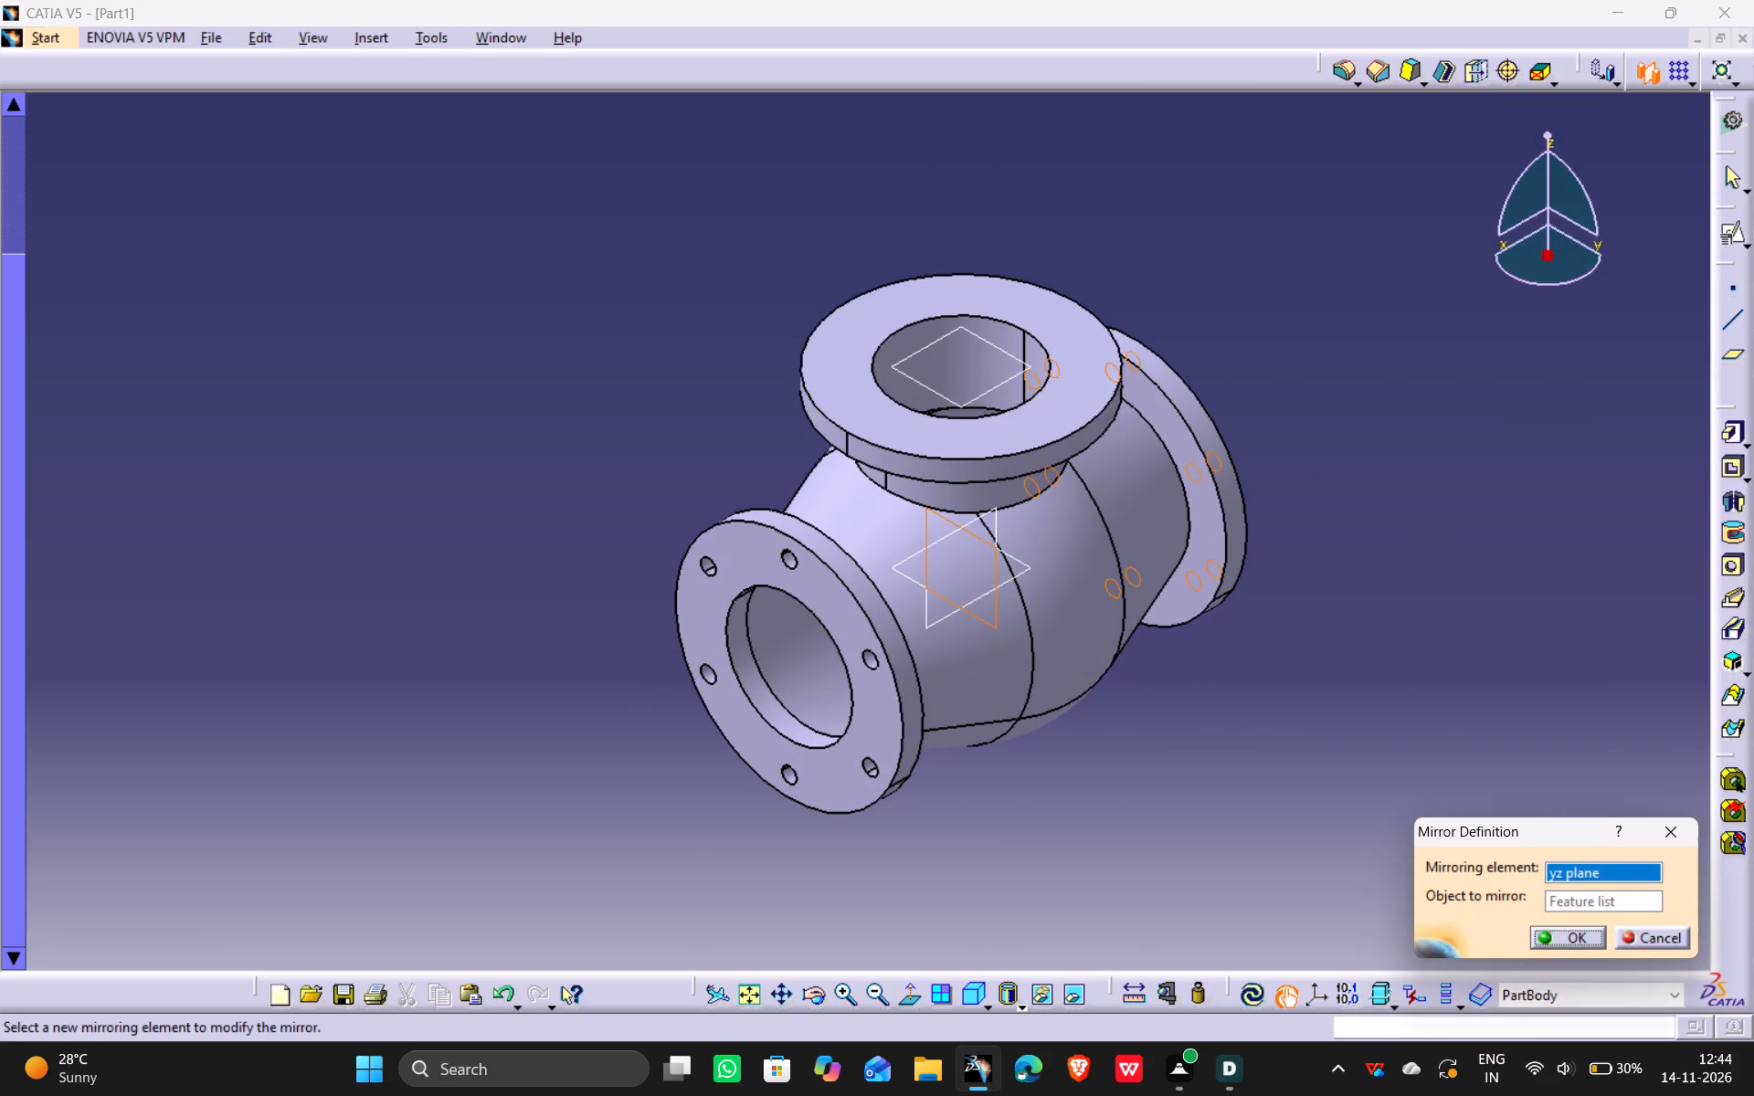
left_click(1560, 941)
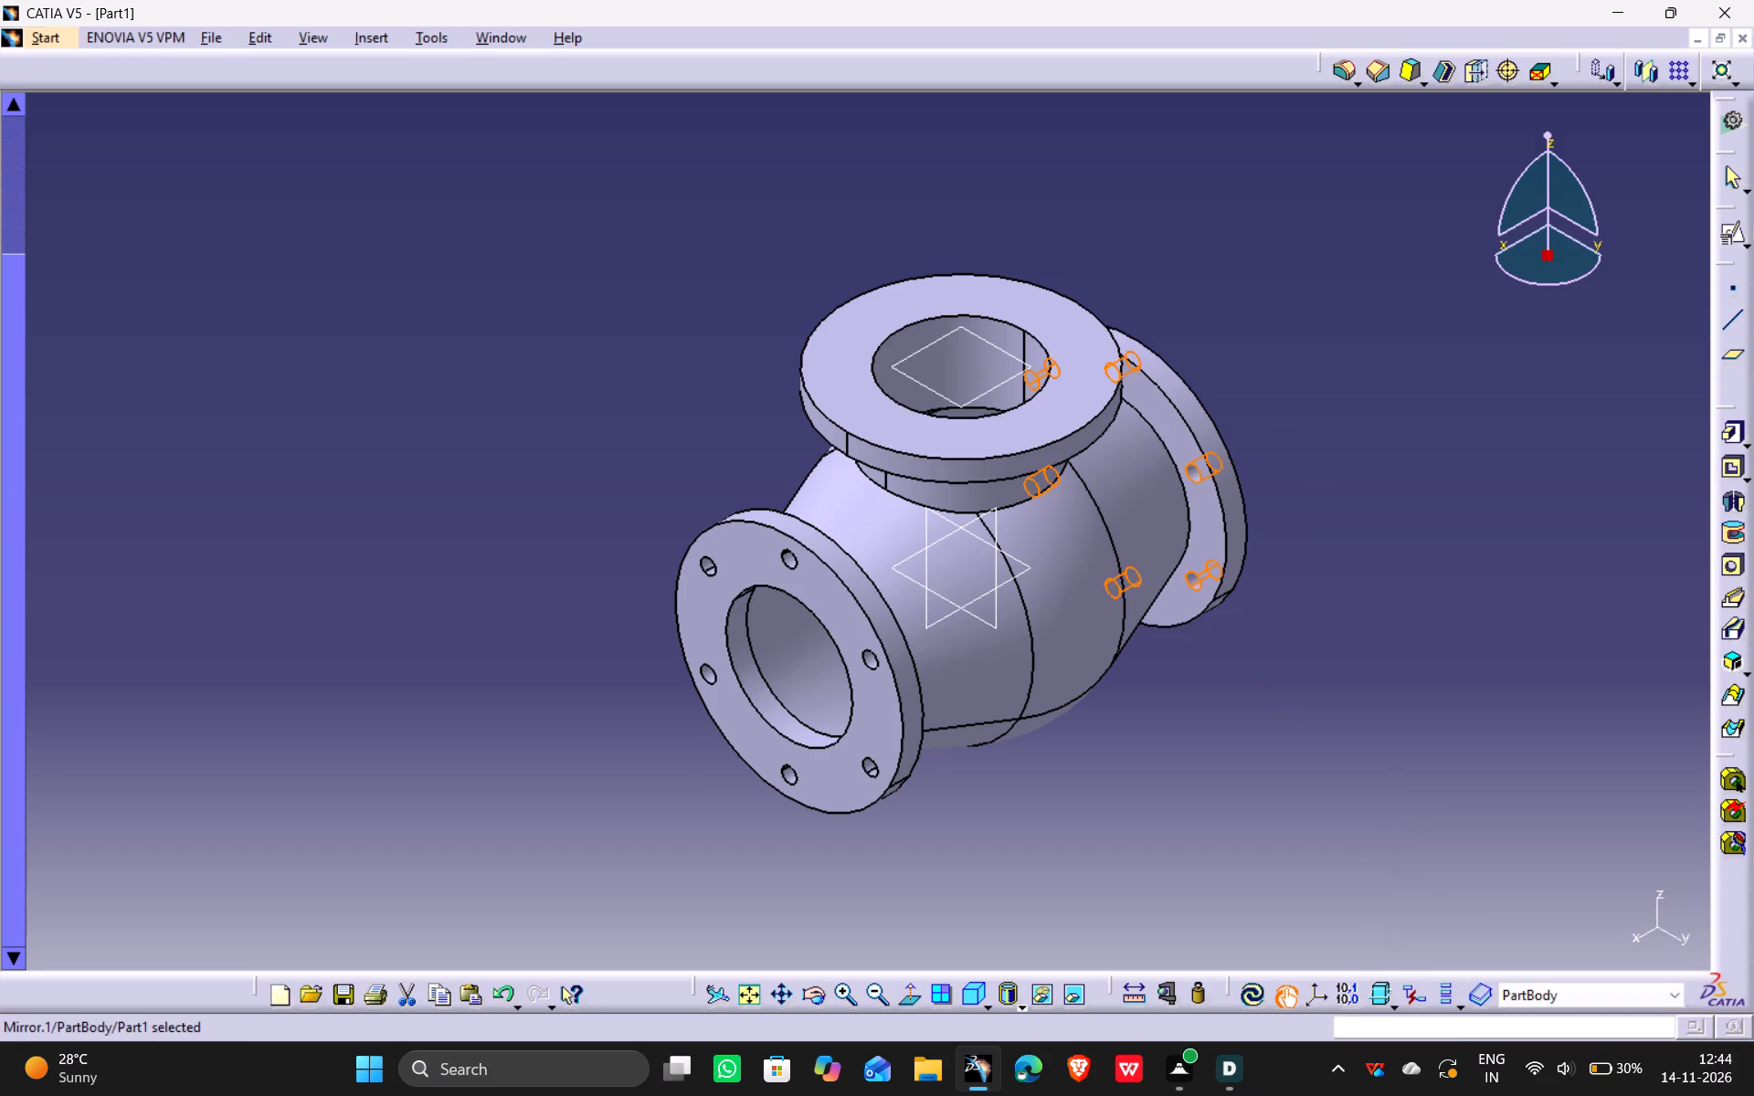
left_click(1178, 822)
Define a blind hole on the top flange's upper face, positioned off the central bore, with 6 mm diameter and 8 mm depth.
left_click(1081, 330)
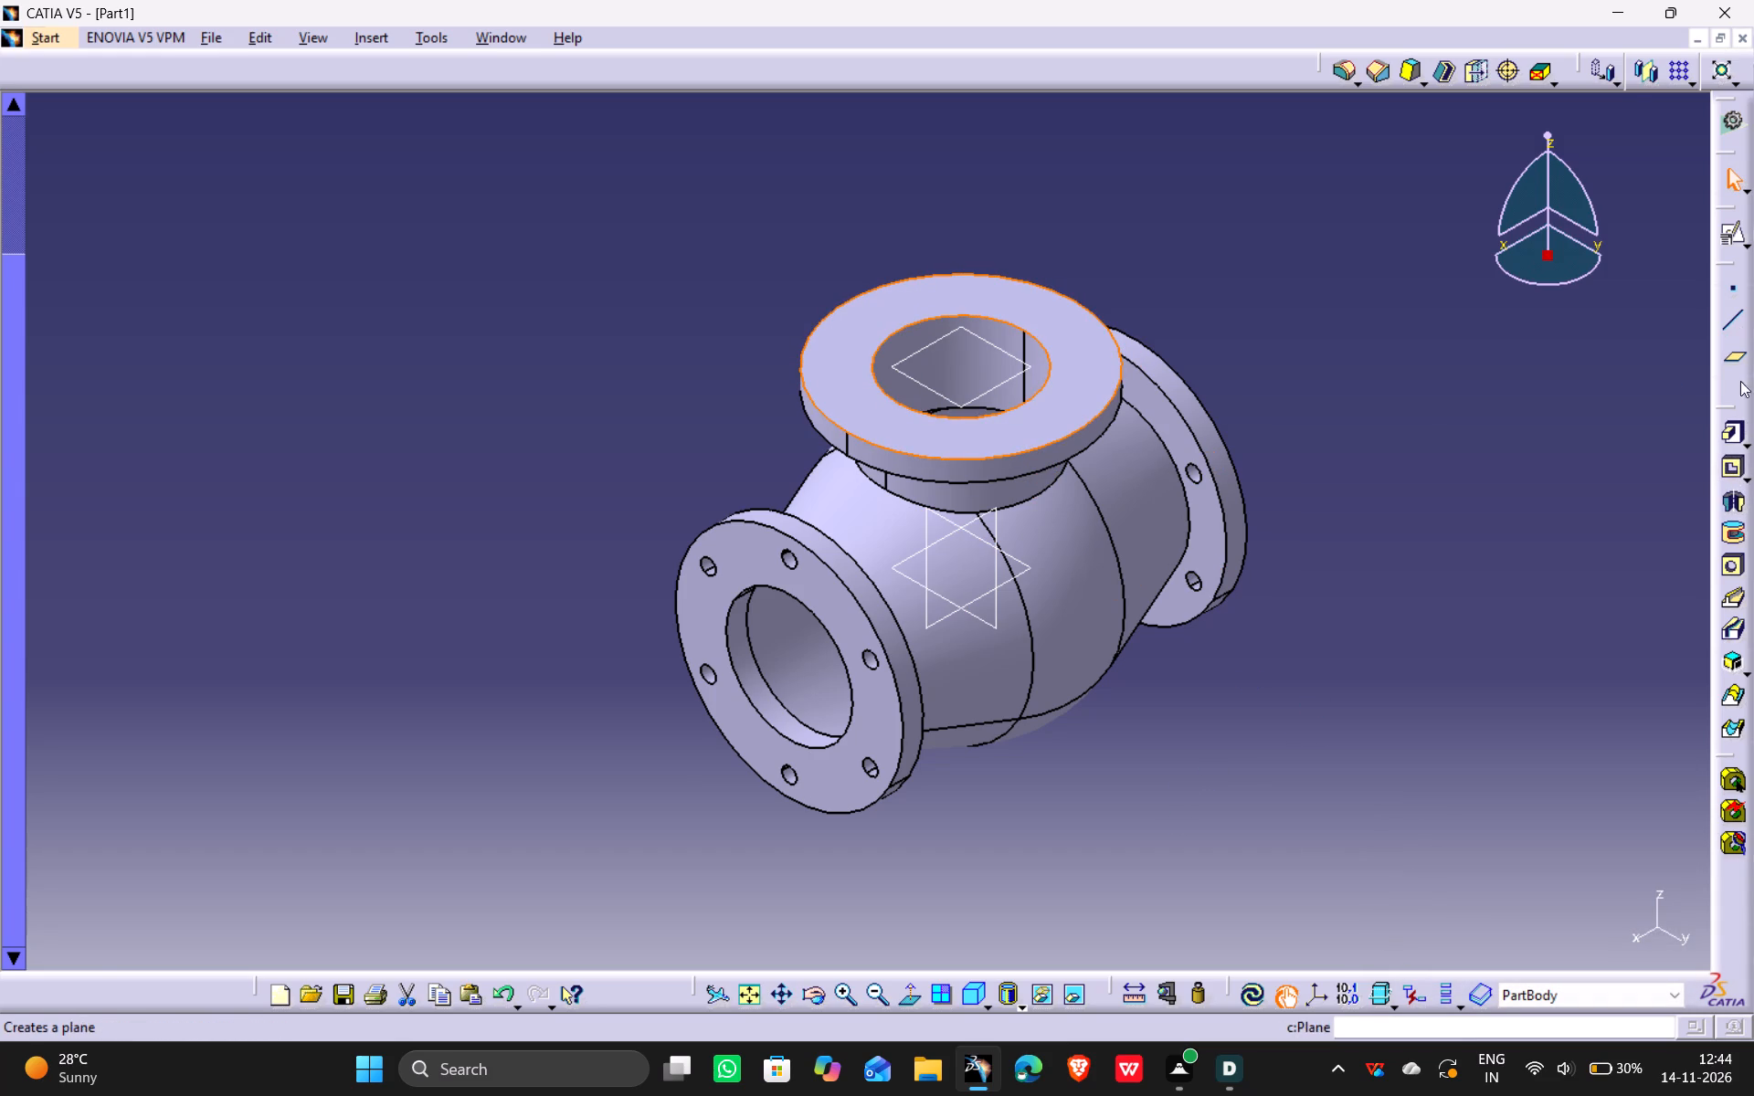
left_click(1730, 568)
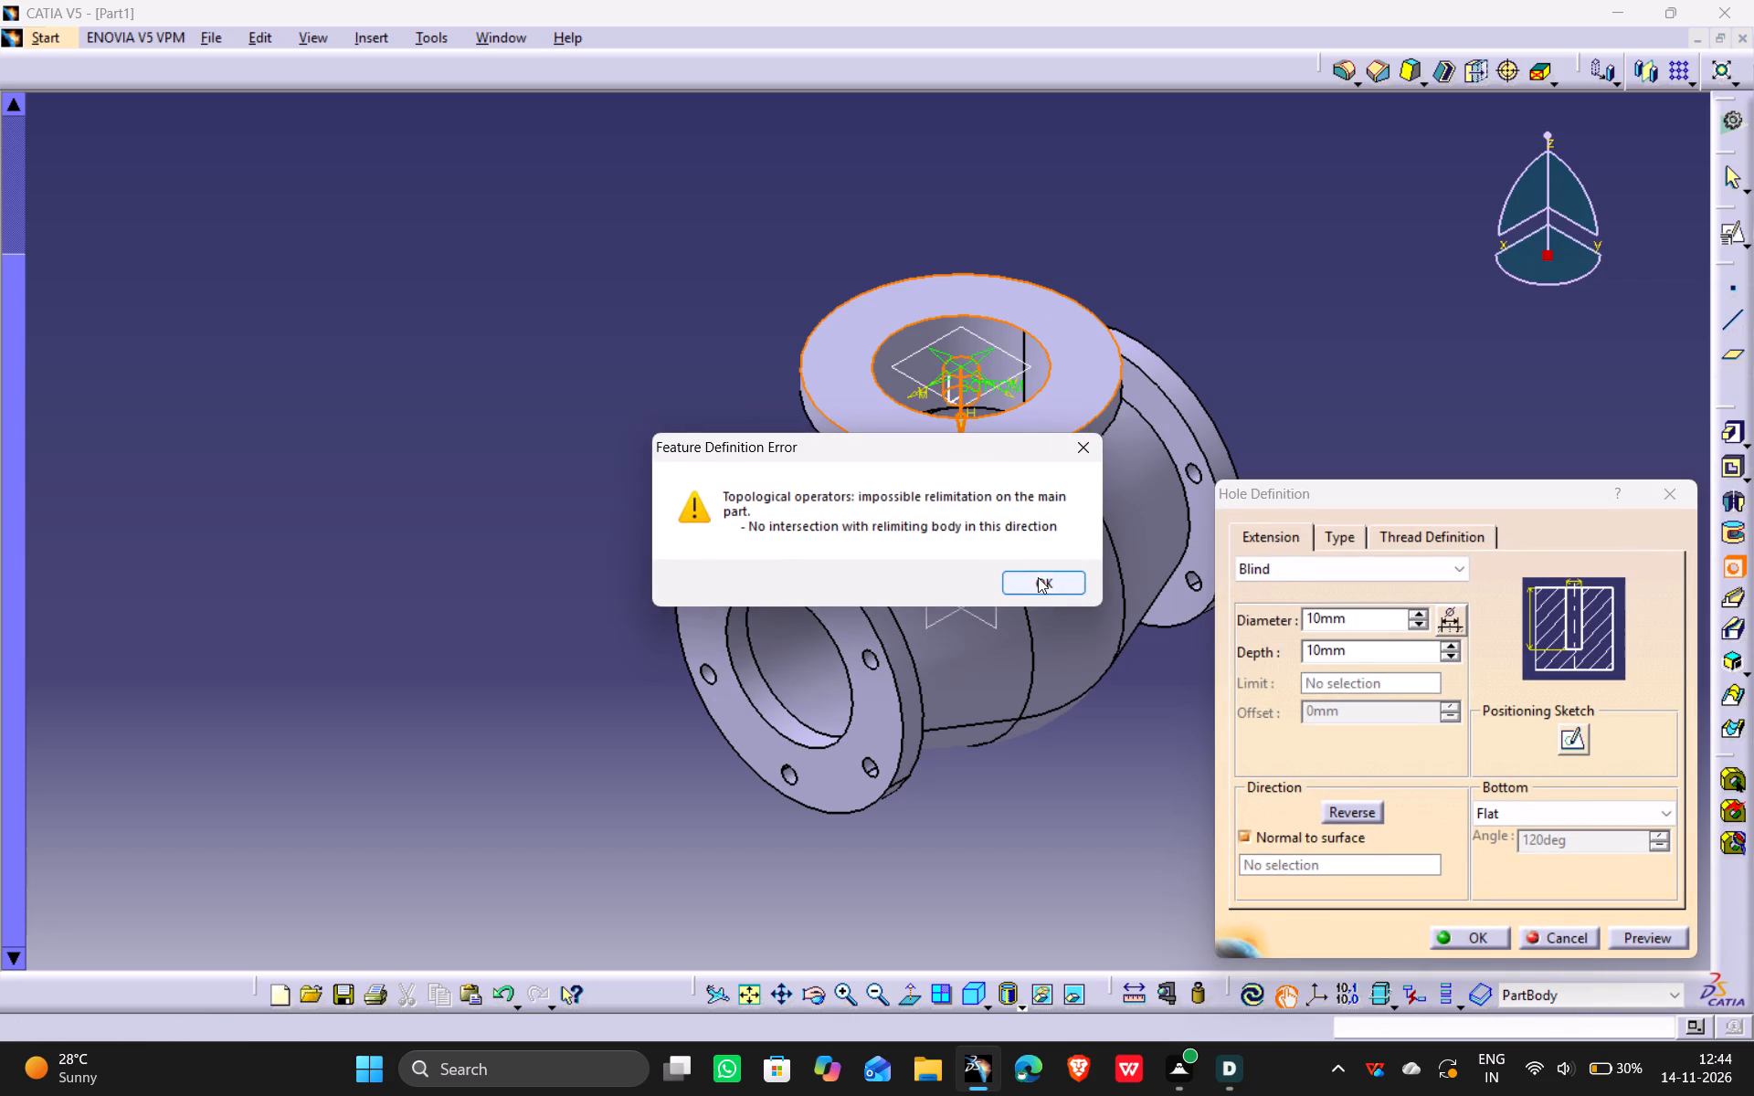
left_click(1038, 584)
left_click_drag(958, 365, 968, 355)
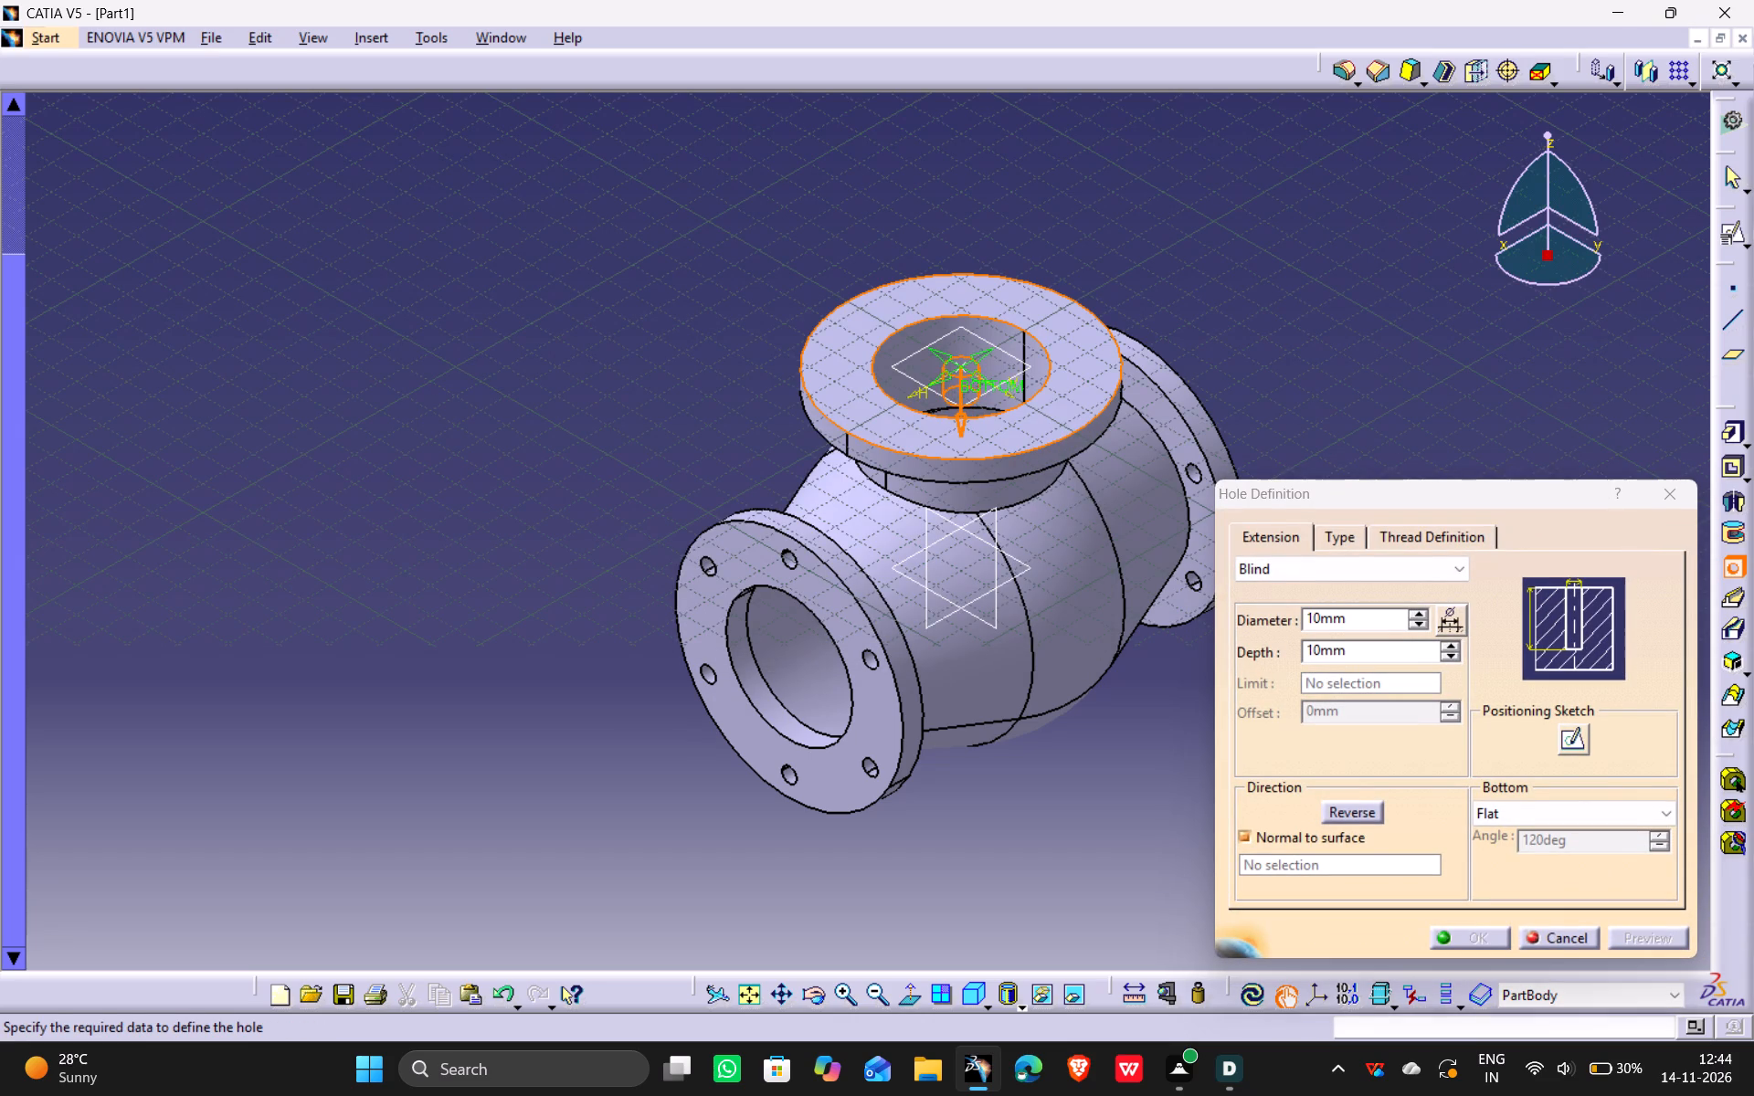
left_click_drag(968, 355, 1023, 321)
left_click_drag(984, 353, 1072, 307)
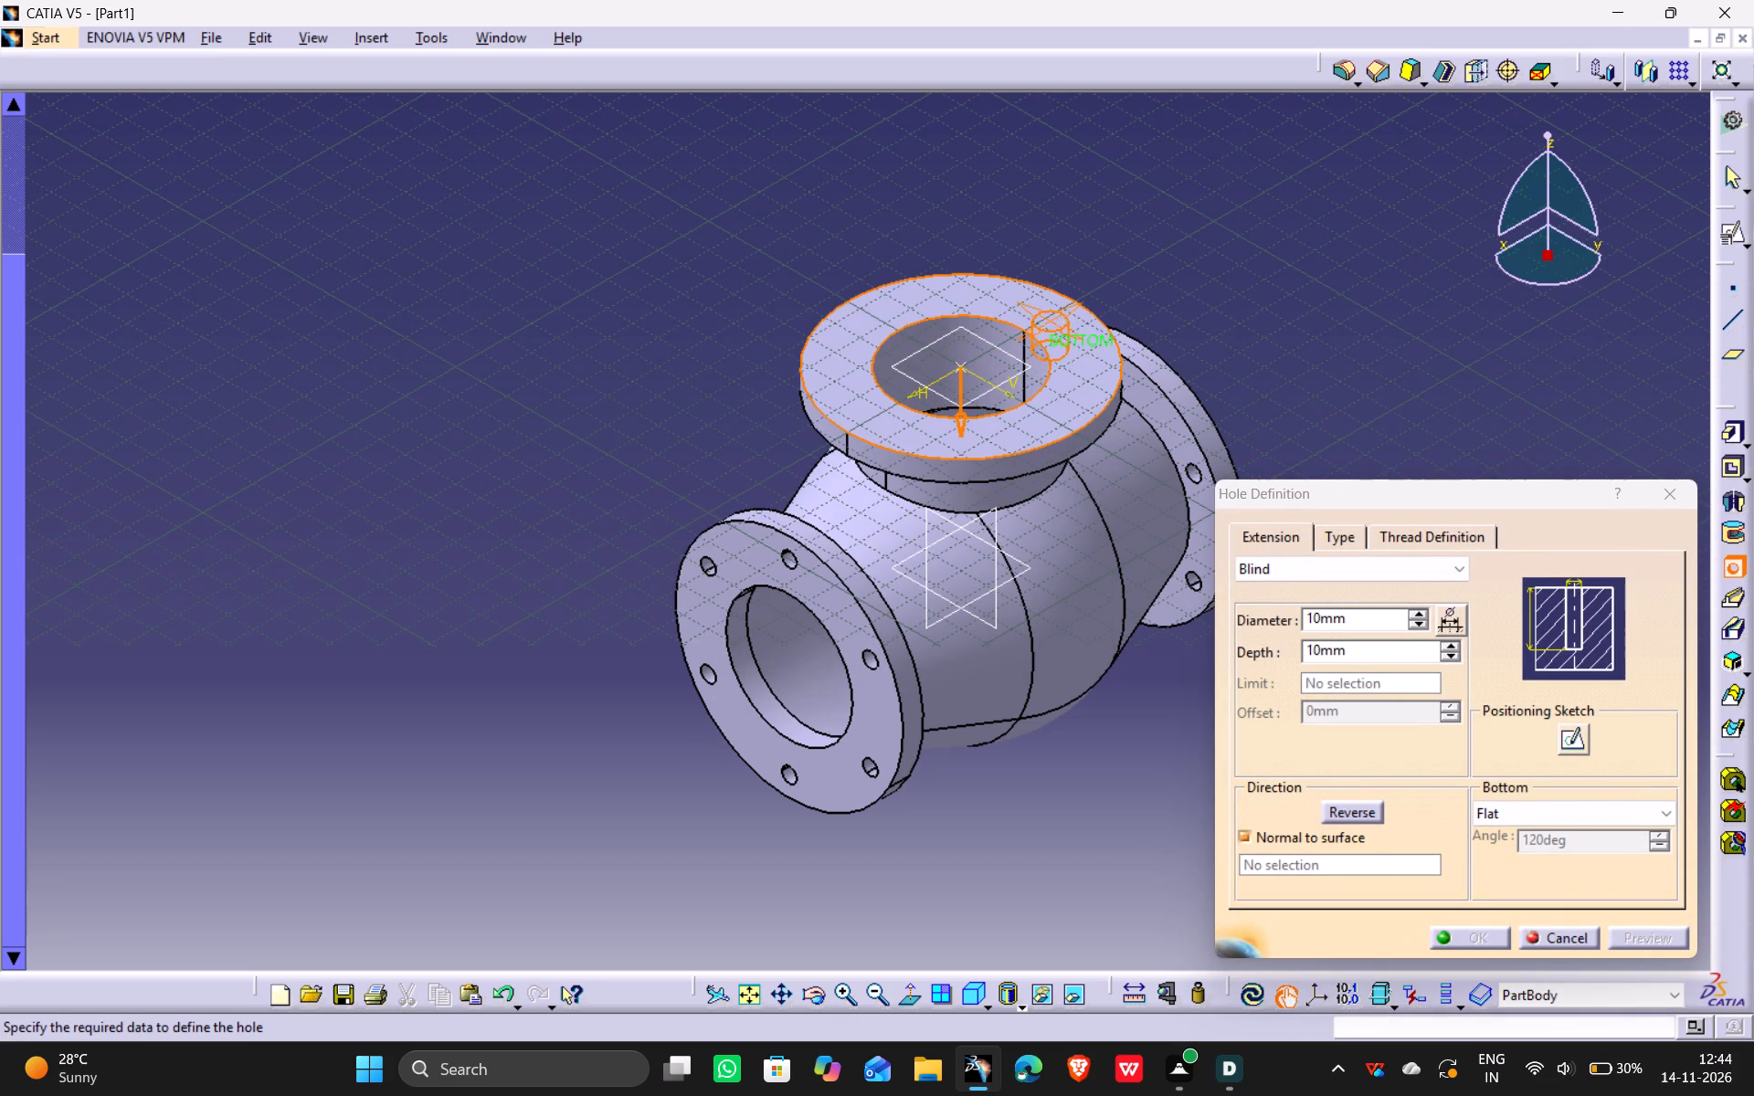
left_click_drag(1072, 307, 1084, 298)
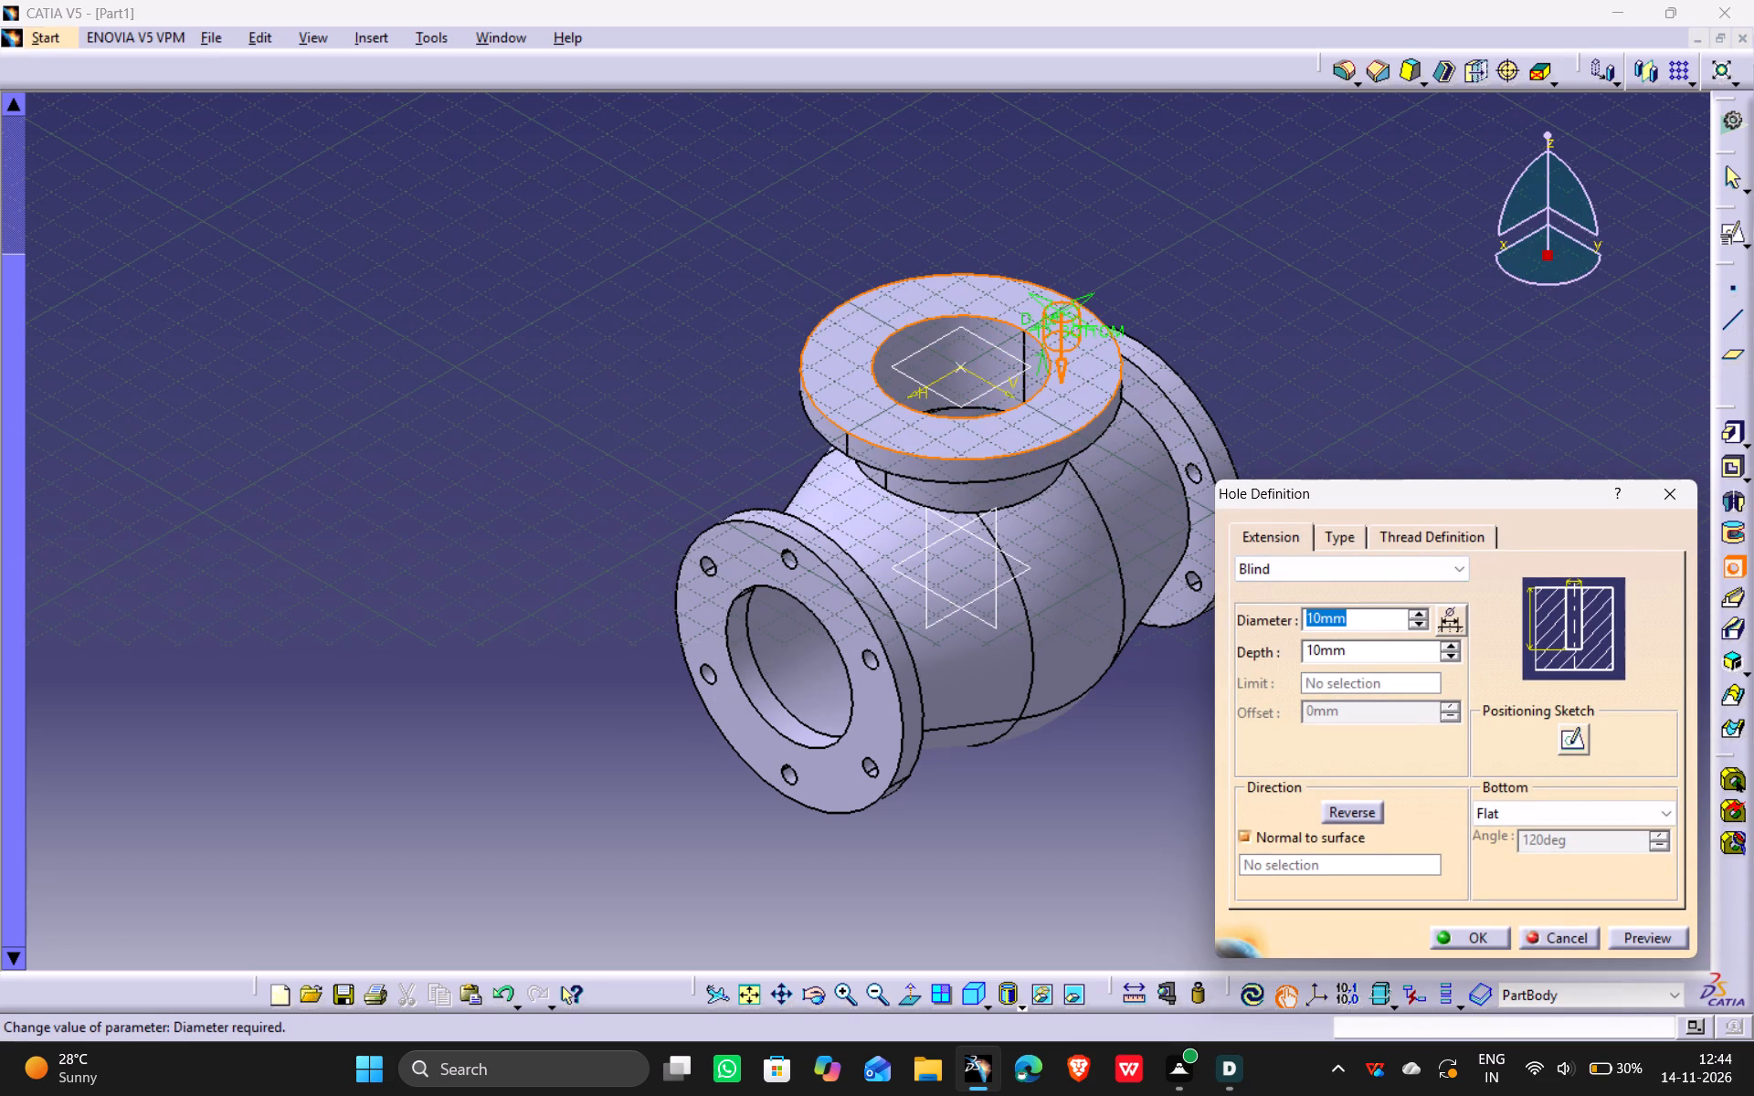
key("8")
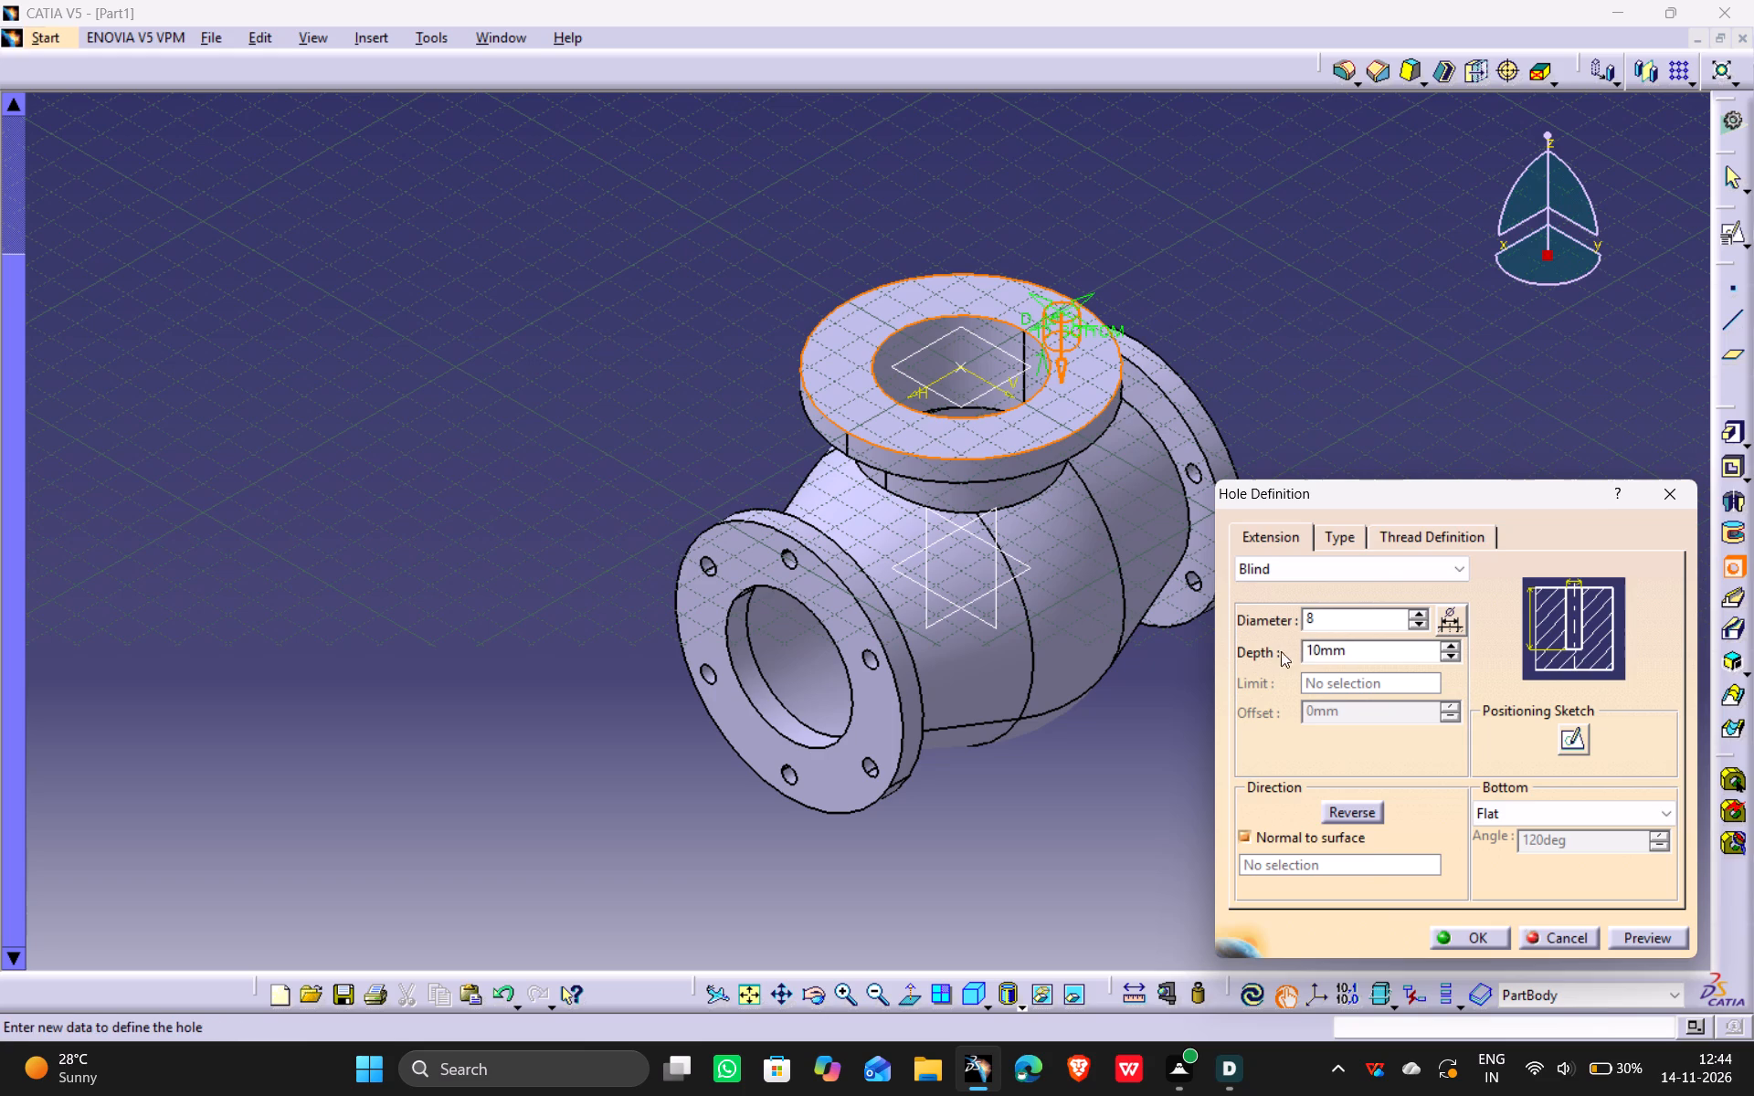
left_click_drag(1321, 639, 1256, 649)
key("8")
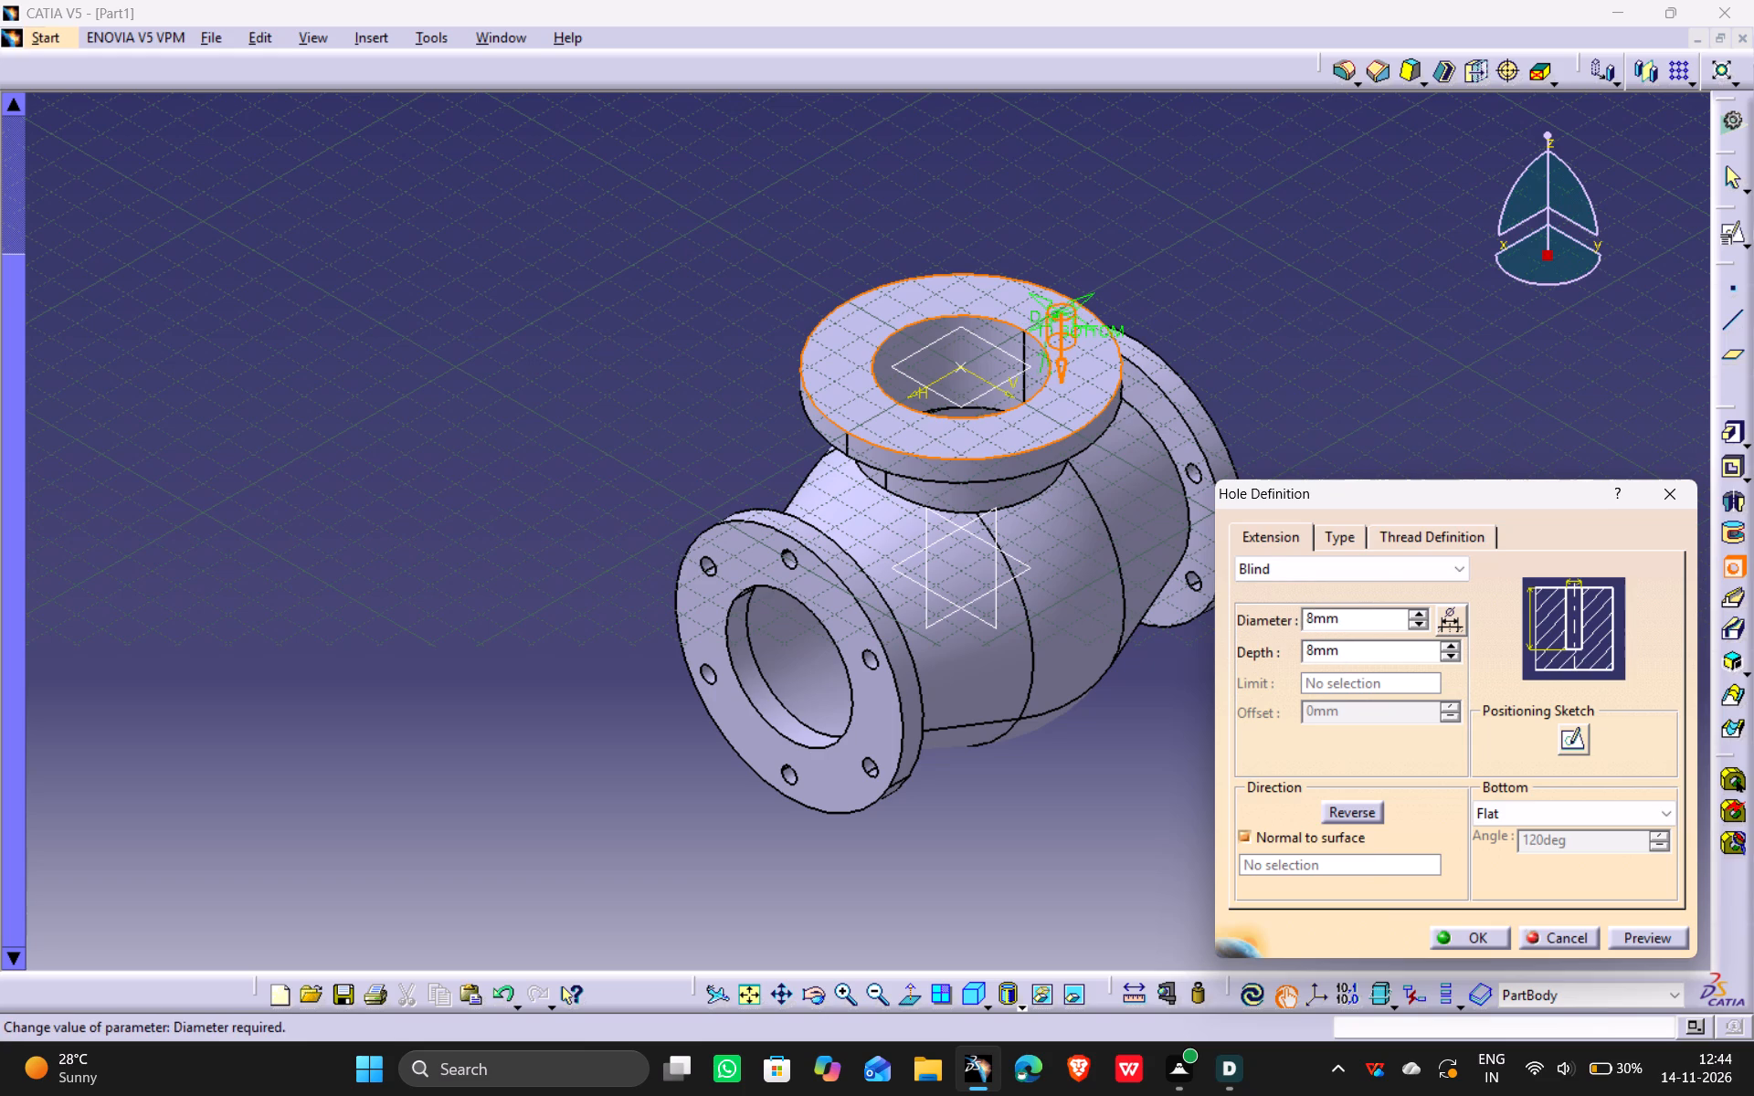
left_click_drag(1315, 613, 1213, 623)
key("6")
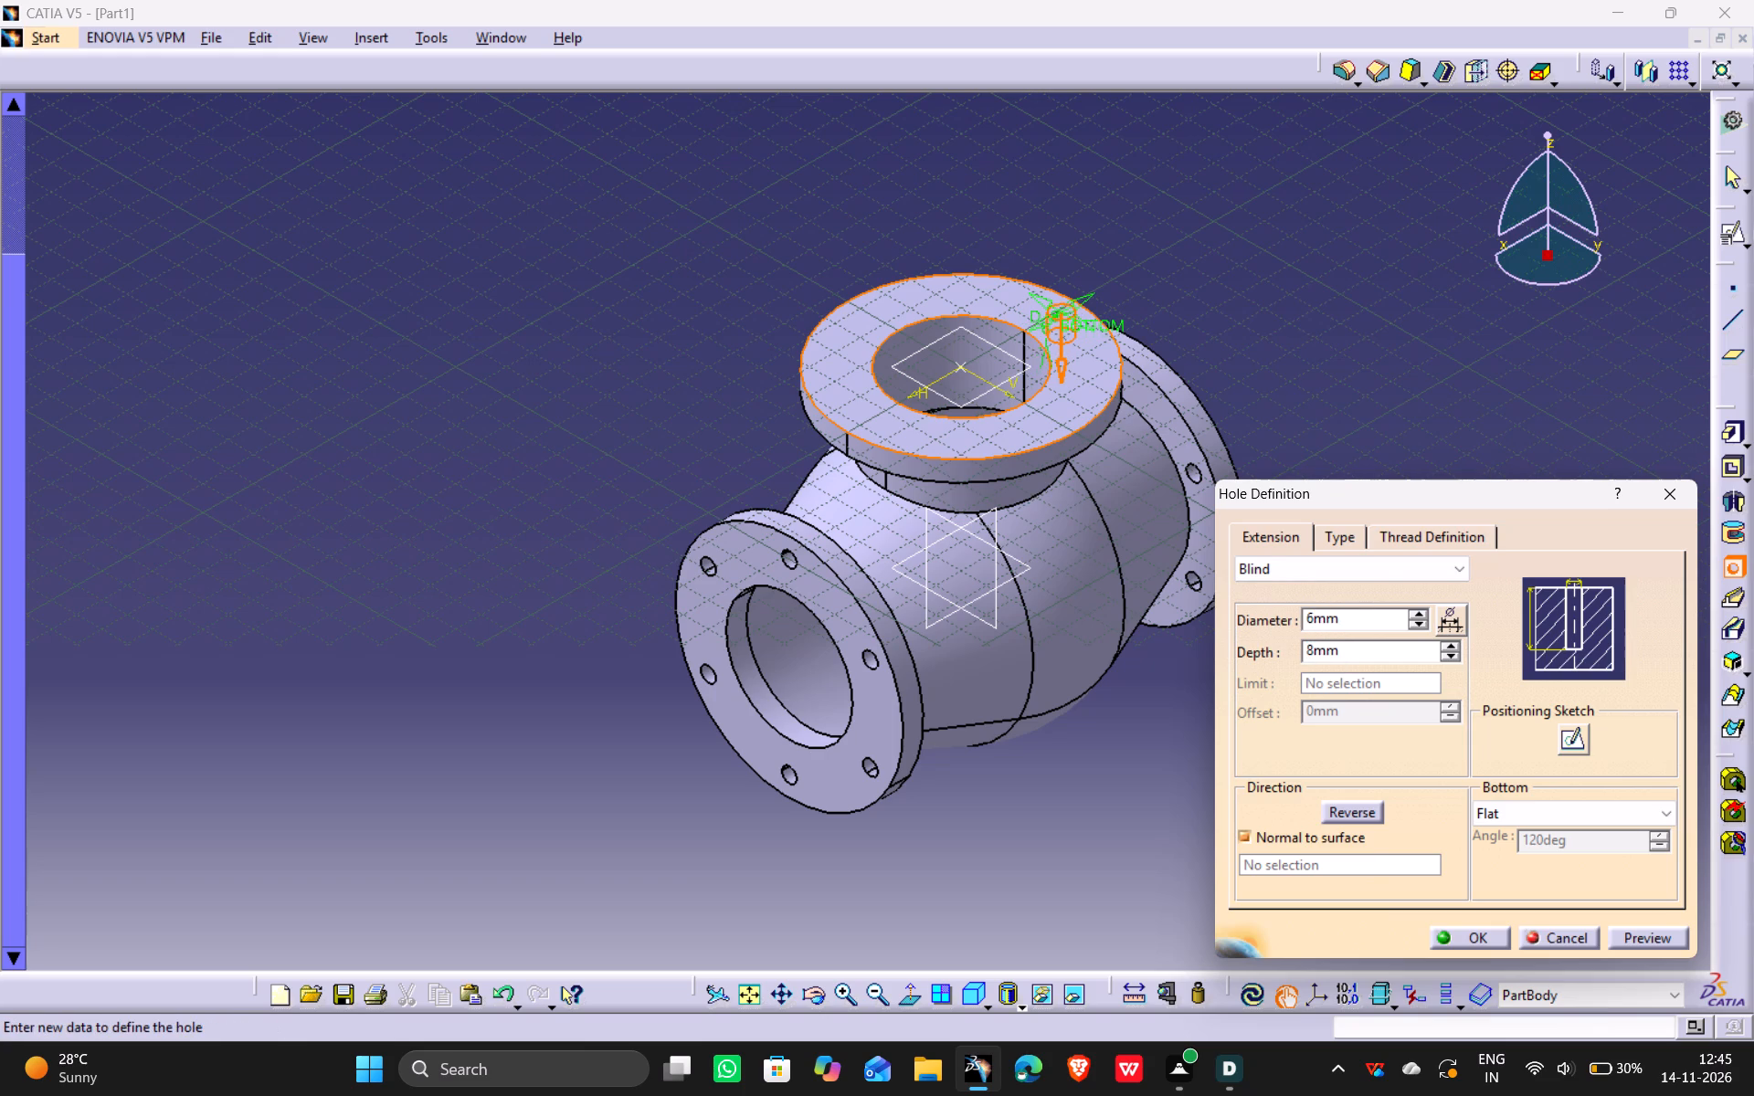
Open the hole's positioning sketch and constrain its centre point coincident with the horizontal axis.
left_click(1572, 739)
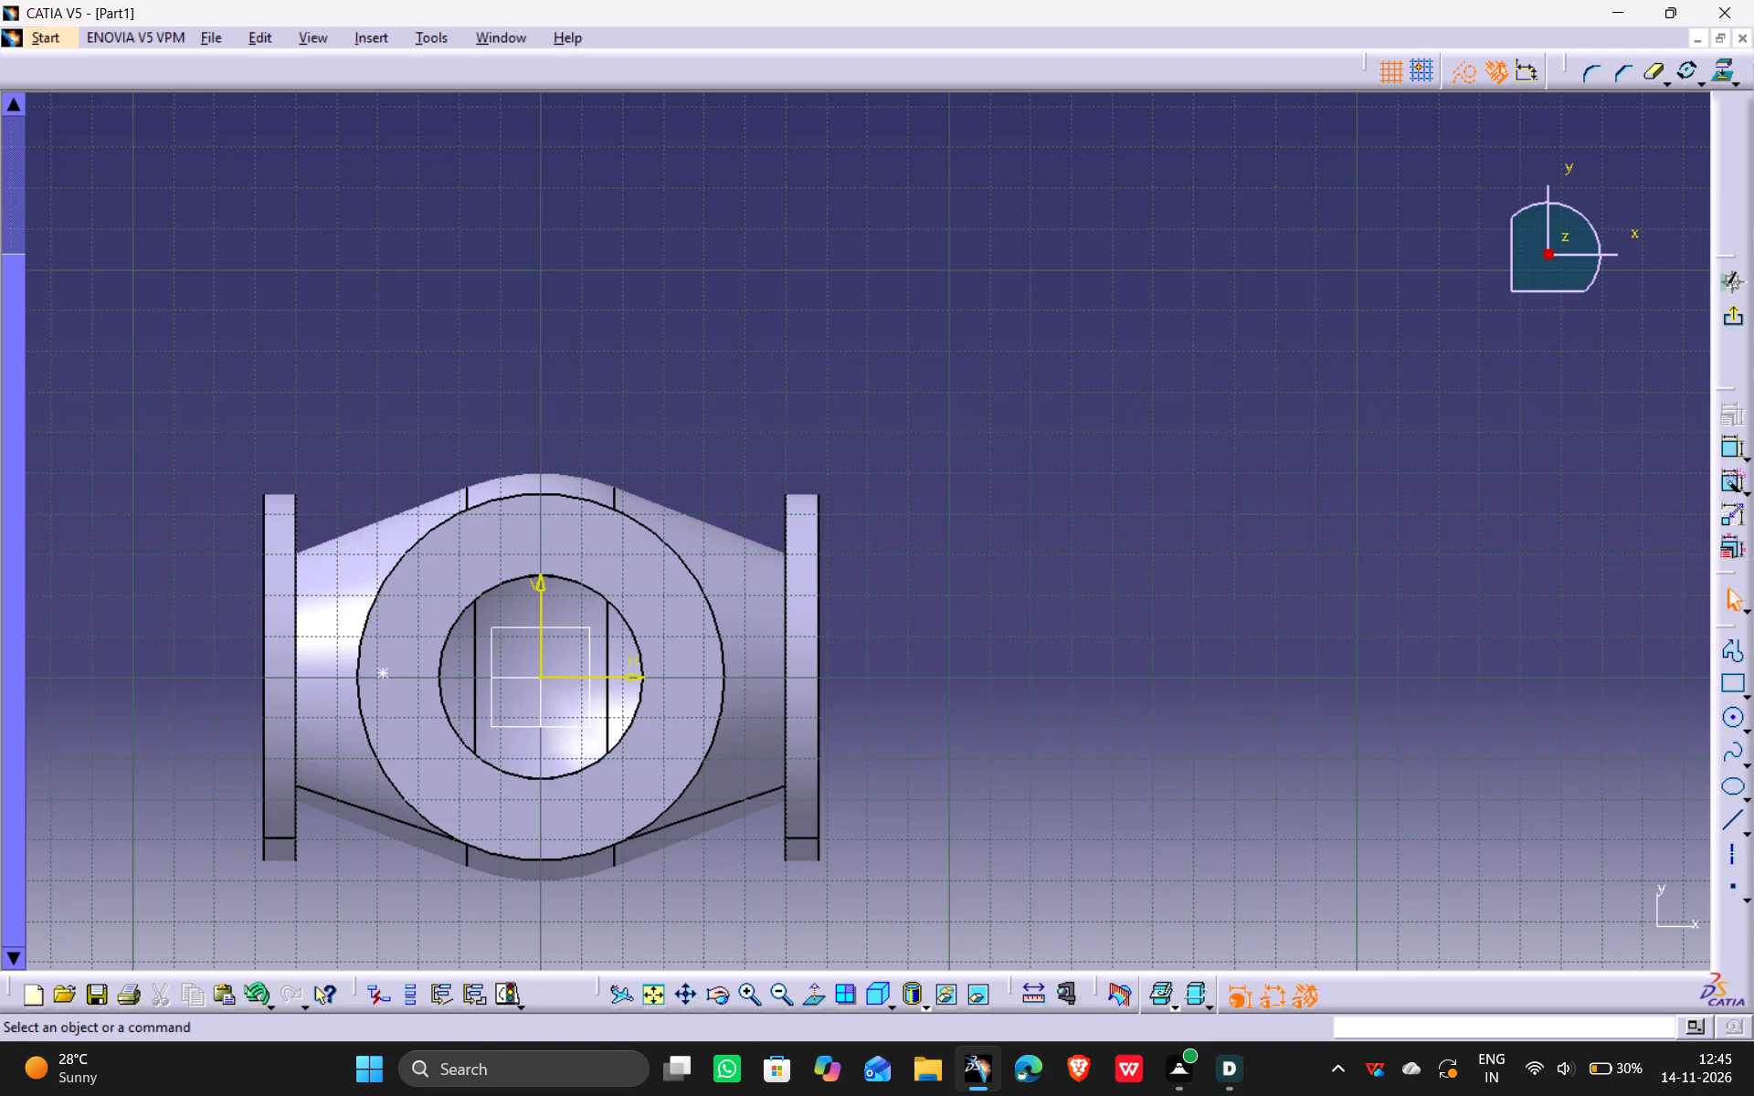
middle_click_drag(715, 683, 1133, 585)
middle_click_drag(982, 763, 963, 672, "ctrl")
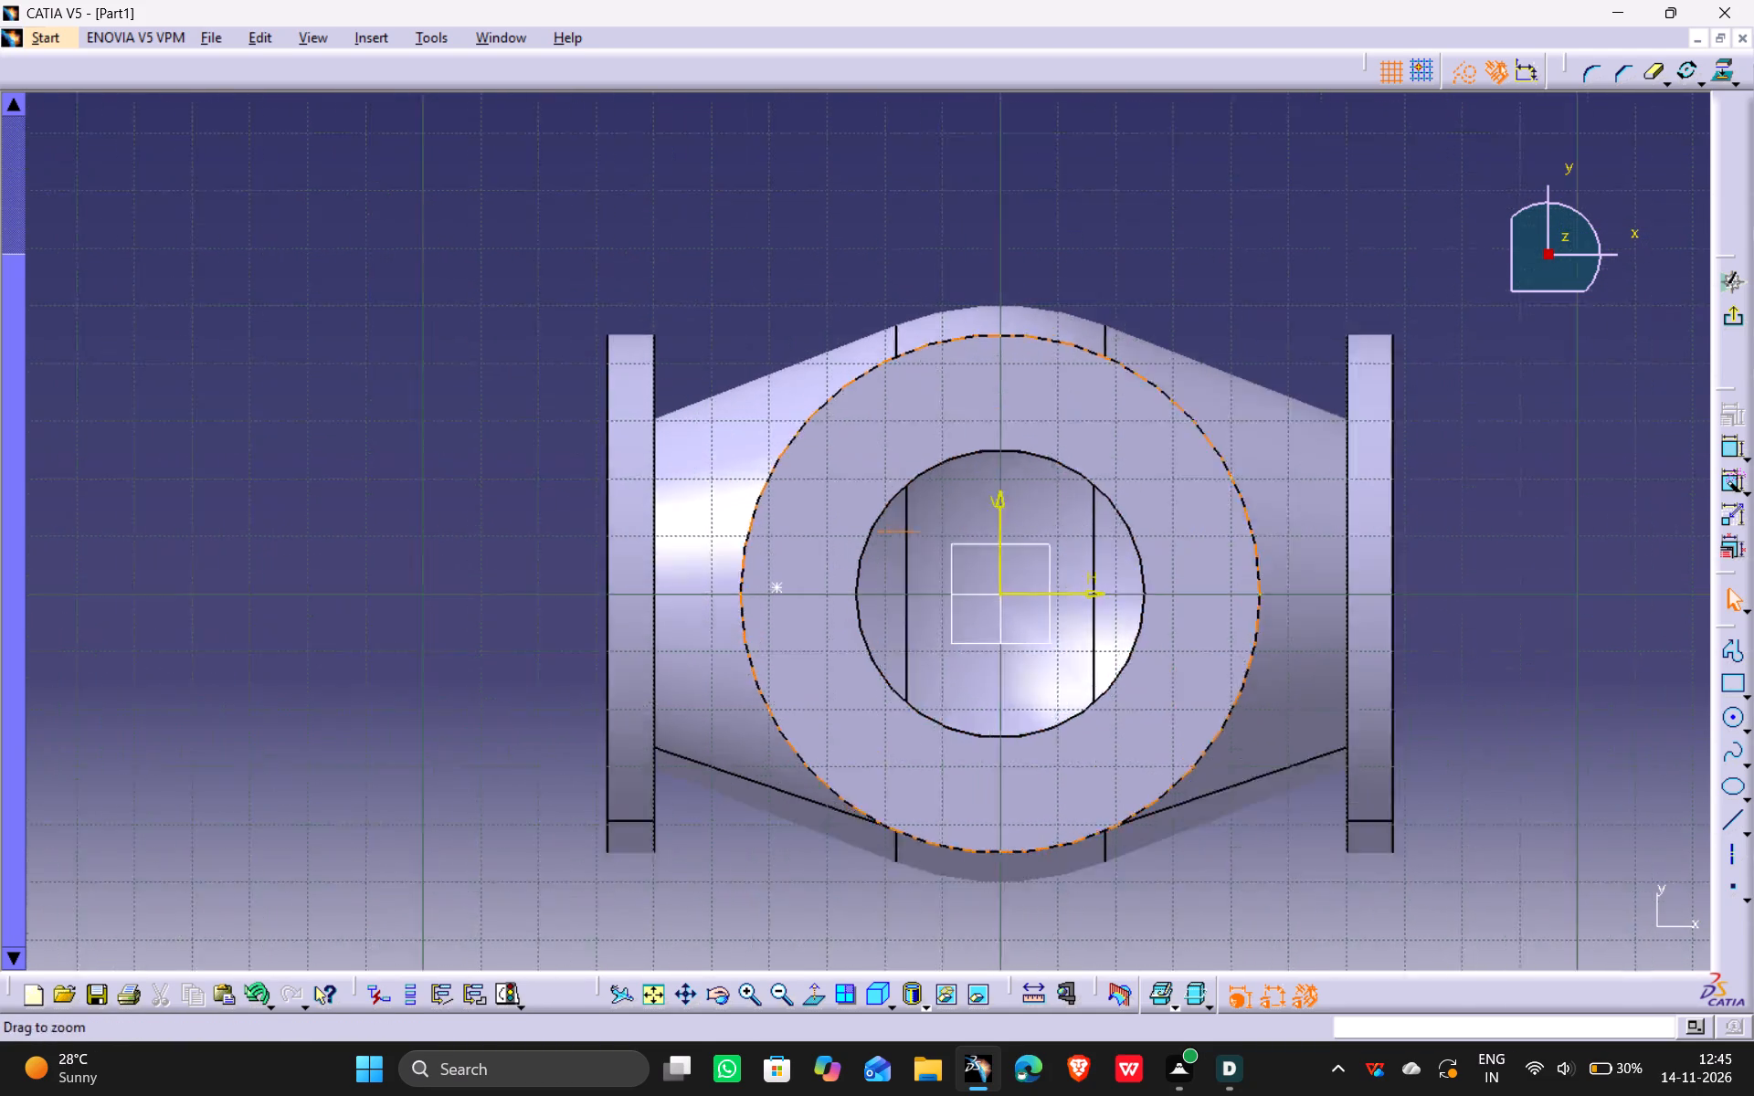
middle_click_drag(963, 672, 955, 593, "ctrl")
left_click(703, 643)
middle_click_drag(903, 465, 912, 514, "ctrl")
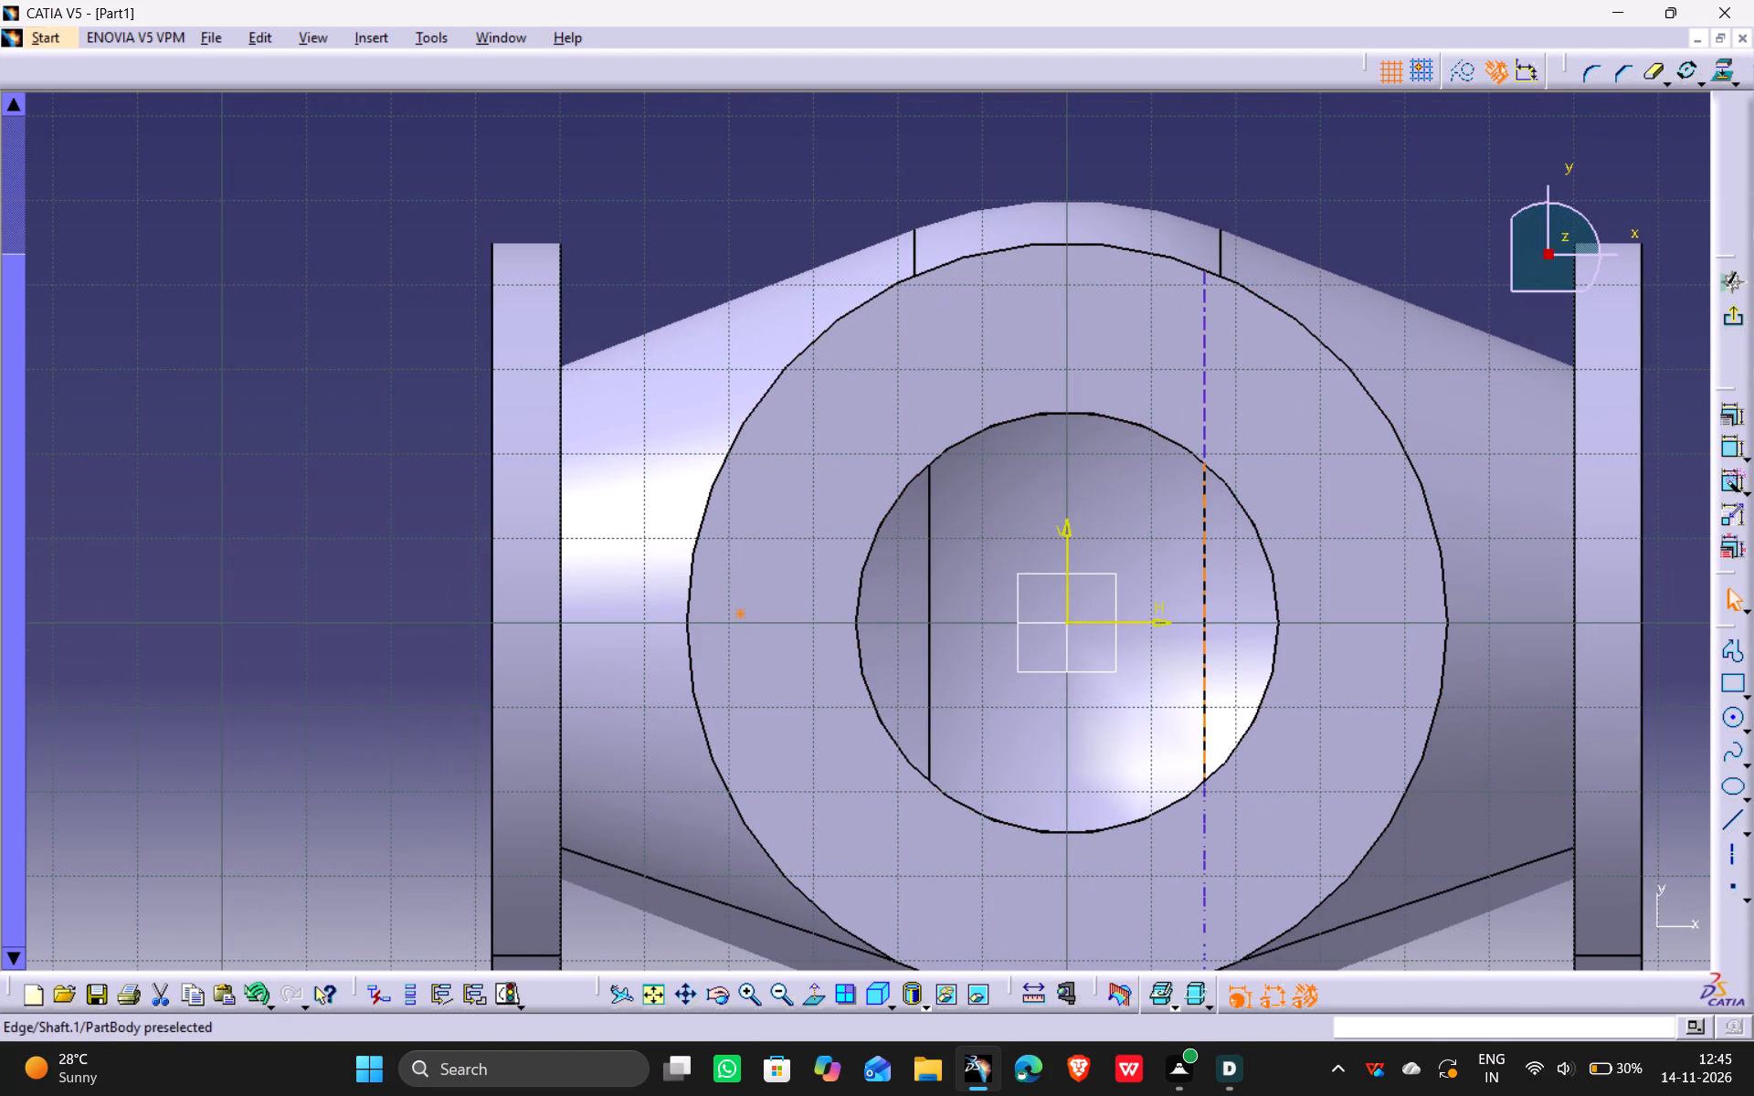
left_click(1151, 621, "ctrl")
left_click(1735, 412)
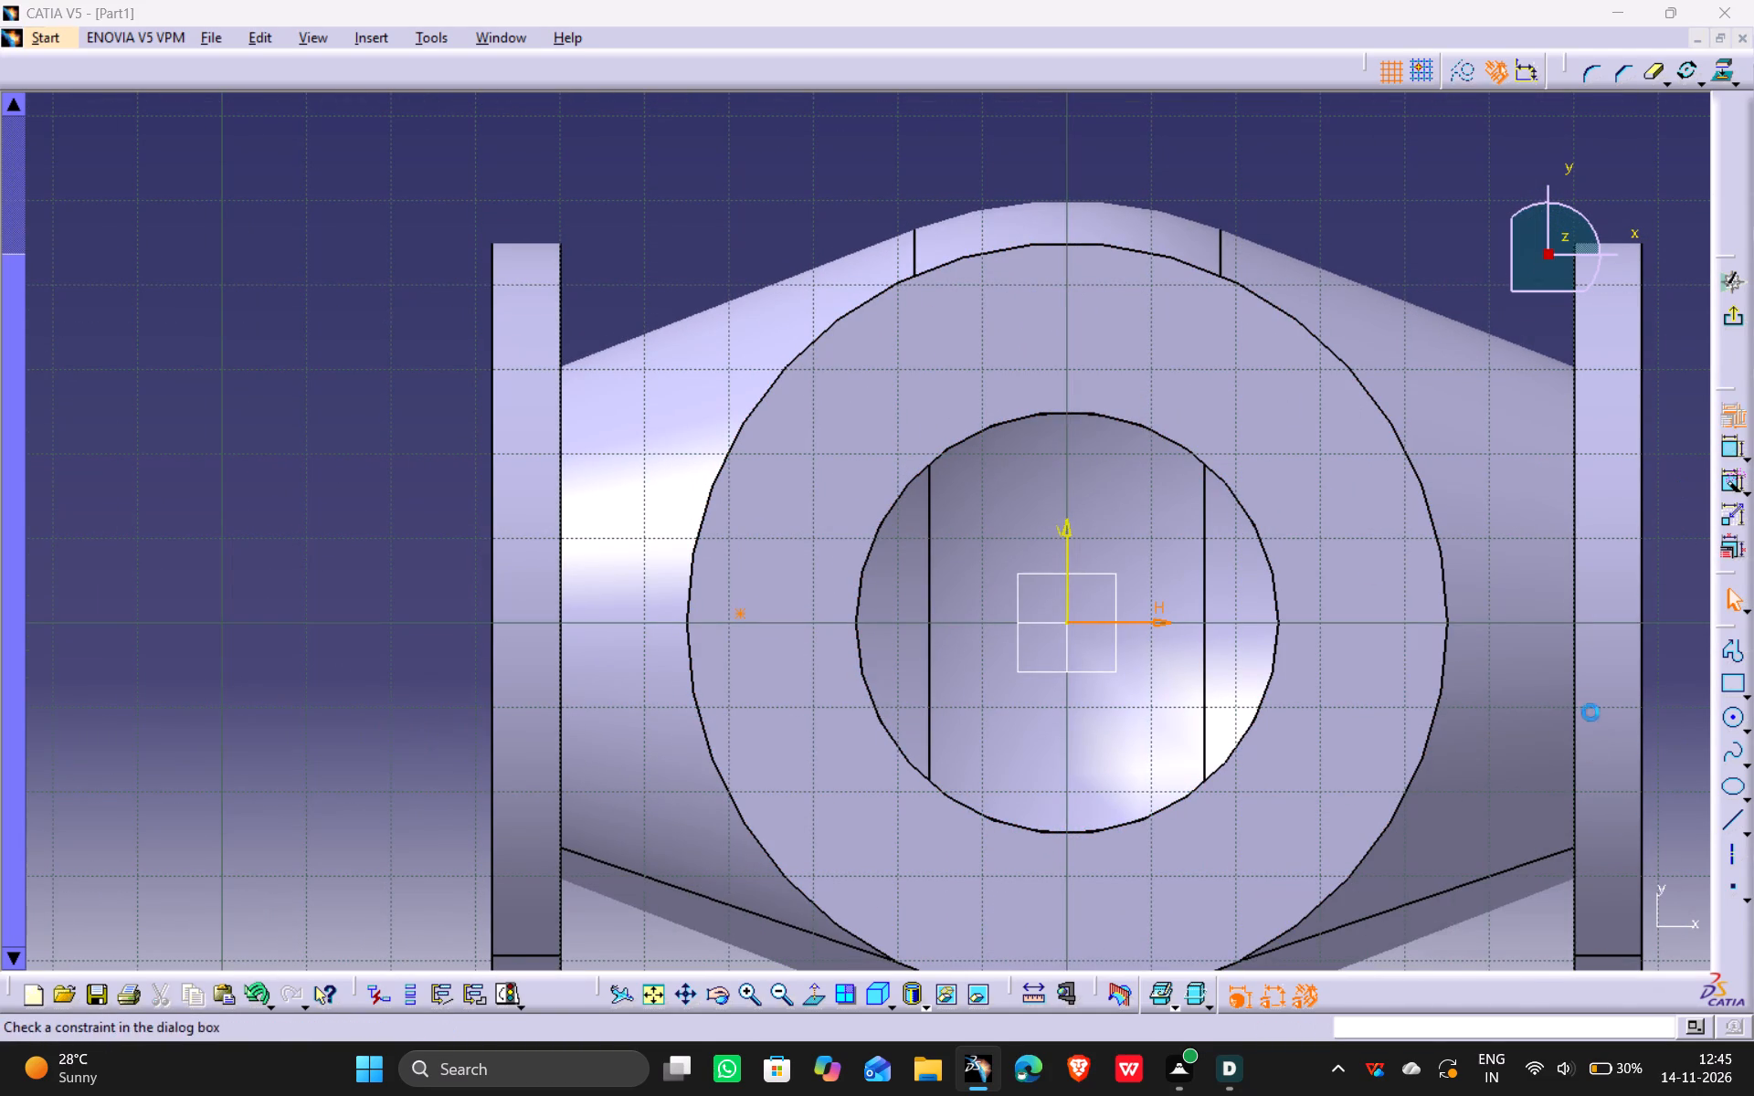
left_click(1633, 715)
left_click(1582, 937)
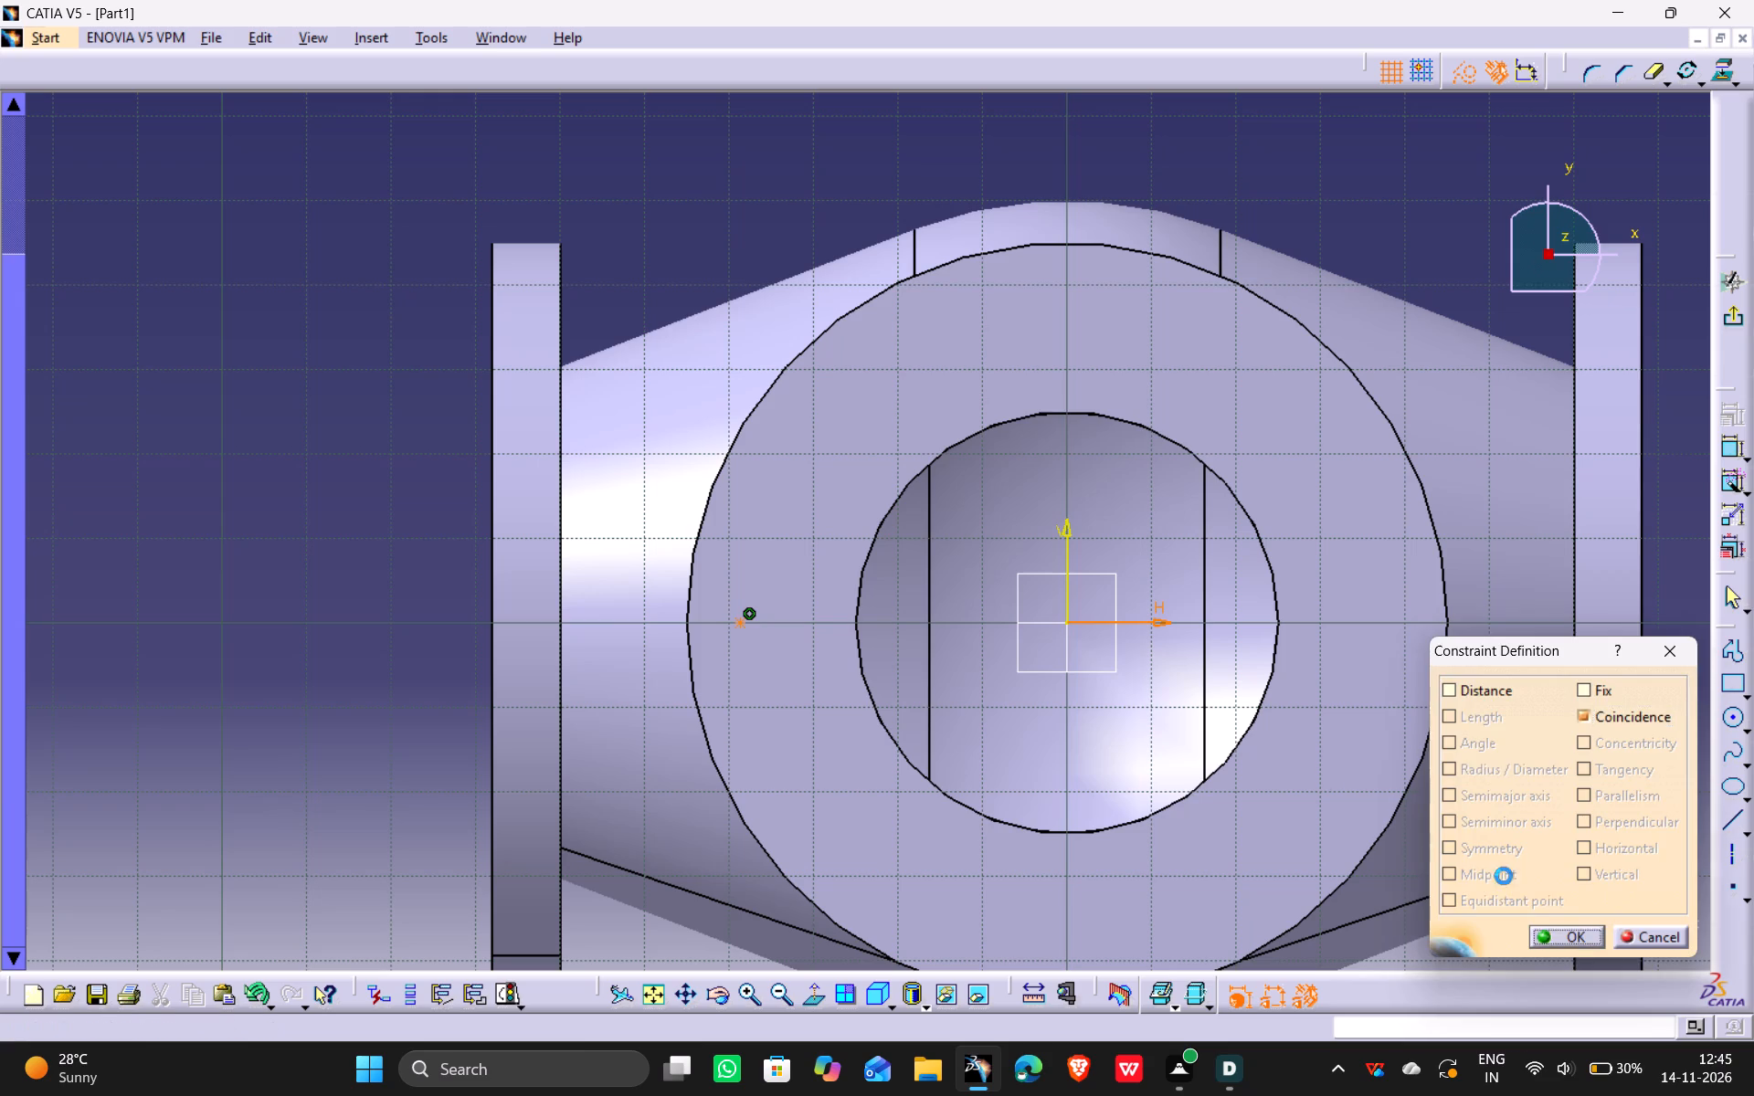
Sketch a construction circle centred on the sketch origin and dimension its diameter to 74 mm.
left_click(1736, 726)
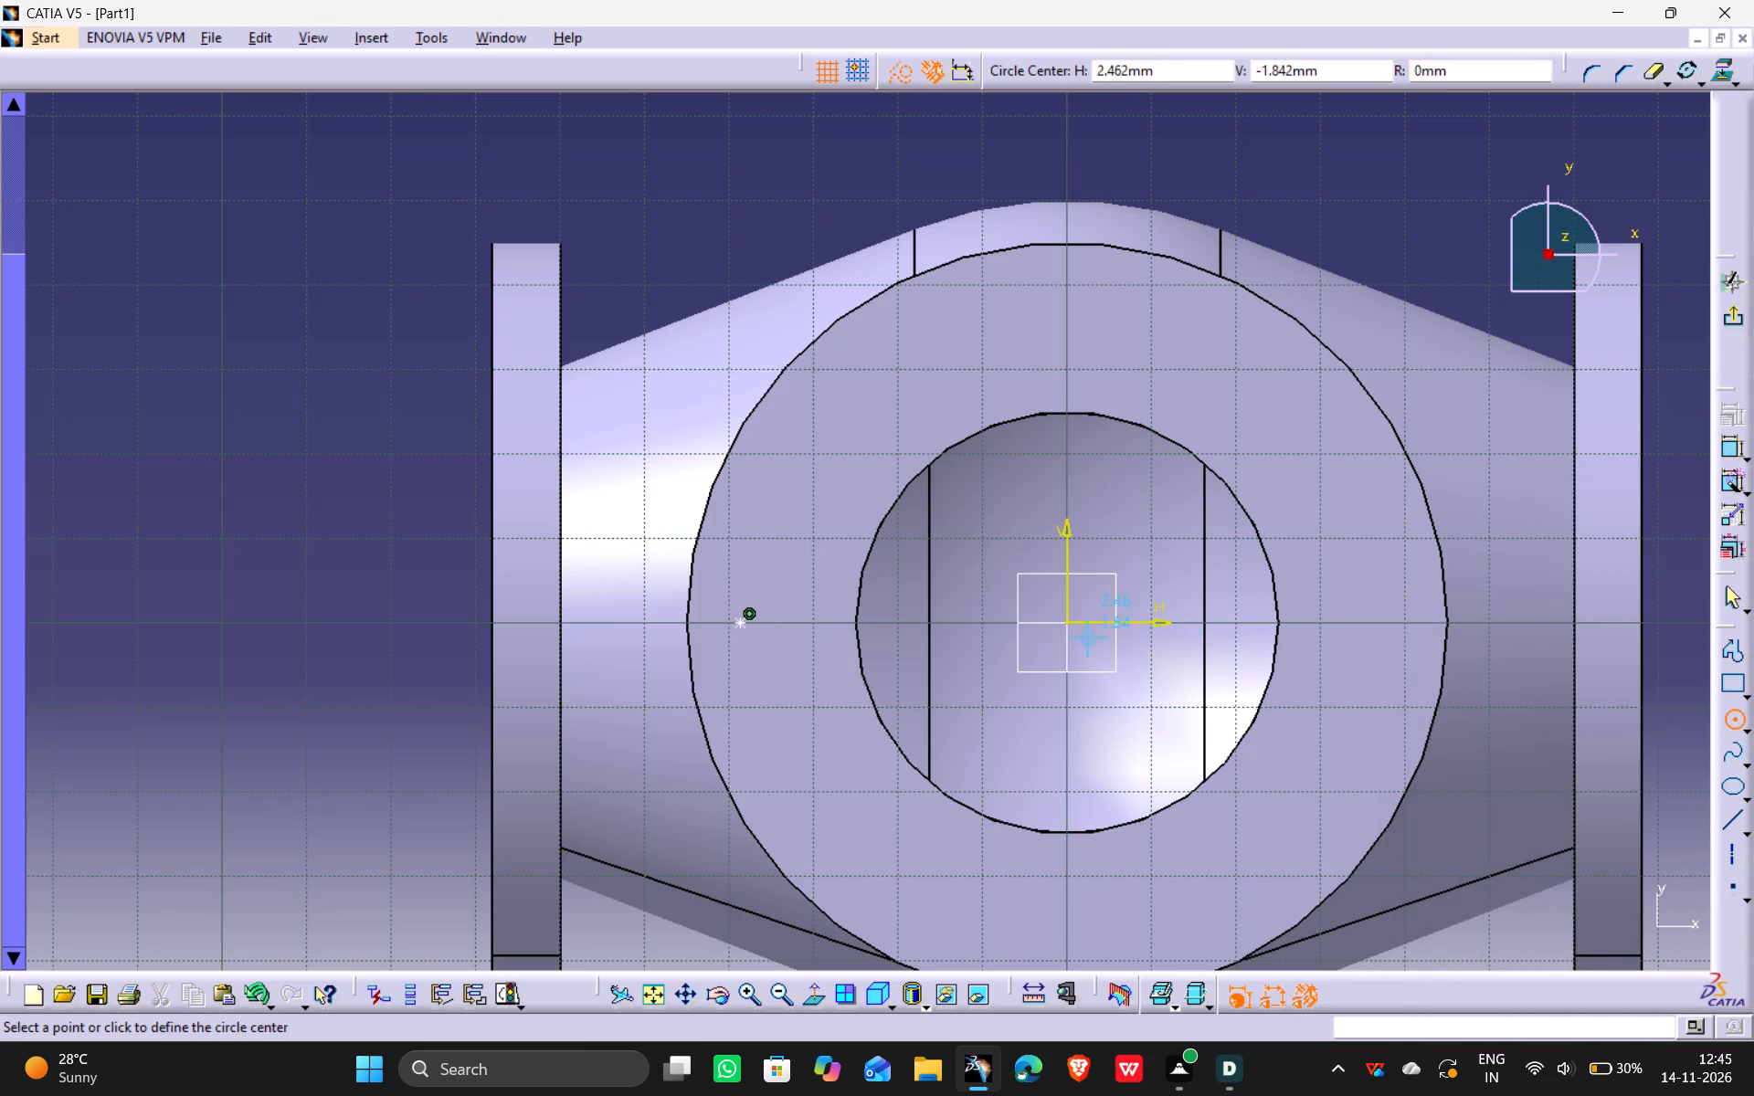
left_click(1064, 621)
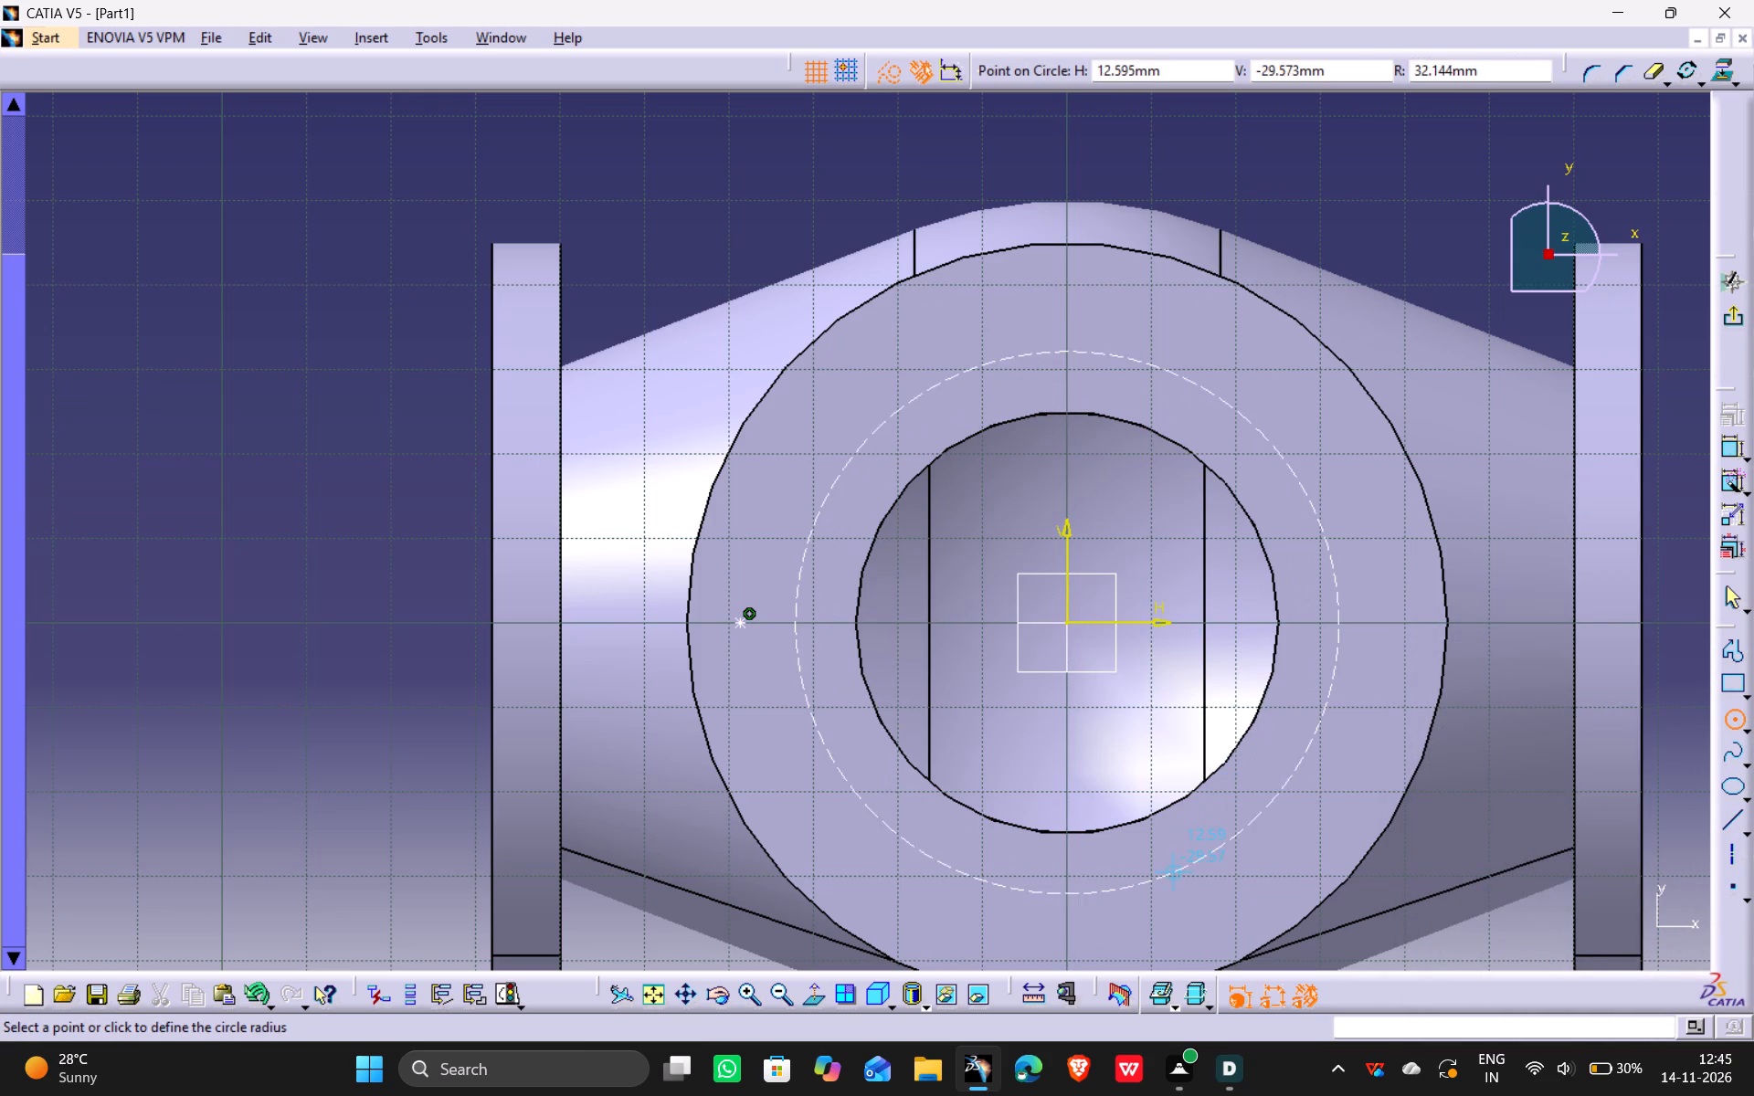
left_click(1168, 878)
middle_click_drag(1176, 549, 1166, 594, "ctrl")
left_click(1736, 446)
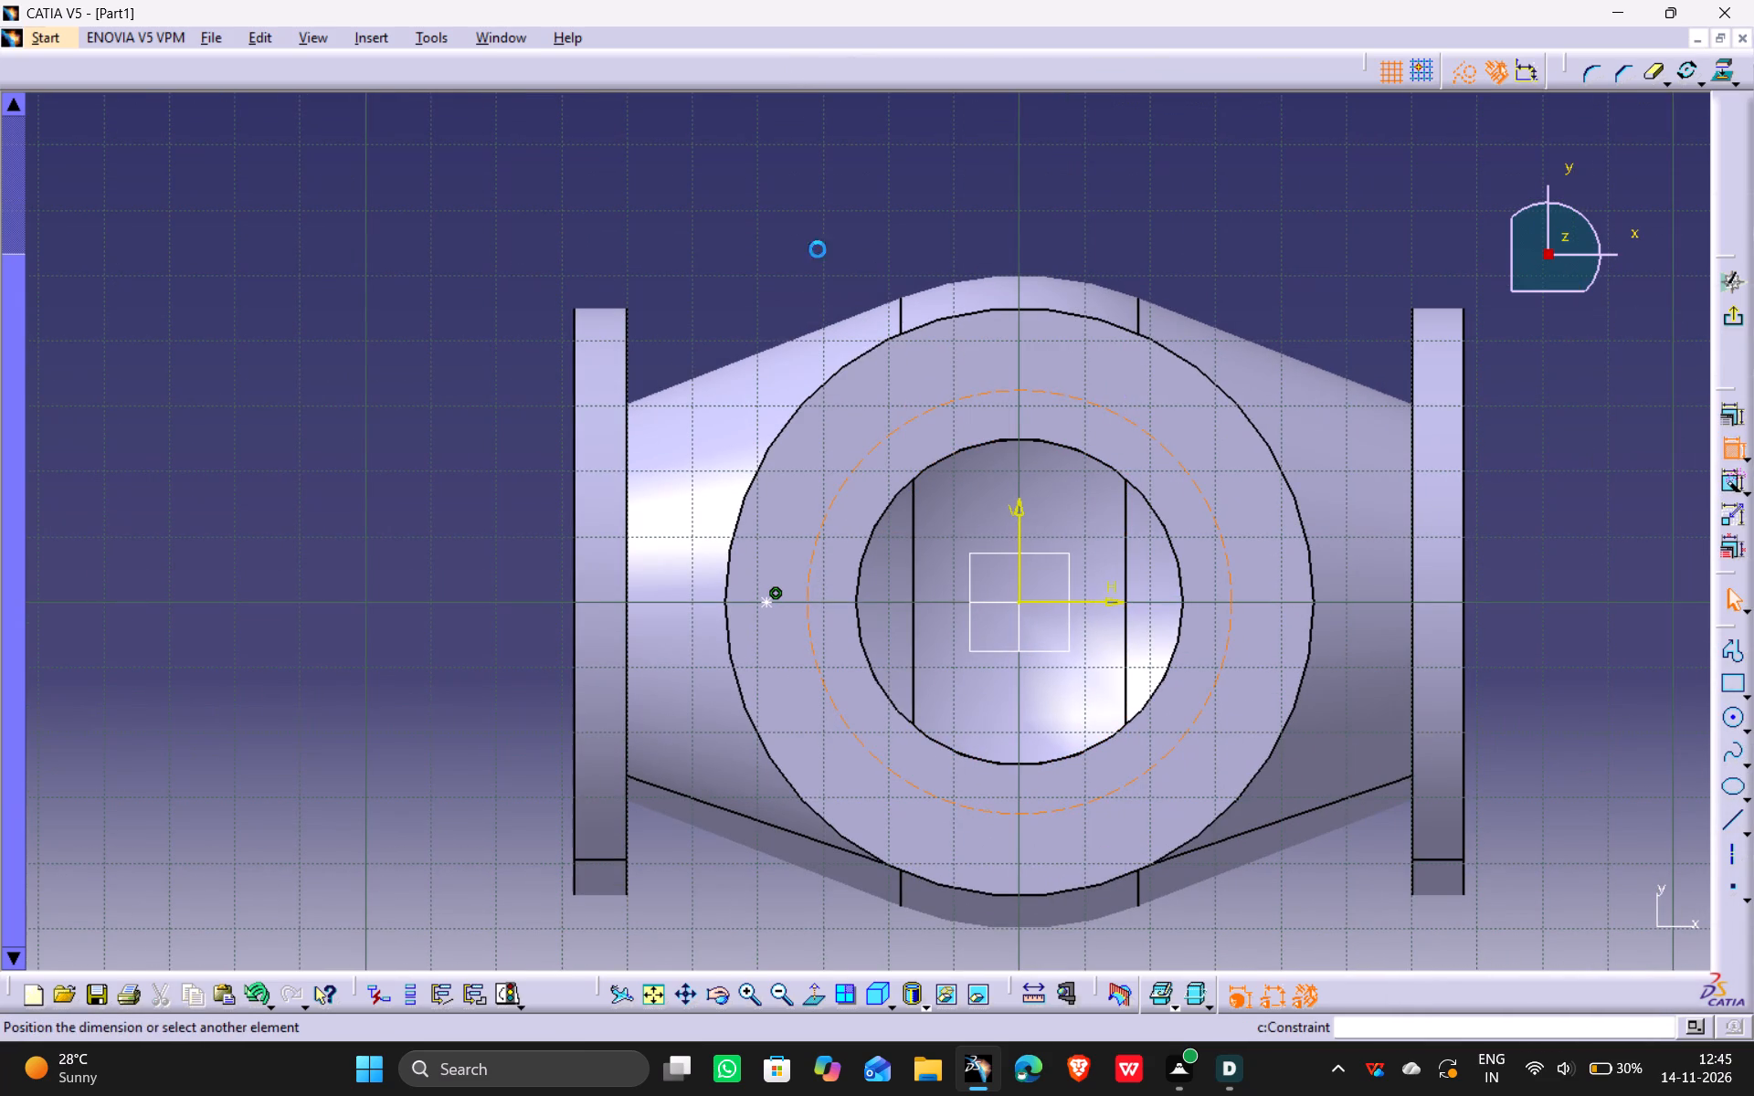
left_click(732, 204)
double_click(736, 202)
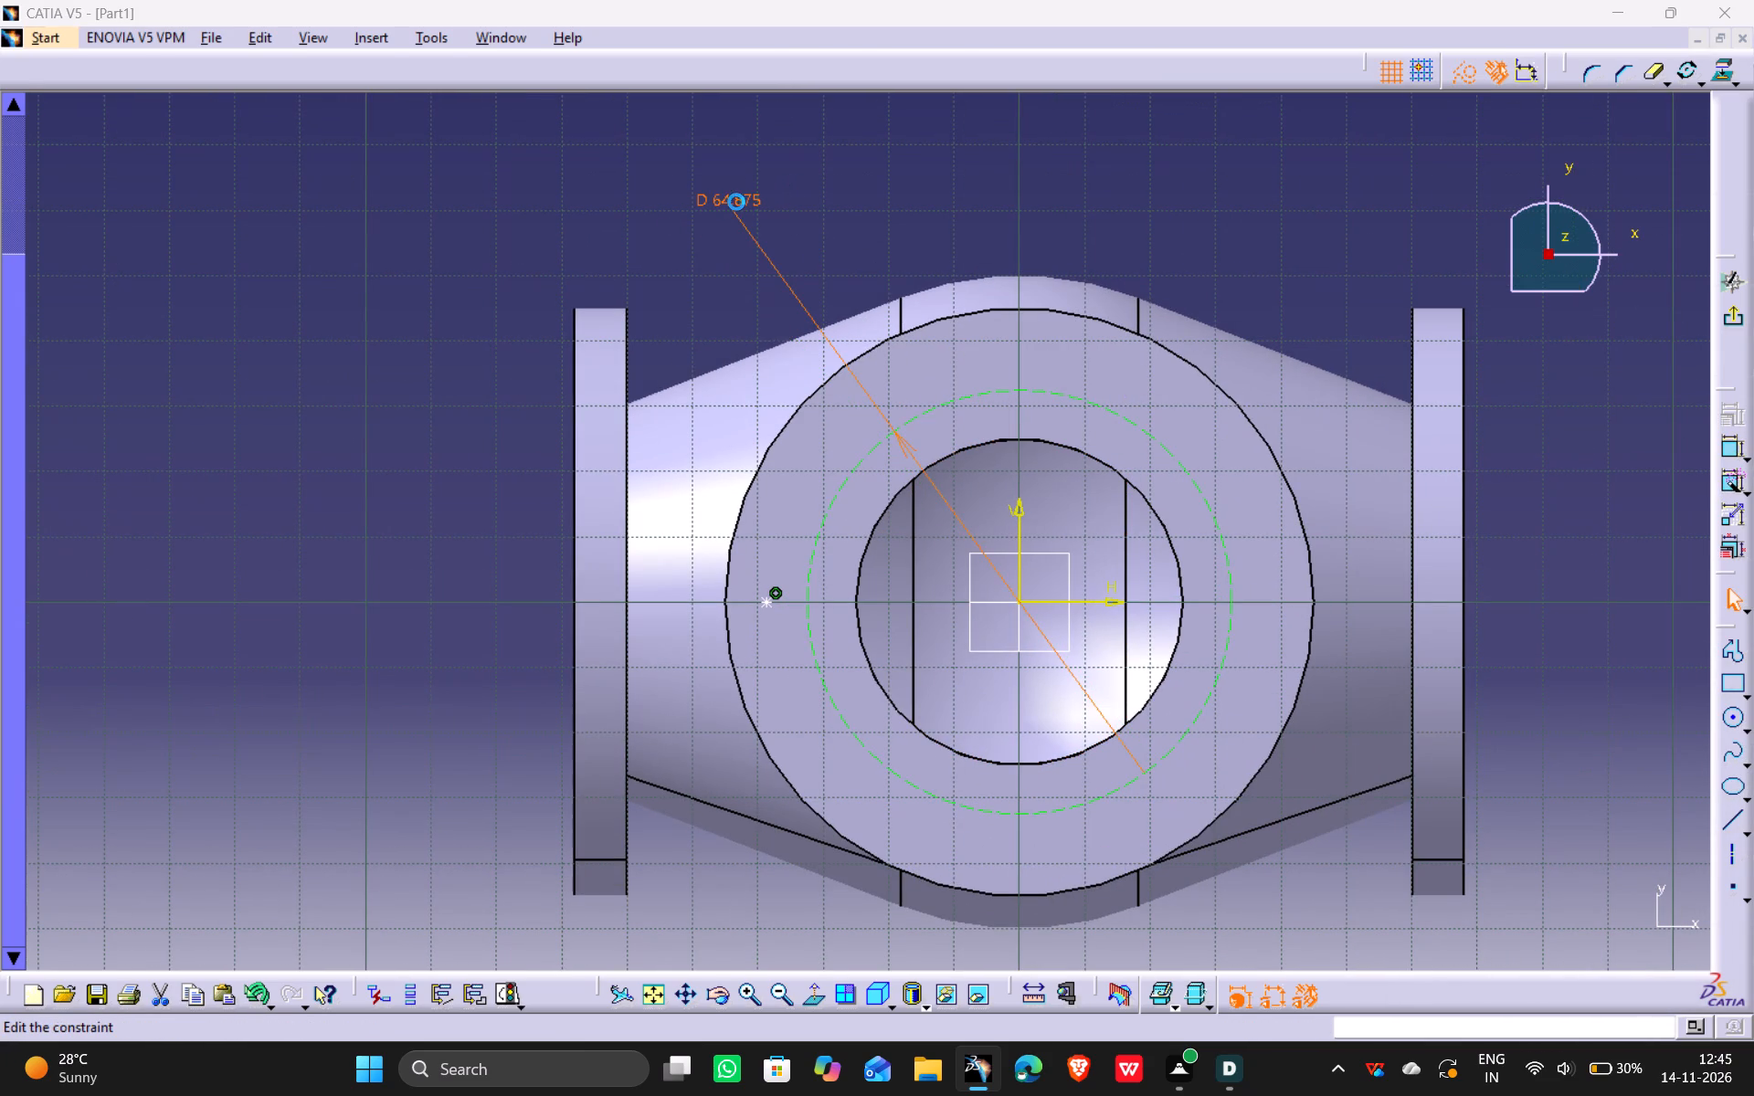
type("74")
key("Return")
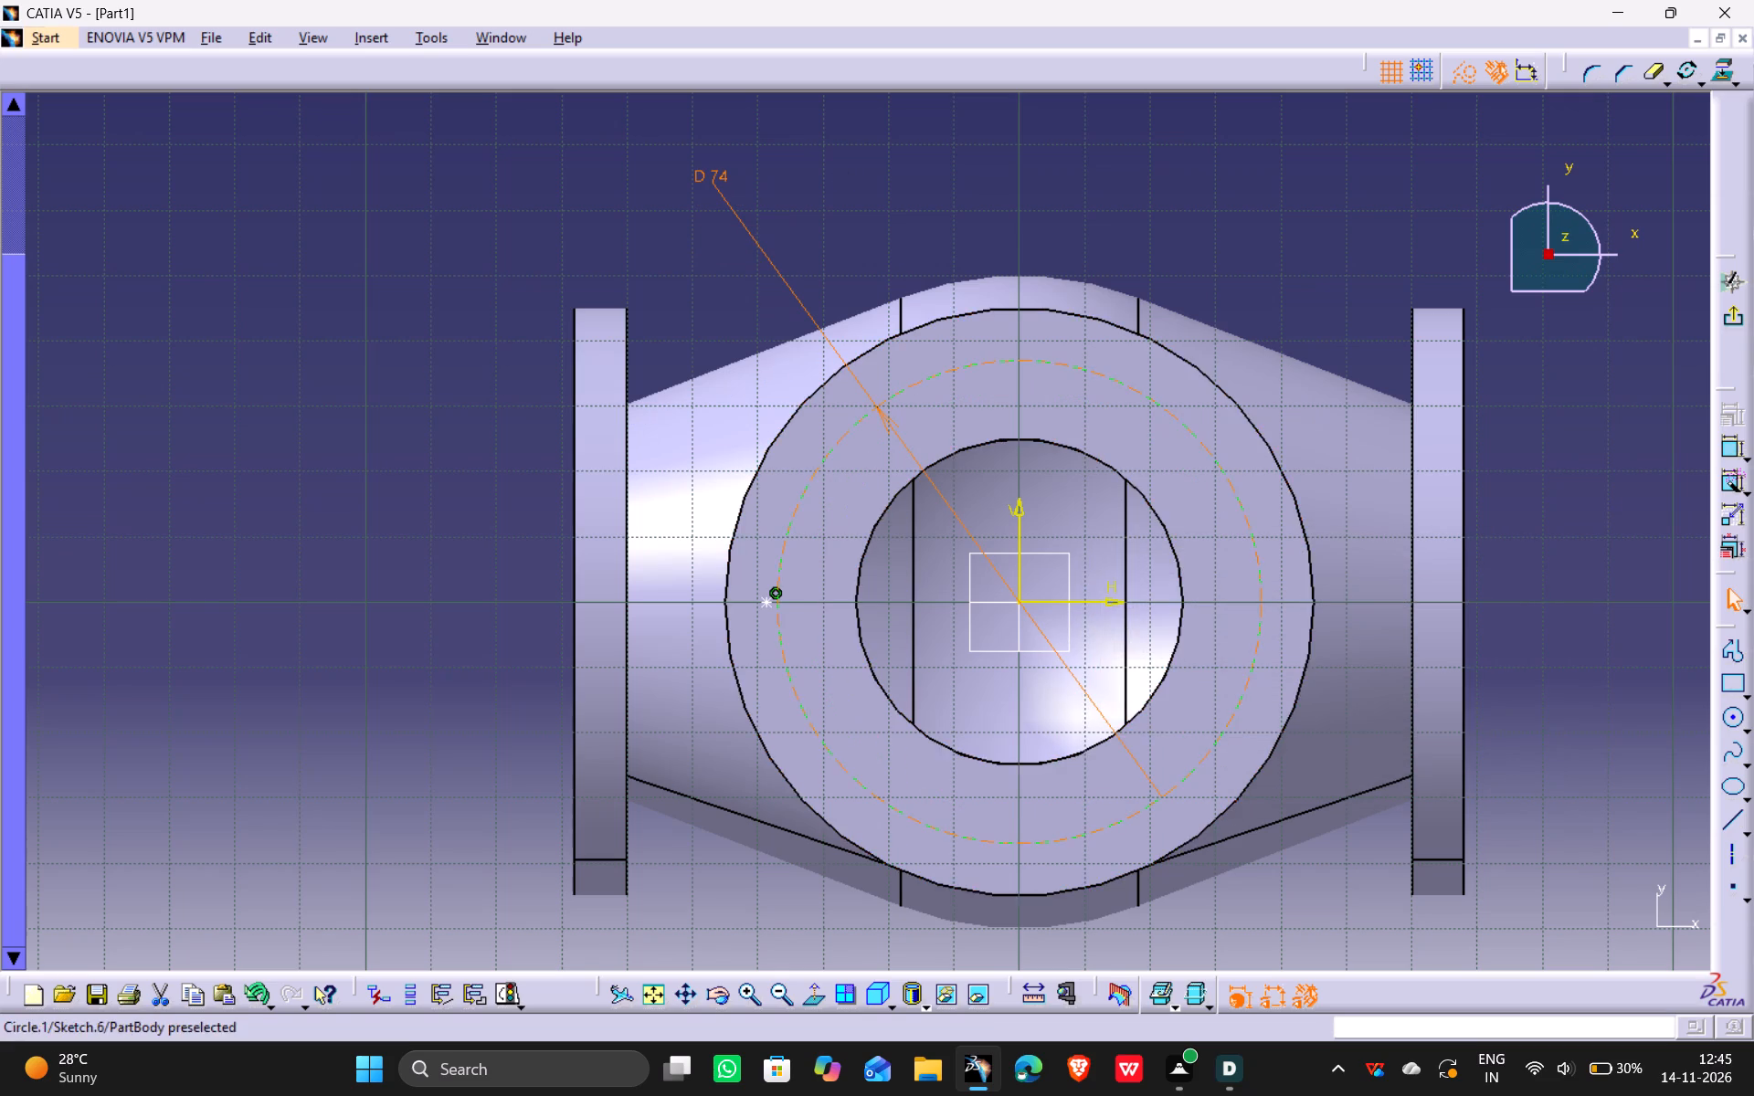
Constrain the hole's centre point coincident with the construction circle.
left_click(763, 603)
left_click(776, 620, "ctrl")
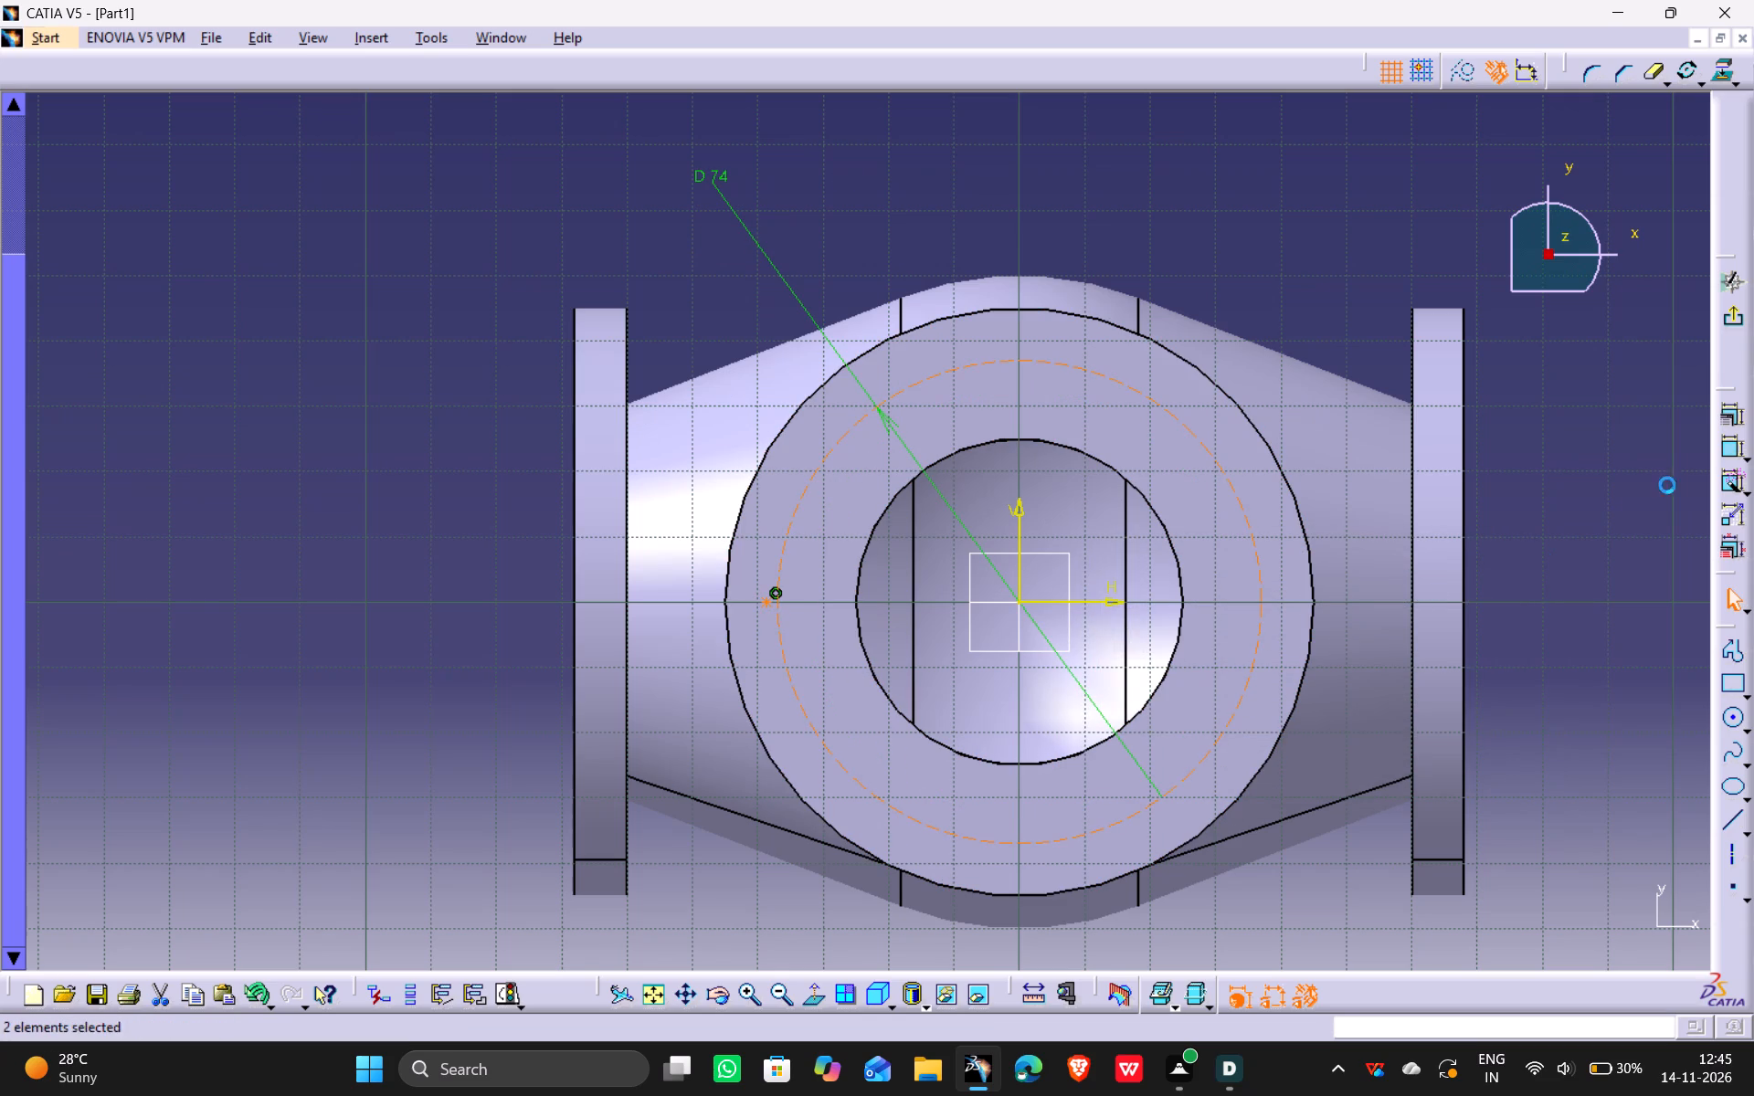
left_click(1723, 409)
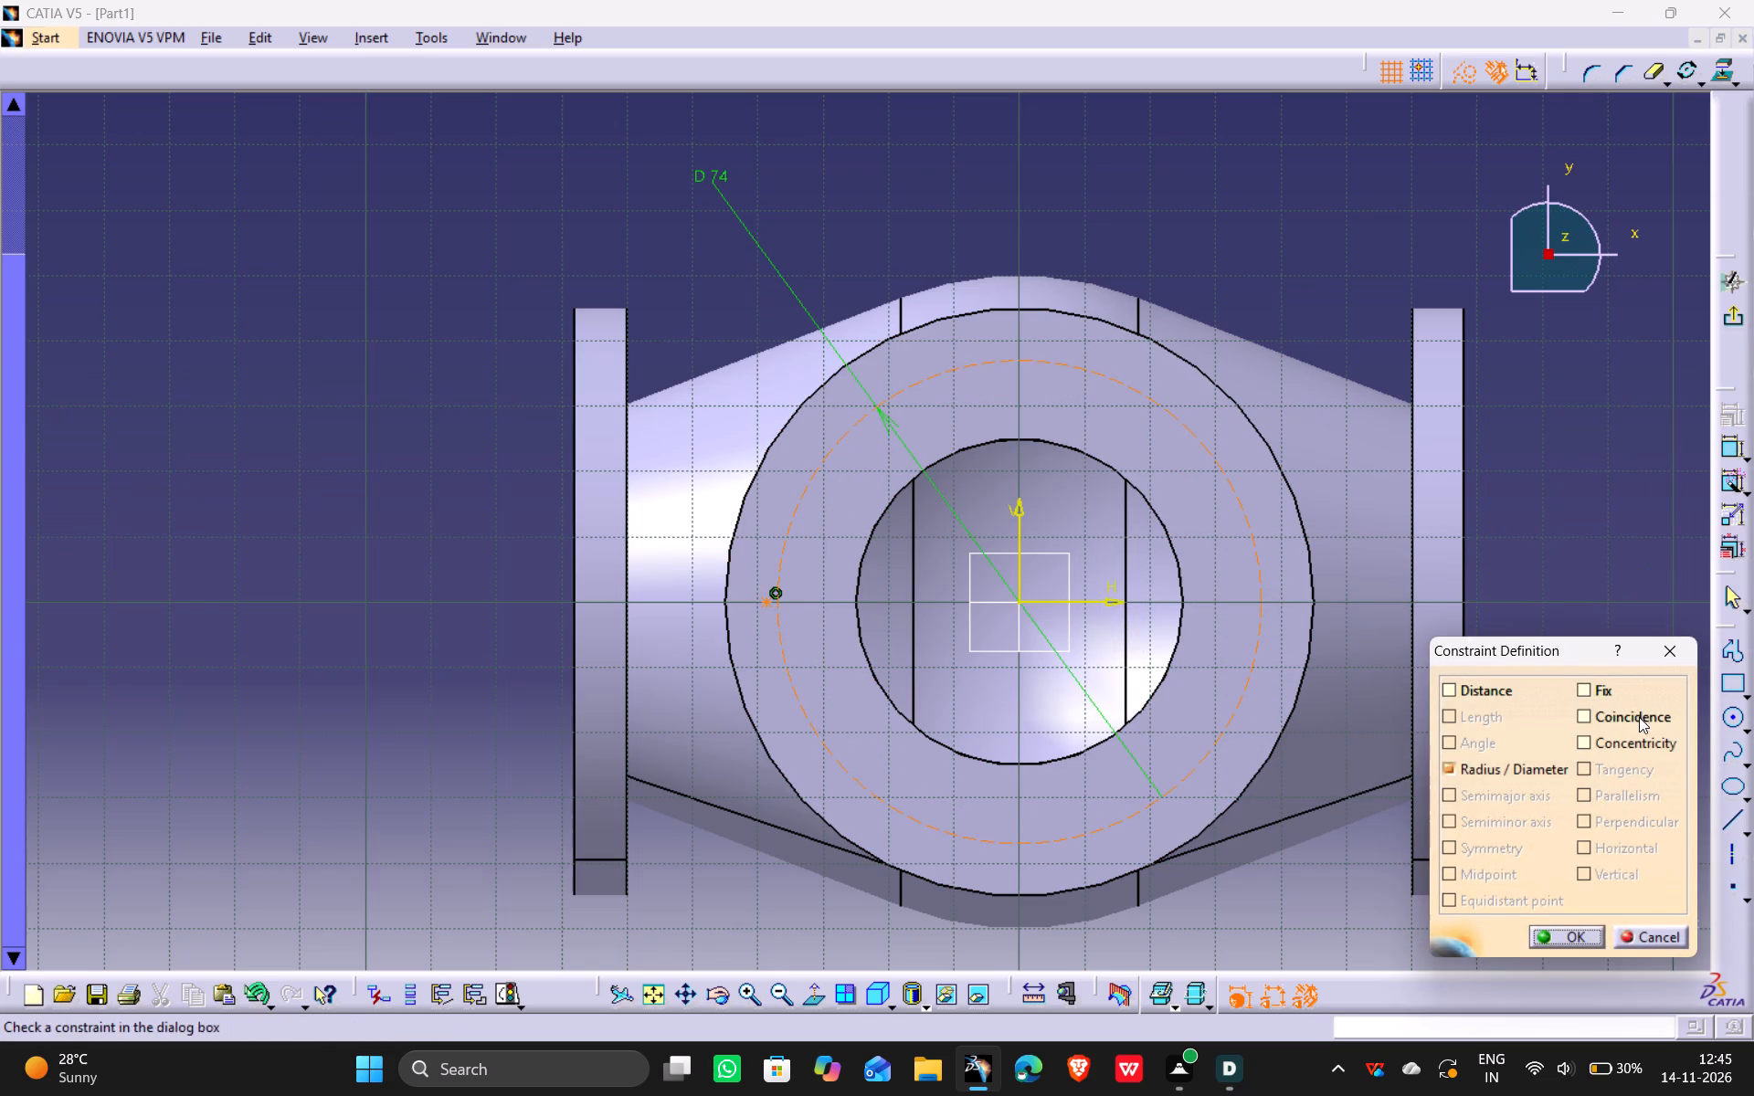
left_click(1639, 717)
left_click(1591, 939)
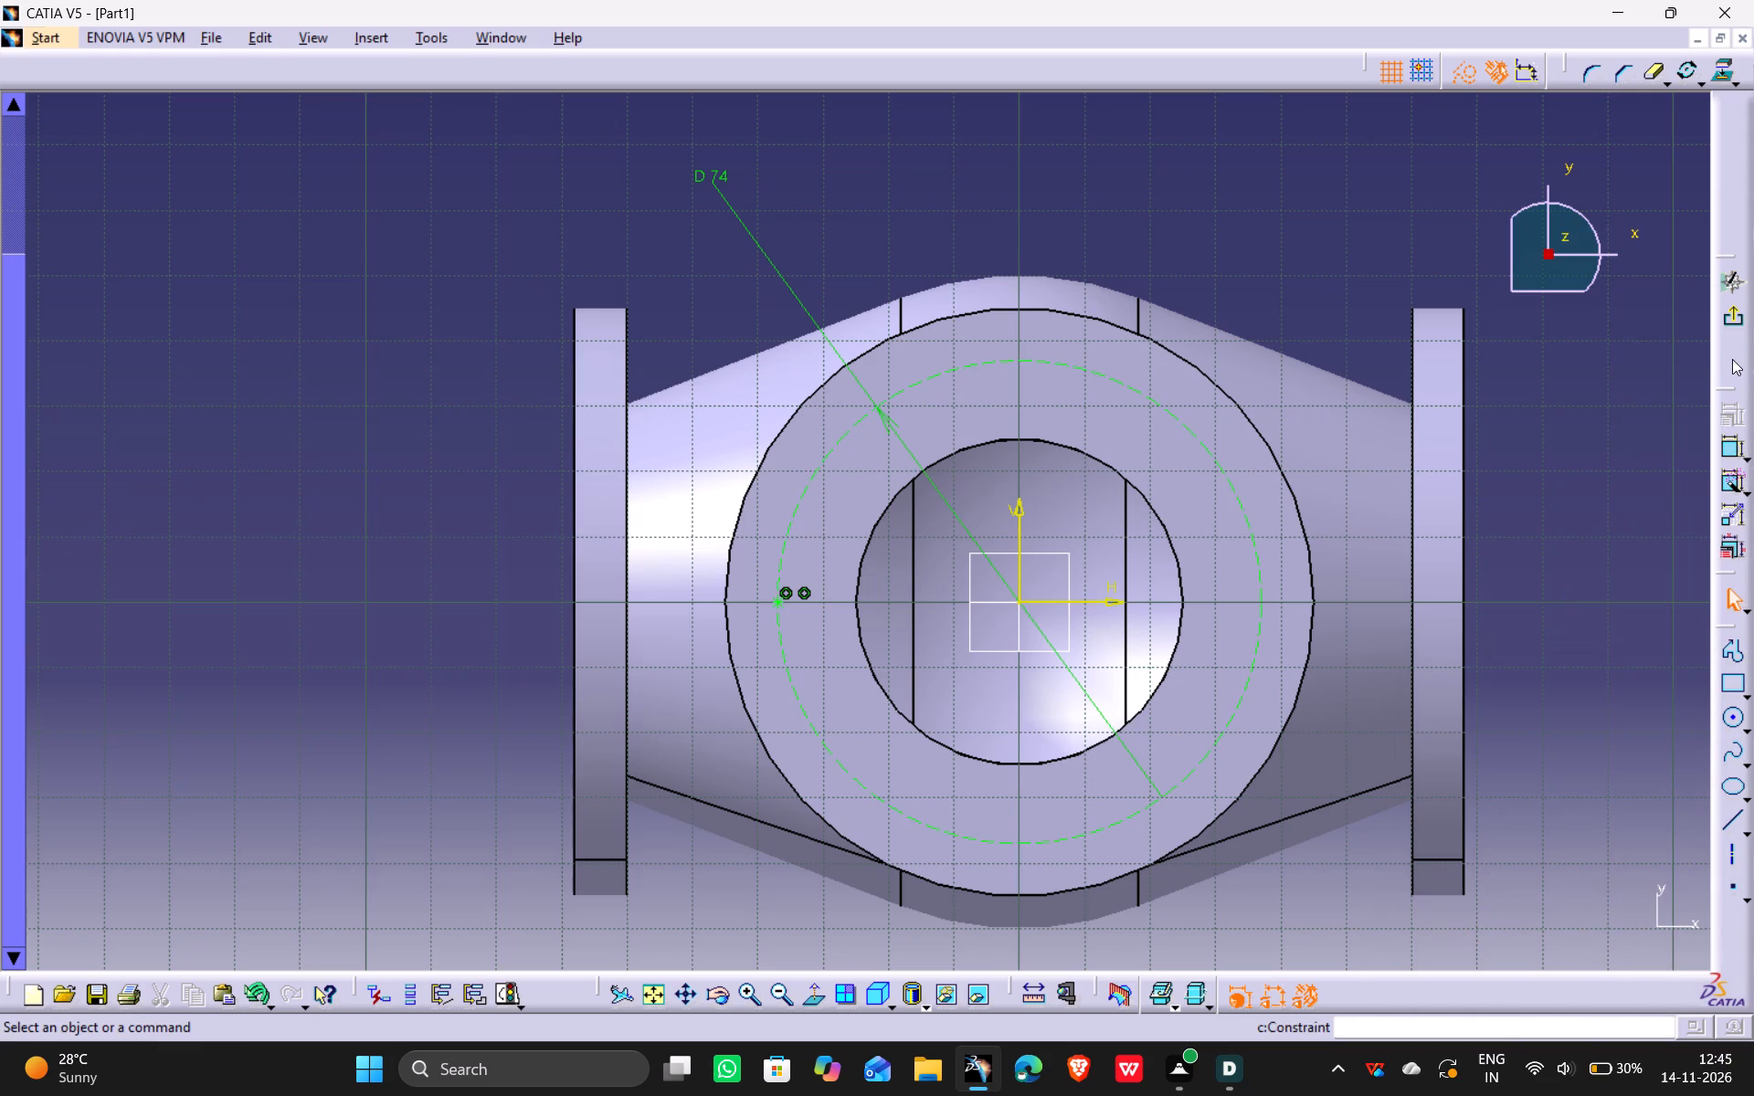
Exit the positioning sketch, preview the blind hole and create it in the top flange.
left_click(1732, 325)
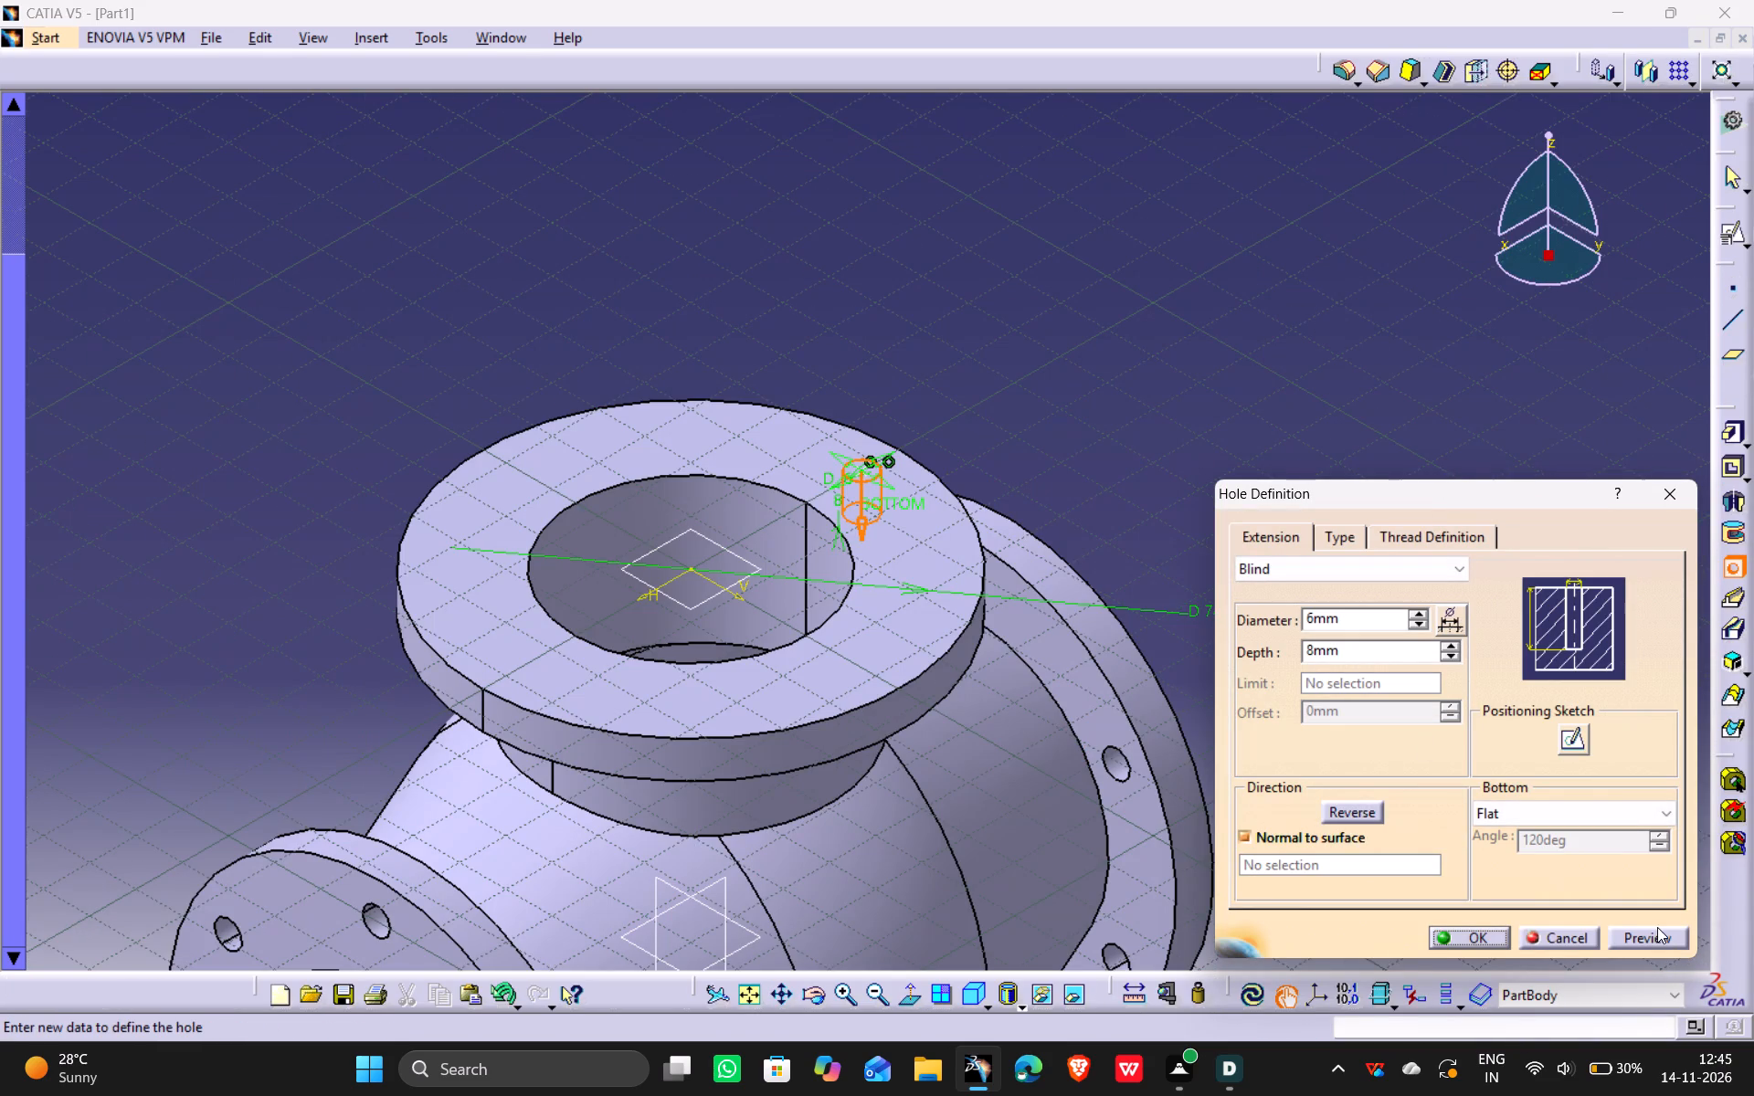
left_click(1654, 933)
middle_click_drag(831, 240, 831, 239)
scroll(831, 240, "down", 1)
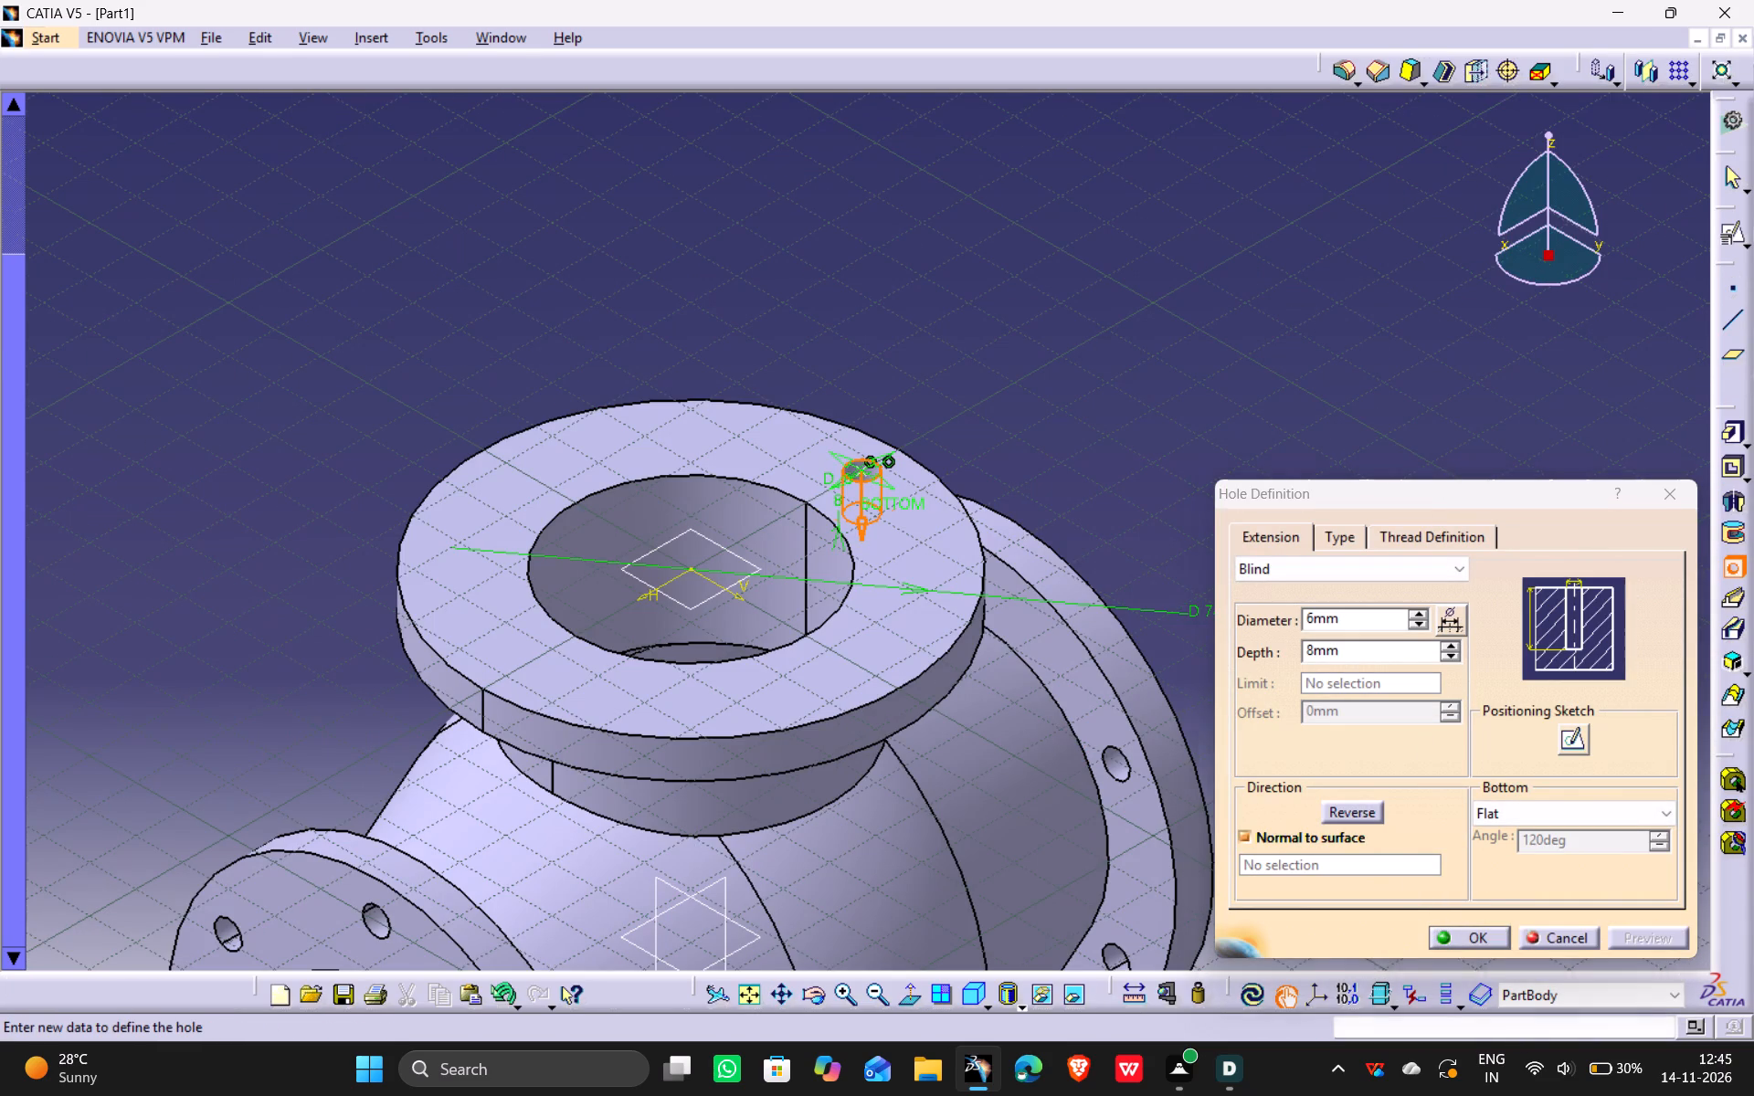
scroll(831, 239, "down", 1)
middle_click_drag(831, 239, 355, 311)
left_click_drag(831, 239, 355, 311)
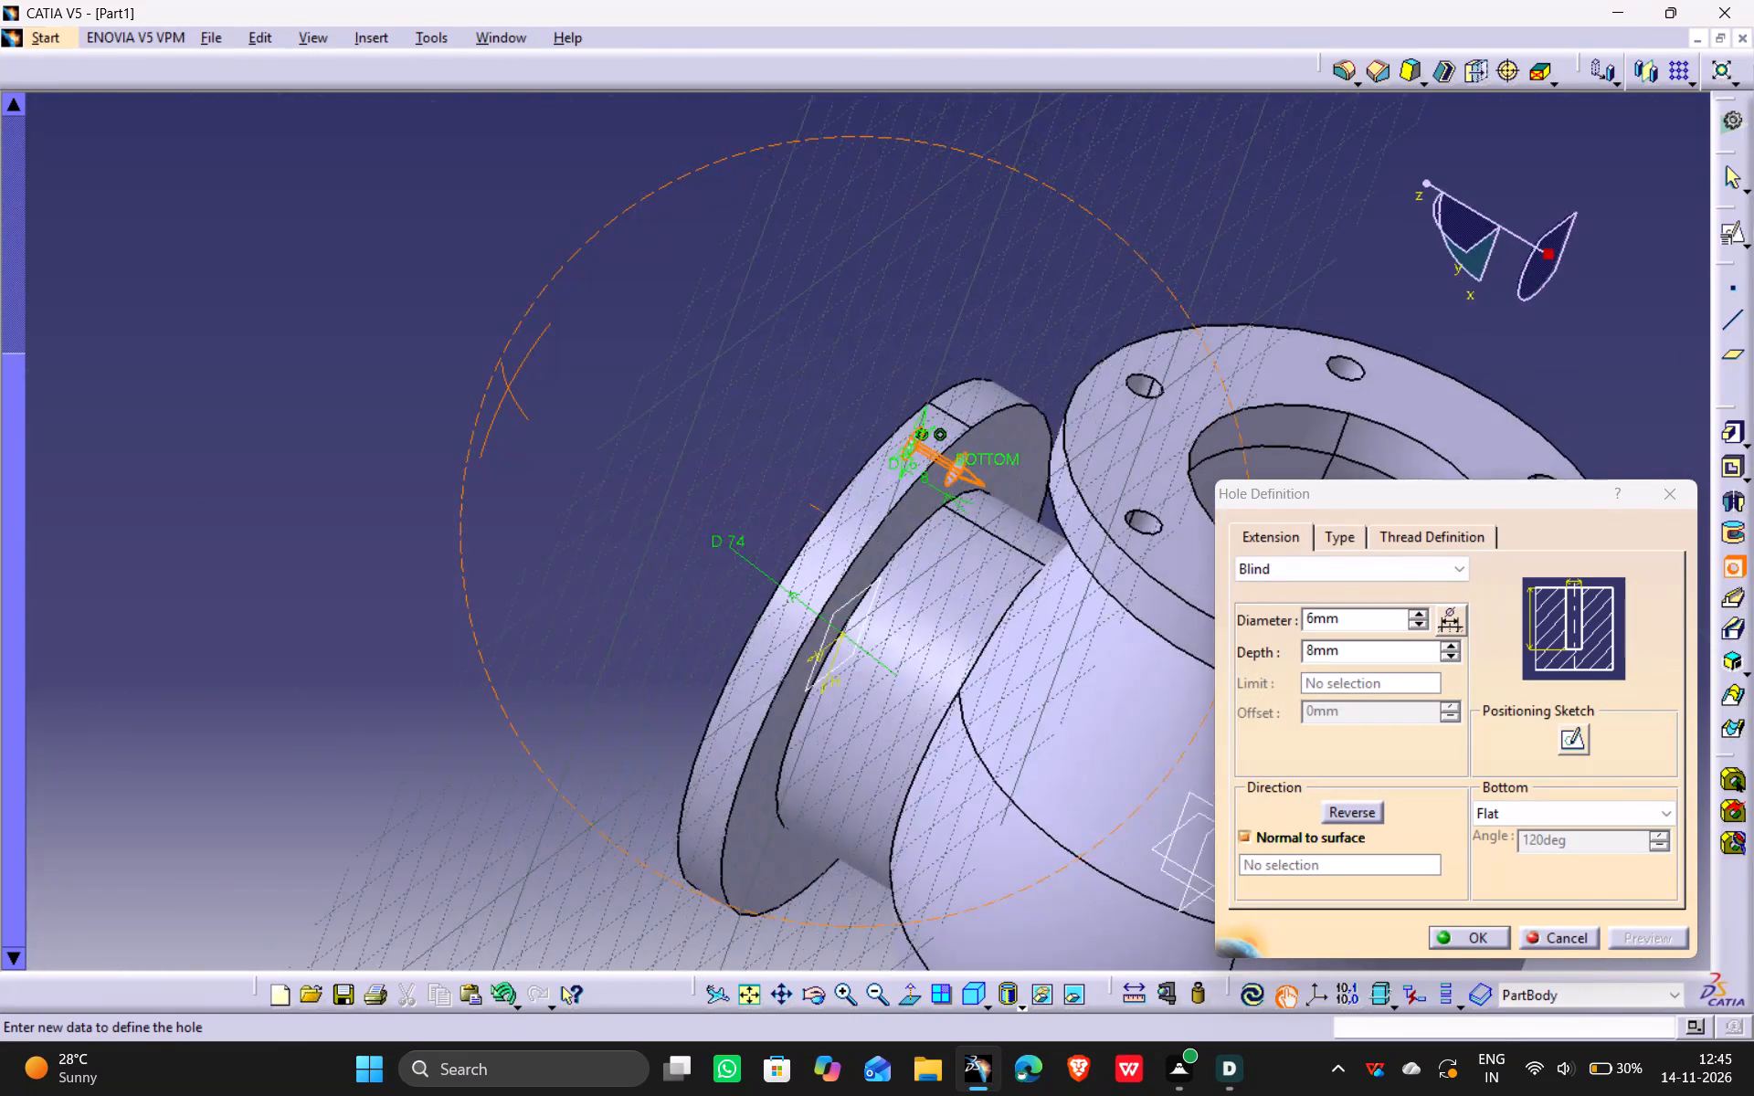
left_click_drag(355, 311, 802, 317)
middle_click_drag(355, 311, 803, 317)
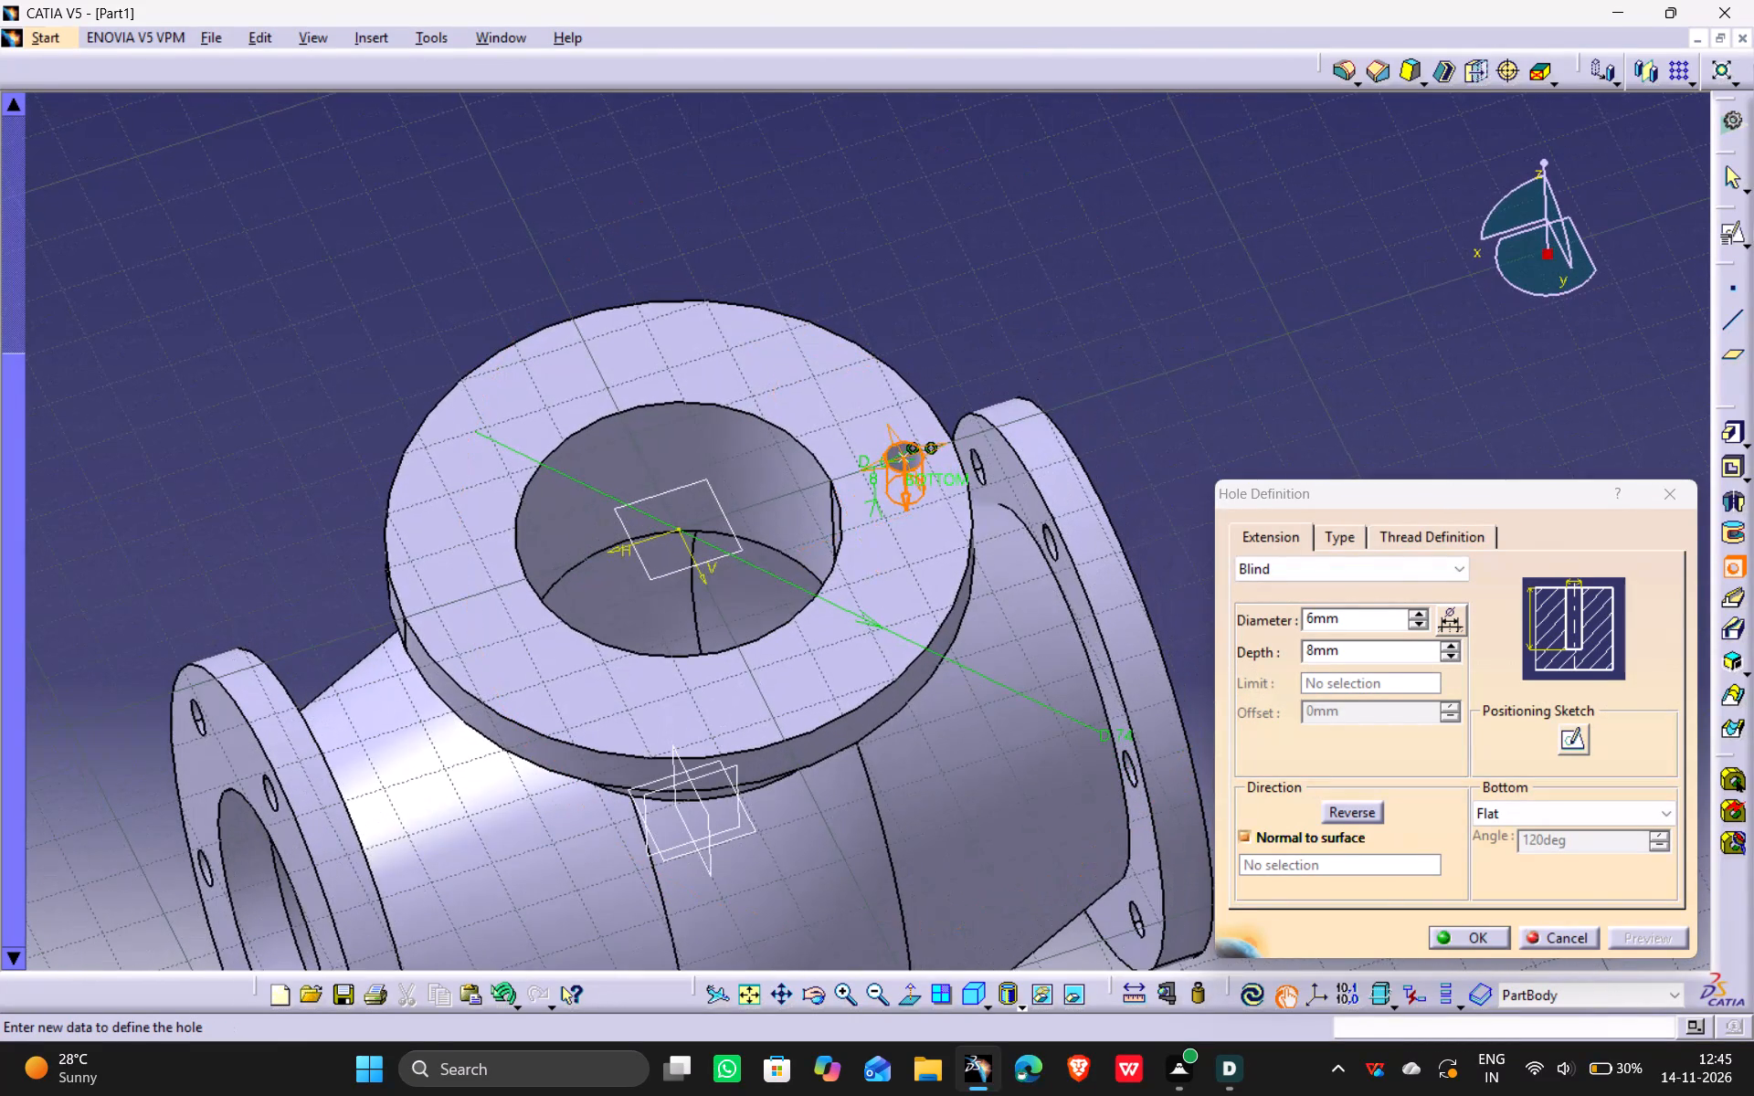
left_click(1462, 932)
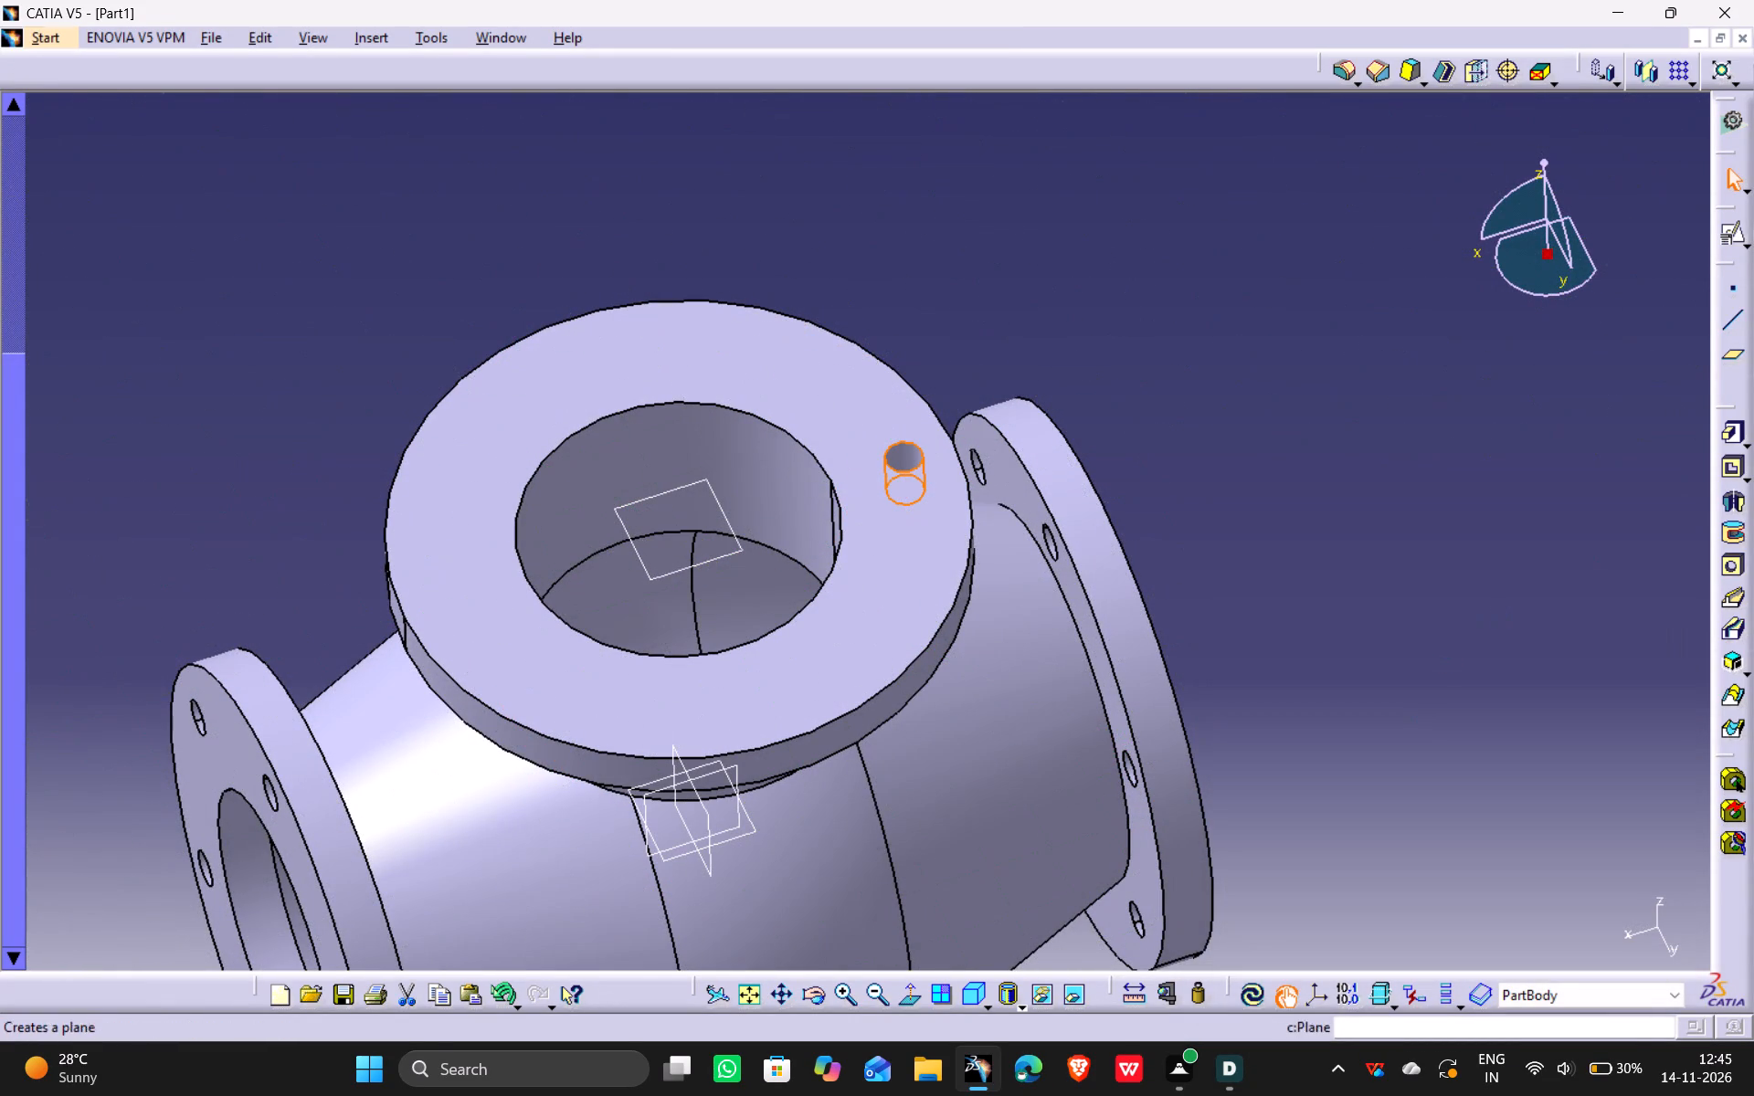
Circular-pattern the hole about the top flange's upper face with 6 instances at 60° angular spacing.
left_click(1689, 86)
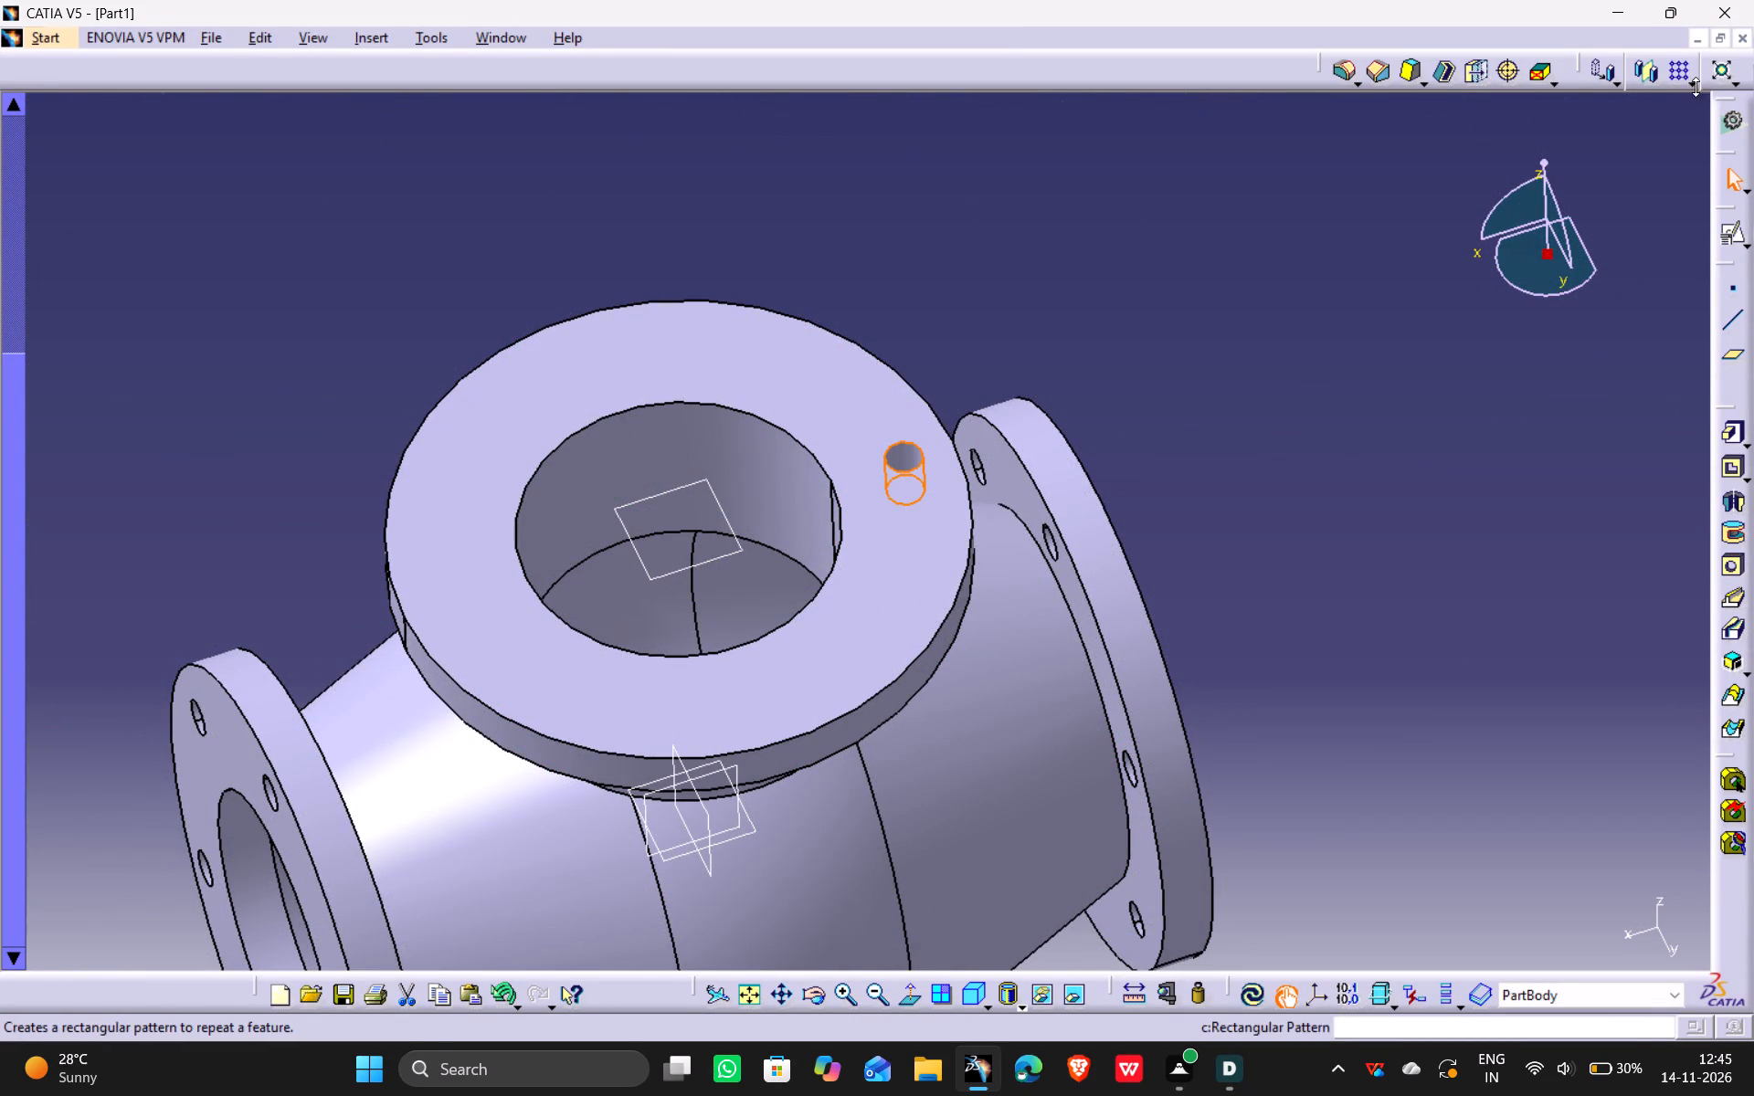
left_click(1696, 84)
left_click(1711, 142)
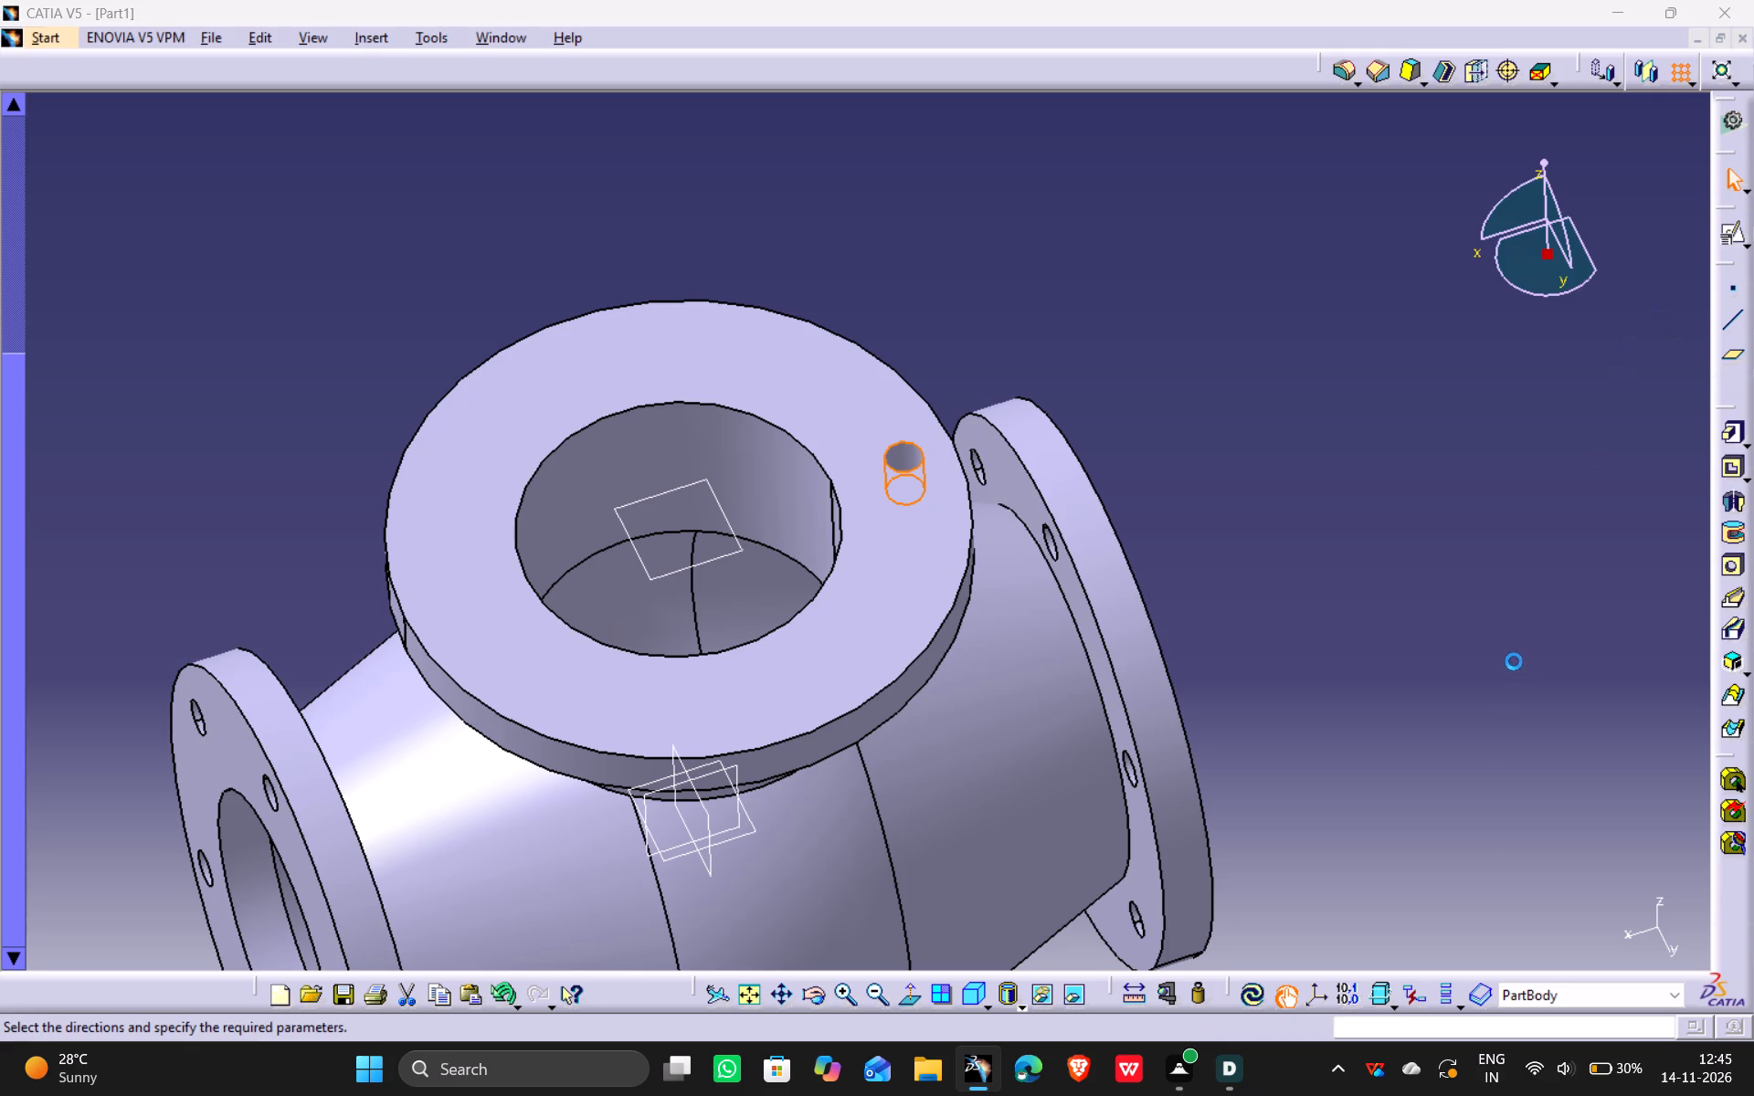
left_click(1458, 756)
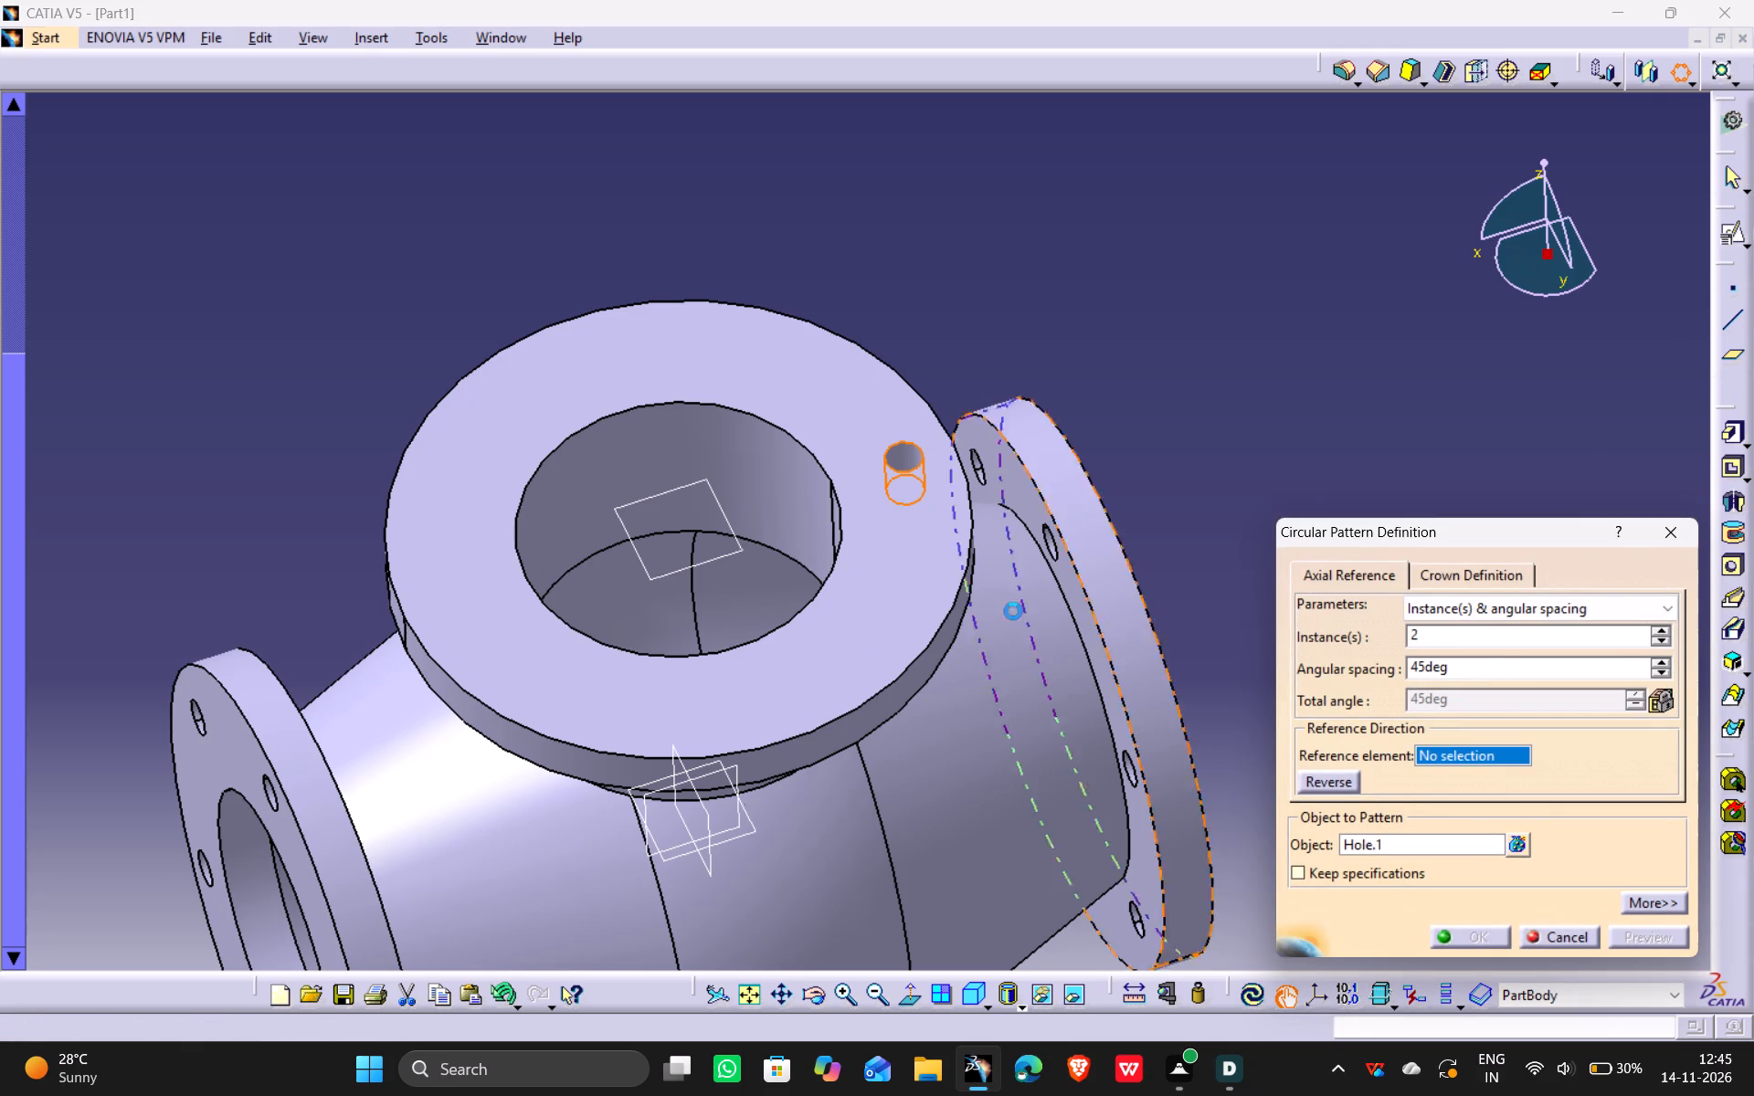
left_click(940, 594)
left_click_drag(1426, 641, 1333, 631)
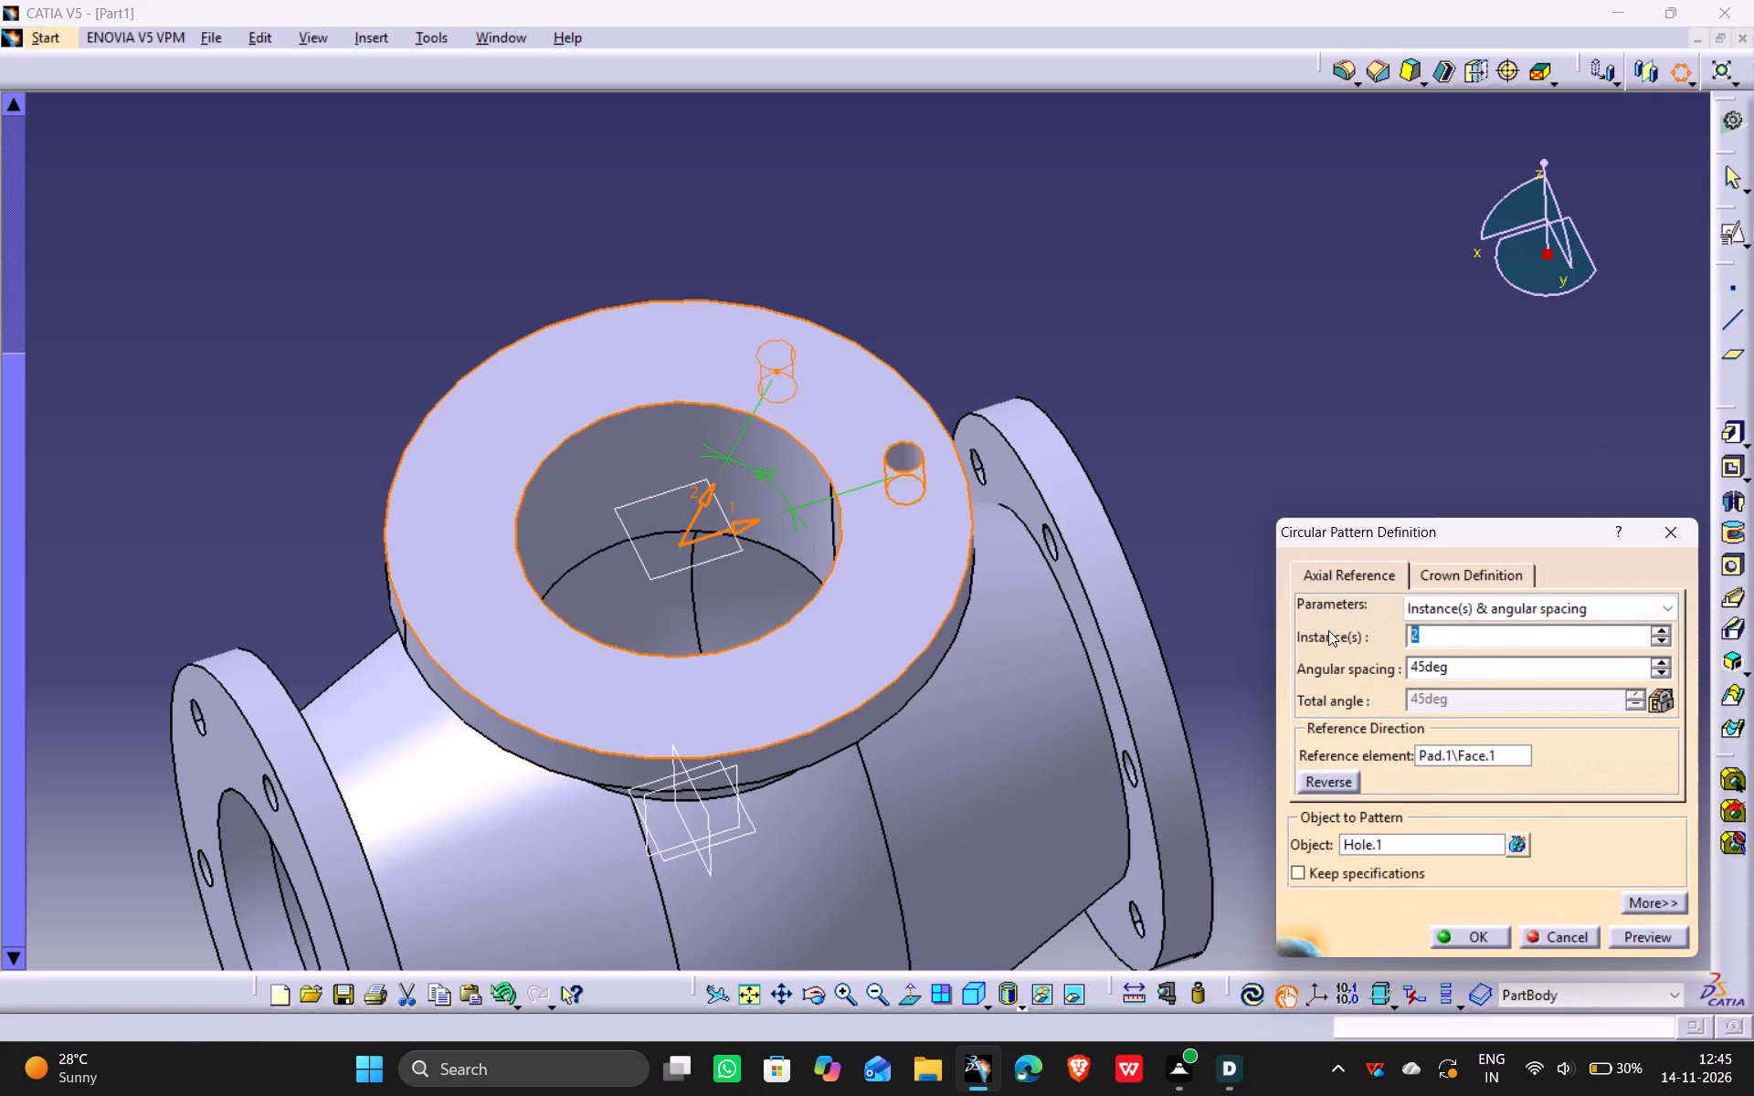
key("6")
left_click_drag(1422, 669, 1358, 666)
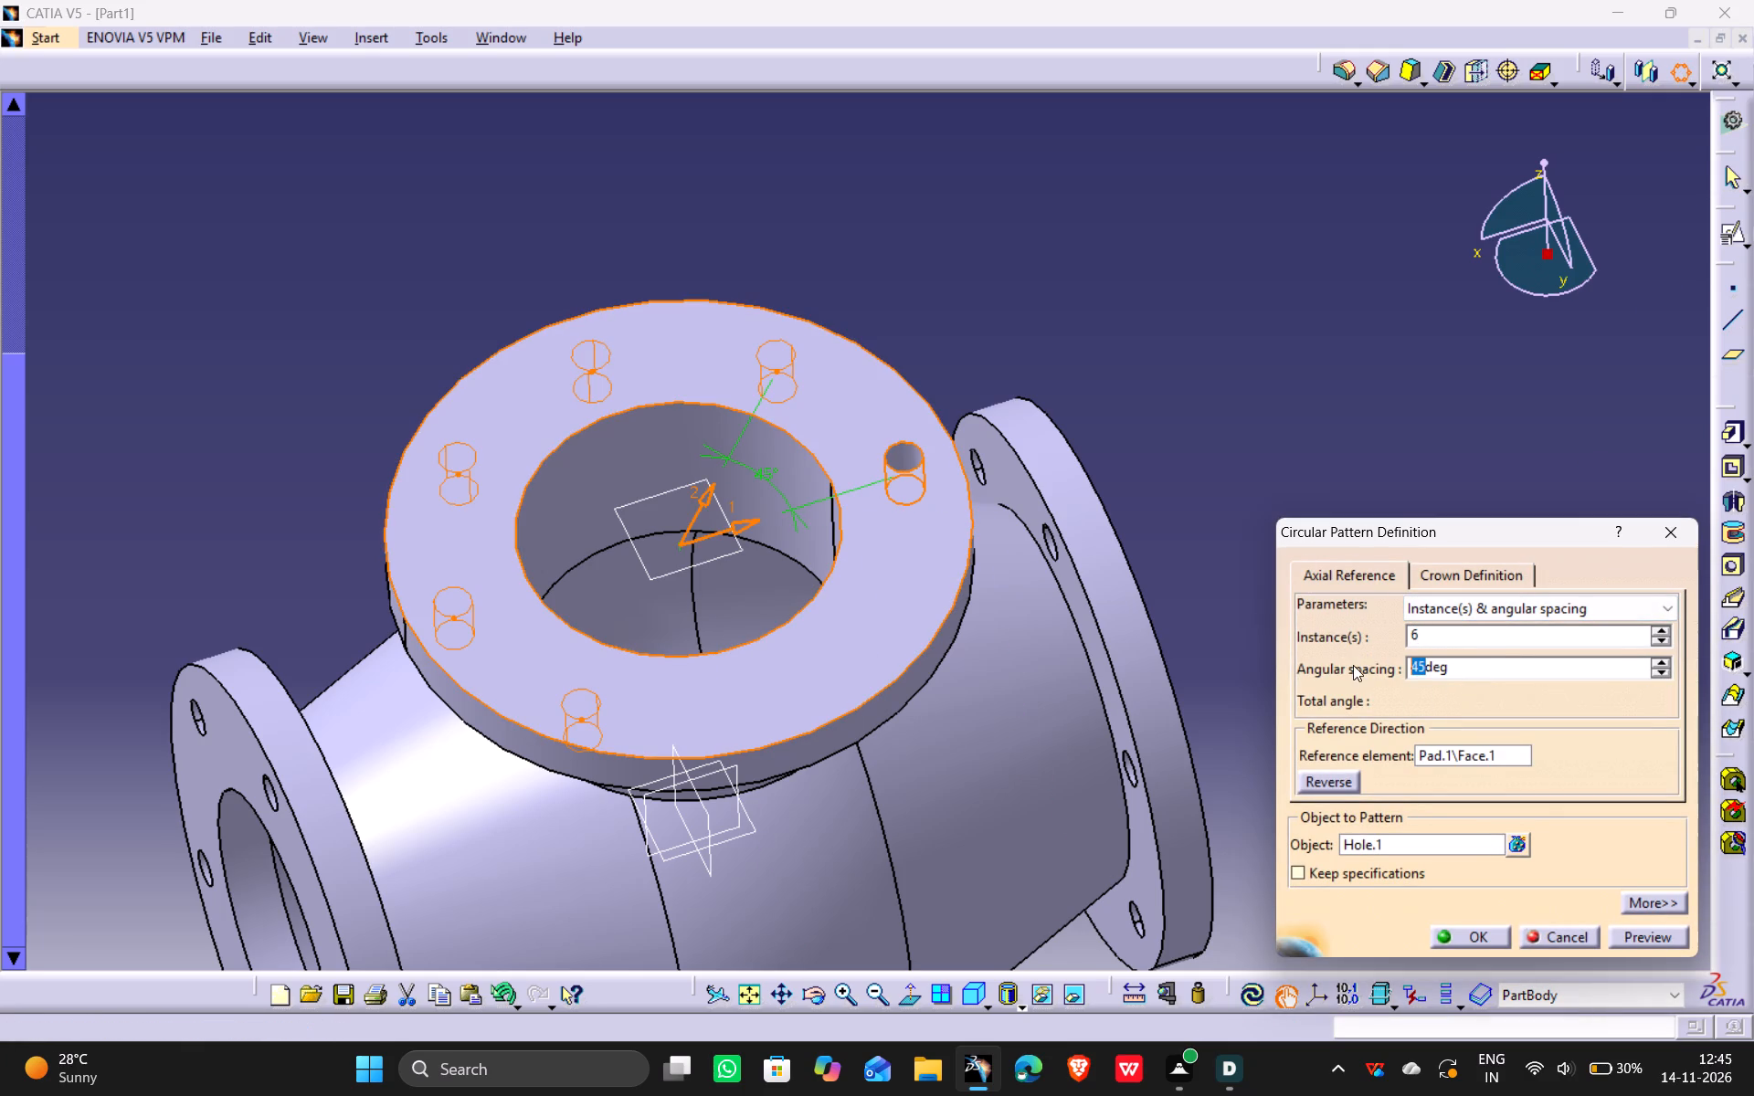
type("60")
left_click(1359, 430)
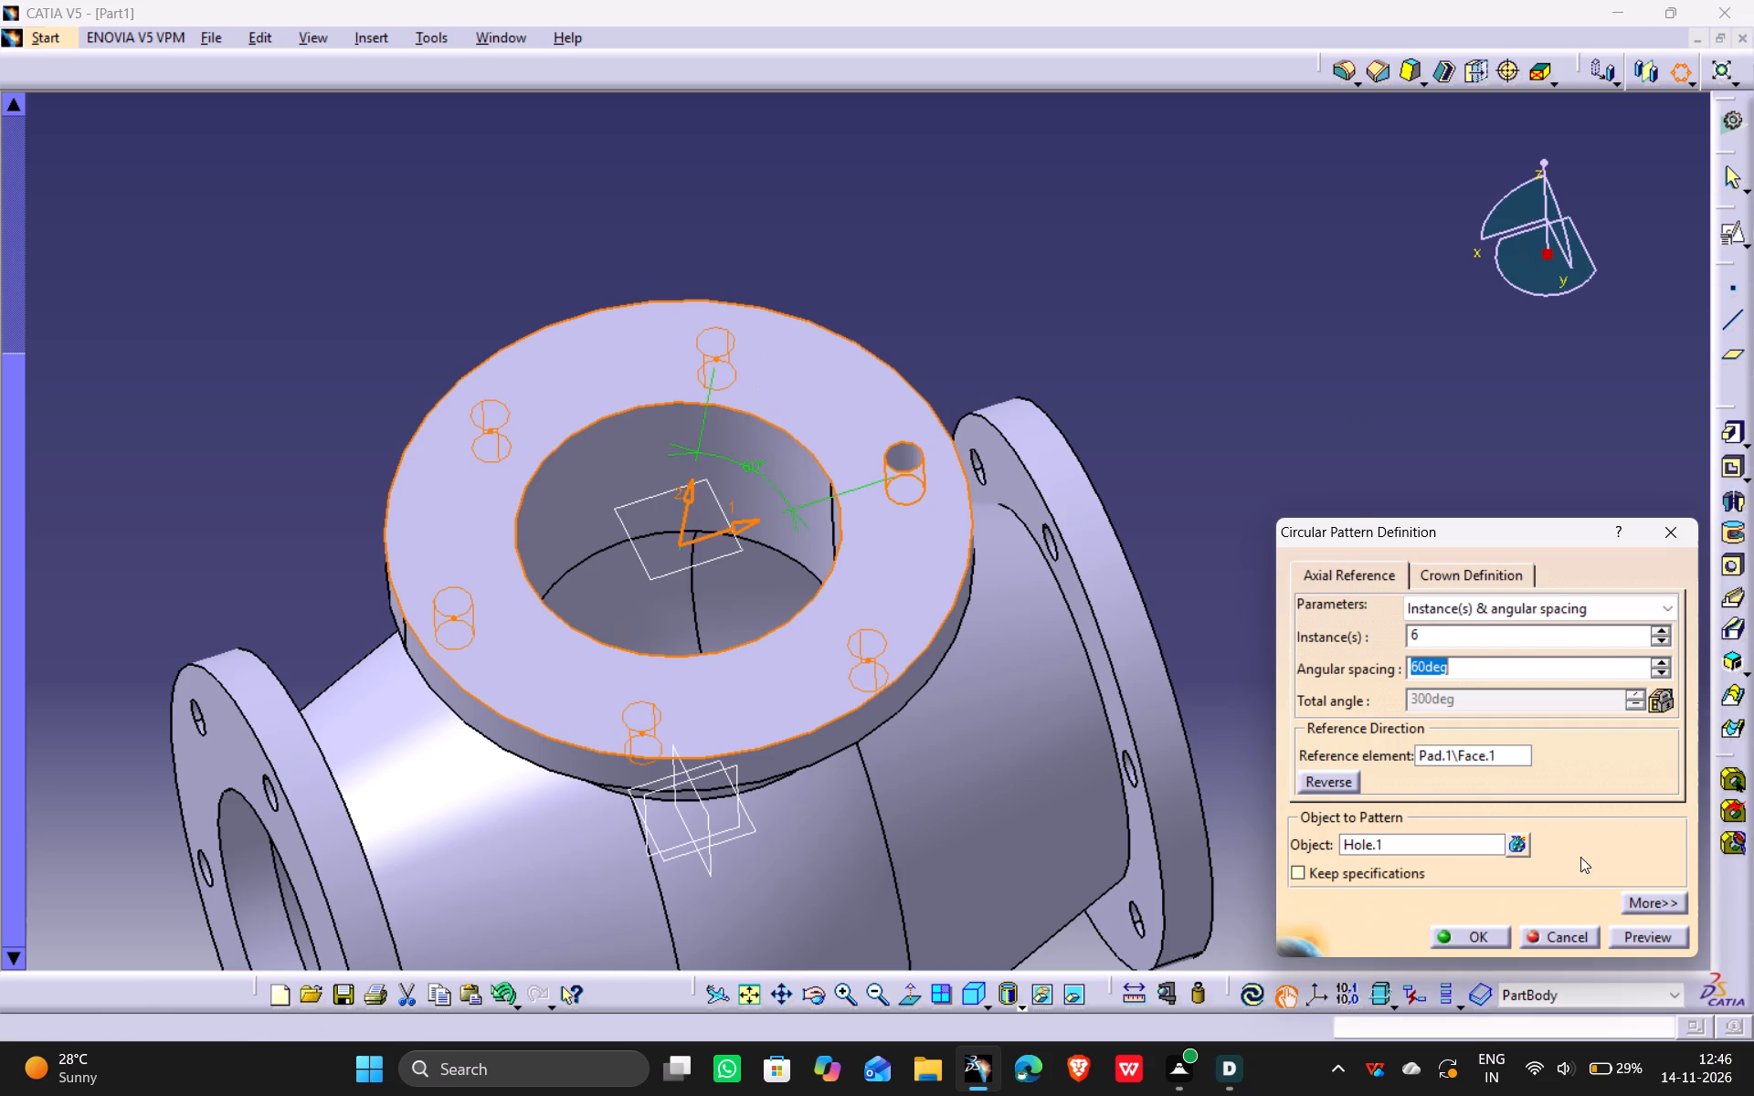
left_click(1642, 935)
left_click(1479, 935)
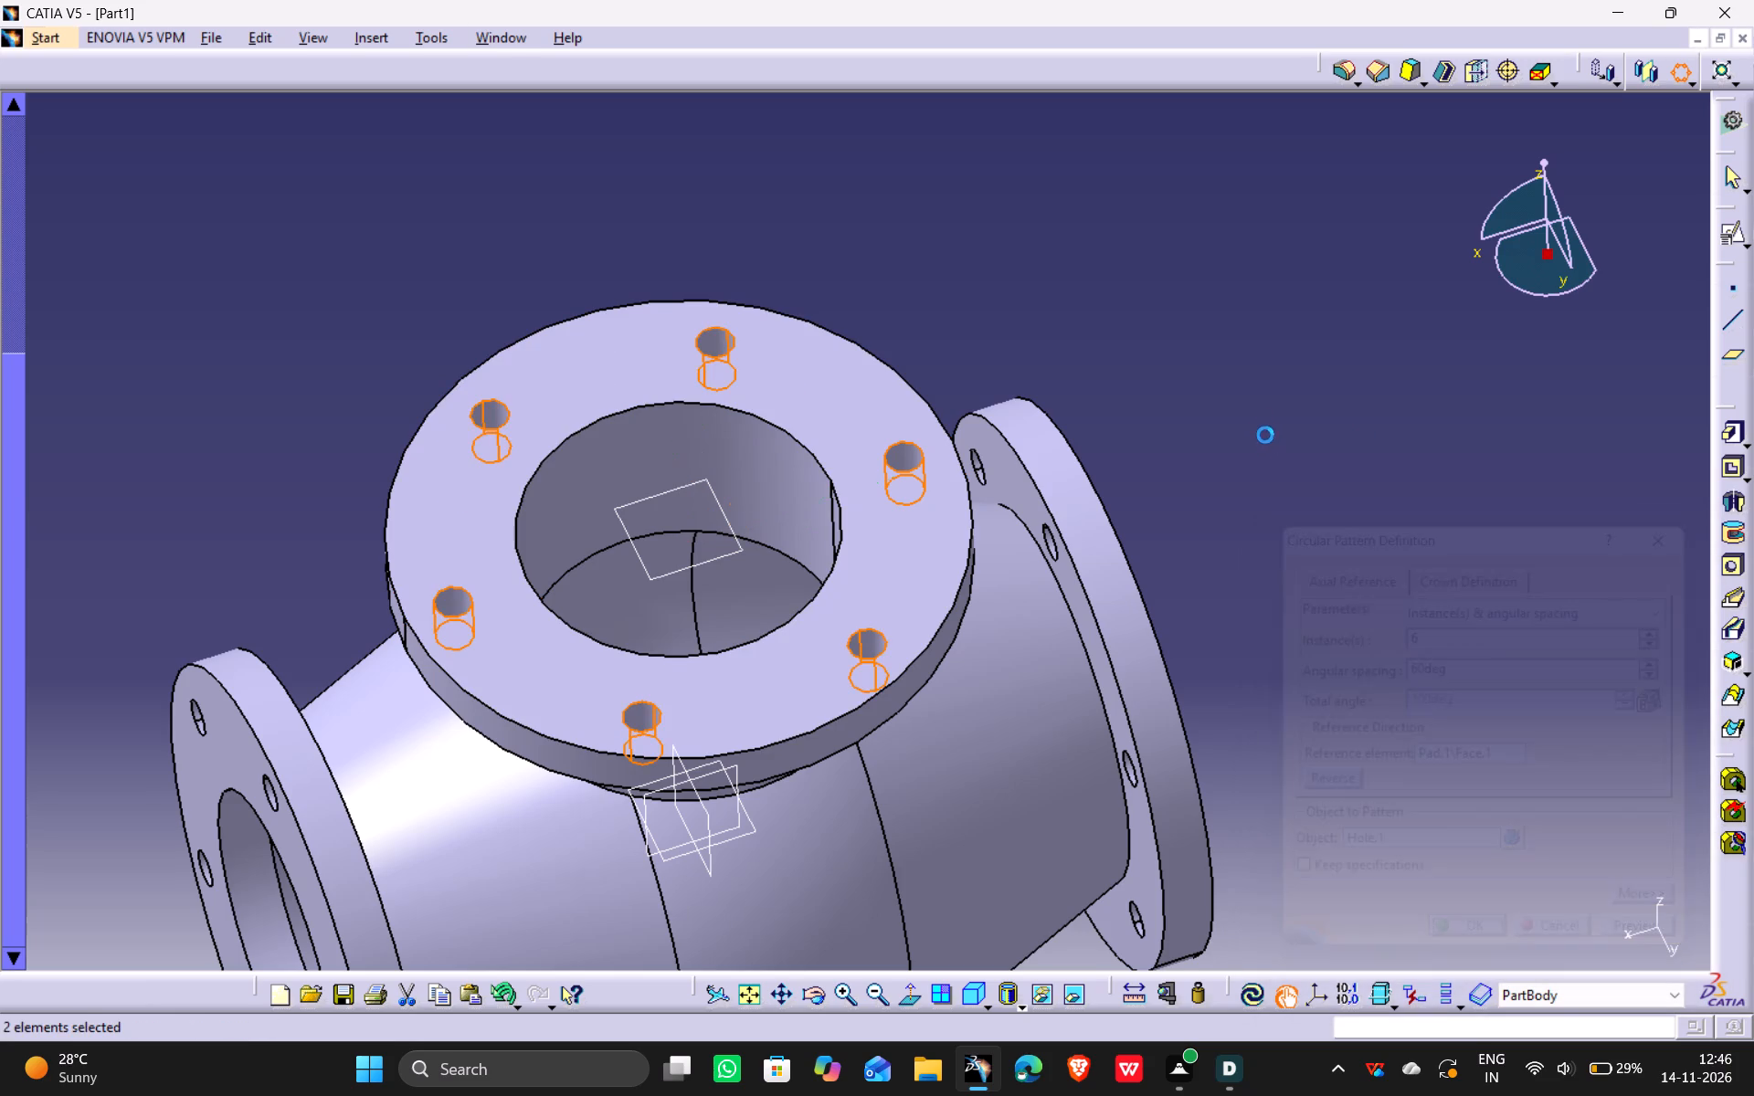
left_click(1254, 409)
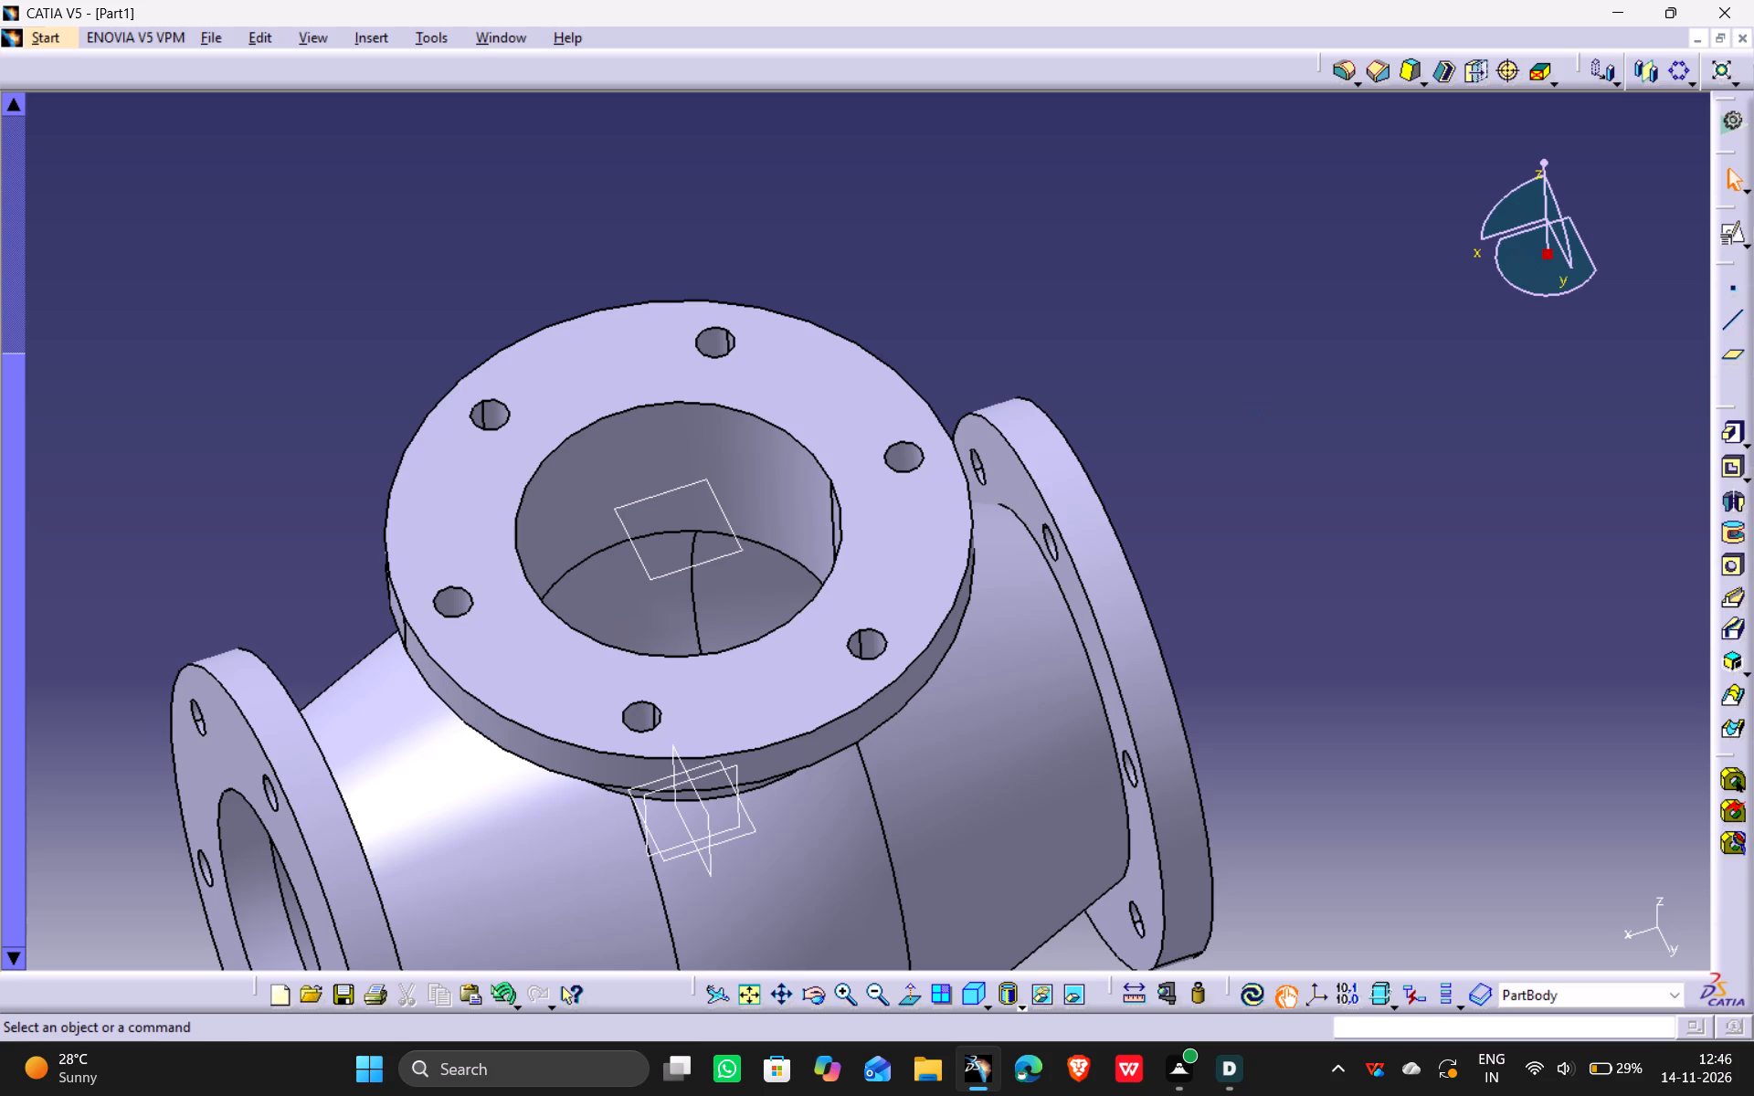
Update the part and fit the whole body in an isometric view.
left_click(1107, 328)
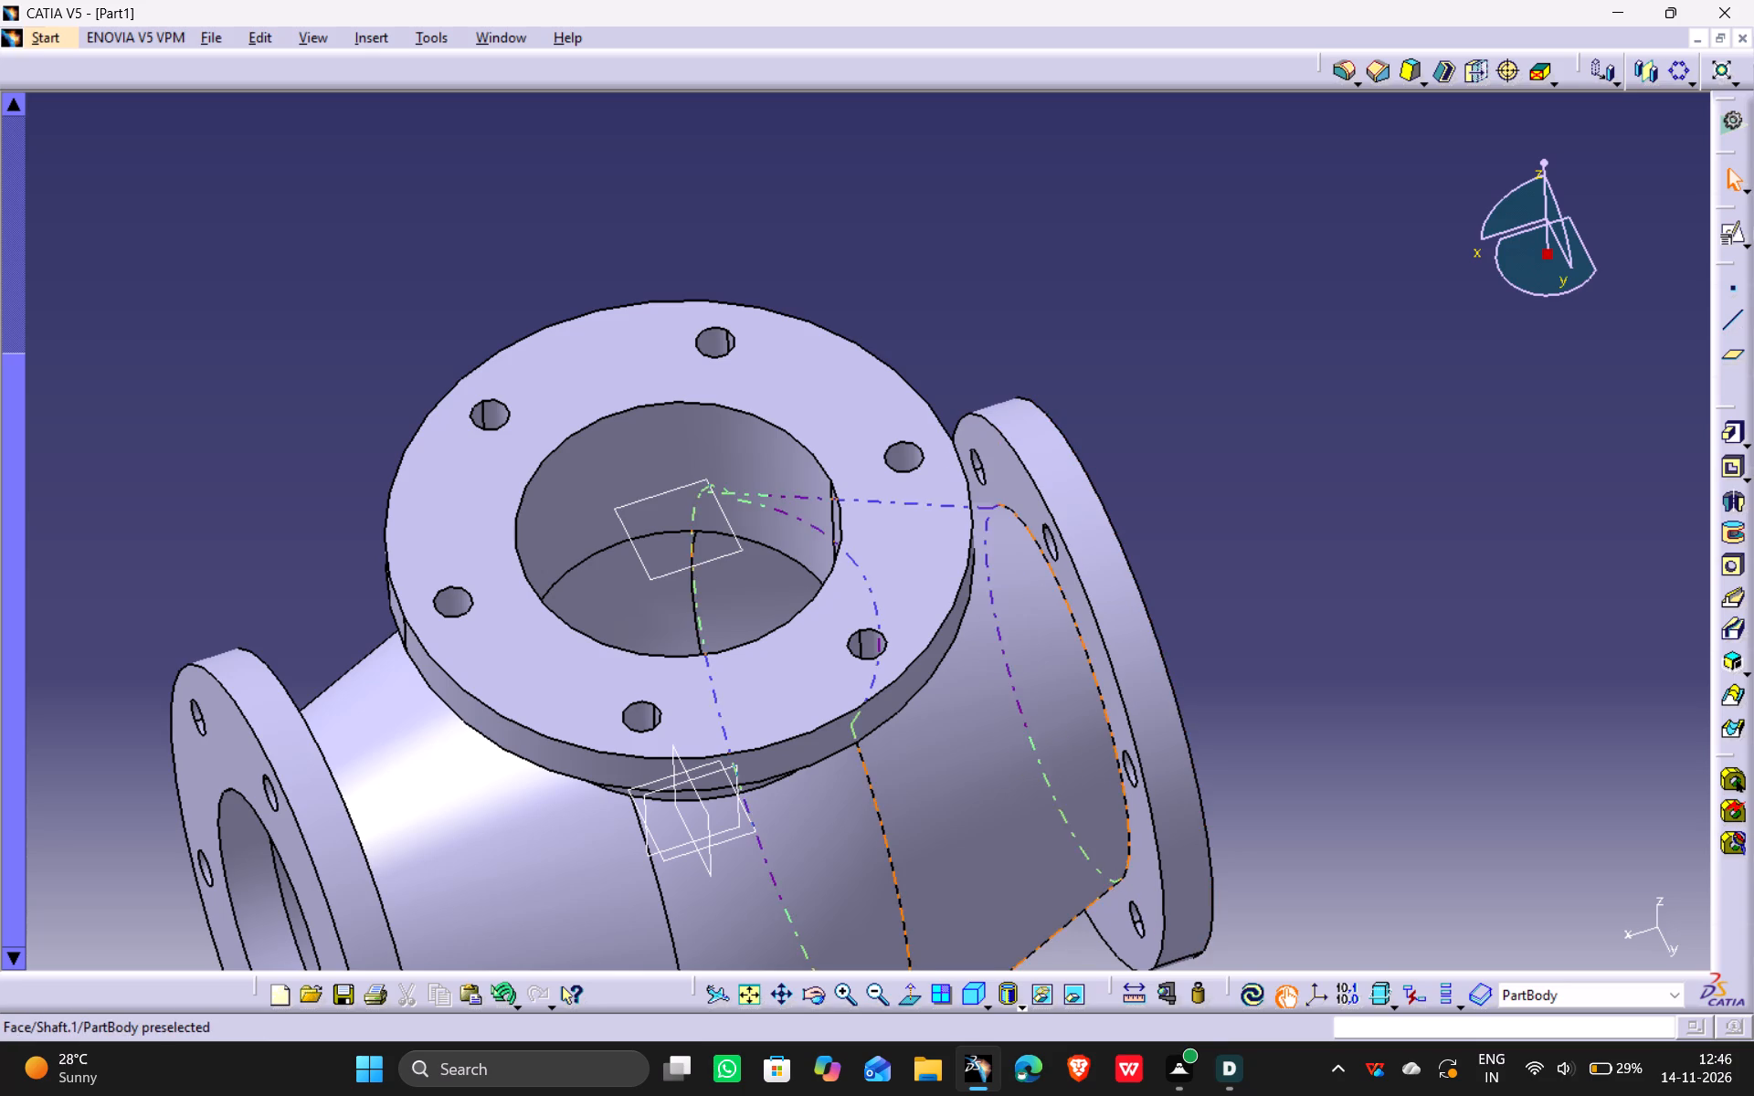
middle_click_drag(1197, 709, 1194, 596)
left_click(976, 989)
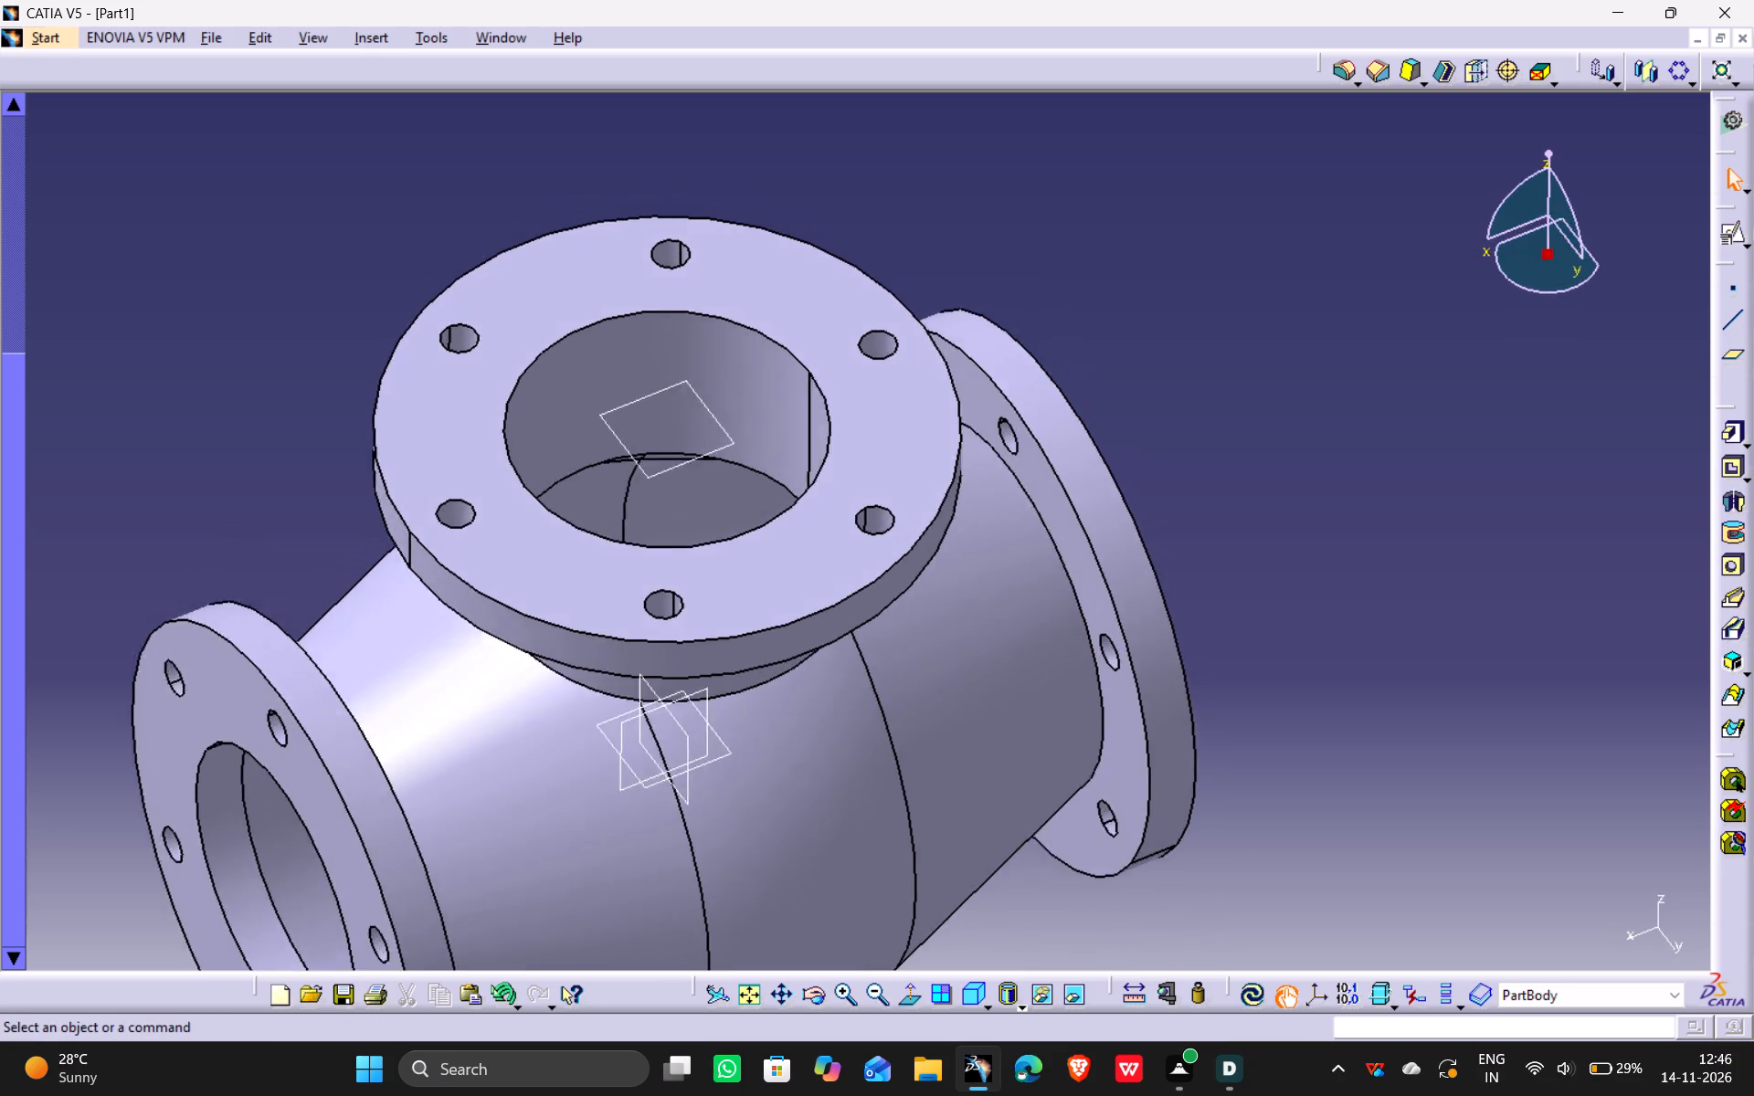
left_click(1250, 994)
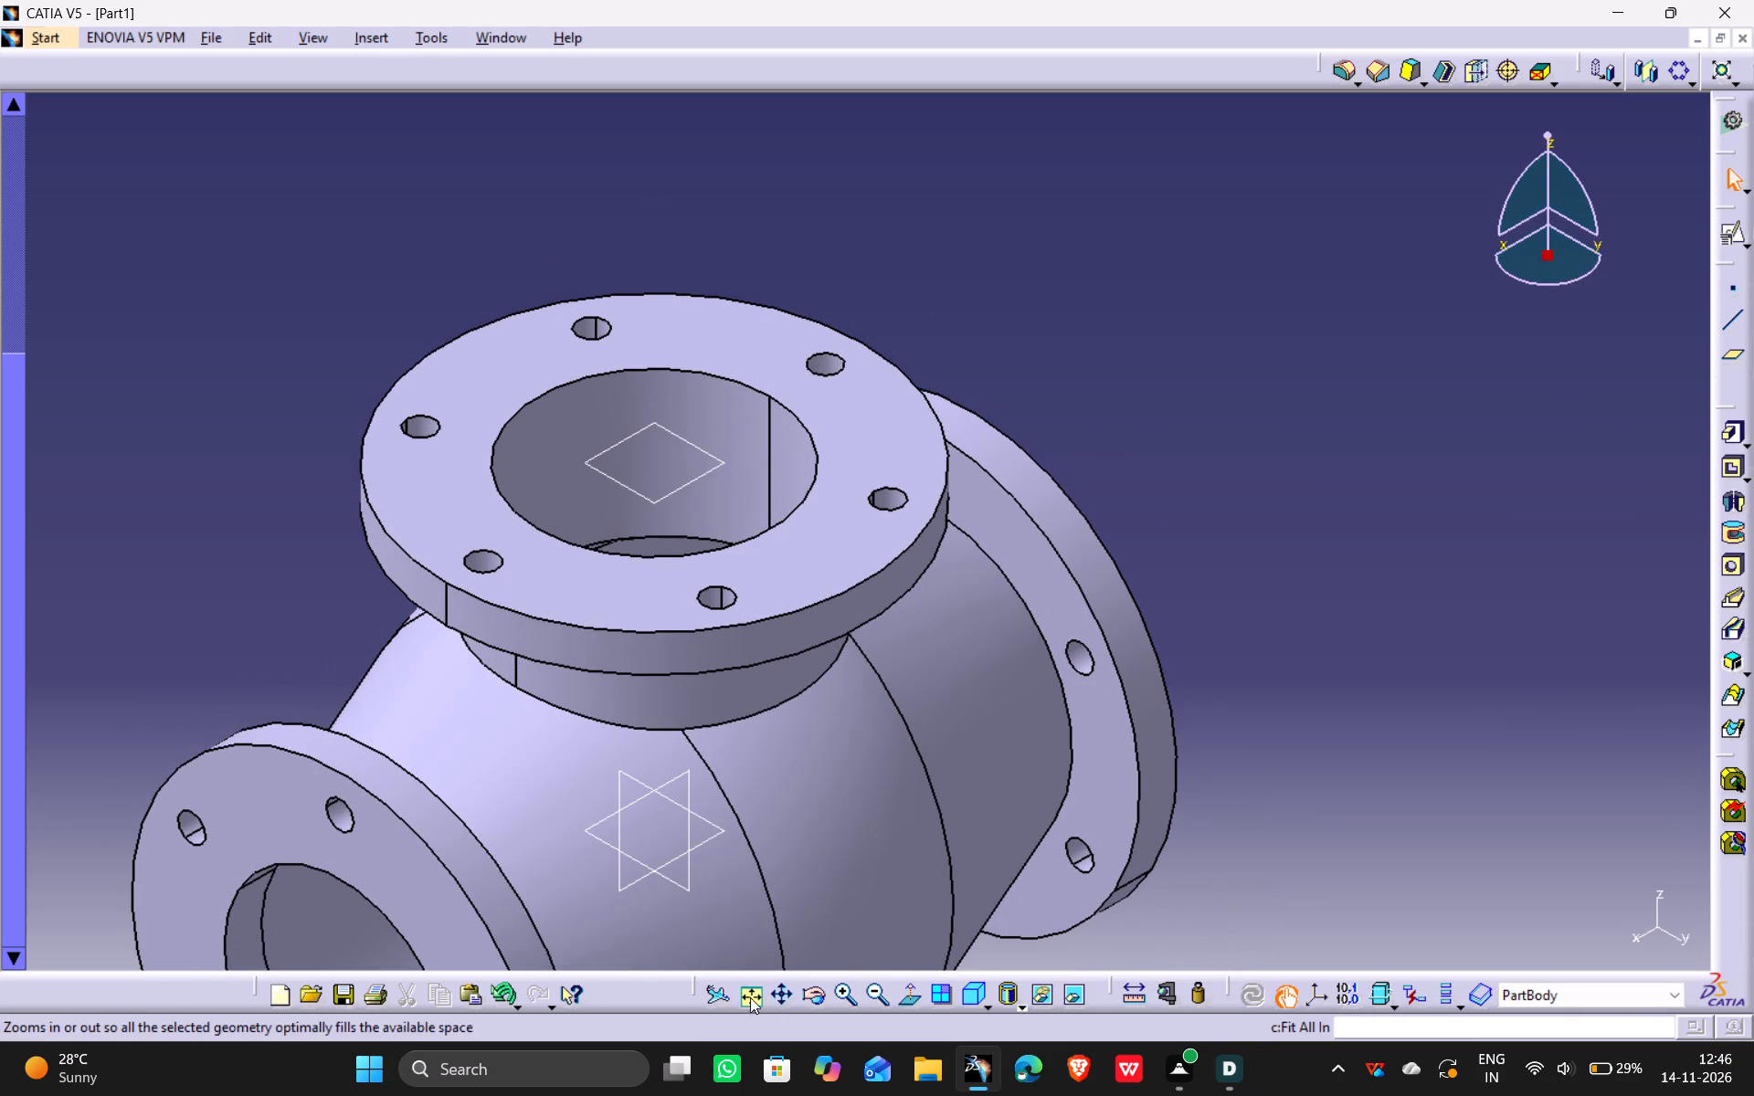
left_click(749, 995)
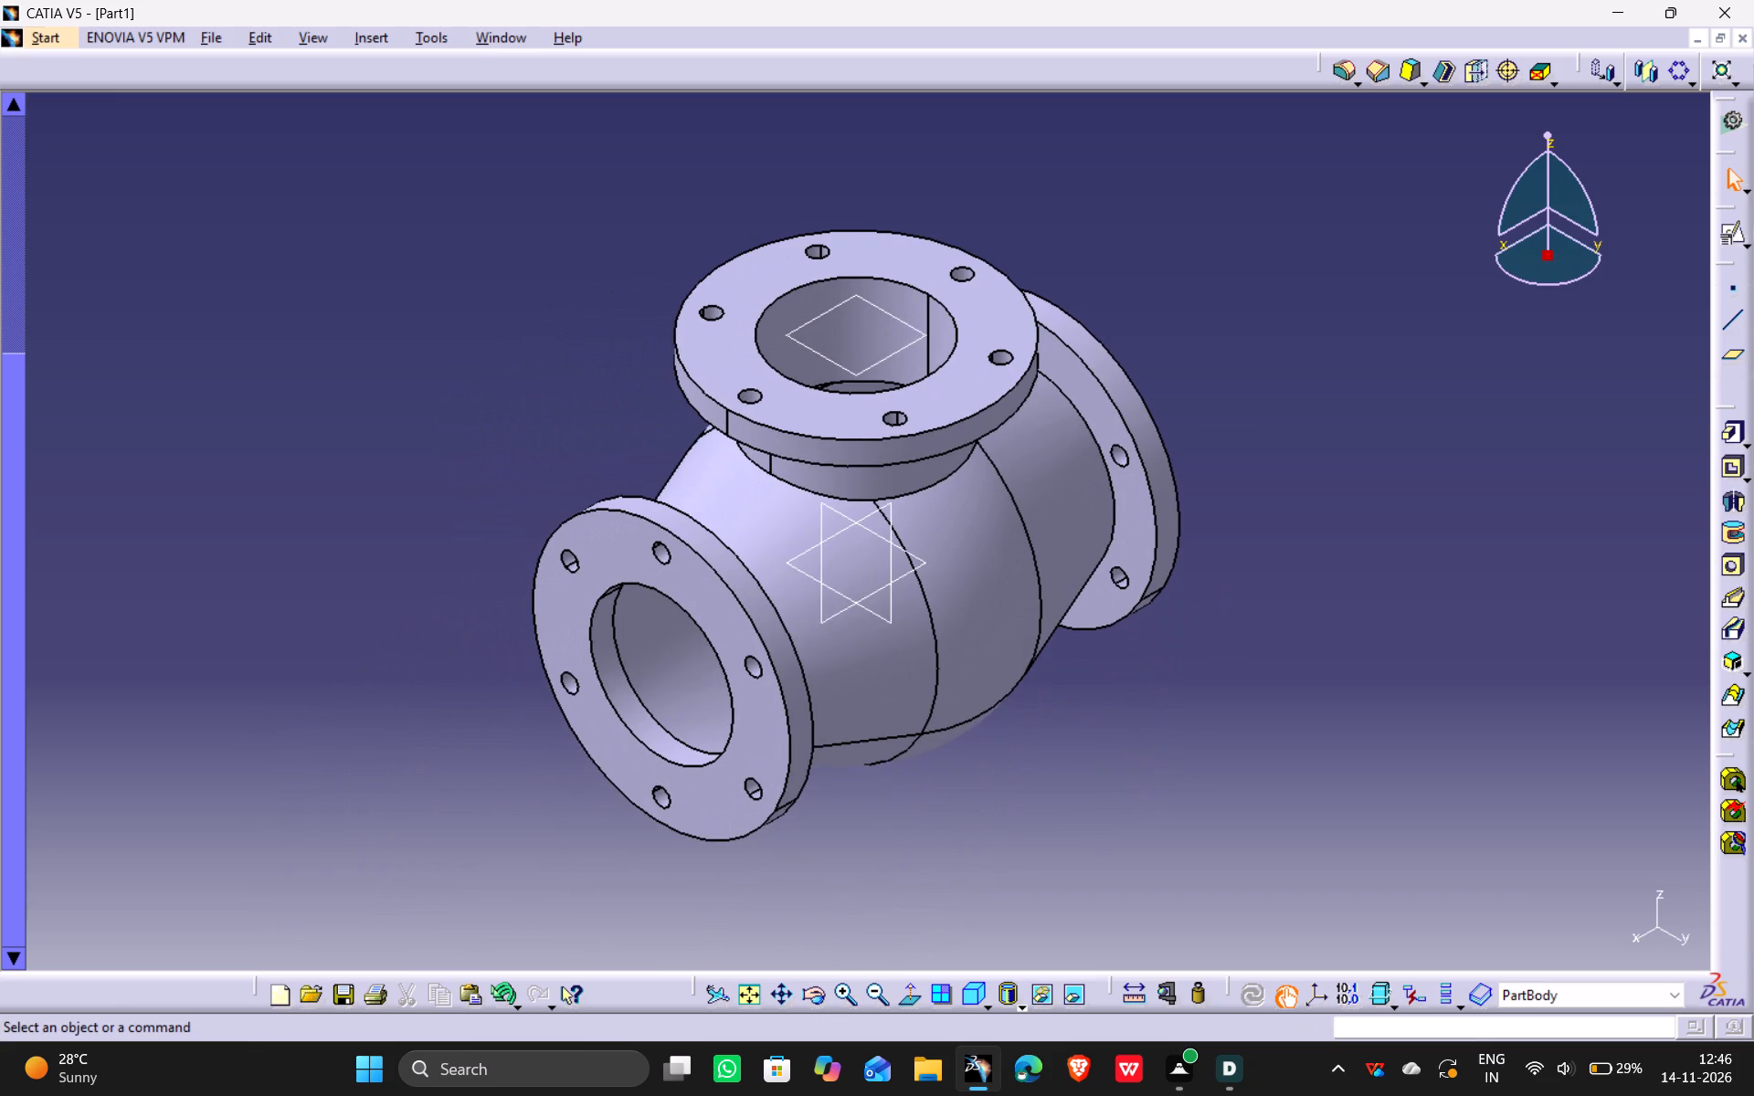
Save the flanged body as a CATPart named P5-1 in the Documents folder.
key("ctrl+s")
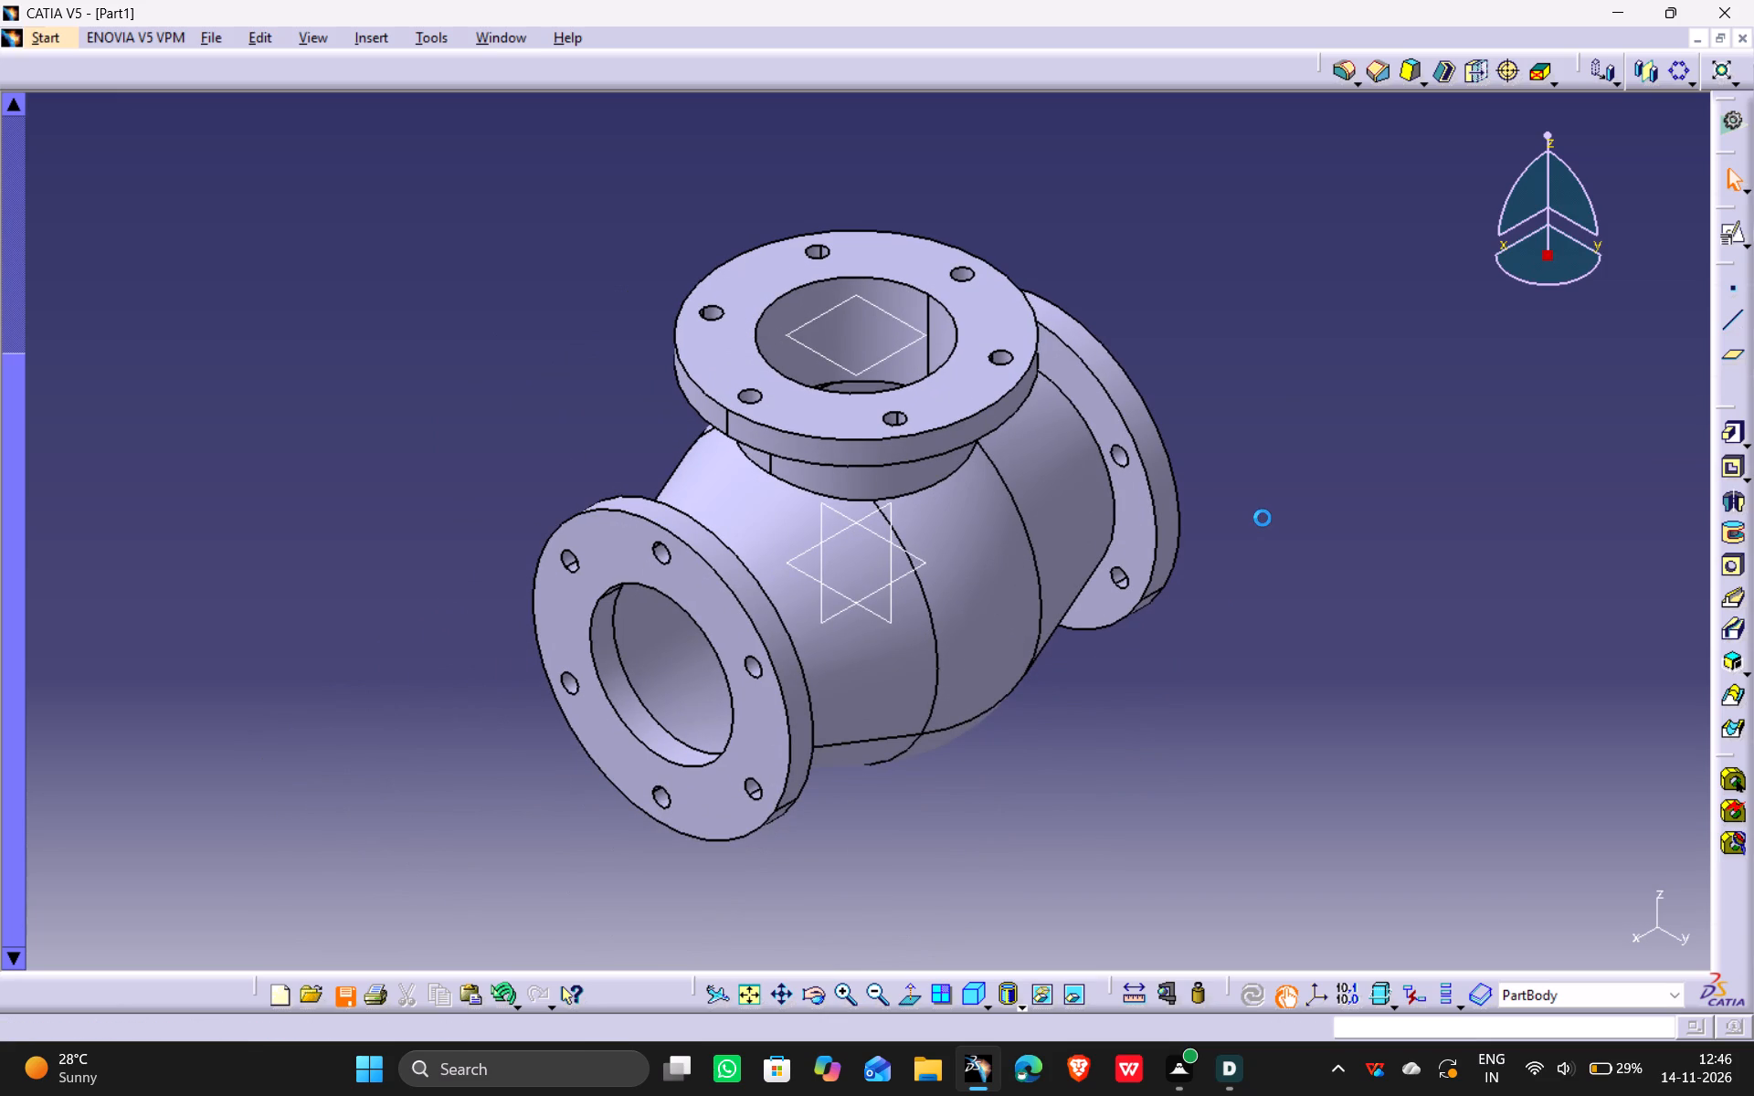
key("p")
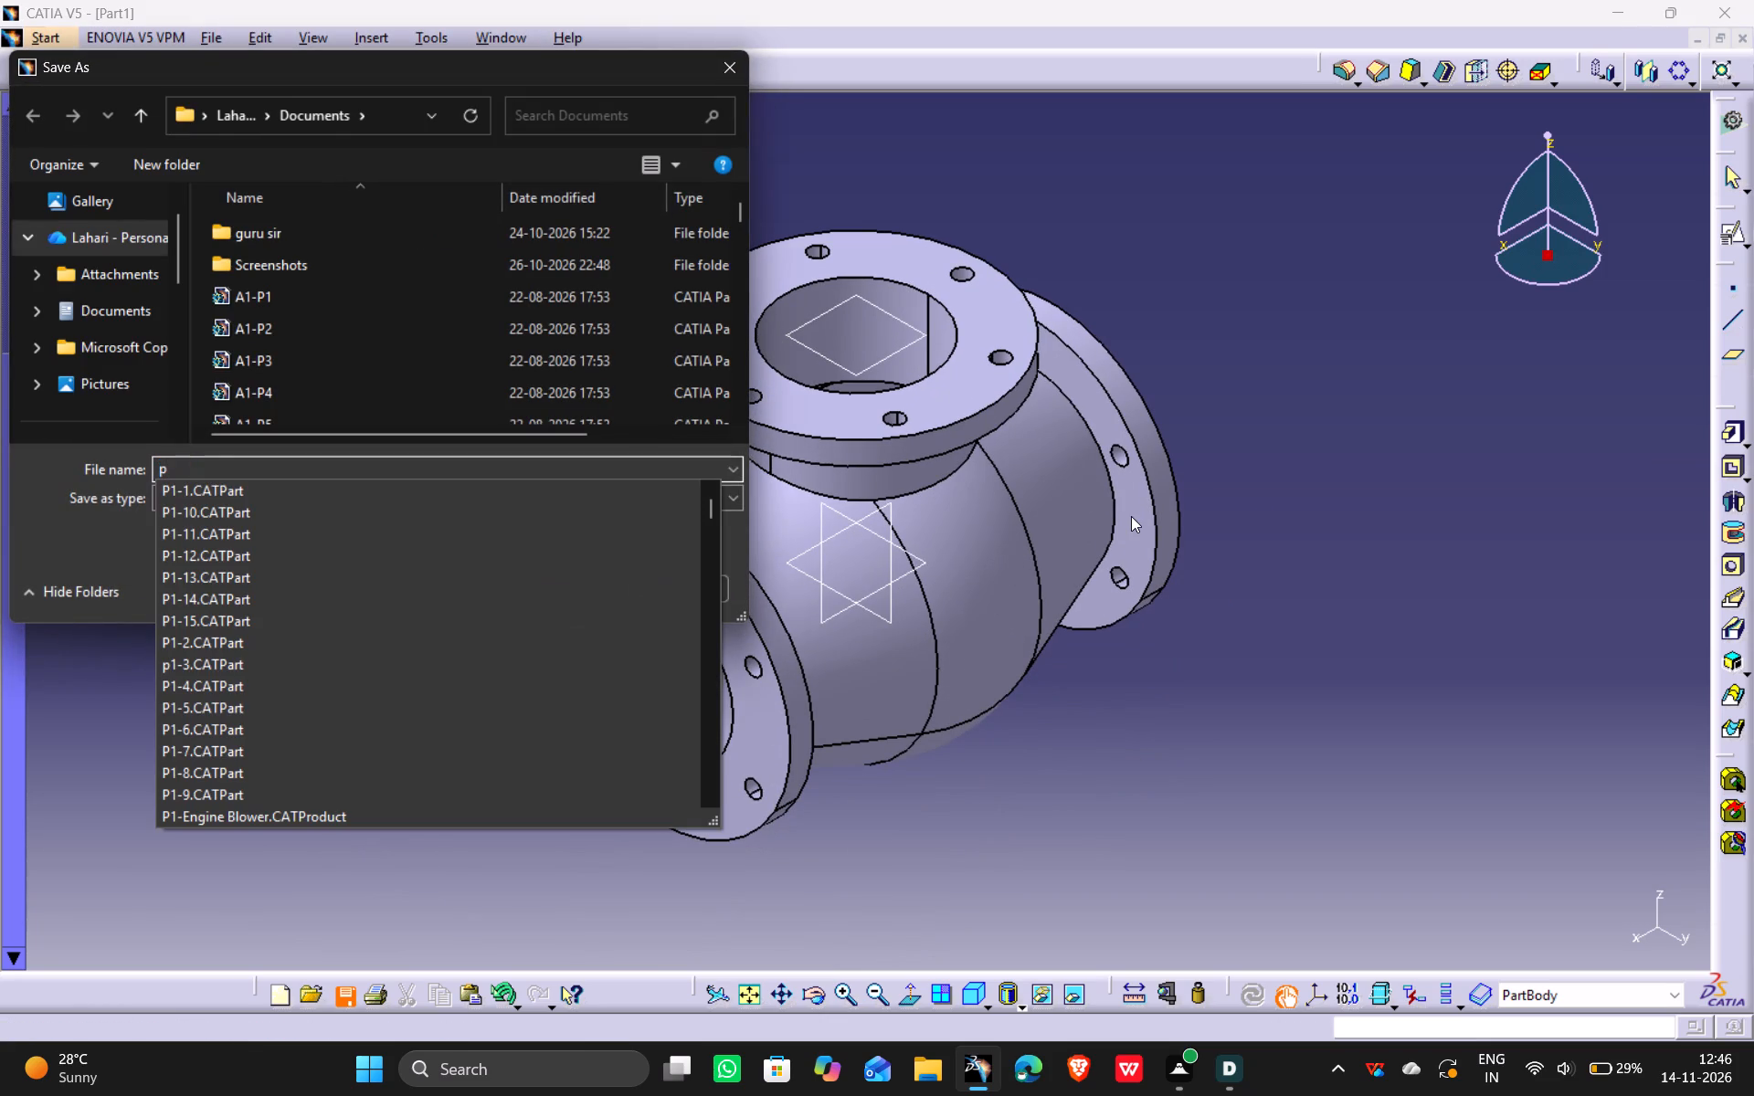
key("BackSpace")
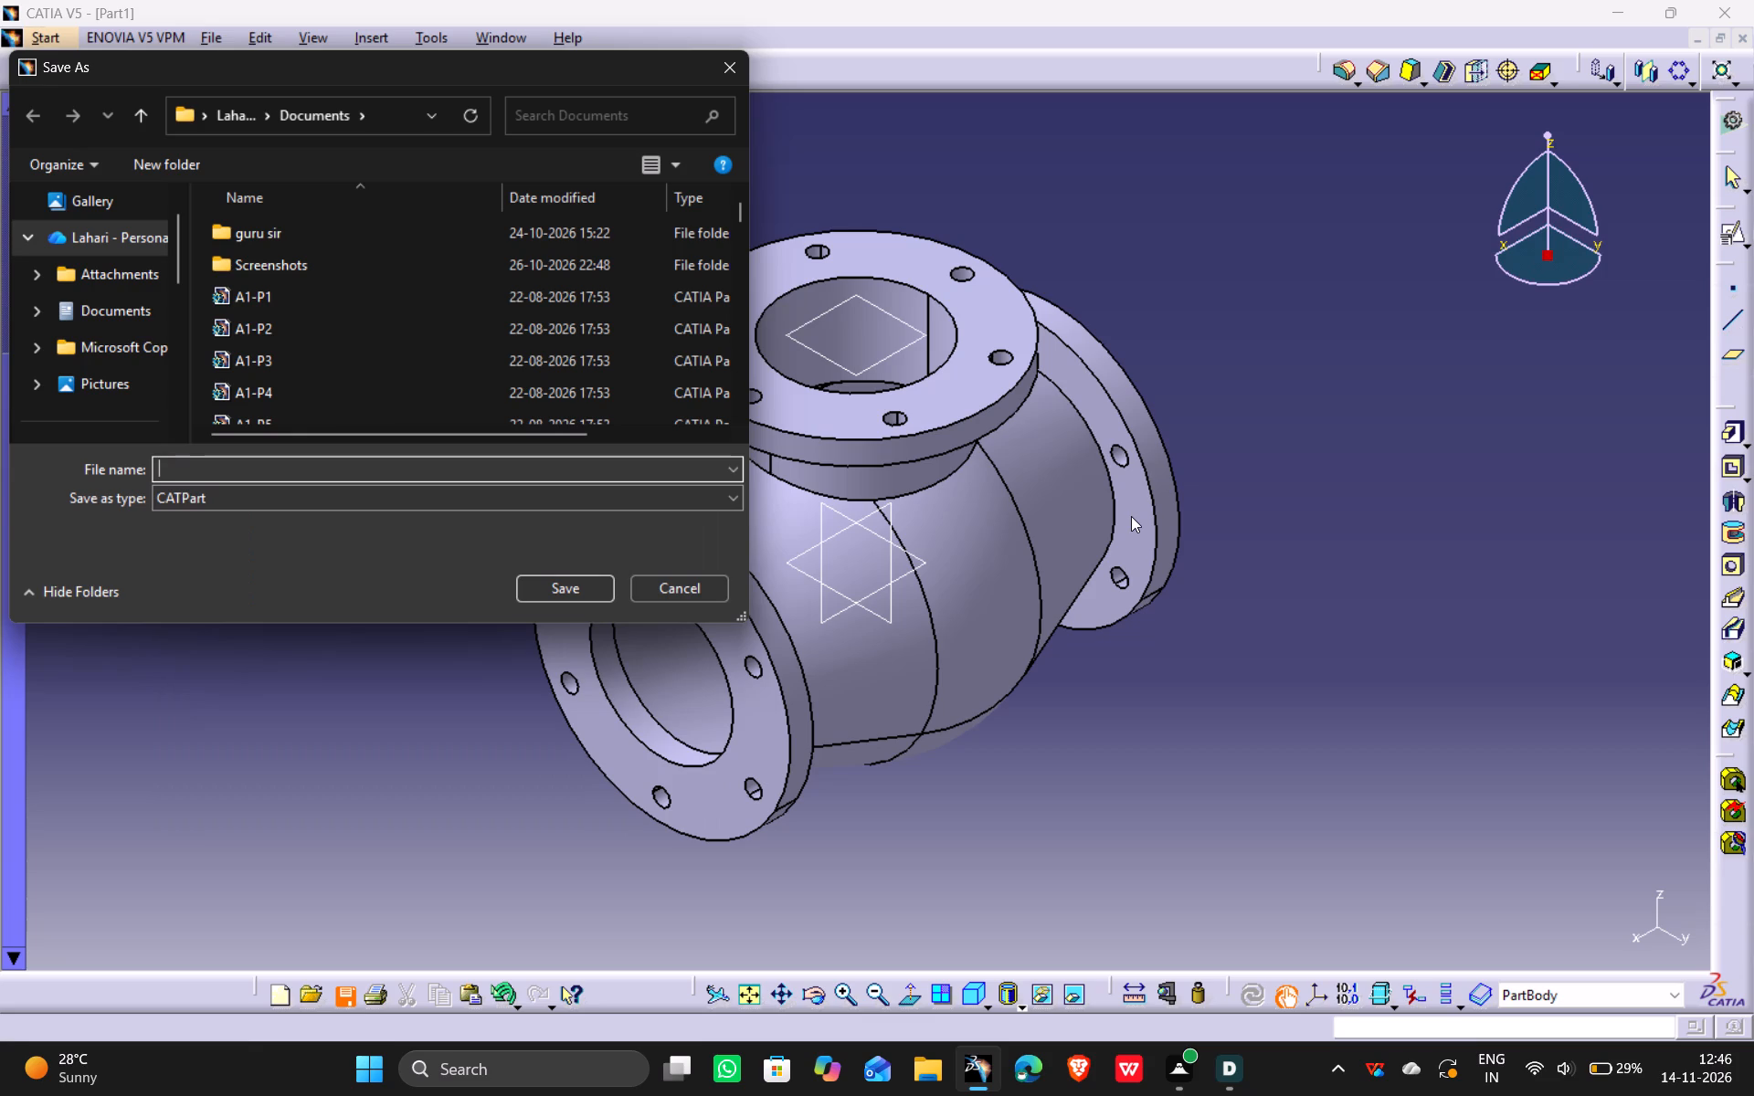
key("p")
key("4")
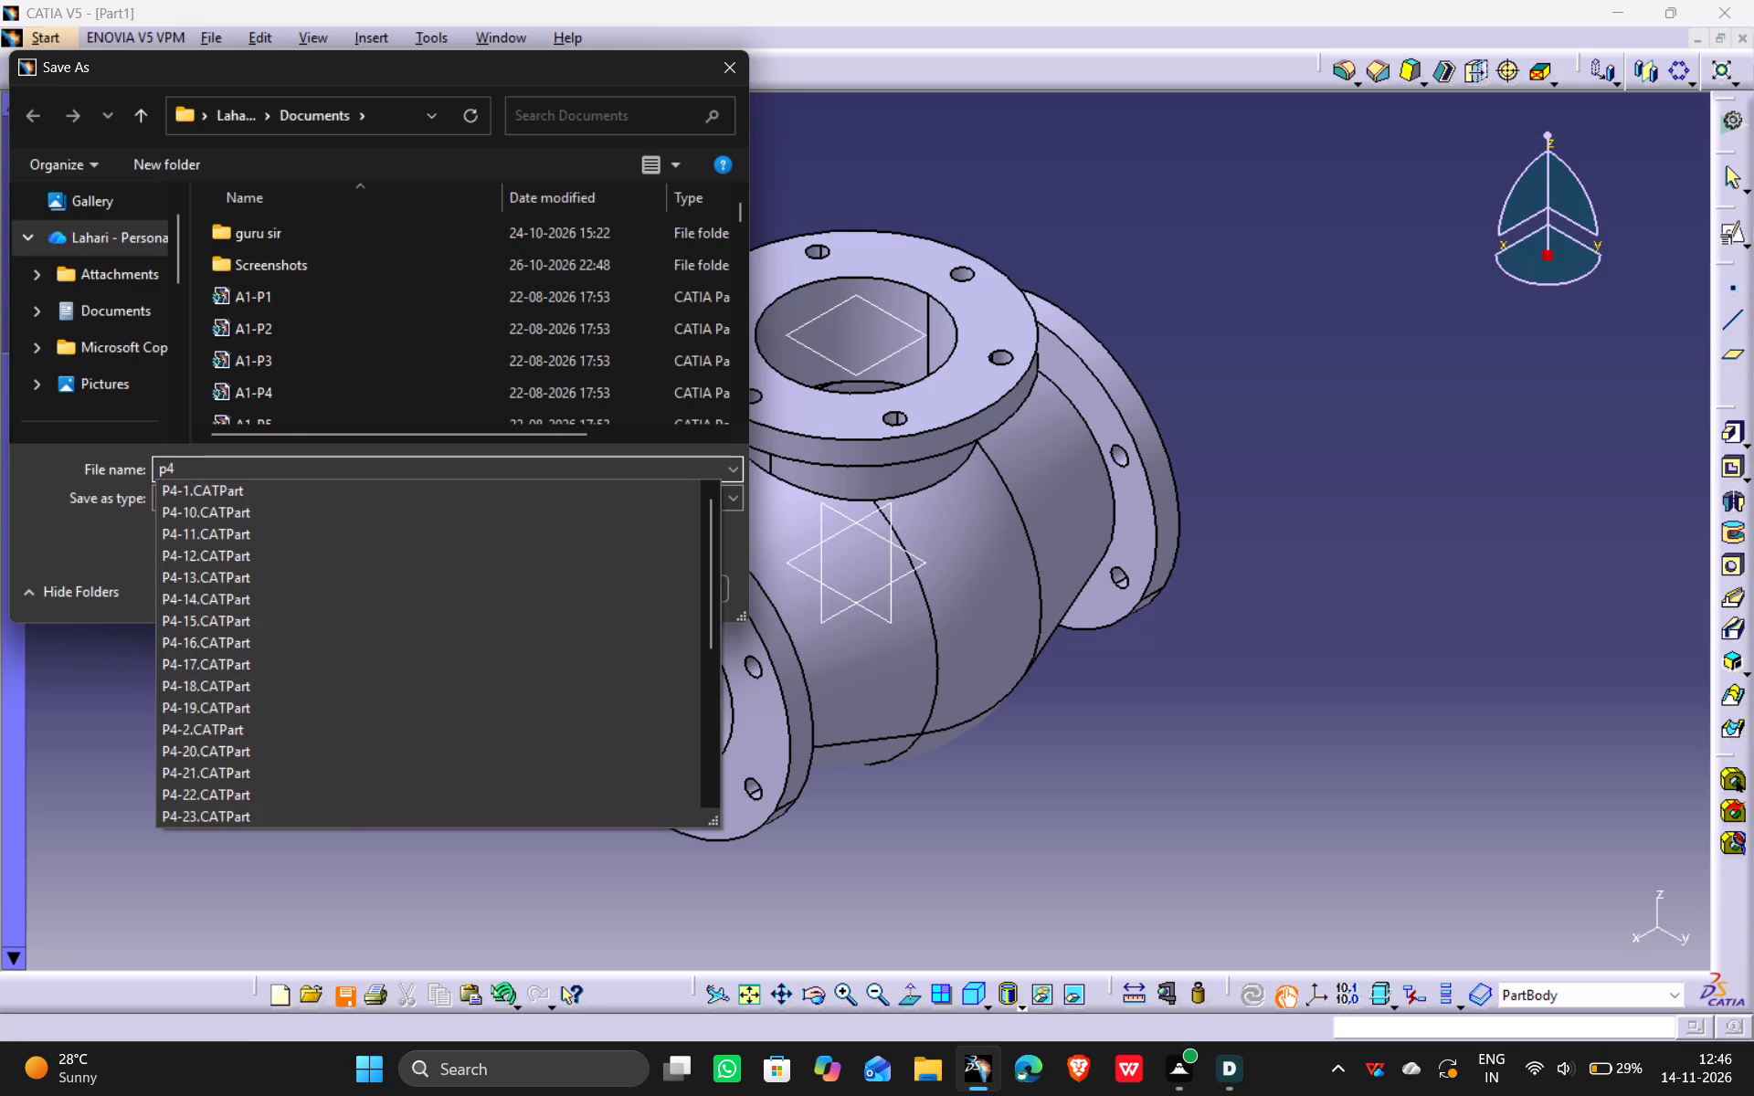
key("BackSpace")
key("5")
key("BackSpace")
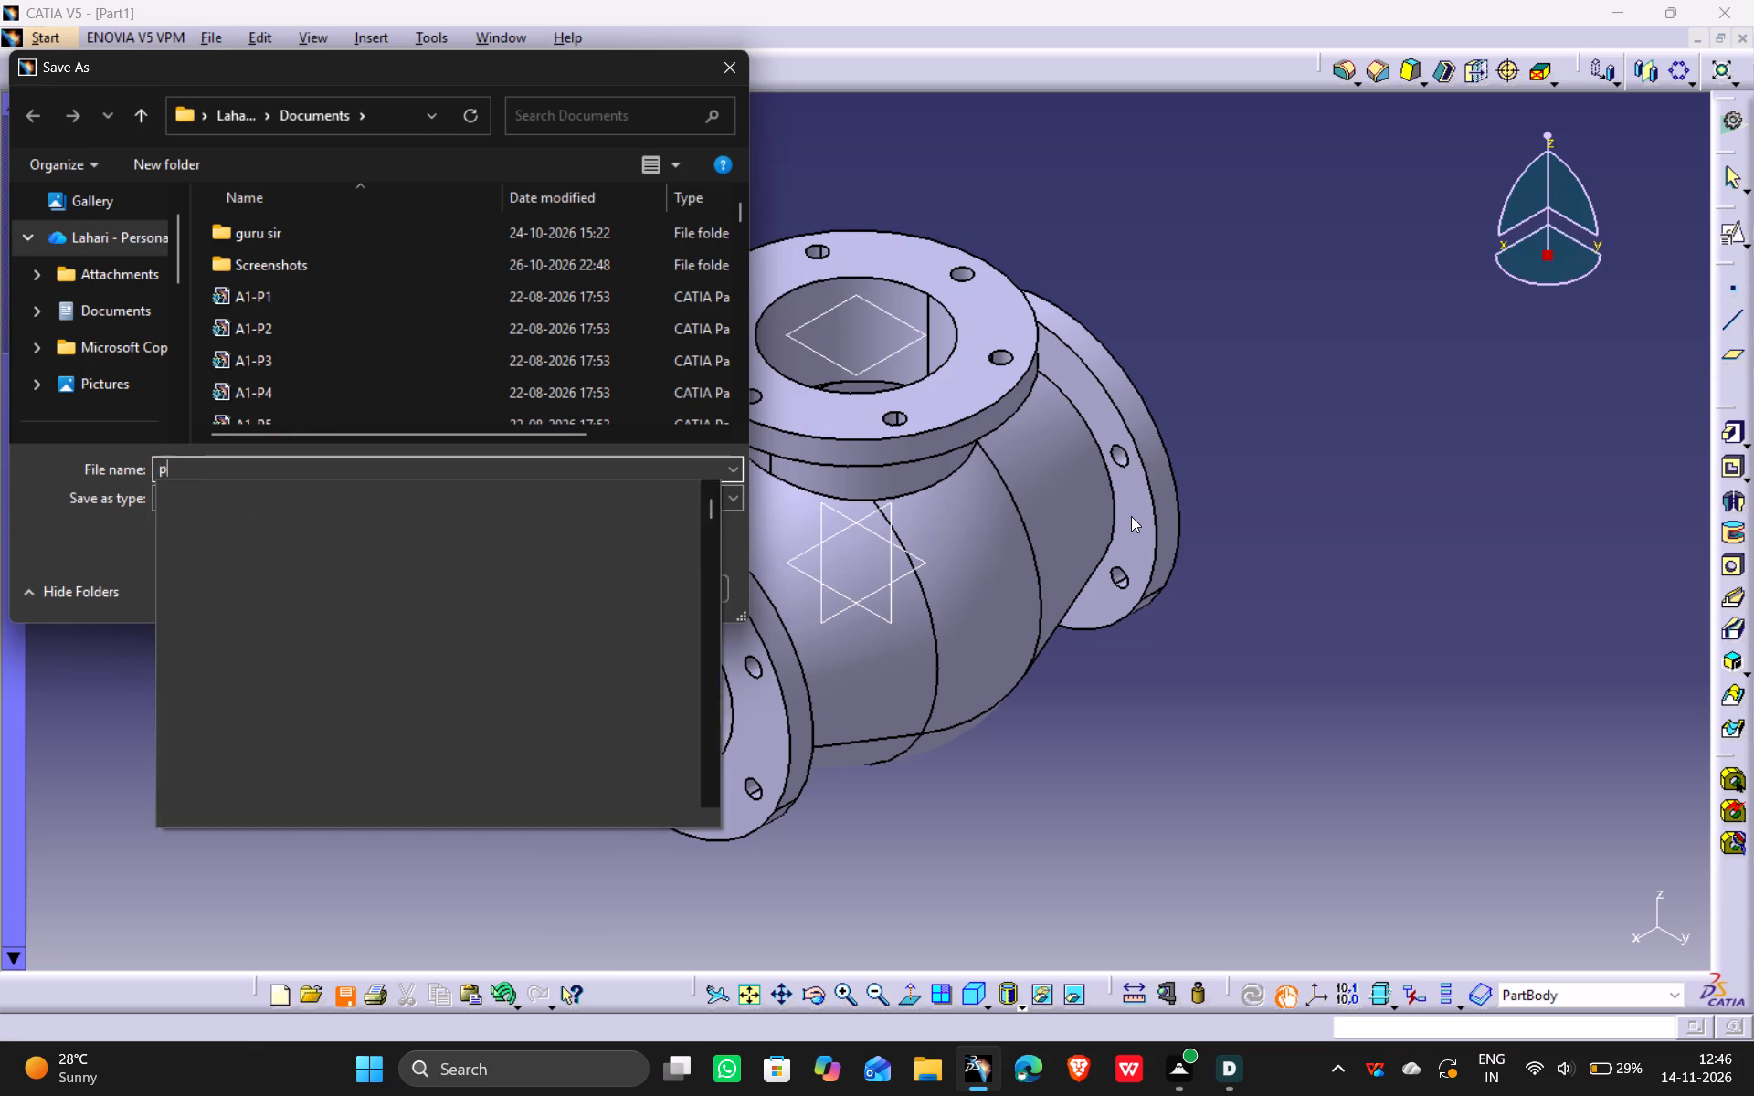
key("BackSpace")
key("p")
key("5")
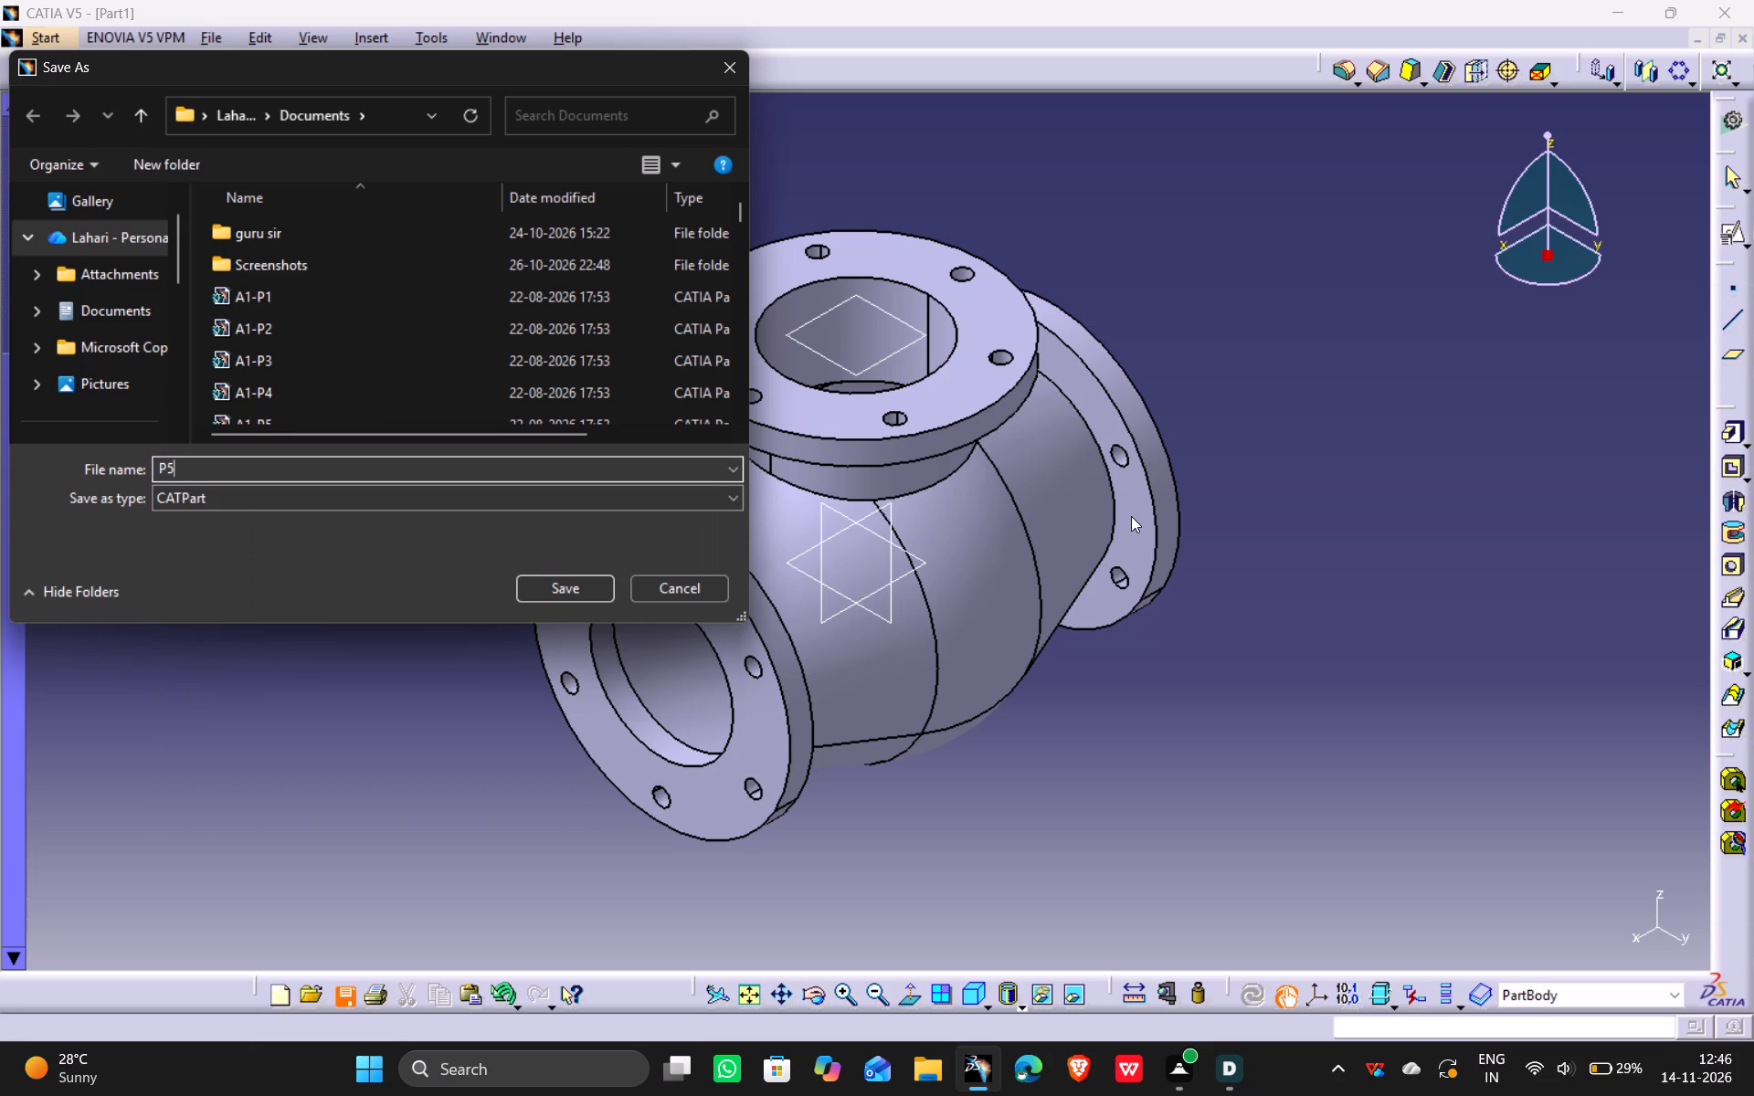
key("BackSpace")
key("4")
key("BackSpace")
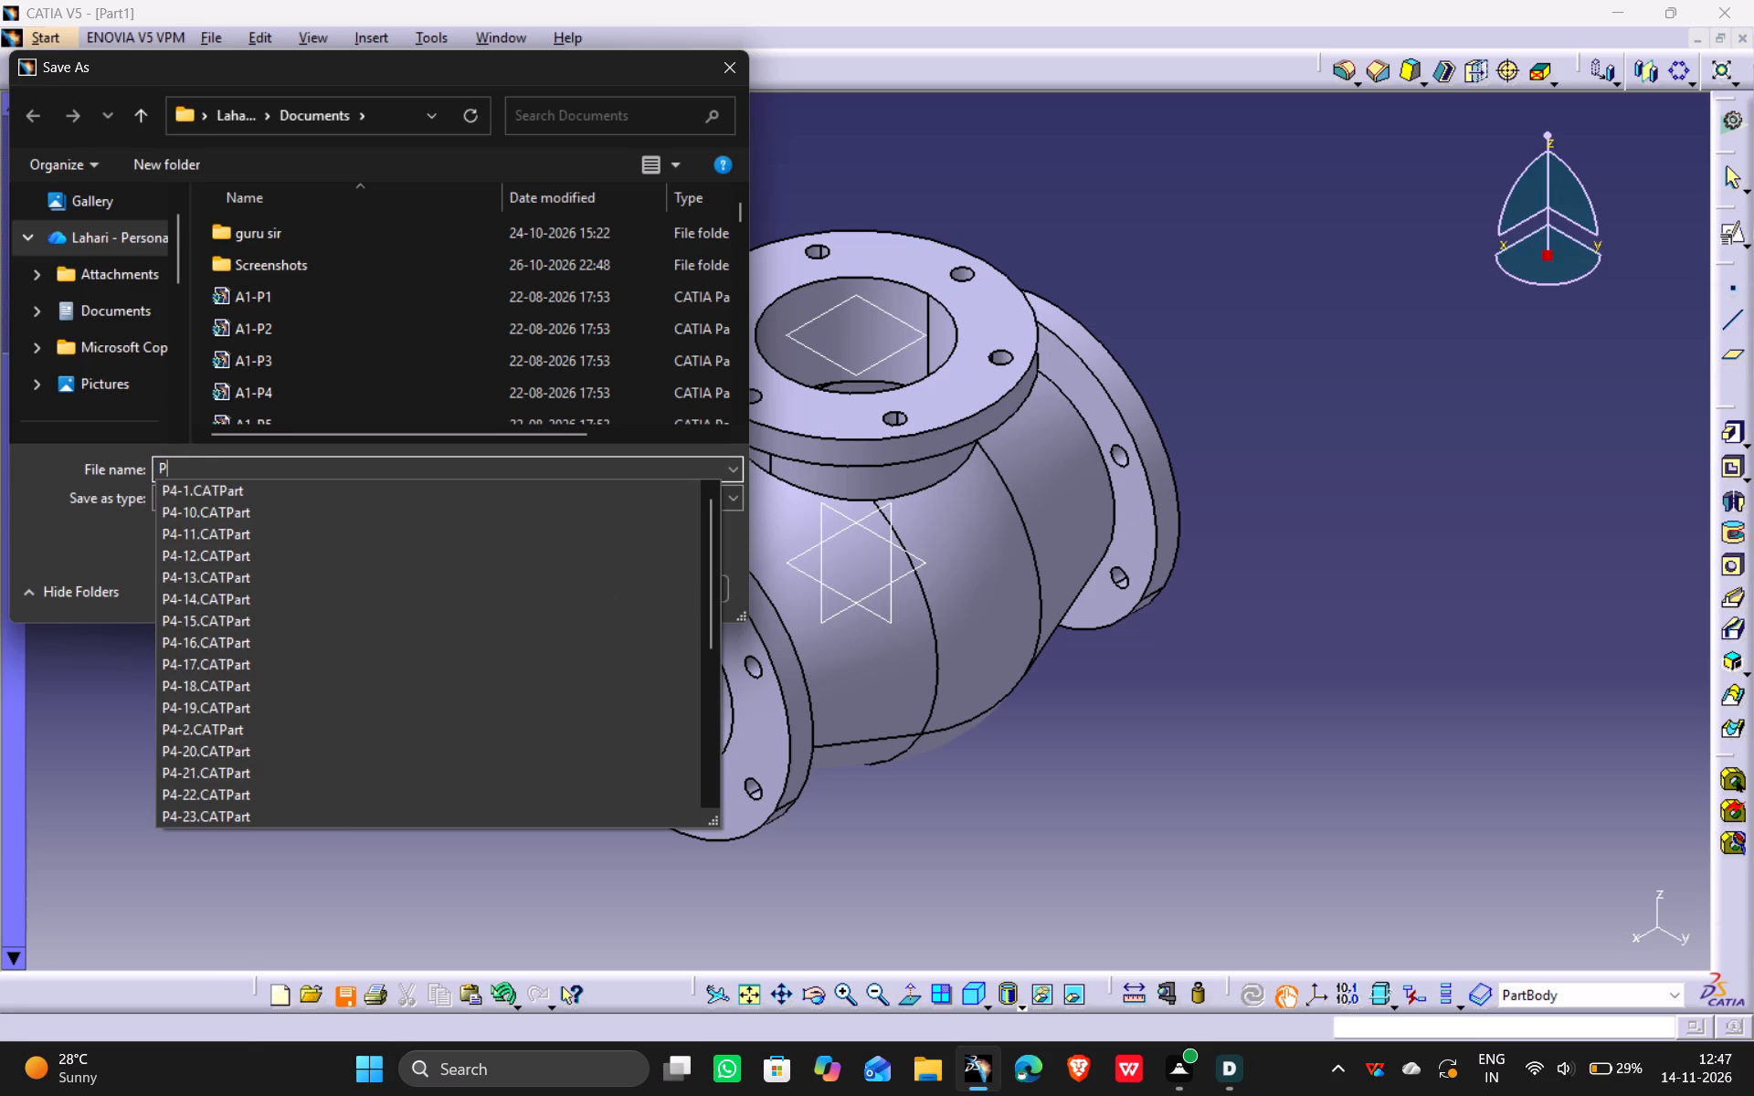
type("5-")
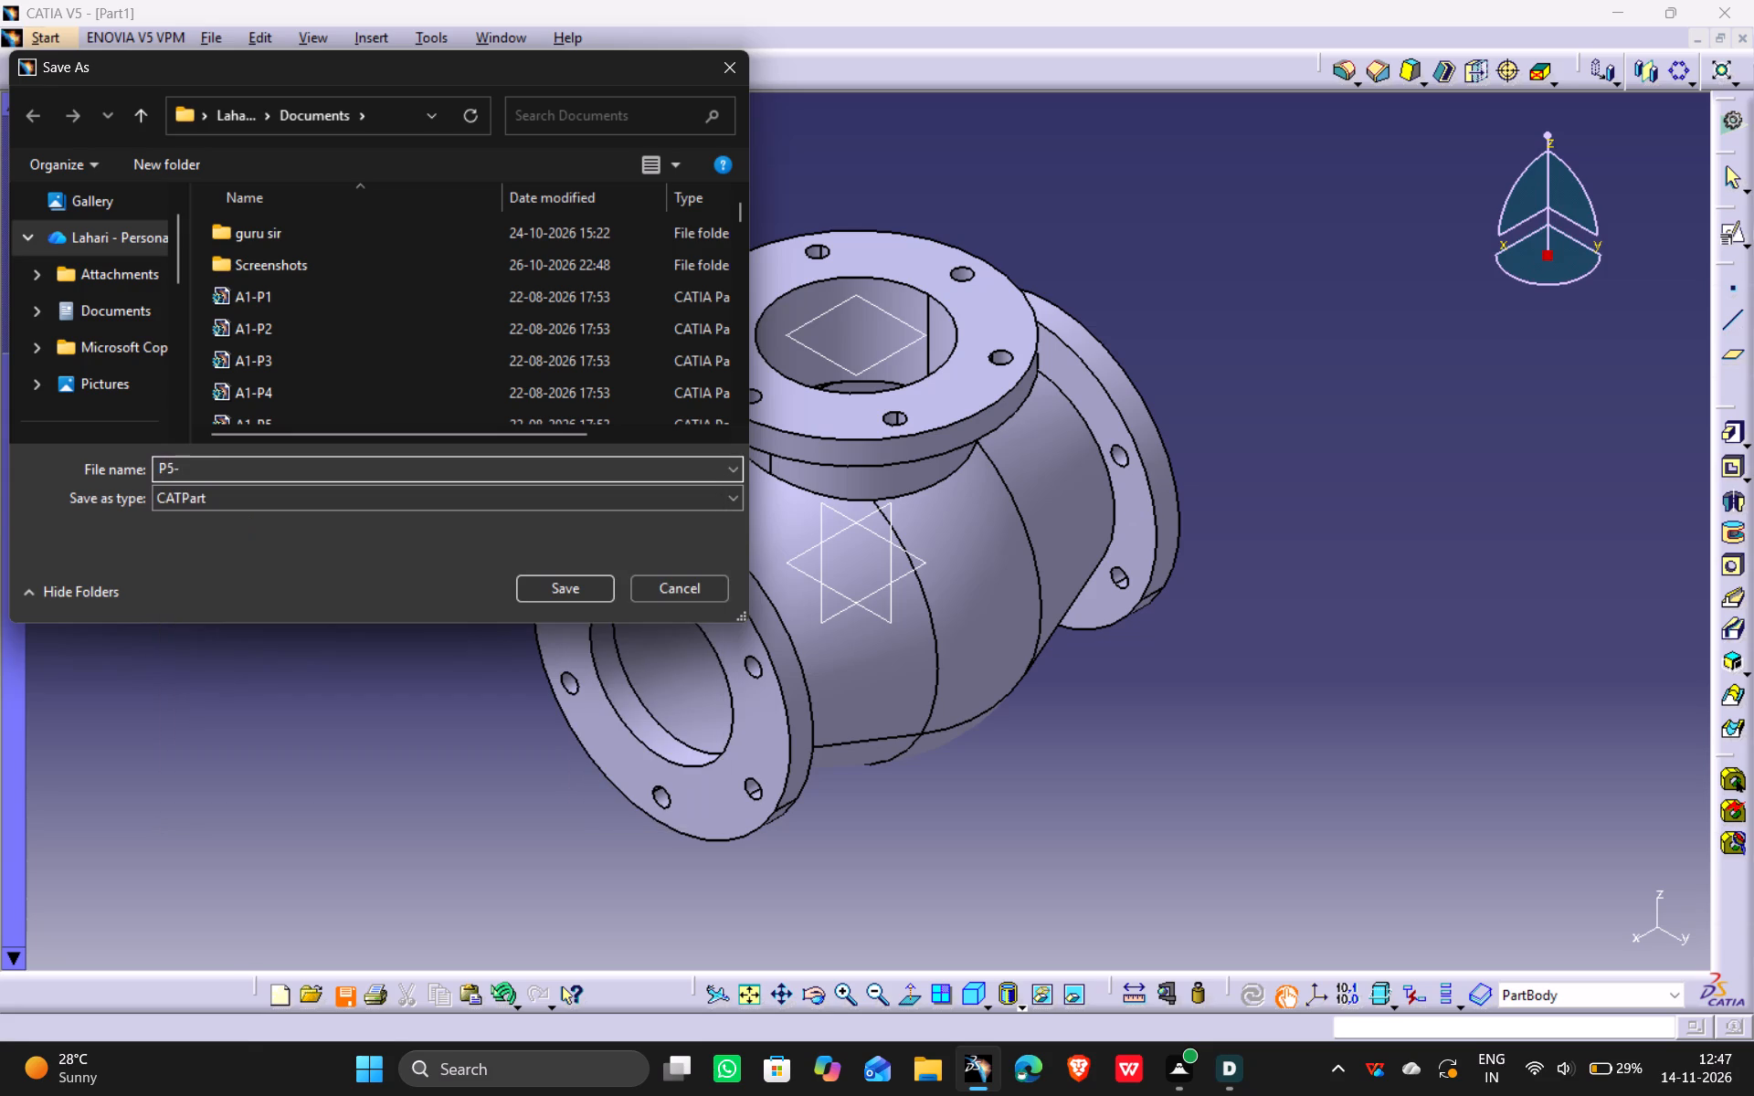
key("1")
key("Return")
Start a new part in the Part Design workbench.
scroll(1127, 513, "up", 1)
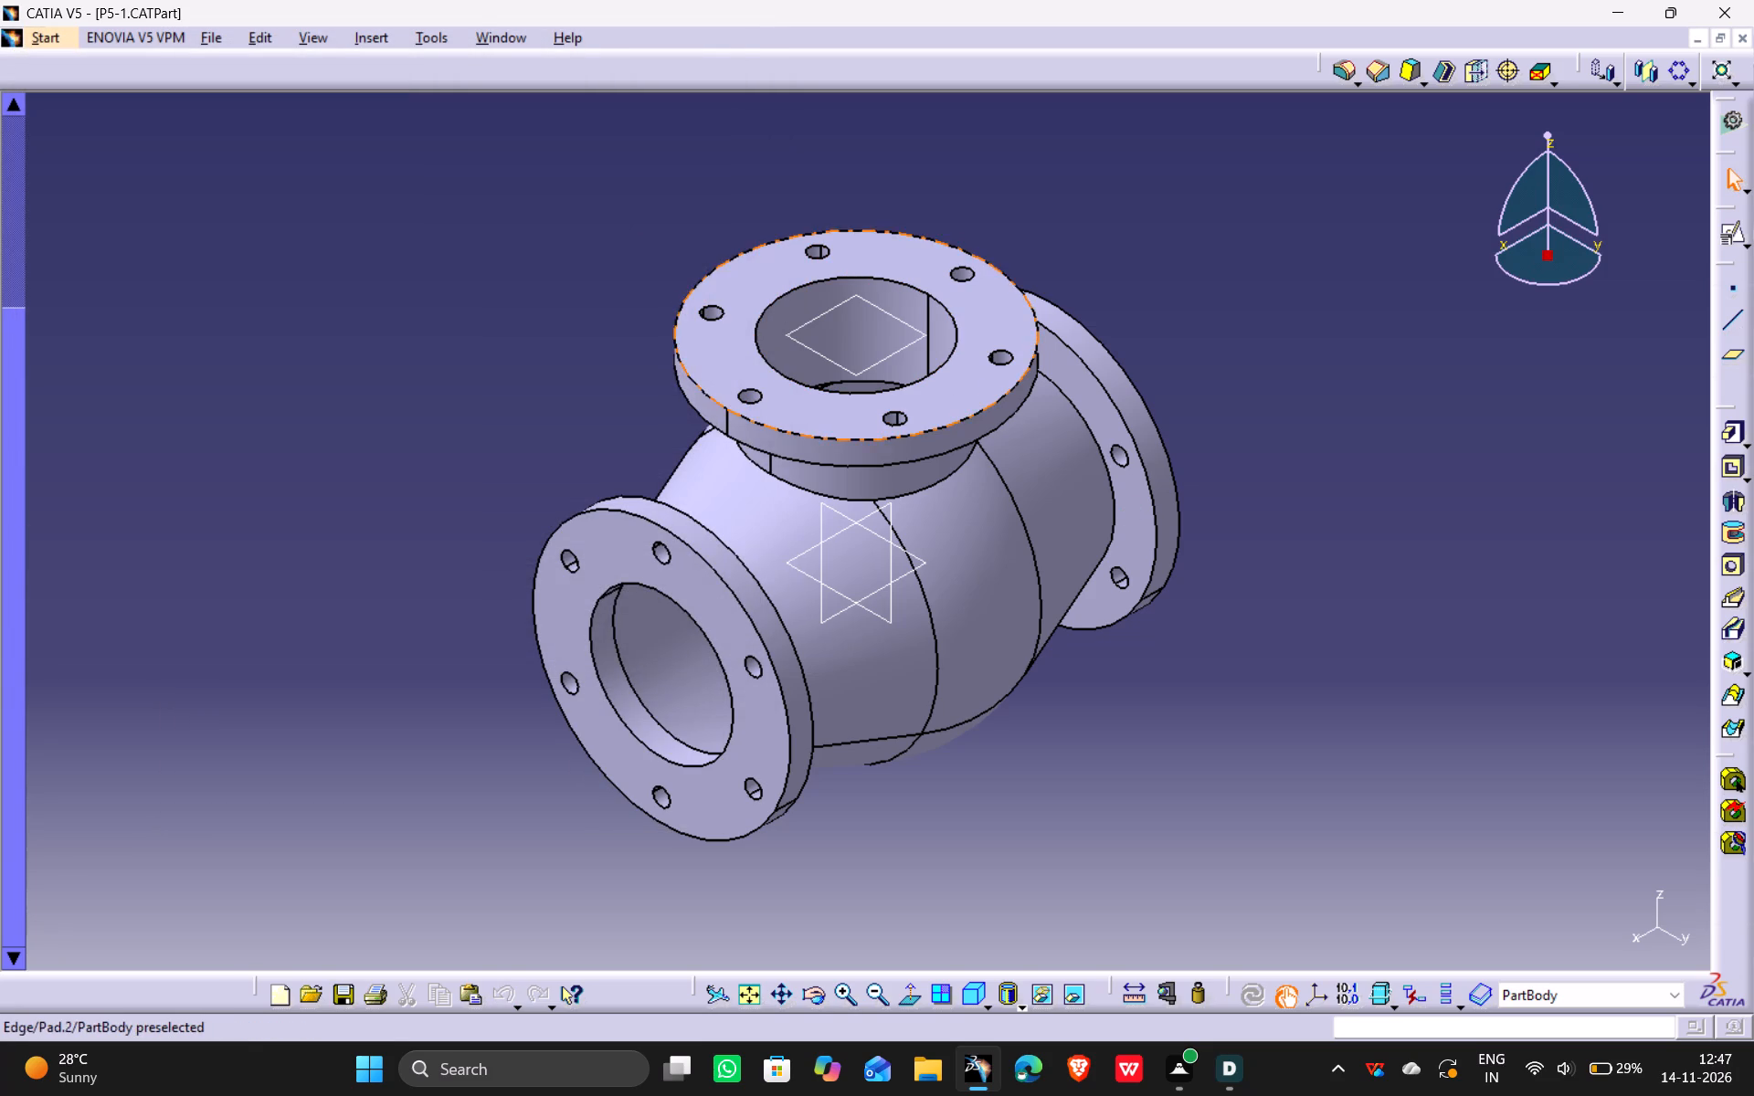
left_click(56, 42)
left_click(79, 81)
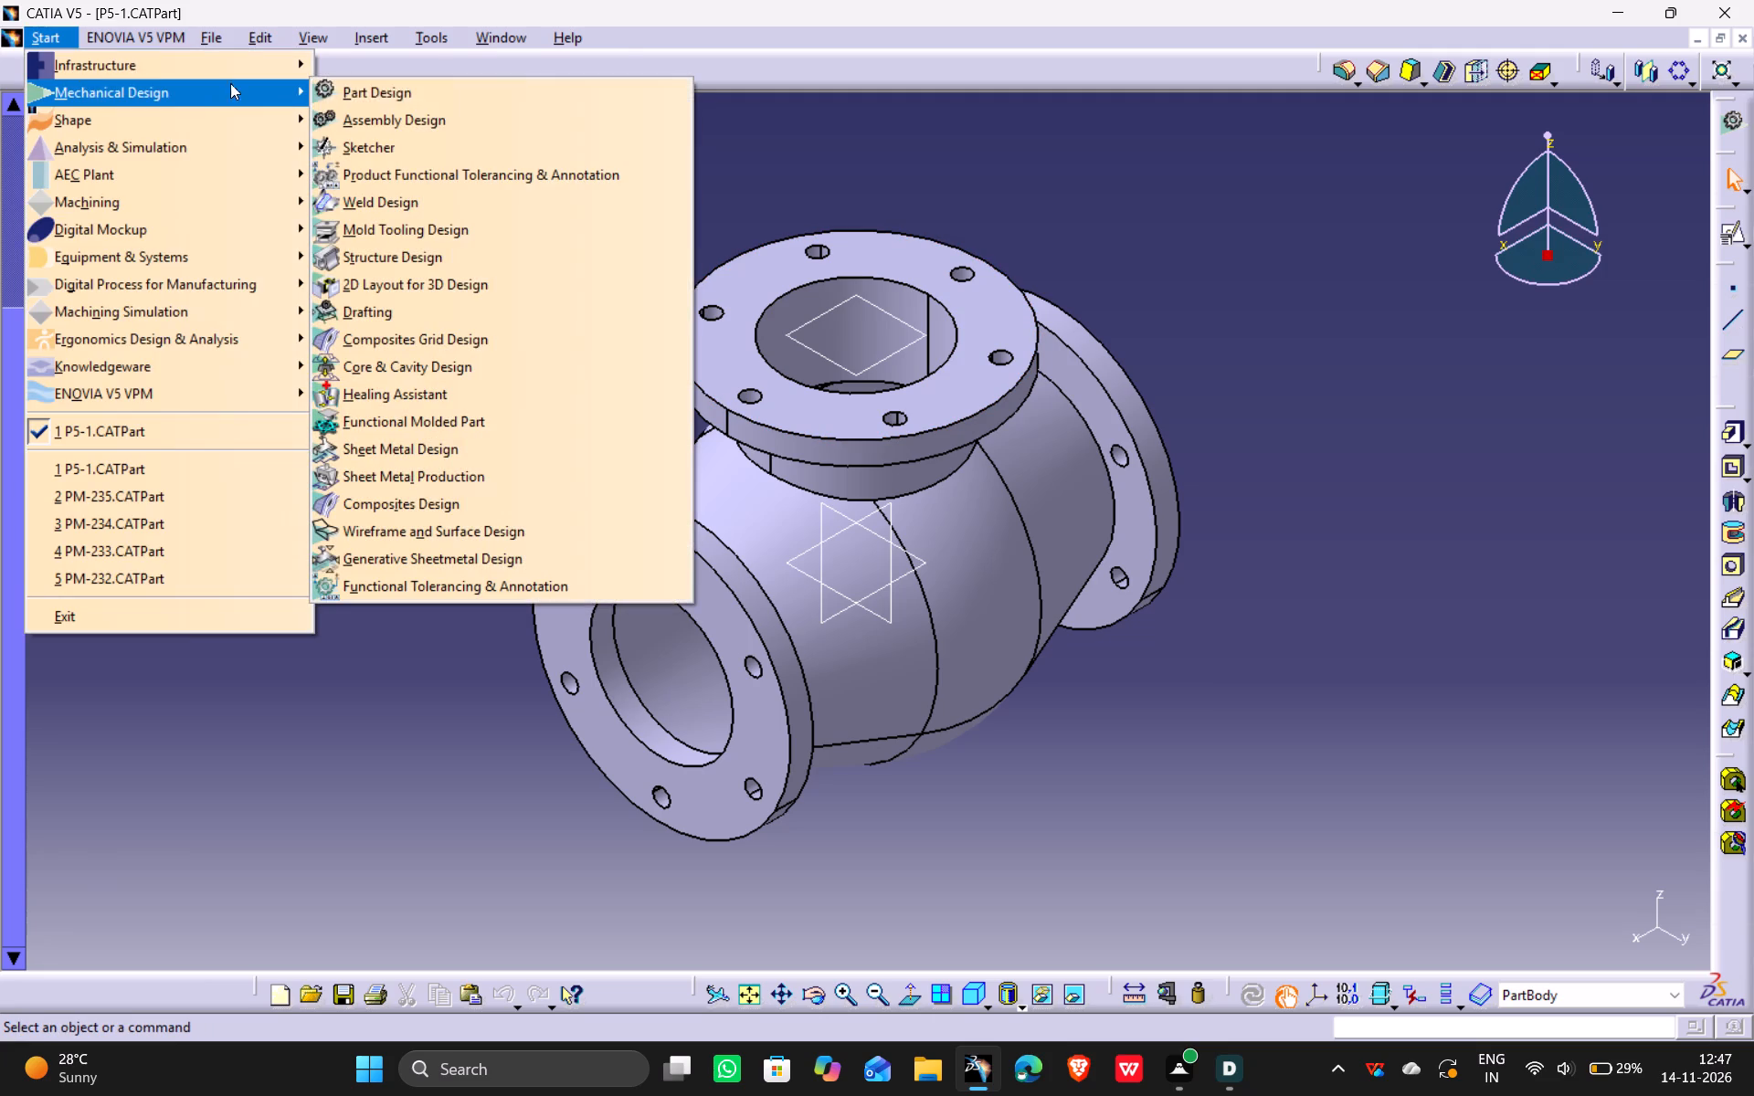
left_click(379, 91)
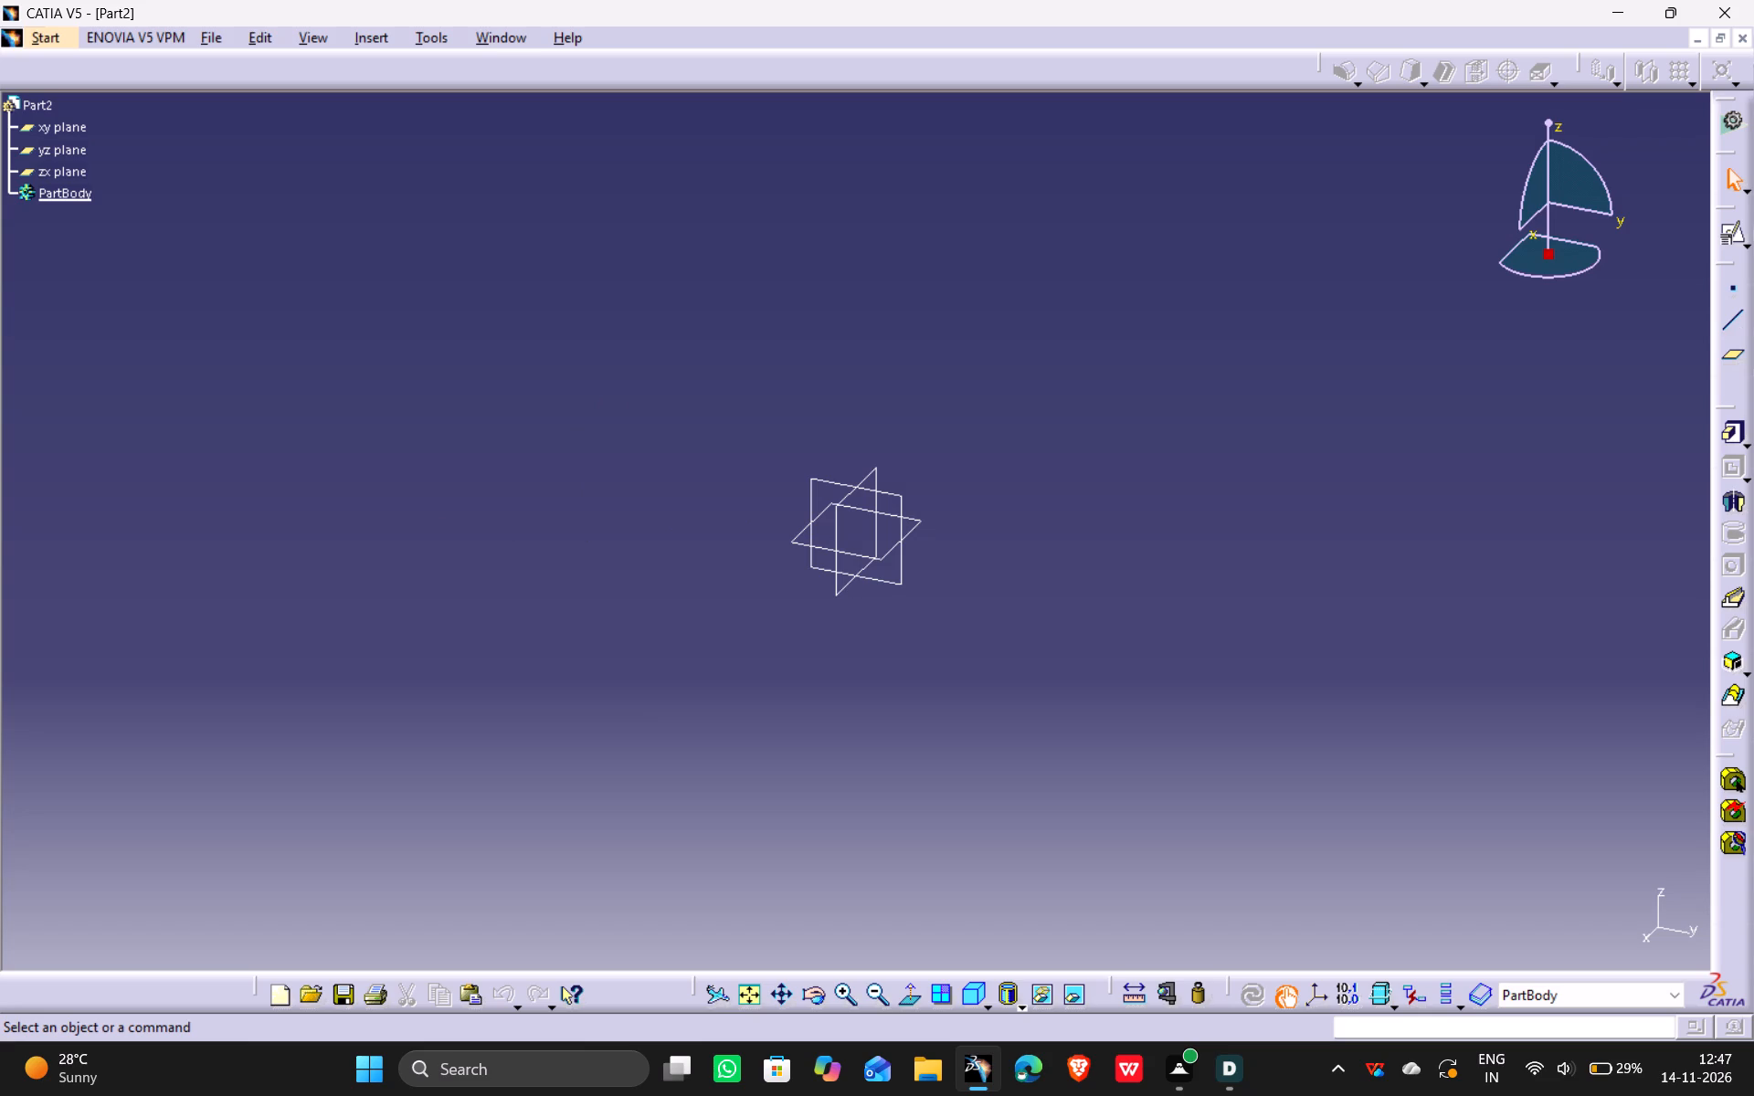
Open a positioned sketch on the xy plane with both the H and V directions reversed.
left_click(914, 528)
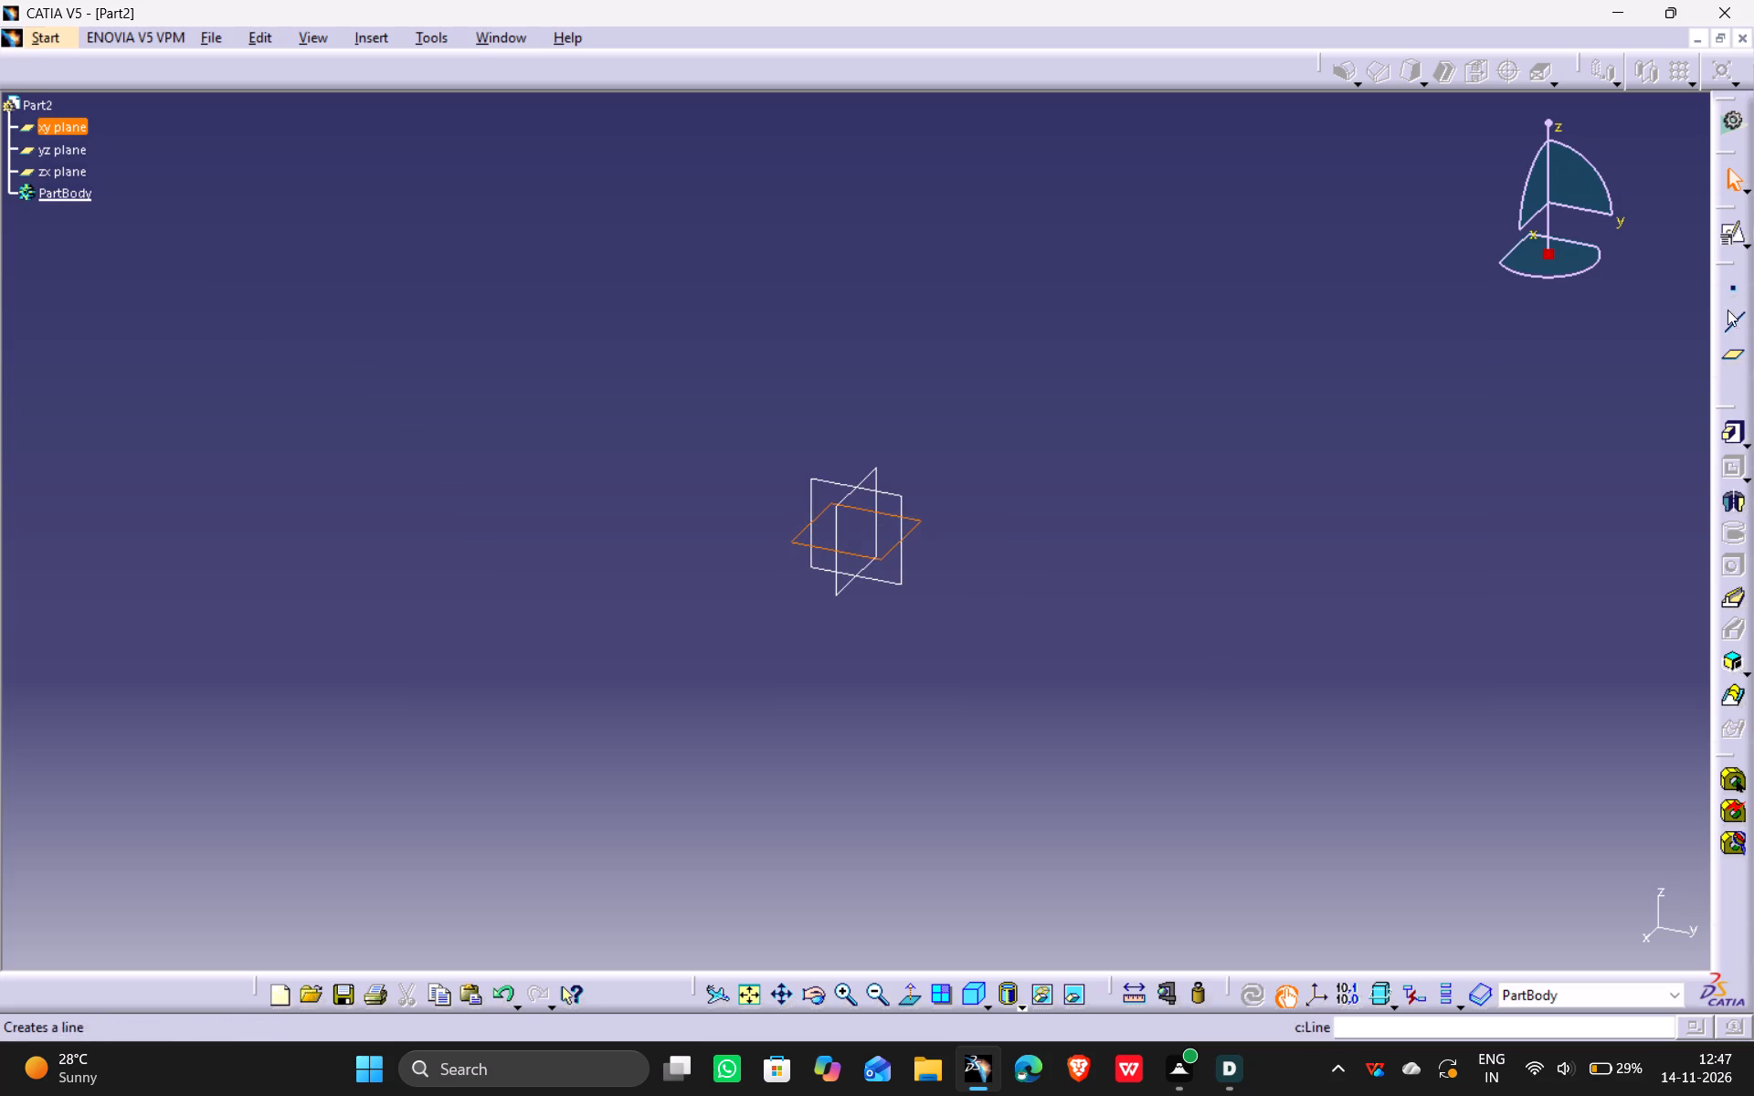
left_click(1734, 242)
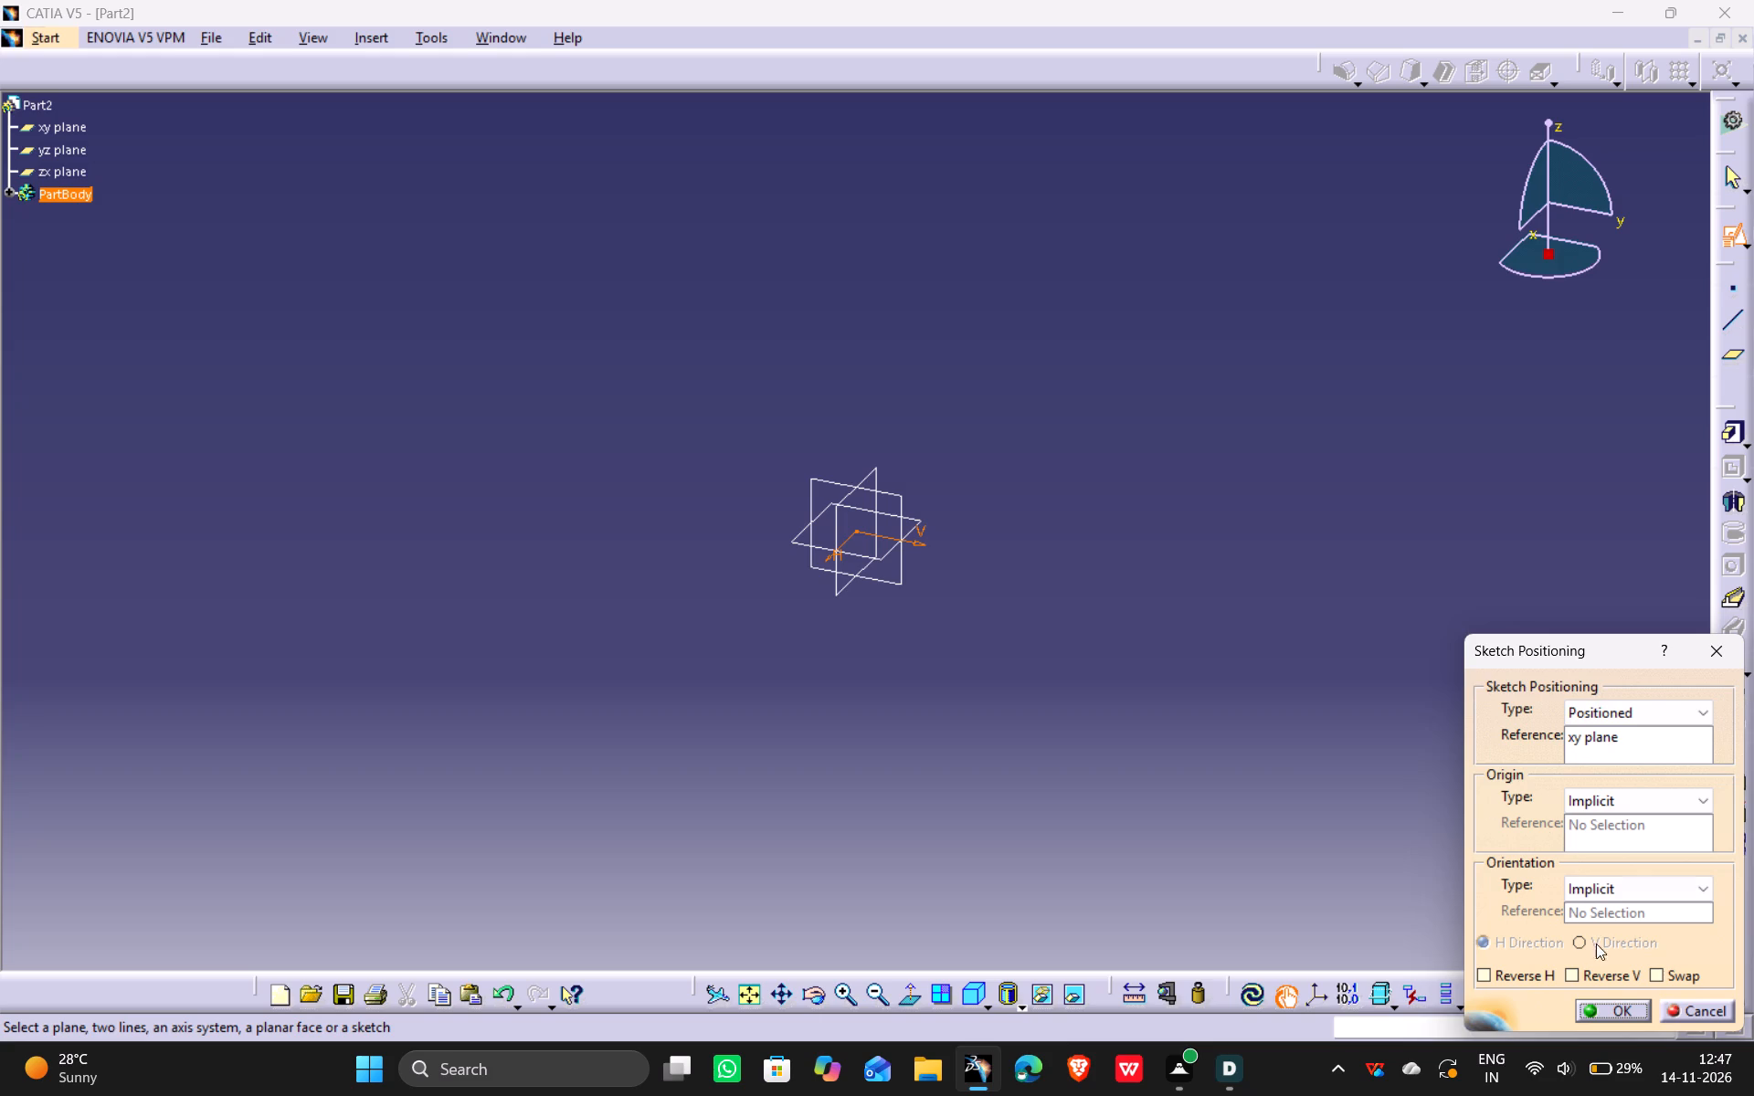
left_click(1529, 974)
left_click(1589, 978)
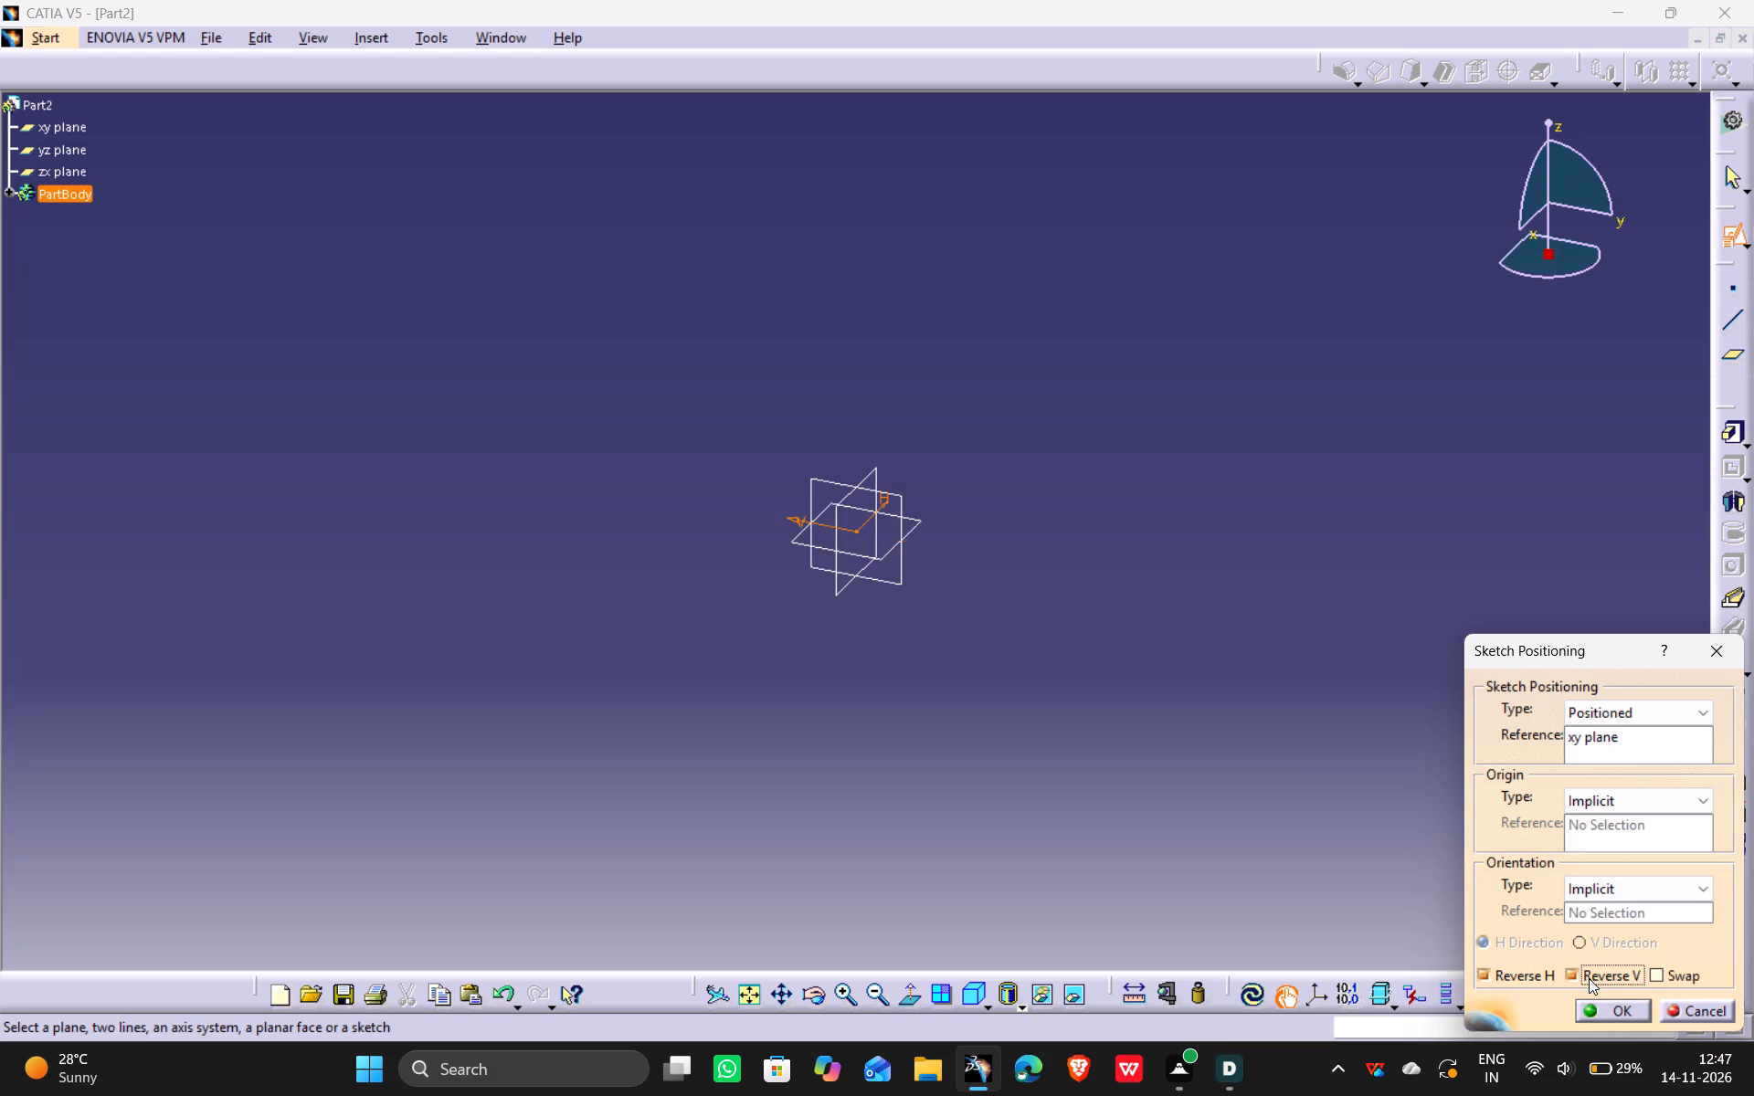
left_click(1609, 1006)
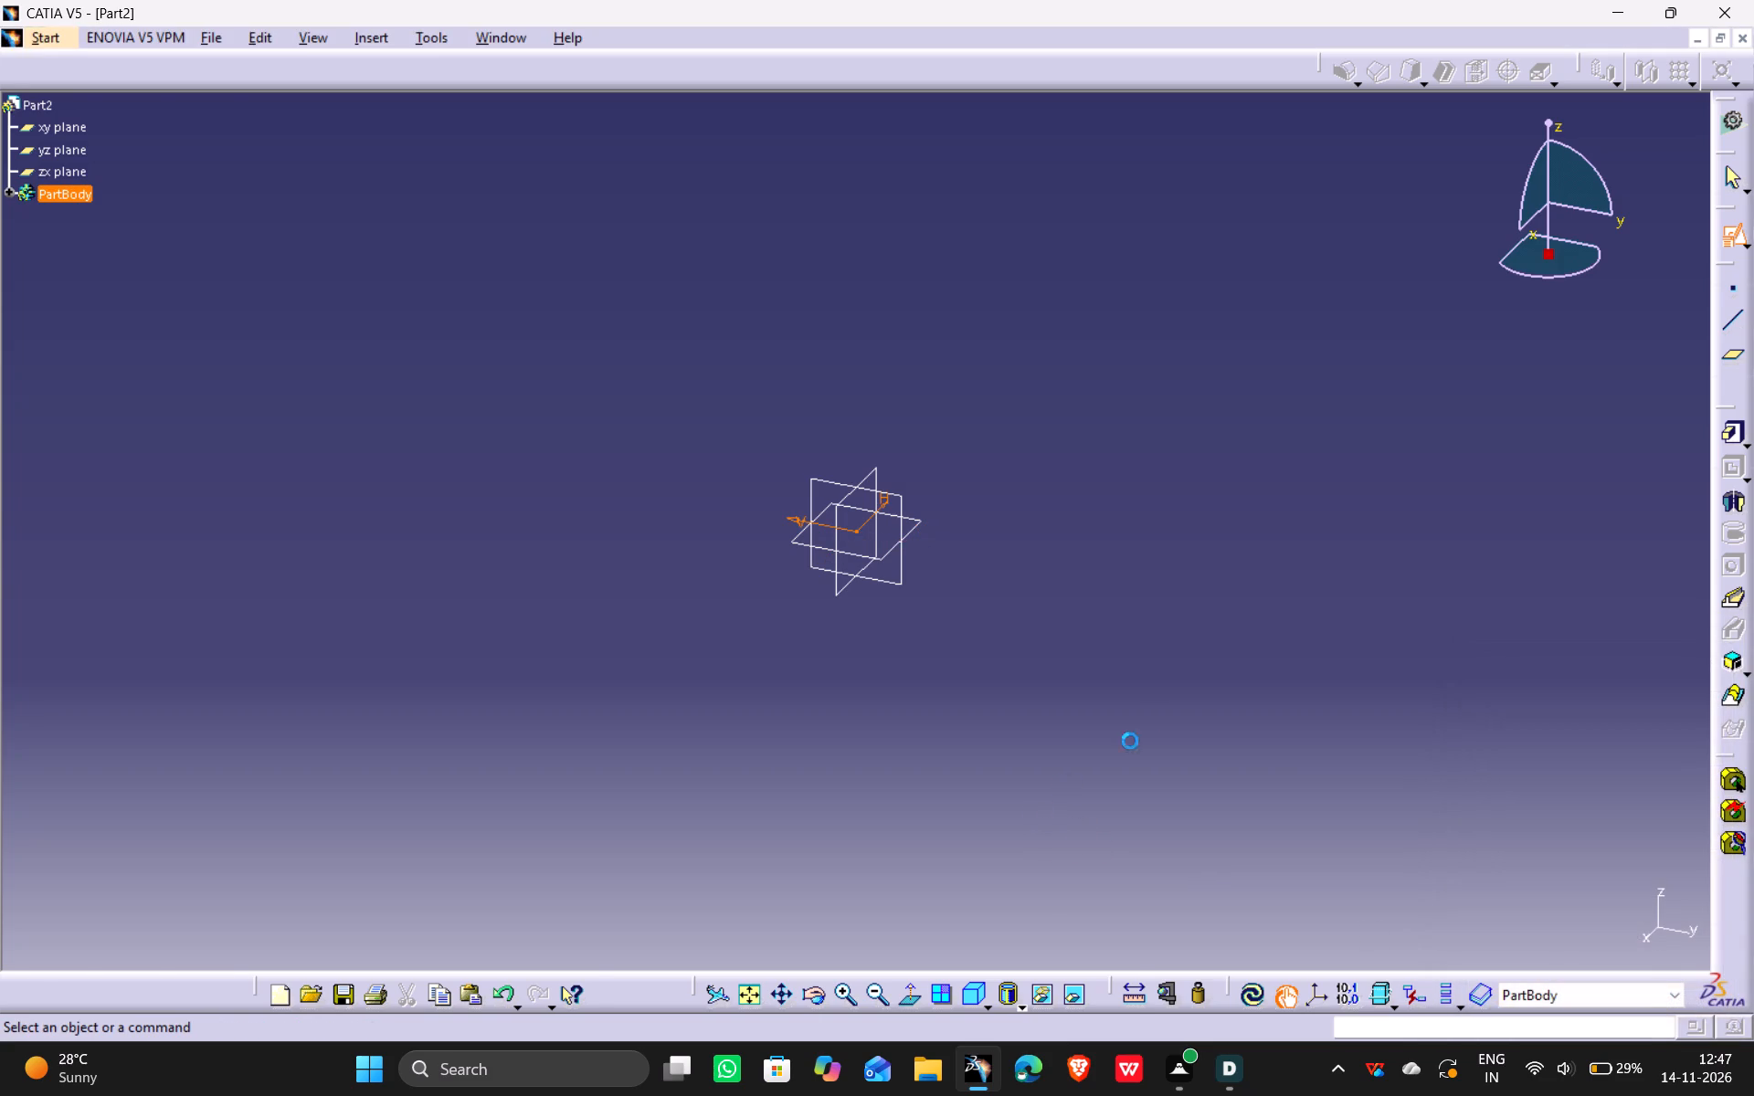
middle_click_drag(959, 566, 975, 612)
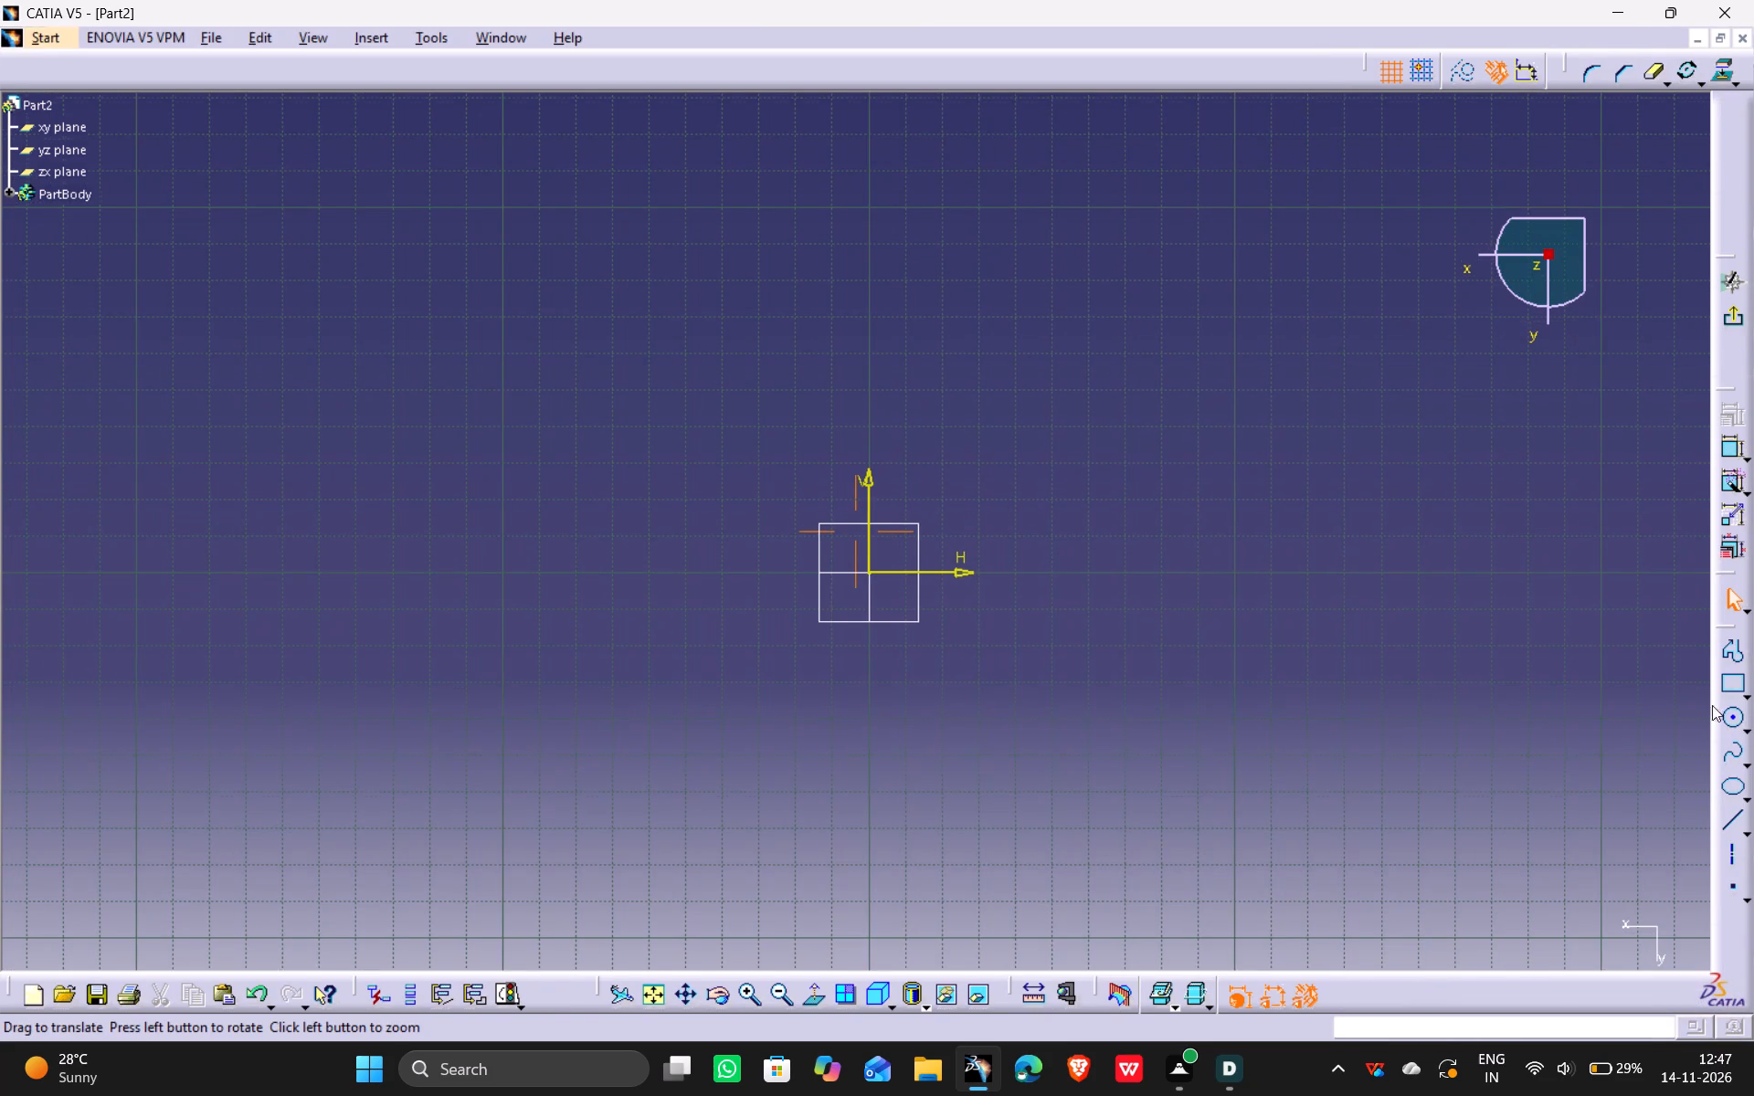
Sketch a hexagon centred on the origin, about 42 mm across flats, with two sides vertical.
left_click(1749, 690)
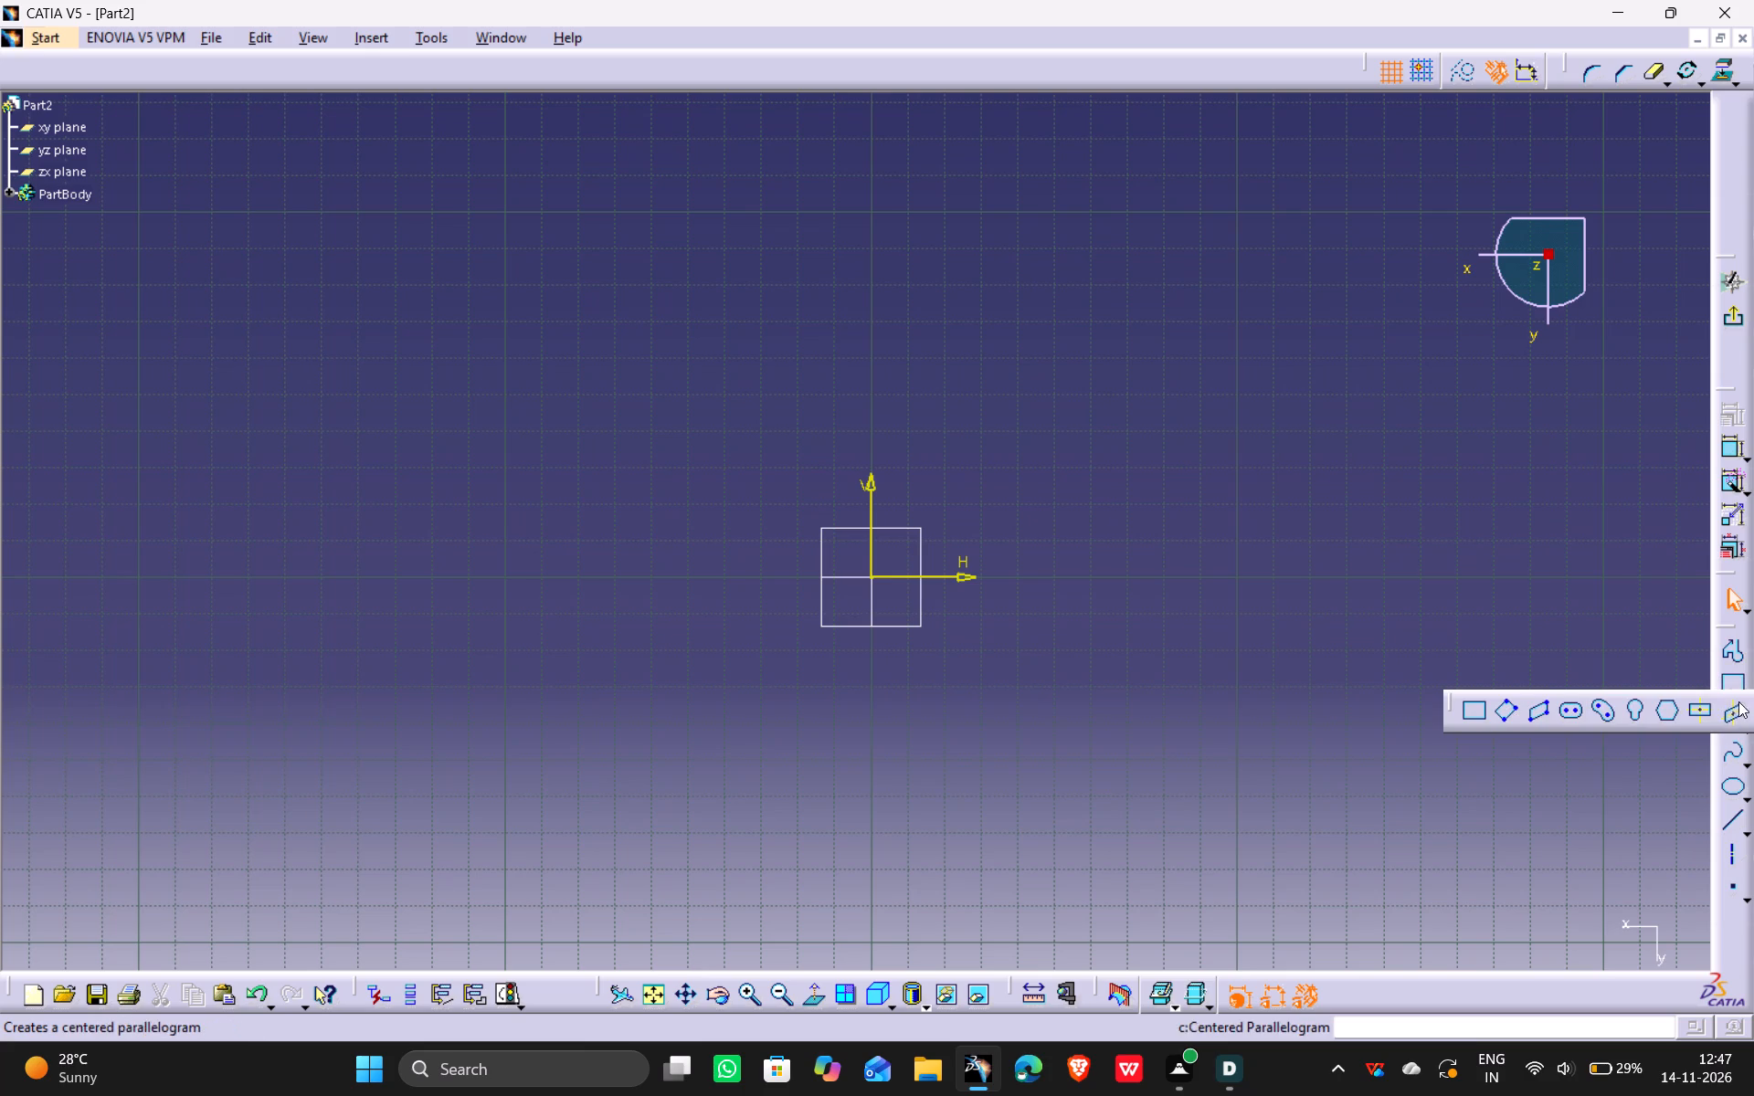
left_click(1670, 714)
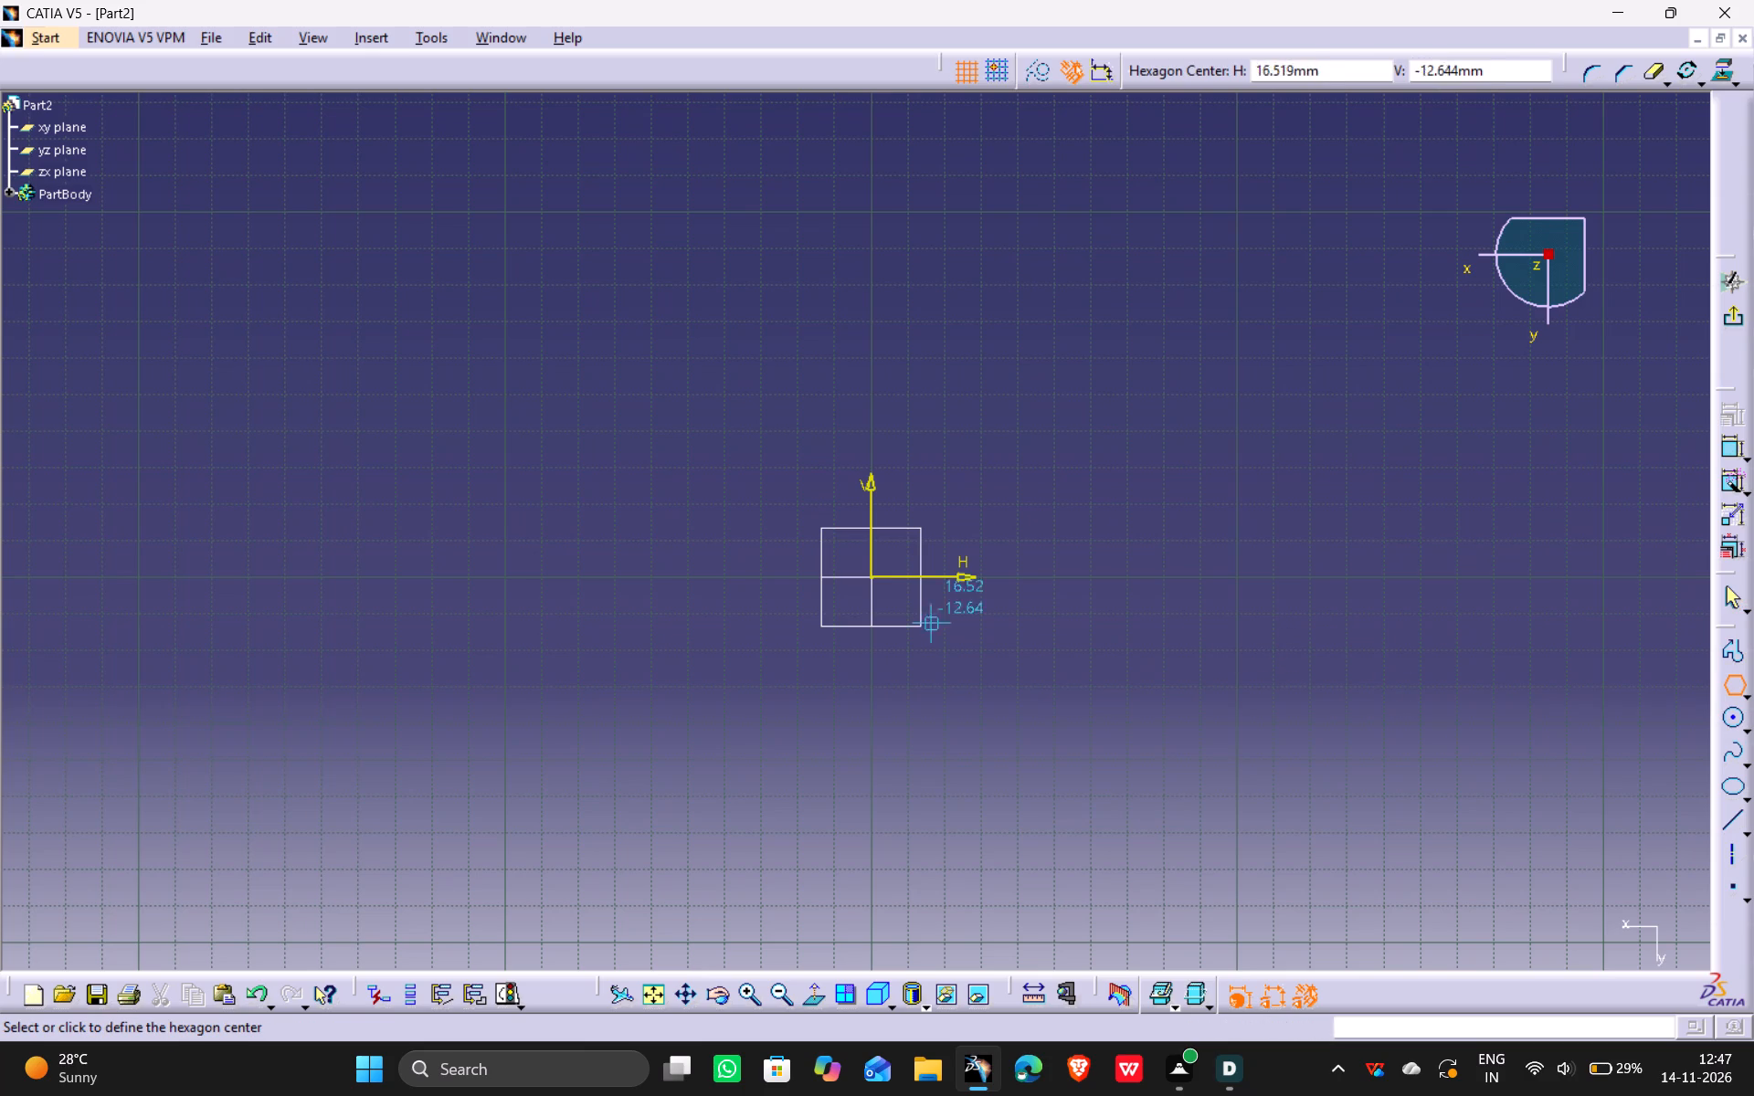
left_click(872, 577)
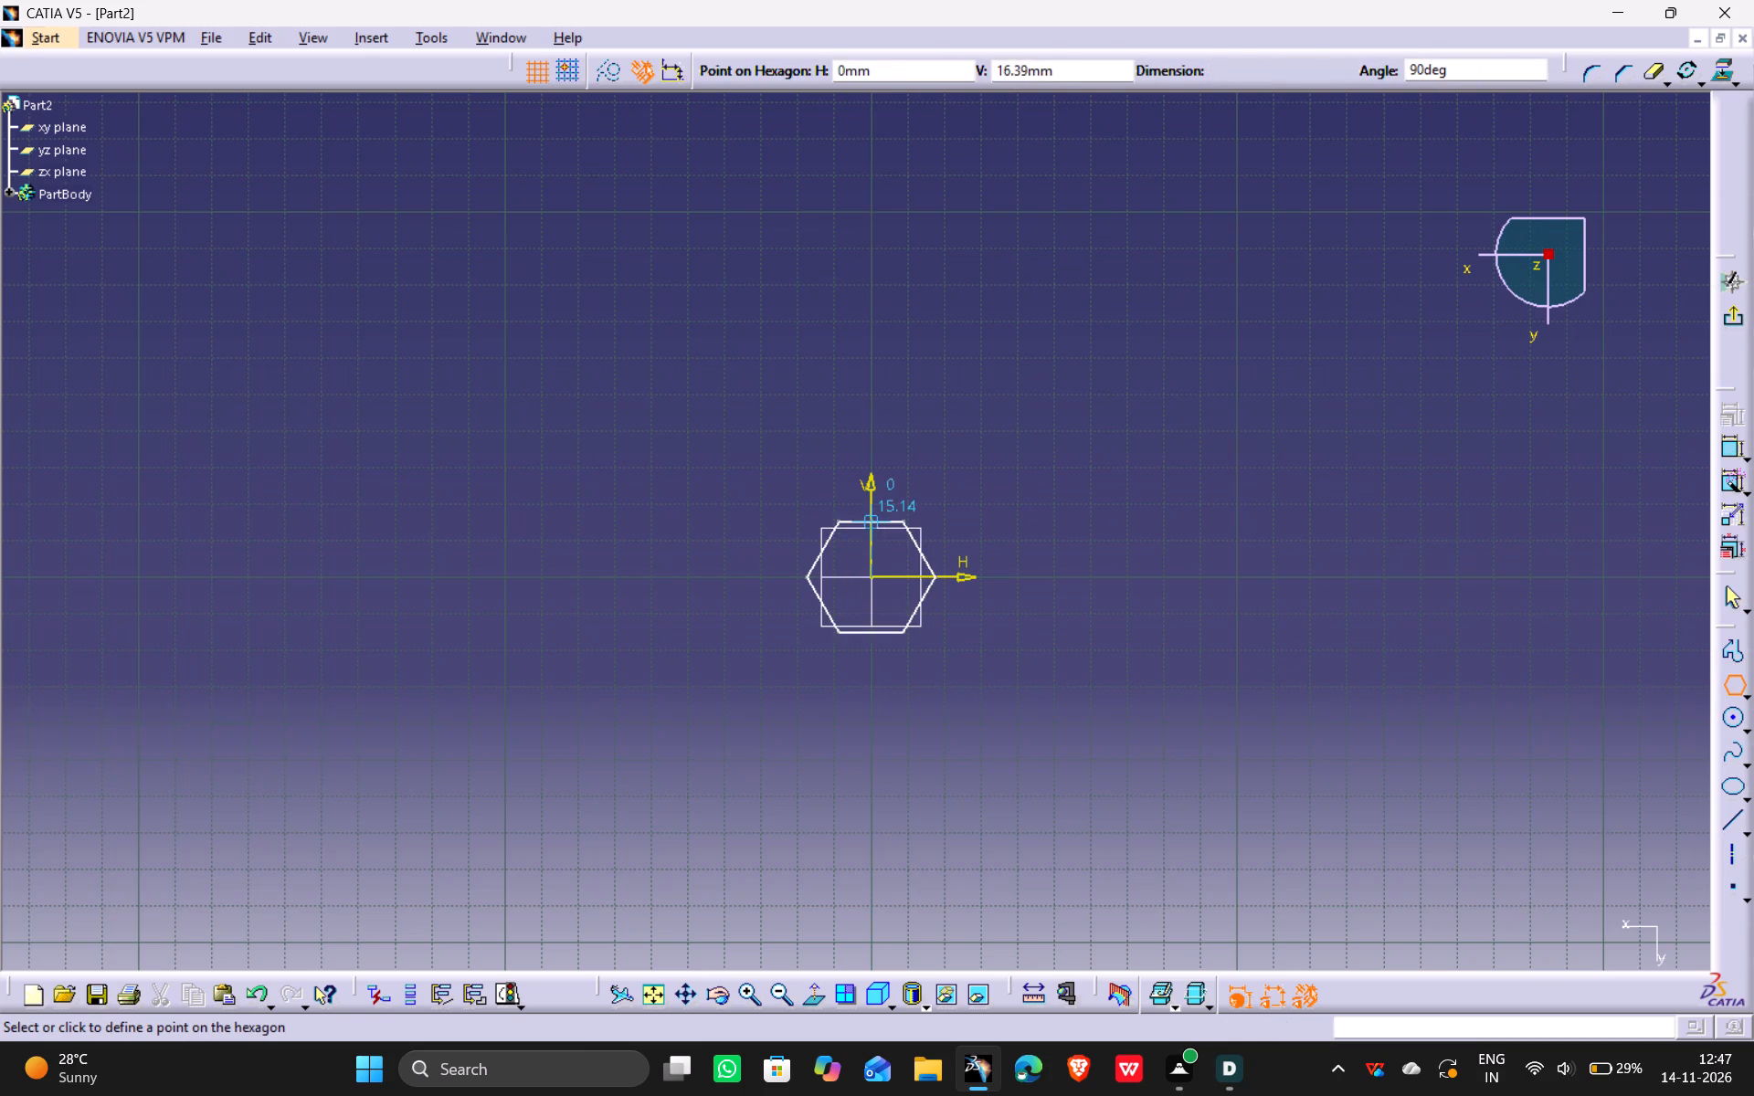
left_click(947, 573)
left_click(990, 699)
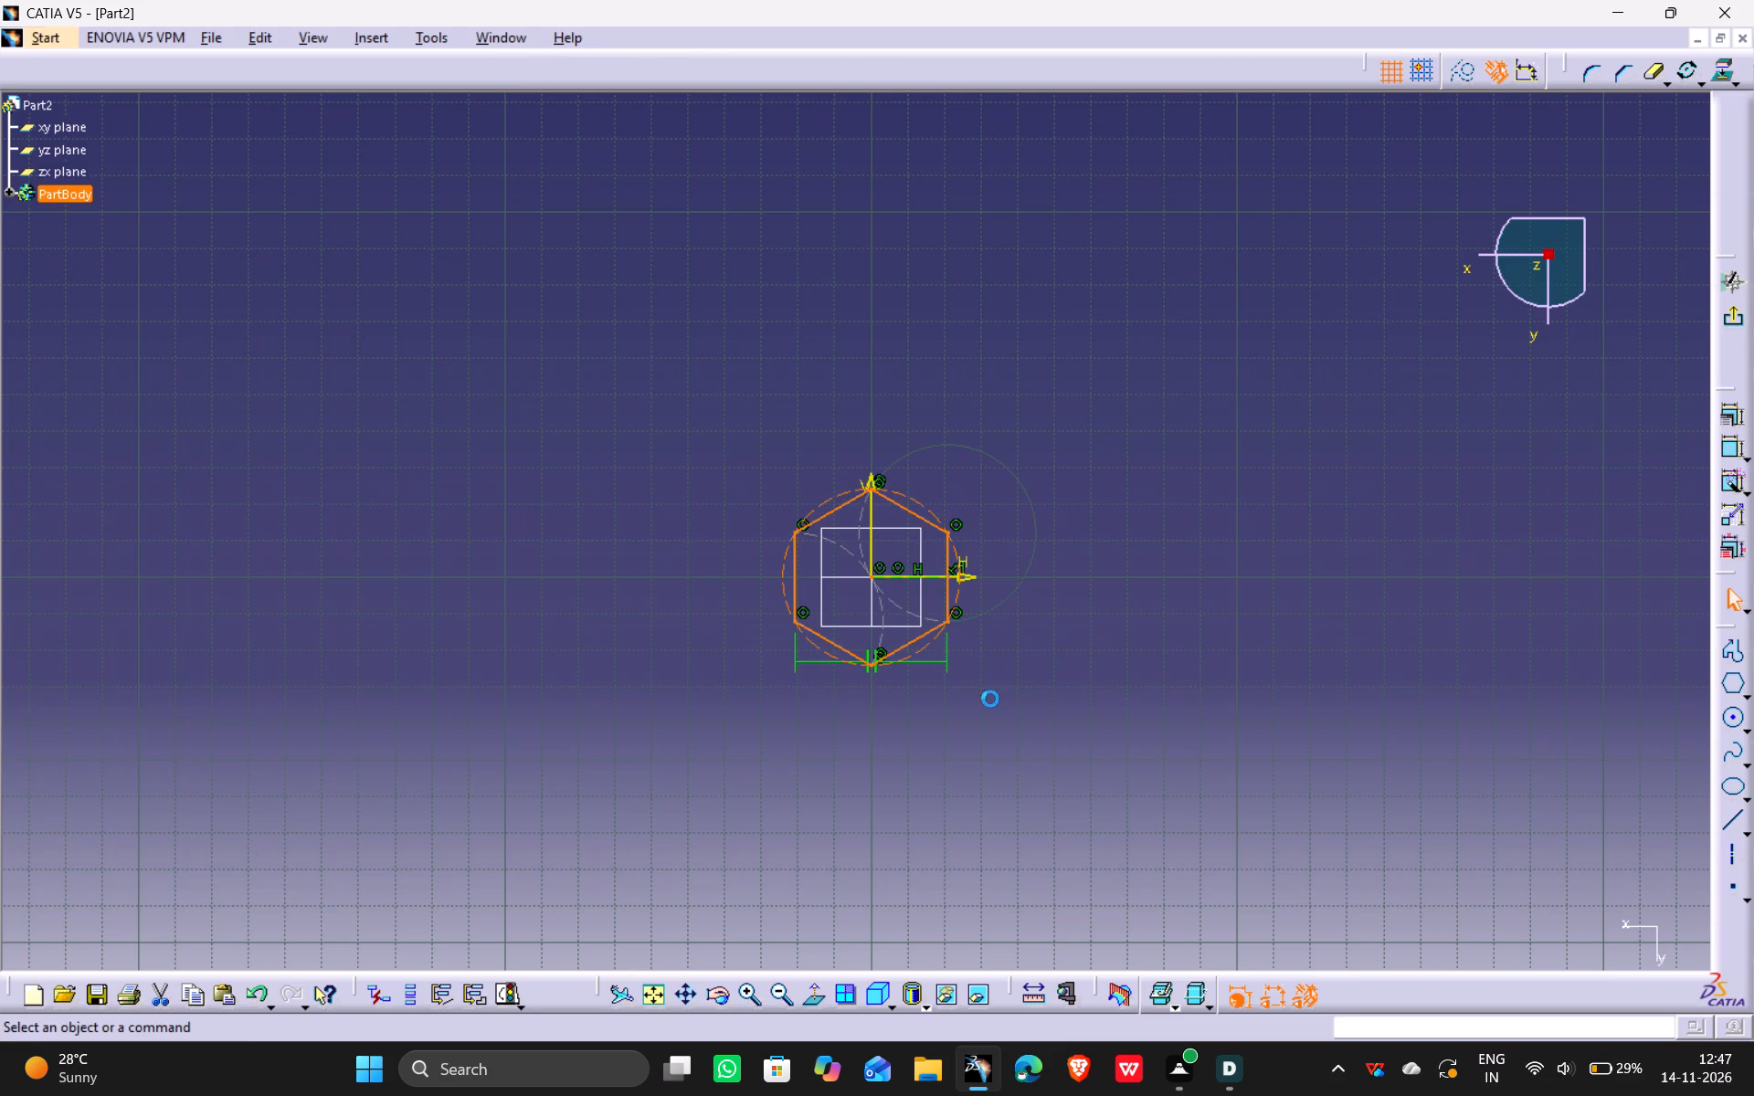
Dimension one vertical side of the hexagon, set its length to 13 mm, and exit the sketch.
left_click(950, 595)
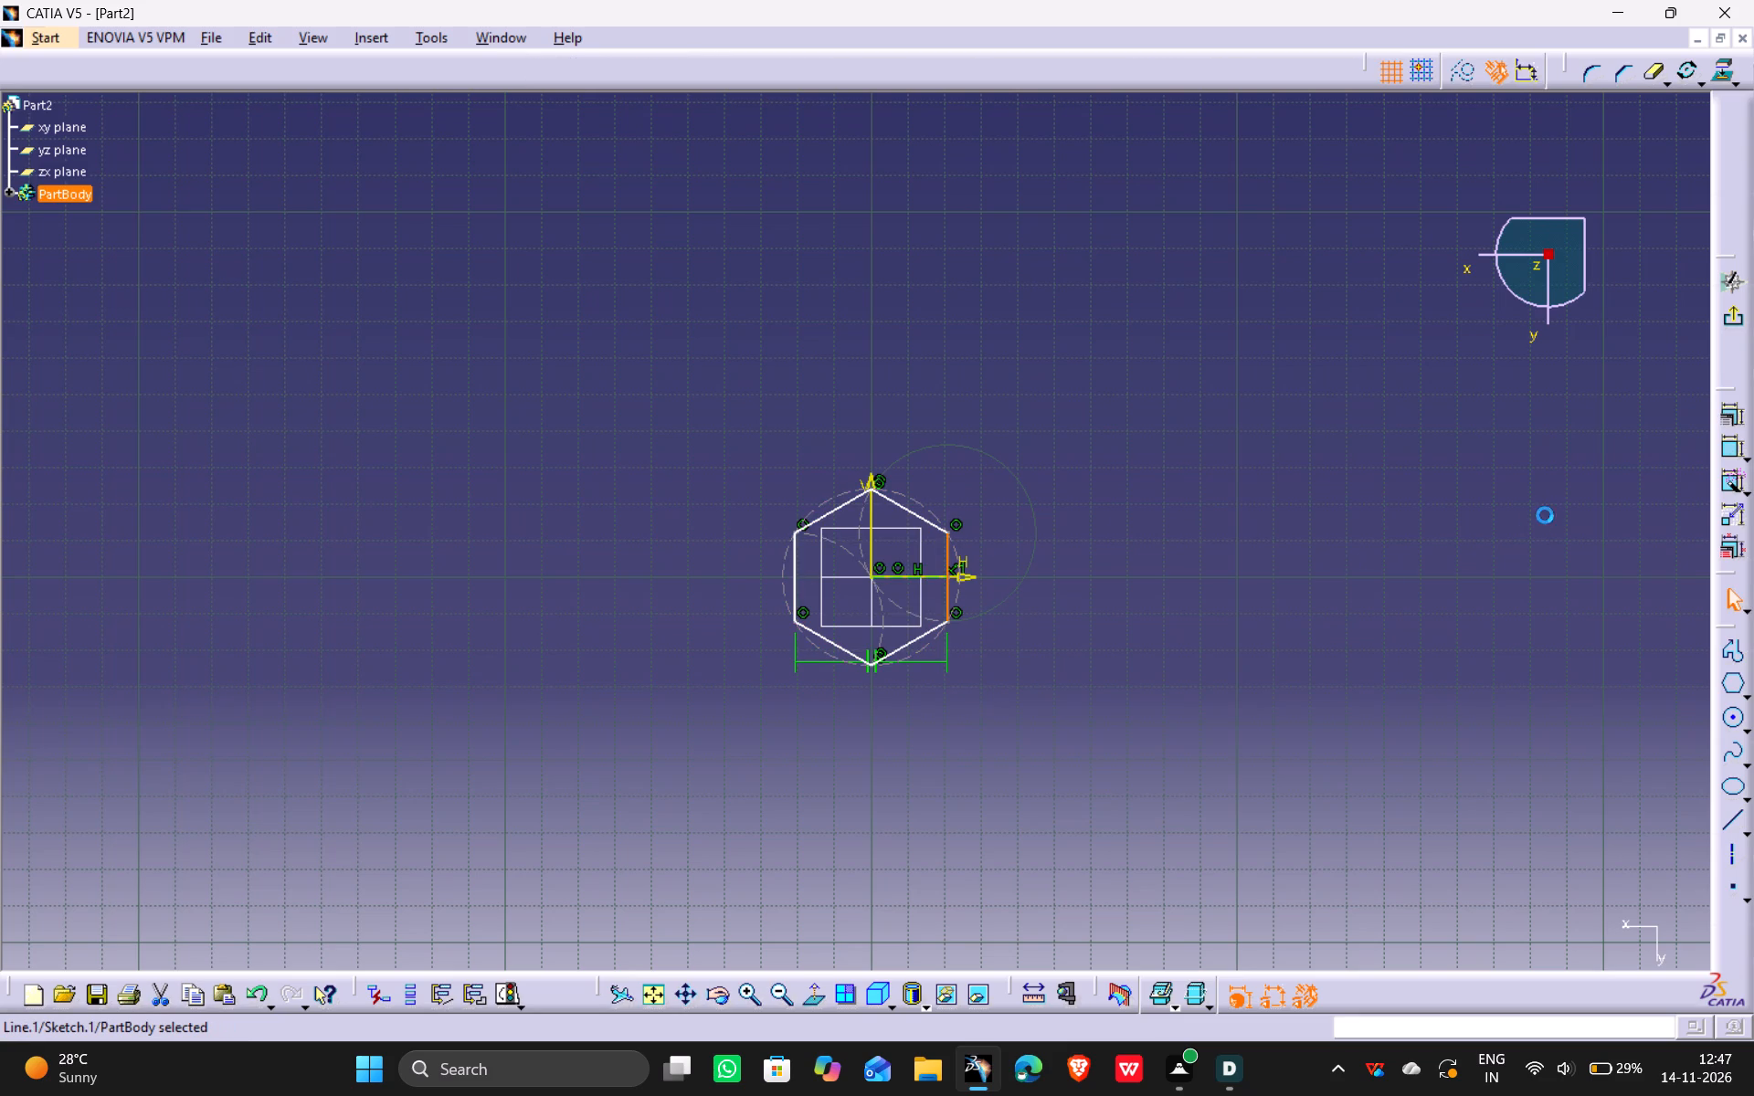
left_click(1729, 452)
left_click(1248, 474)
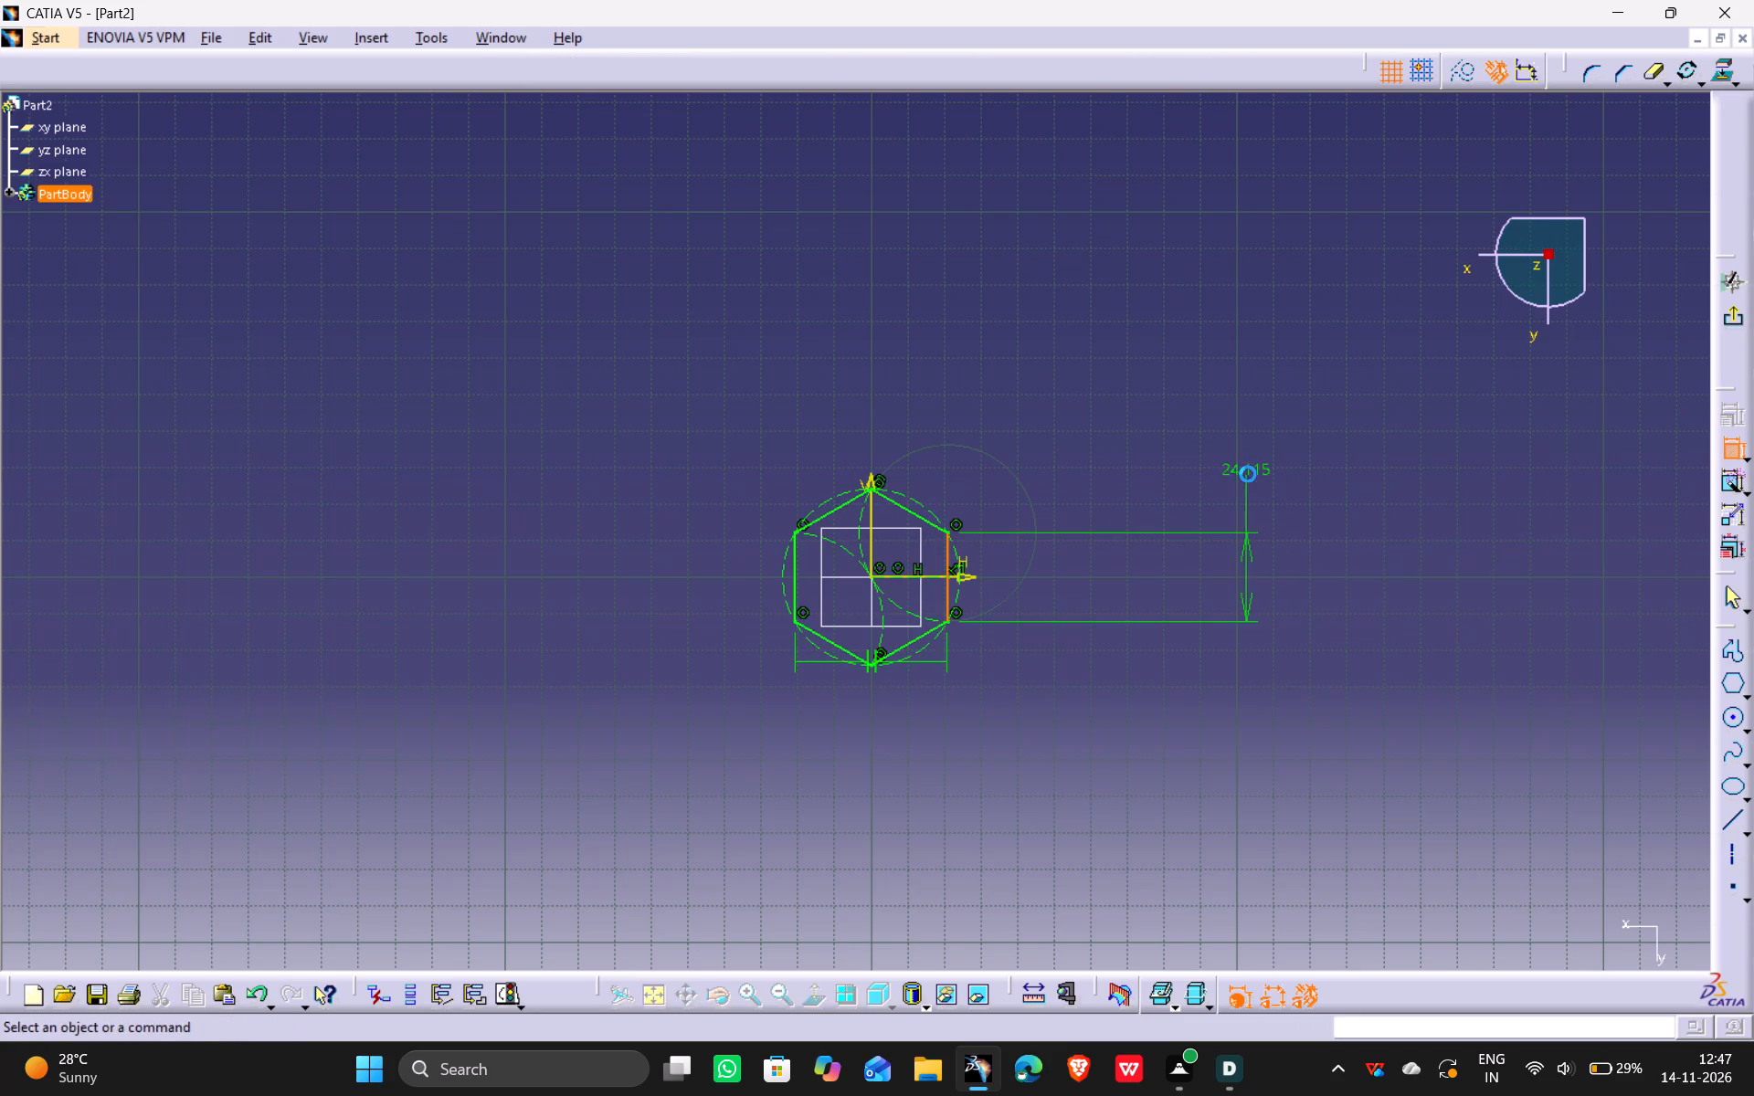
double_click(1251, 471)
type("13")
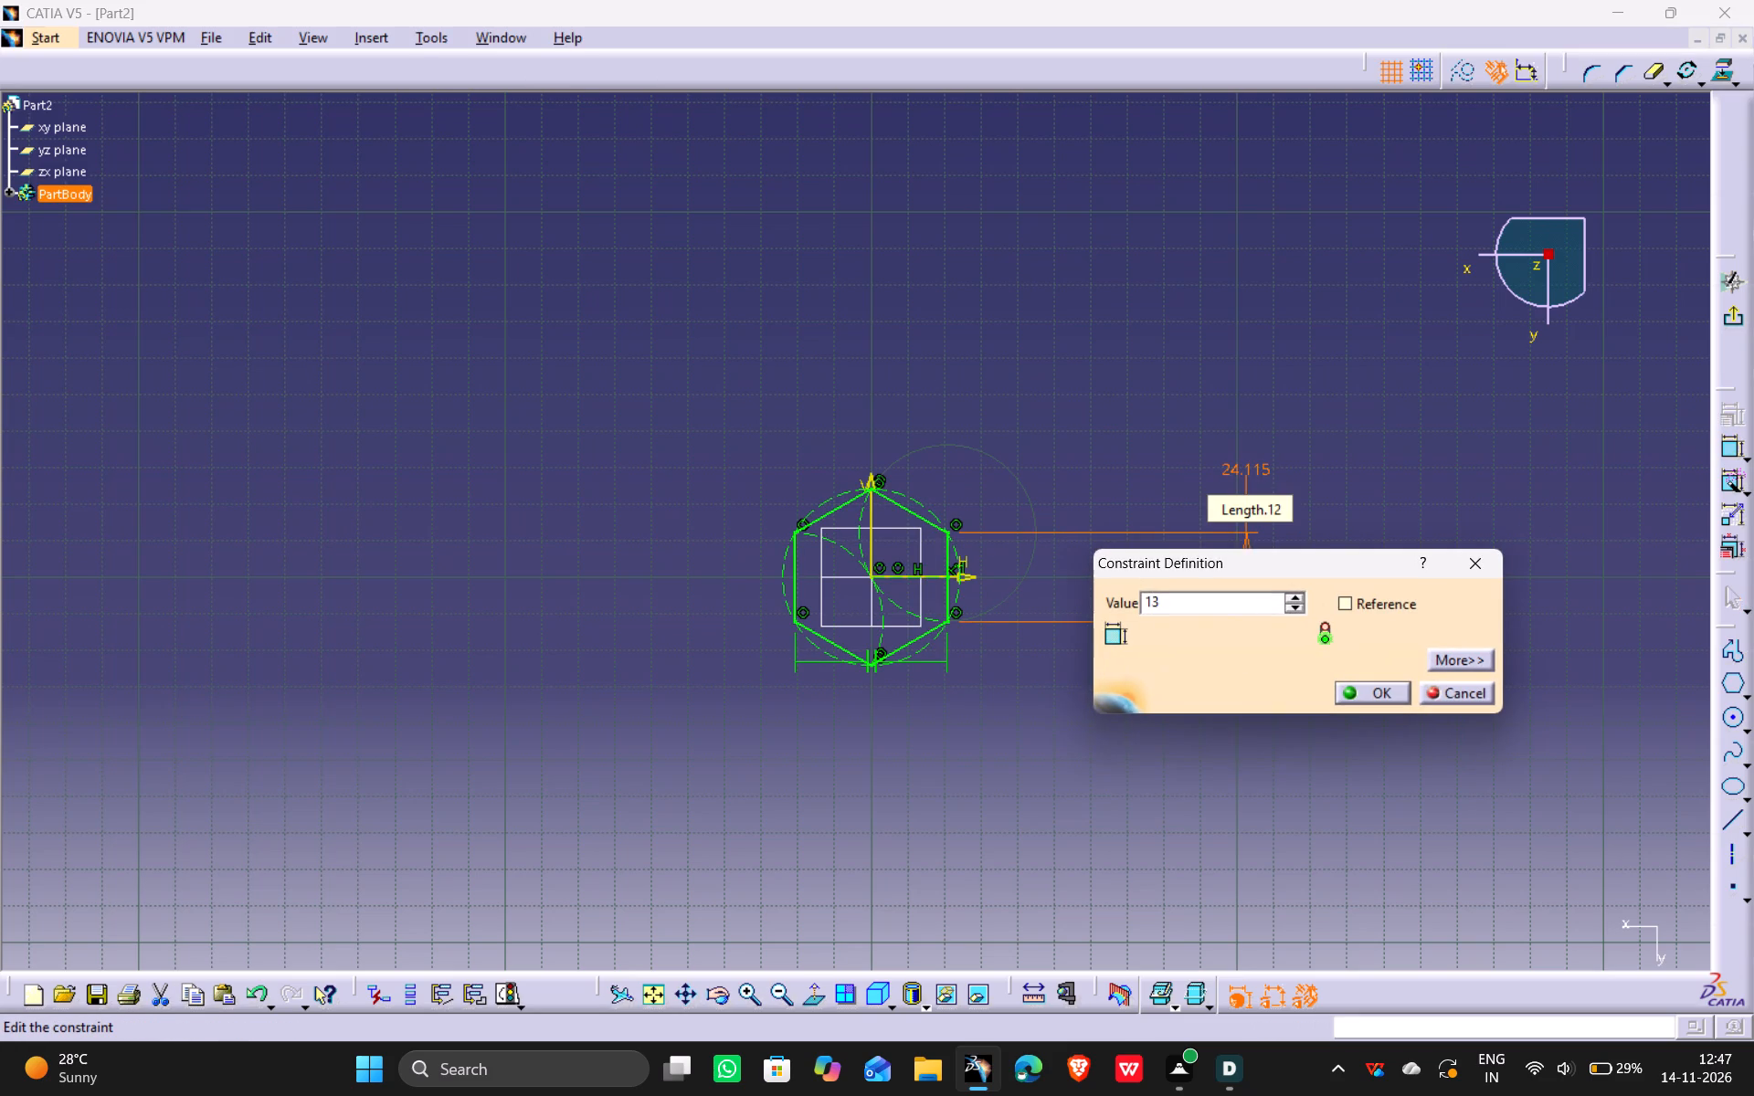
key("Return")
left_click(944, 744)
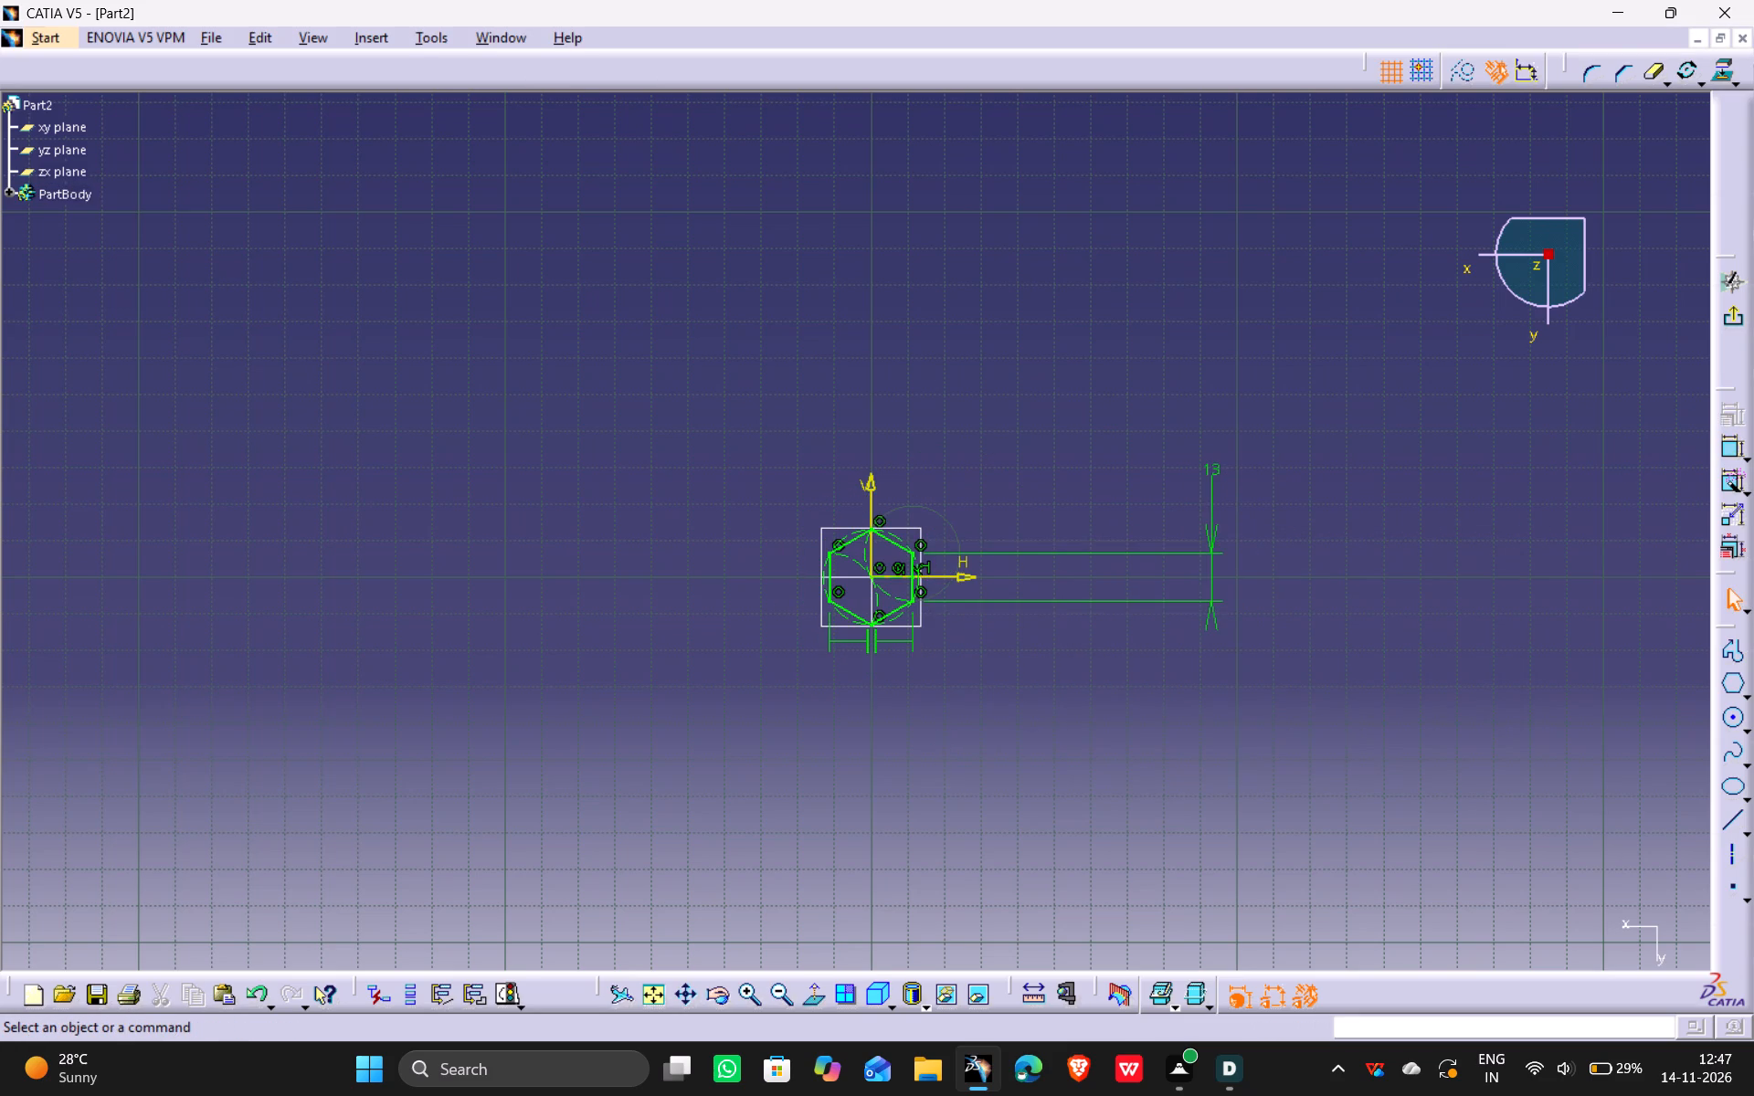
middle_click_drag(912, 783, 906, 741, "ctrl")
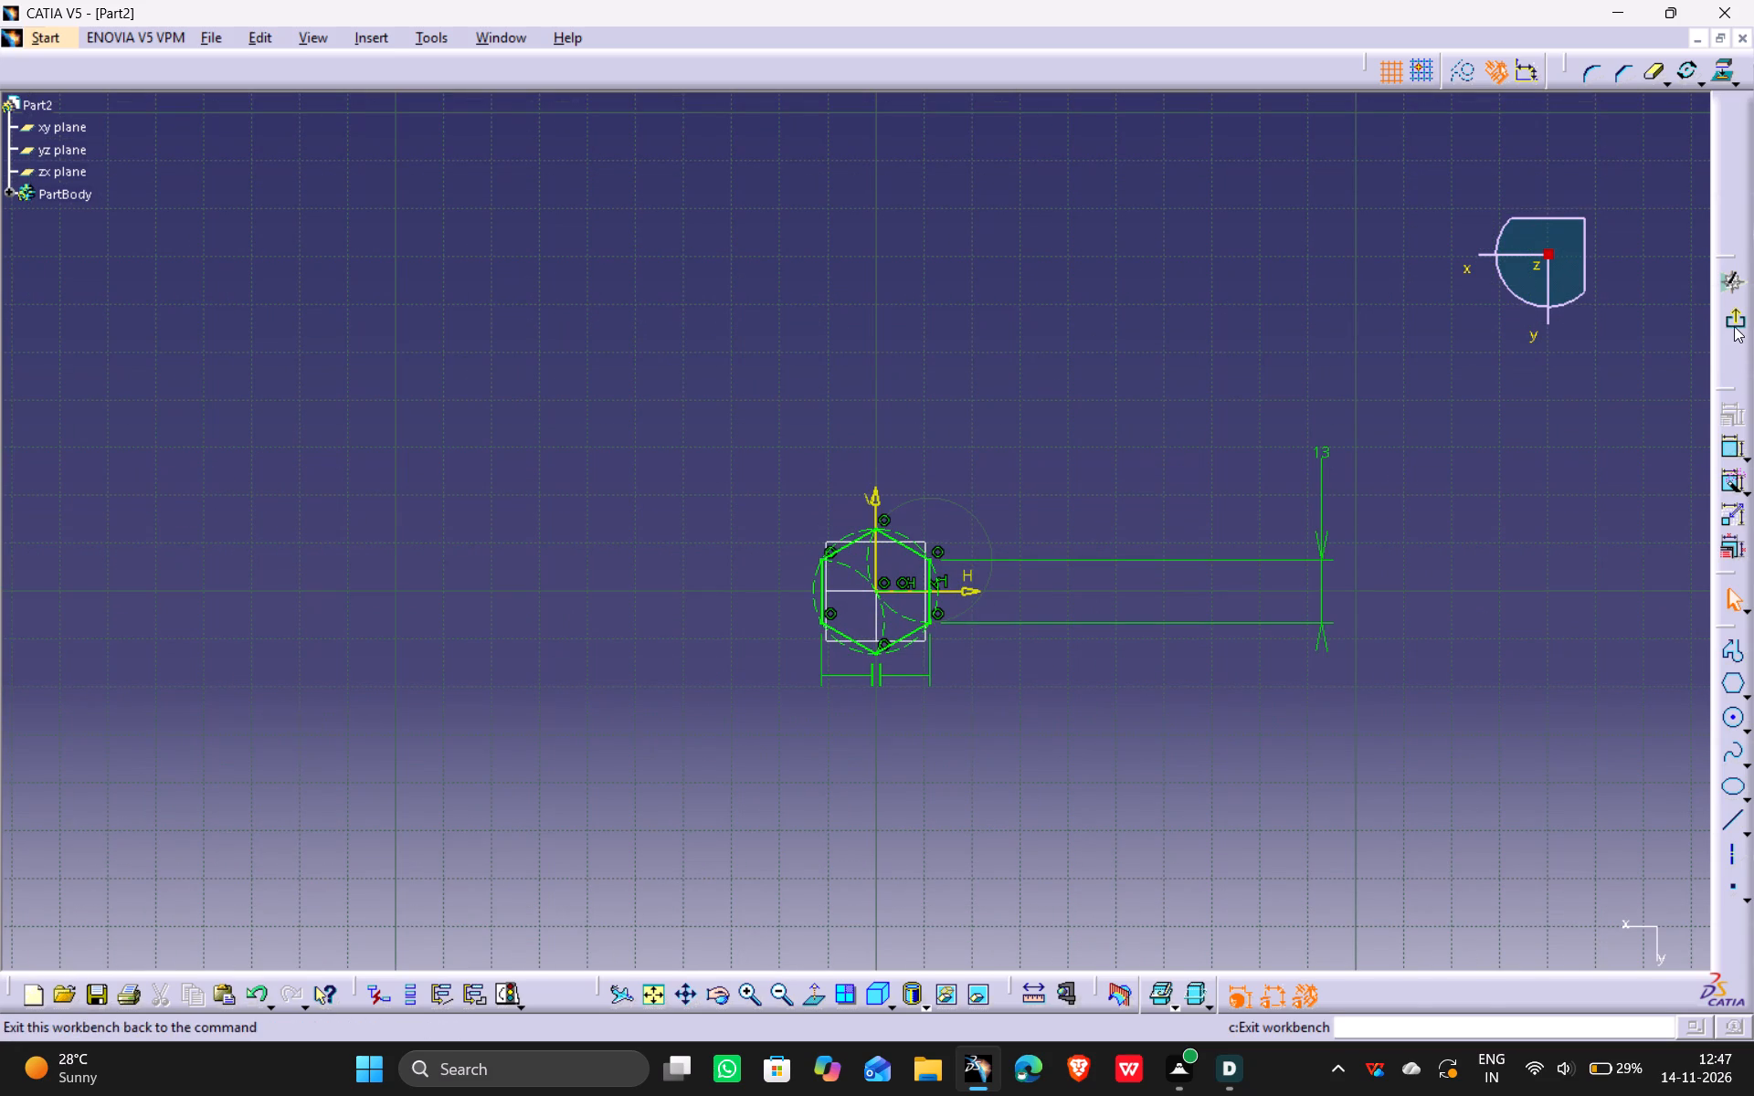
left_click(1734, 326)
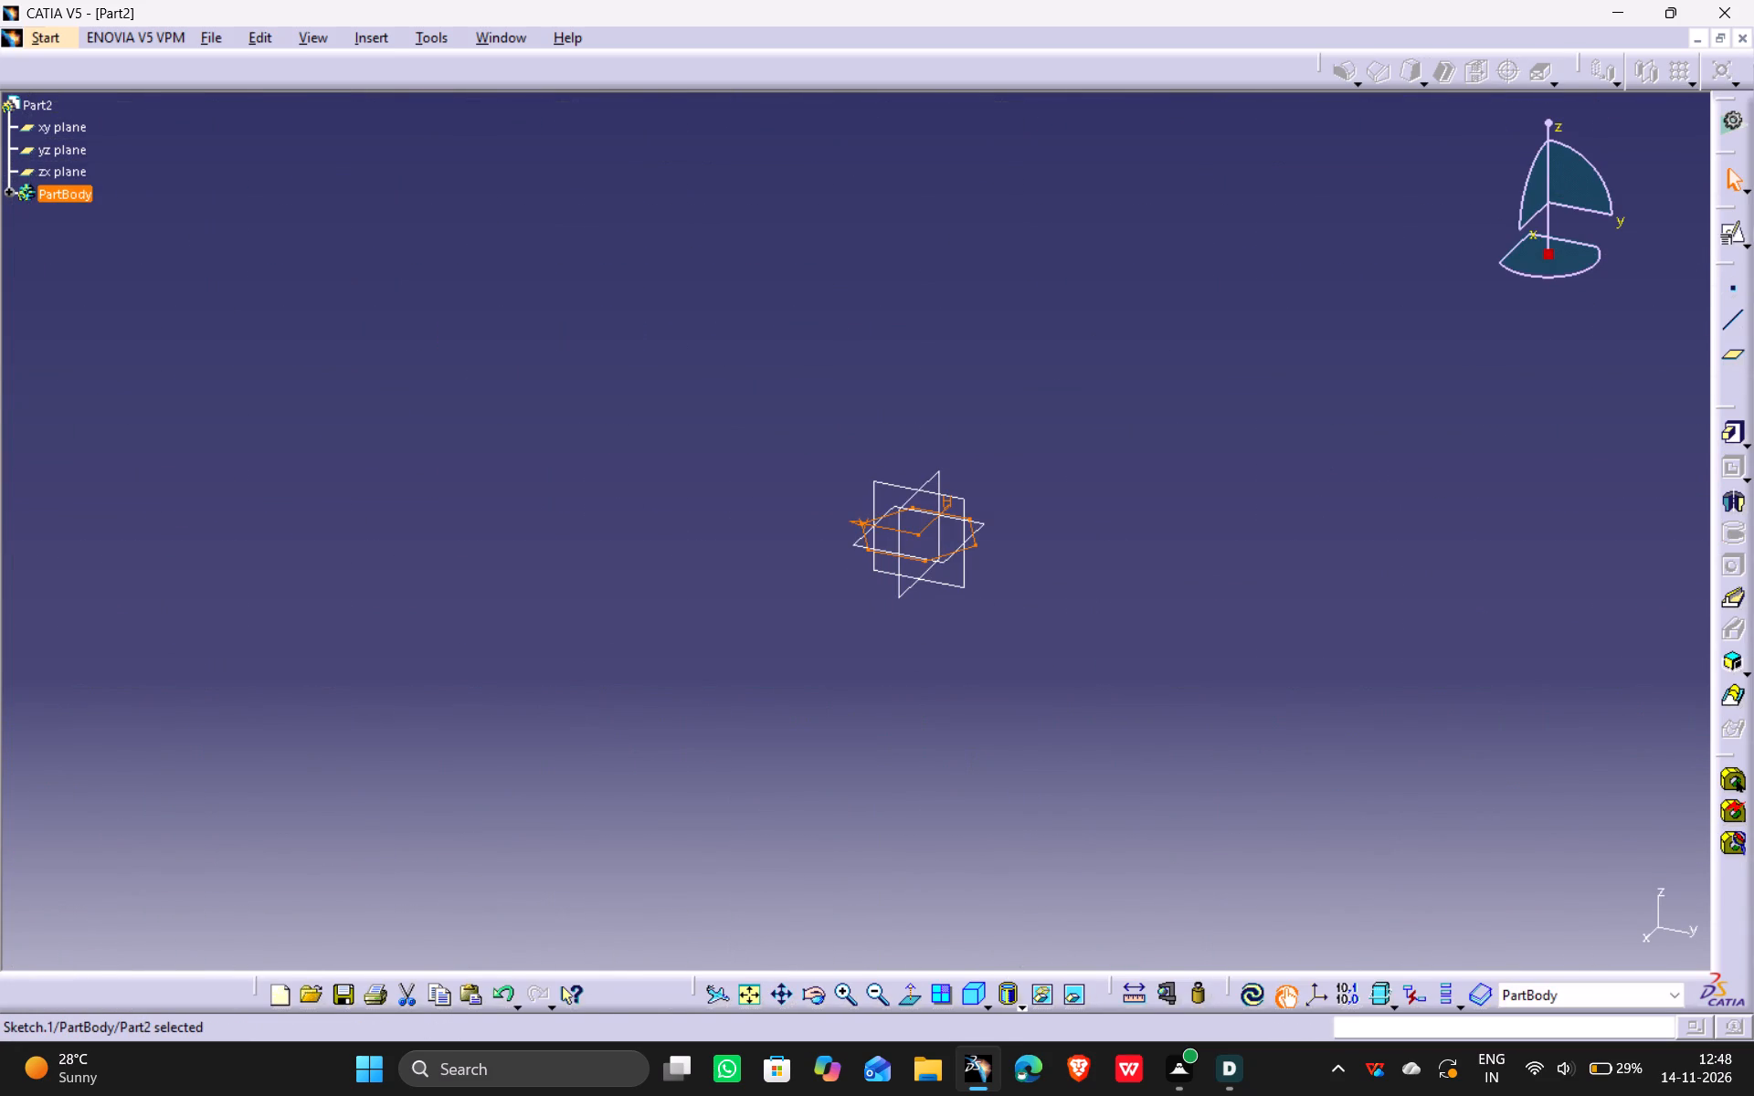
Pad the hexagon sketch with a length of 10 mm and mirrored extent.
left_click(1730, 433)
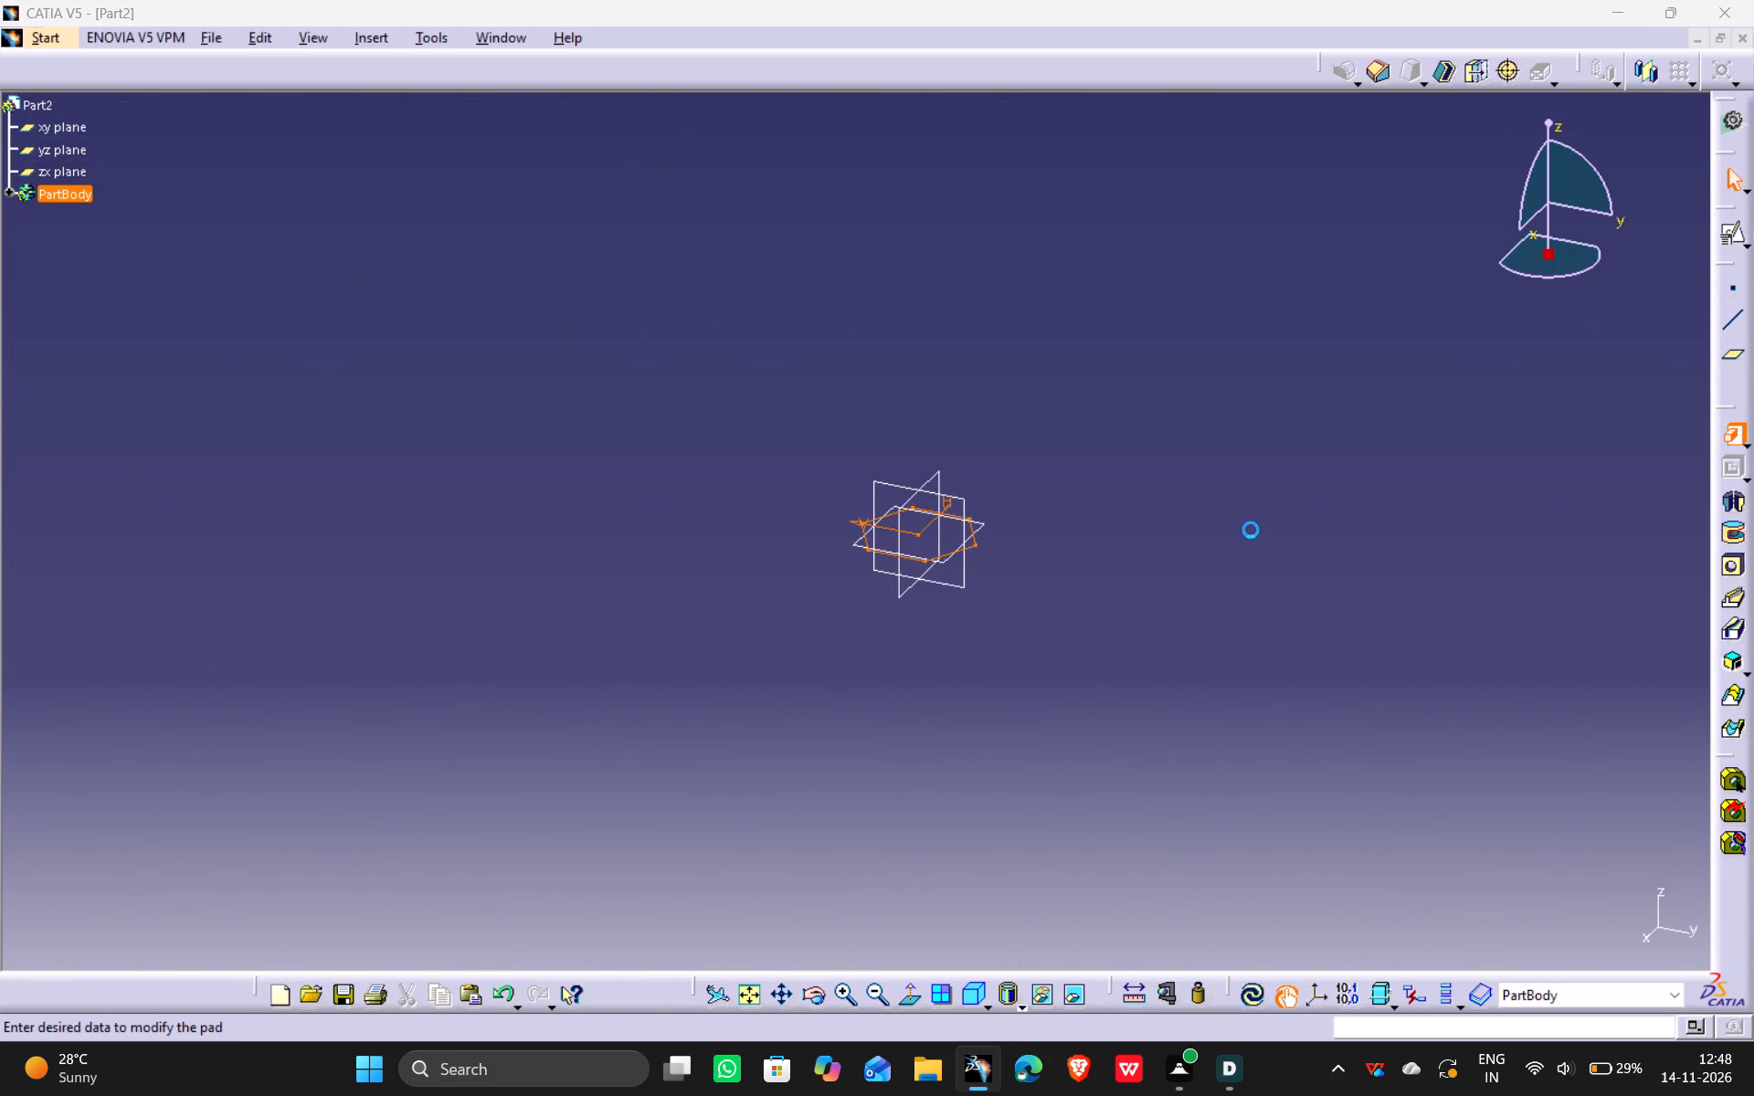
type("10")
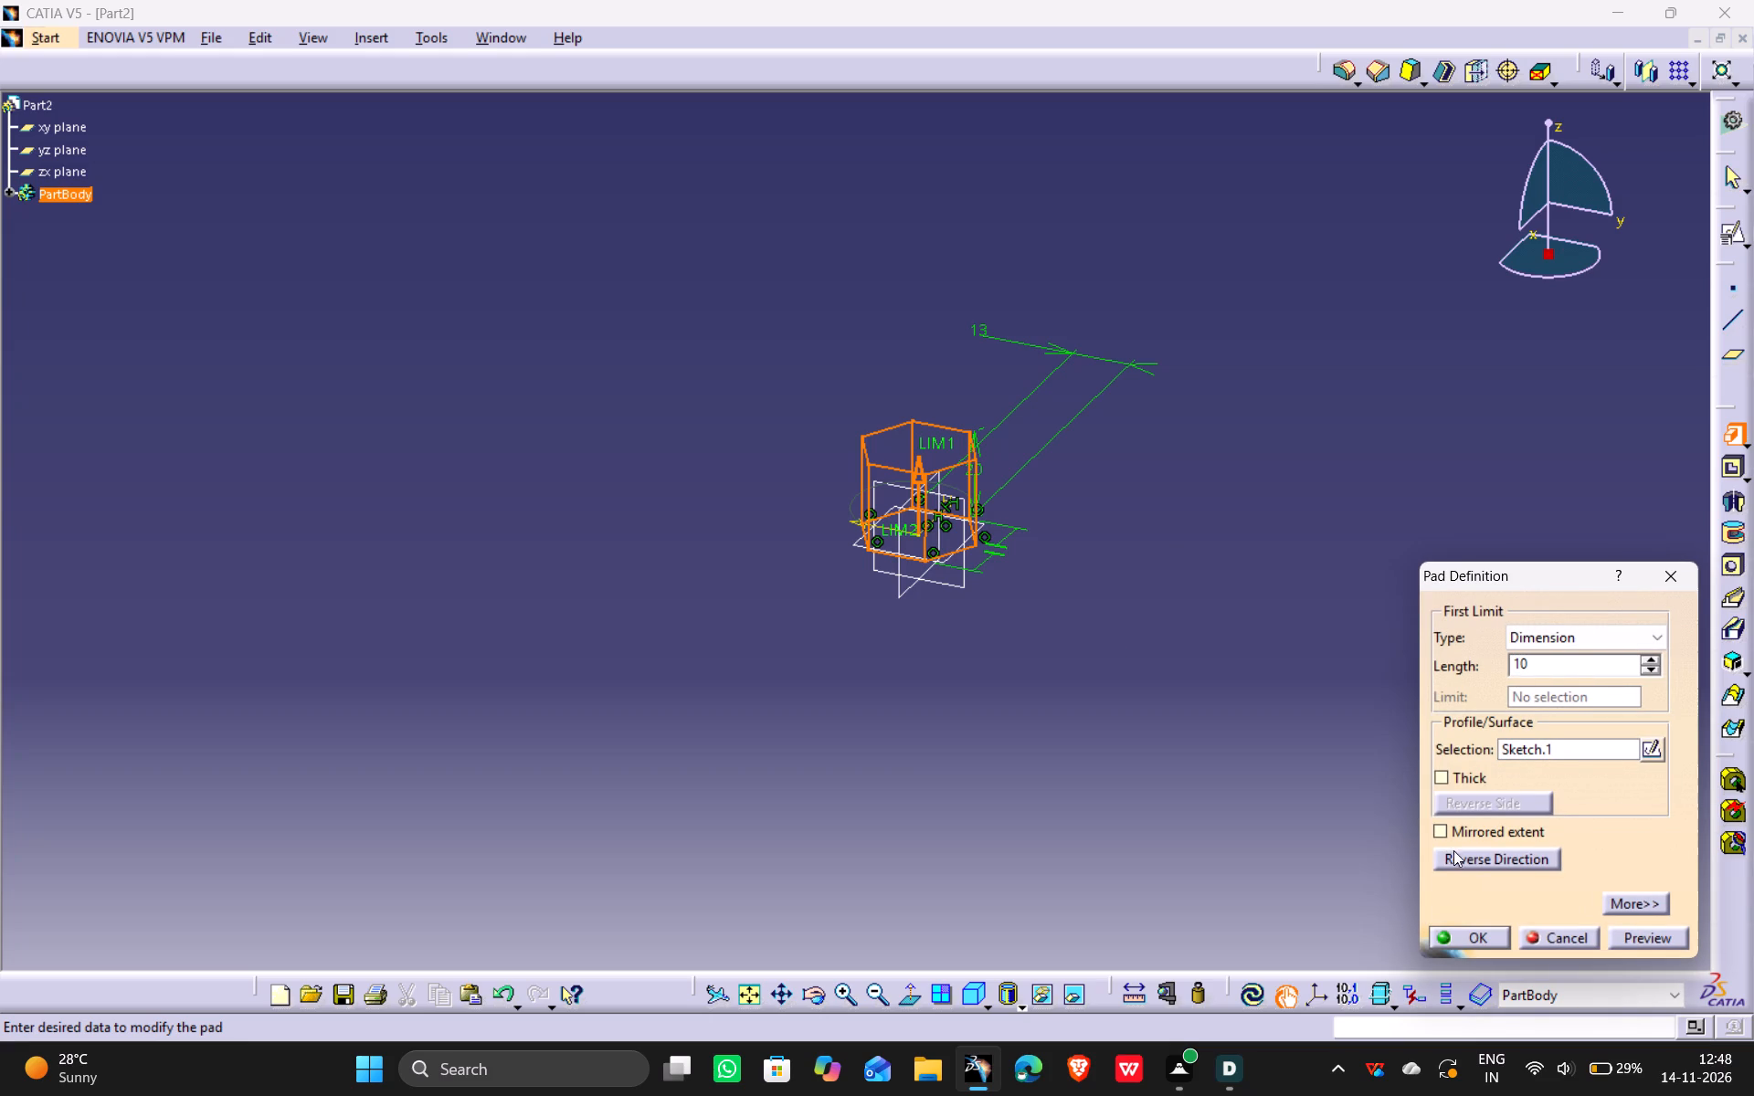
left_click(1499, 832)
left_click(1625, 928)
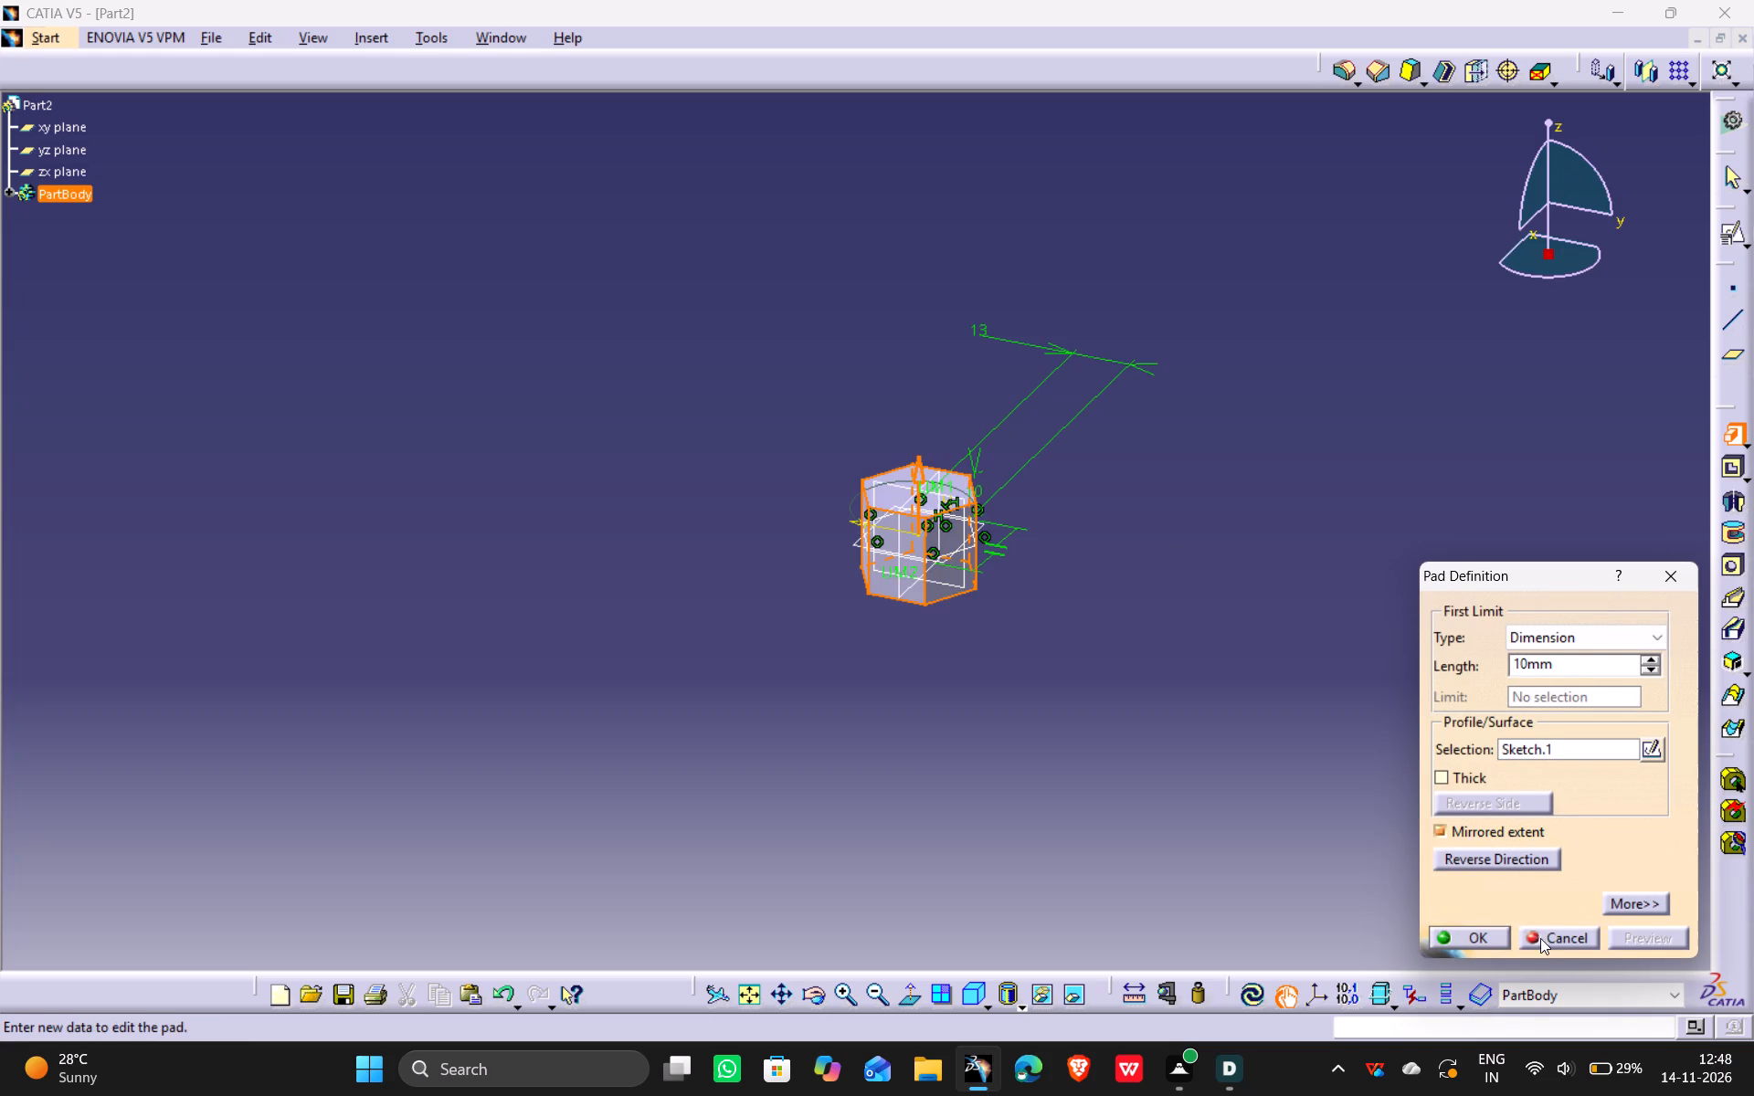
left_click(1485, 939)
left_click(1179, 759)
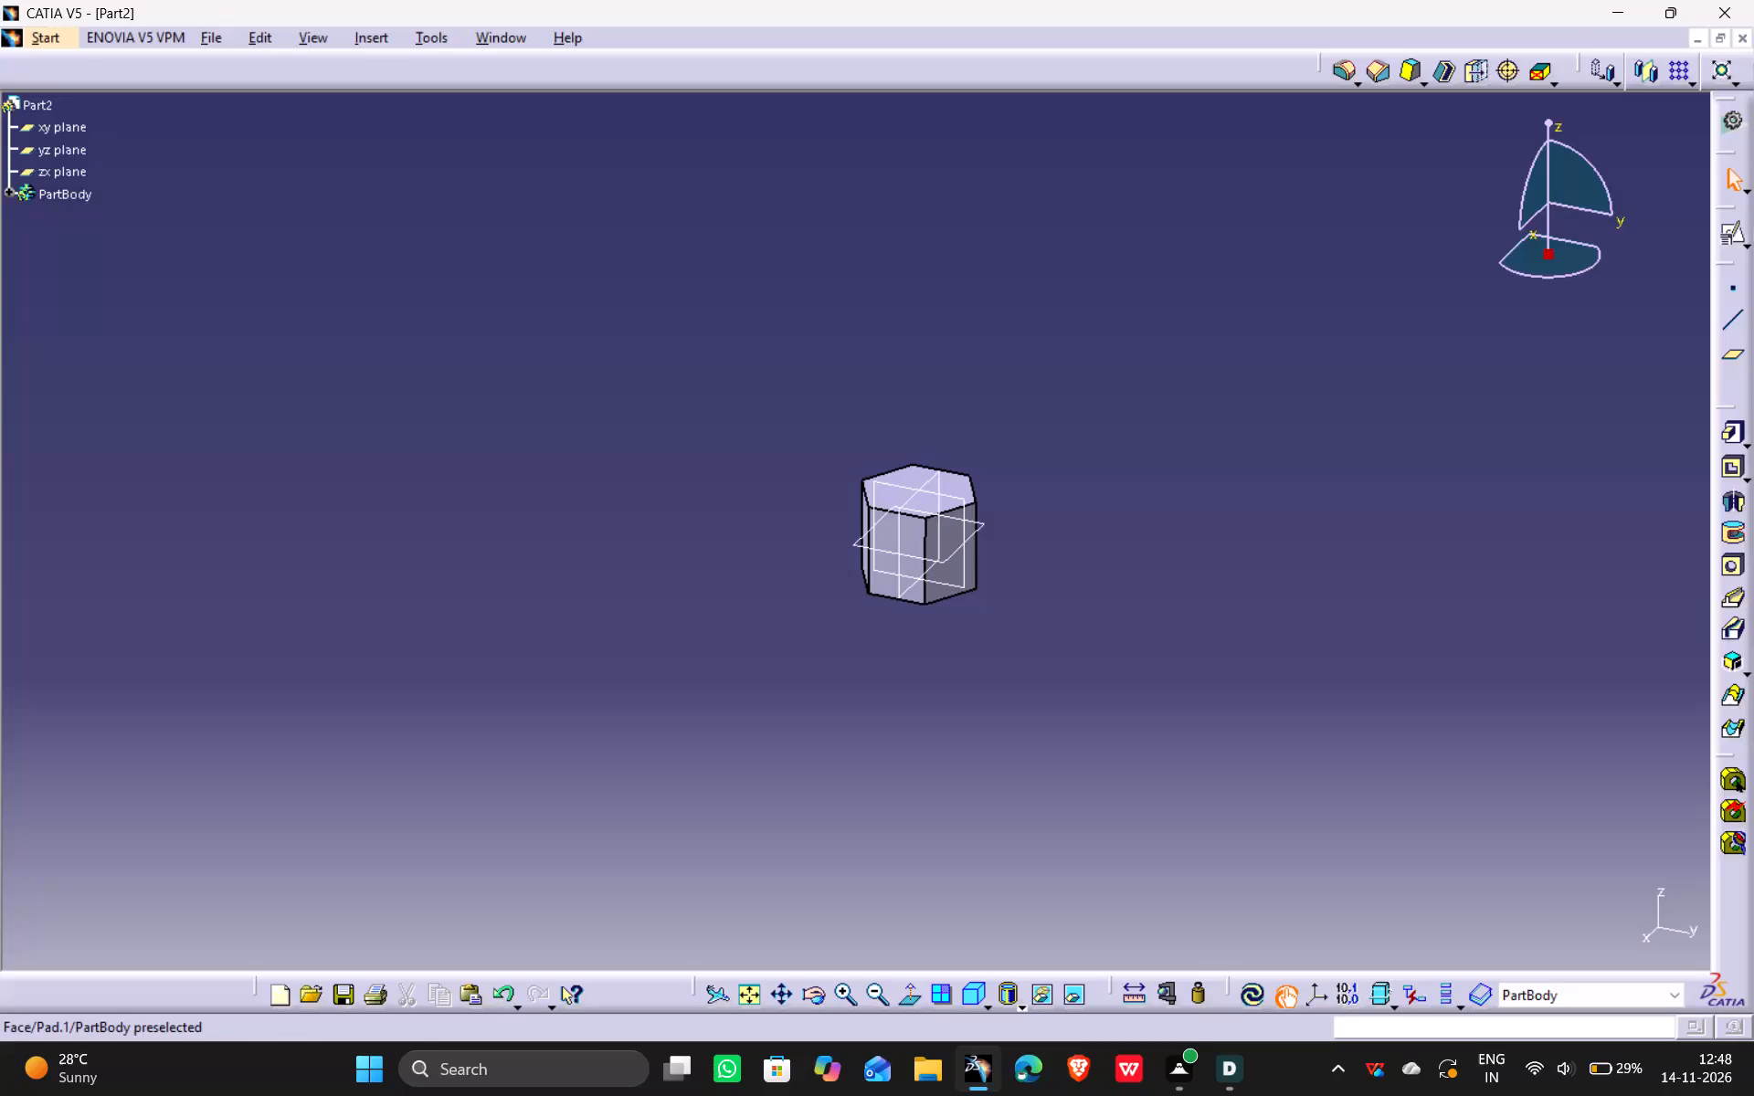
Select the xy plane through the middle of the hexagonal prism.
left_click(952, 554)
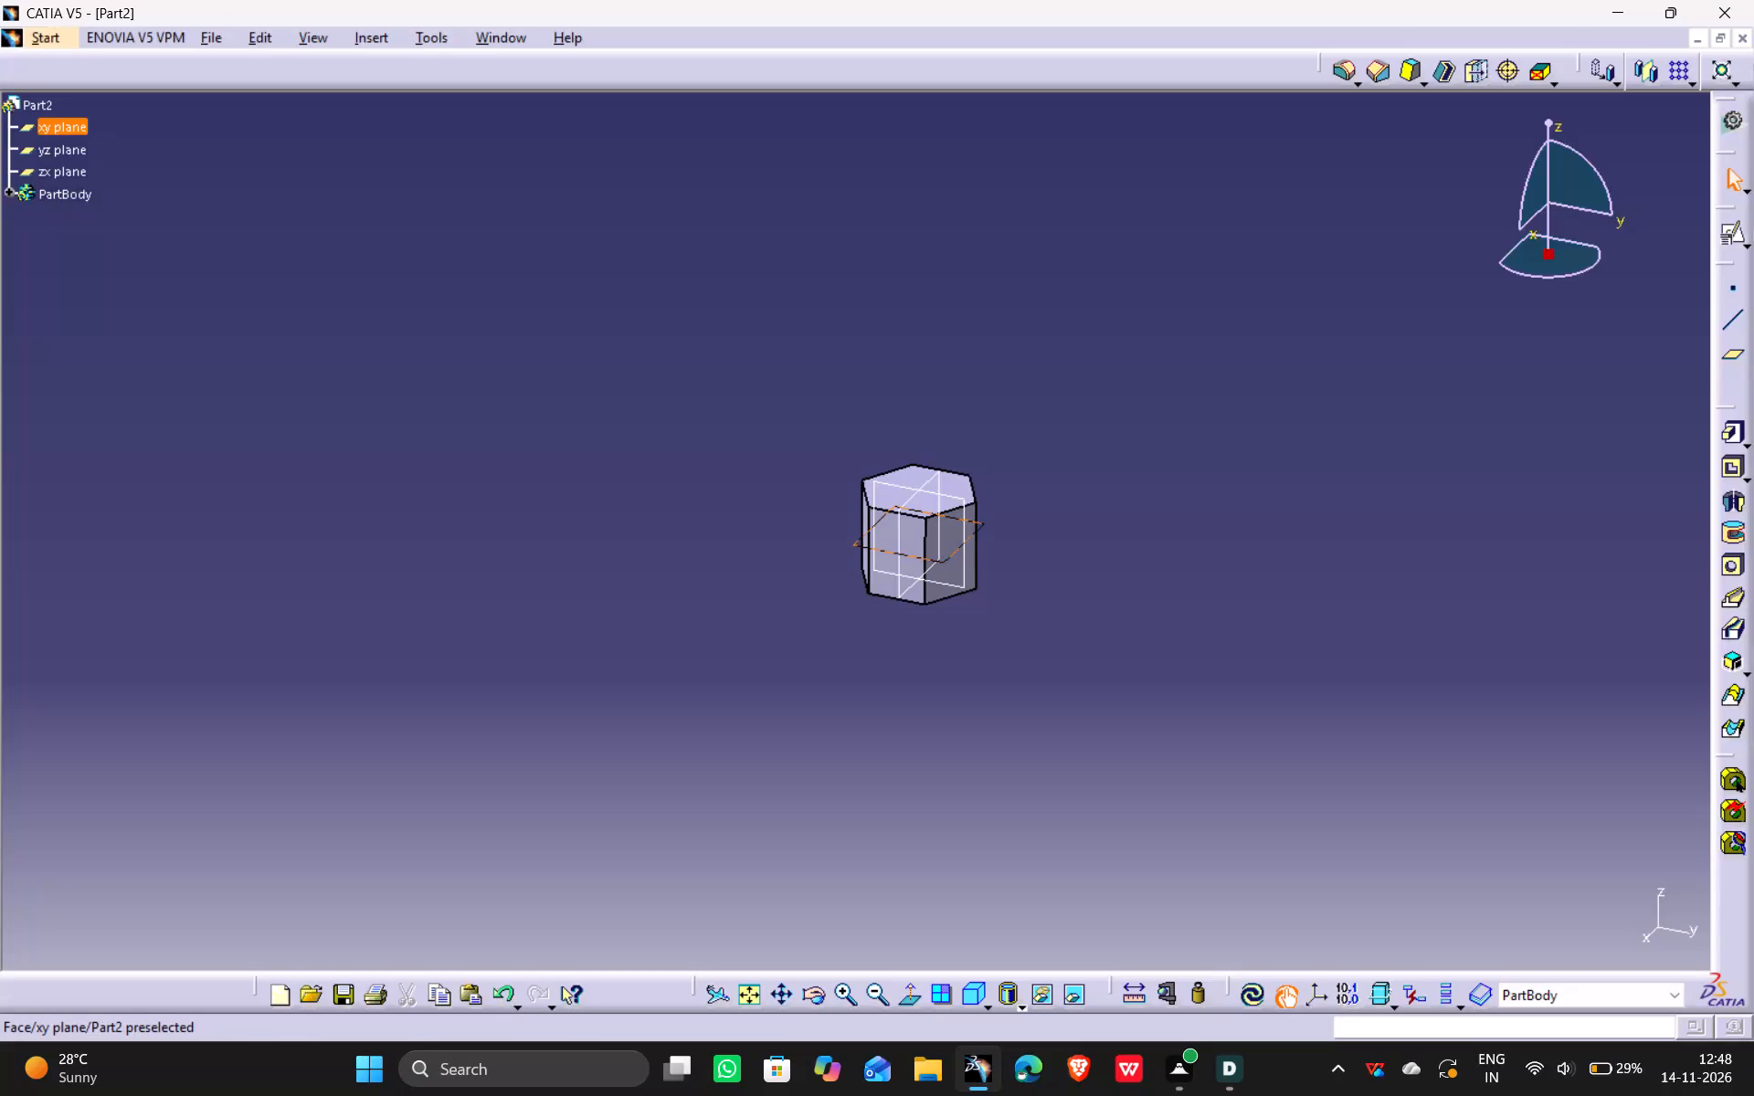
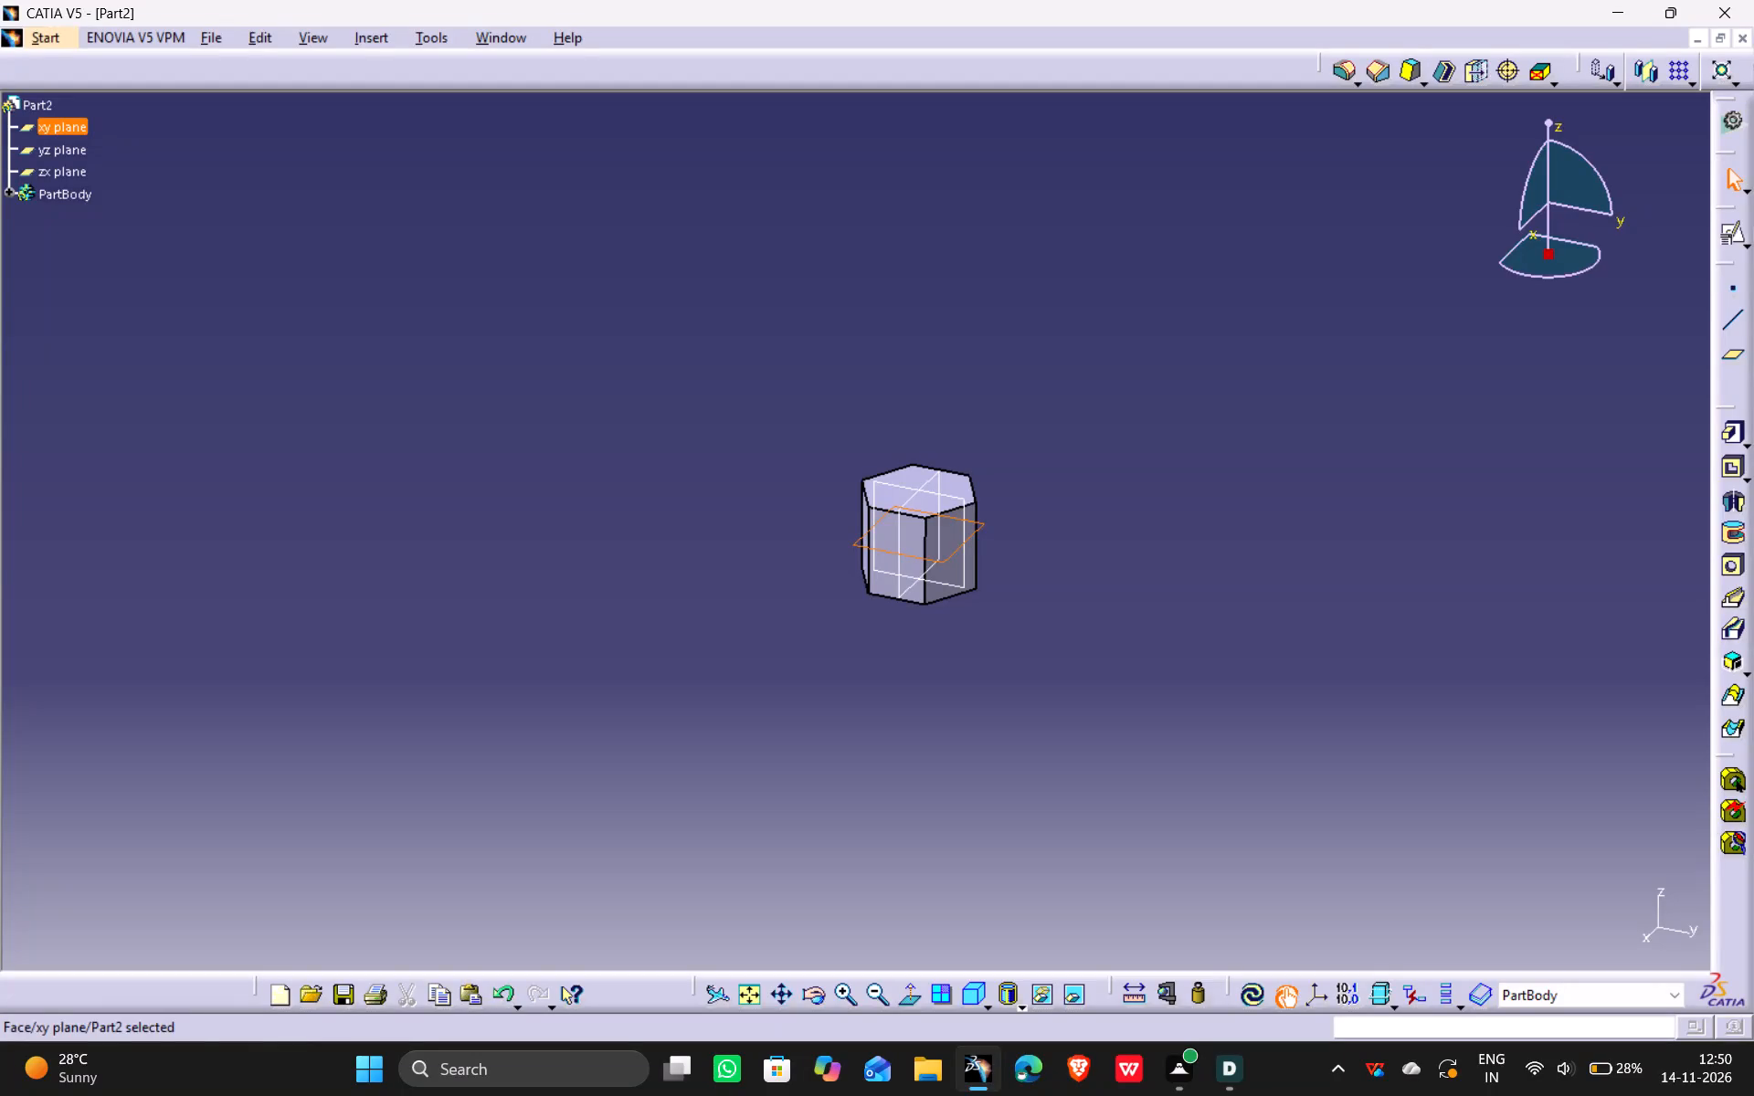
Start a positioned sketch on the hexagonal prism's top face with Reverse H and Swap enabled.
left_click(1067, 498)
middle_click_drag(910, 411, 914, 575)
scroll(910, 411, "down", 1)
left_click_drag(910, 411, 914, 575)
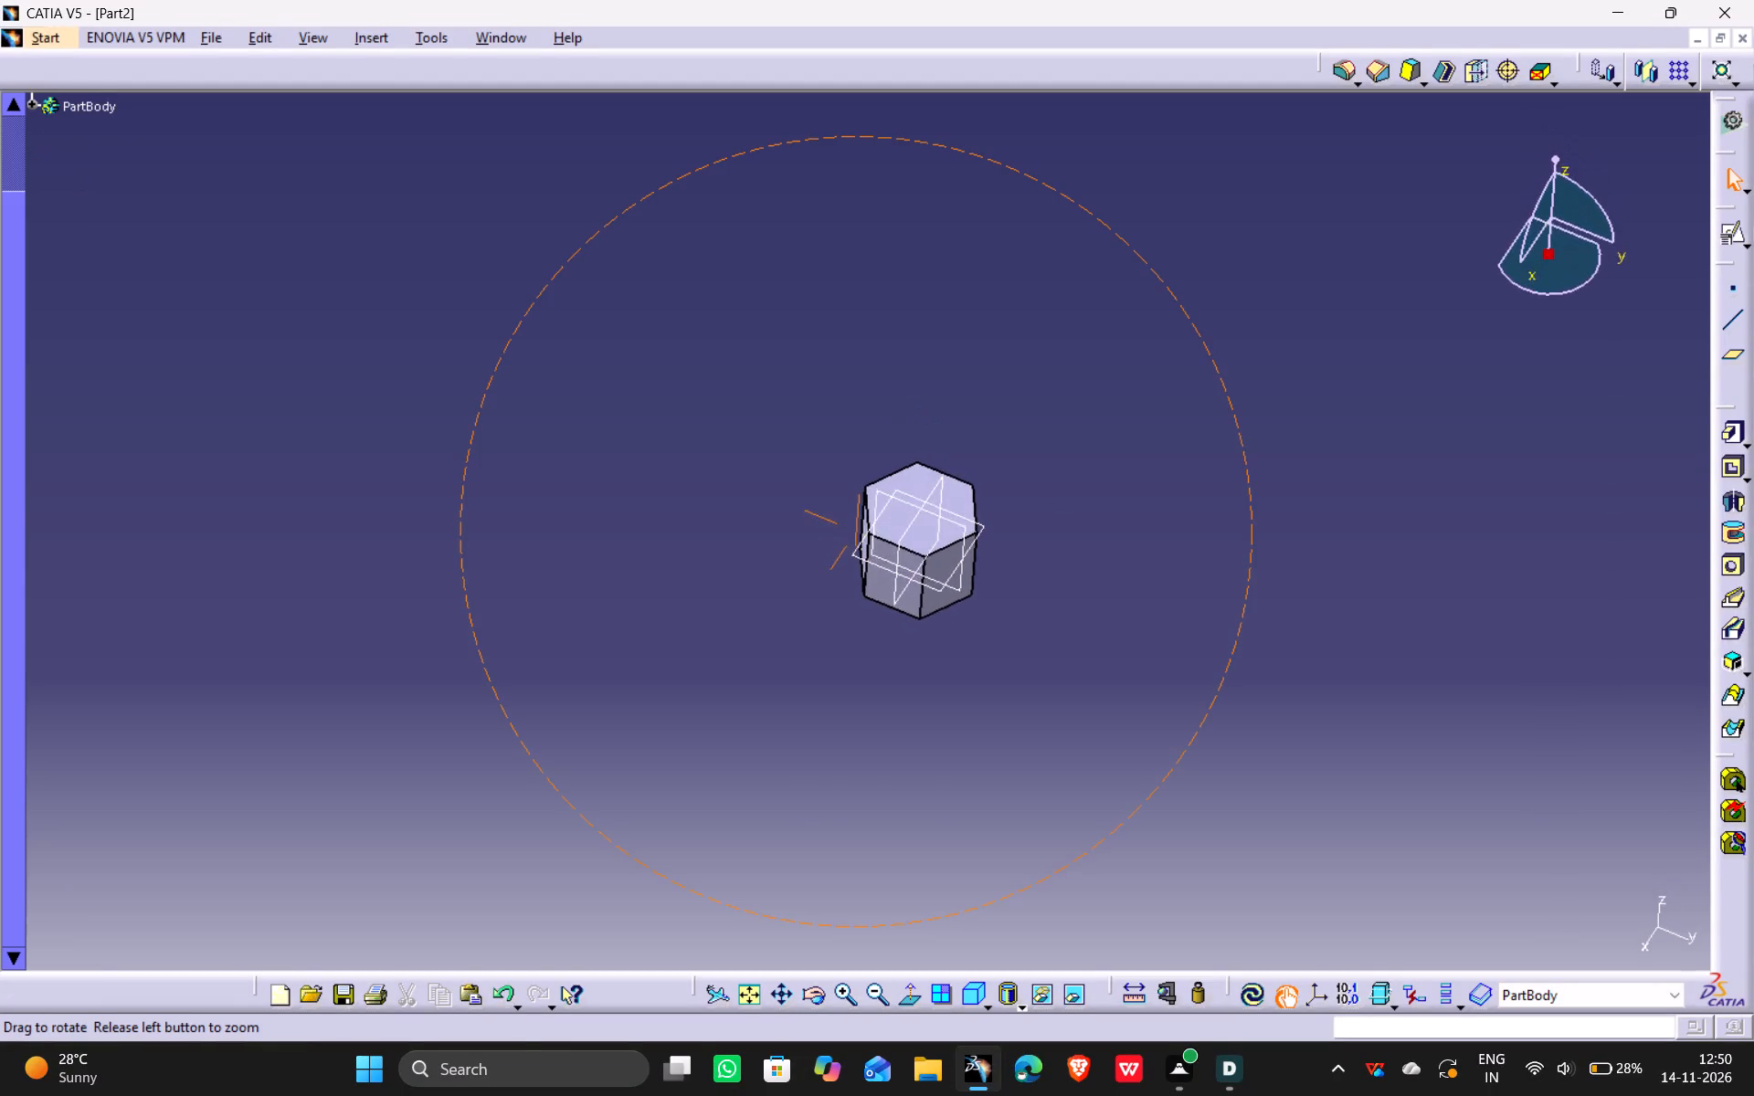
left_click_drag(914, 575, 927, 407)
middle_click_drag(914, 575, 928, 407)
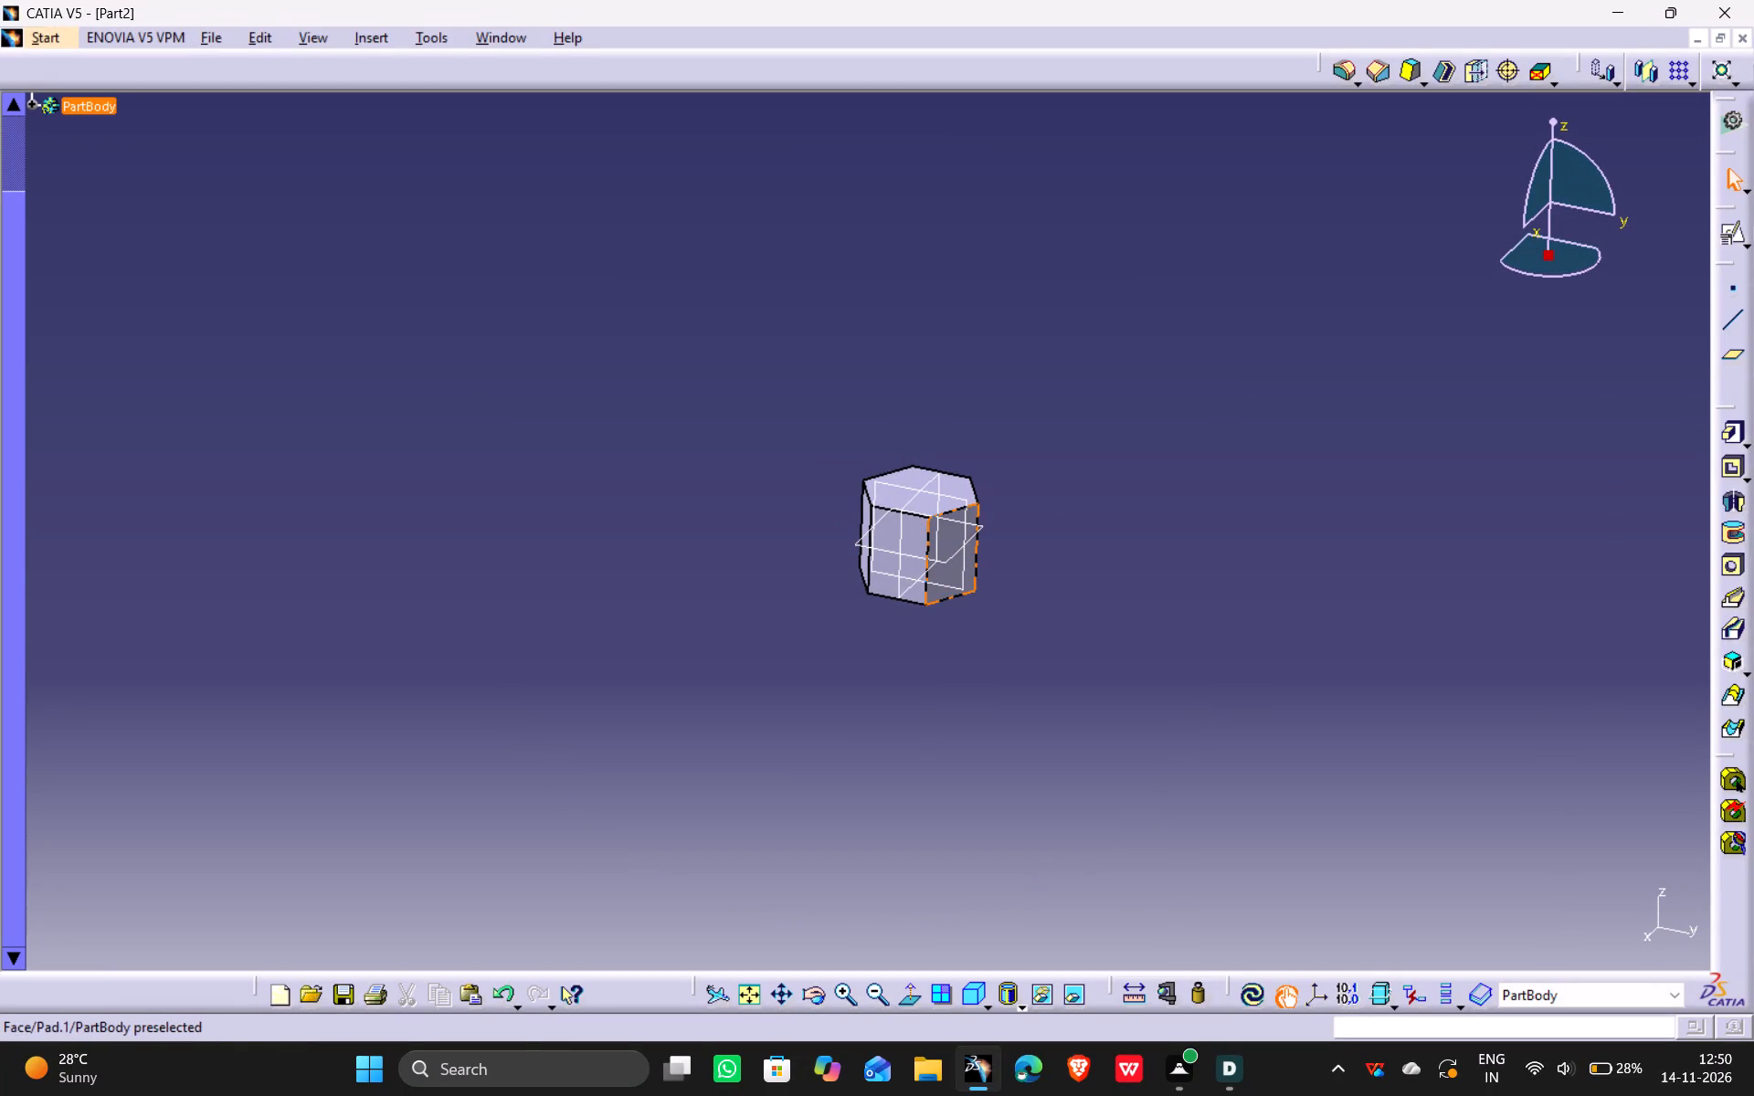
left_click(972, 998)
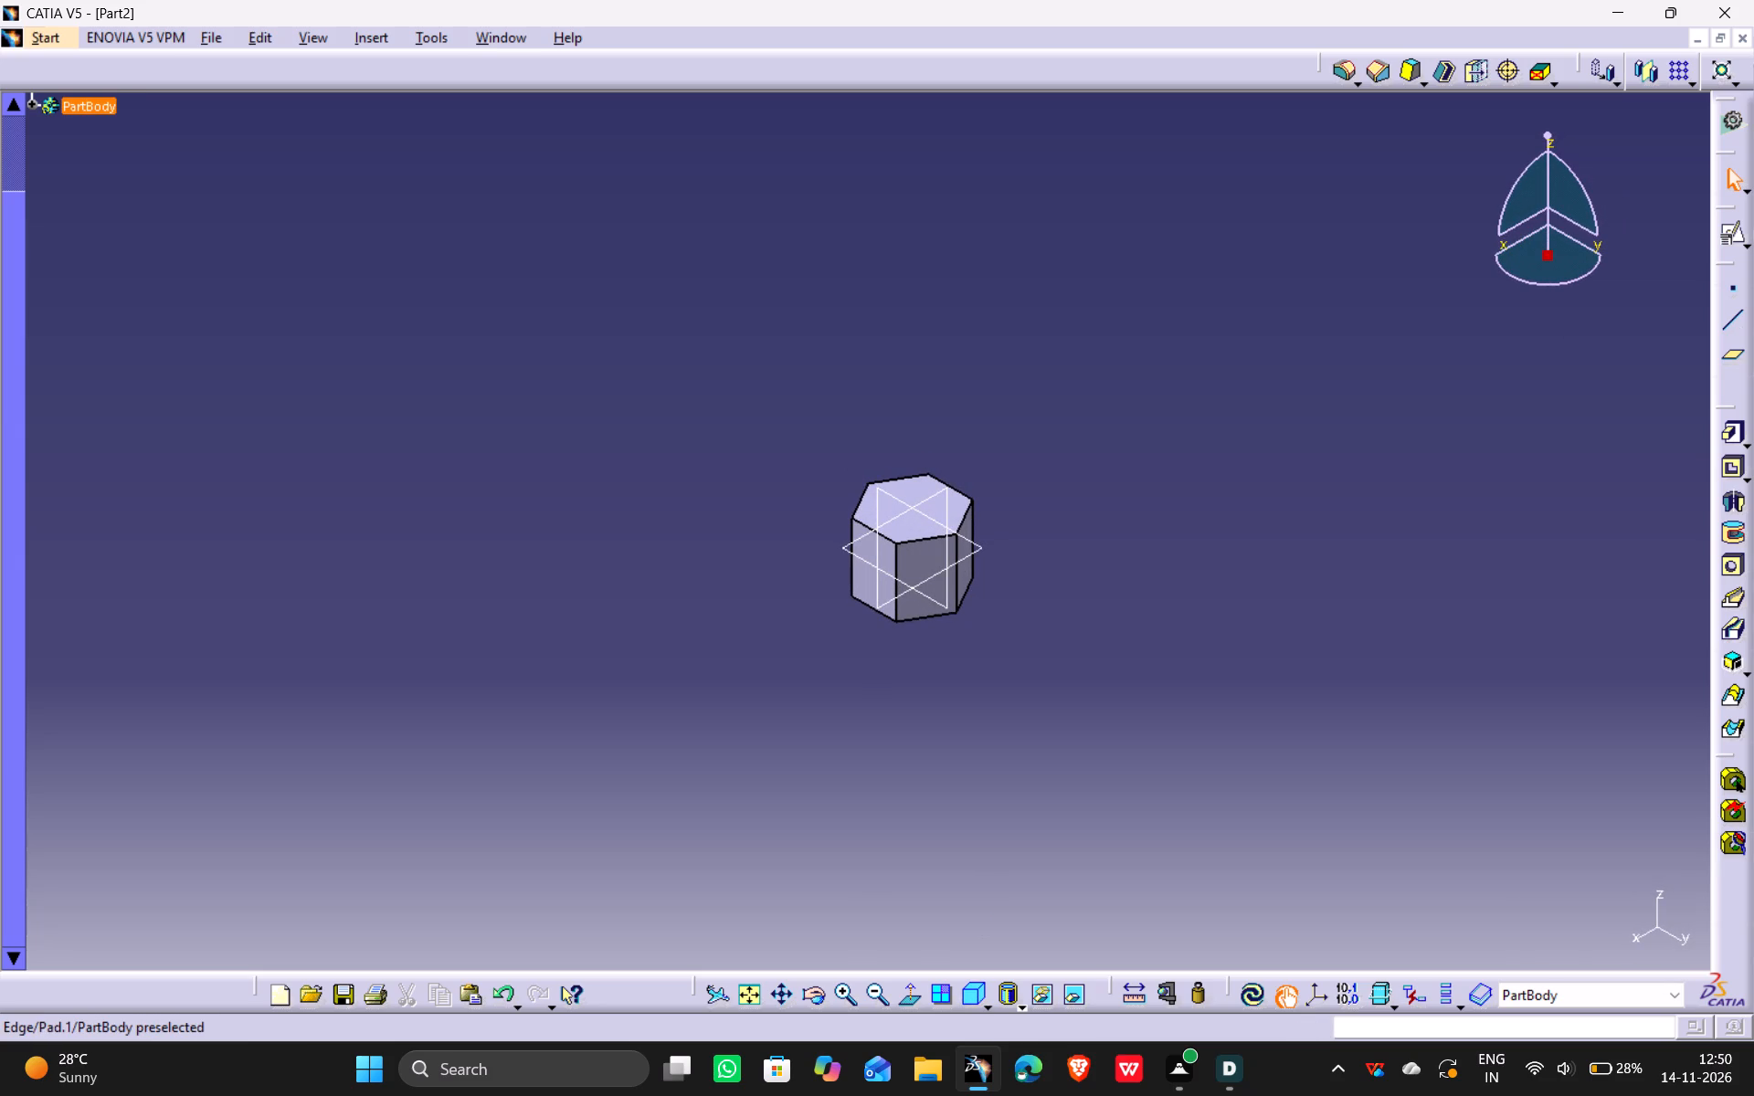
left_click(966, 567)
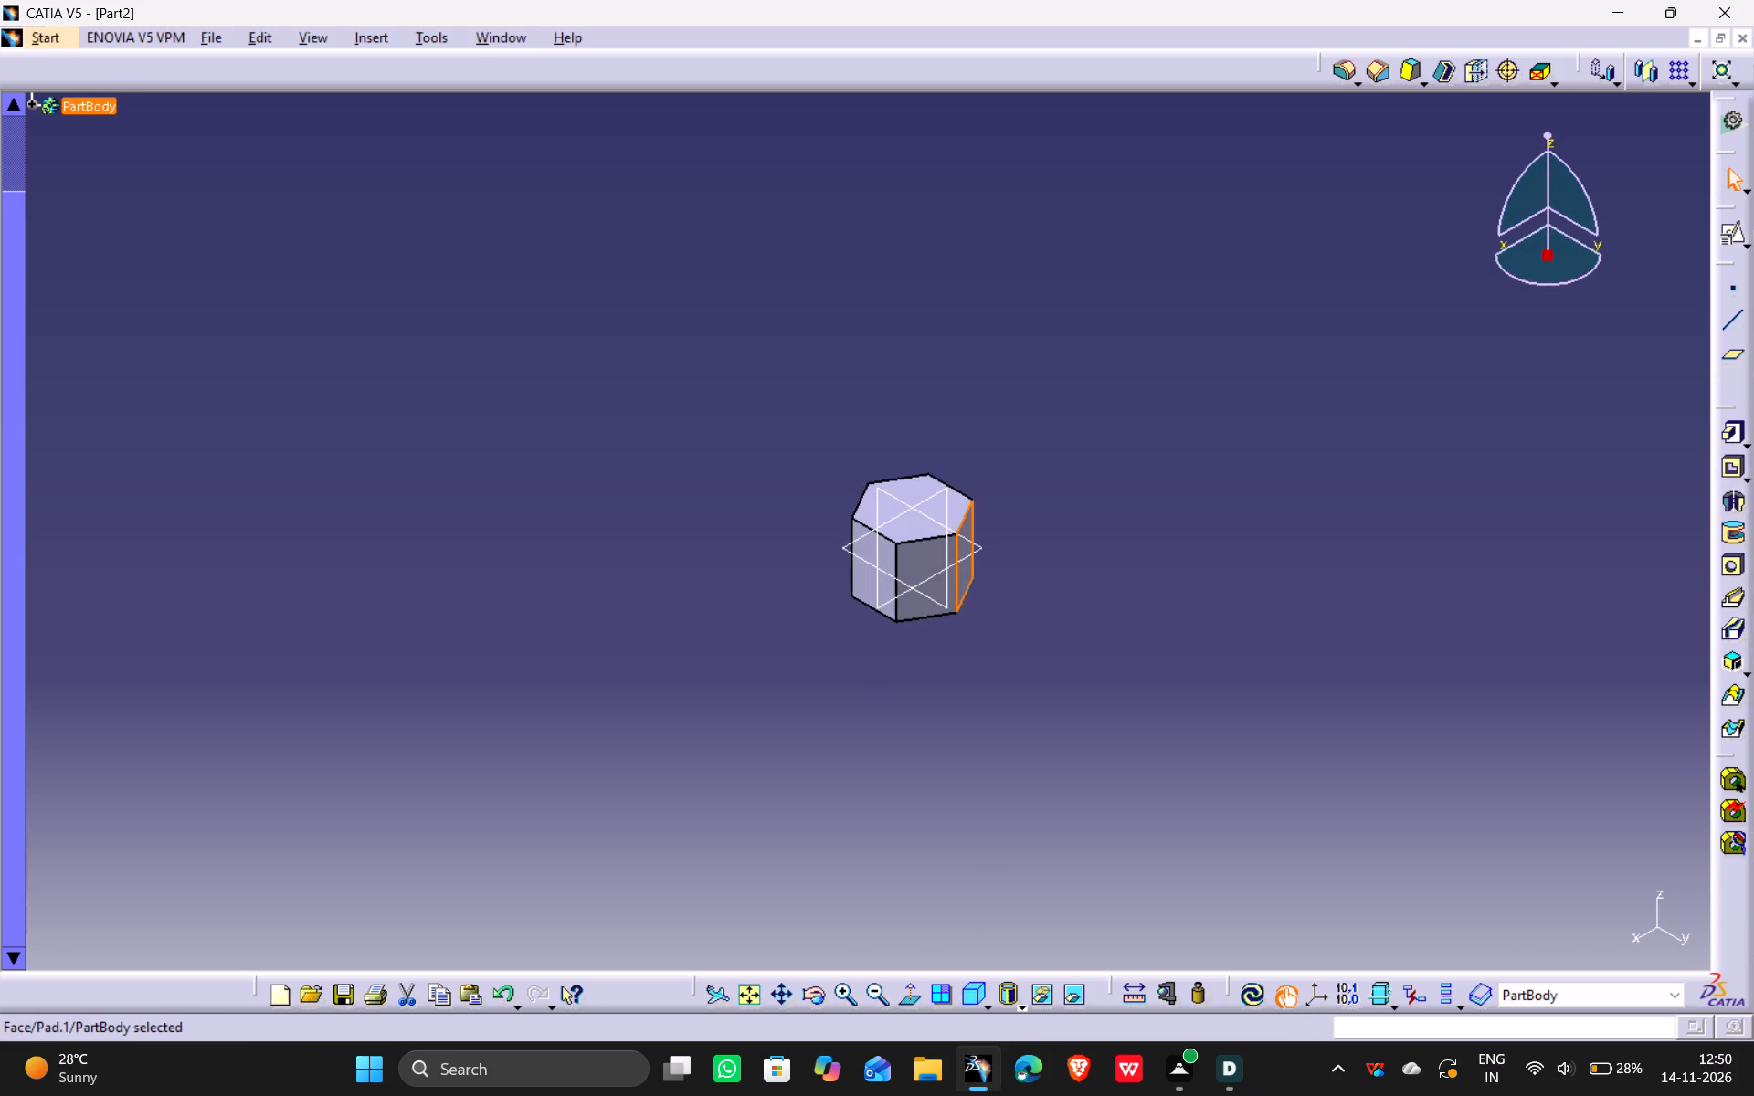
left_click(957, 505)
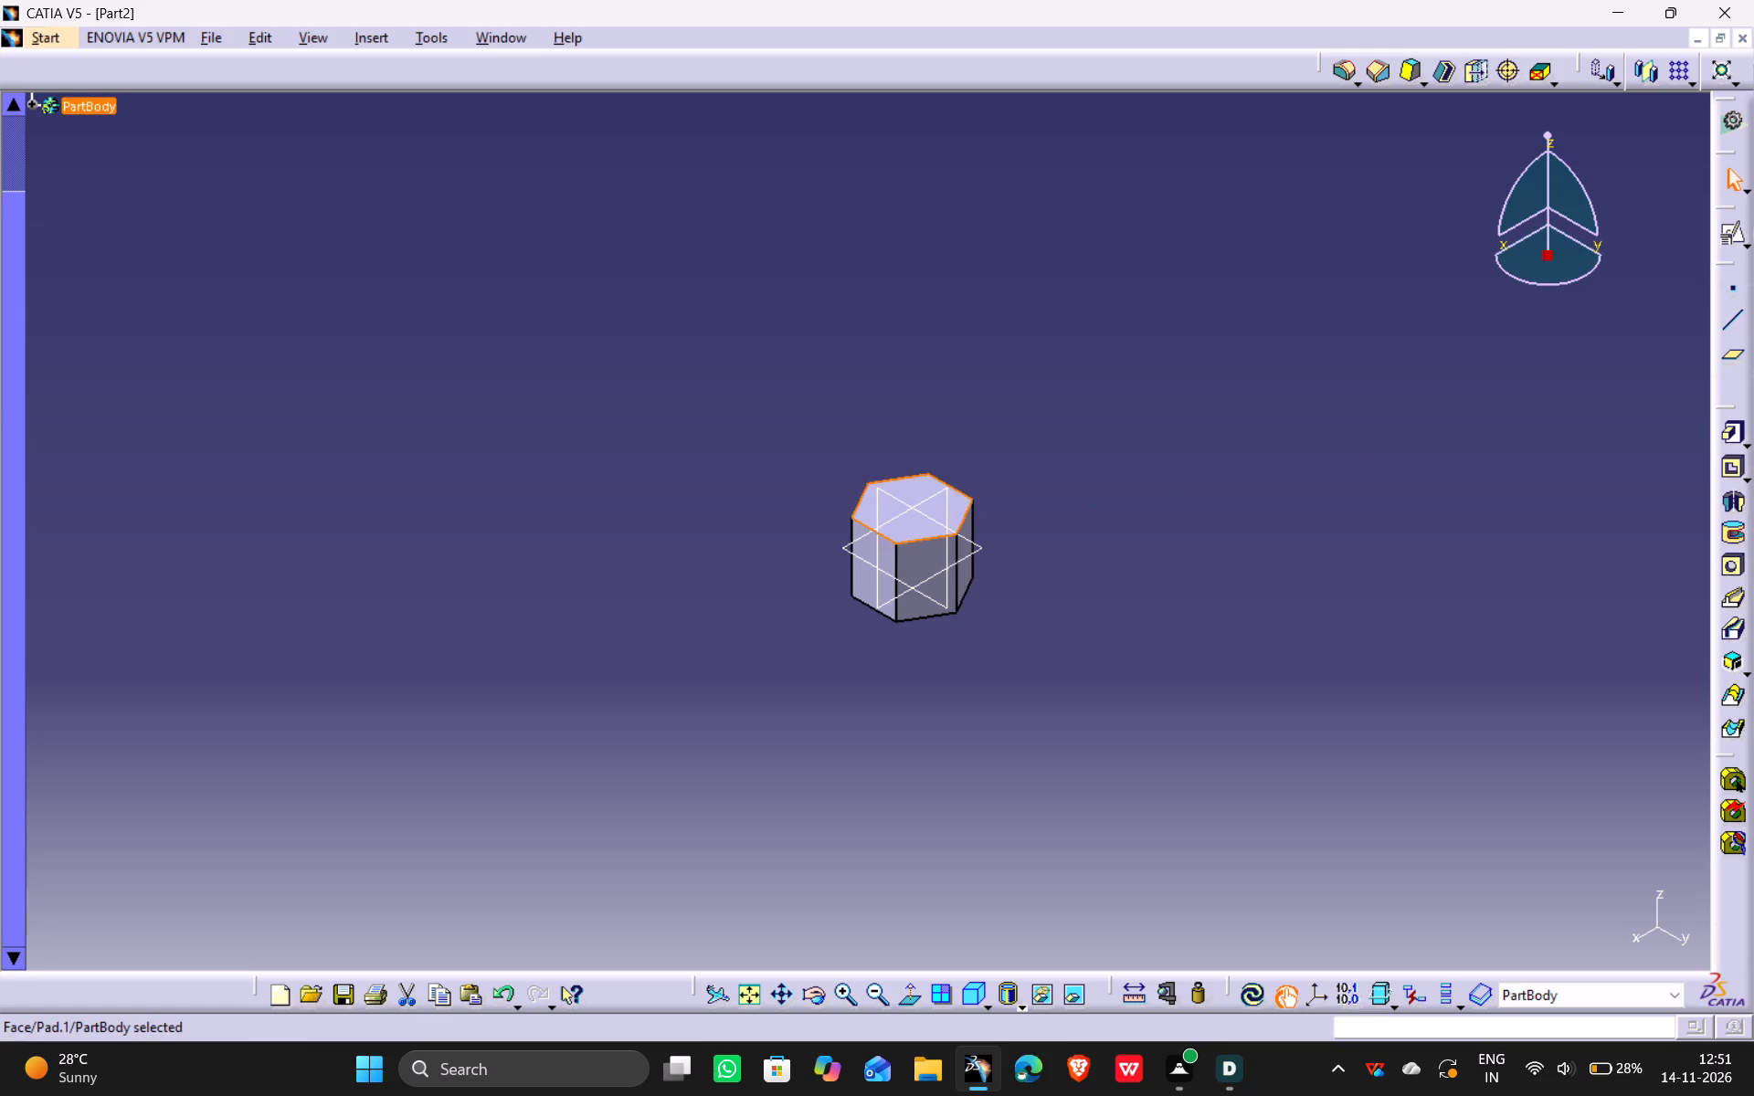
left_click(1732, 241)
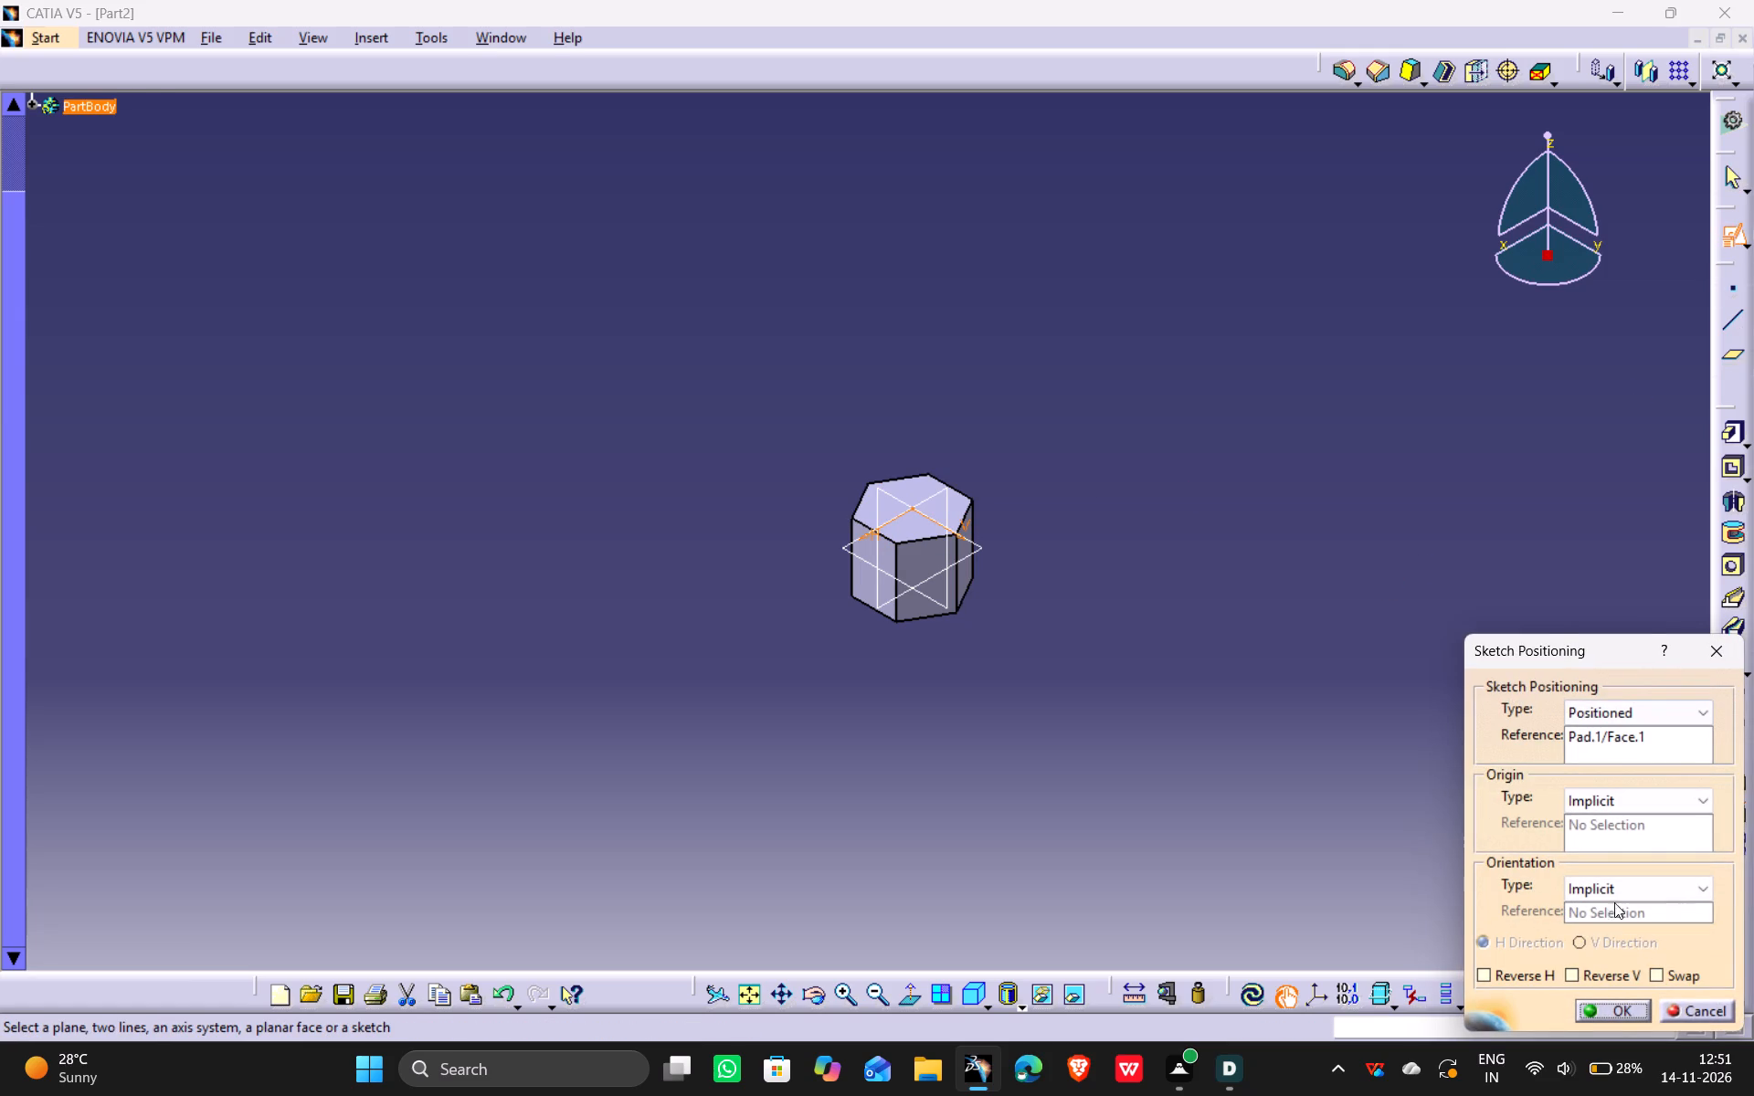
left_click(1517, 979)
left_click(1671, 975)
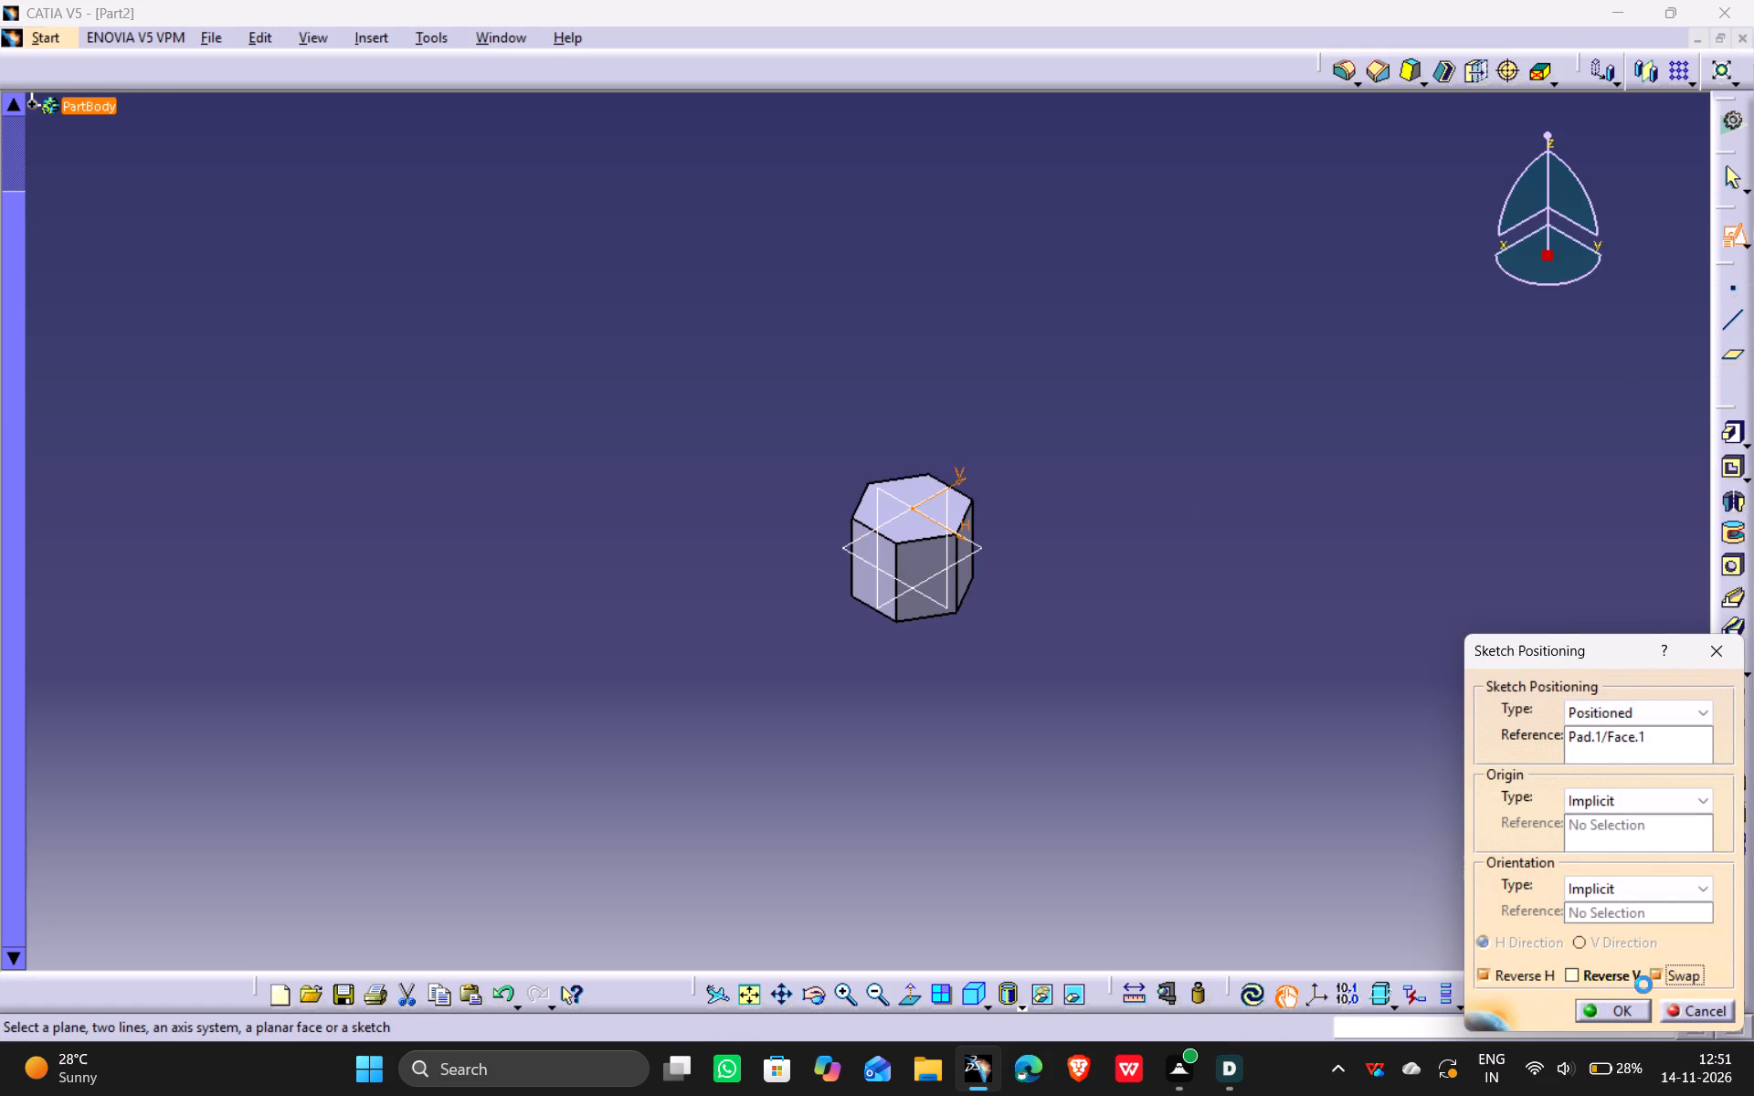
left_click(1621, 1006)
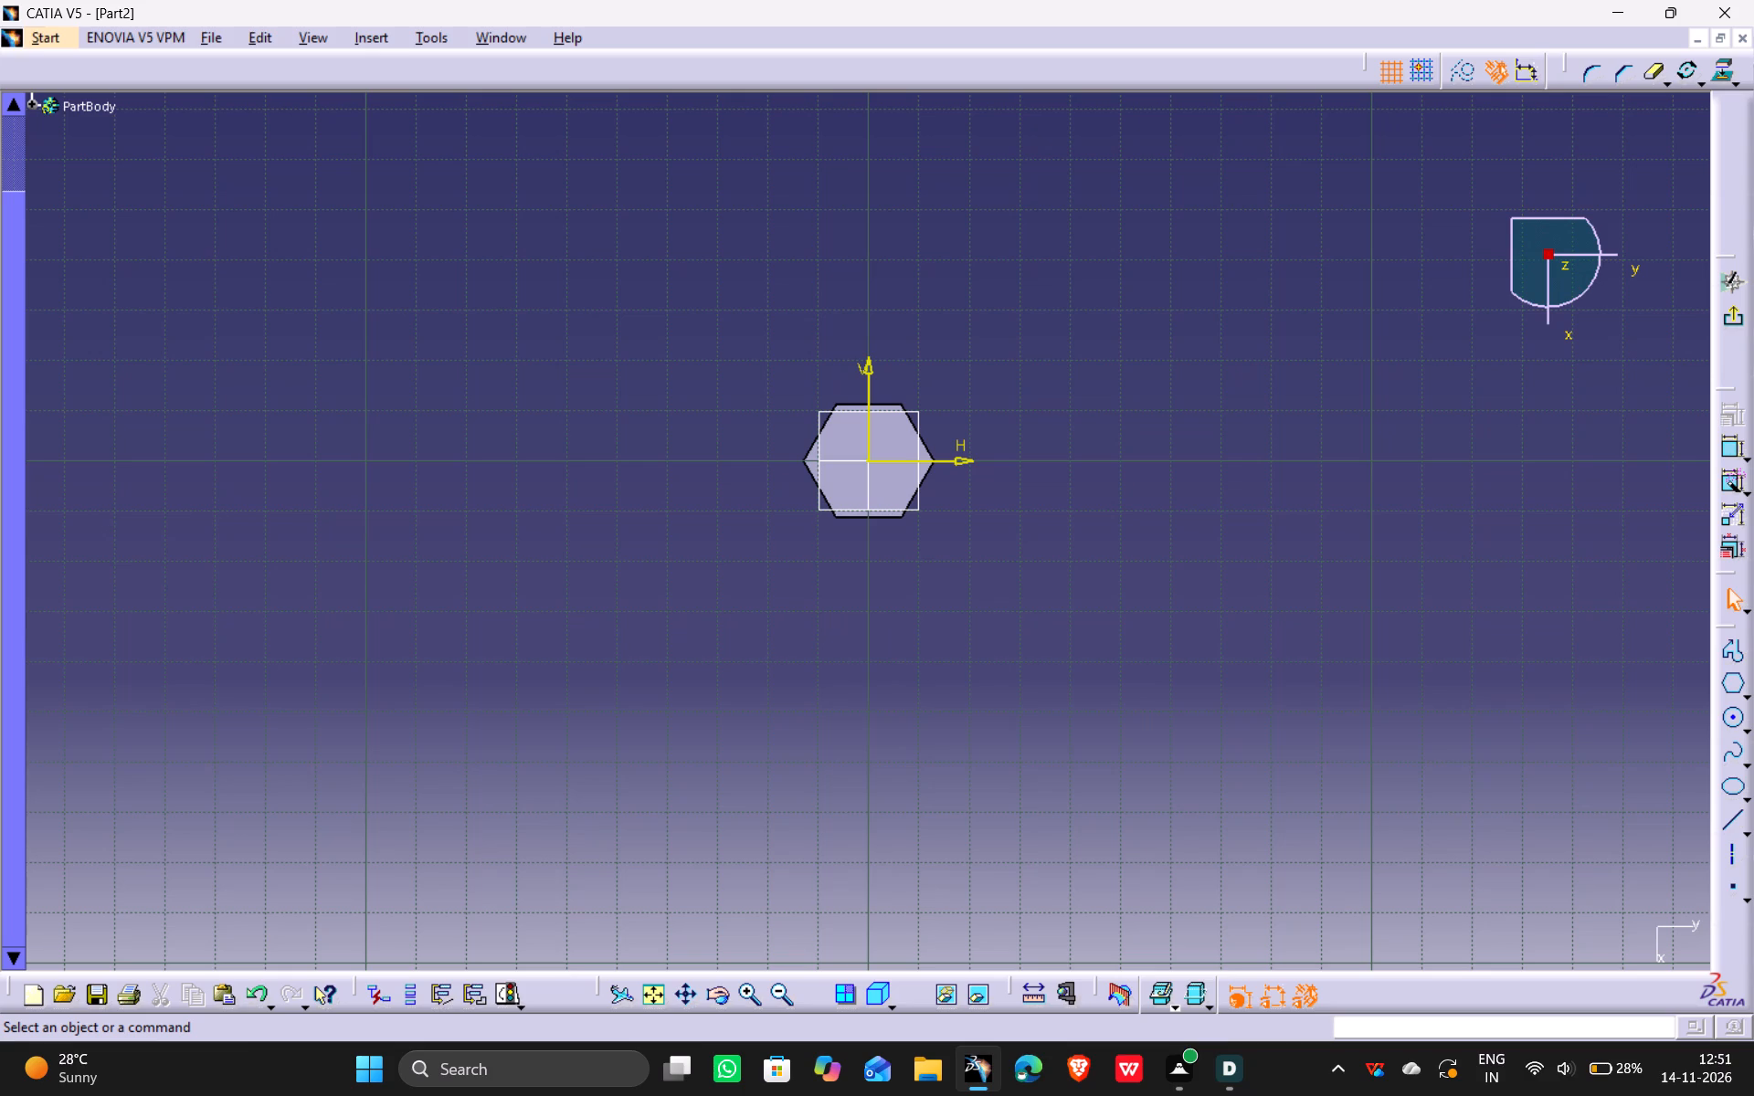
Sketch a circle centred on the origin, dimension its diameter to 16 mm, and exit the sketch.
left_click(1732, 721)
middle_click_drag(1008, 770, 999, 612, "ctrl")
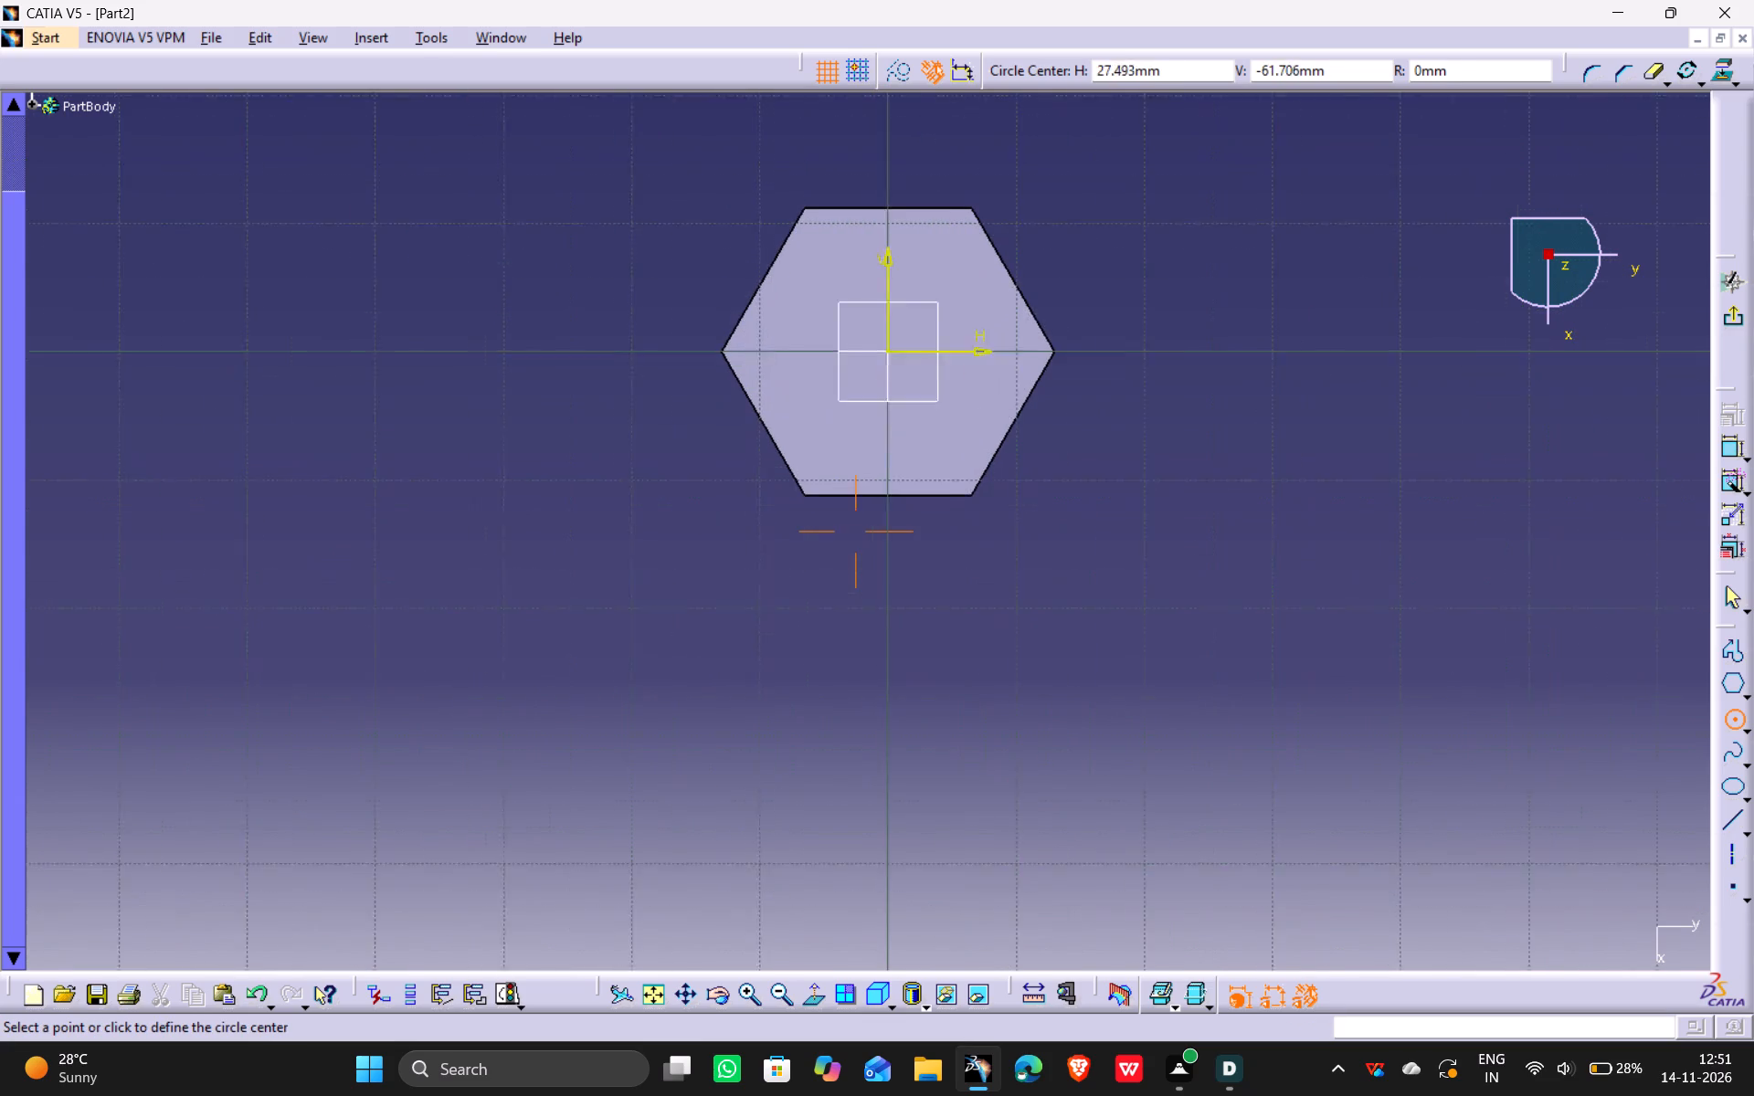
middle_click_drag(999, 612, 998, 595, "ctrl")
left_click(892, 325)
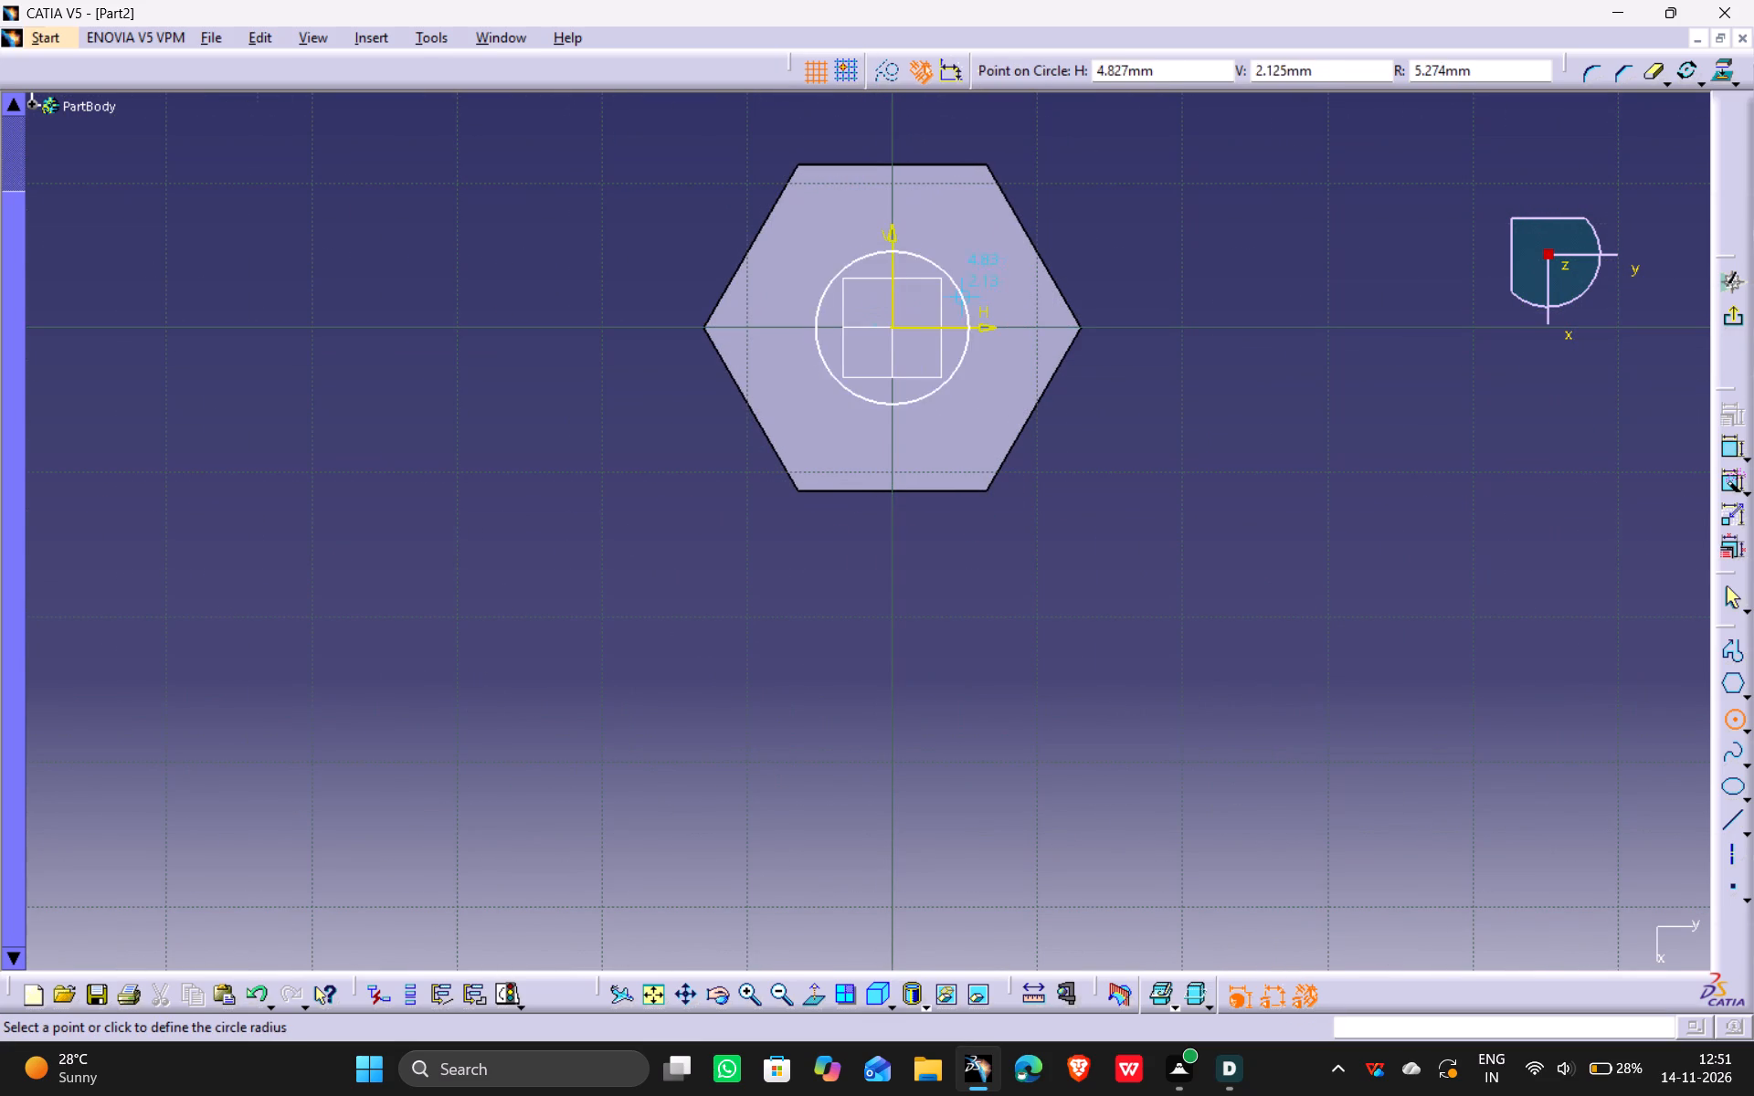
left_click(961, 363)
left_click_drag(1728, 449, 1720, 442)
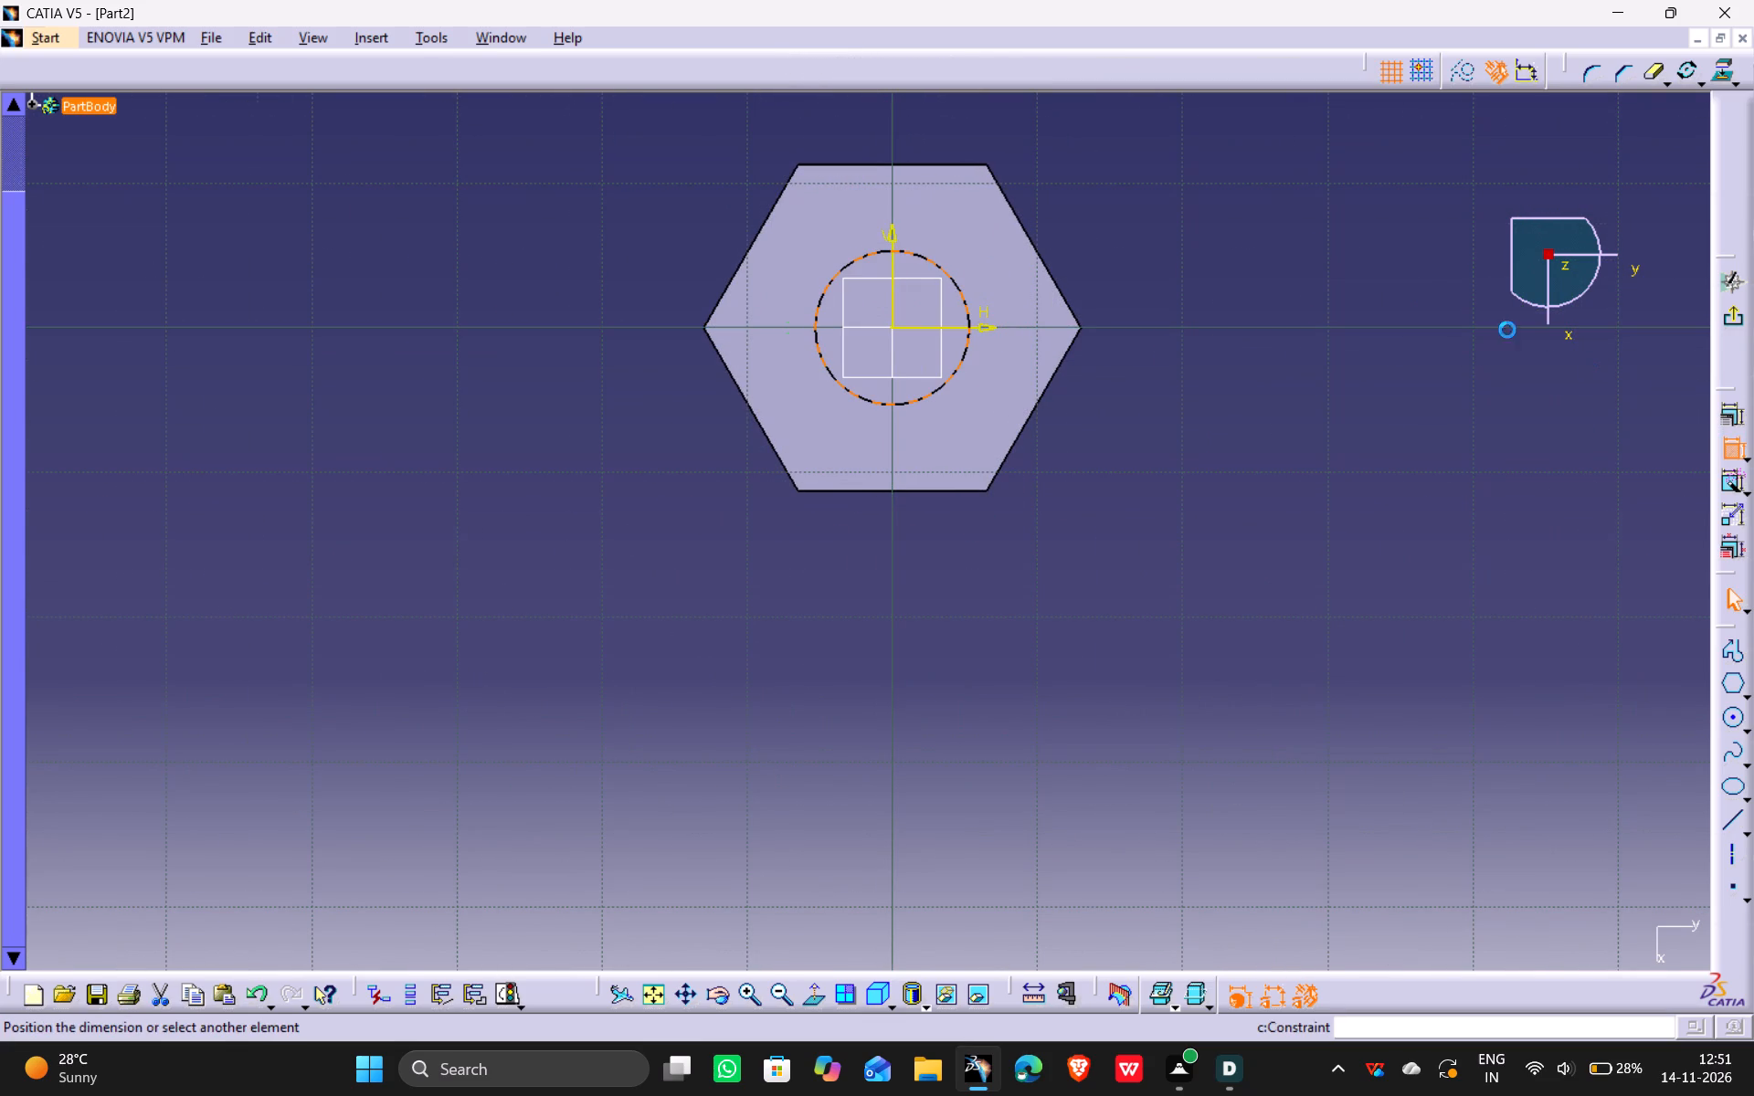
left_click(1227, 212)
double_click(1242, 205)
type("16")
key("Return")
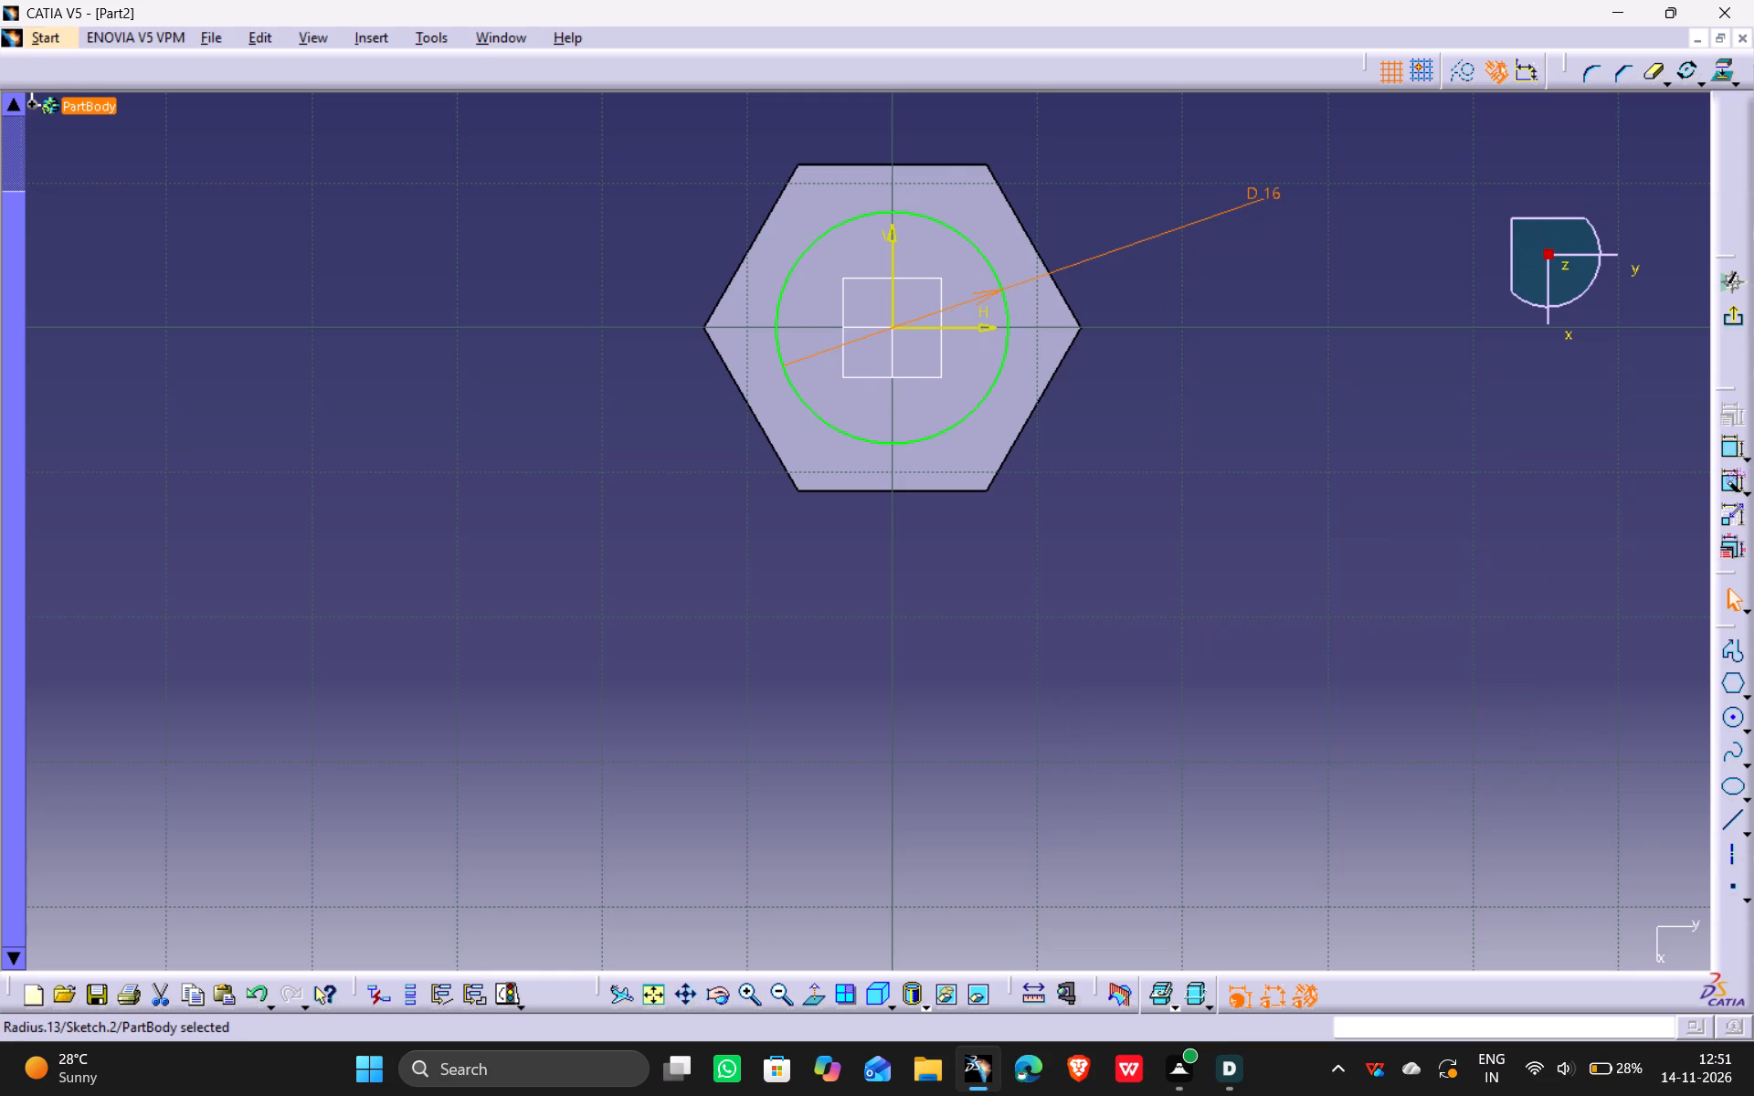
middle_click_drag(1166, 343, 1178, 411, "ctrl")
scroll(1173, 383, "down", 1, "ctrl")
left_click(1740, 323)
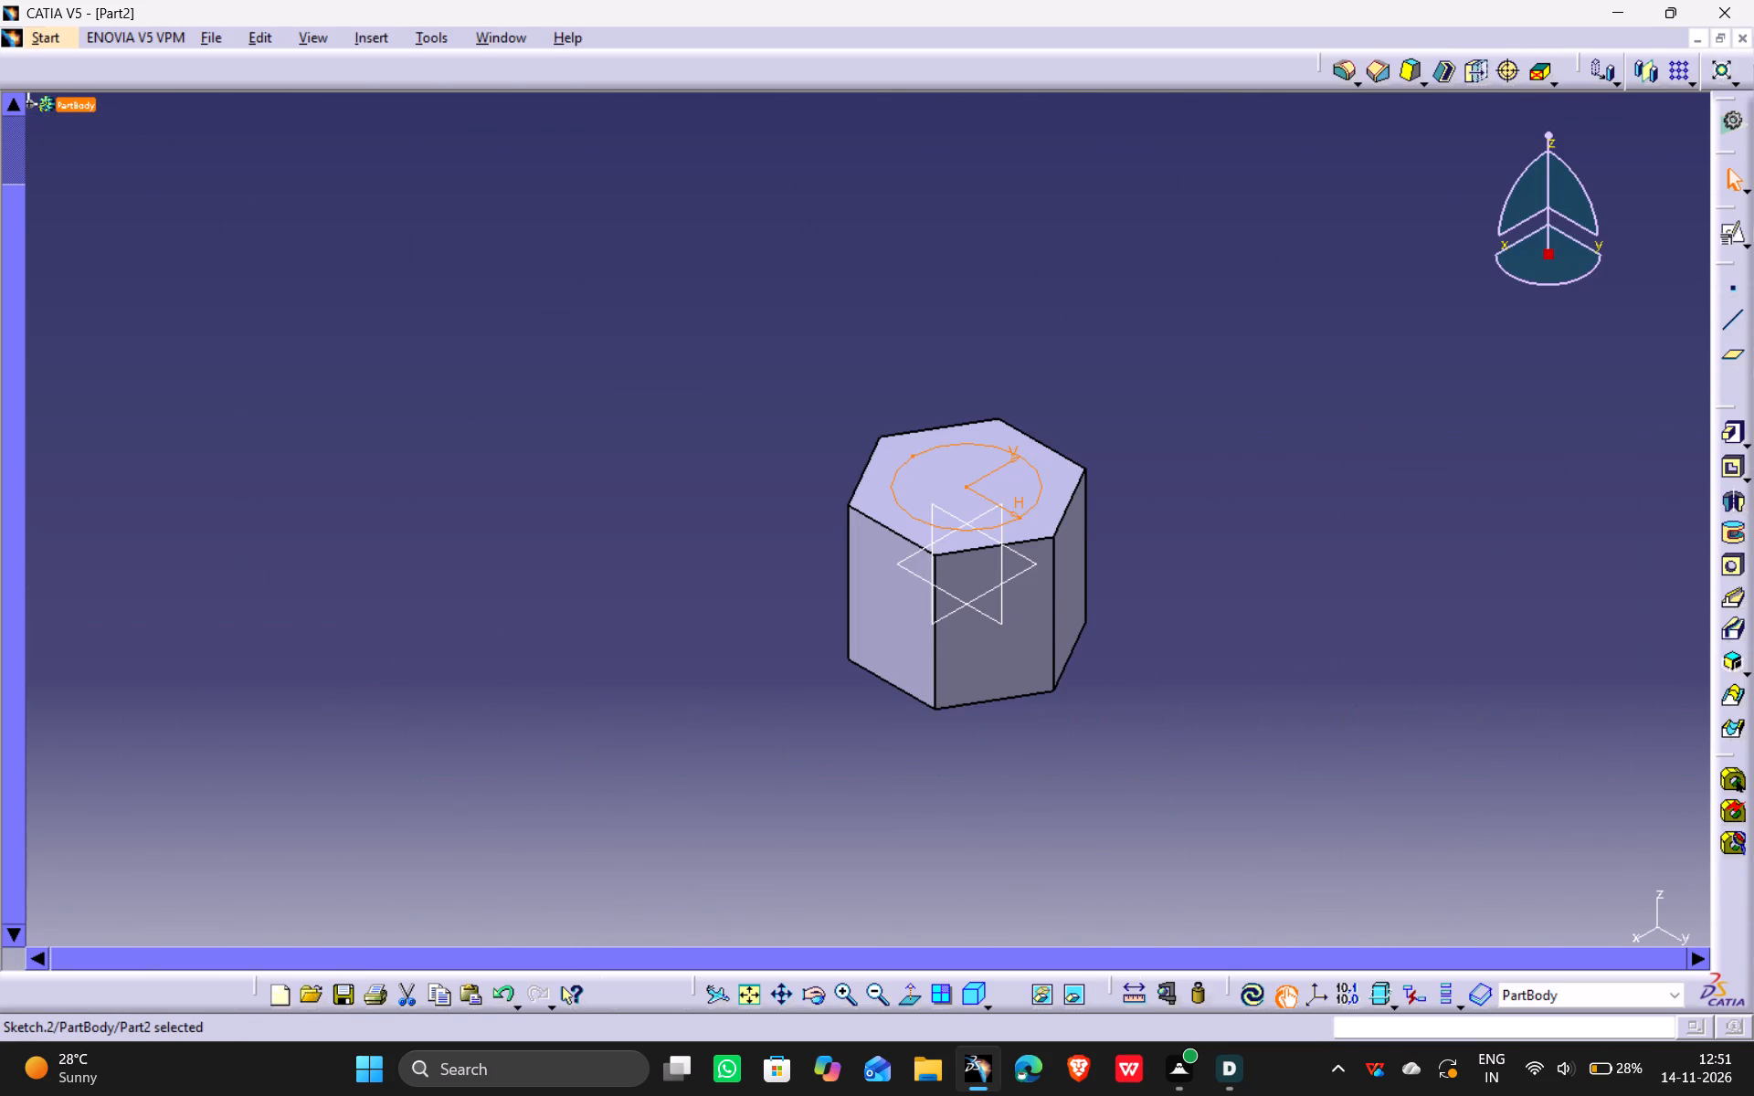
Pocket the 16 mm circle down through the hexagonal prism with a depth of 26 mm.
left_click(1742, 470)
left_click(1666, 495)
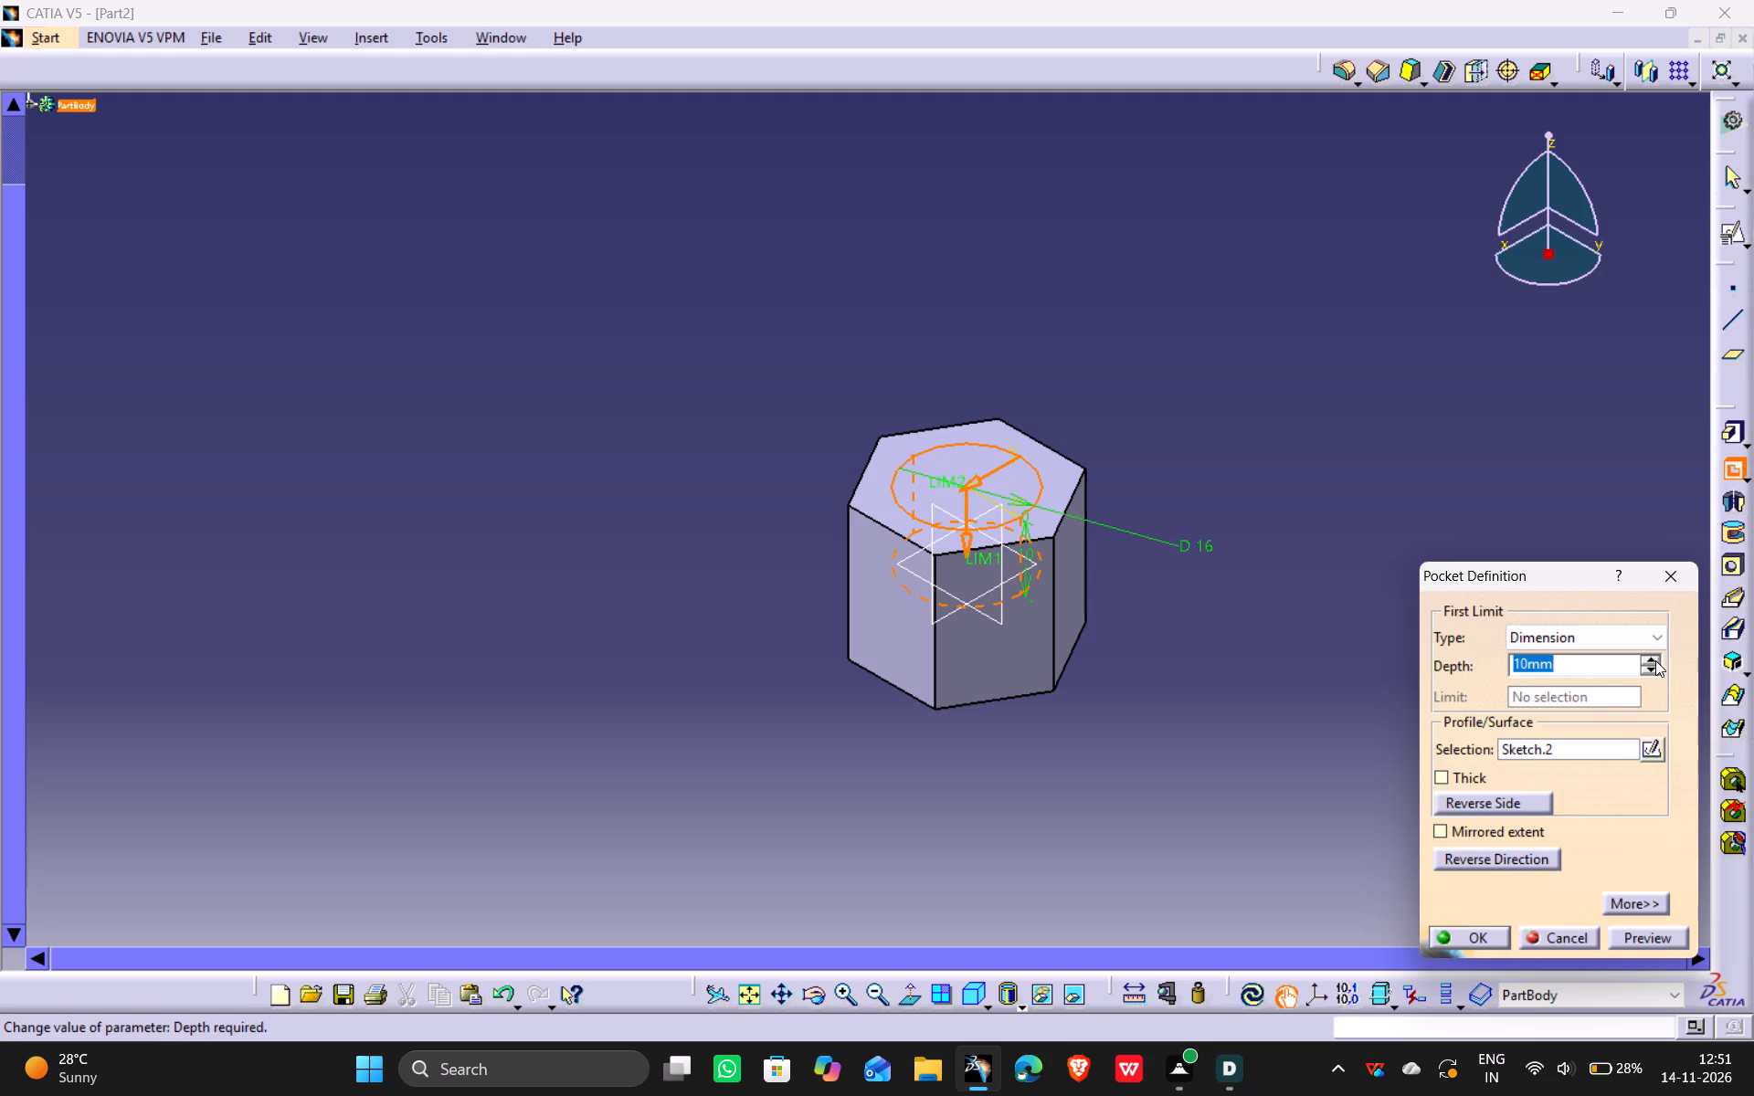
left_click(1654, 658)
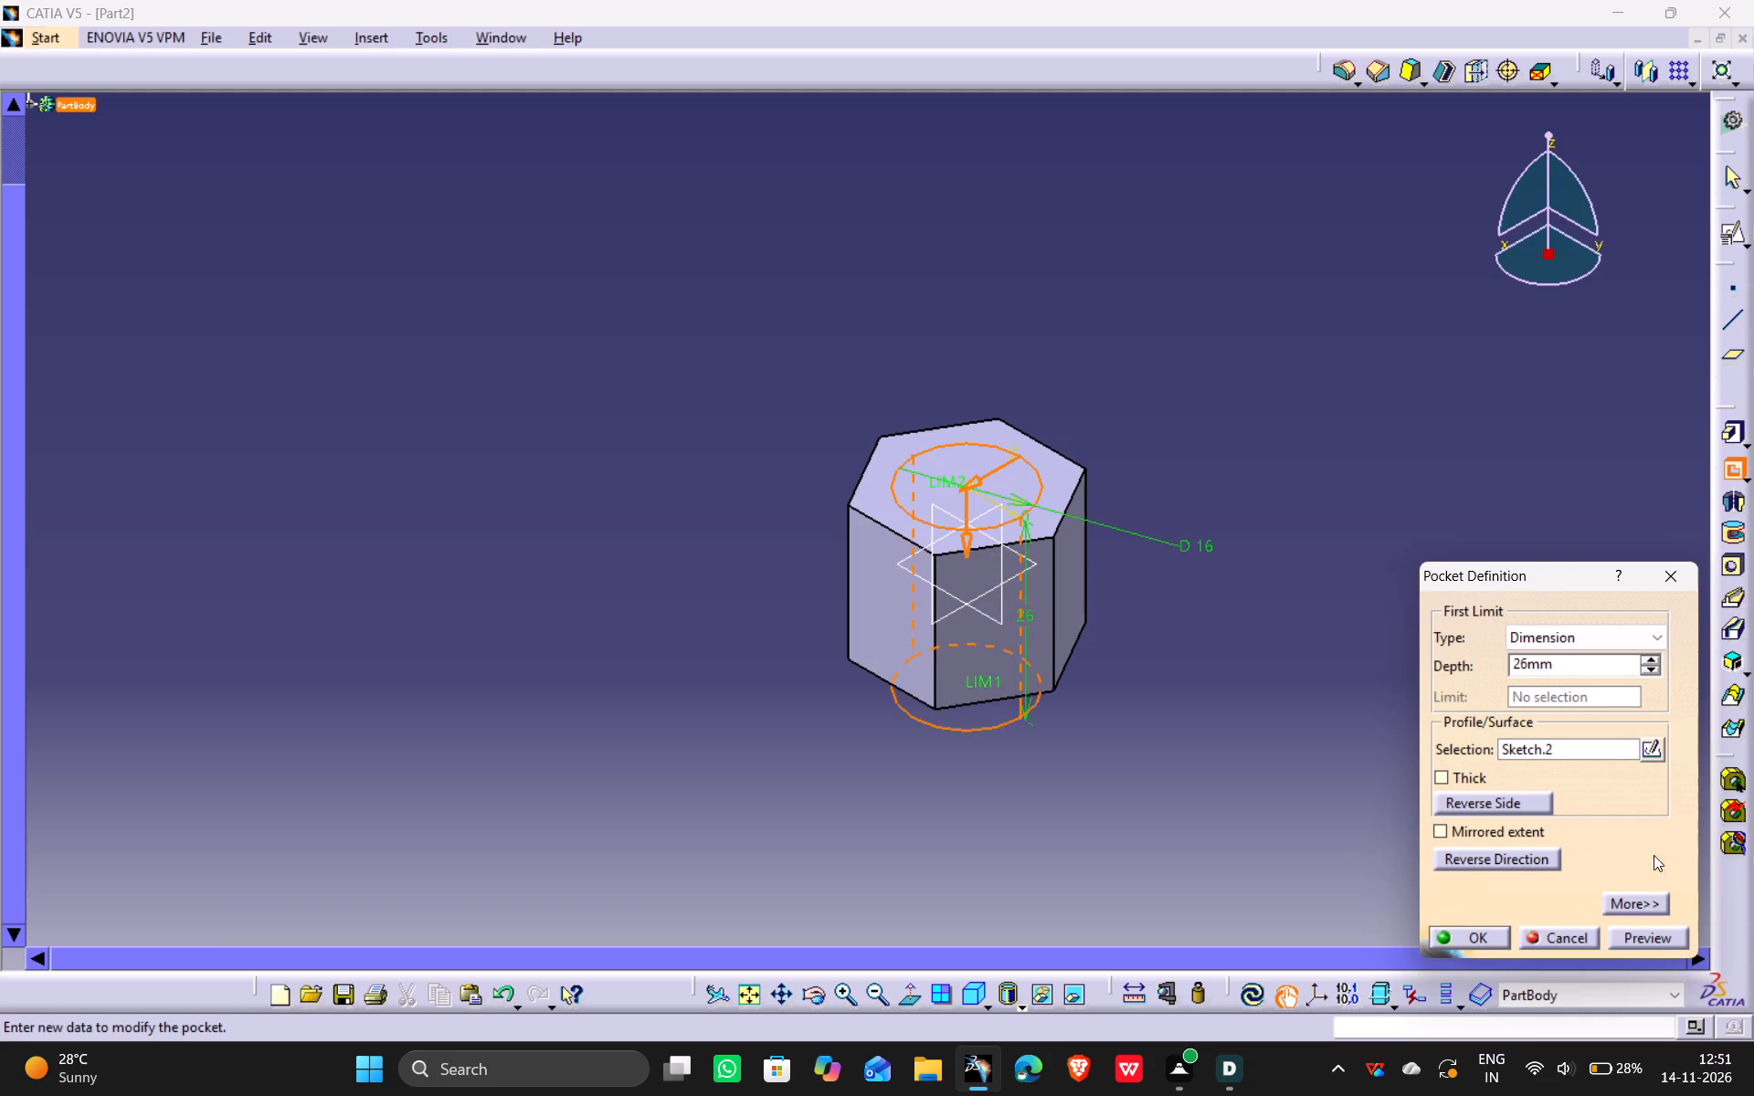
left_click(1646, 934)
left_click(1468, 930)
left_click(1290, 639)
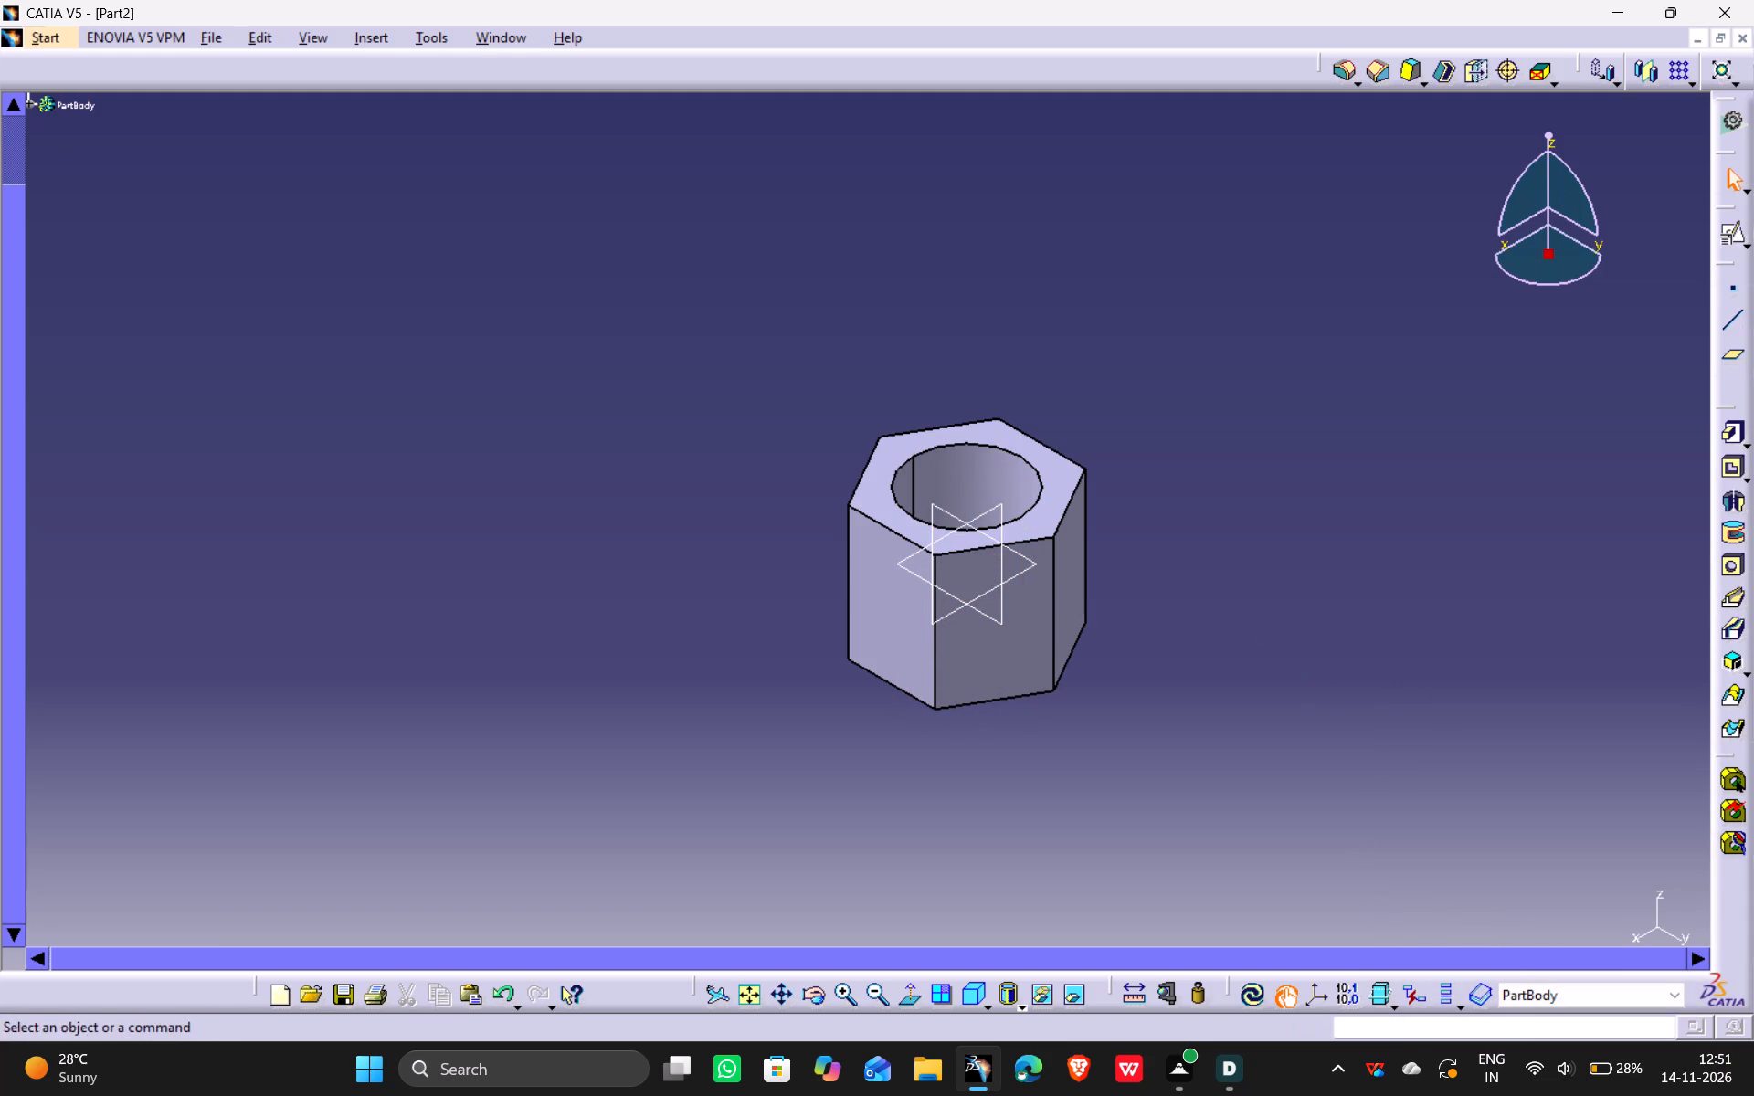
On a positioned zx plane sketch, draw a circle about 21 mm in diameter on the H axis, about 49 mm from the origin.
left_click(1001, 520)
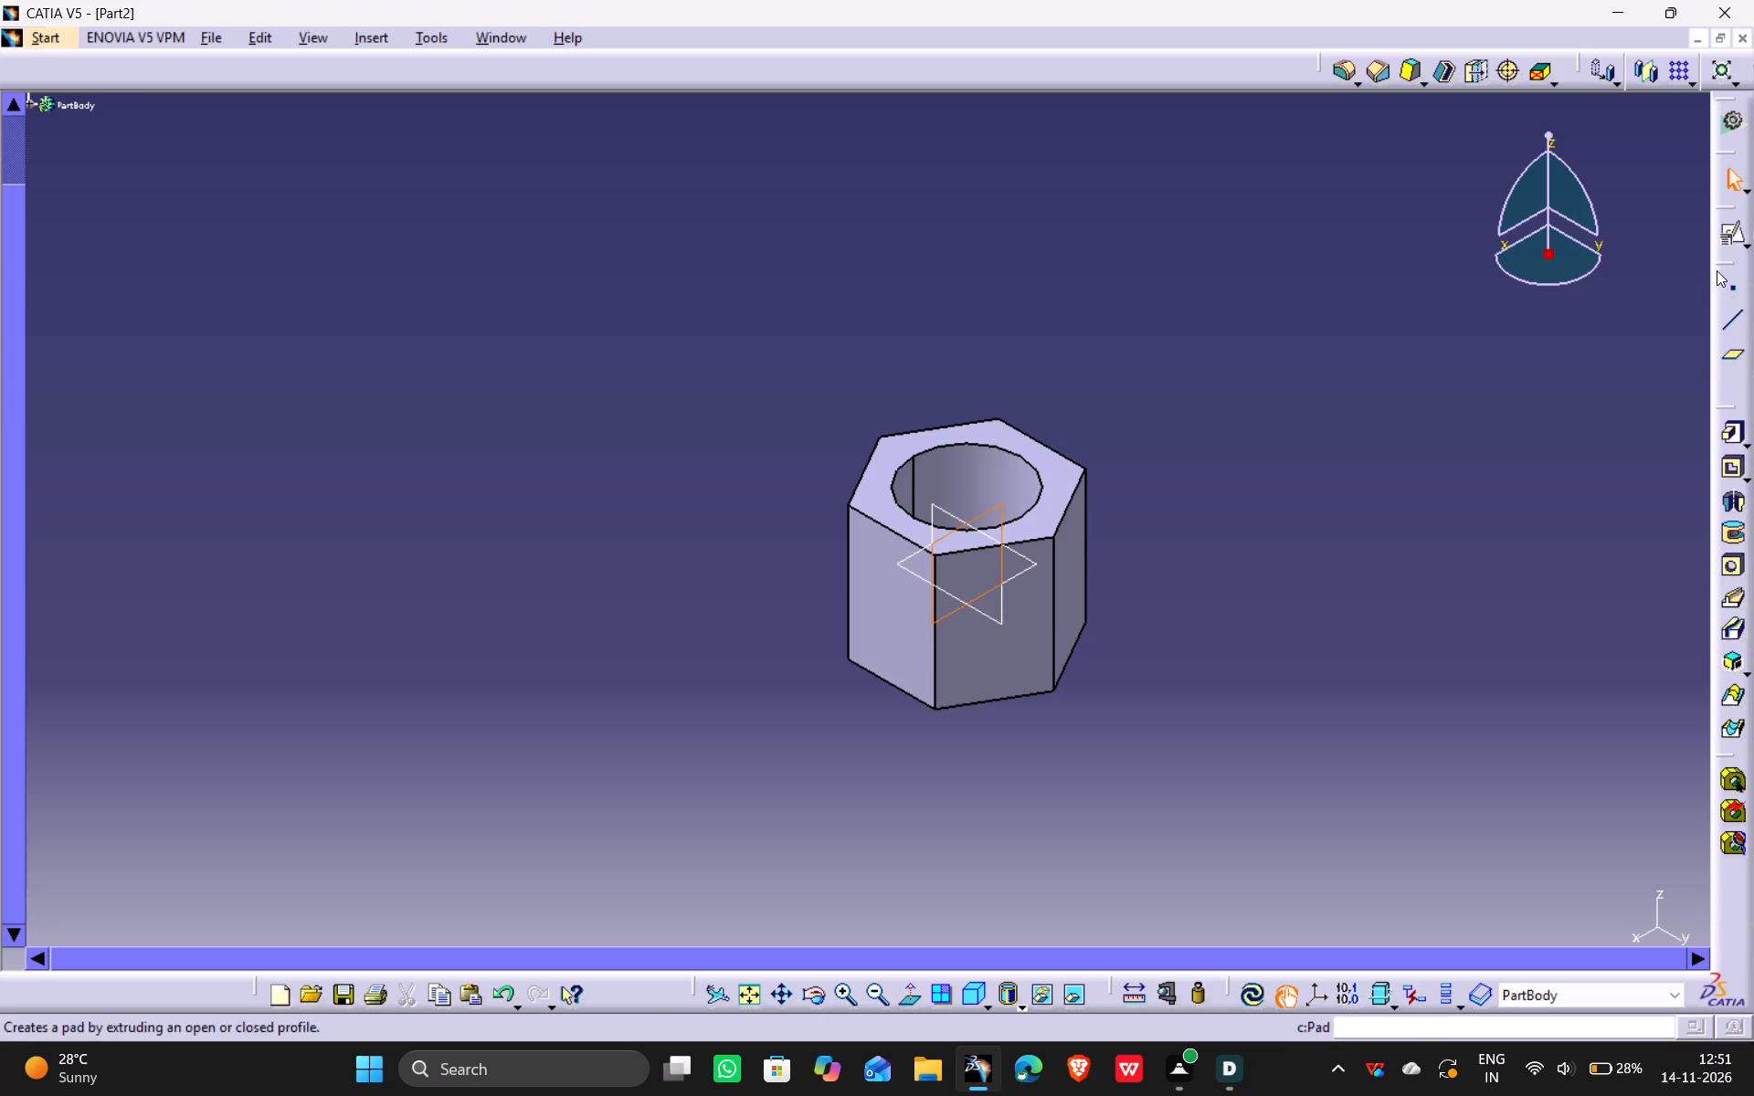
left_click(1729, 244)
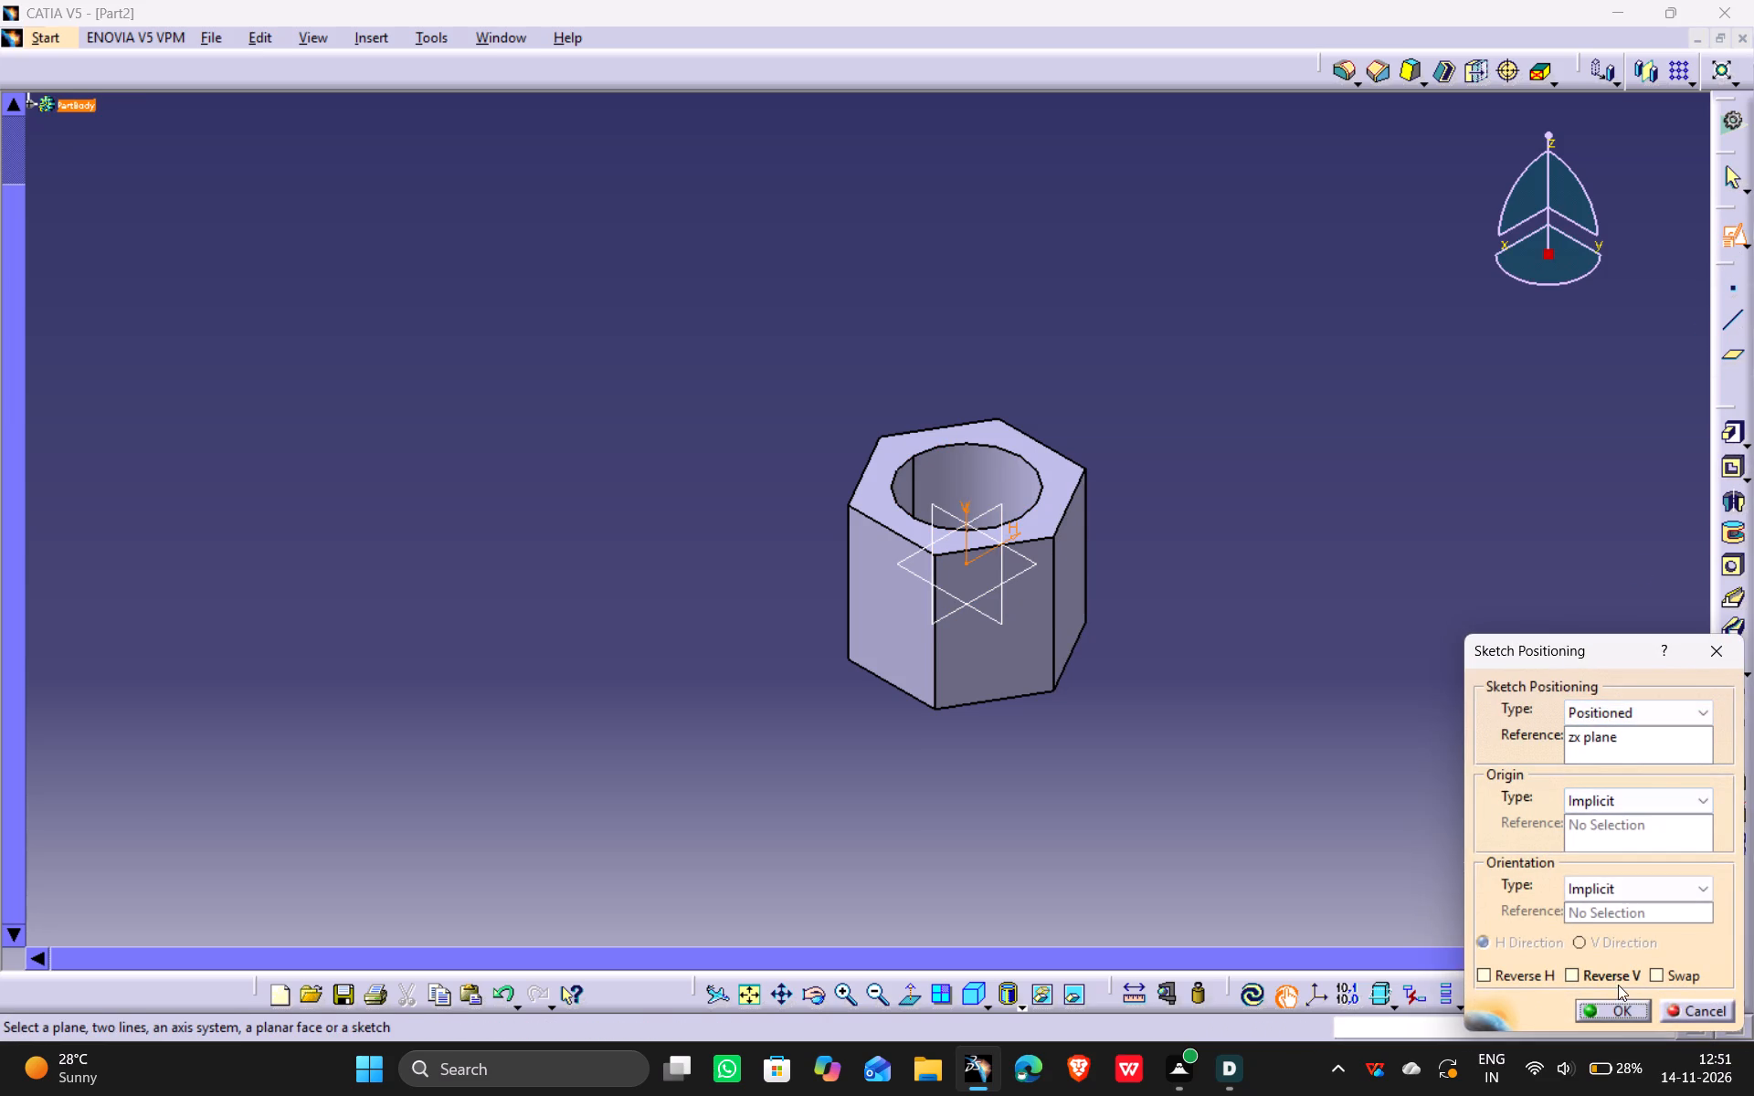
left_click(1616, 1006)
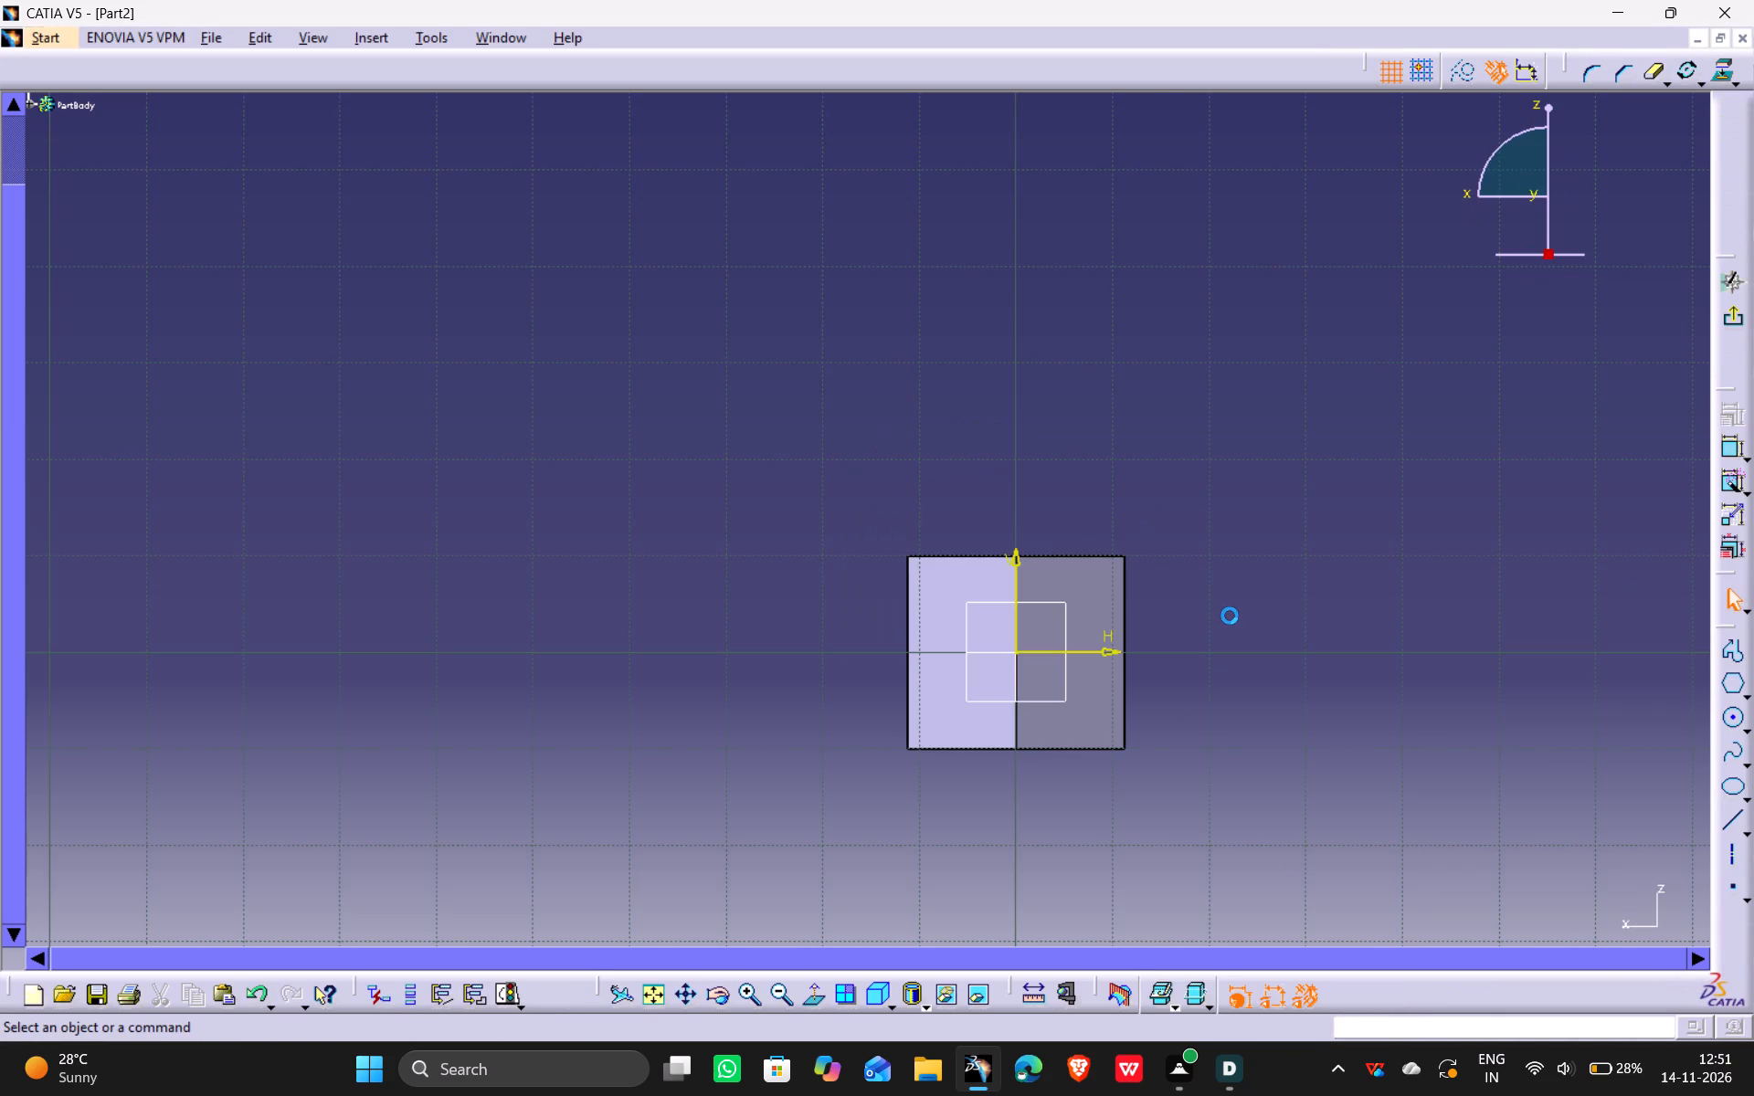
middle_click_drag(1241, 674, 977, 596)
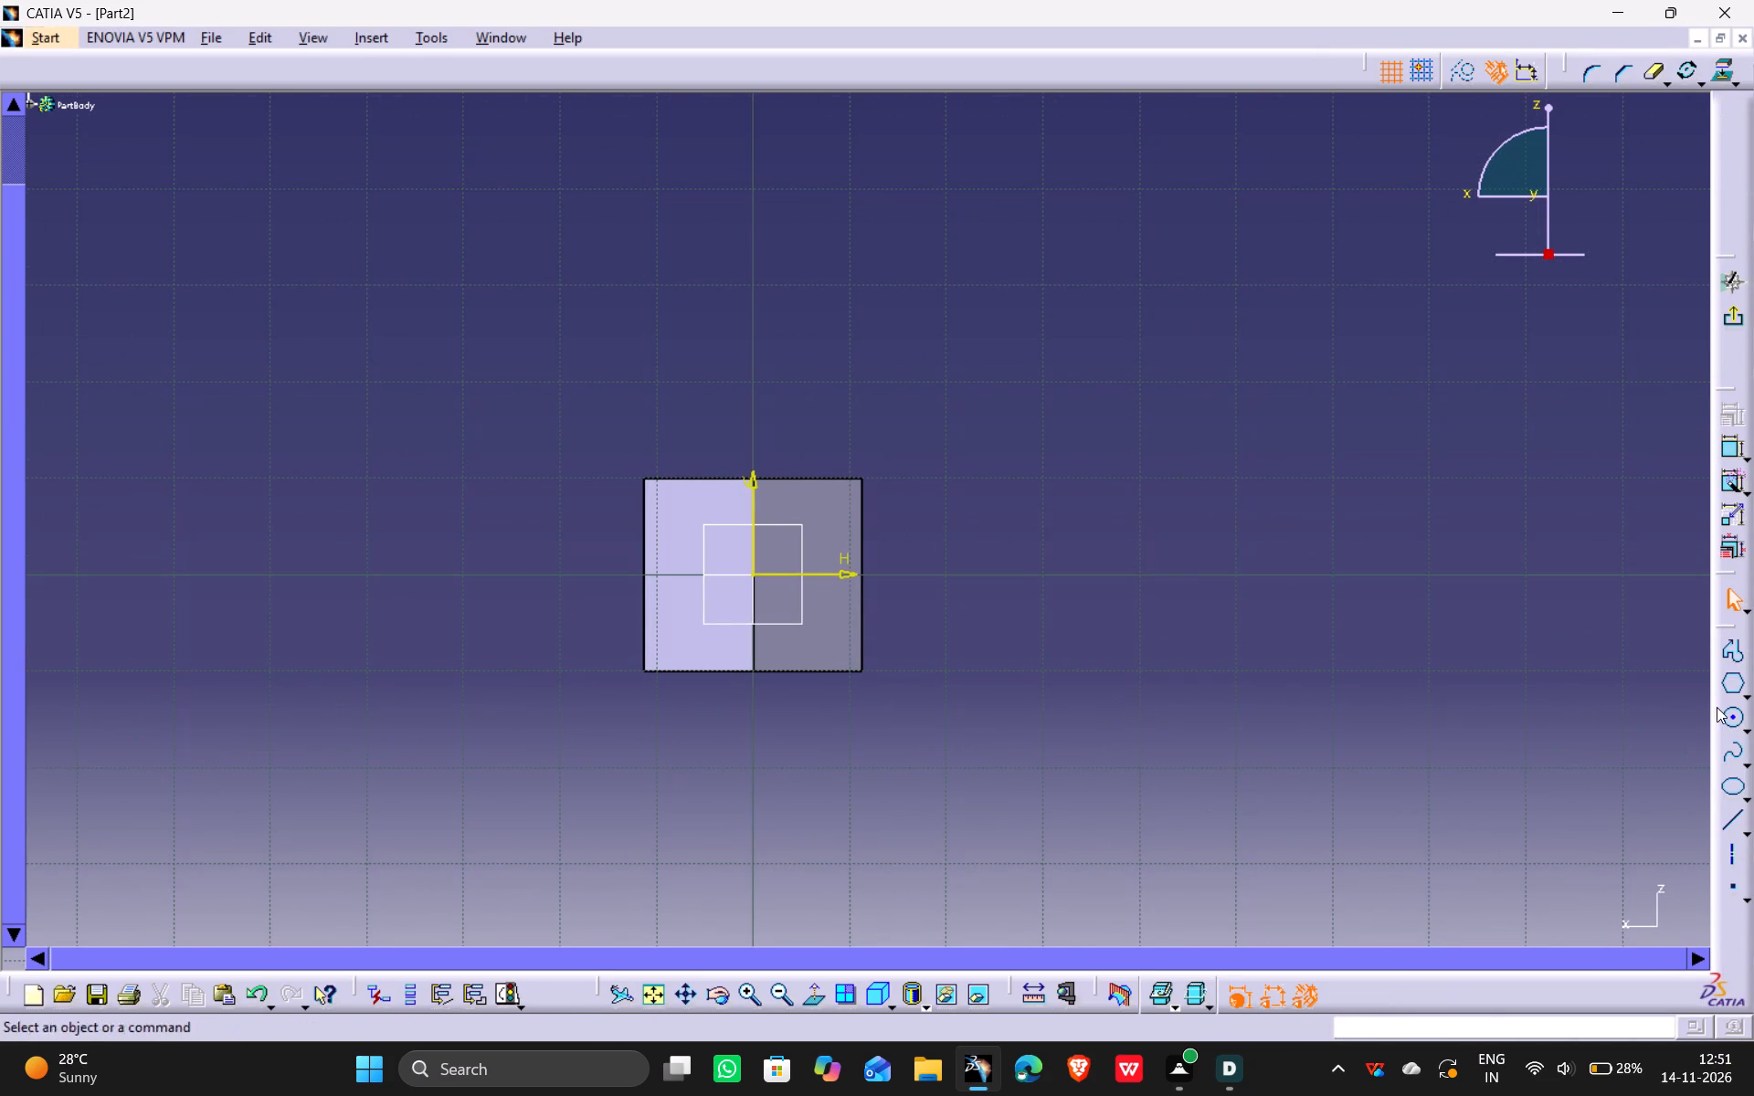
left_click(1730, 716)
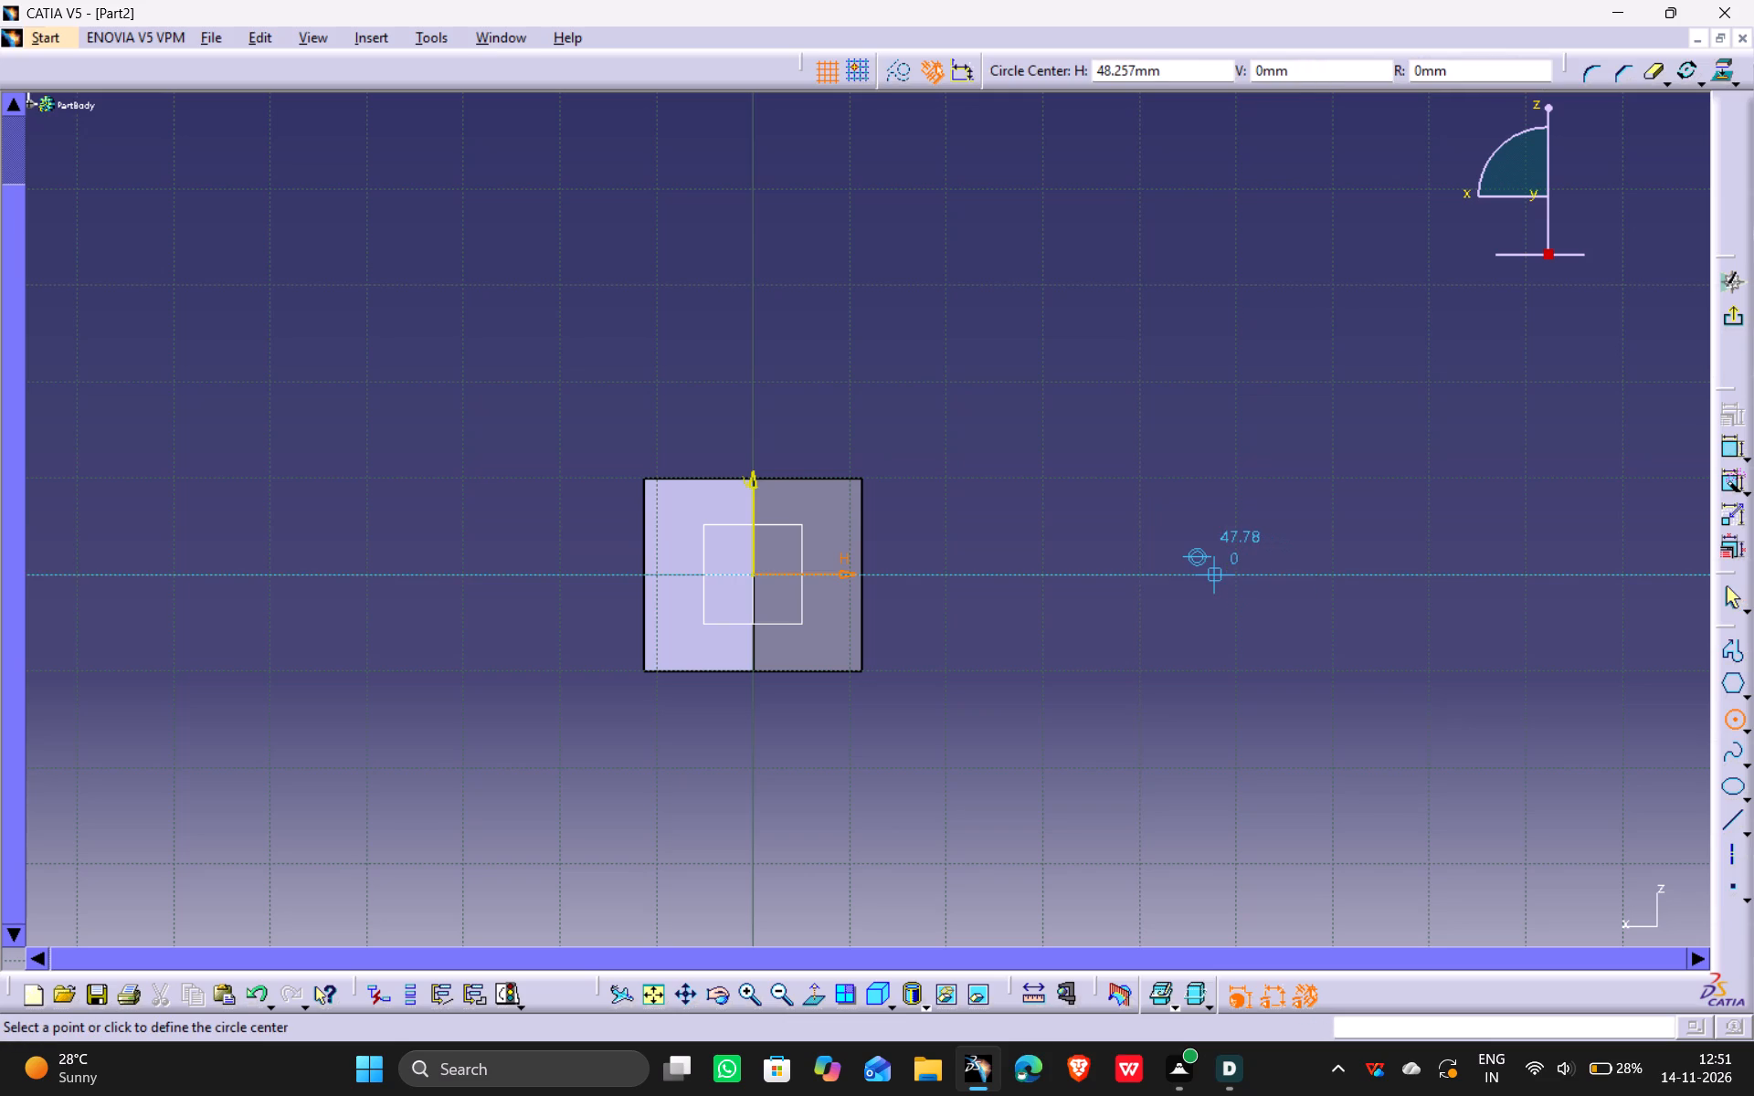
left_click(1231, 573)
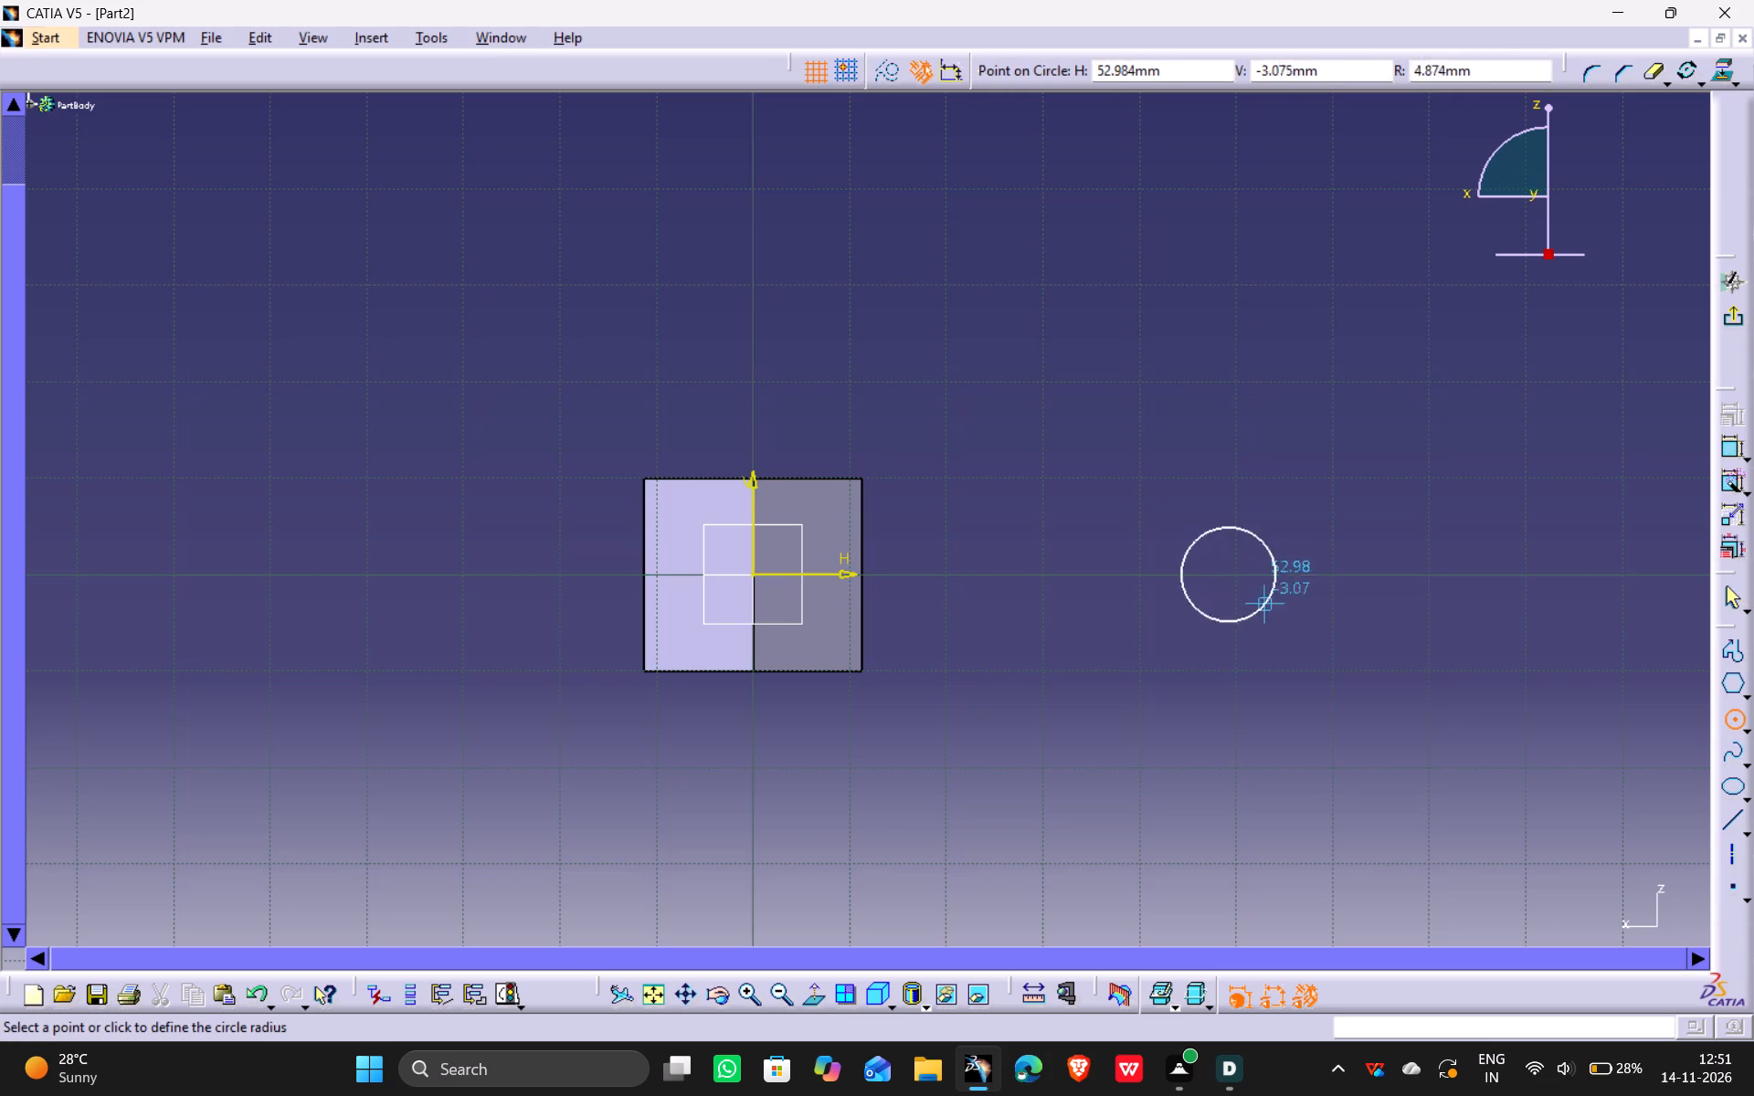
left_click(1201, 675)
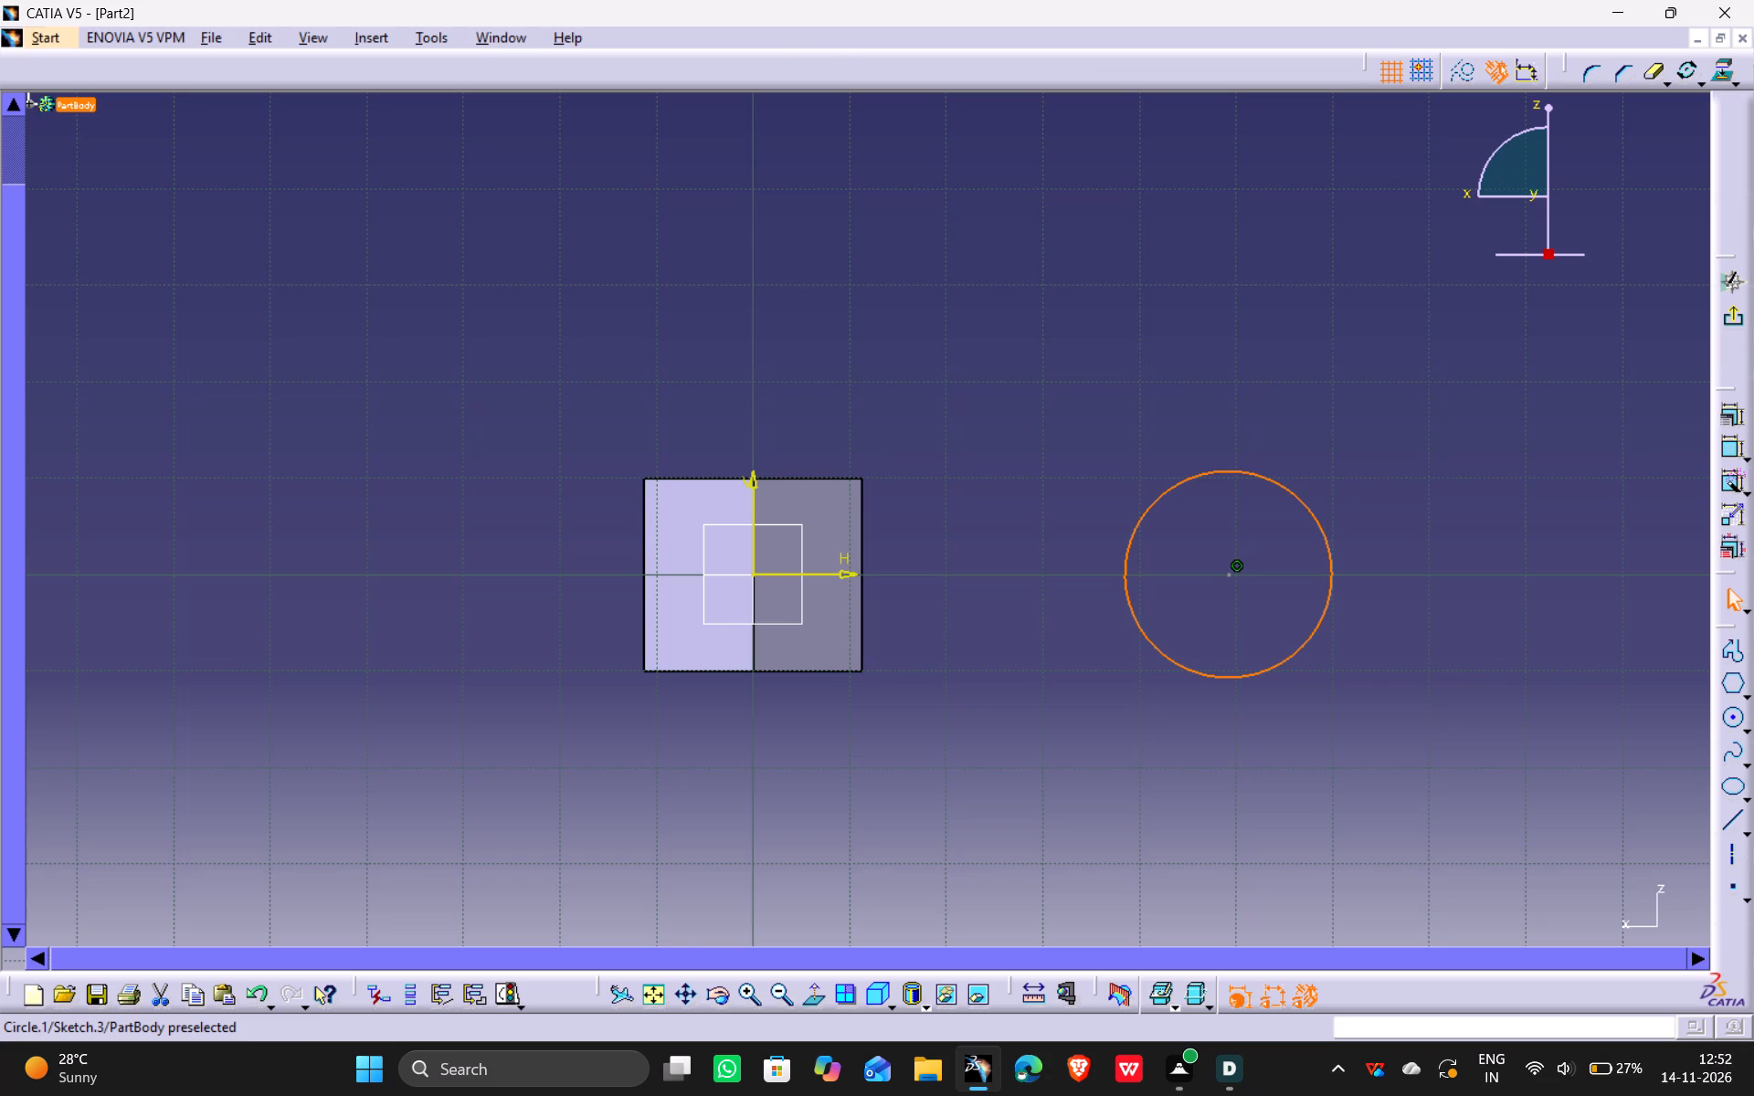
Dimension the circle beside the prism and set its diameter to 12 mm.
scroll(1321, 627, "up", 1)
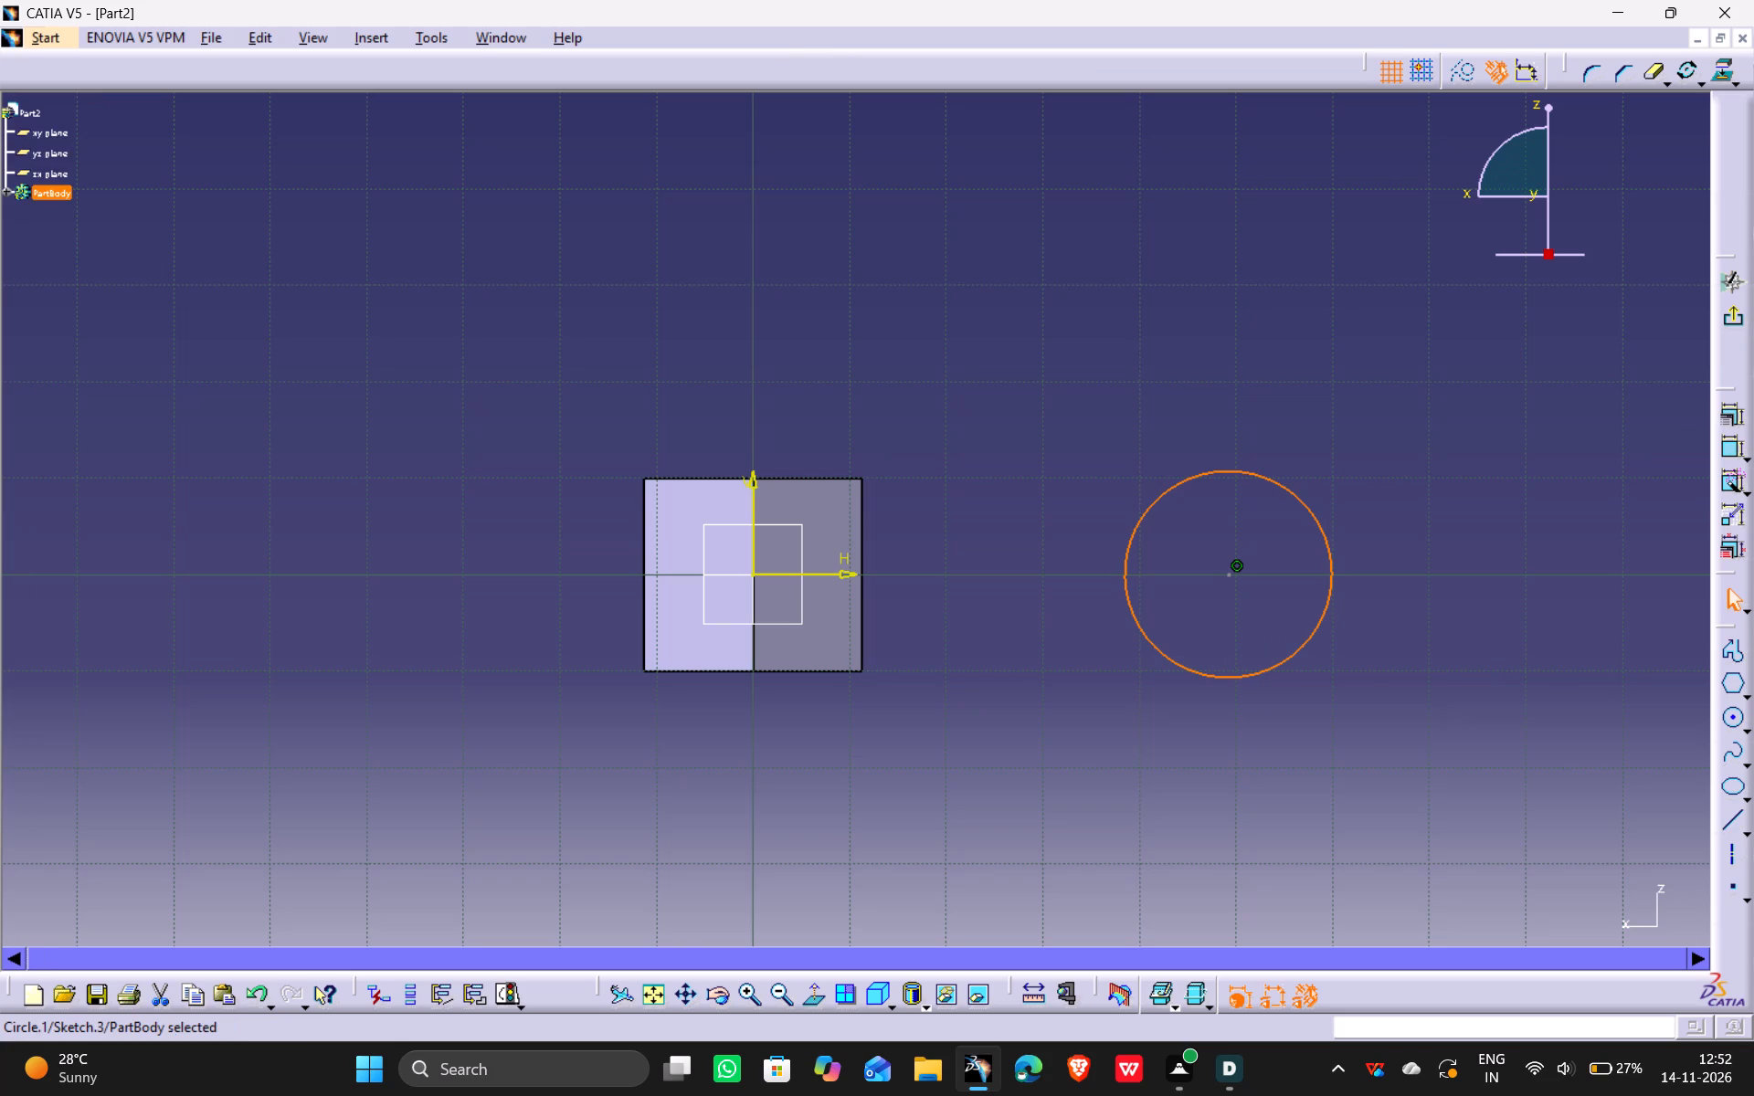
left_click(1729, 455)
left_click(1456, 400)
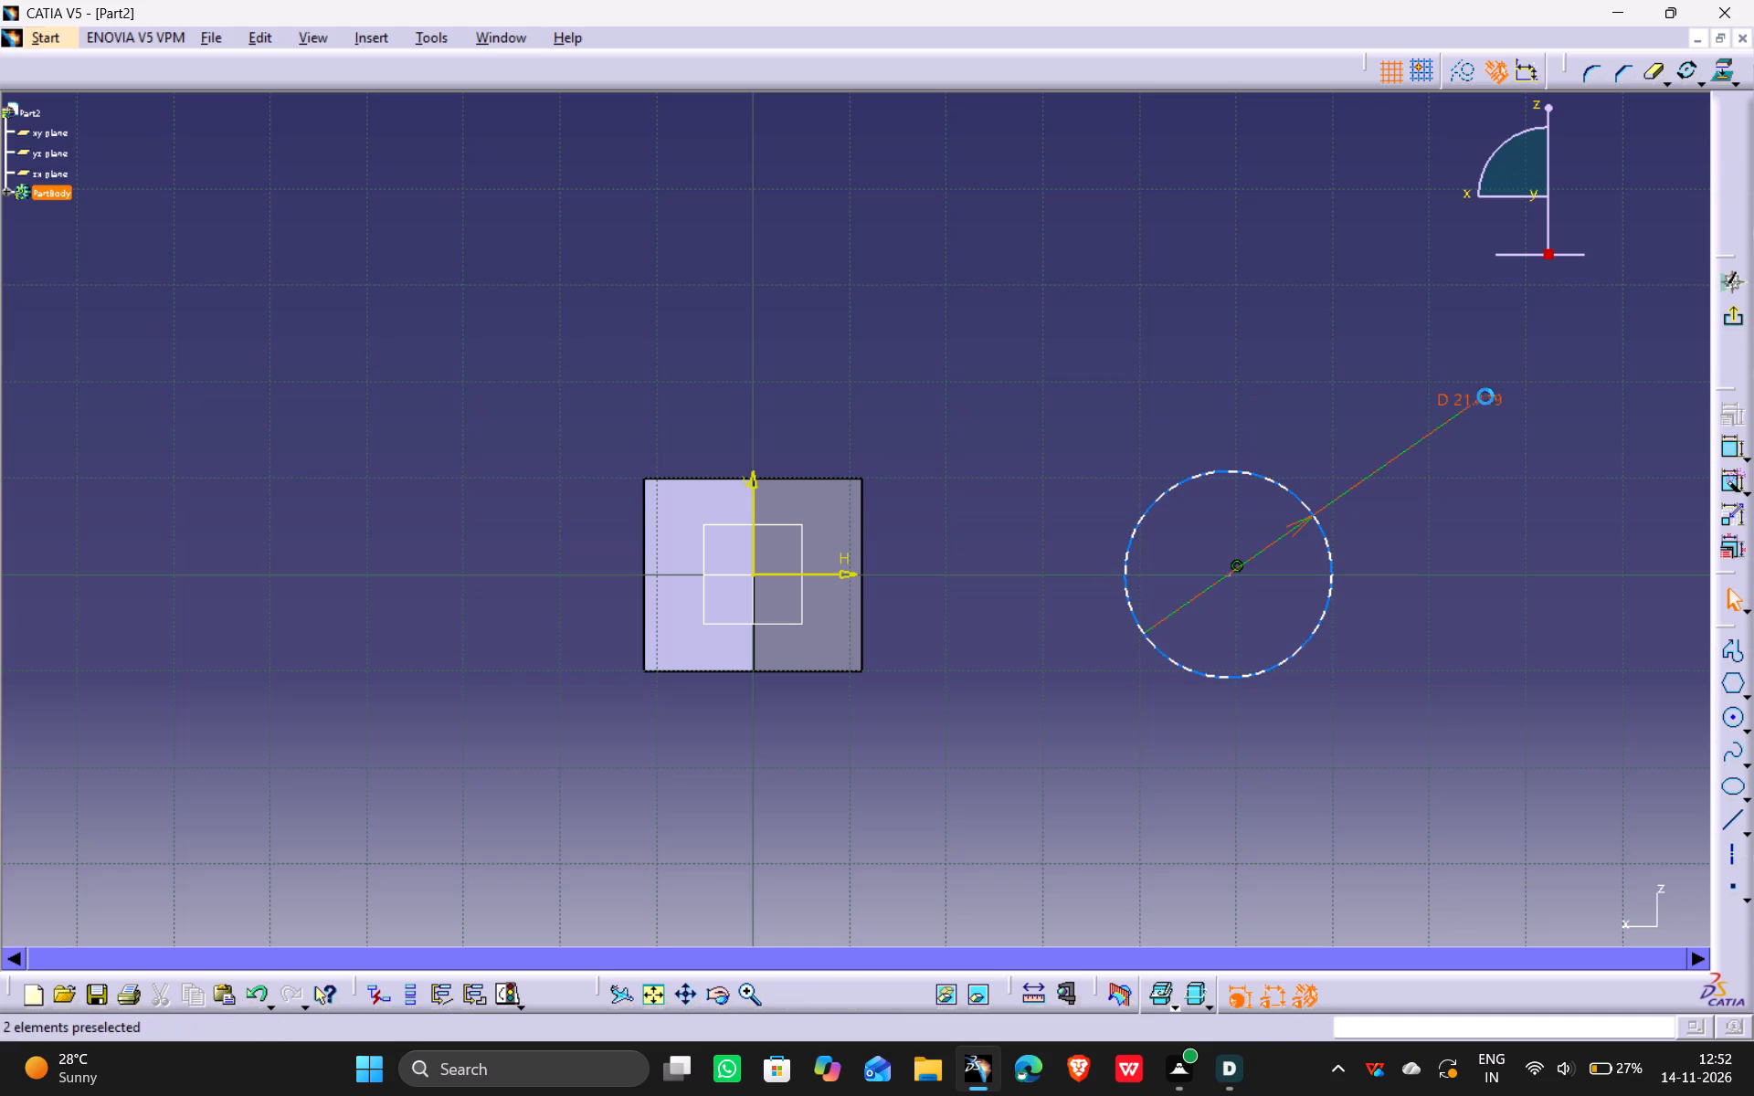
double_click(1471, 398)
type("12")
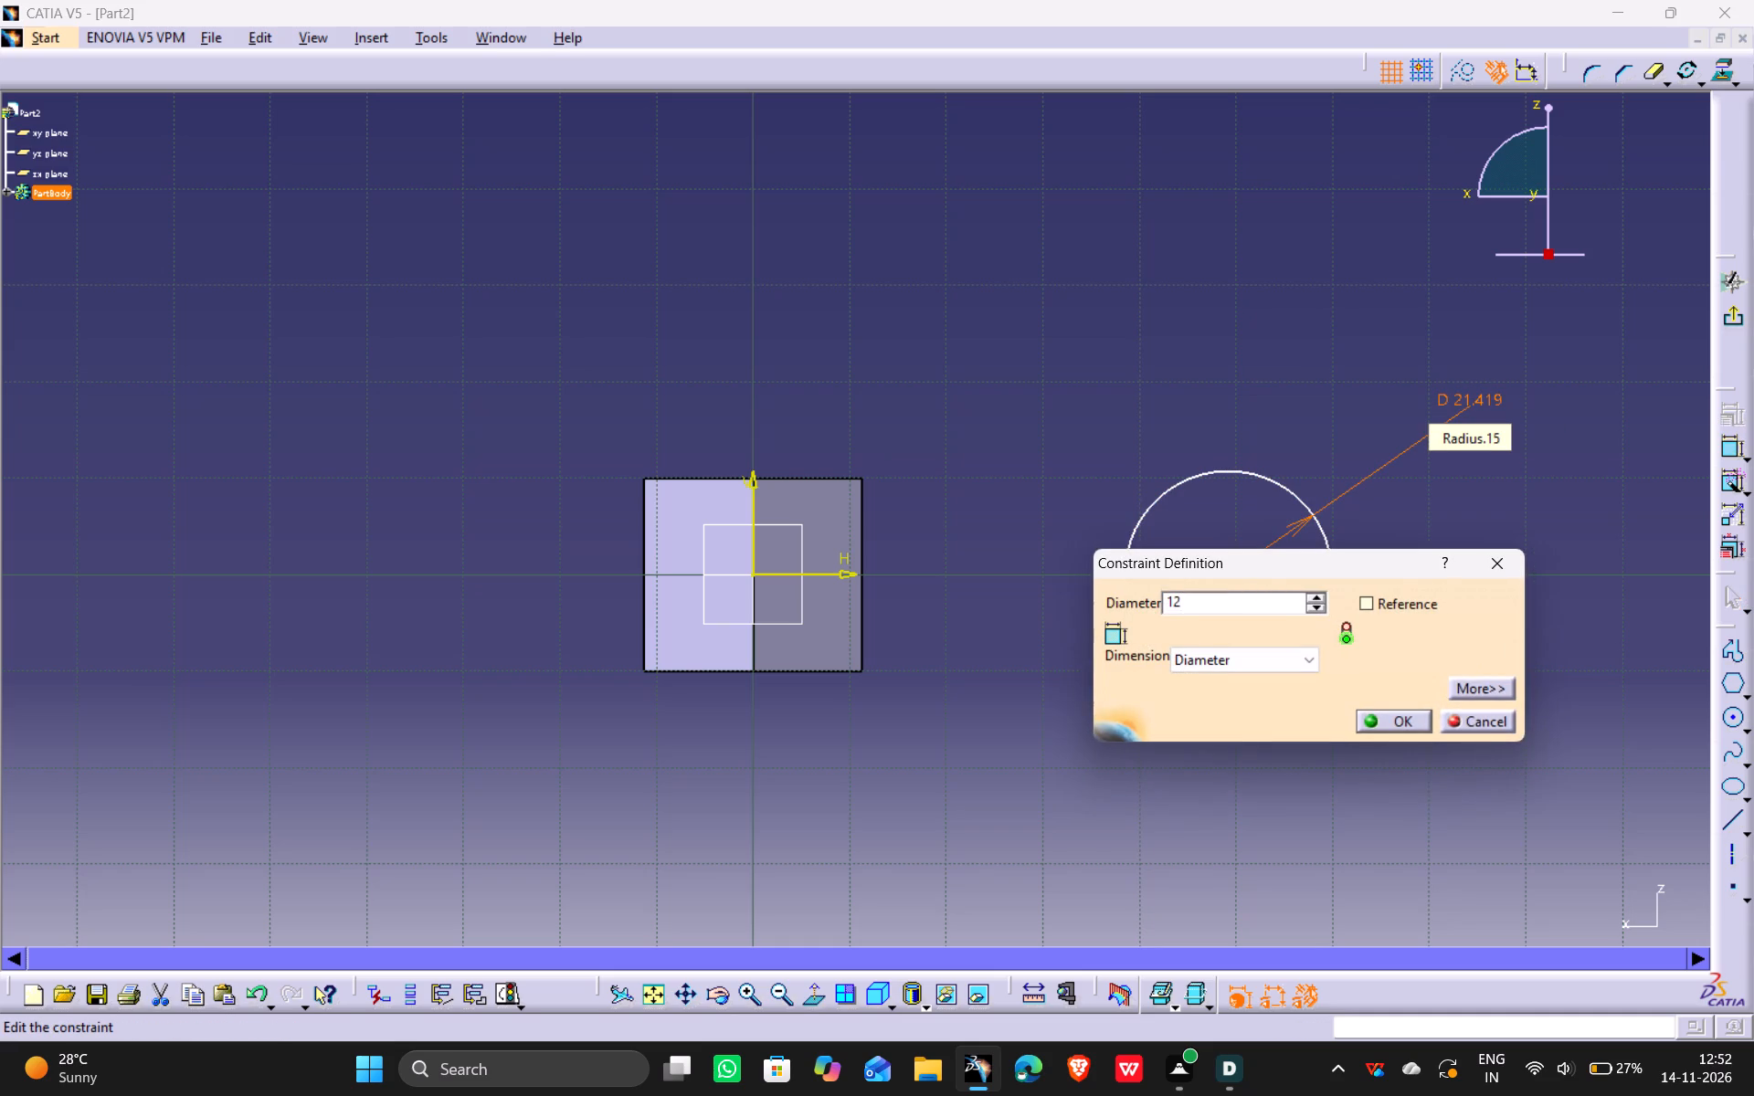
key("Return")
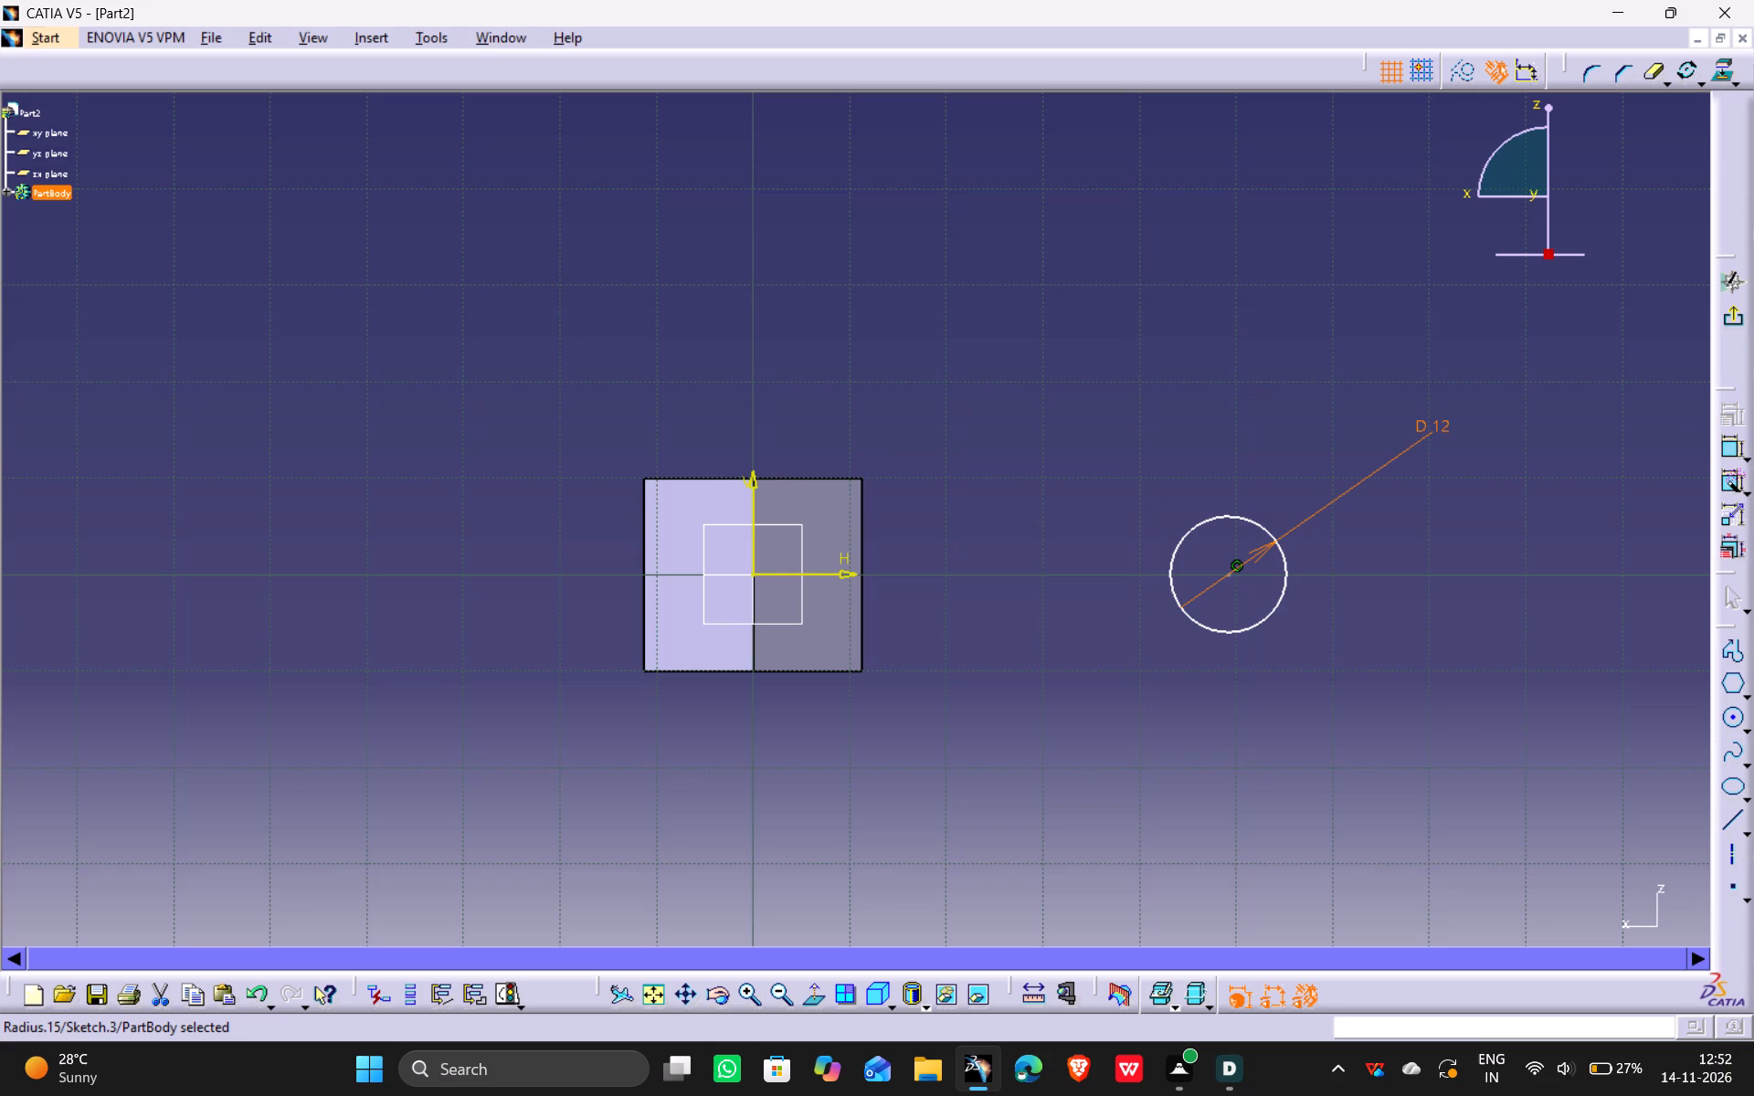
Dimension the circle centre's distance from the vertical axis, set it to 50 mm, and exit the sketch.
left_click(1228, 574)
left_click(1730, 447)
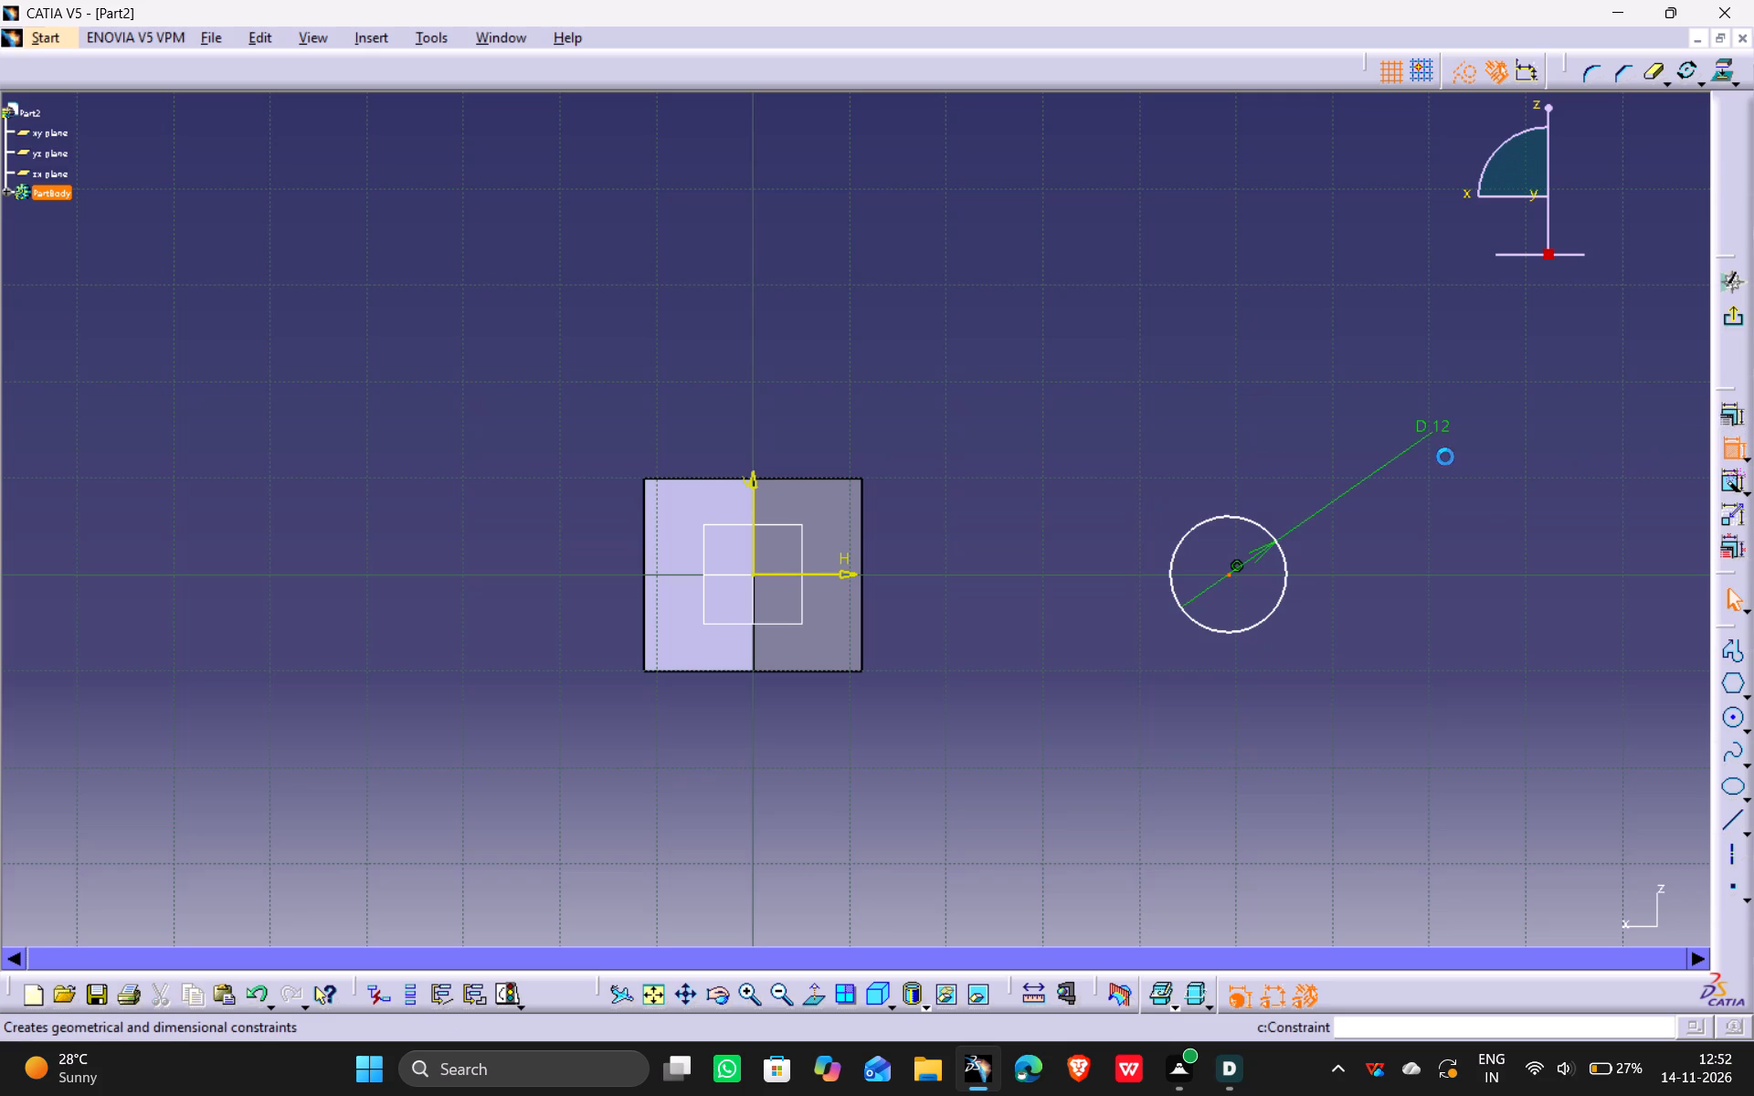
left_click(758, 483)
left_click(965, 304)
double_click(951, 305)
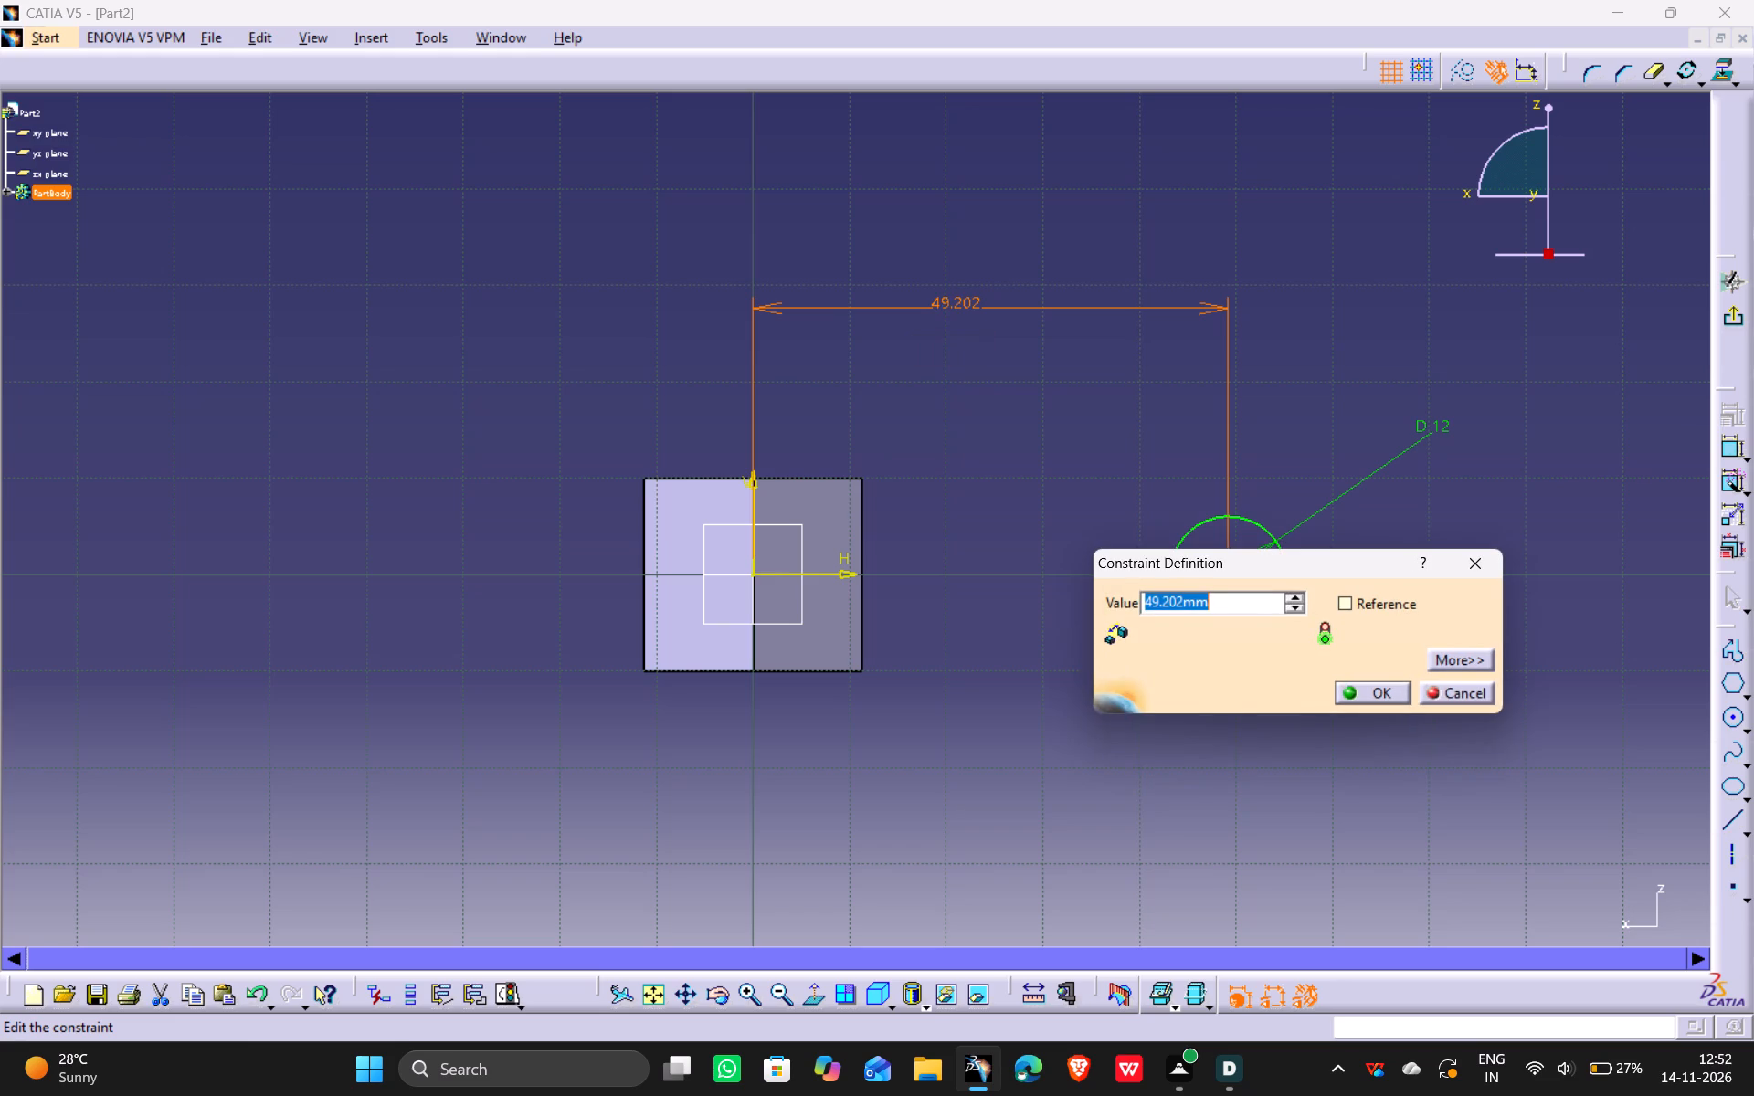
type("50")
key("Return")
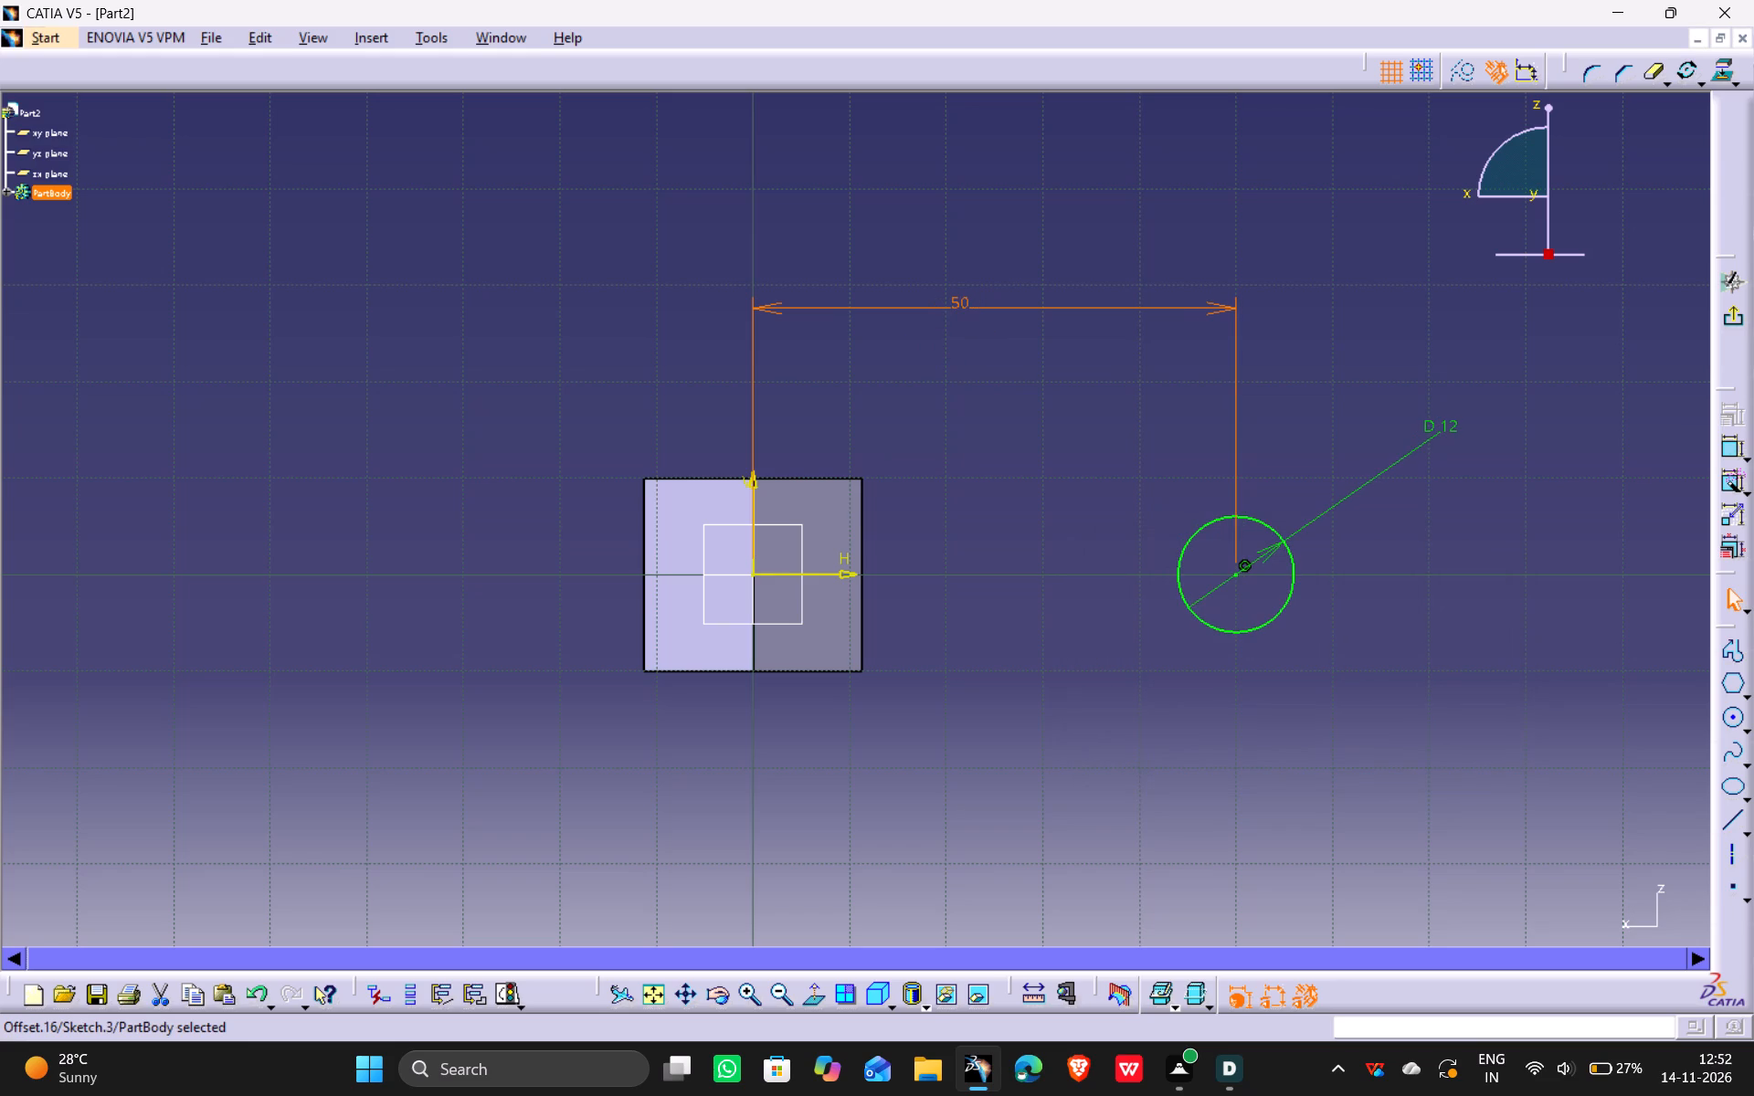
left_click(1737, 317)
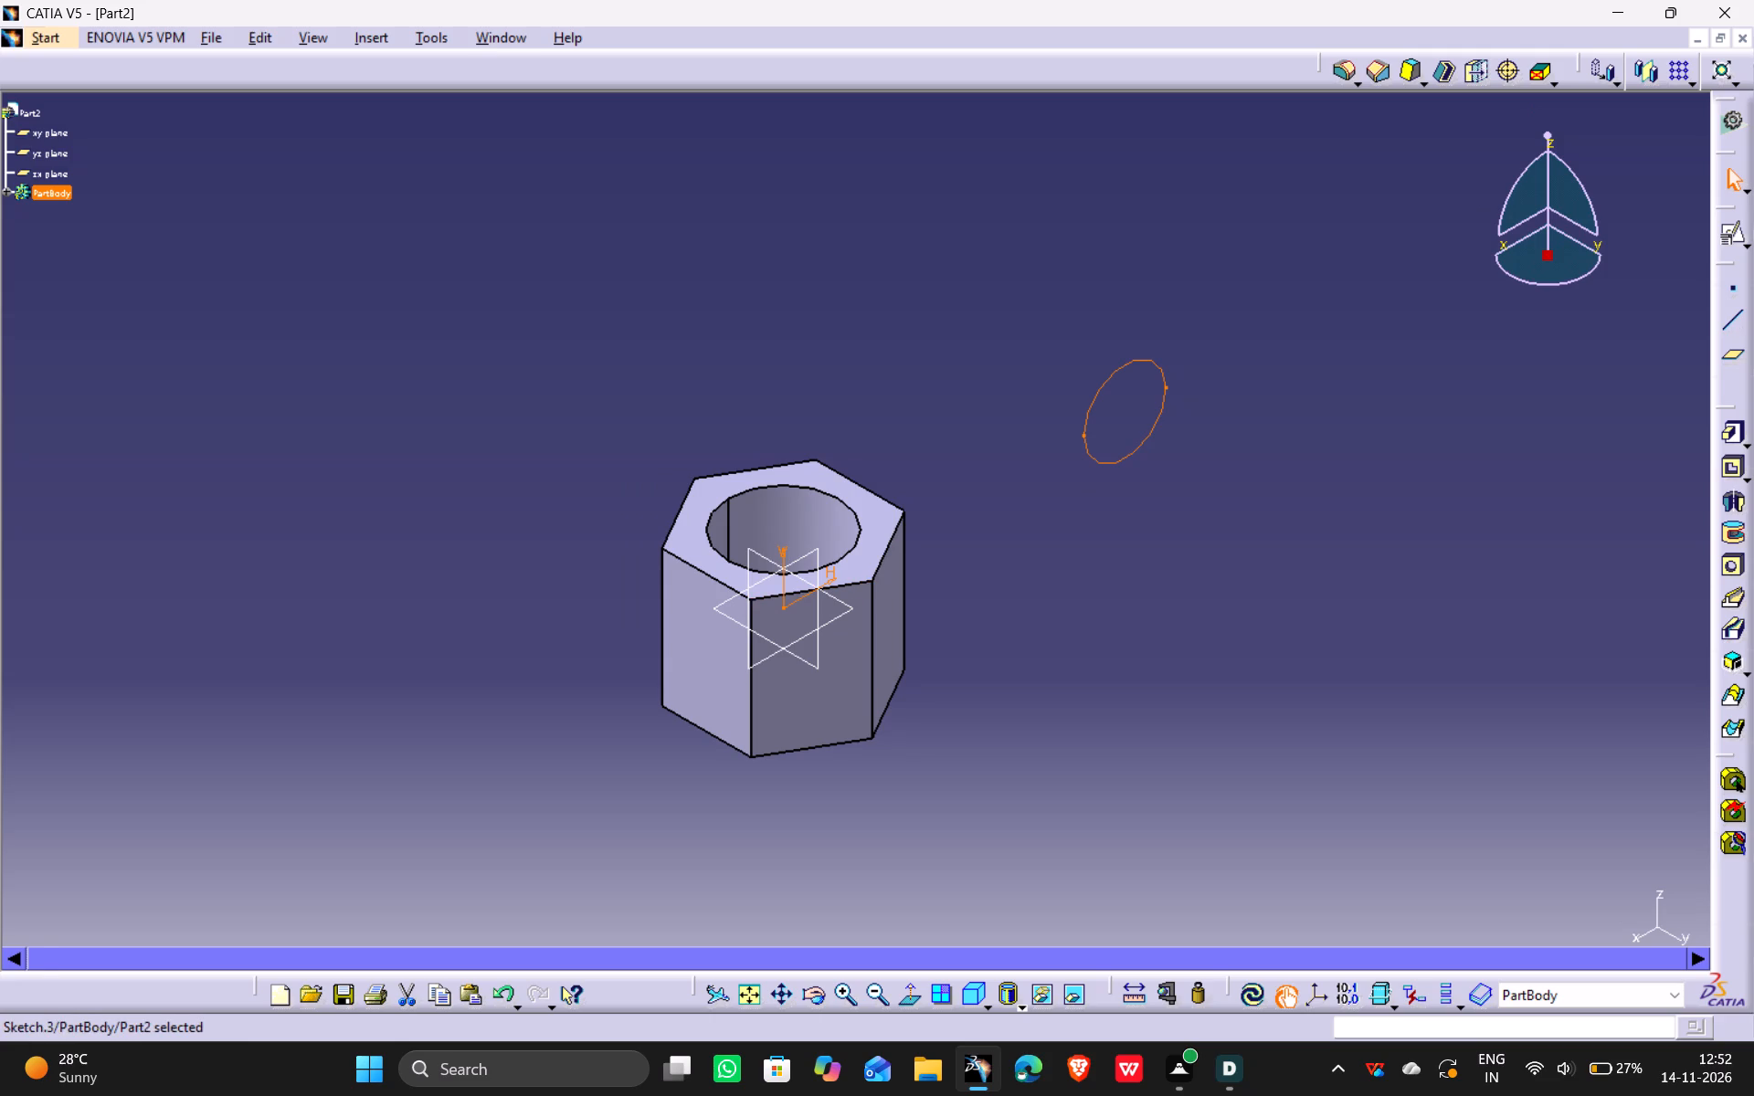
On a positioned xy plane sketch with H and V reversed, draw a circle about 99 mm in diameter centred on the origin.
left_click(846, 610)
middle_click_drag(1000, 392, 913, 757)
scroll(1000, 392, "down", 1)
left_click_drag(1000, 391, 913, 756)
scroll(1030, 510, "down", 1)
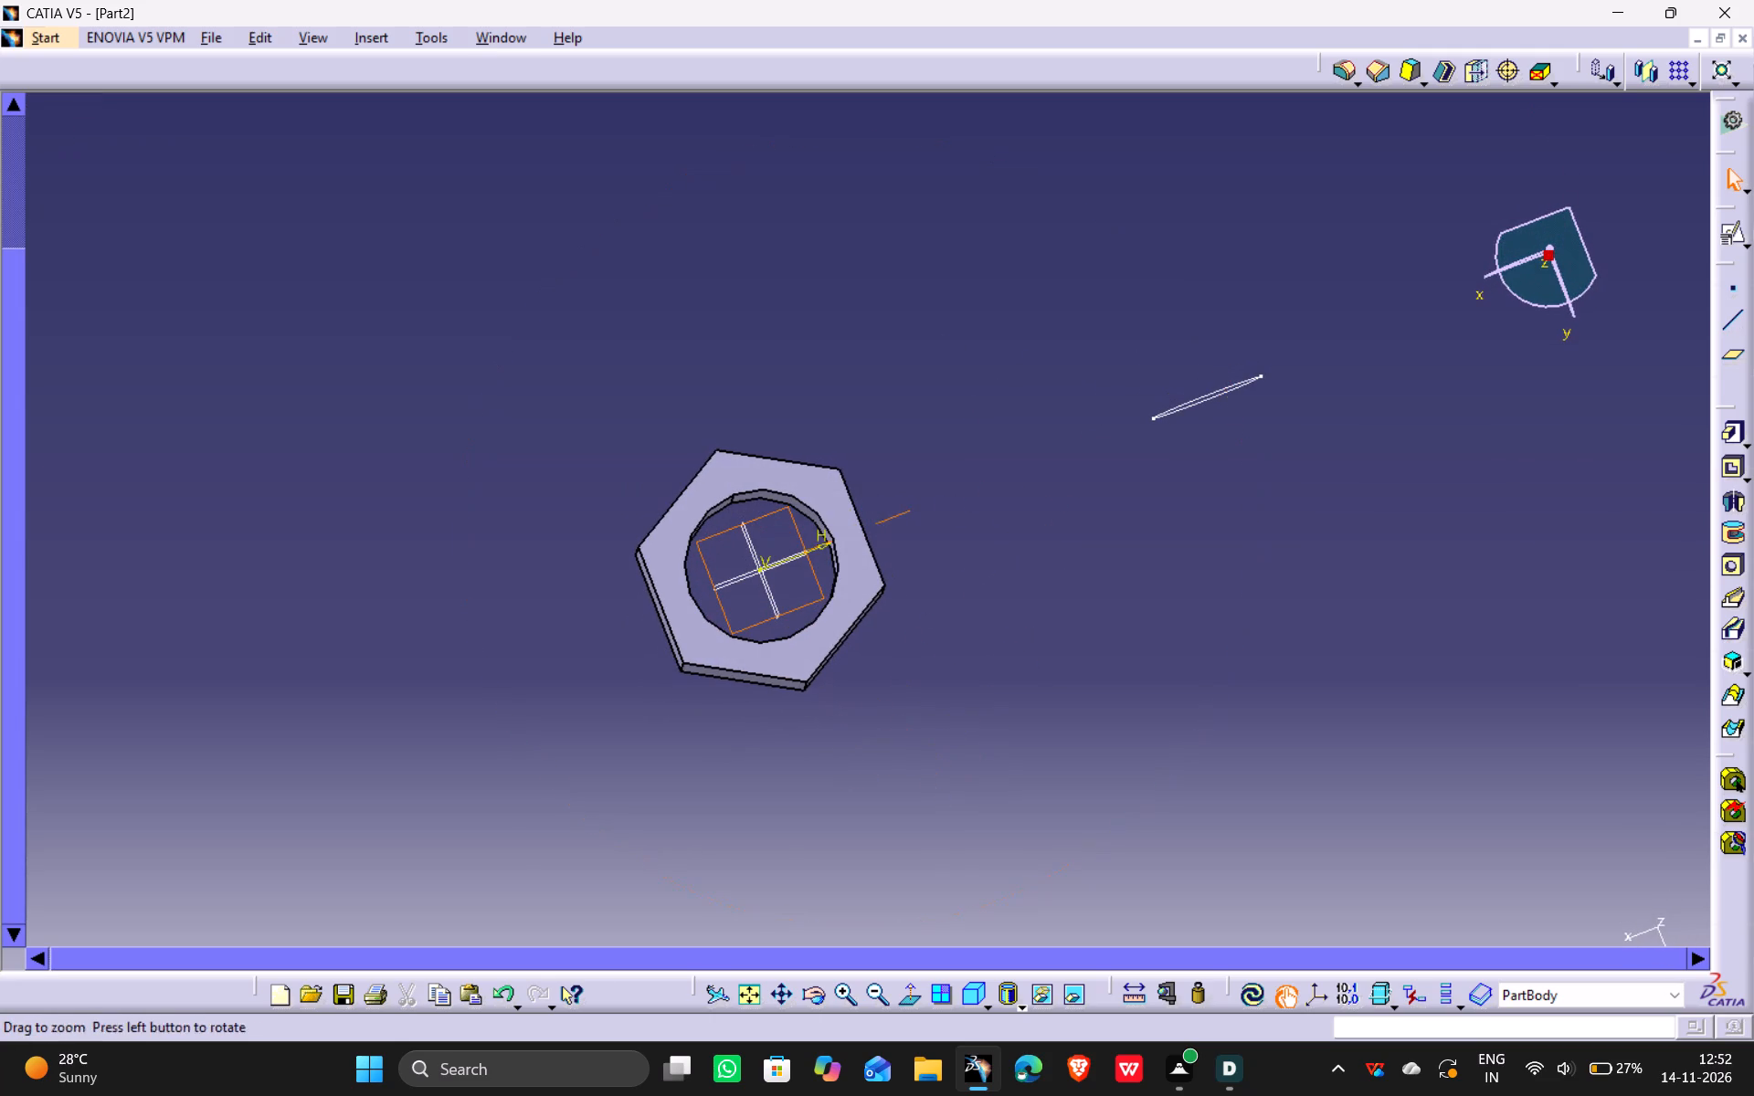
middle_click_drag(913, 757, 910, 758)
left_click(1727, 476)
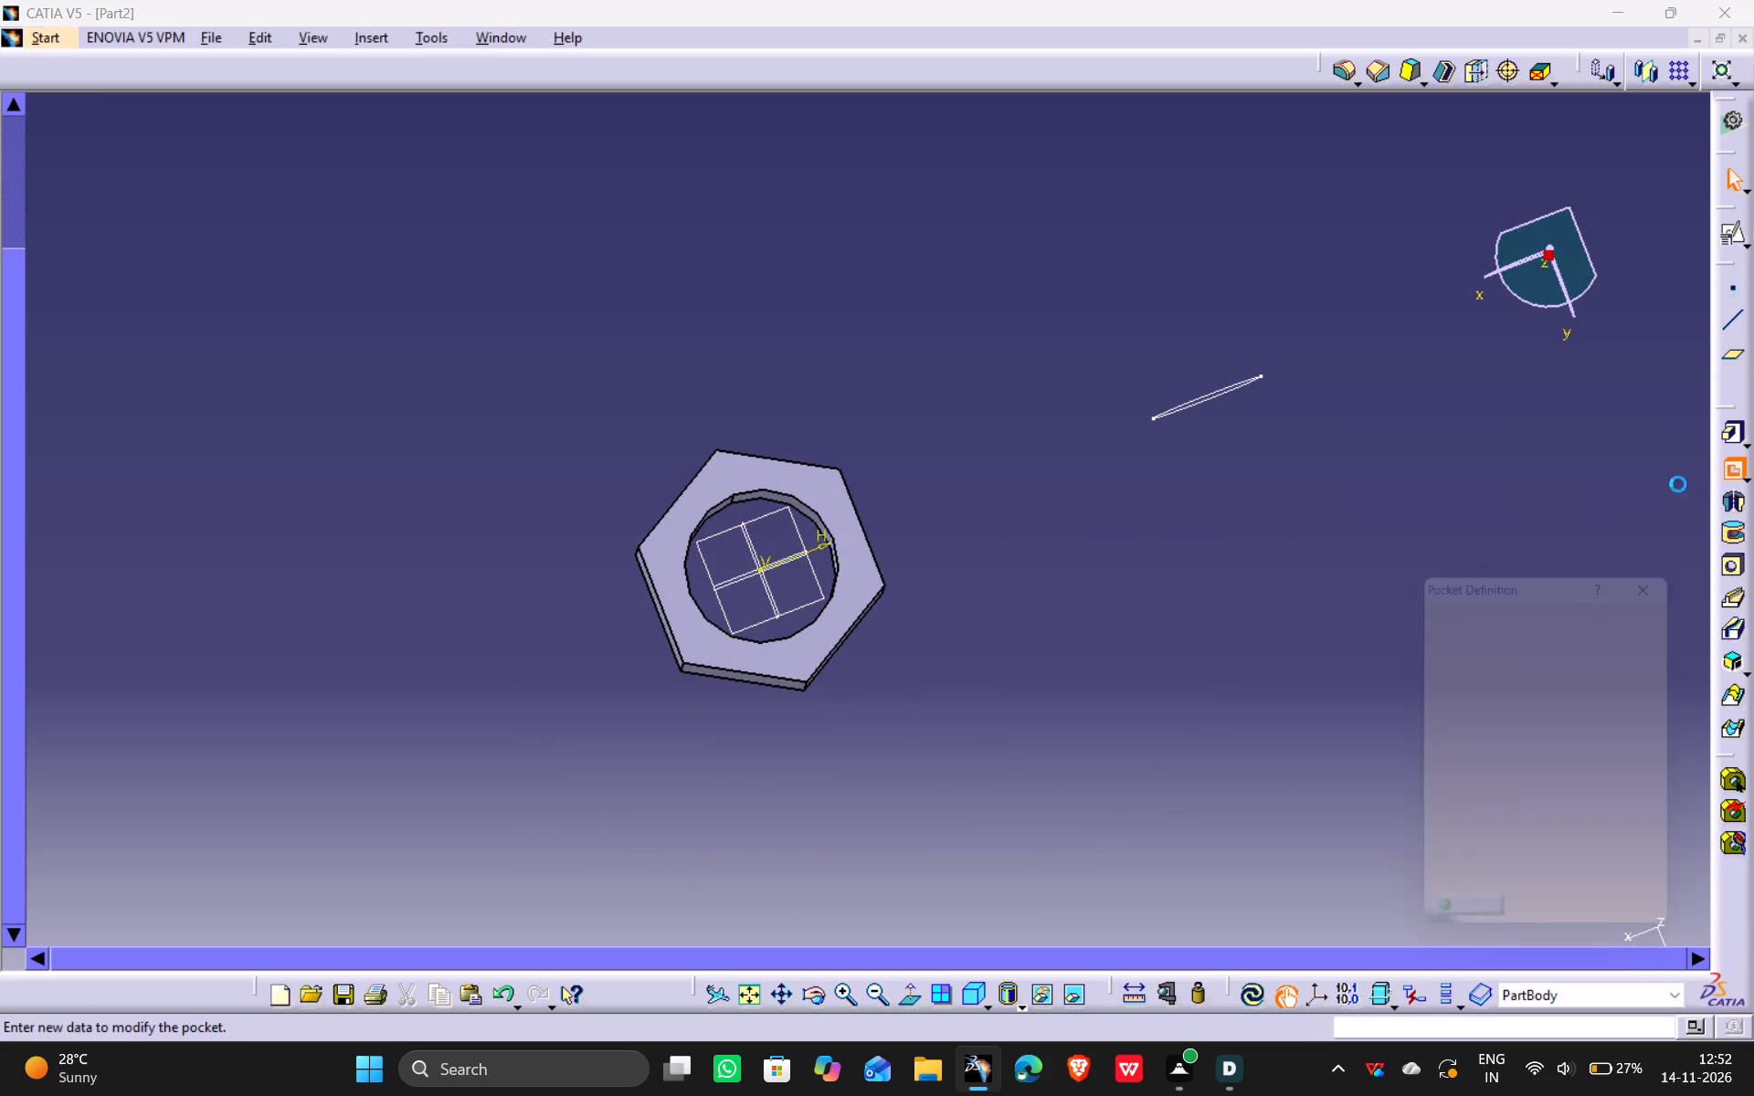
left_click(1675, 572)
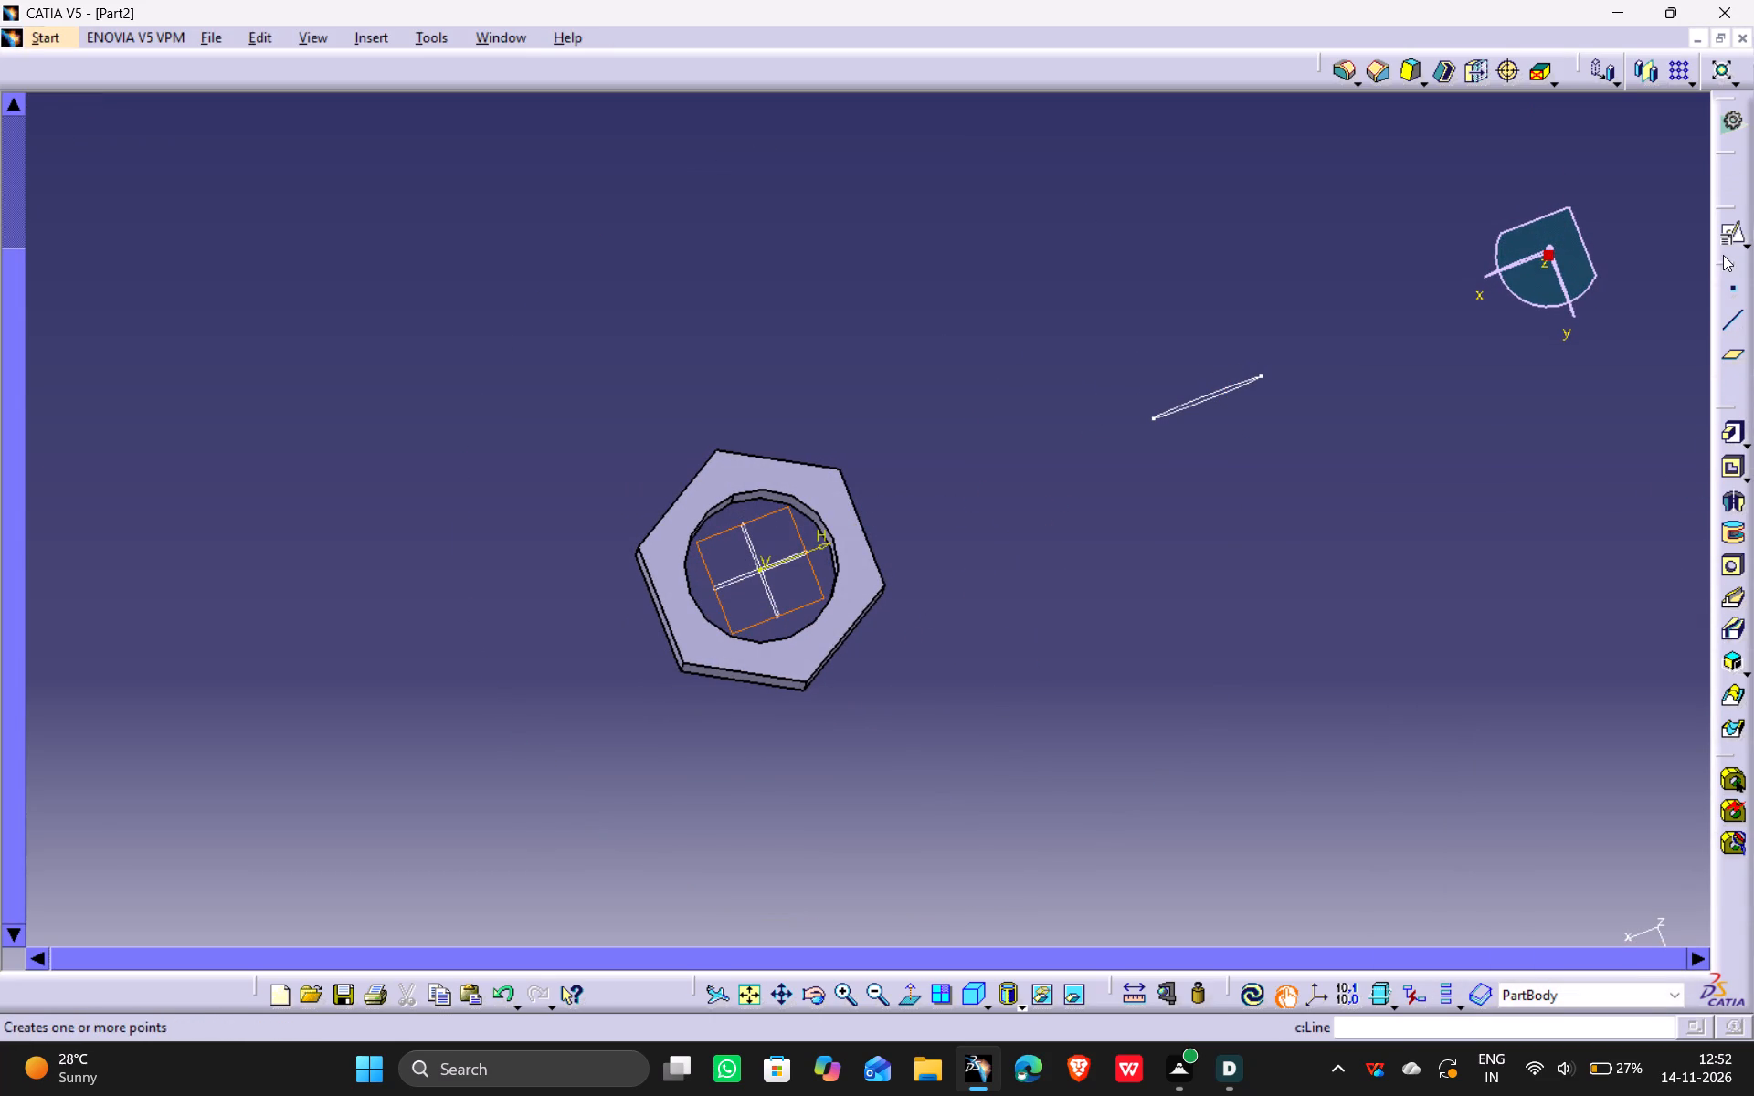
left_click(1728, 236)
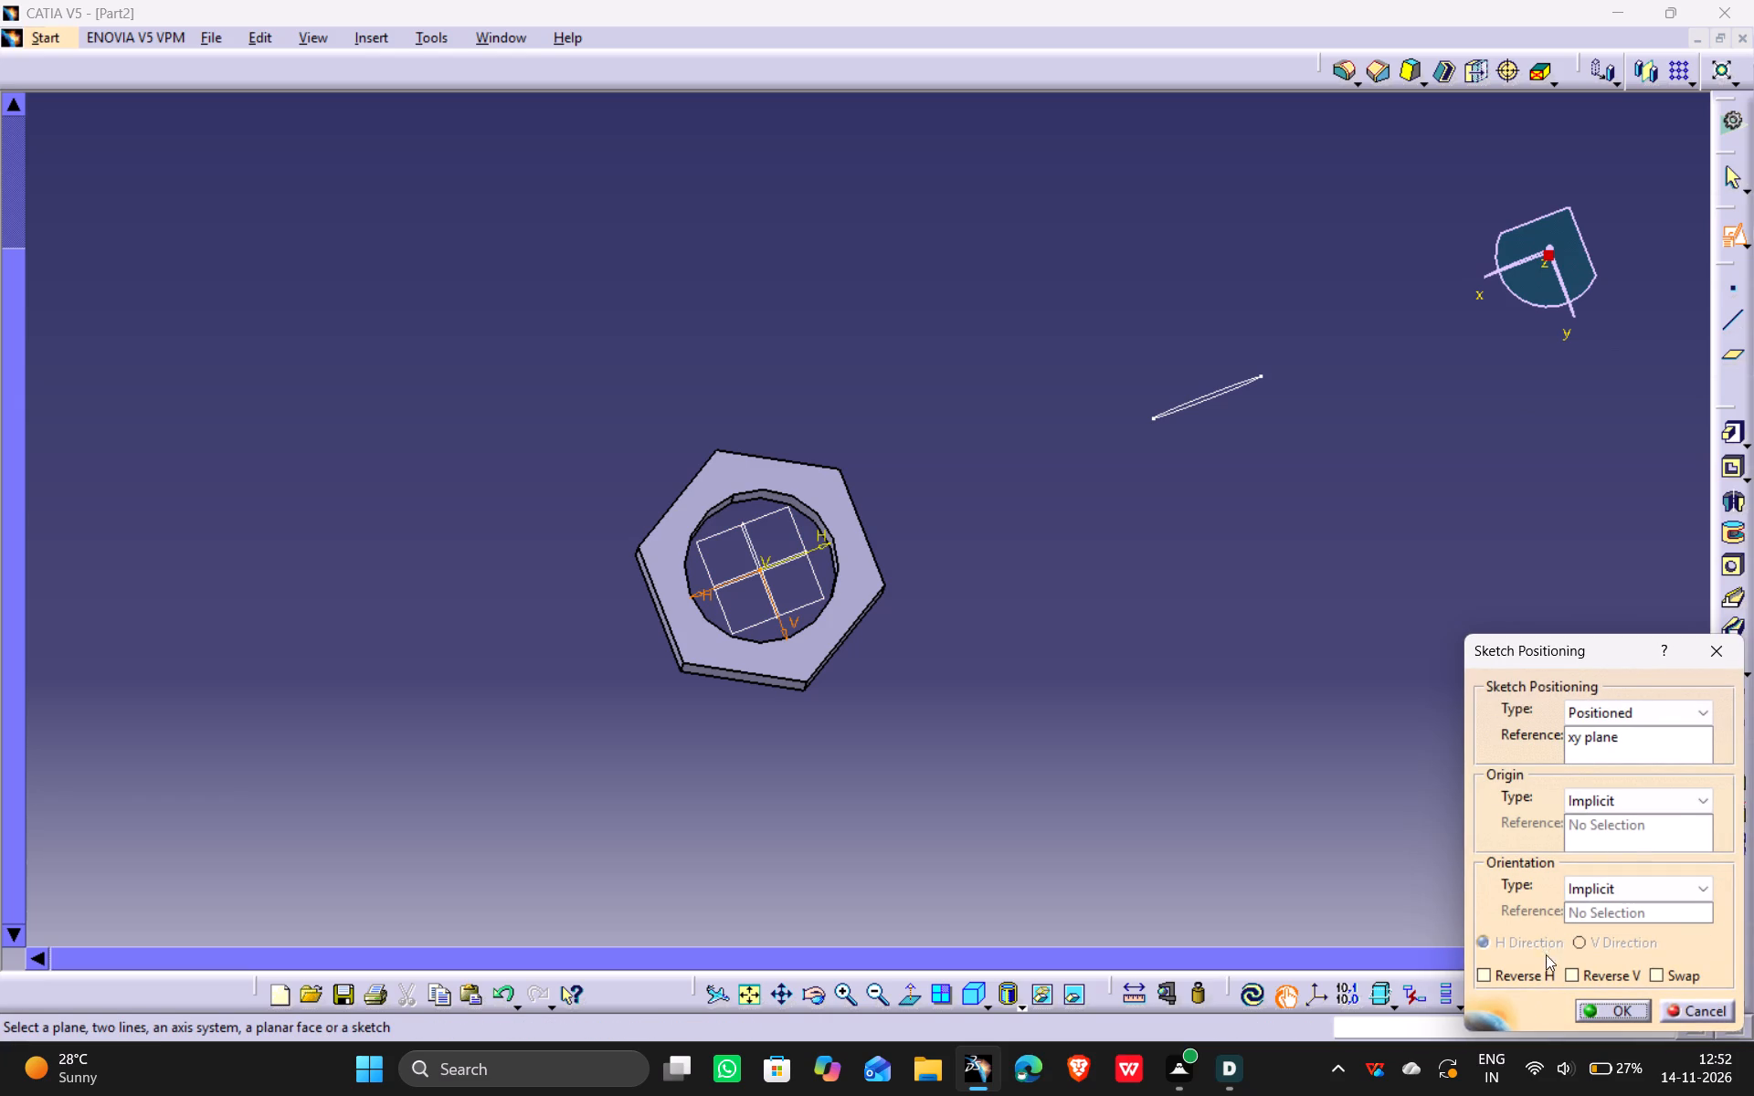
left_click(1534, 972)
left_click(1606, 976)
left_click(1603, 1010)
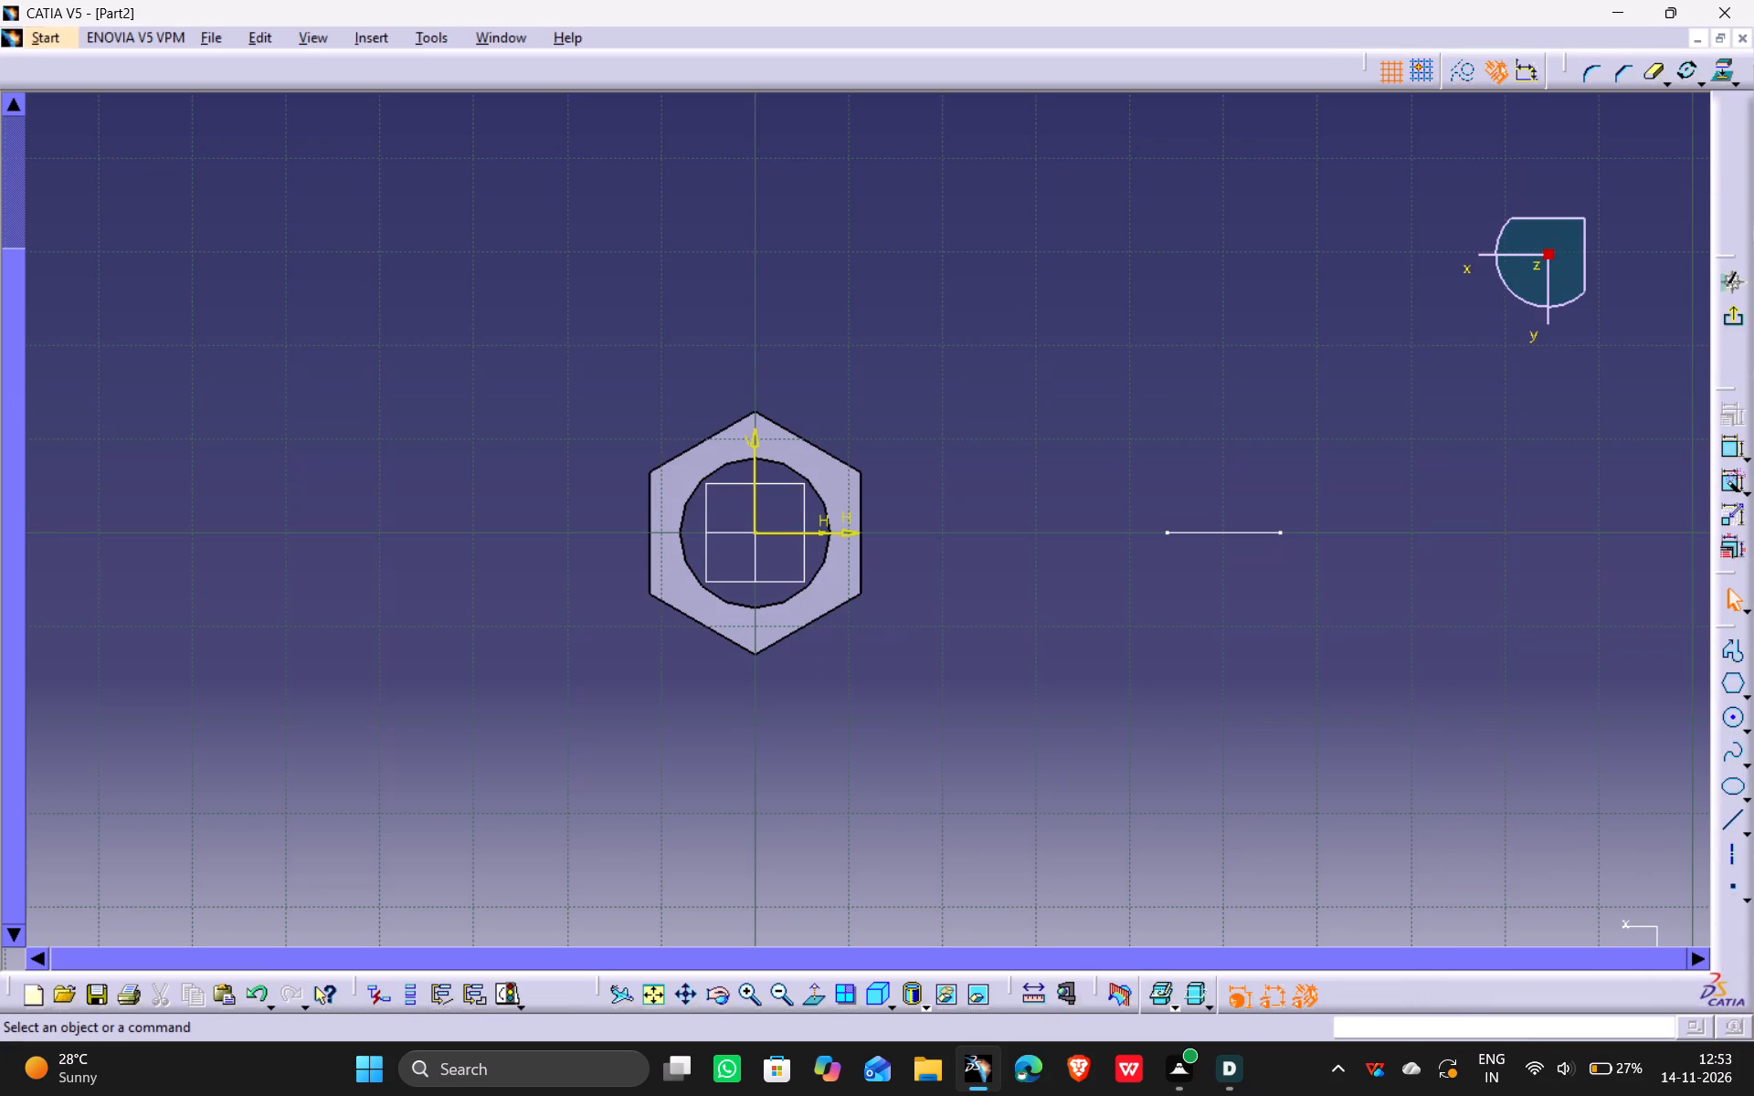
left_click(1734, 720)
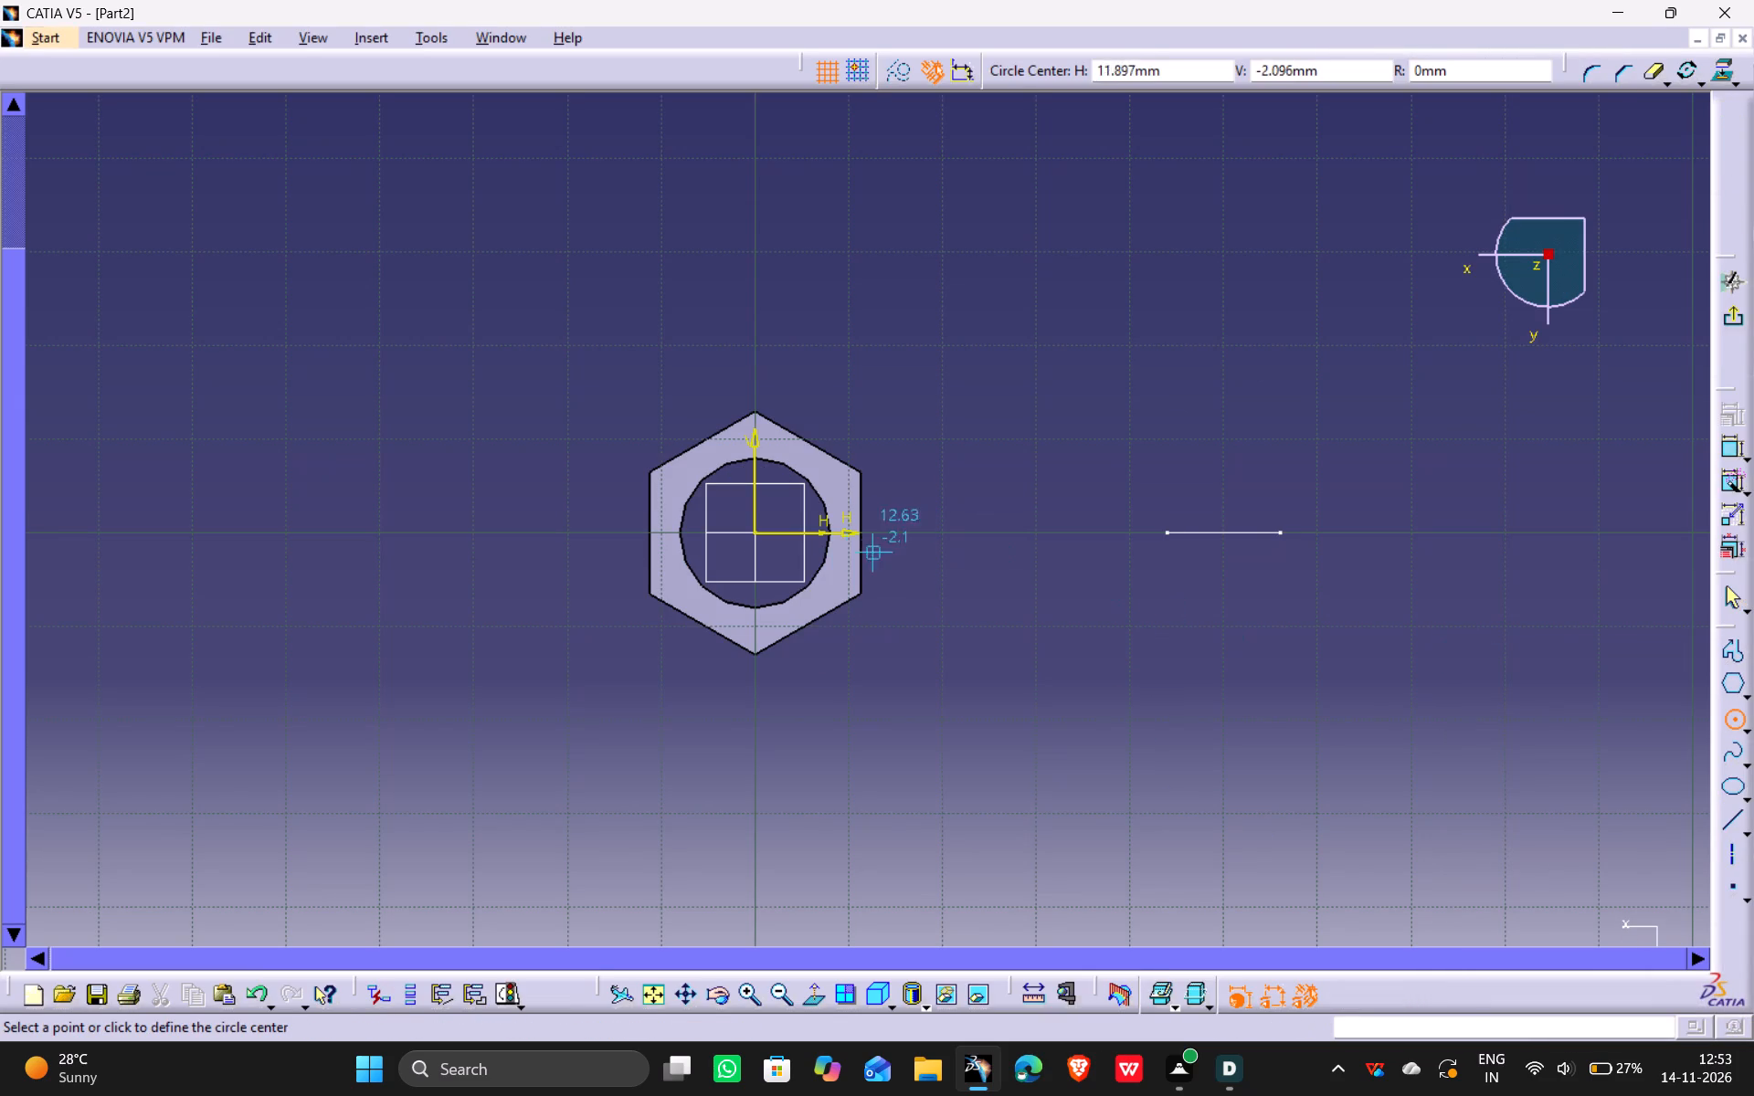
left_click(756, 532)
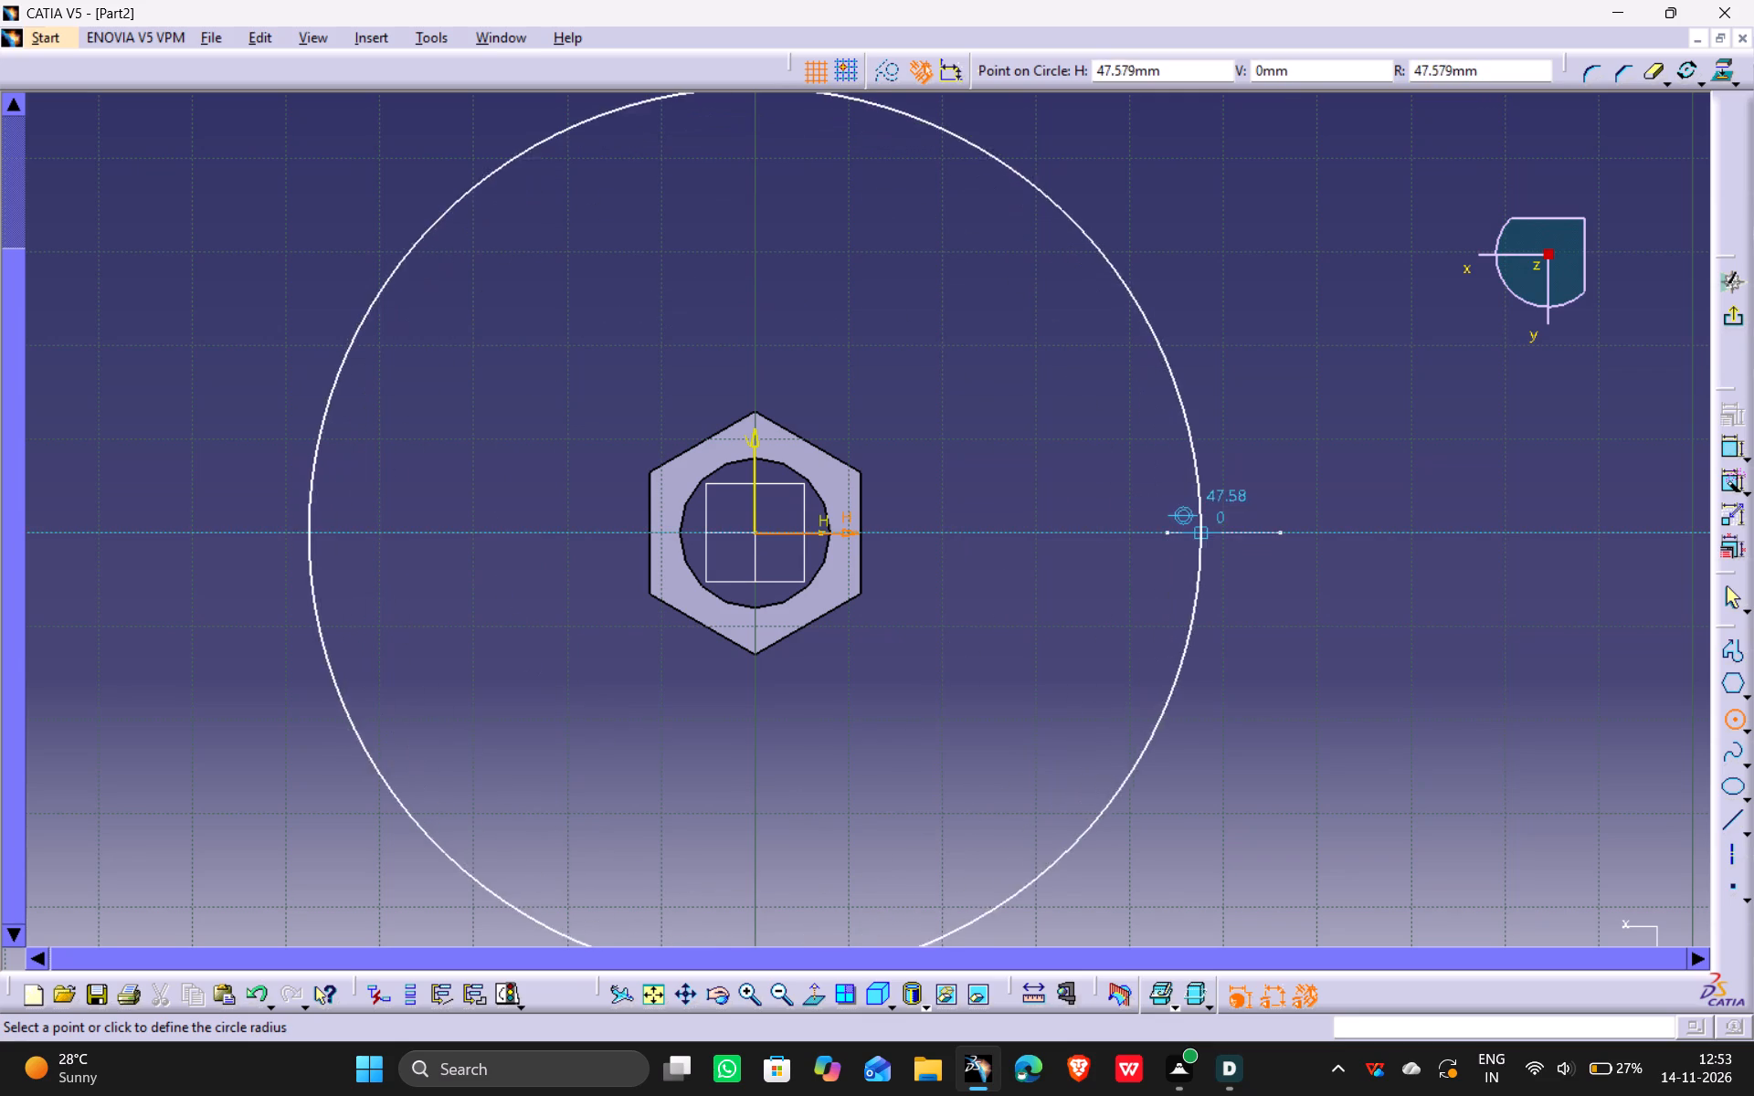
left_click(1222, 532)
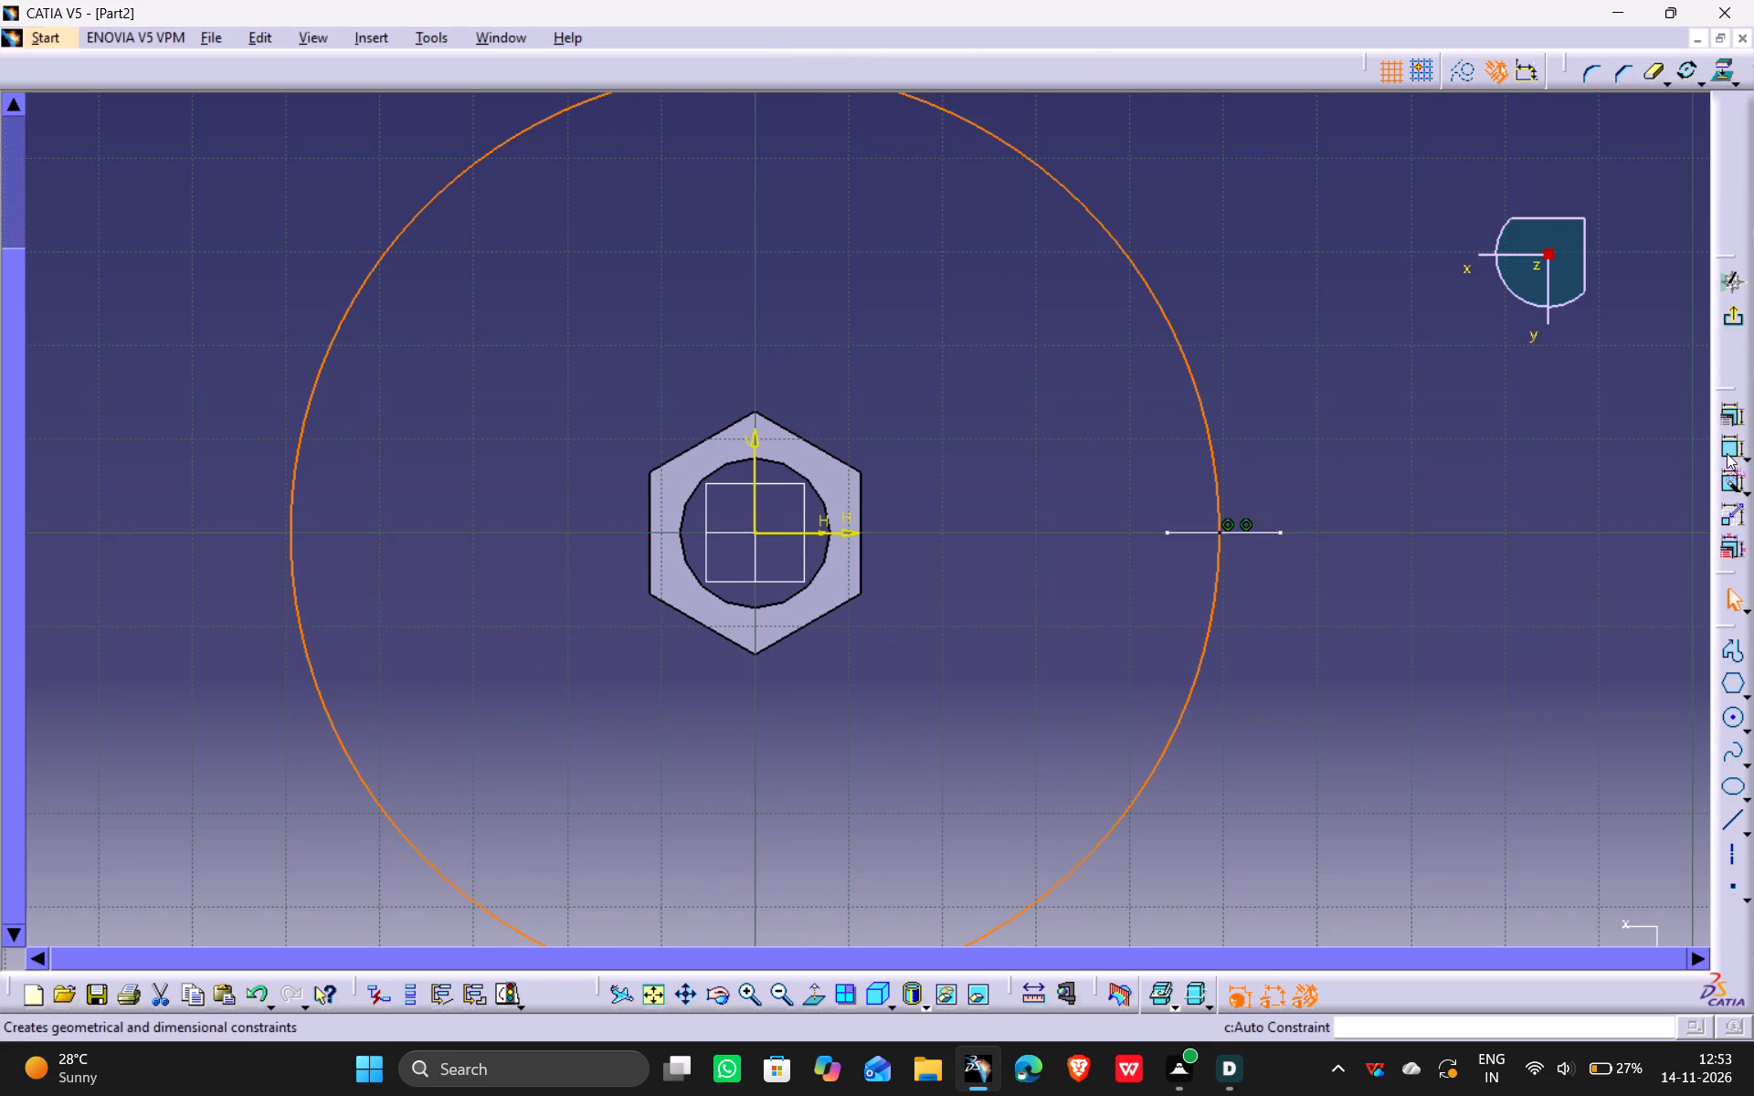
Dimension the large circle around the prism, set its diameter to 100 mm, and exit the sketch.
left_click(1726, 451)
left_click(1284, 260)
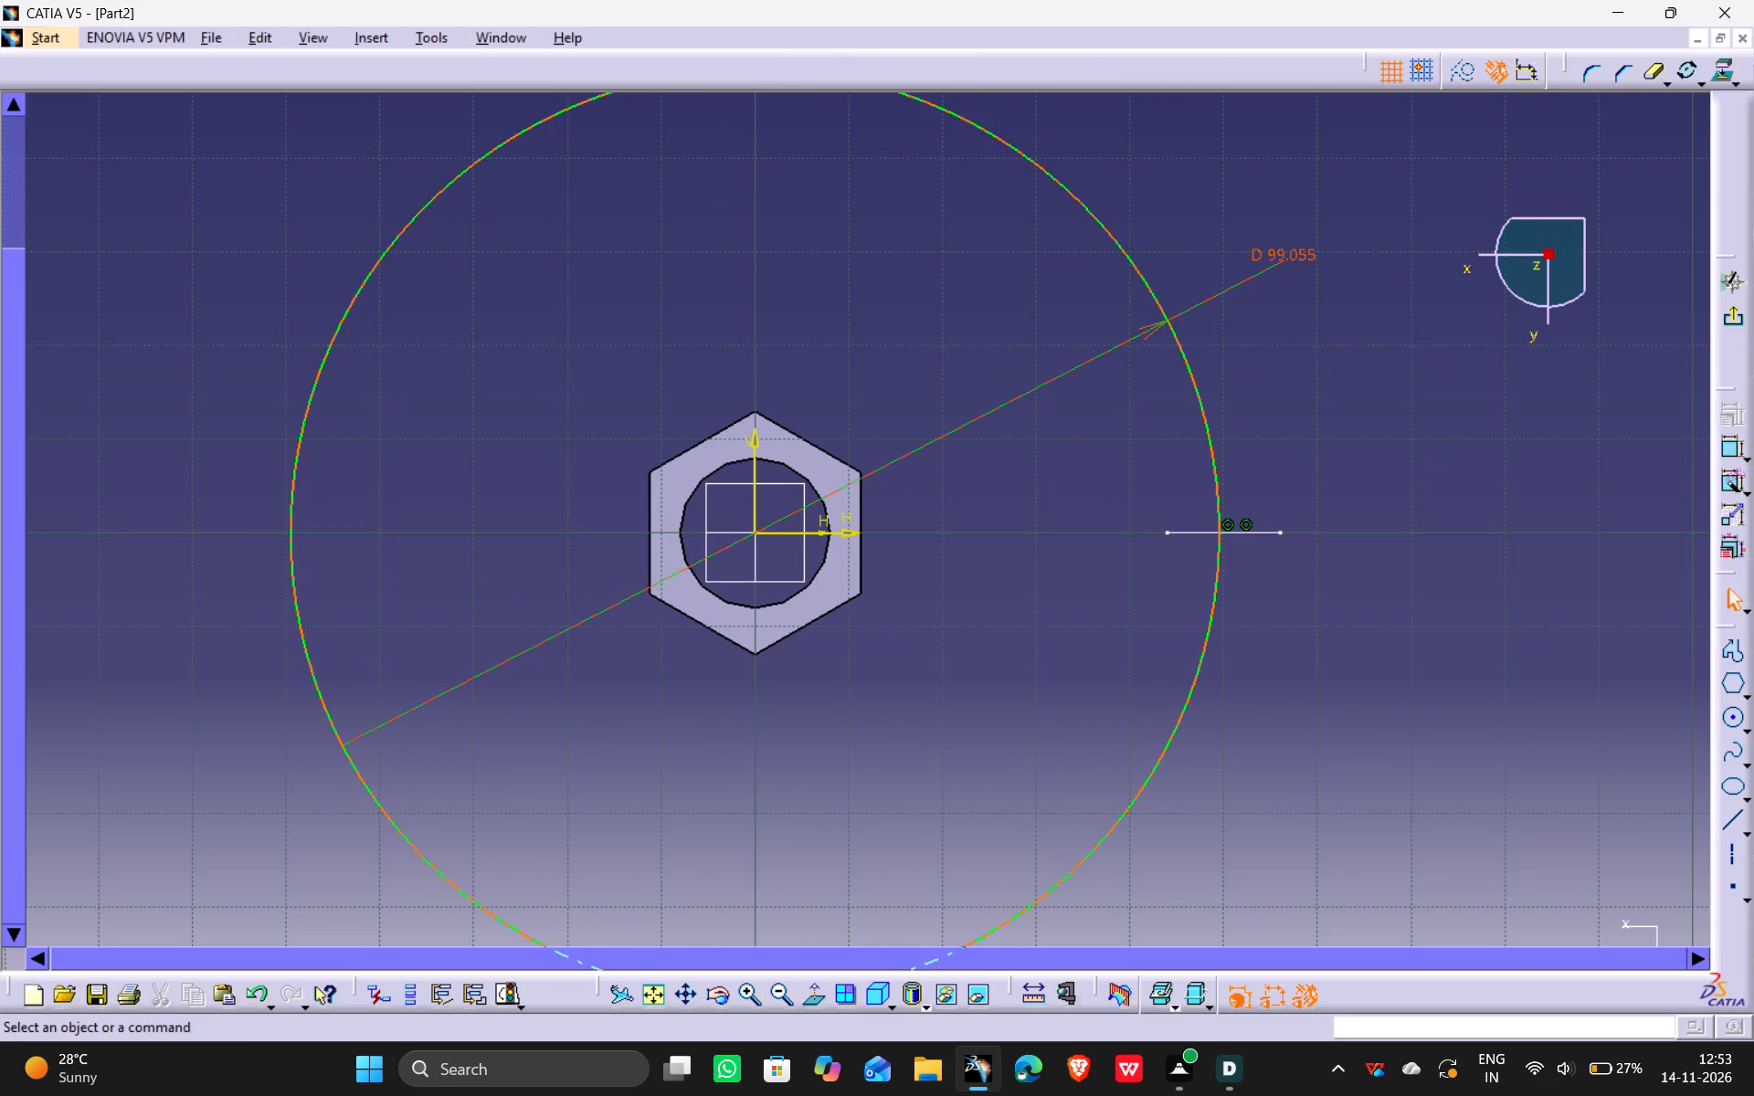
double_click(1287, 255)
type("100")
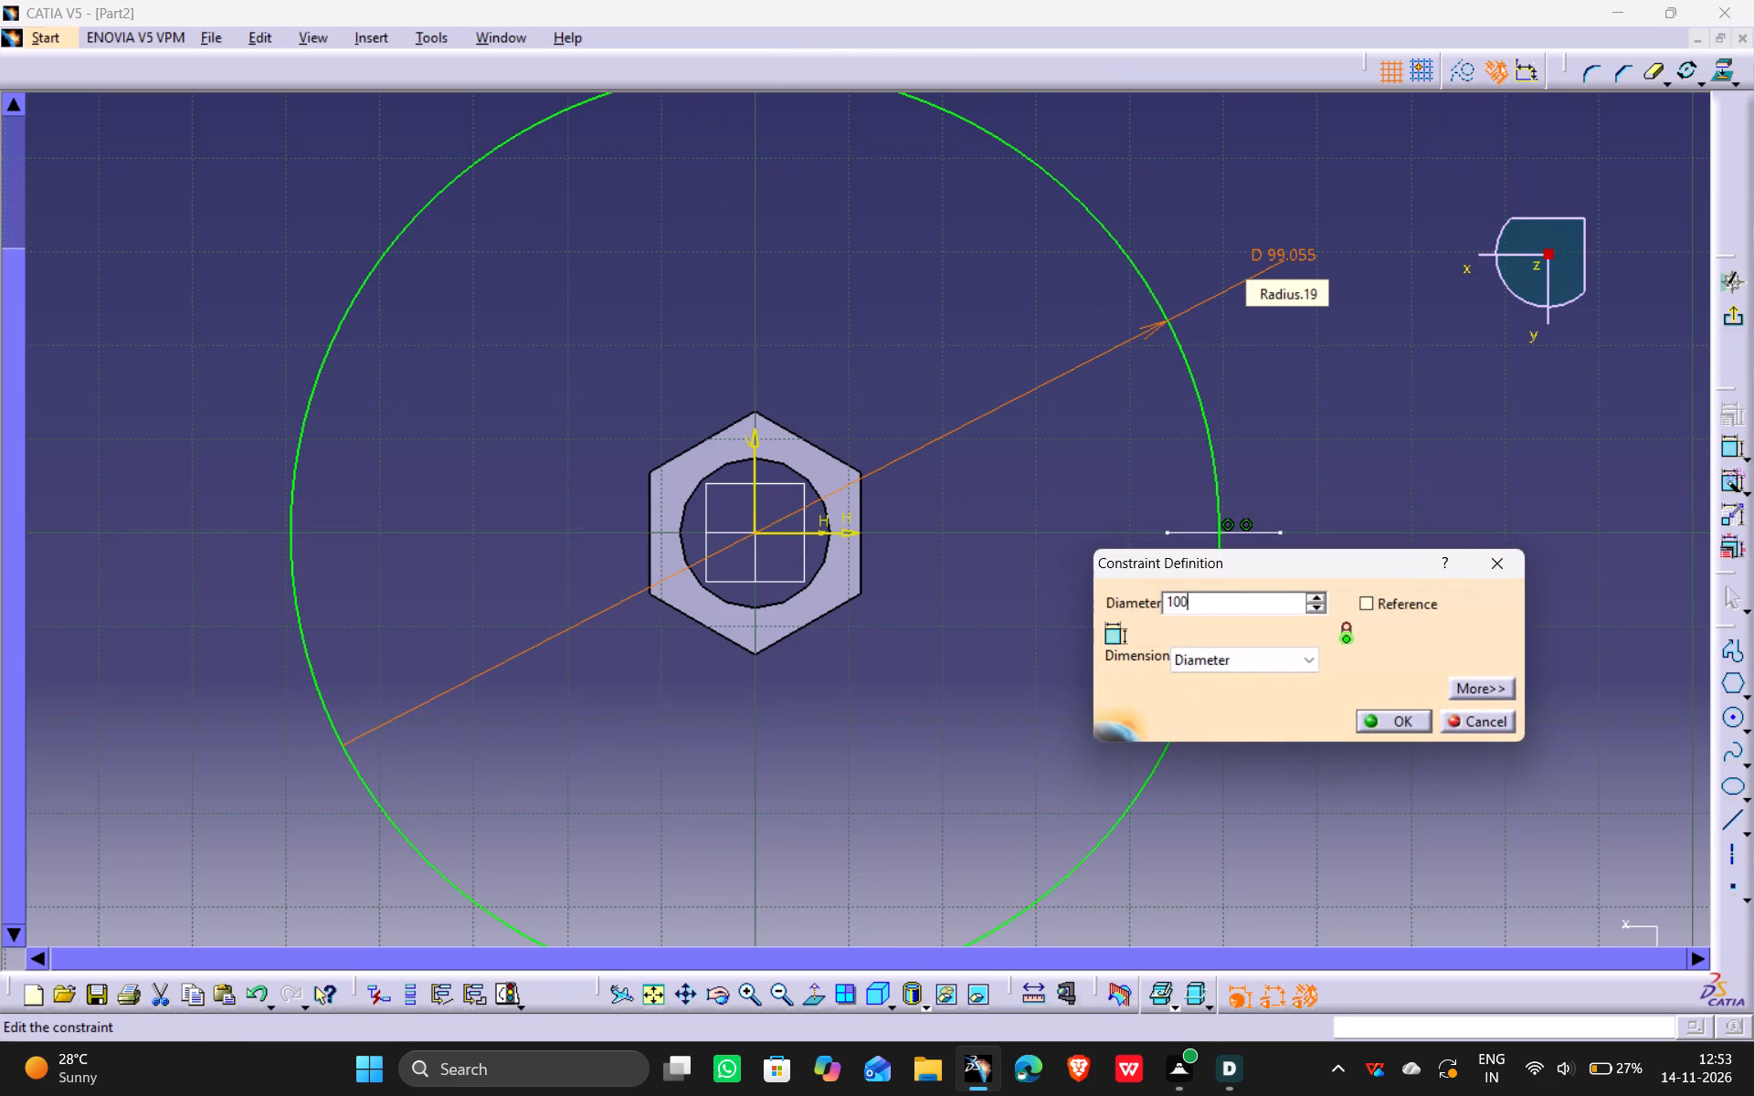
key("Return")
left_click(1736, 320)
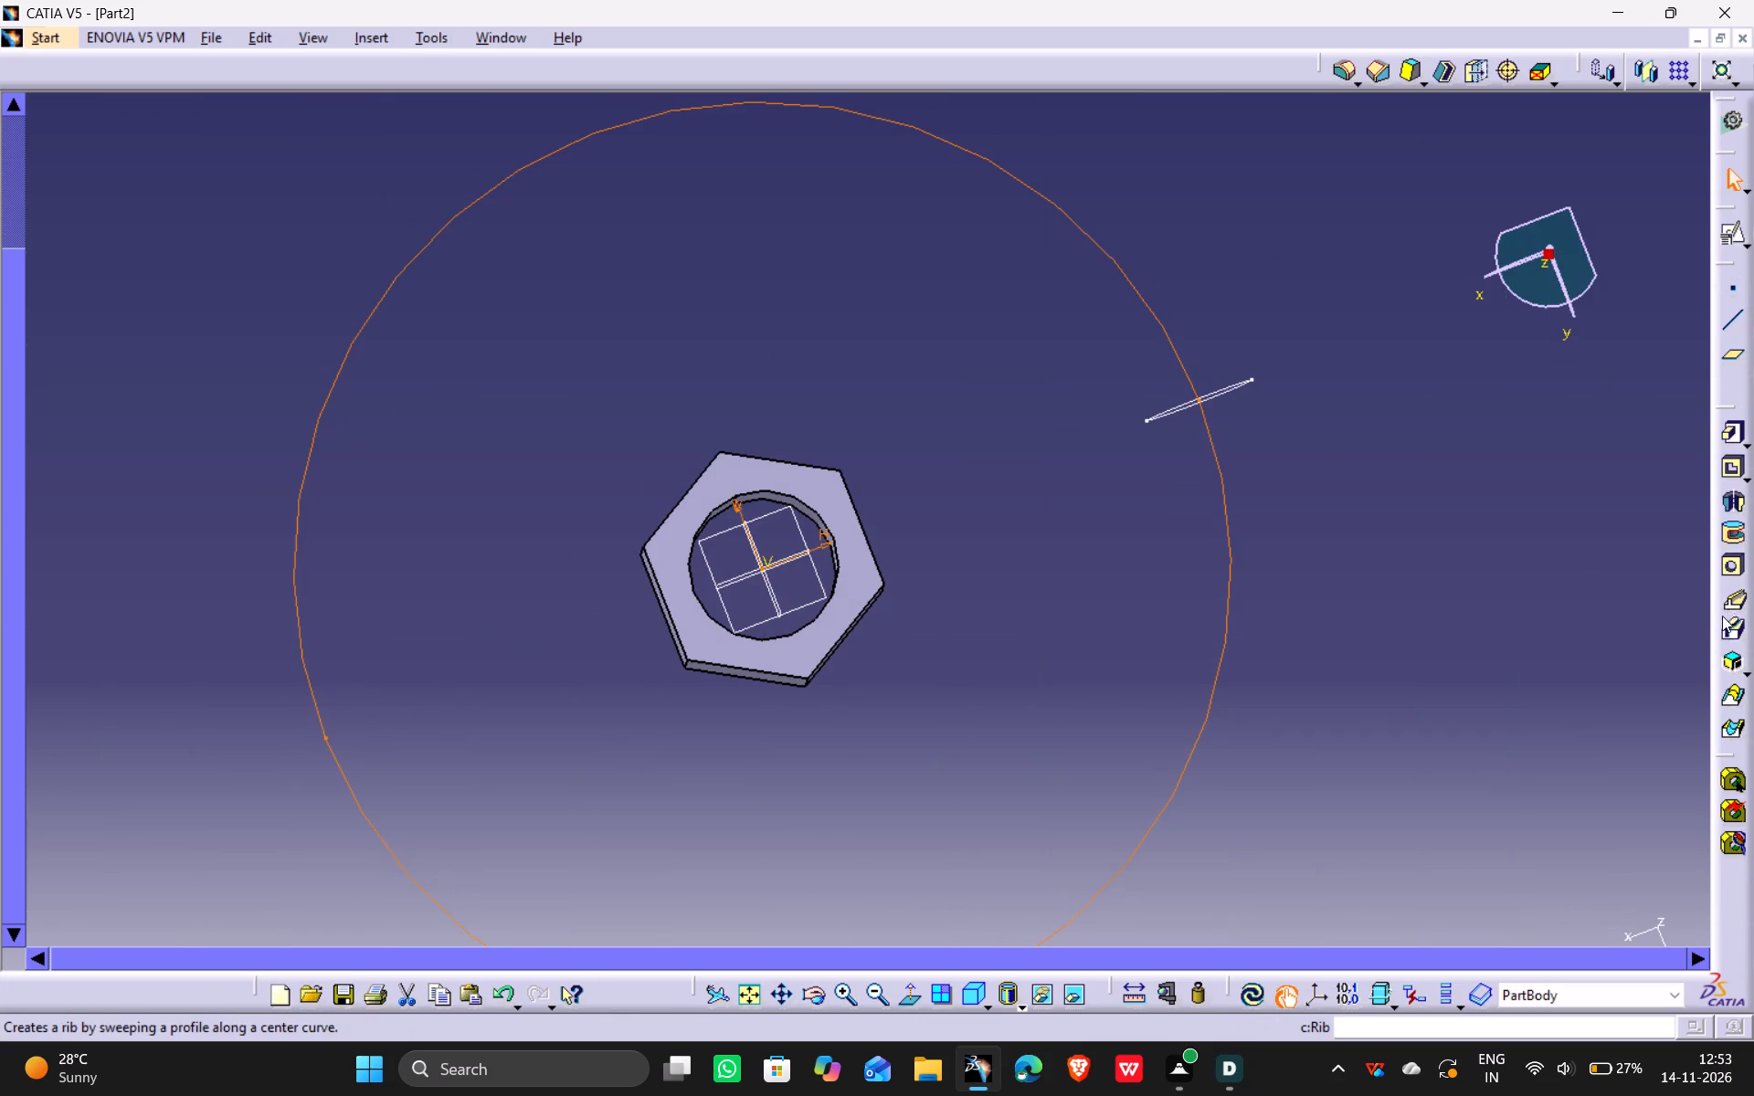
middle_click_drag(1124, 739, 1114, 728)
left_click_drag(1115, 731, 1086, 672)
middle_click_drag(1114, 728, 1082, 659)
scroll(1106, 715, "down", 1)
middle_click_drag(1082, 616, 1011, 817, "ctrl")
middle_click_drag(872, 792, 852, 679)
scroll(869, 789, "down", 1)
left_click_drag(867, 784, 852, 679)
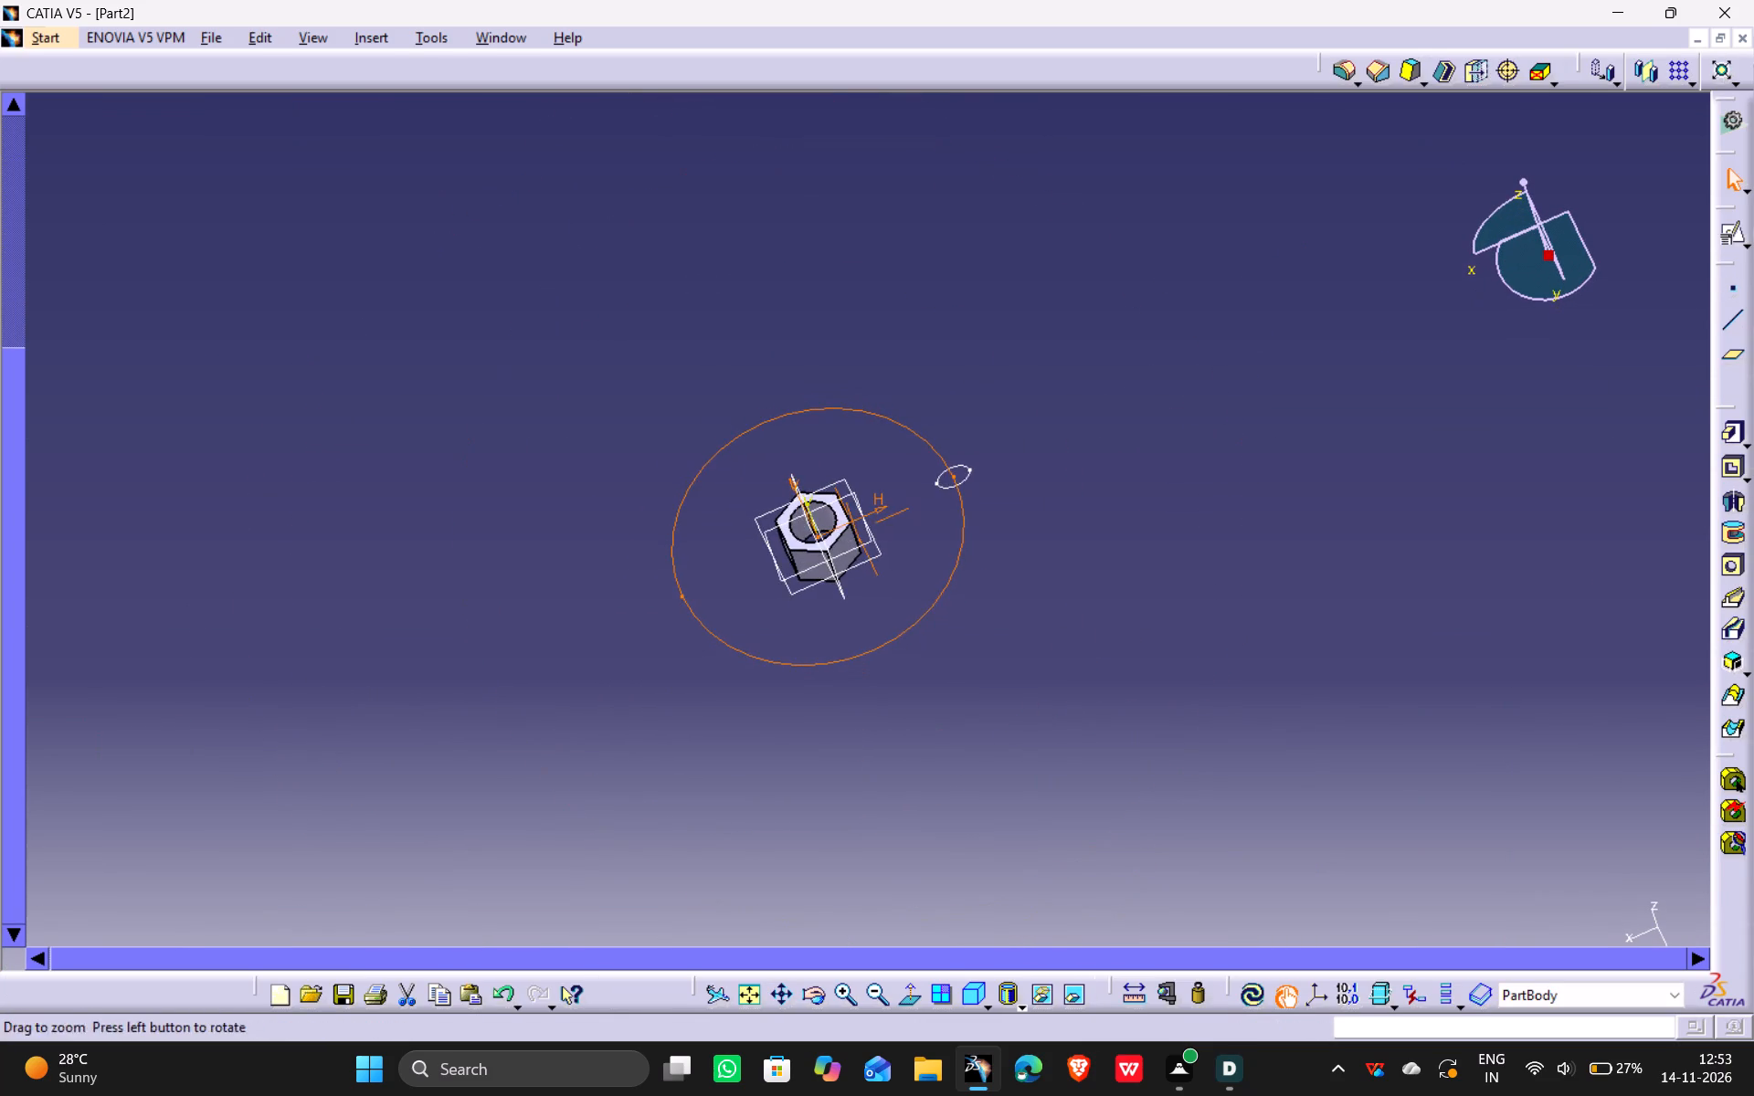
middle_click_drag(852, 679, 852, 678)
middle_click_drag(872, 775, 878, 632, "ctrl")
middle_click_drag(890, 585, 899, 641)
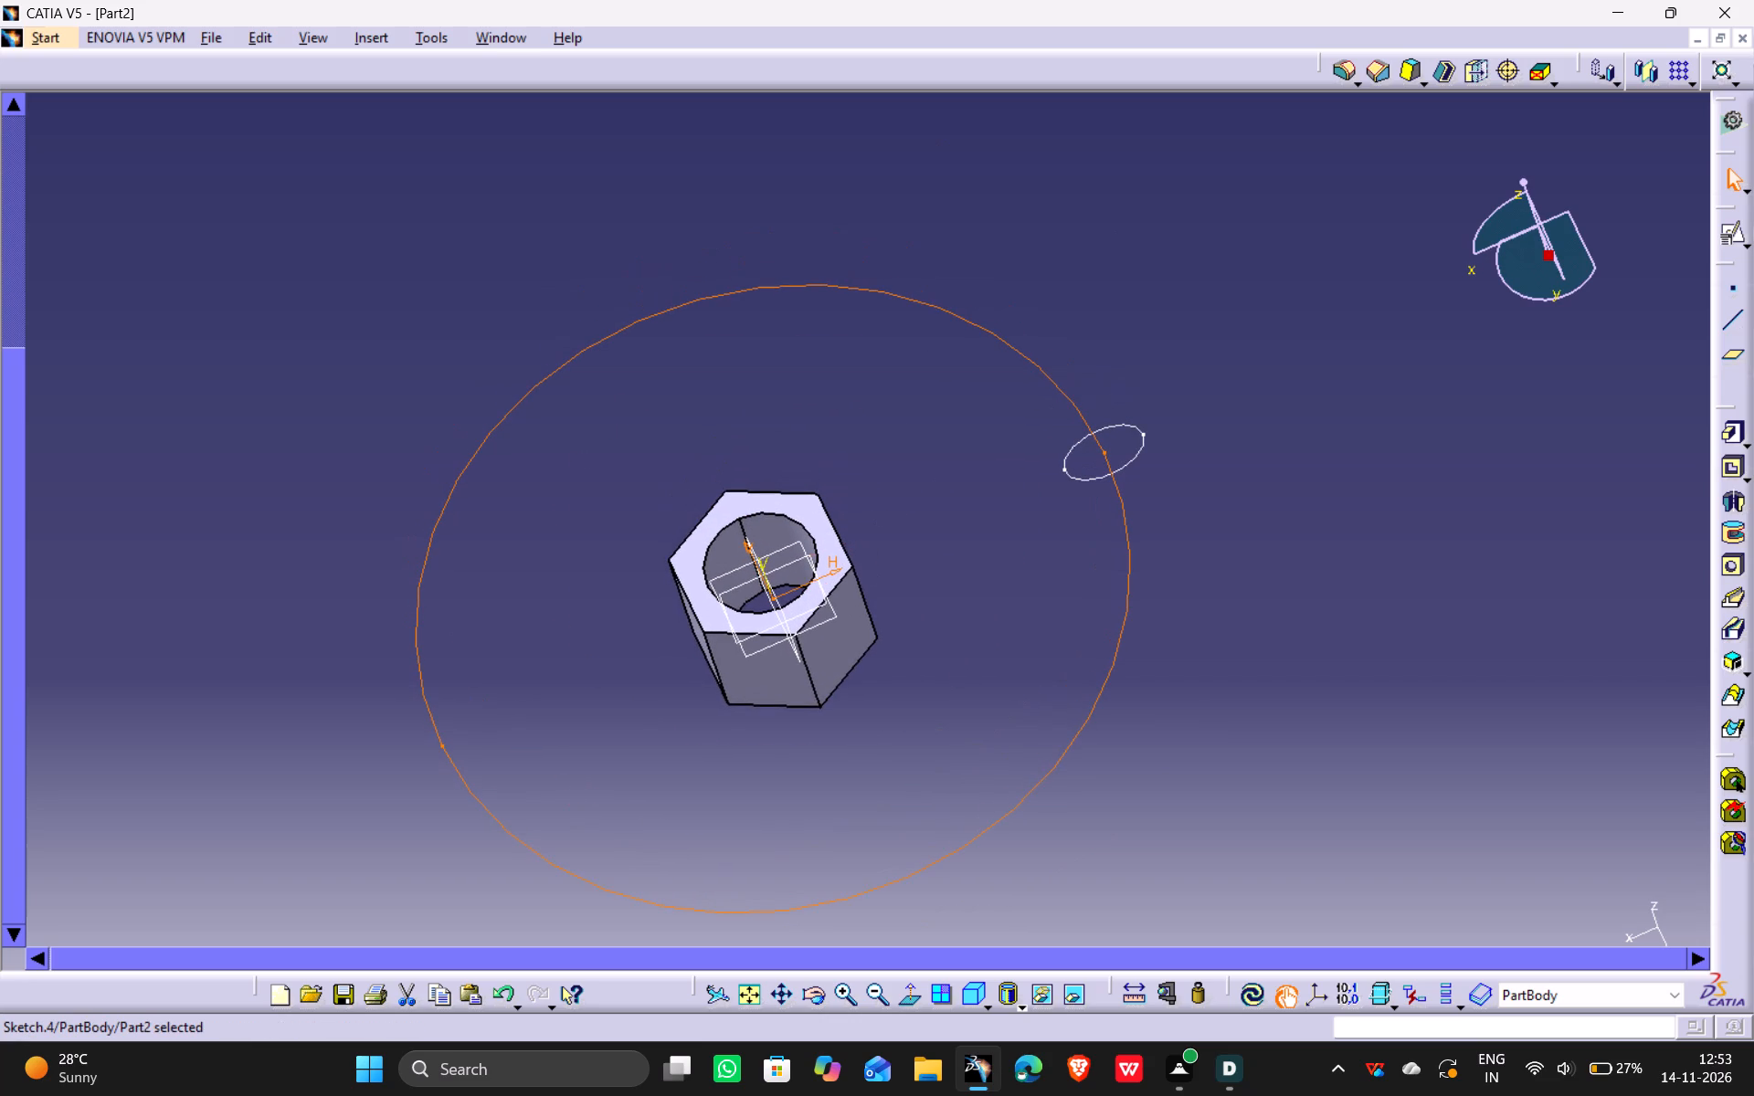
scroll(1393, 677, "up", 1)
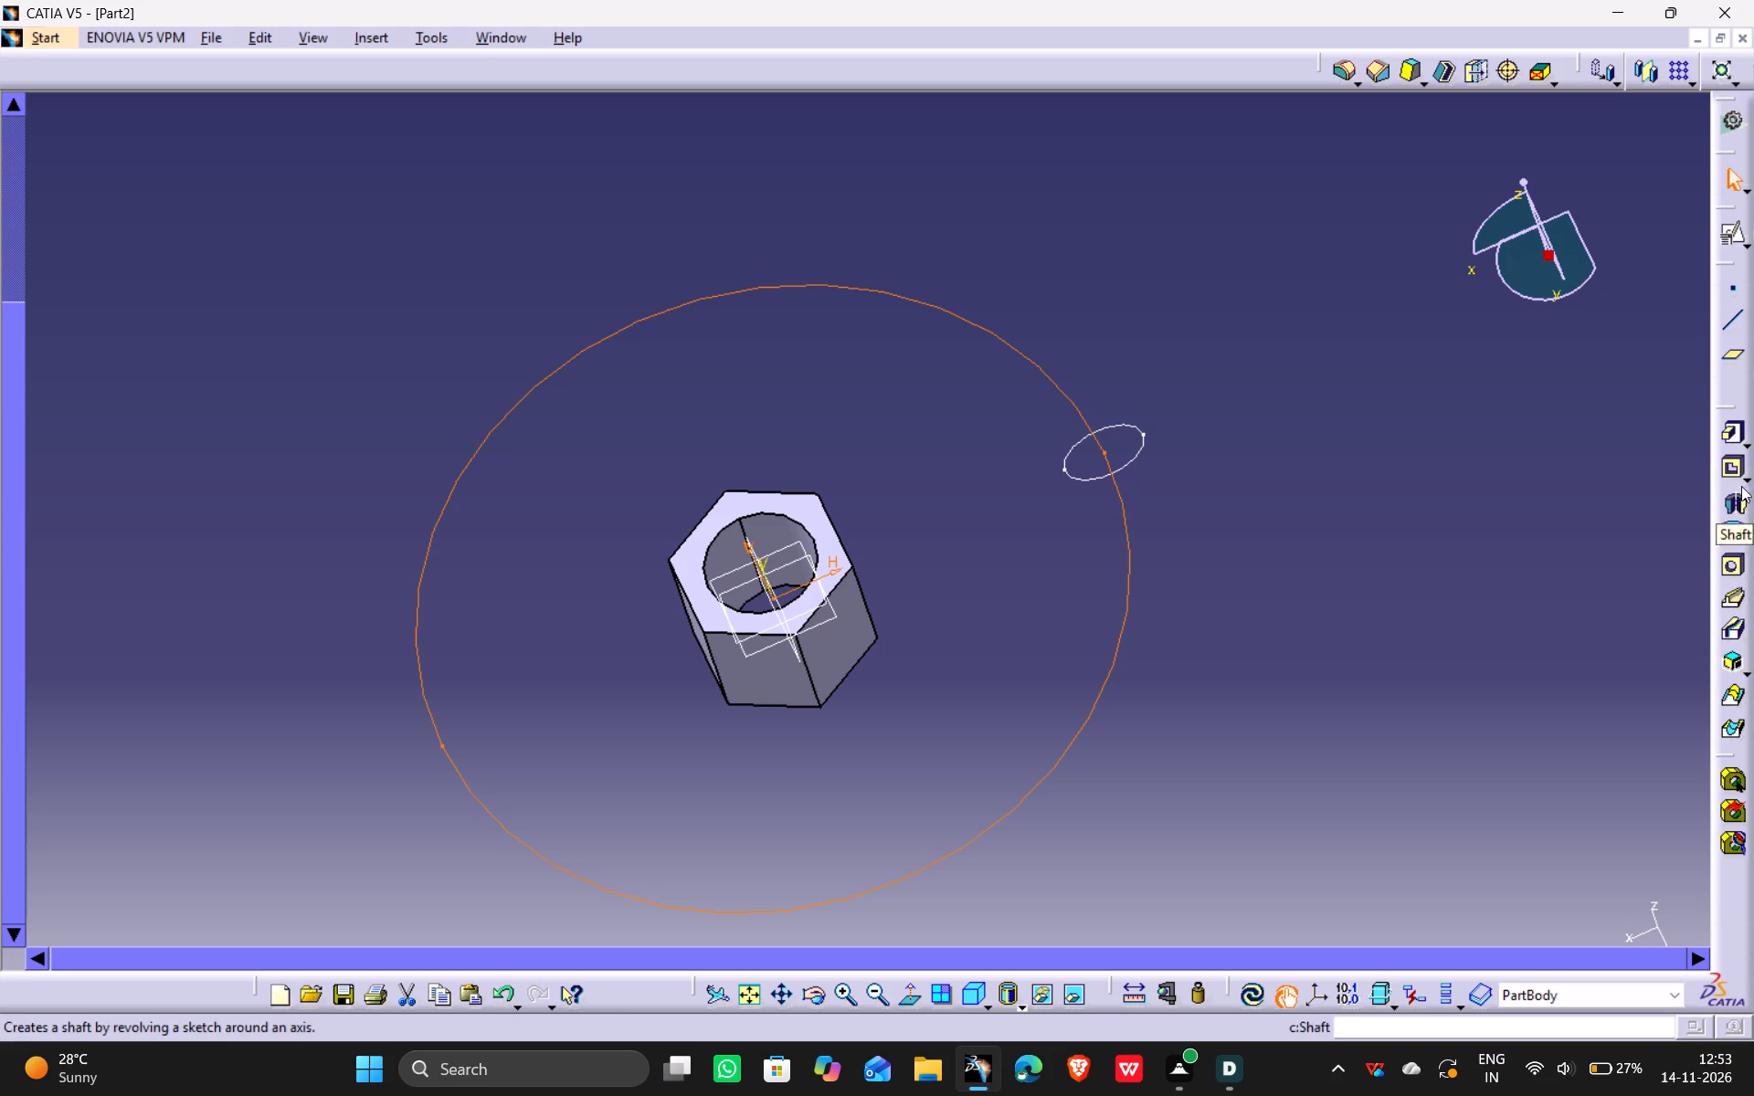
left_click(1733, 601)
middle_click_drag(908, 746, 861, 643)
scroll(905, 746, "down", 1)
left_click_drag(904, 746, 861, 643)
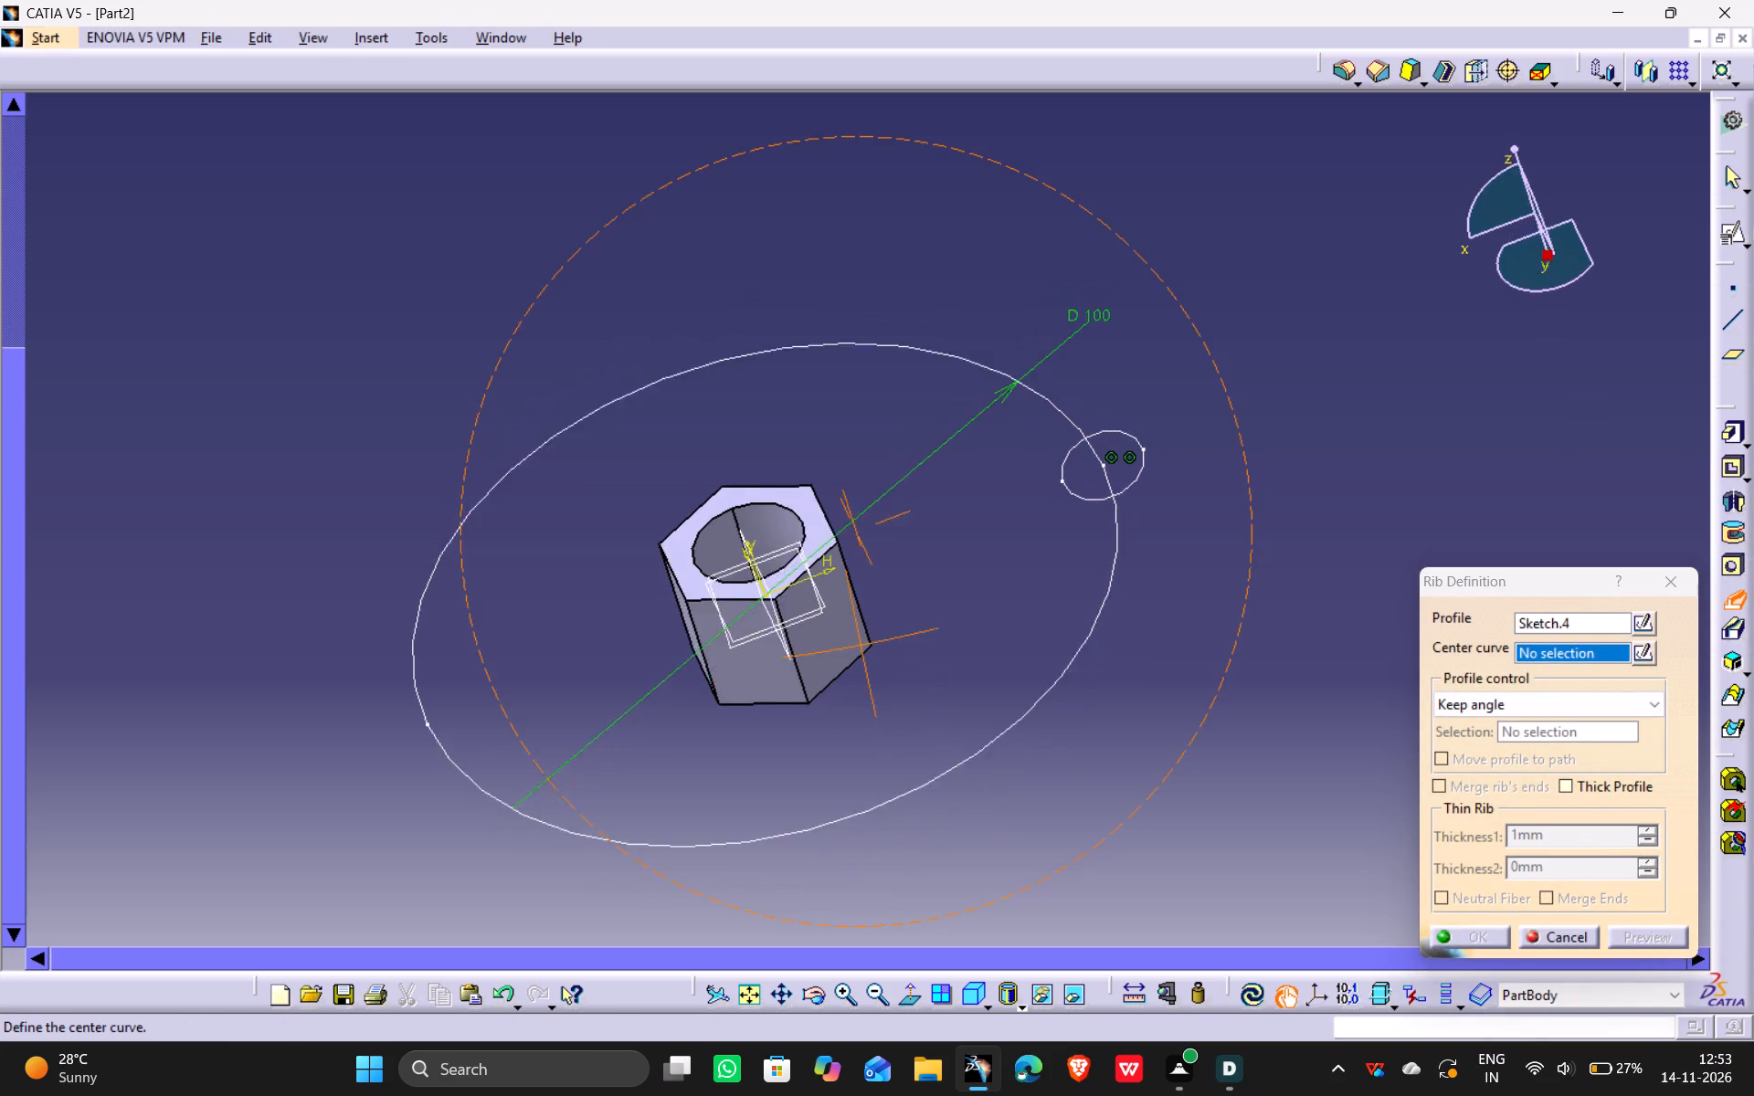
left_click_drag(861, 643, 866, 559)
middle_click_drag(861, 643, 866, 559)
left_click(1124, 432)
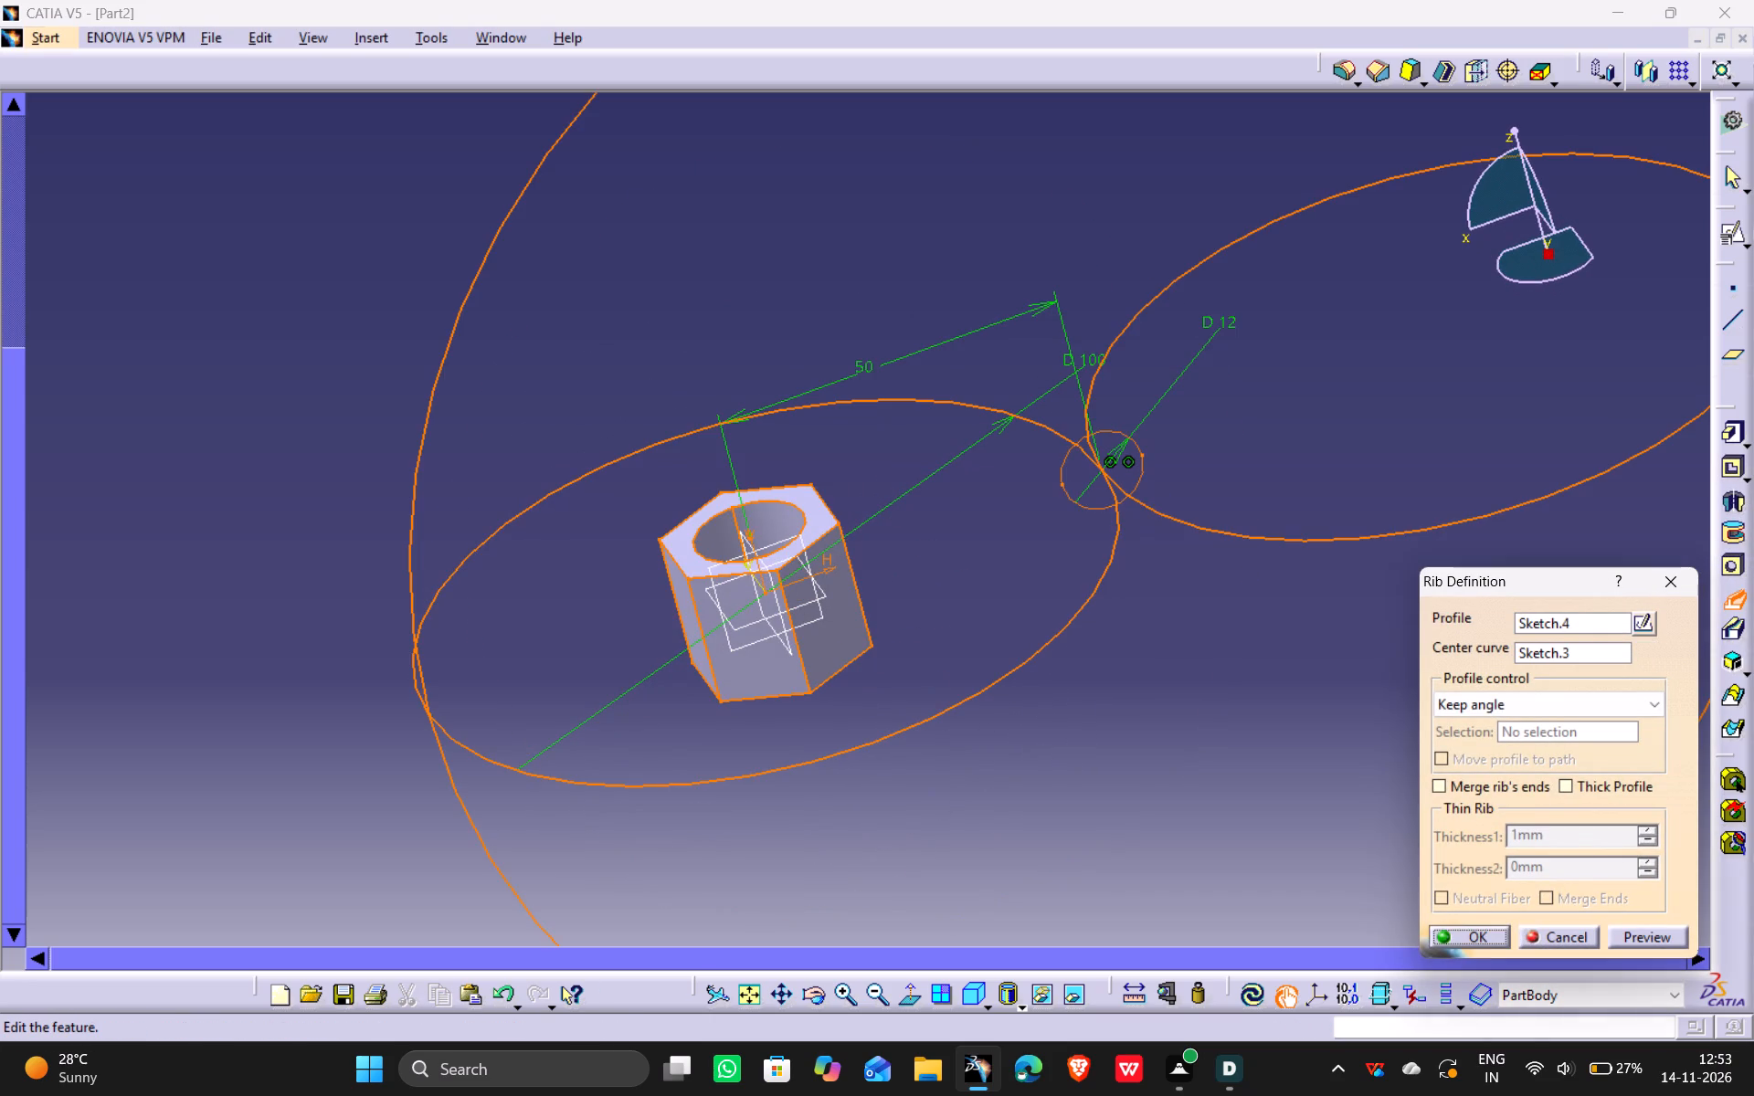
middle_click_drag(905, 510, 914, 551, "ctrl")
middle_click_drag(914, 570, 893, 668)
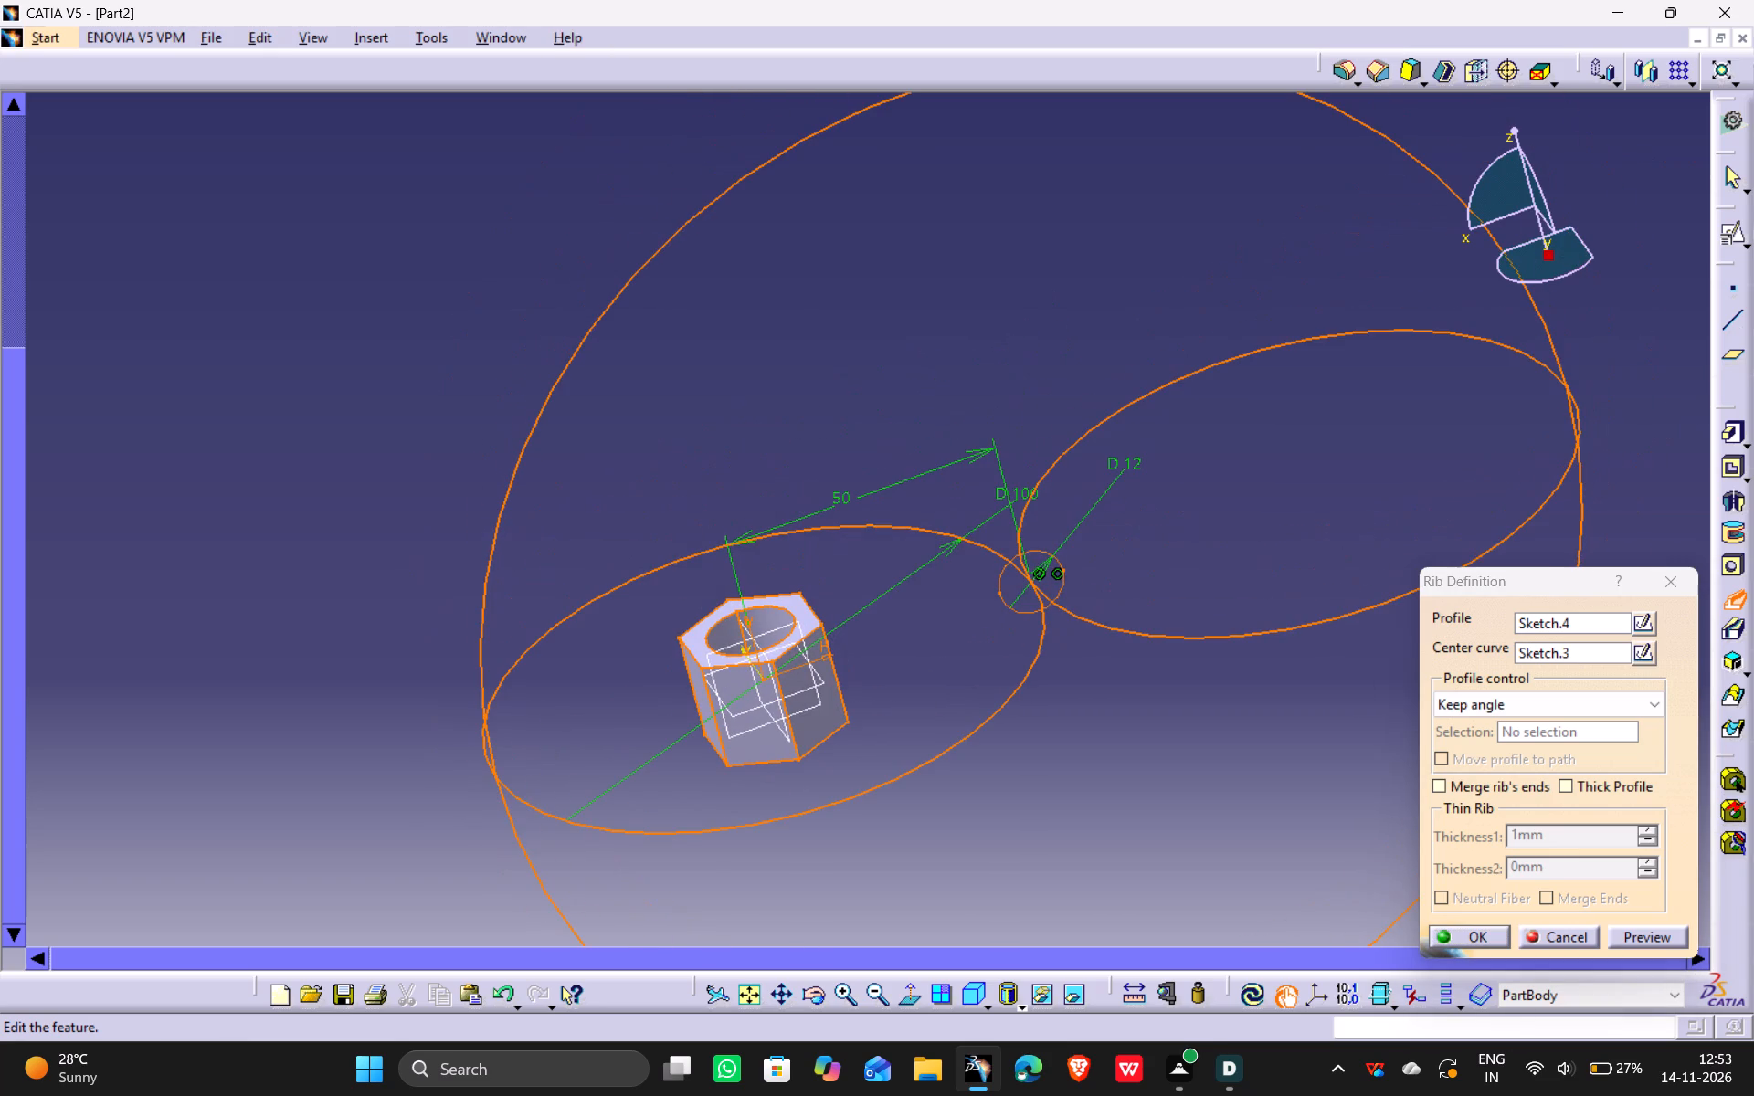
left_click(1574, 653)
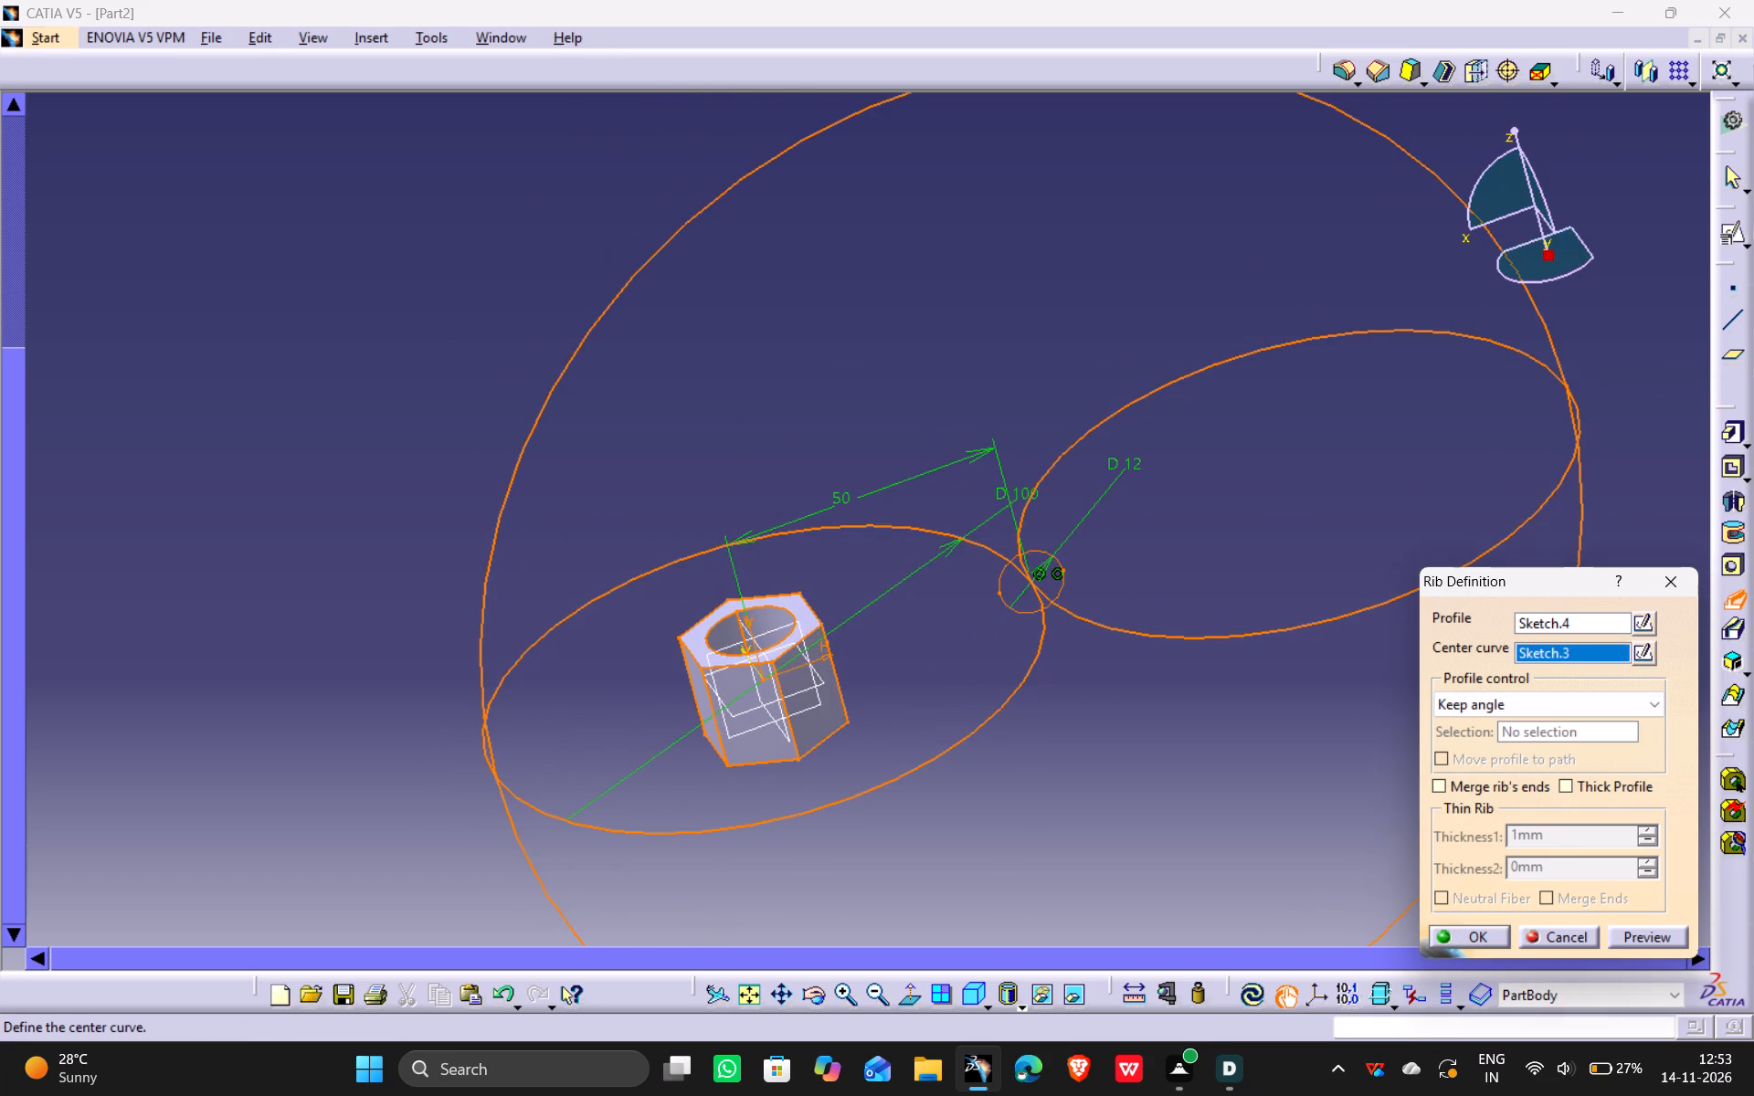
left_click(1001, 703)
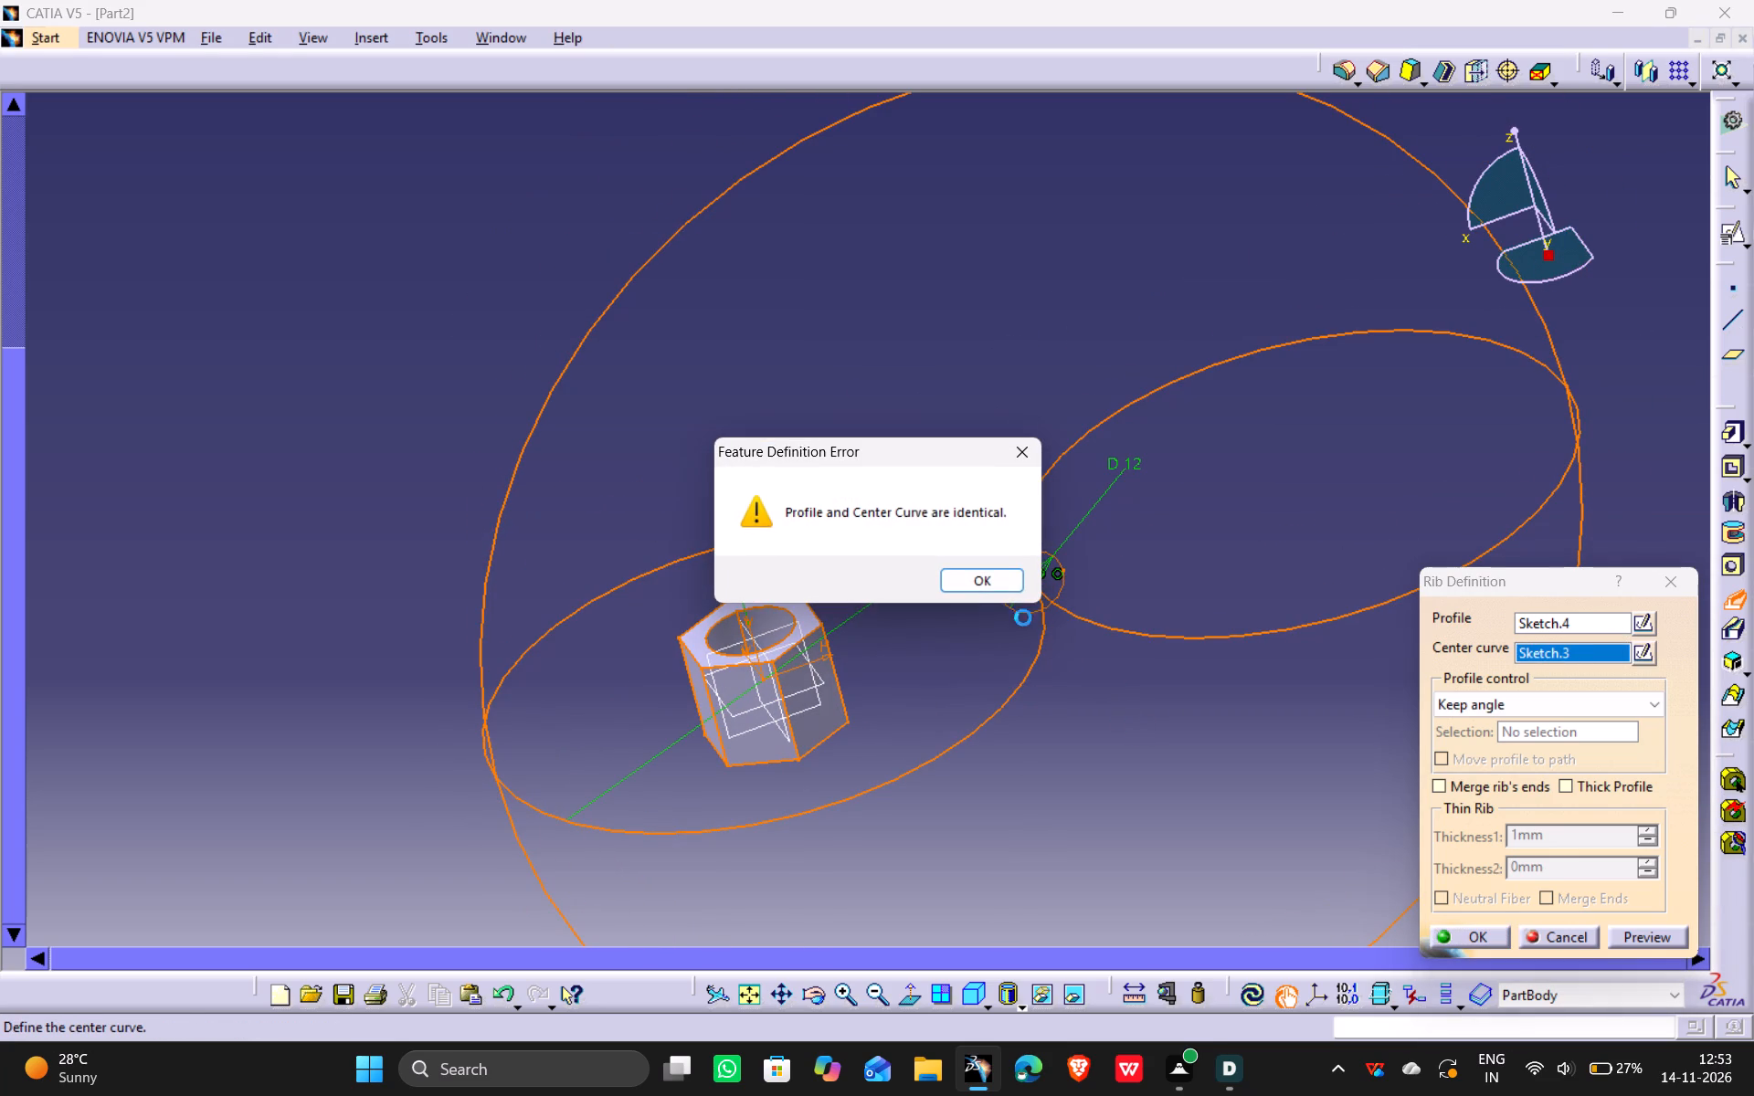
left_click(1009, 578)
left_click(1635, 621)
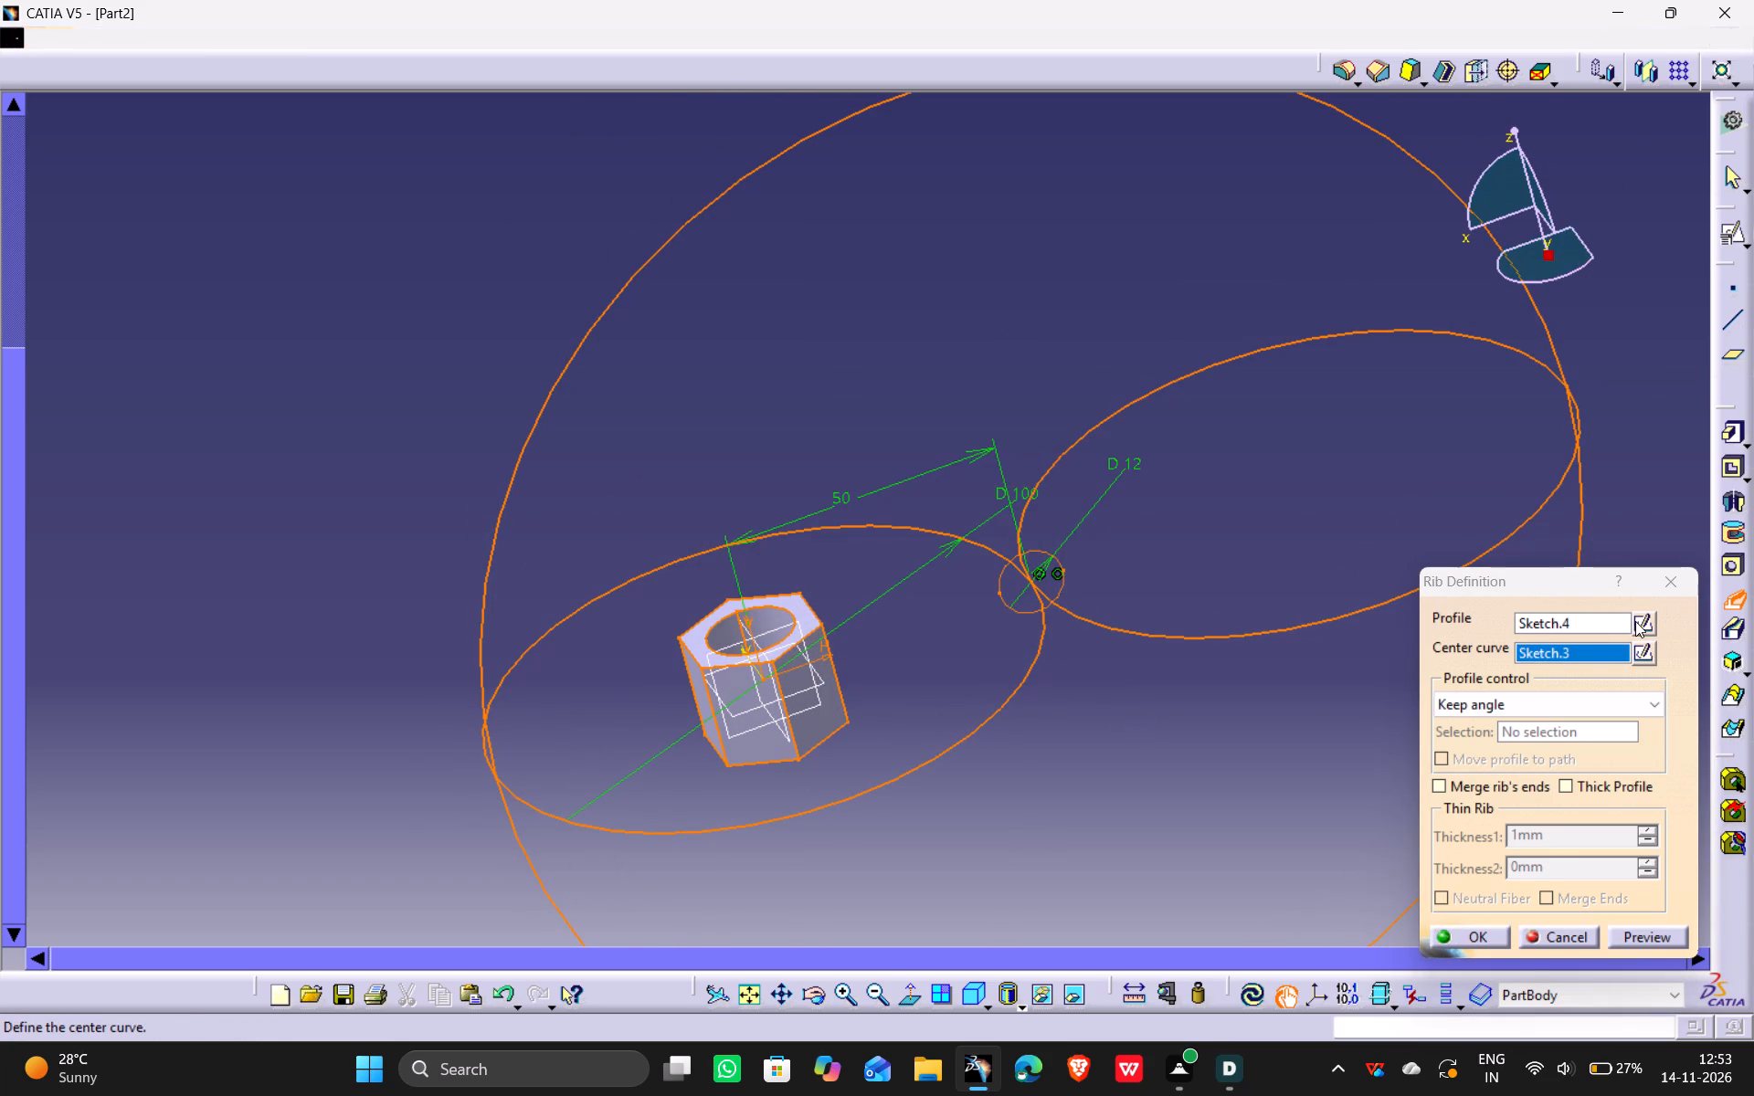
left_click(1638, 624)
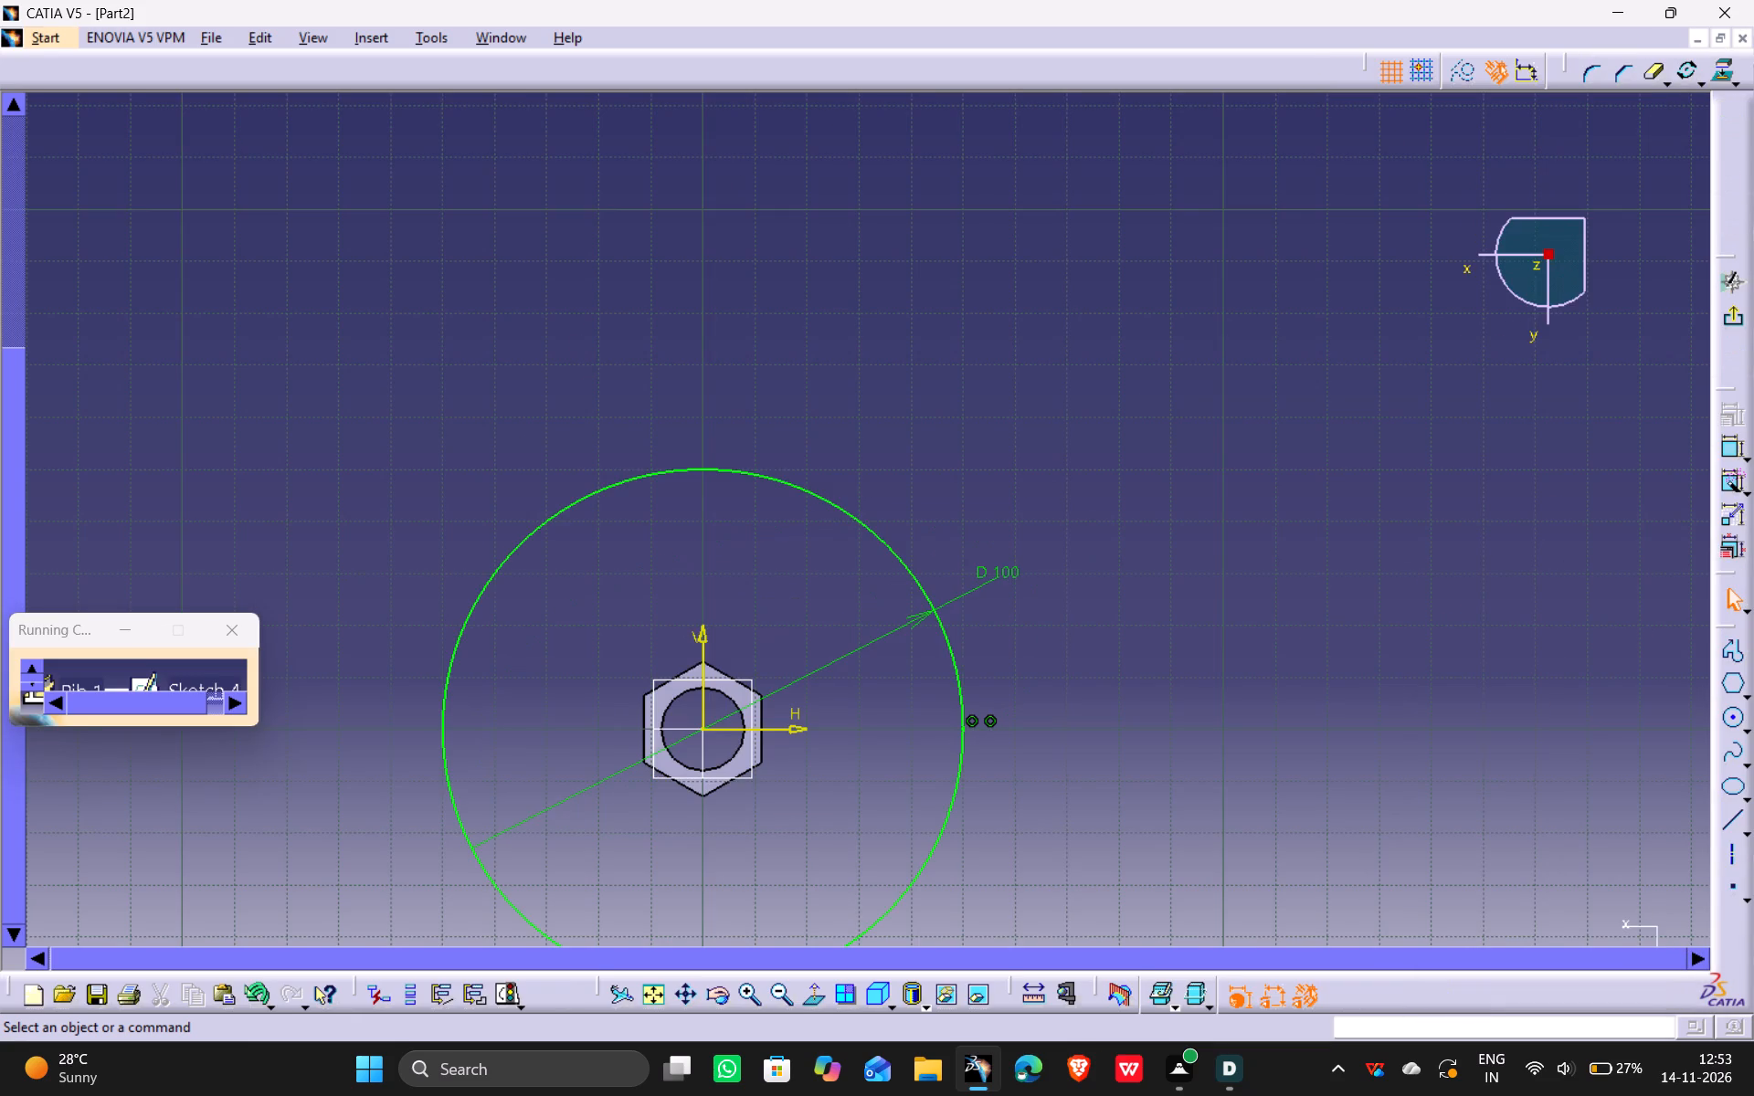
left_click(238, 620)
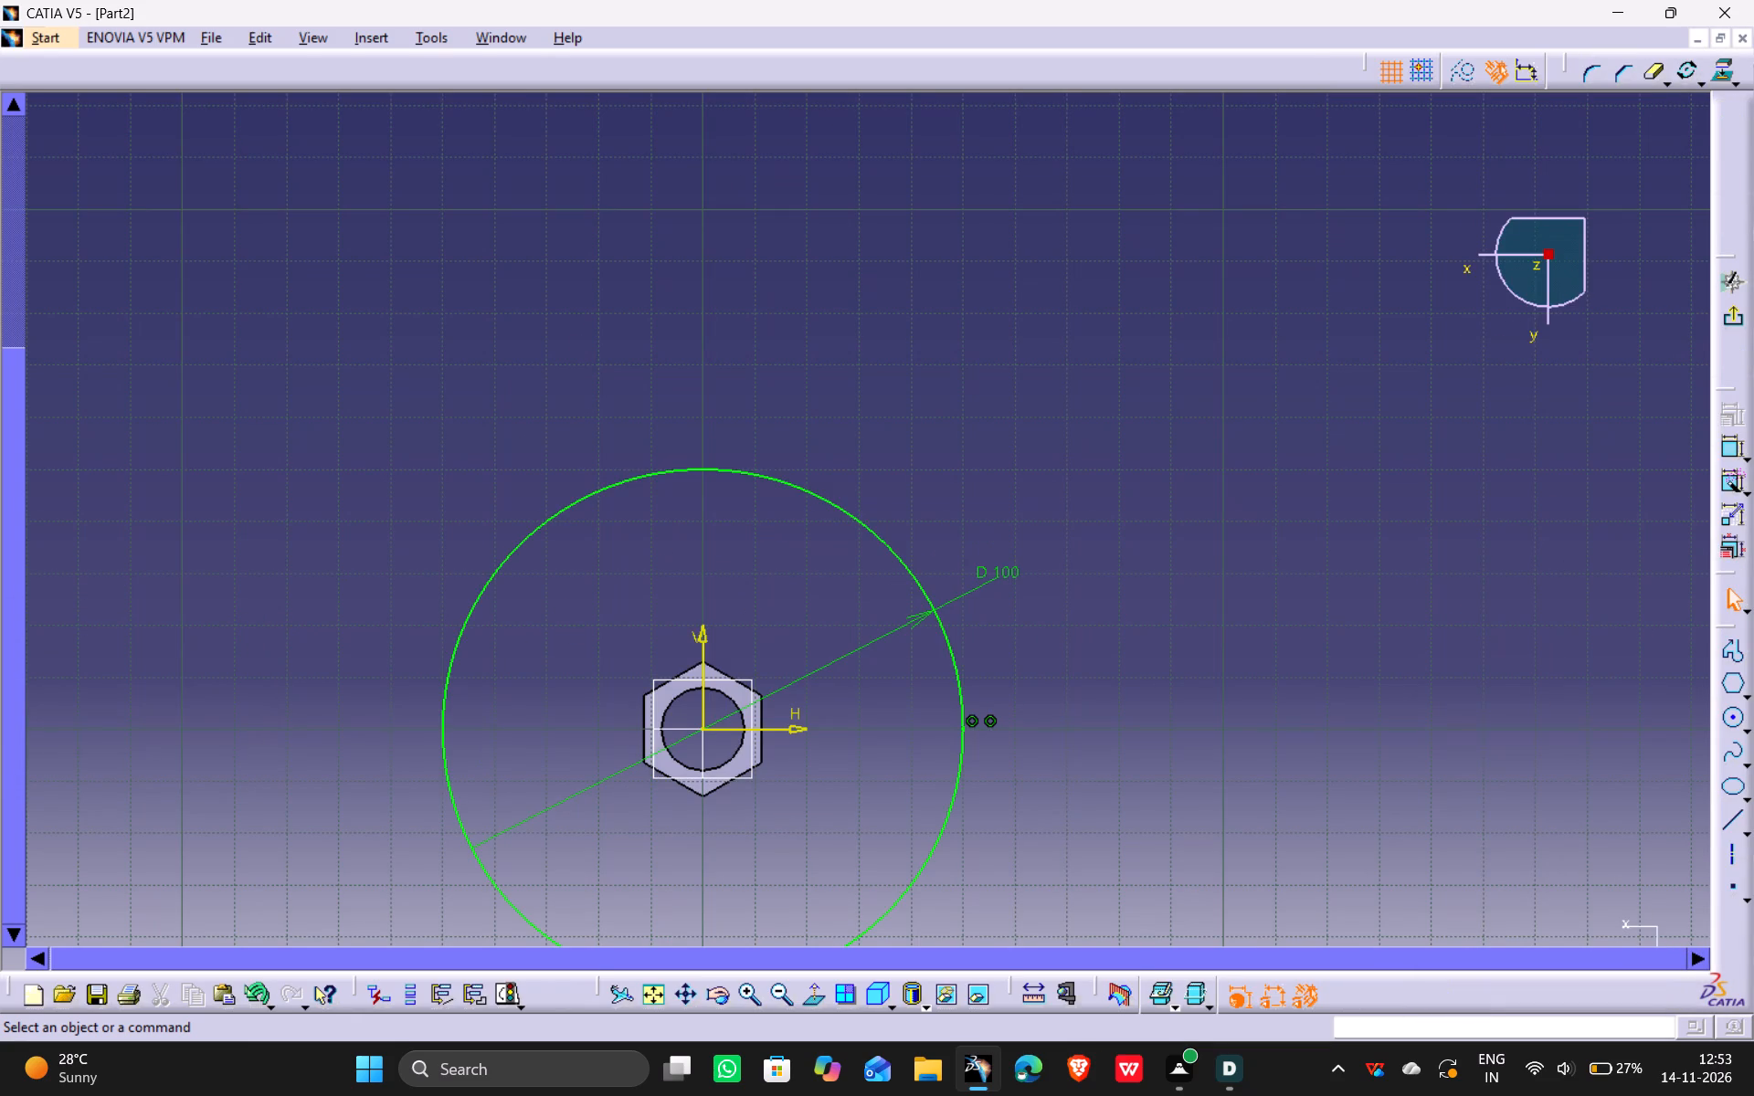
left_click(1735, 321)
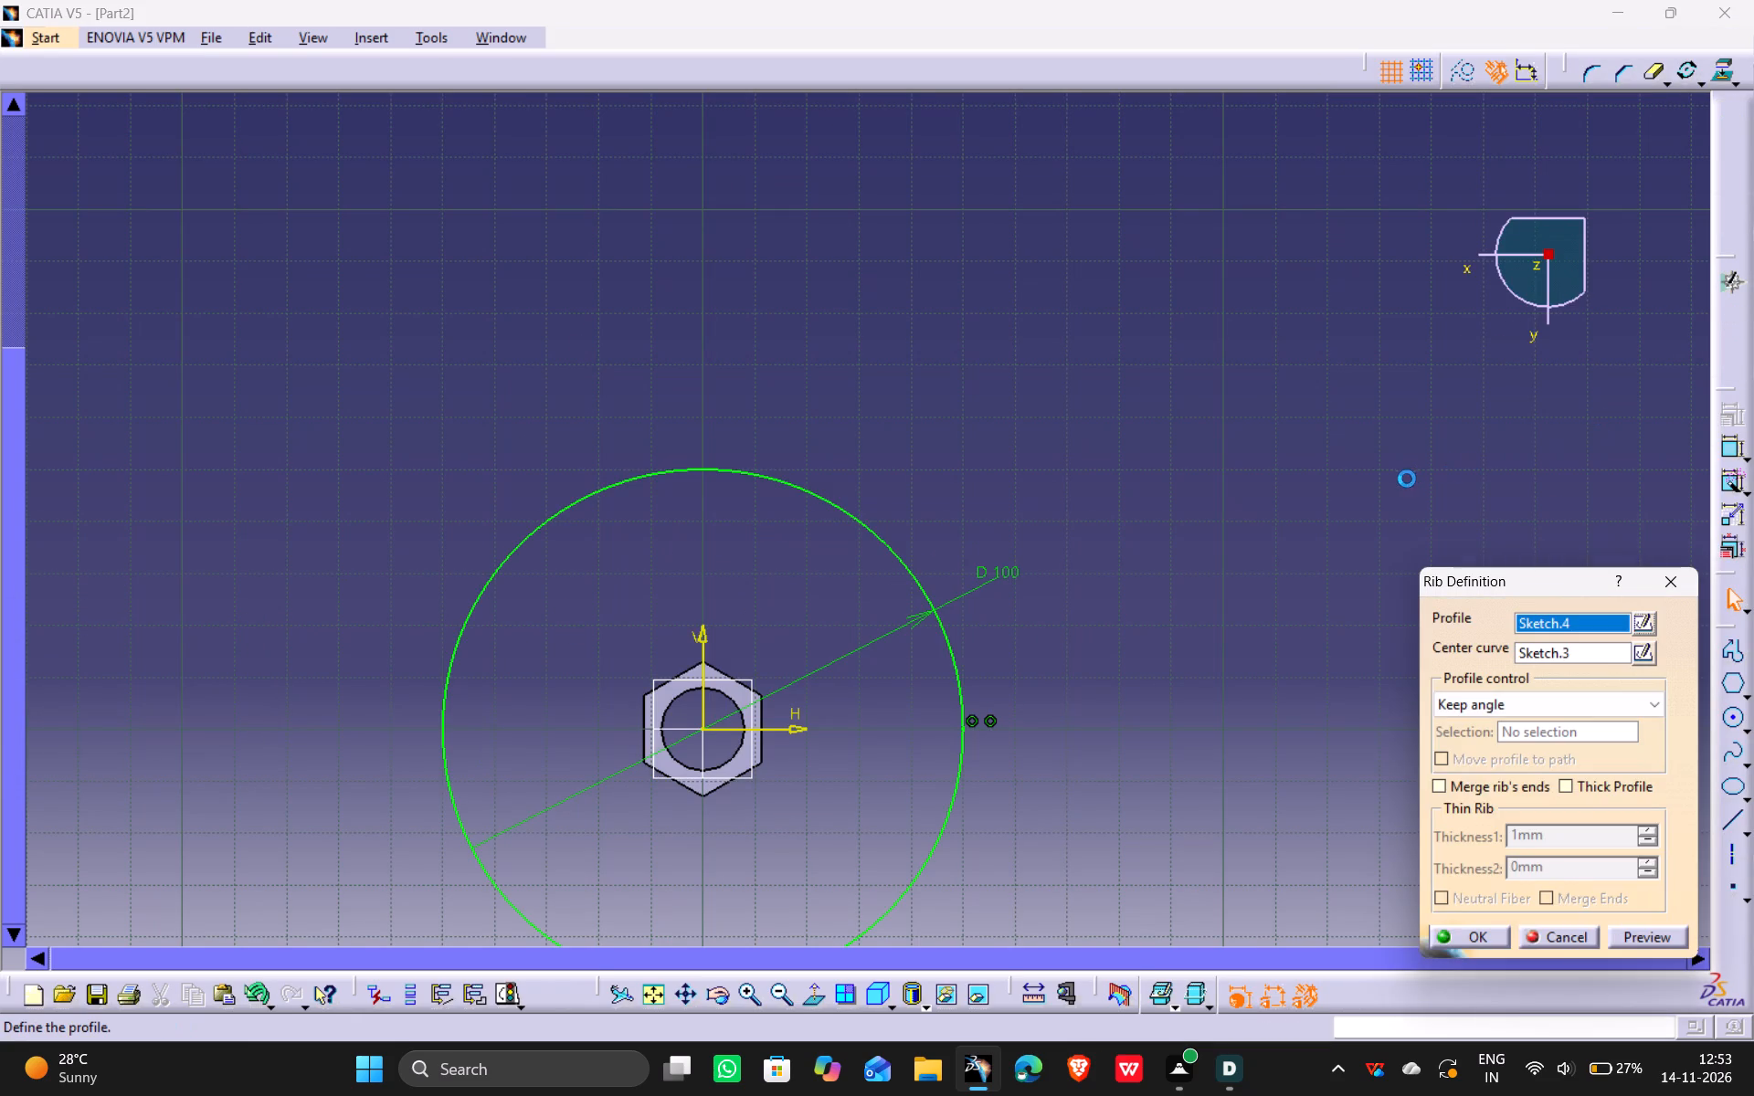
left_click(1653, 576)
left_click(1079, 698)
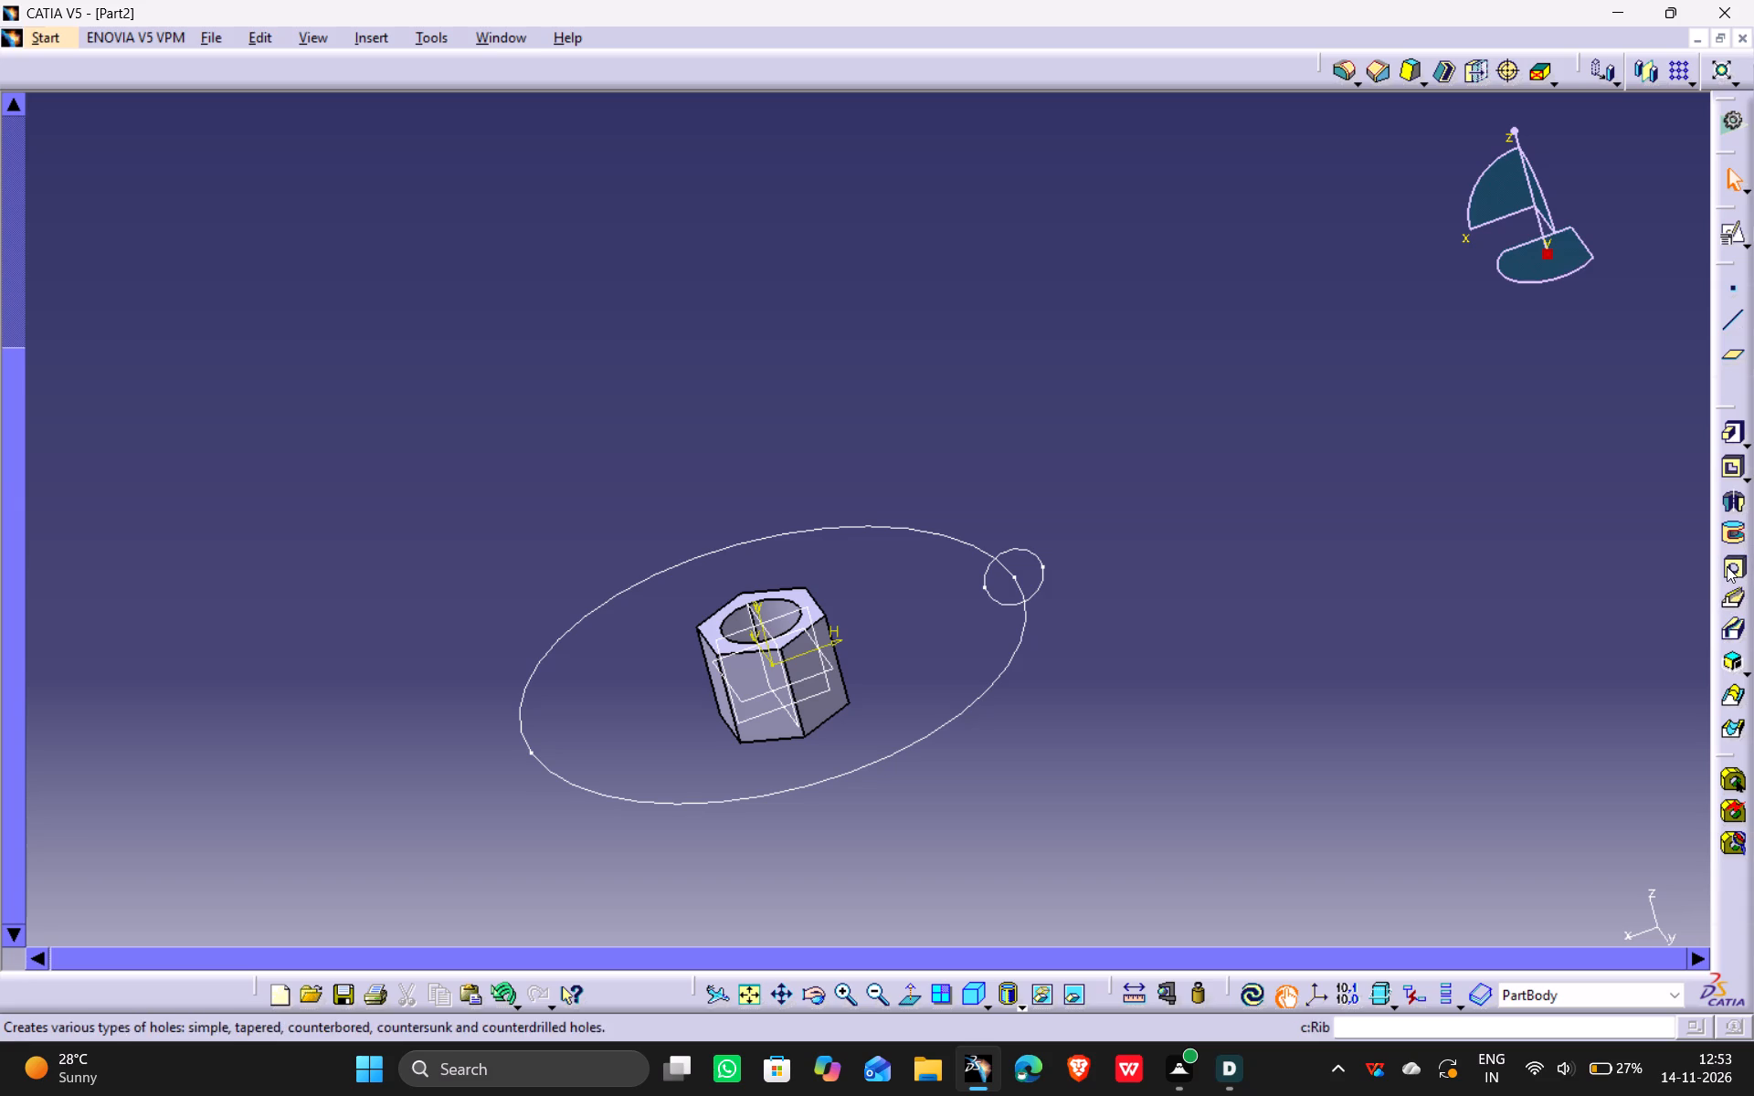
Create a rib that sweeps the 12 mm circle profile along the 100 mm circle as centre curve.
left_click(1728, 604)
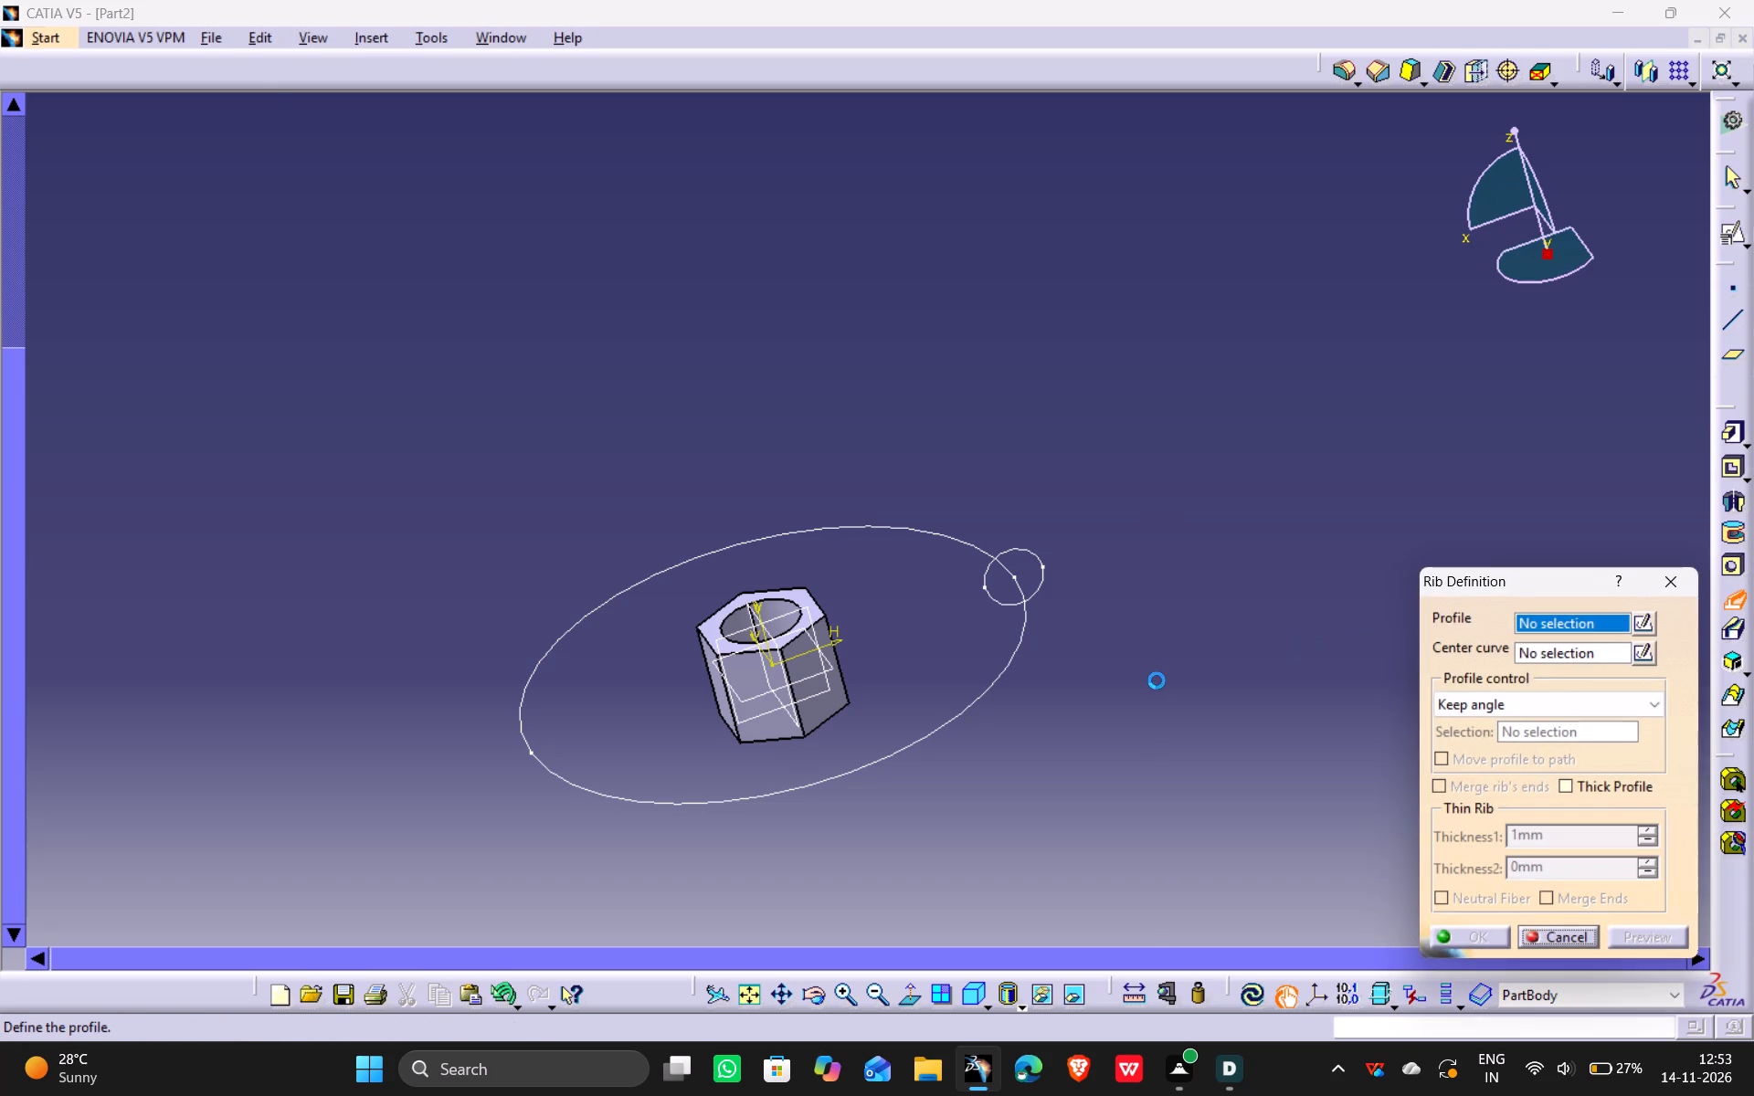
left_click(1023, 552)
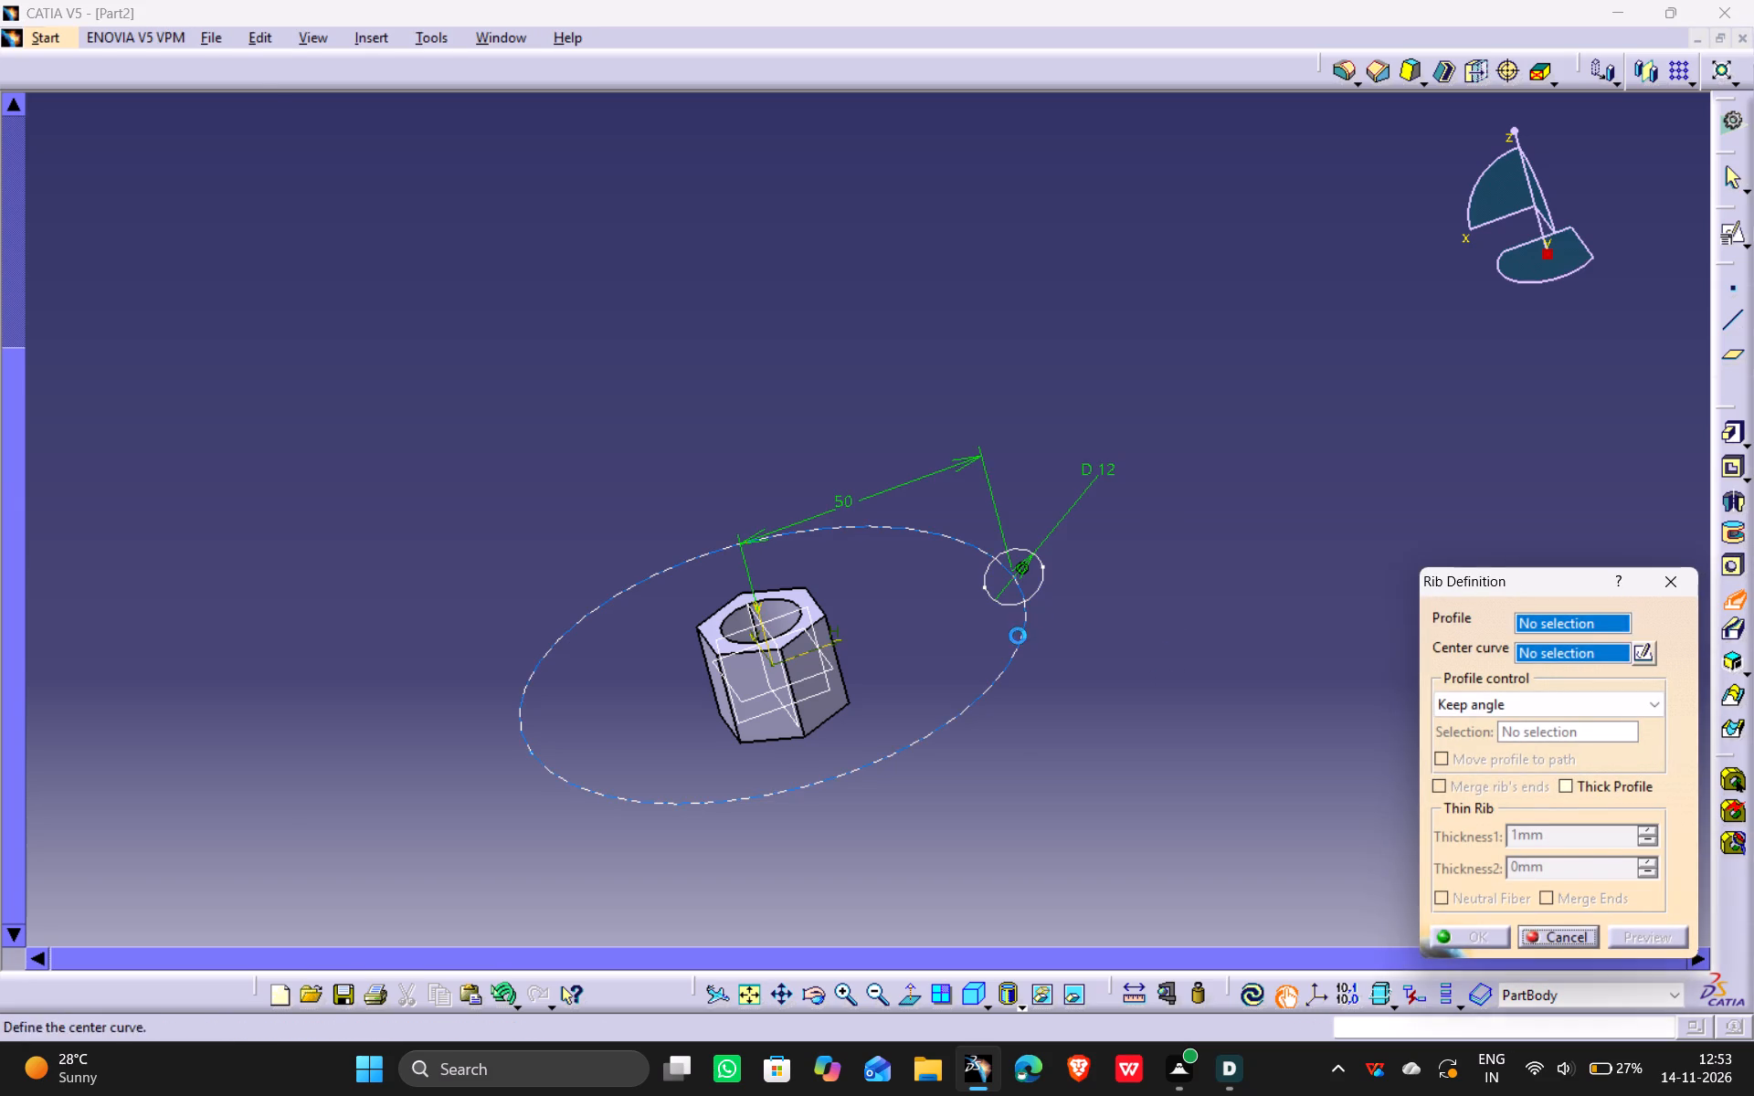
left_click(1017, 640)
left_click(1655, 937)
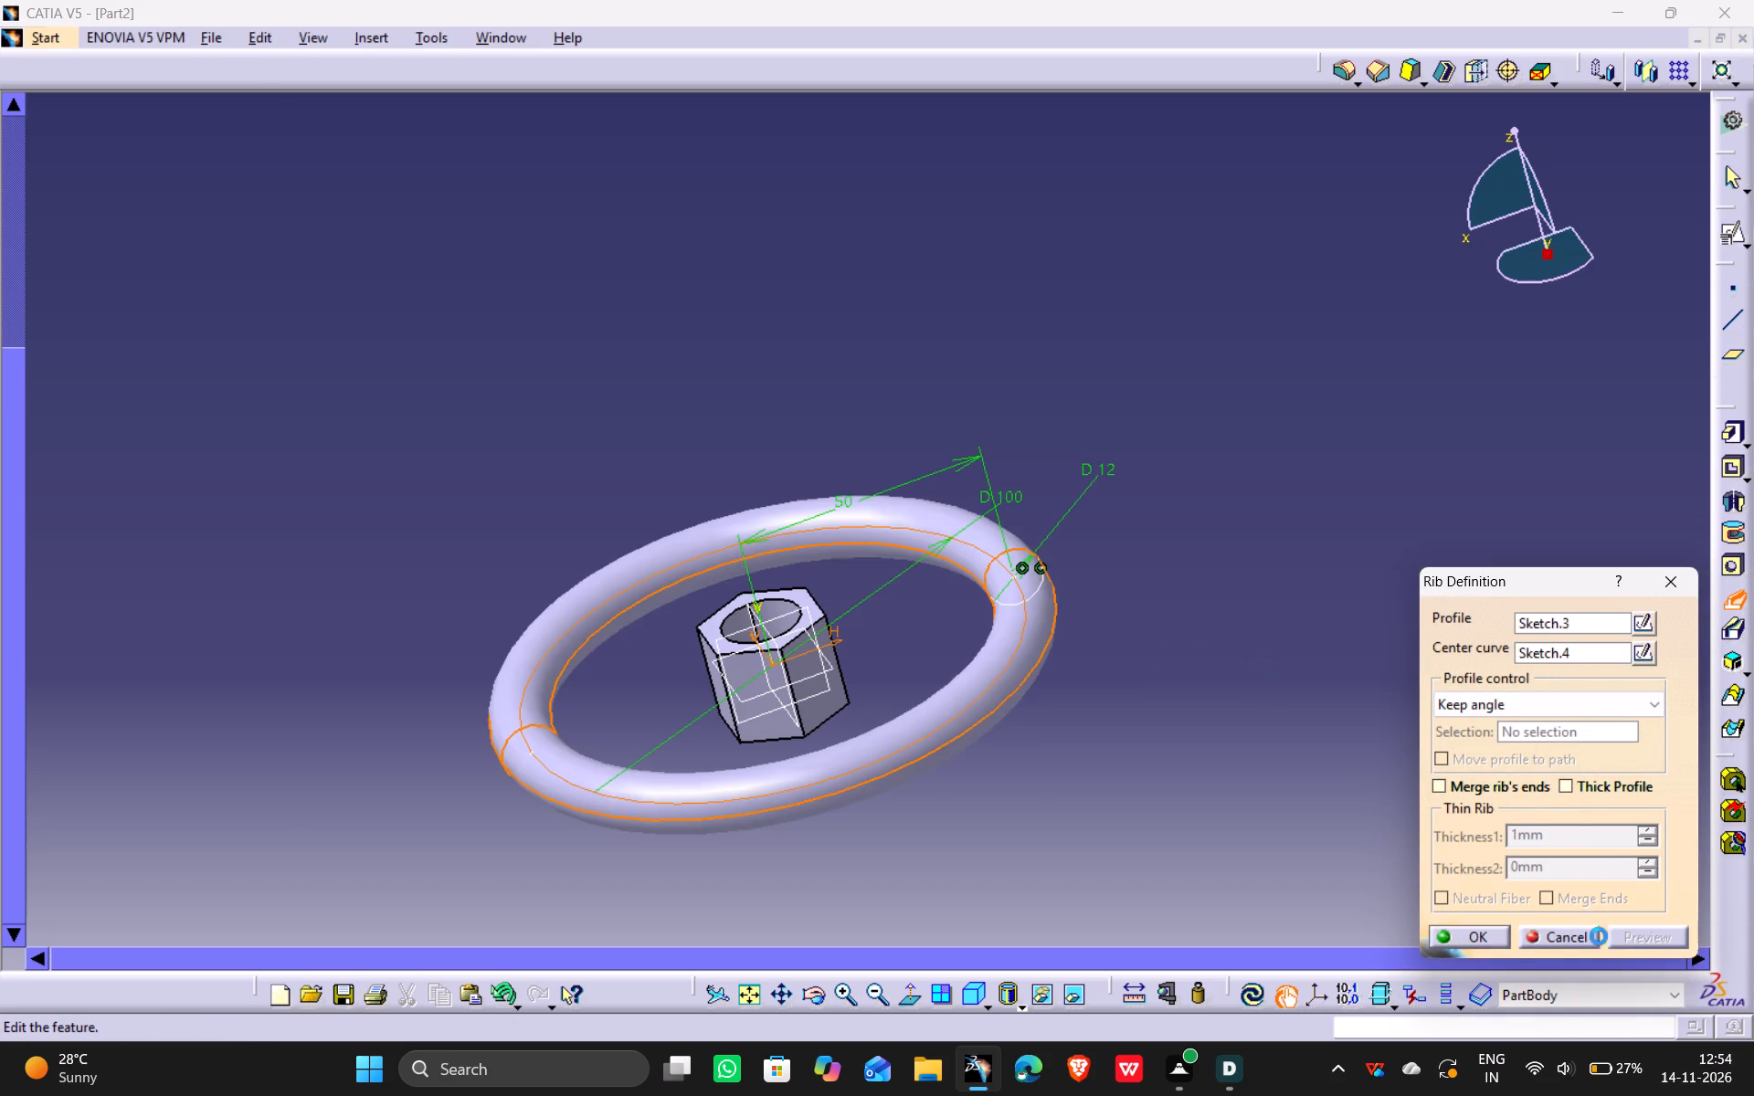
left_click(1475, 937)
left_click(1314, 550)
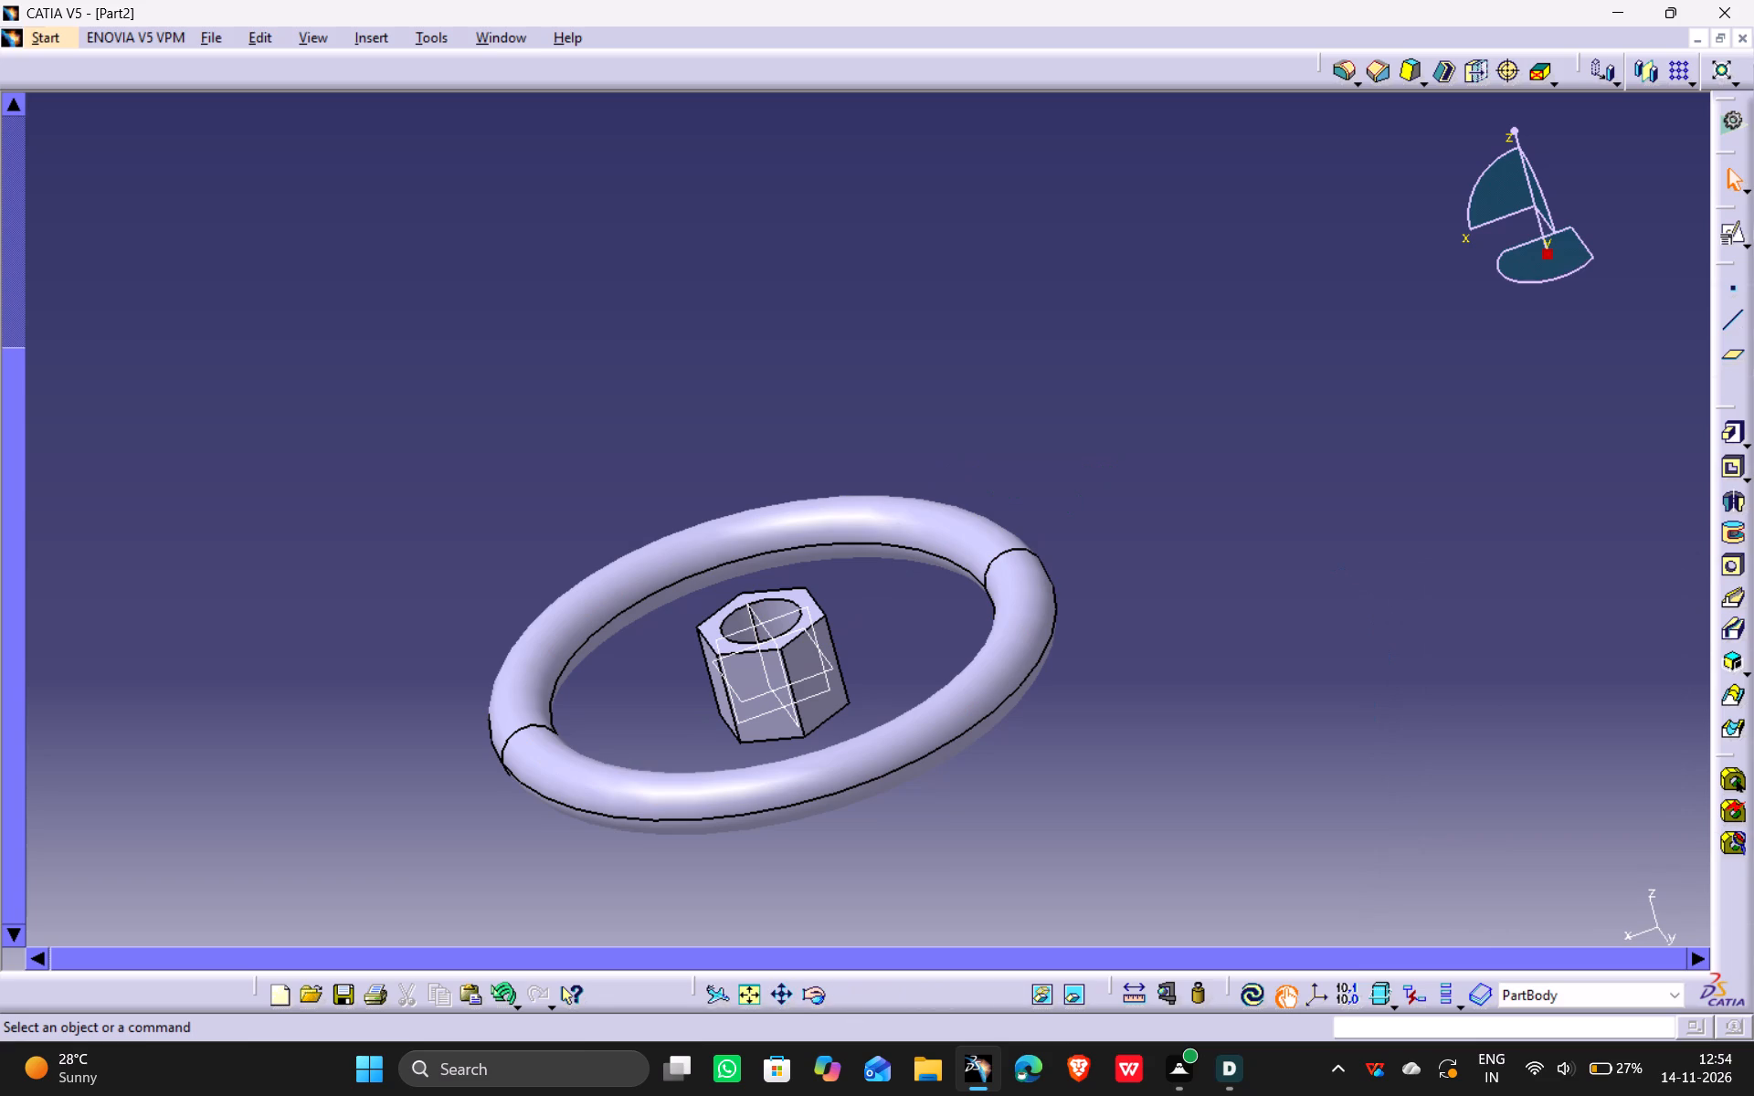
On a positioned sketch on a side face of the hexagonal hub, draw a circle about 14 mm in diameter centred on the origin.
middle_click_drag(1040, 448, 1044, 532)
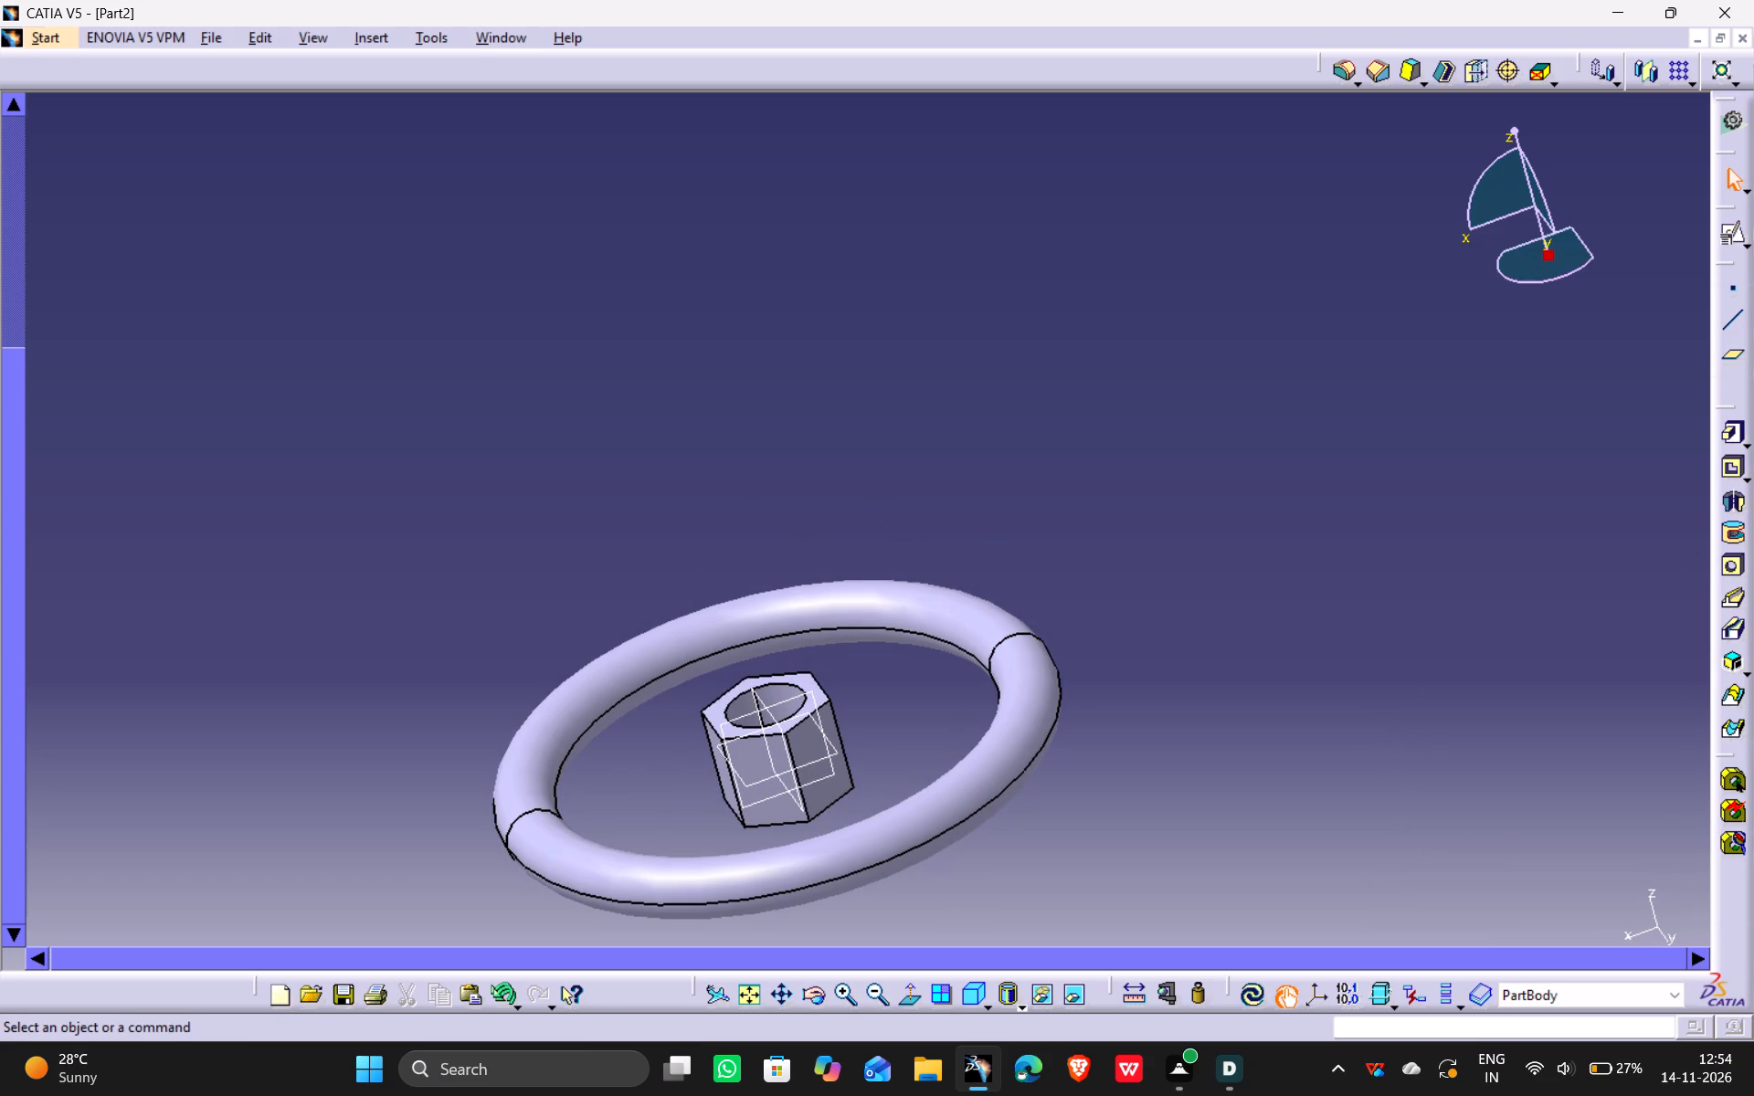
left_click(965, 990)
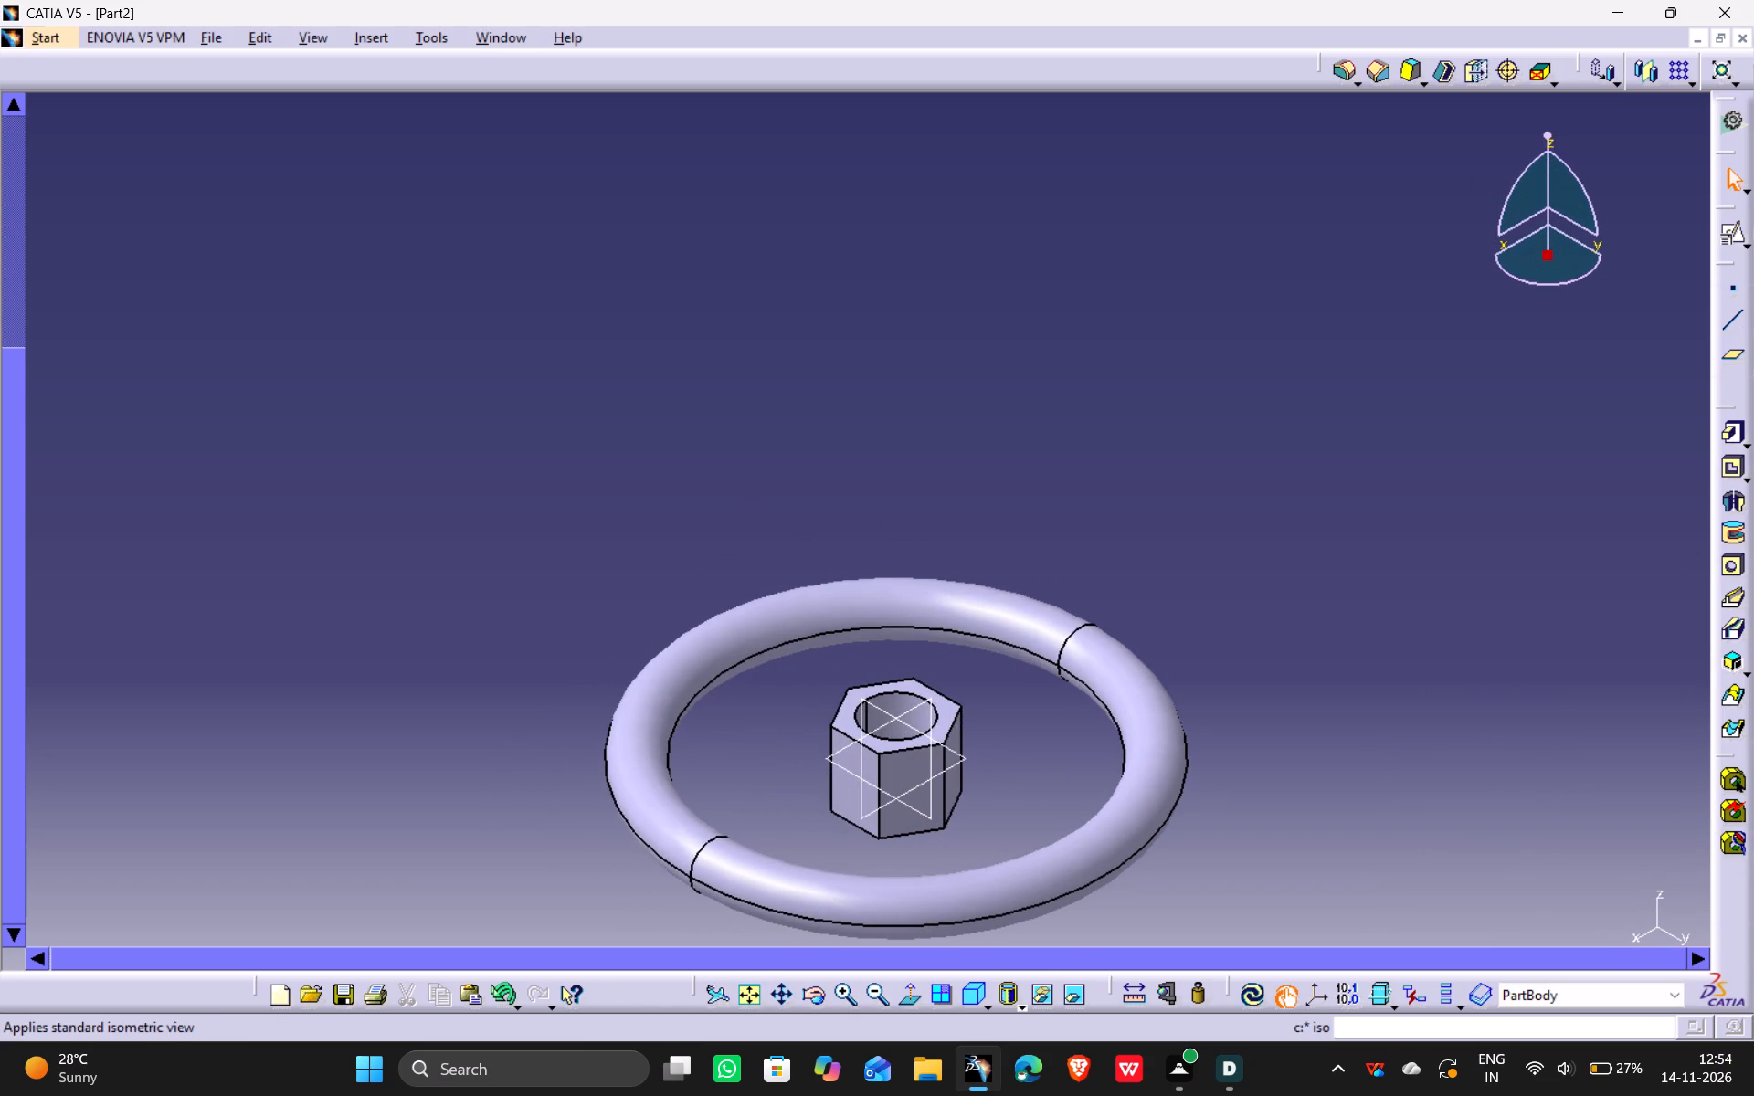
left_click(956, 790)
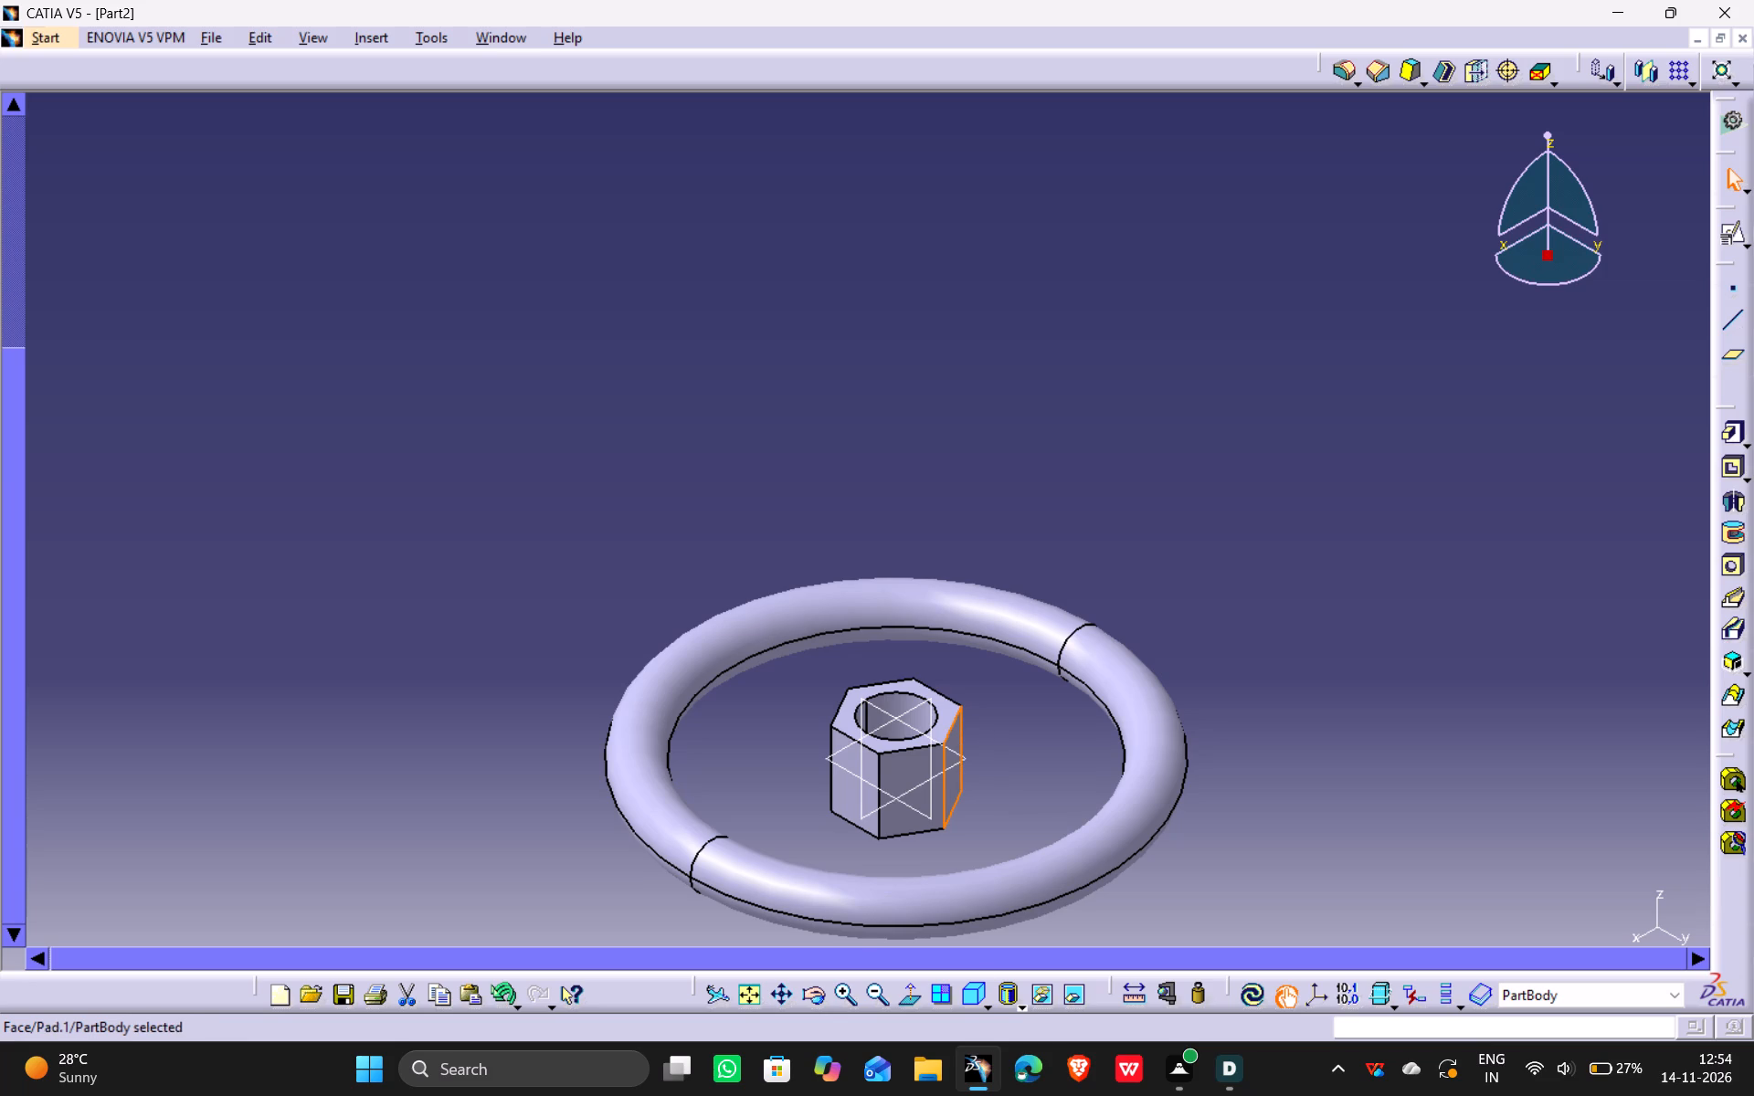
left_click(972, 998)
left_click(754, 996)
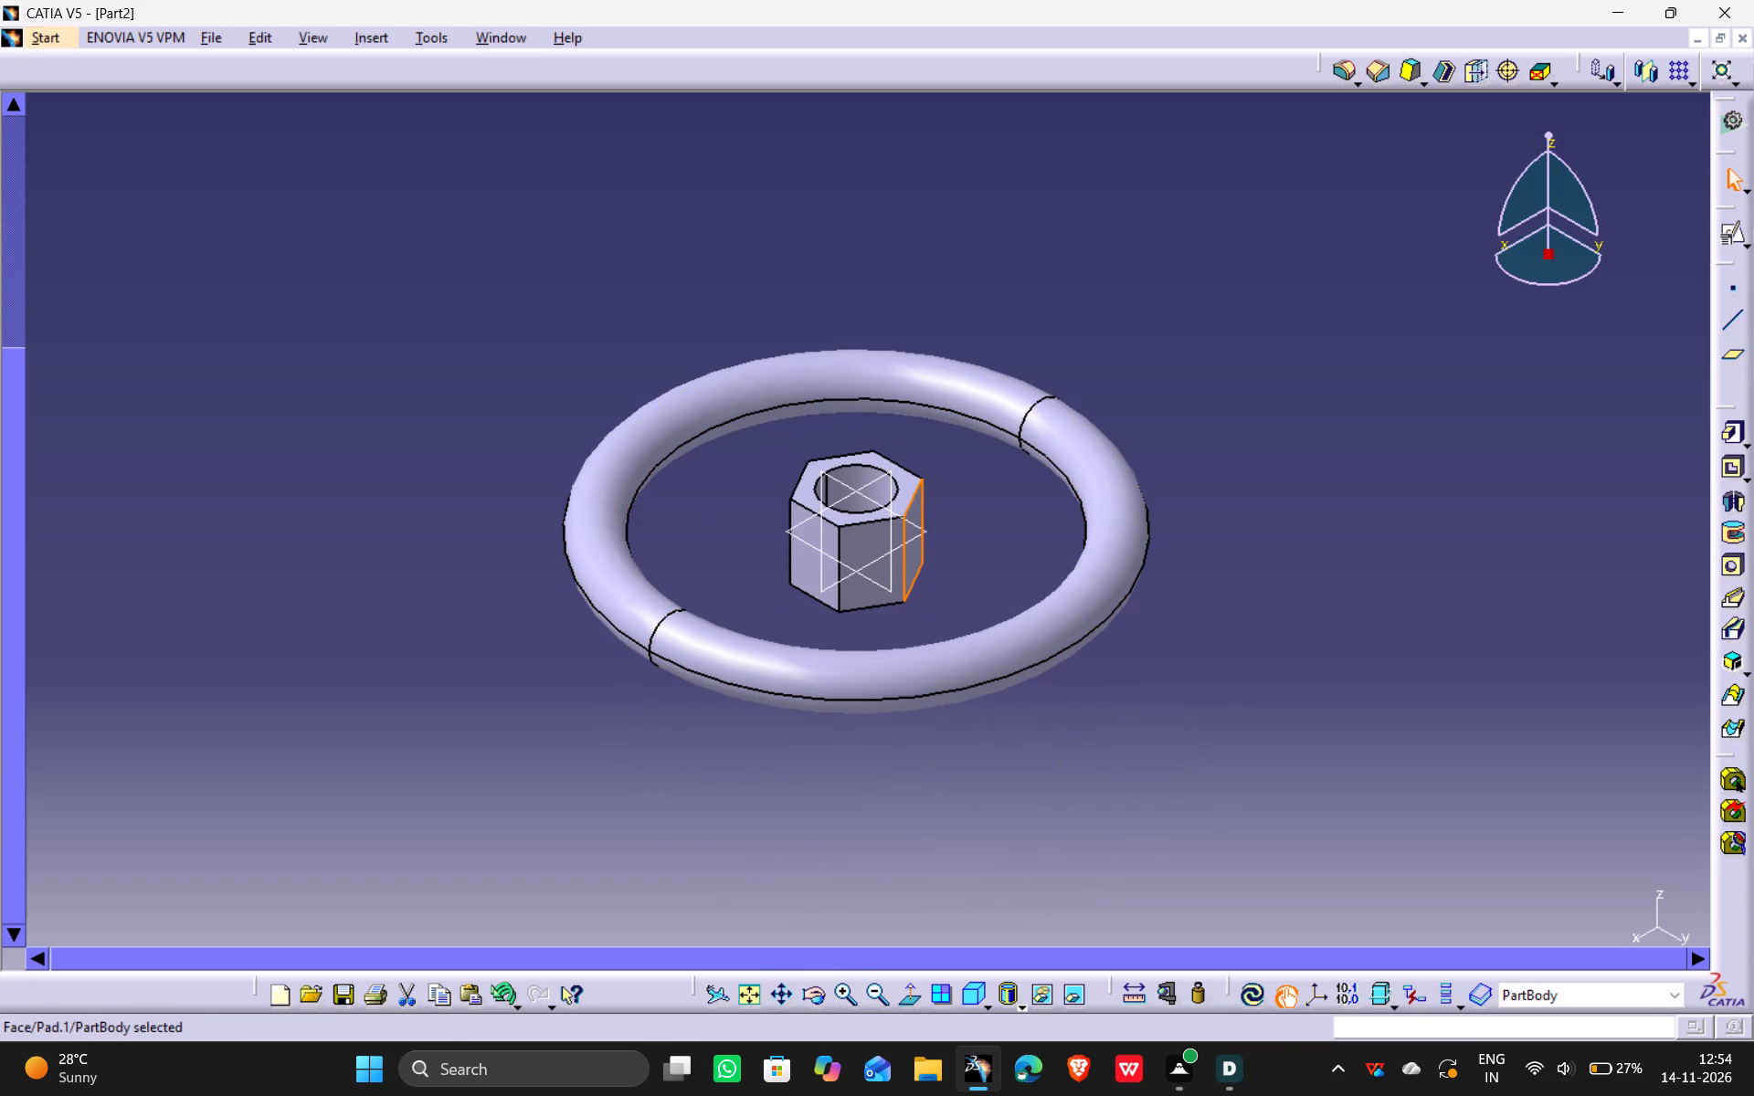
left_click(1730, 237)
middle_click_drag(1210, 630, 1203, 627)
scroll(1207, 628, "down", 1)
left_click_drag(1199, 626, 993, 652)
scroll(1203, 627, "down", 1)
middle_click_drag(1203, 627, 993, 652)
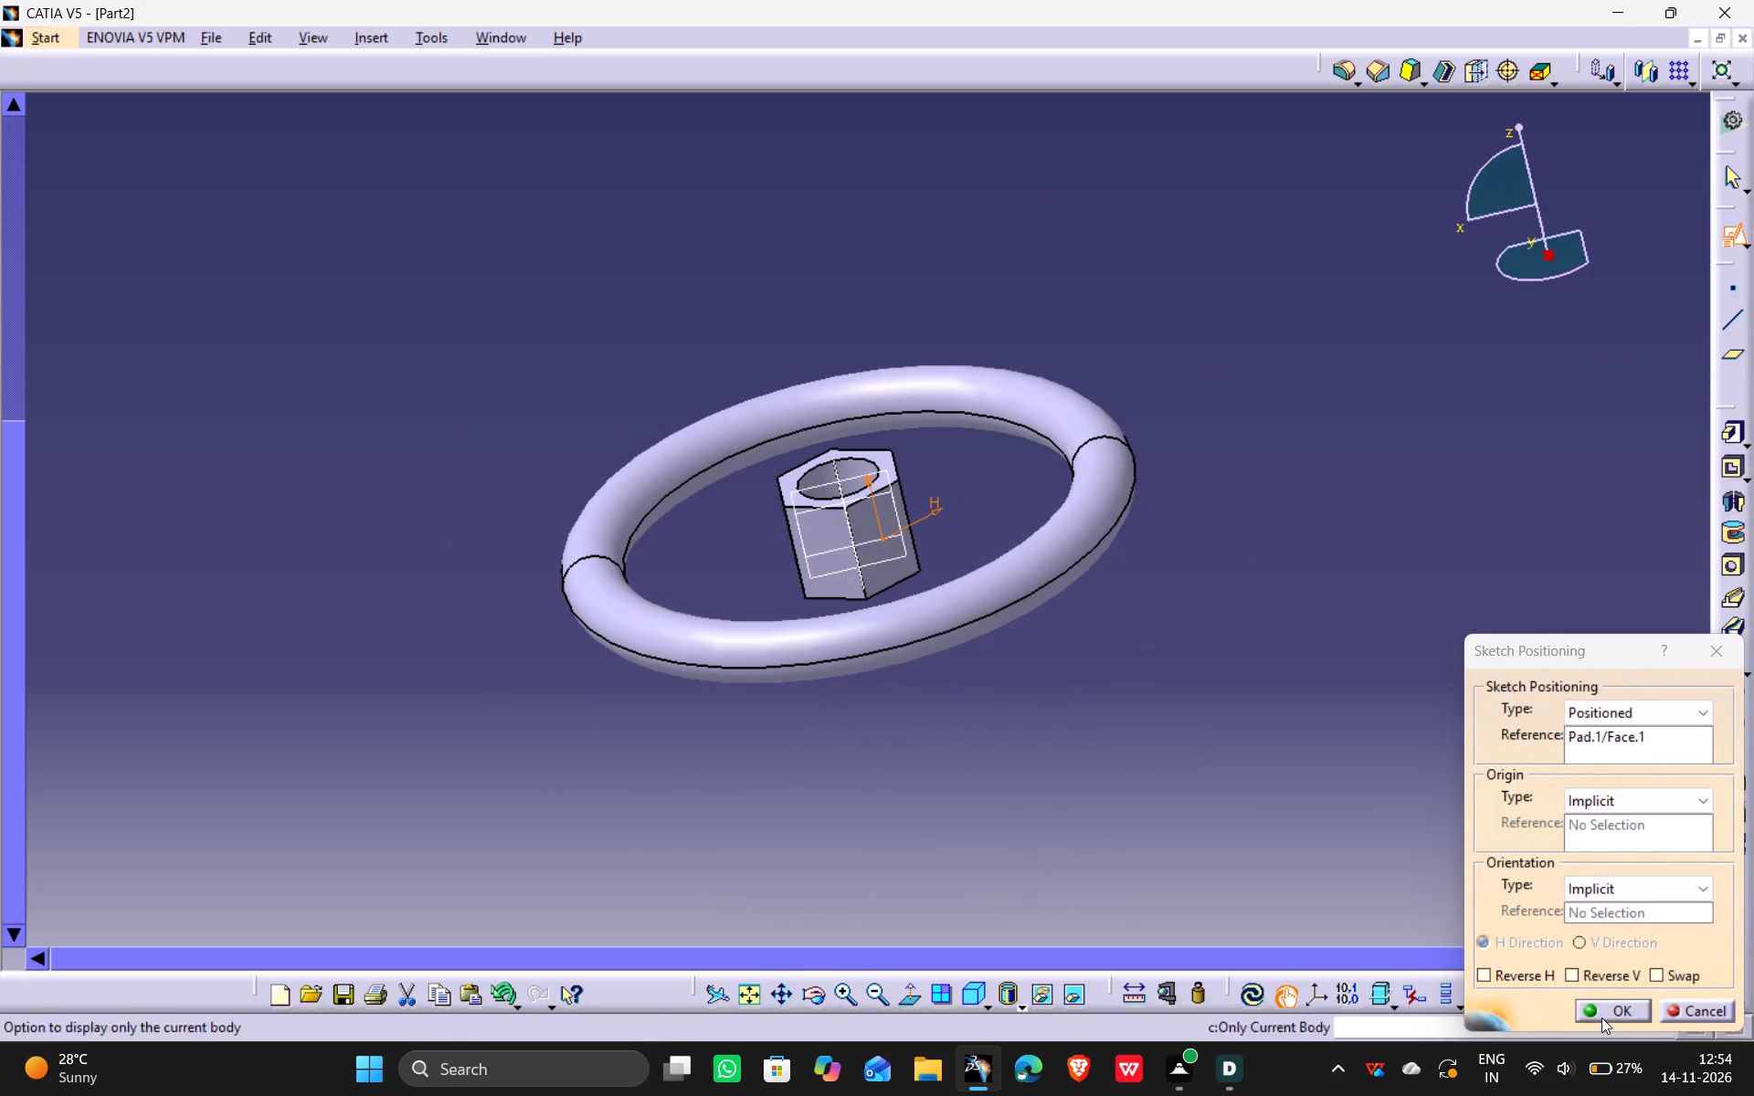
left_click(1601, 1017)
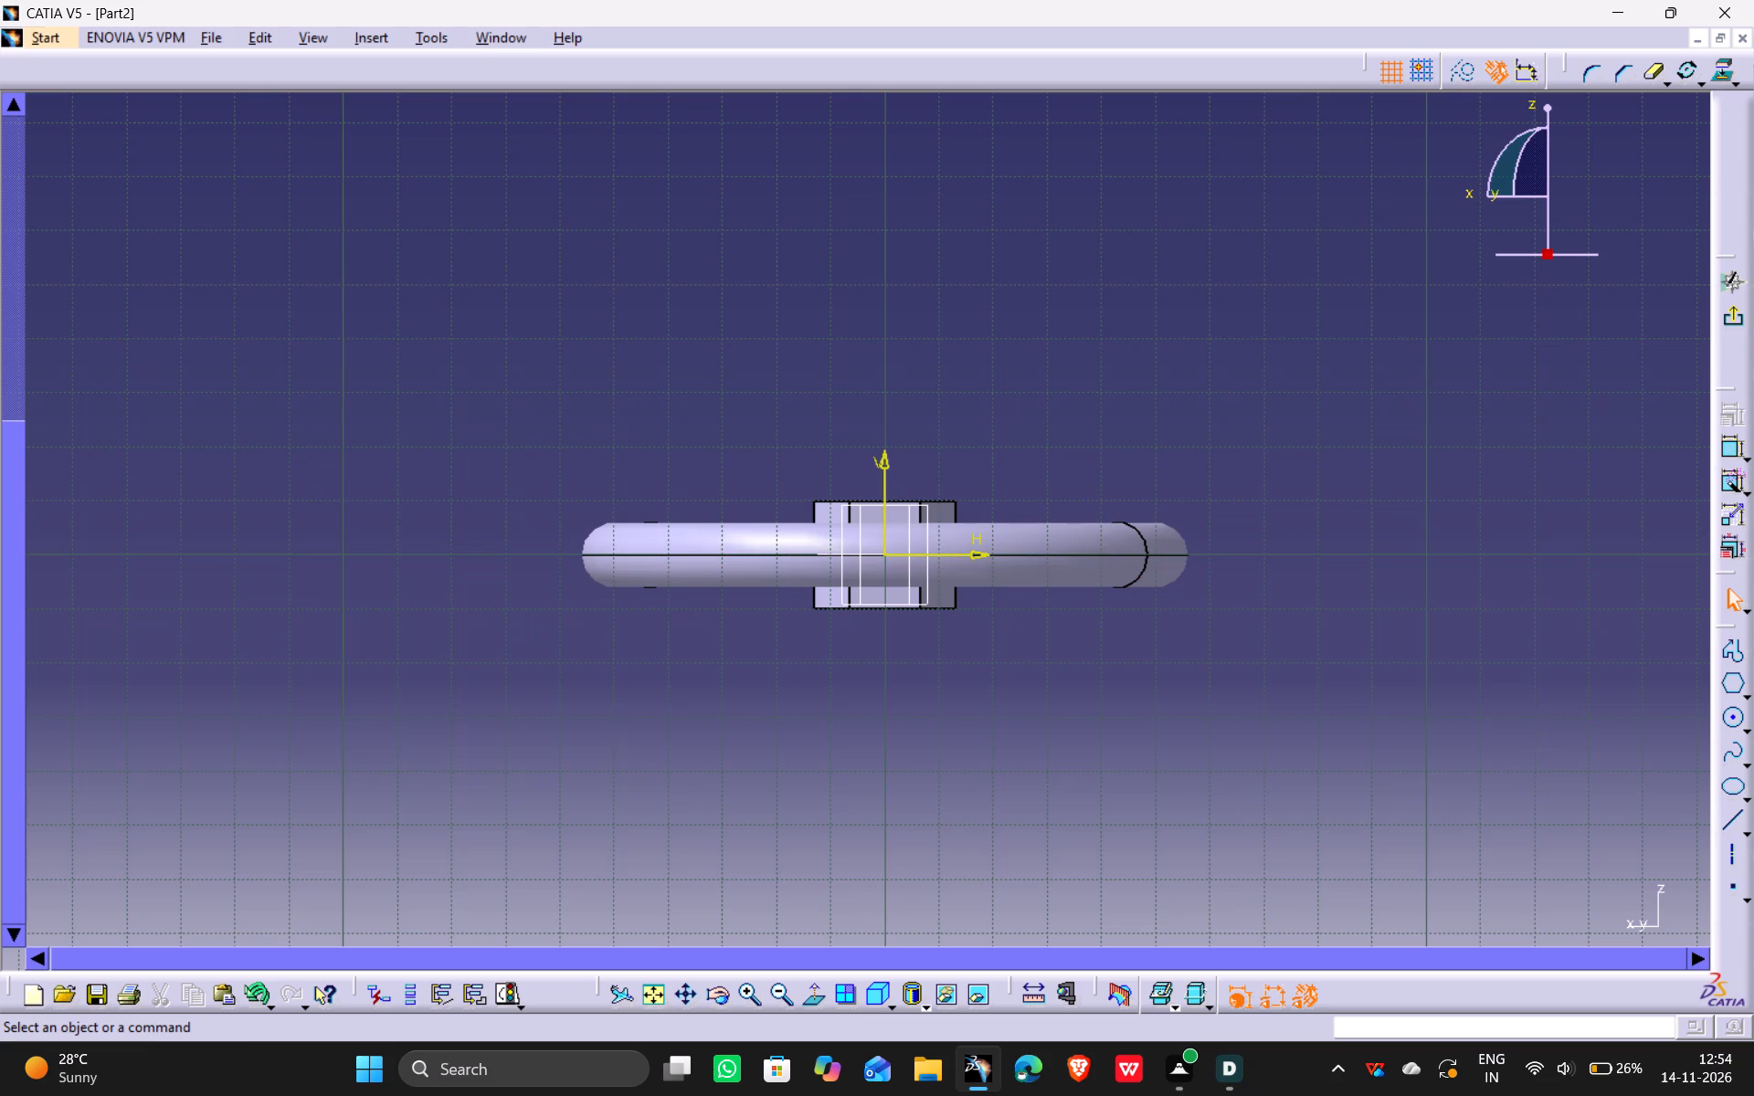
left_click(1735, 723)
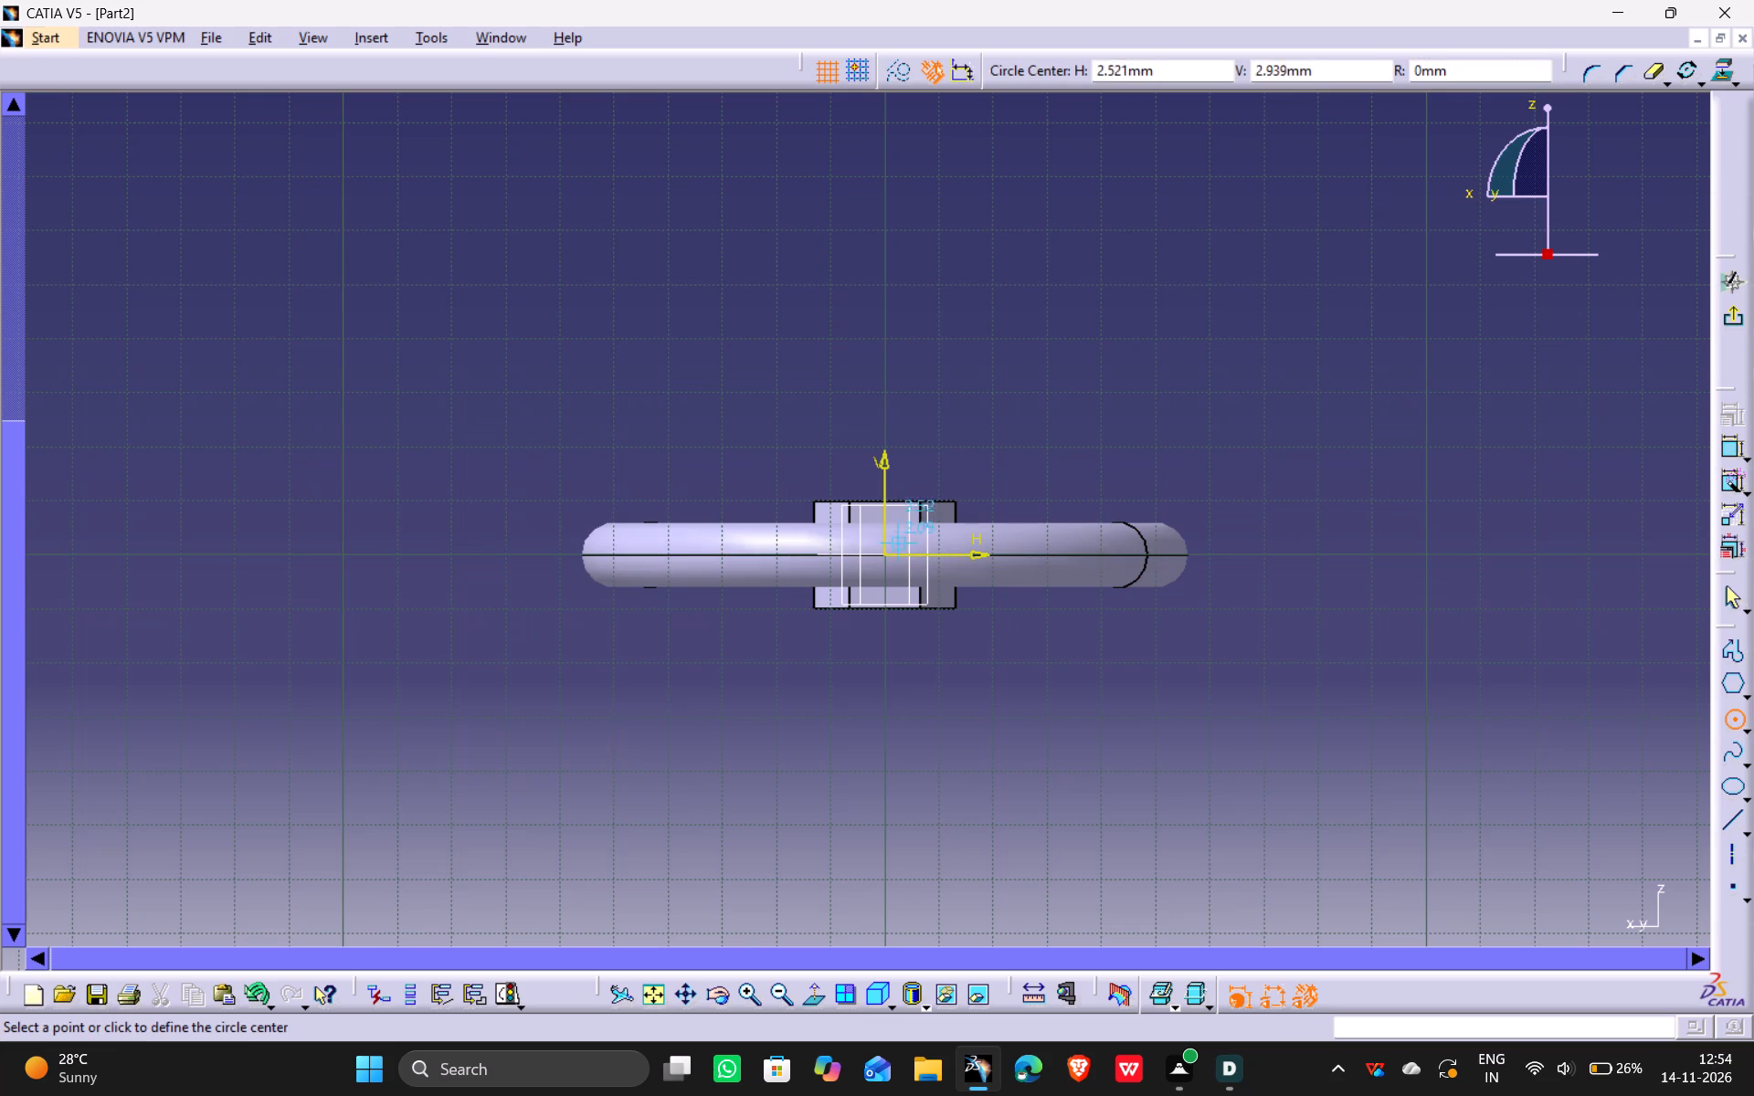
left_click(888, 556)
left_click(912, 579)
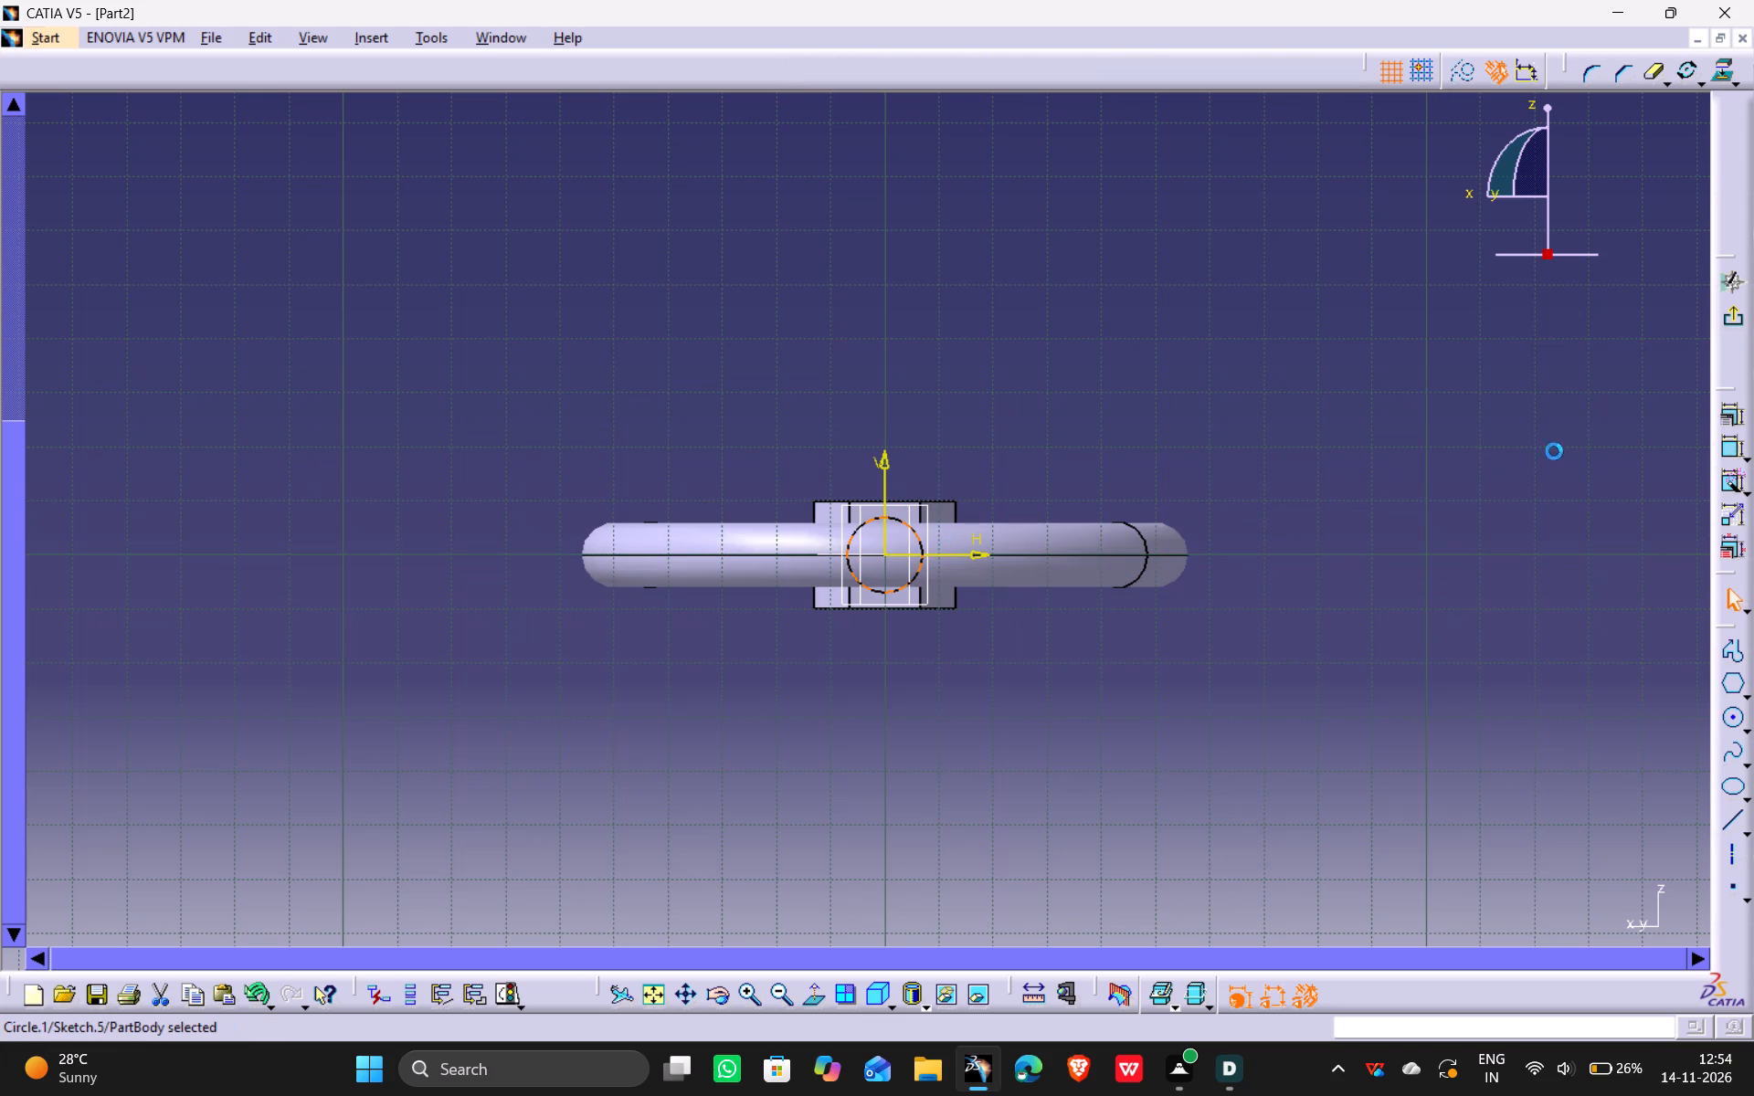
Dimension the circle on the hub face, set its diameter to 8 mm, and exit the sketch.
left_click(1725, 450)
left_click(1071, 354)
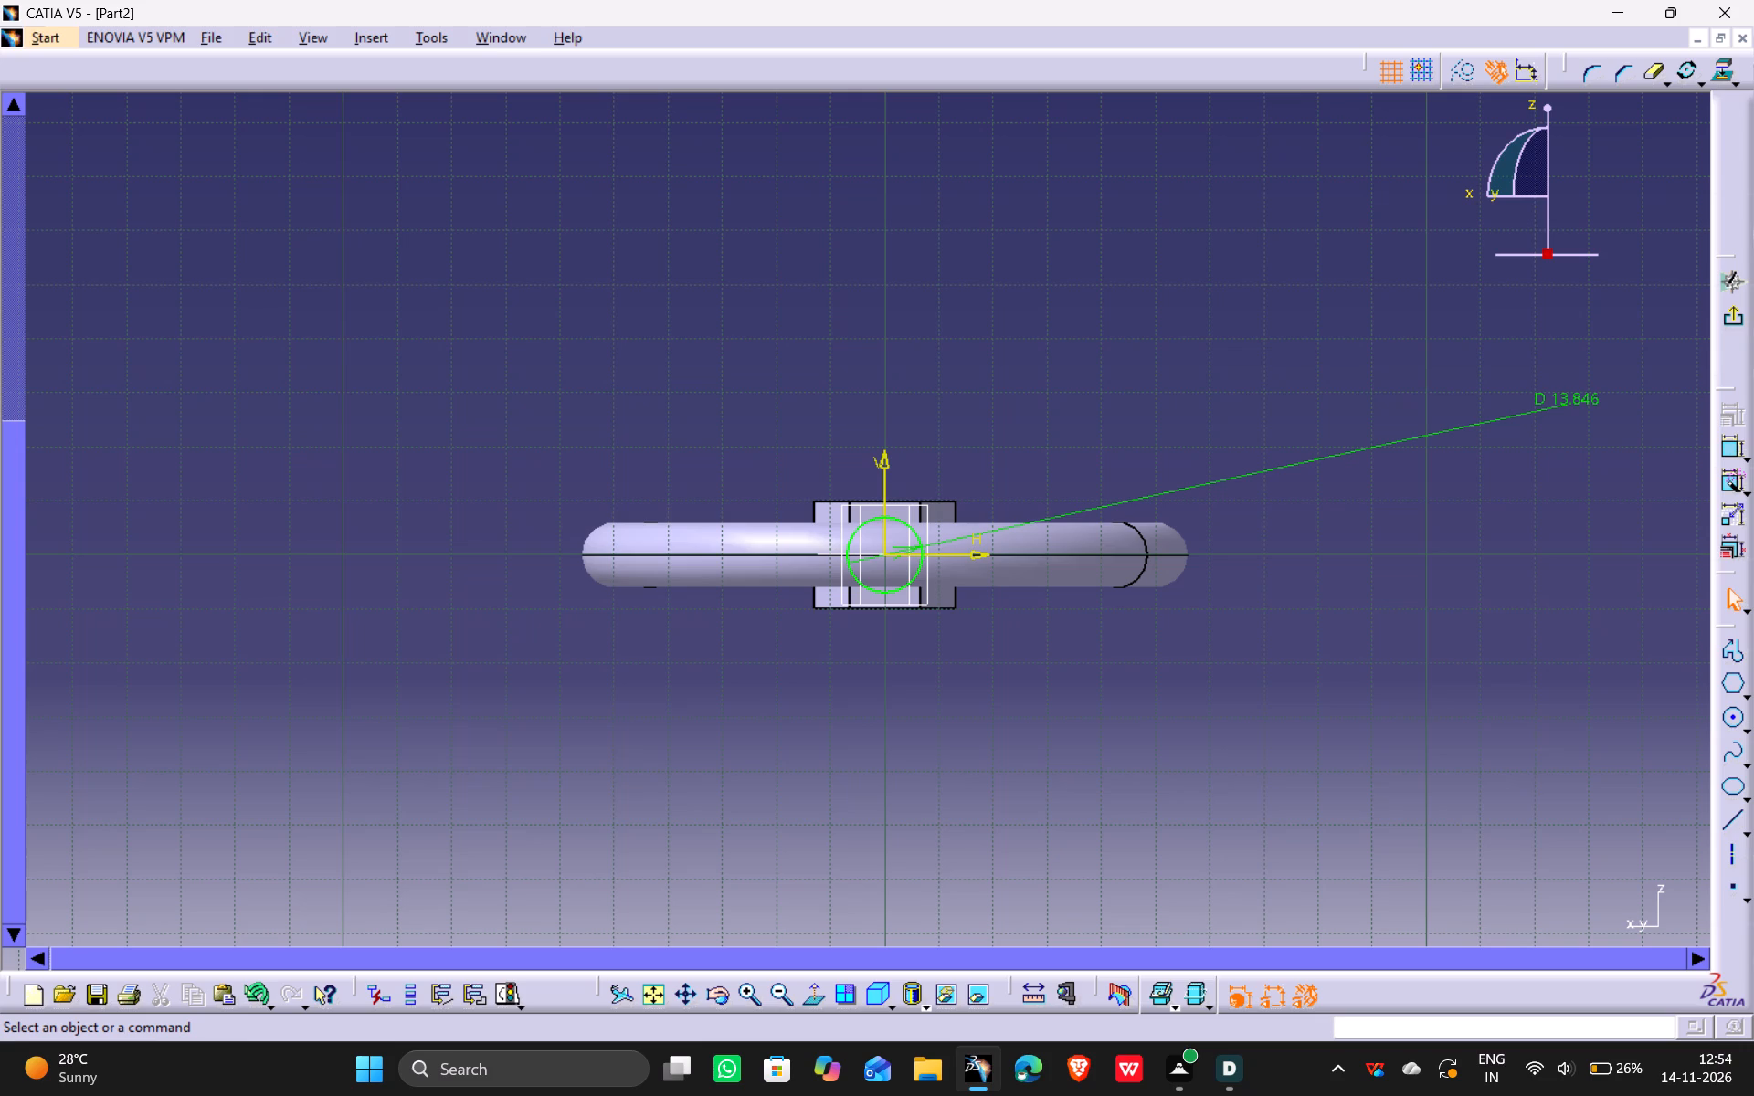
double_click(1564, 395)
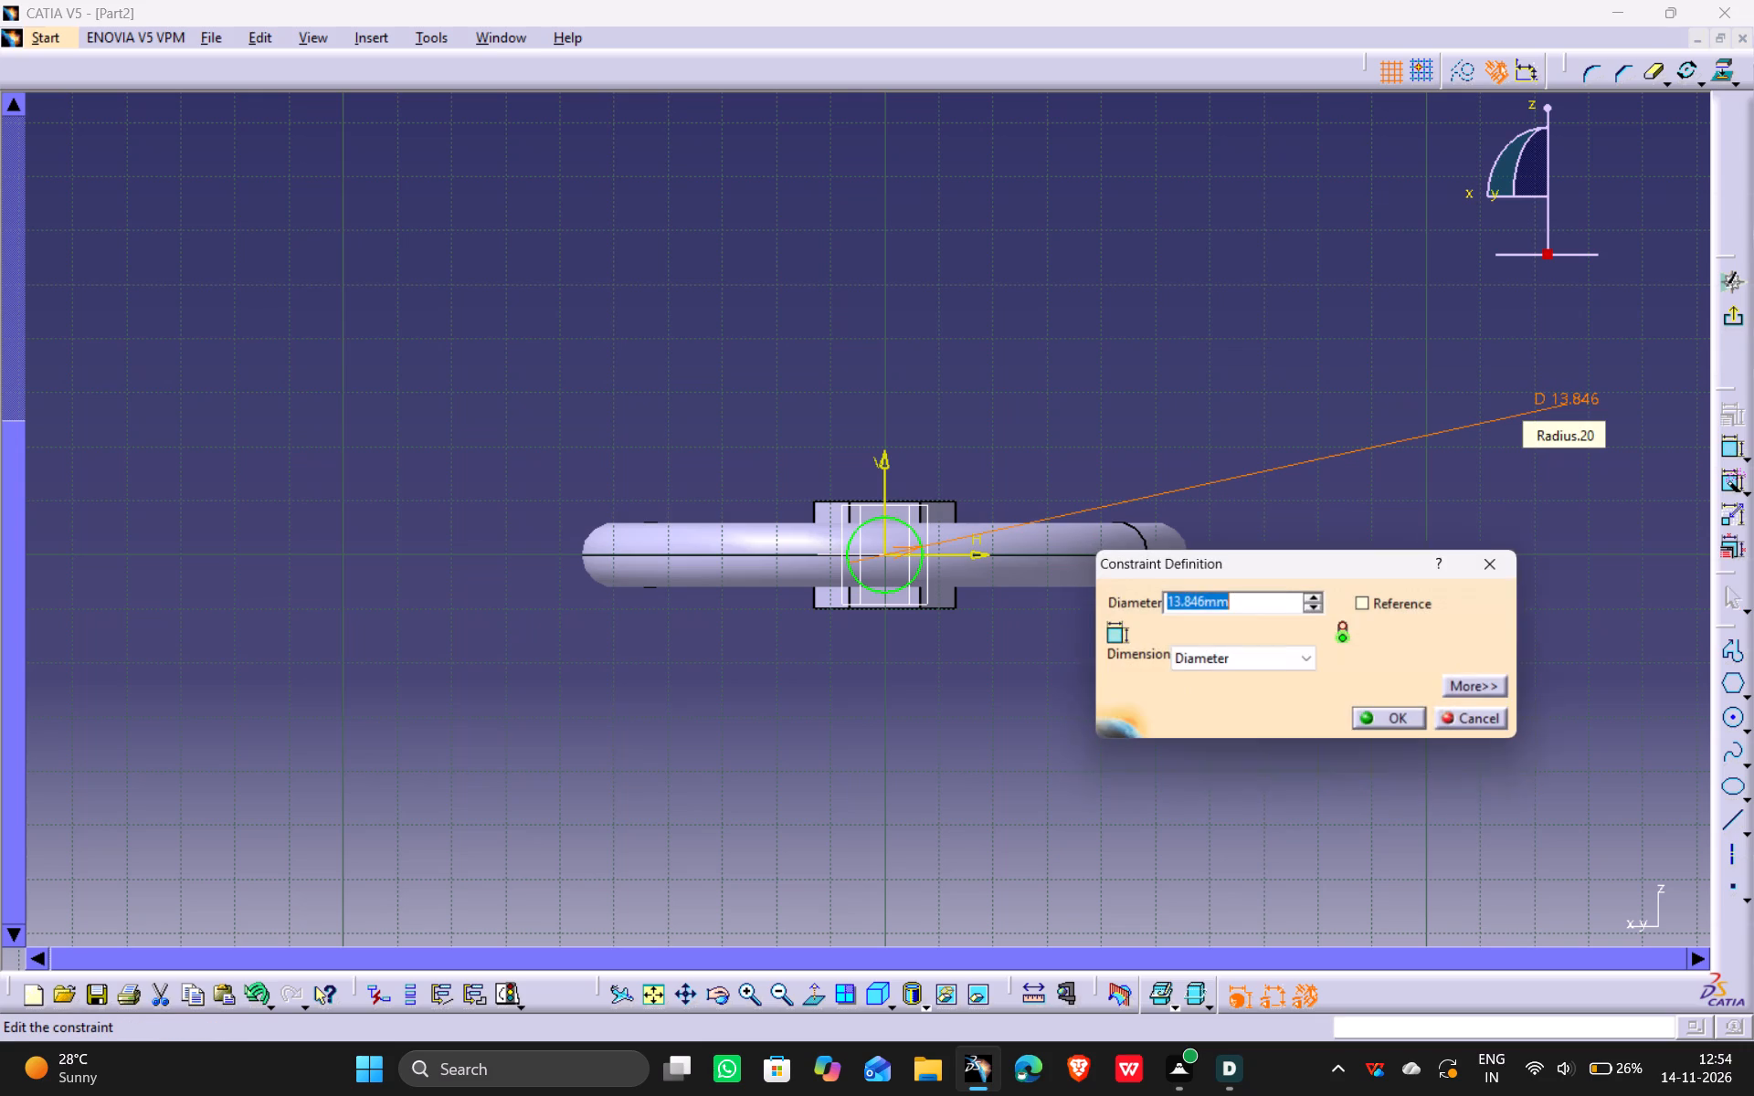
key("8")
key("Return")
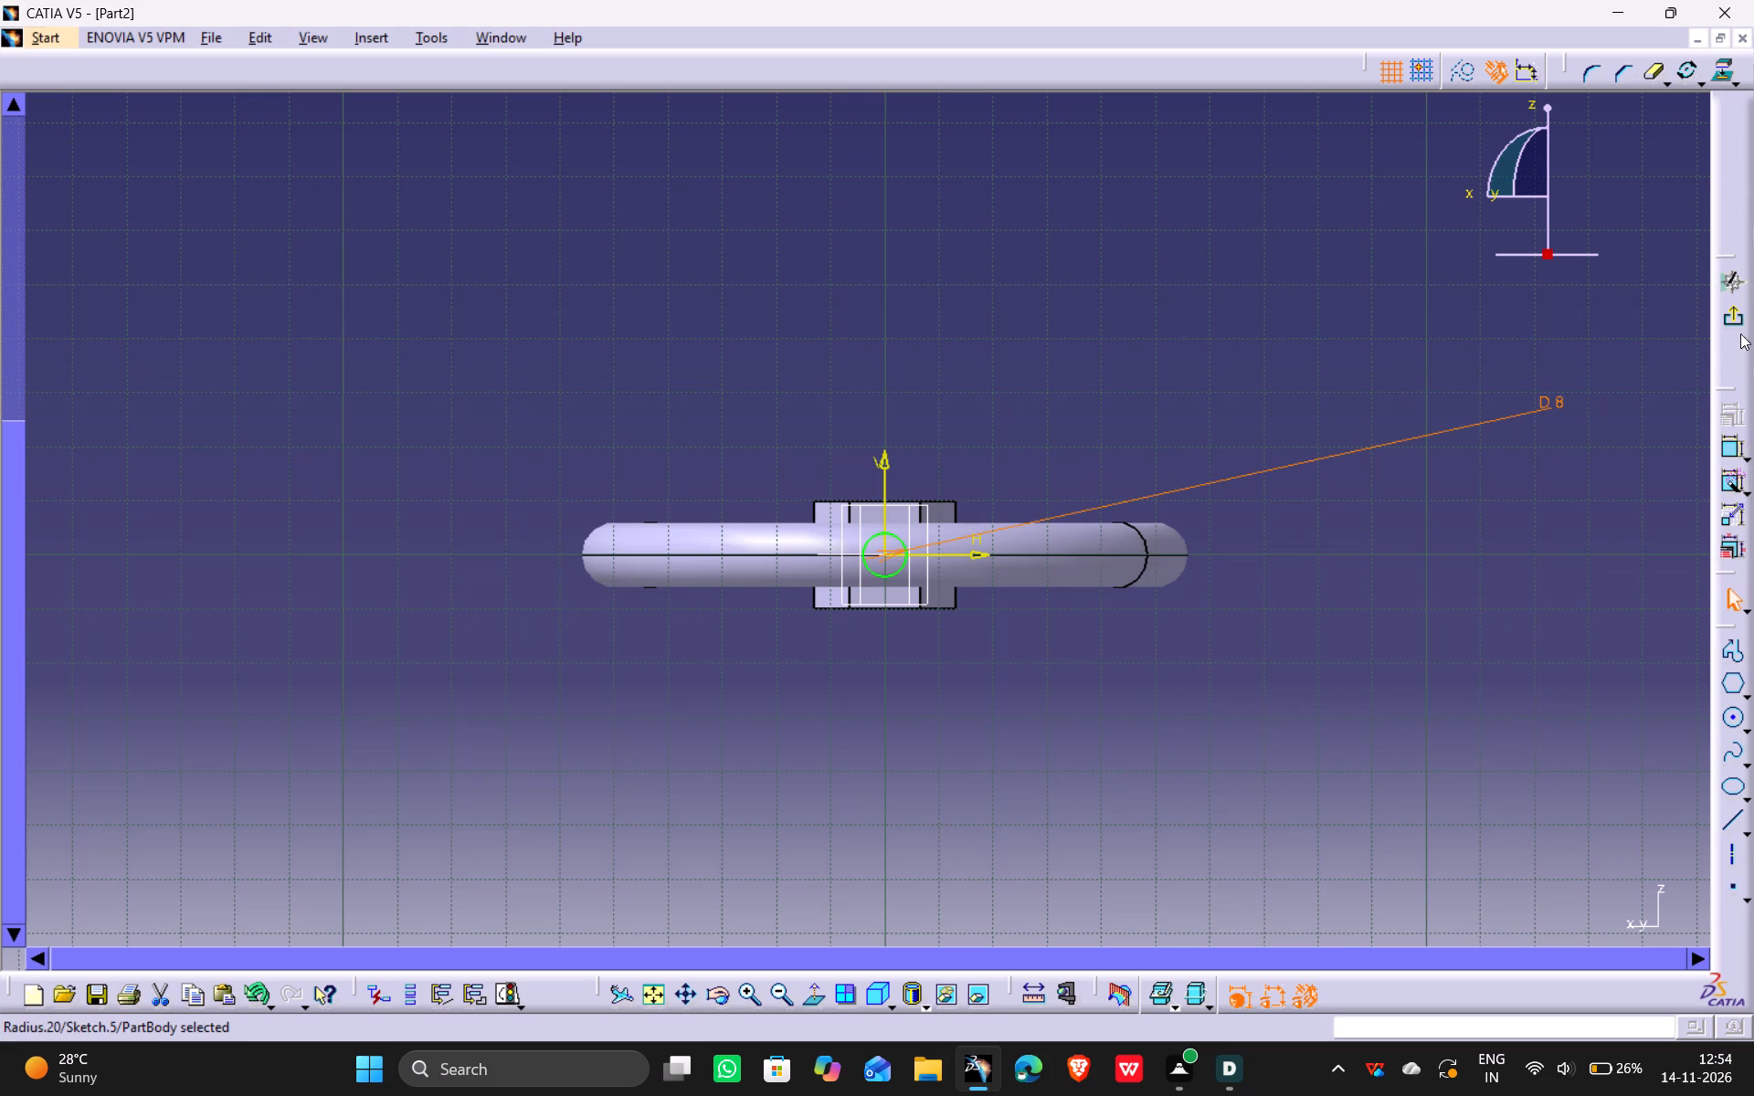
left_click(1734, 324)
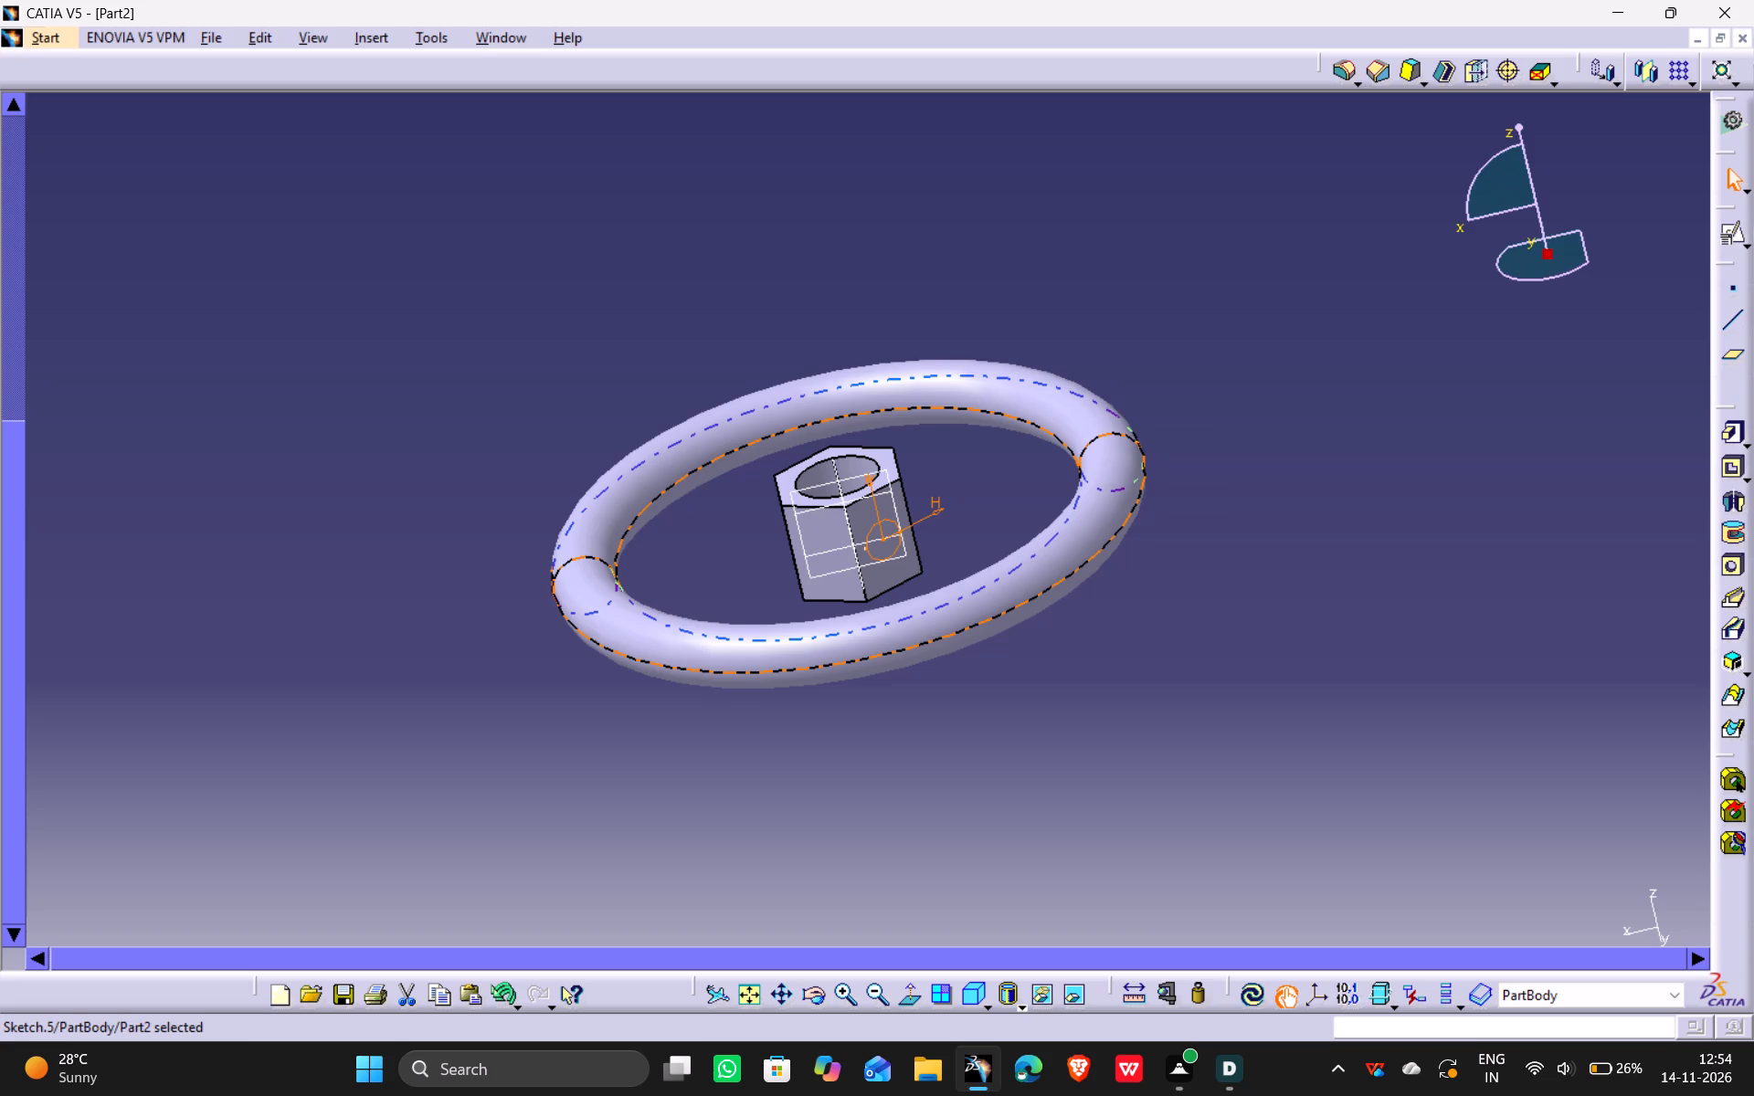
Pad the 8 mm circle up to the surface of the ring, forming a spoke from the hub.
left_click(1728, 446)
middle_click_drag(812, 490, 811, 490)
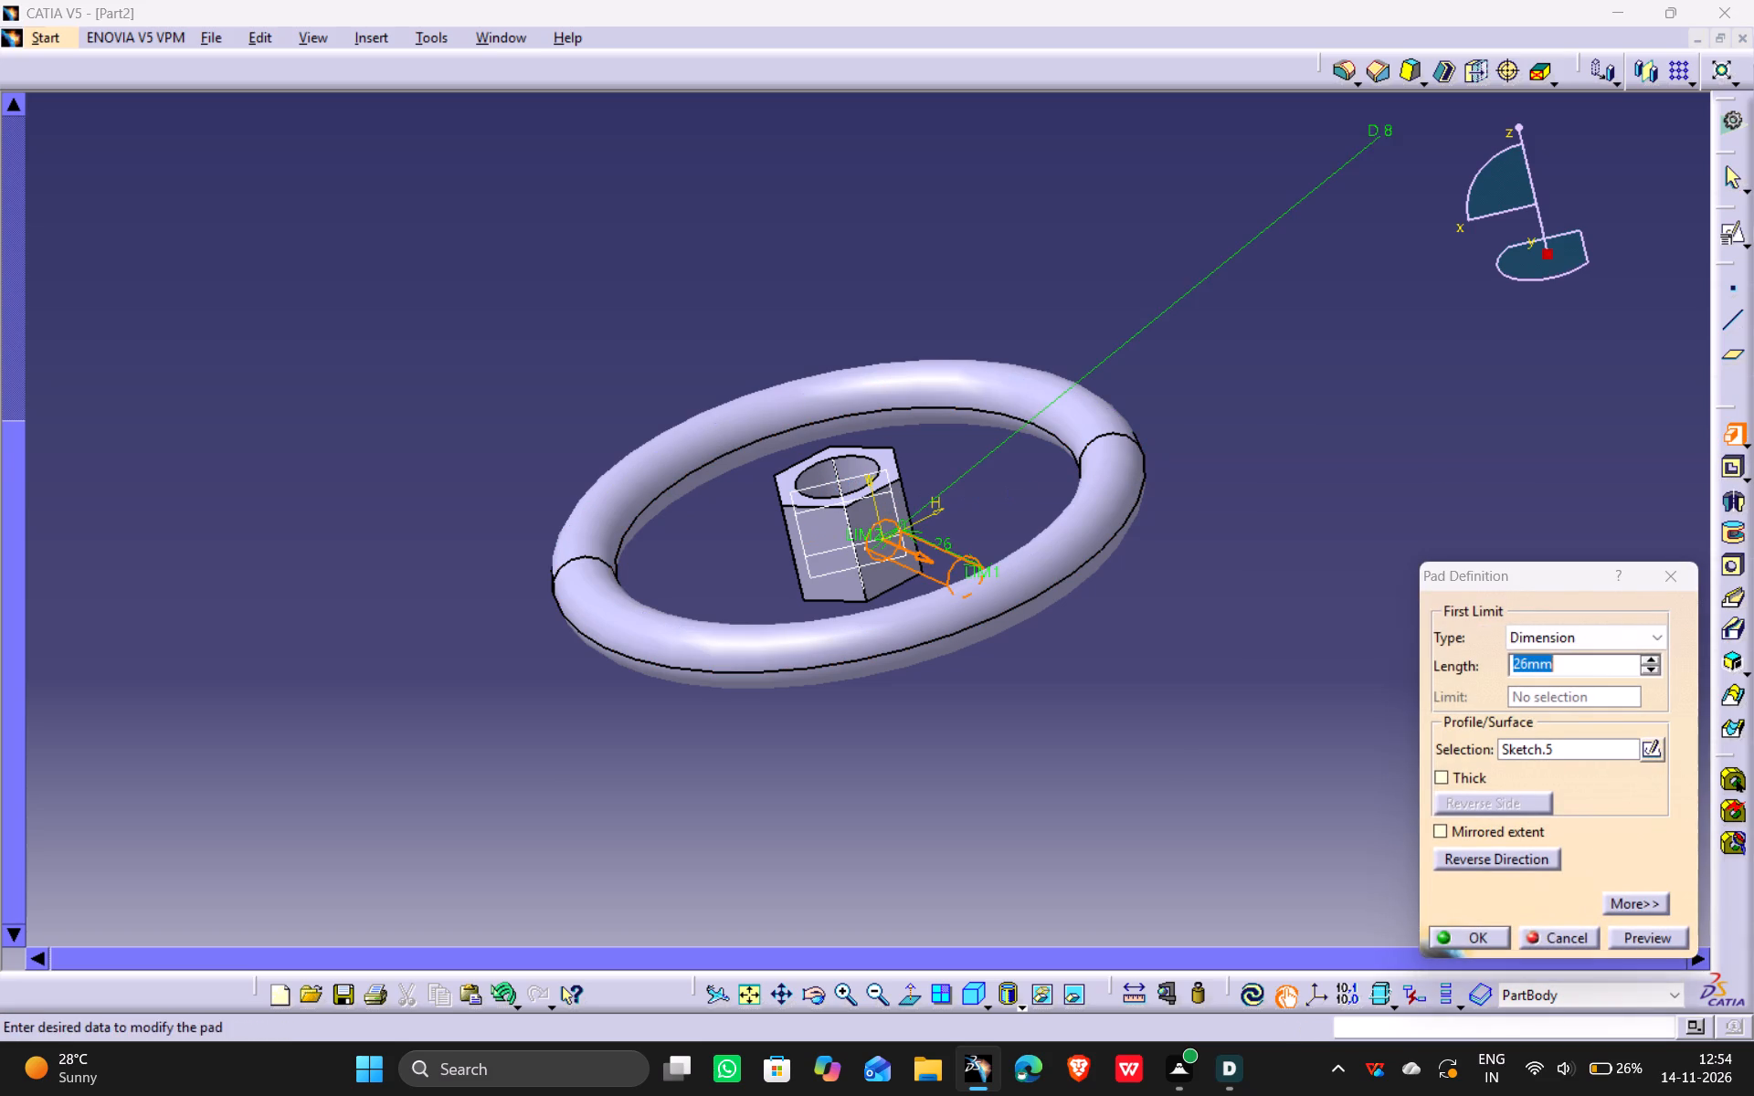
middle_click_drag(811, 490, 1103, 643)
scroll(811, 490, "down", 2)
left_click_drag(811, 490, 1103, 643)
left_click(1594, 630)
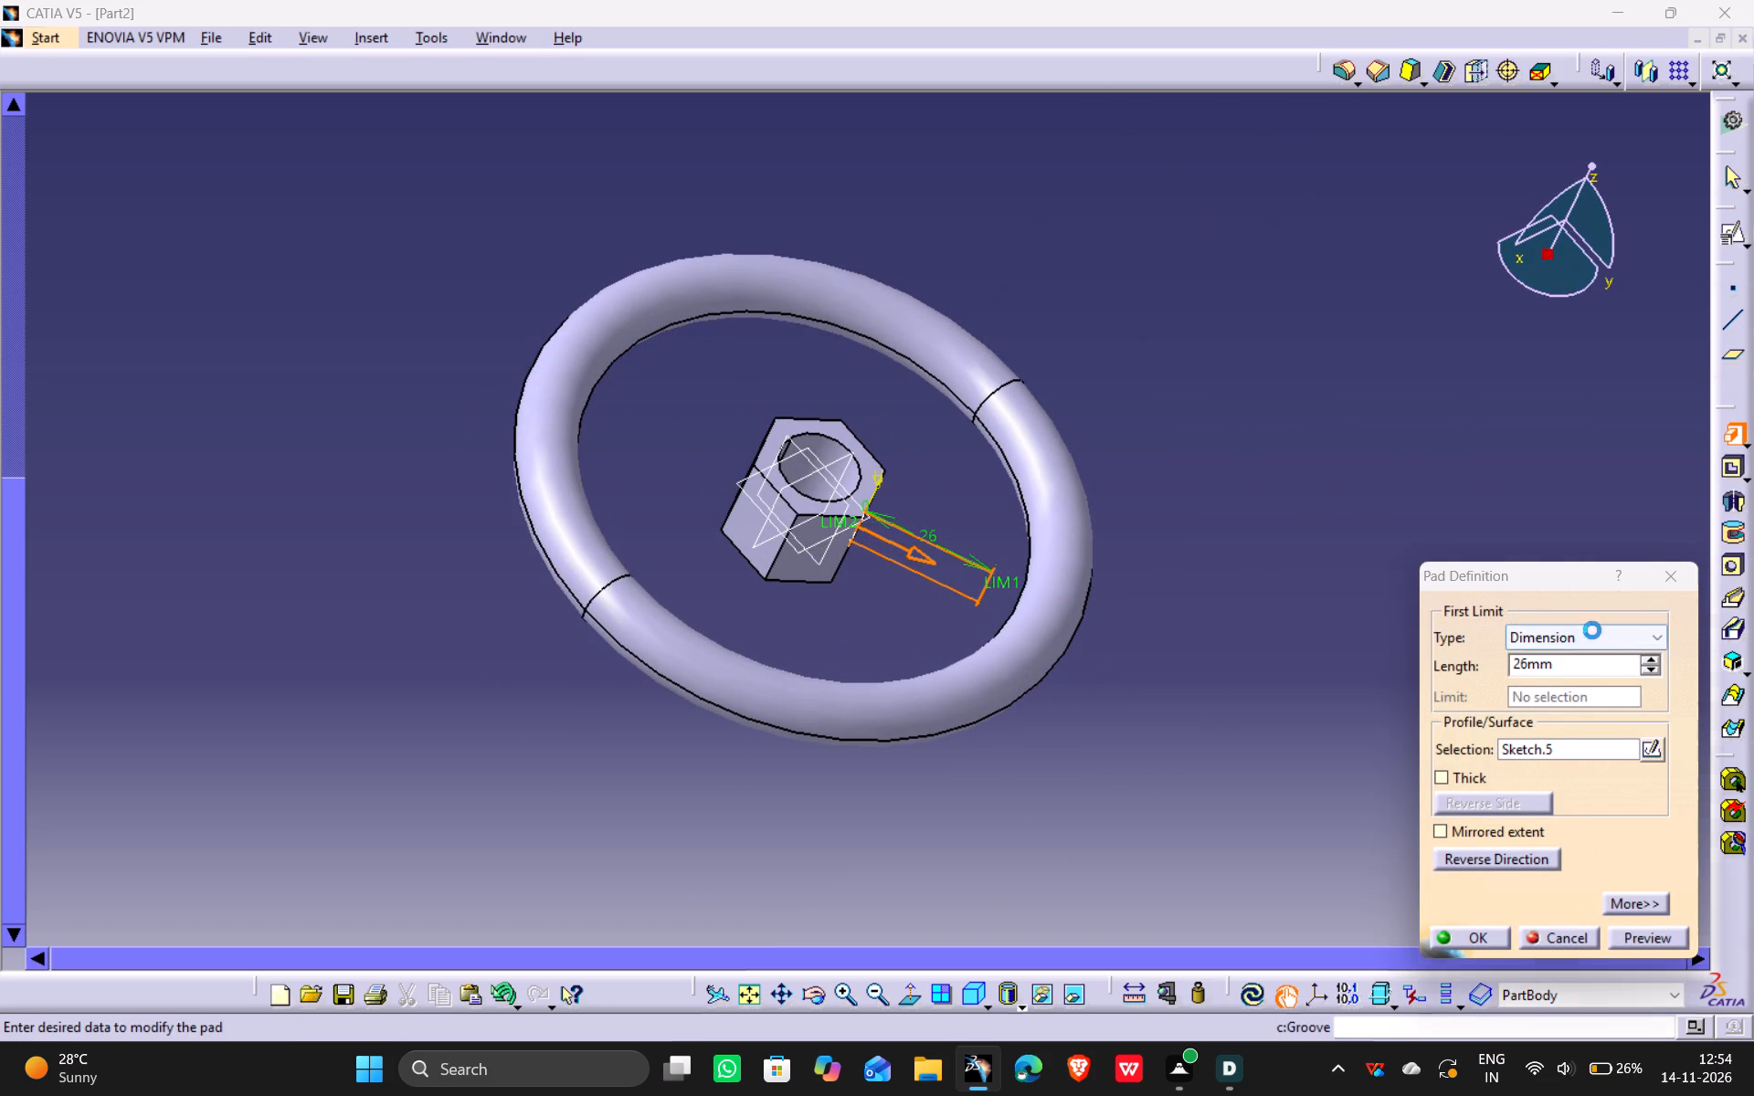
left_click(1578, 726)
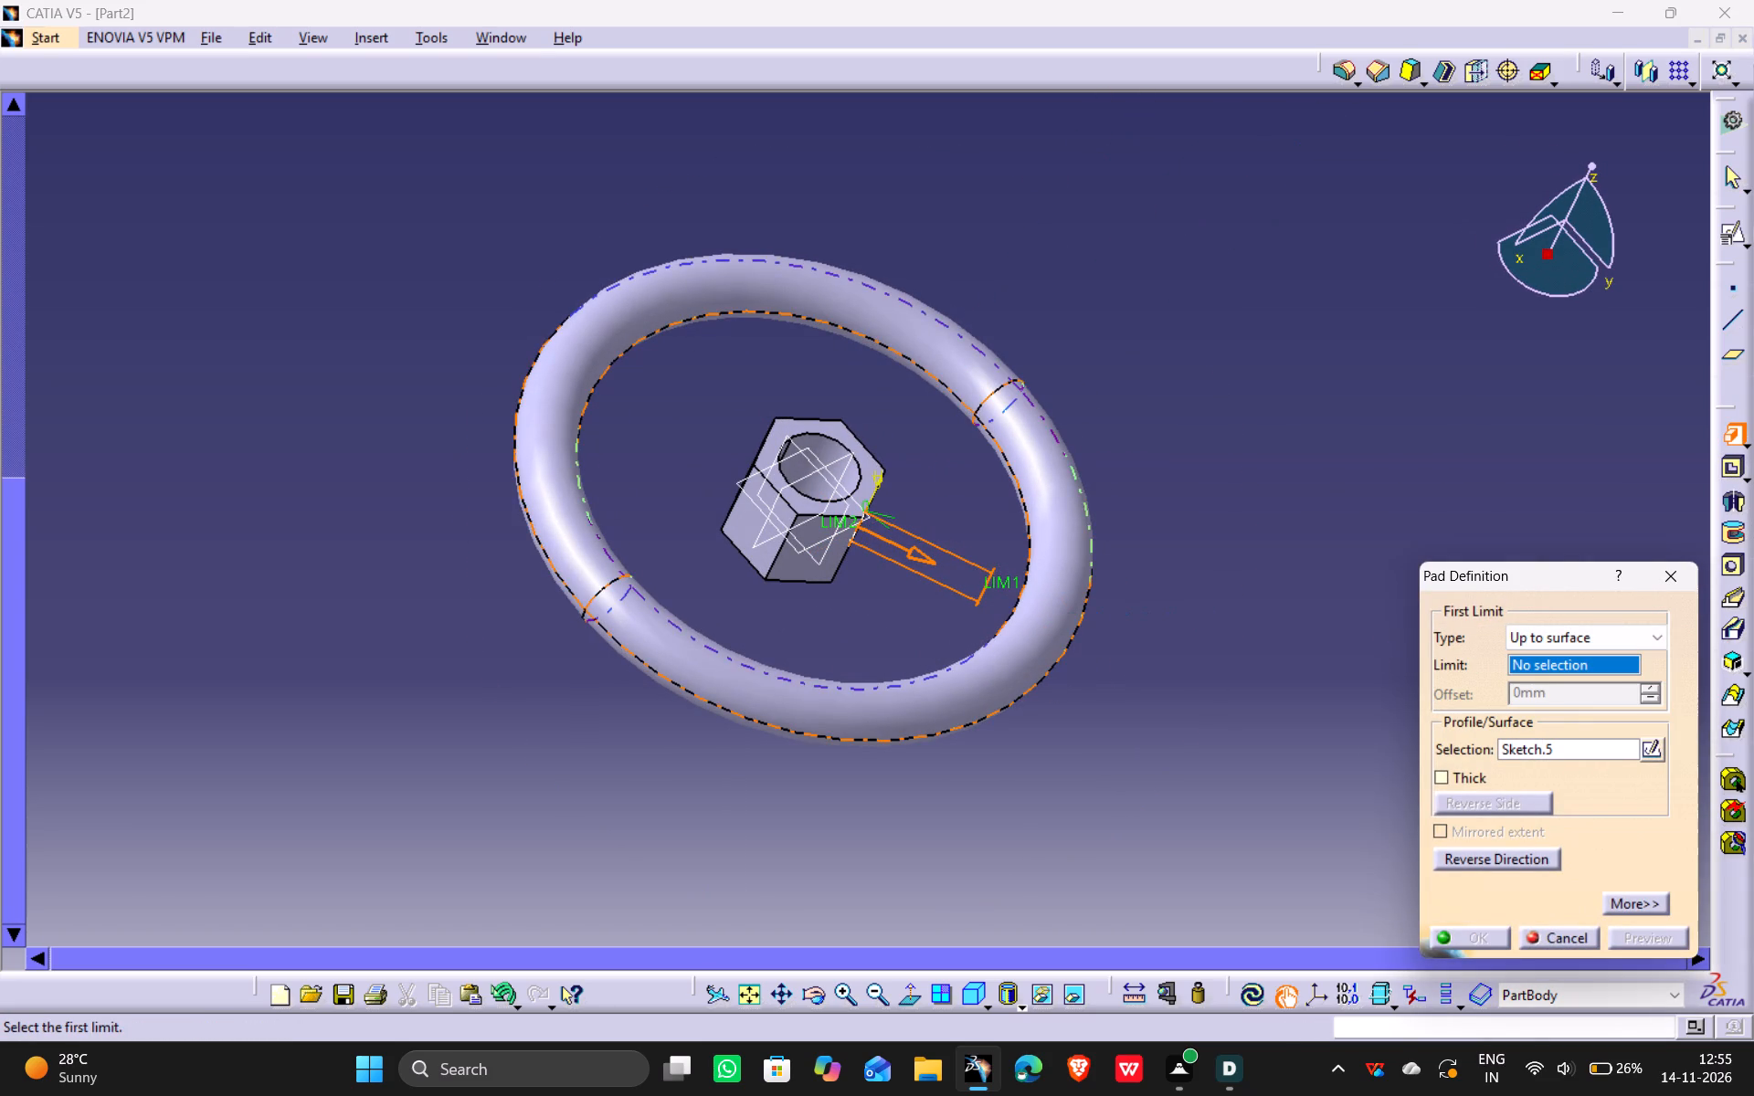
left_click(1059, 618)
left_click(1638, 930)
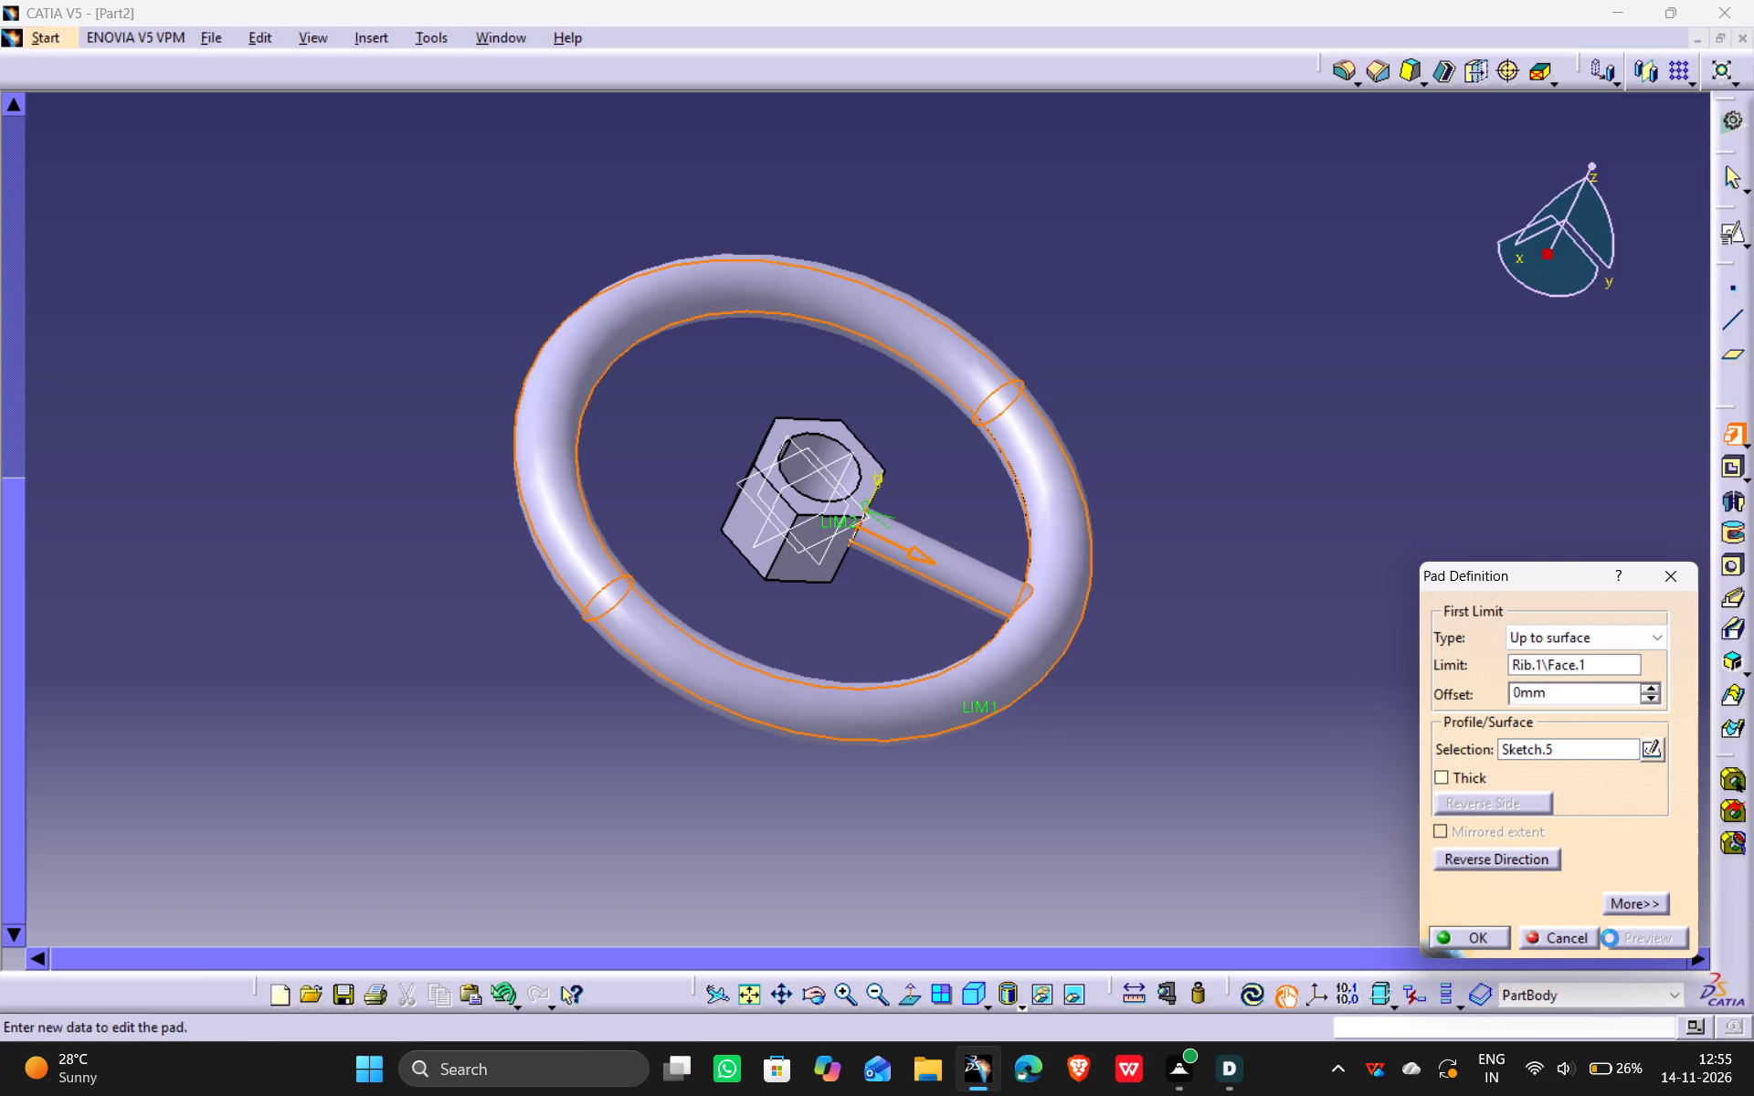
left_click(1481, 940)
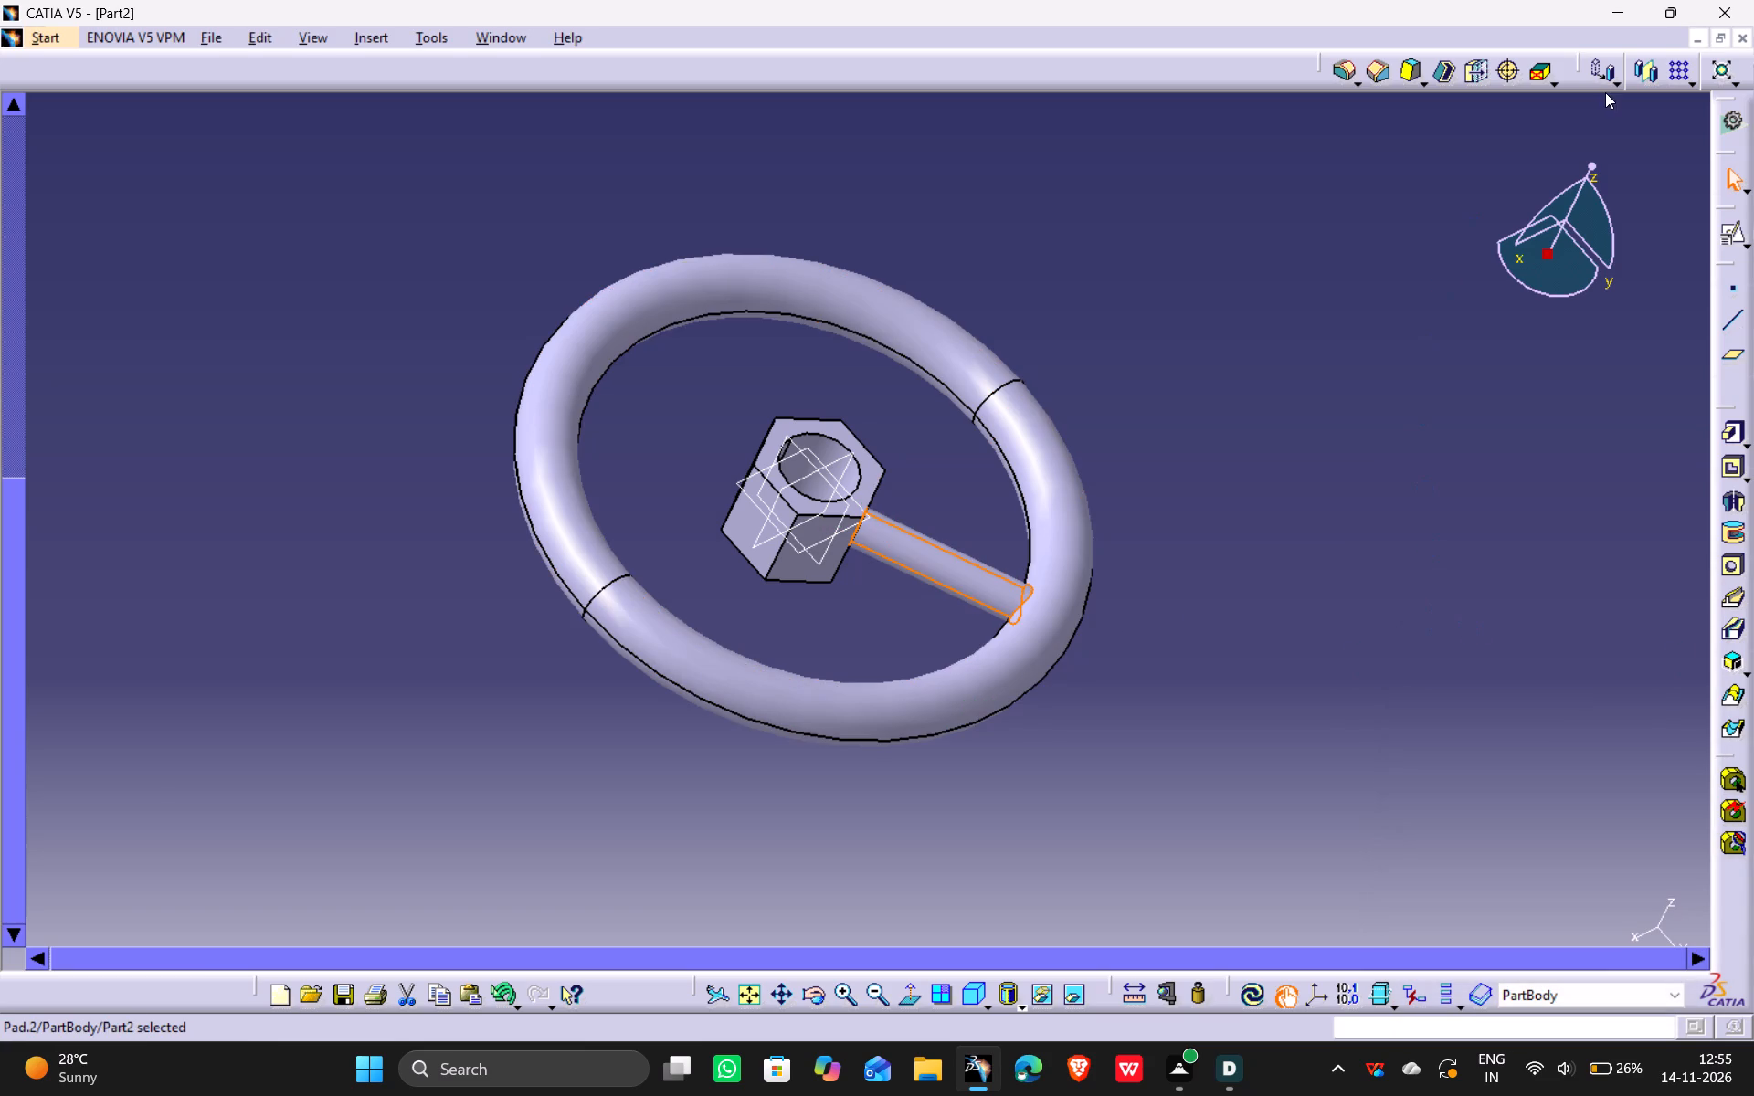
Circular-pattern the spoke with 5 instances at 72 deg angular spacing, using the hub's top face as the reference element.
left_click(1690, 79)
left_click(1703, 134)
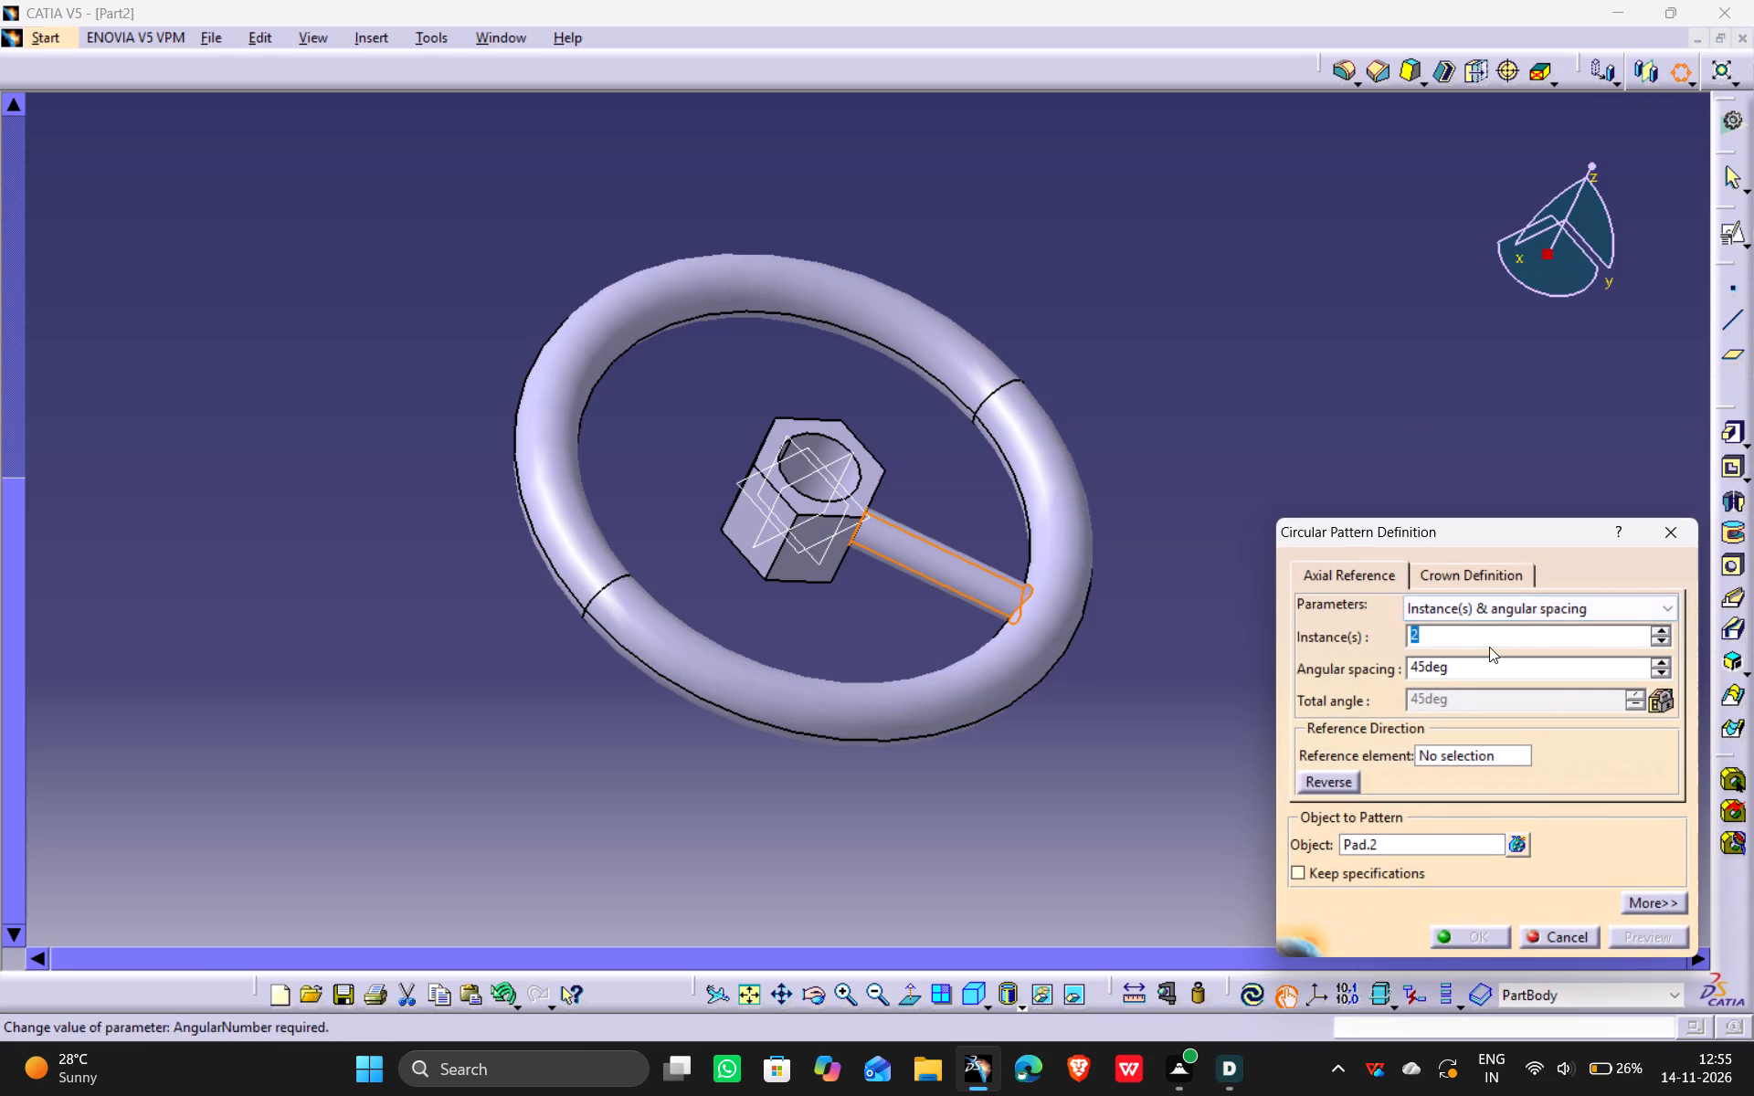
key("5")
left_click(1292, 399)
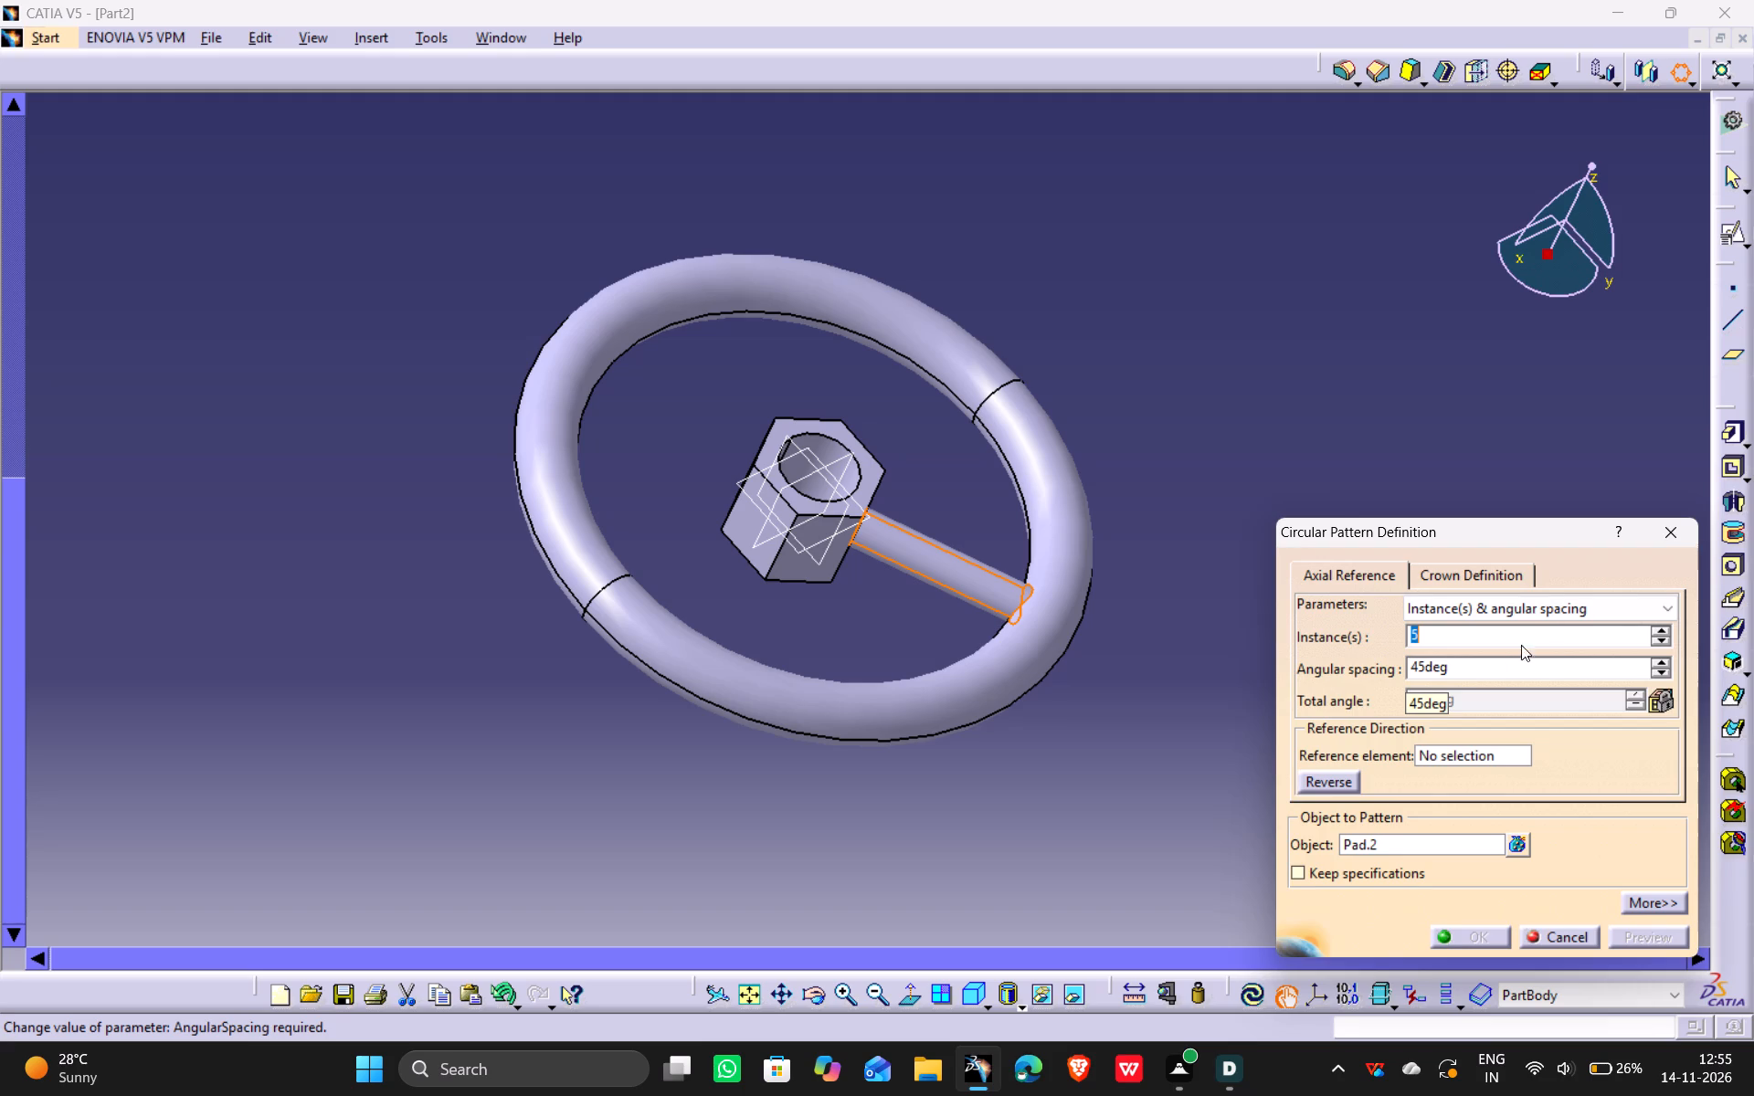
left_click_drag(1423, 665, 1307, 673)
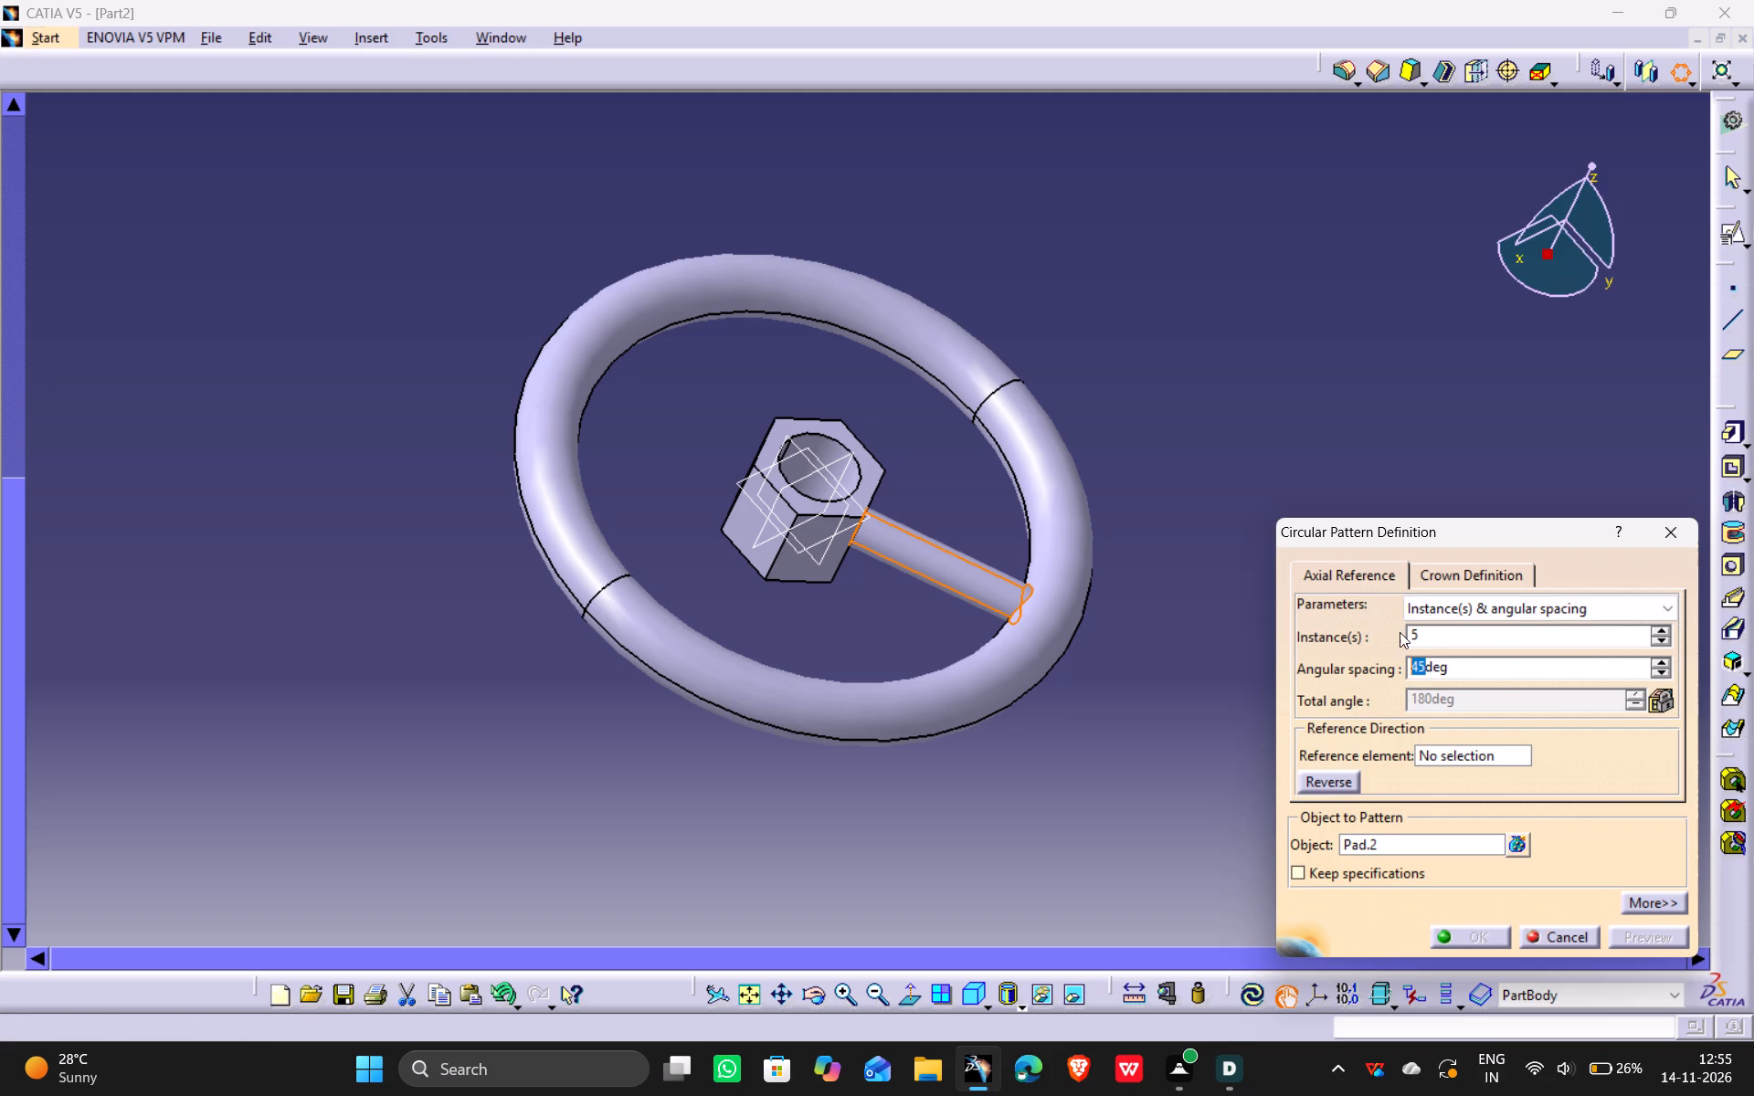
key("7")
key("2")
left_click(1240, 329)
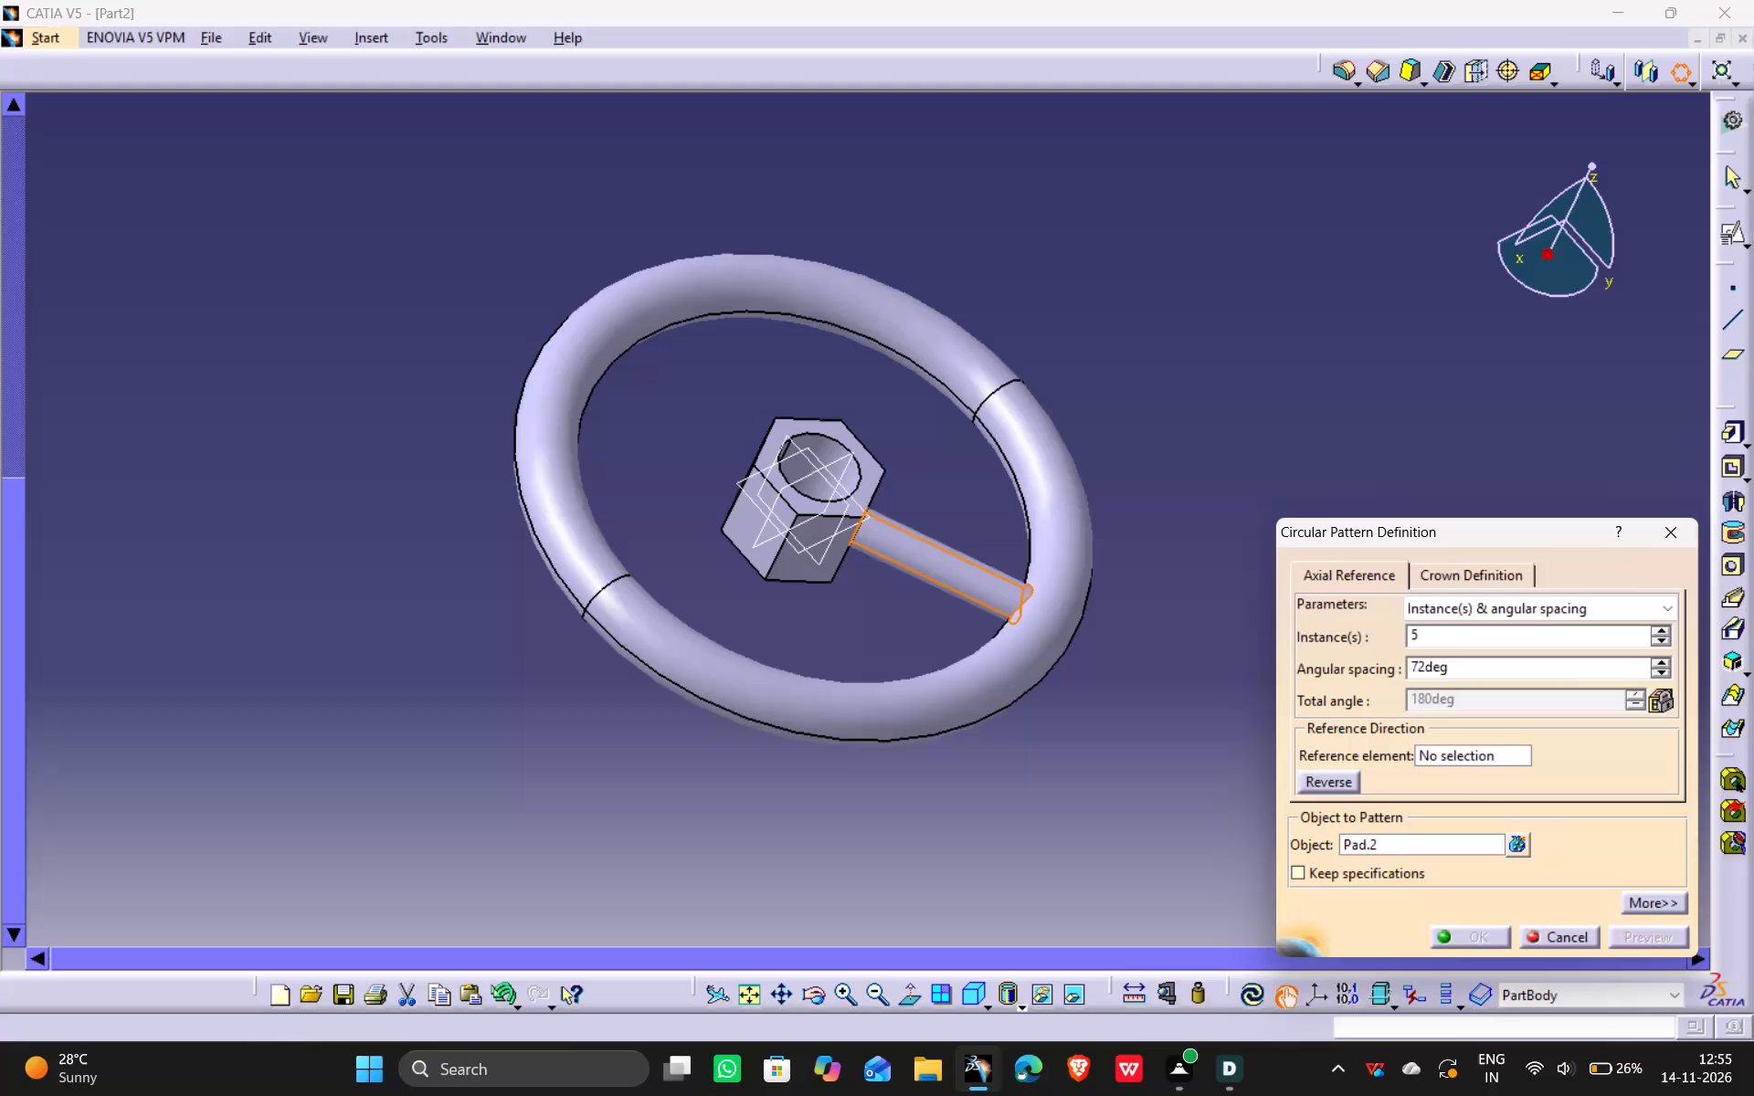
left_click(1458, 757)
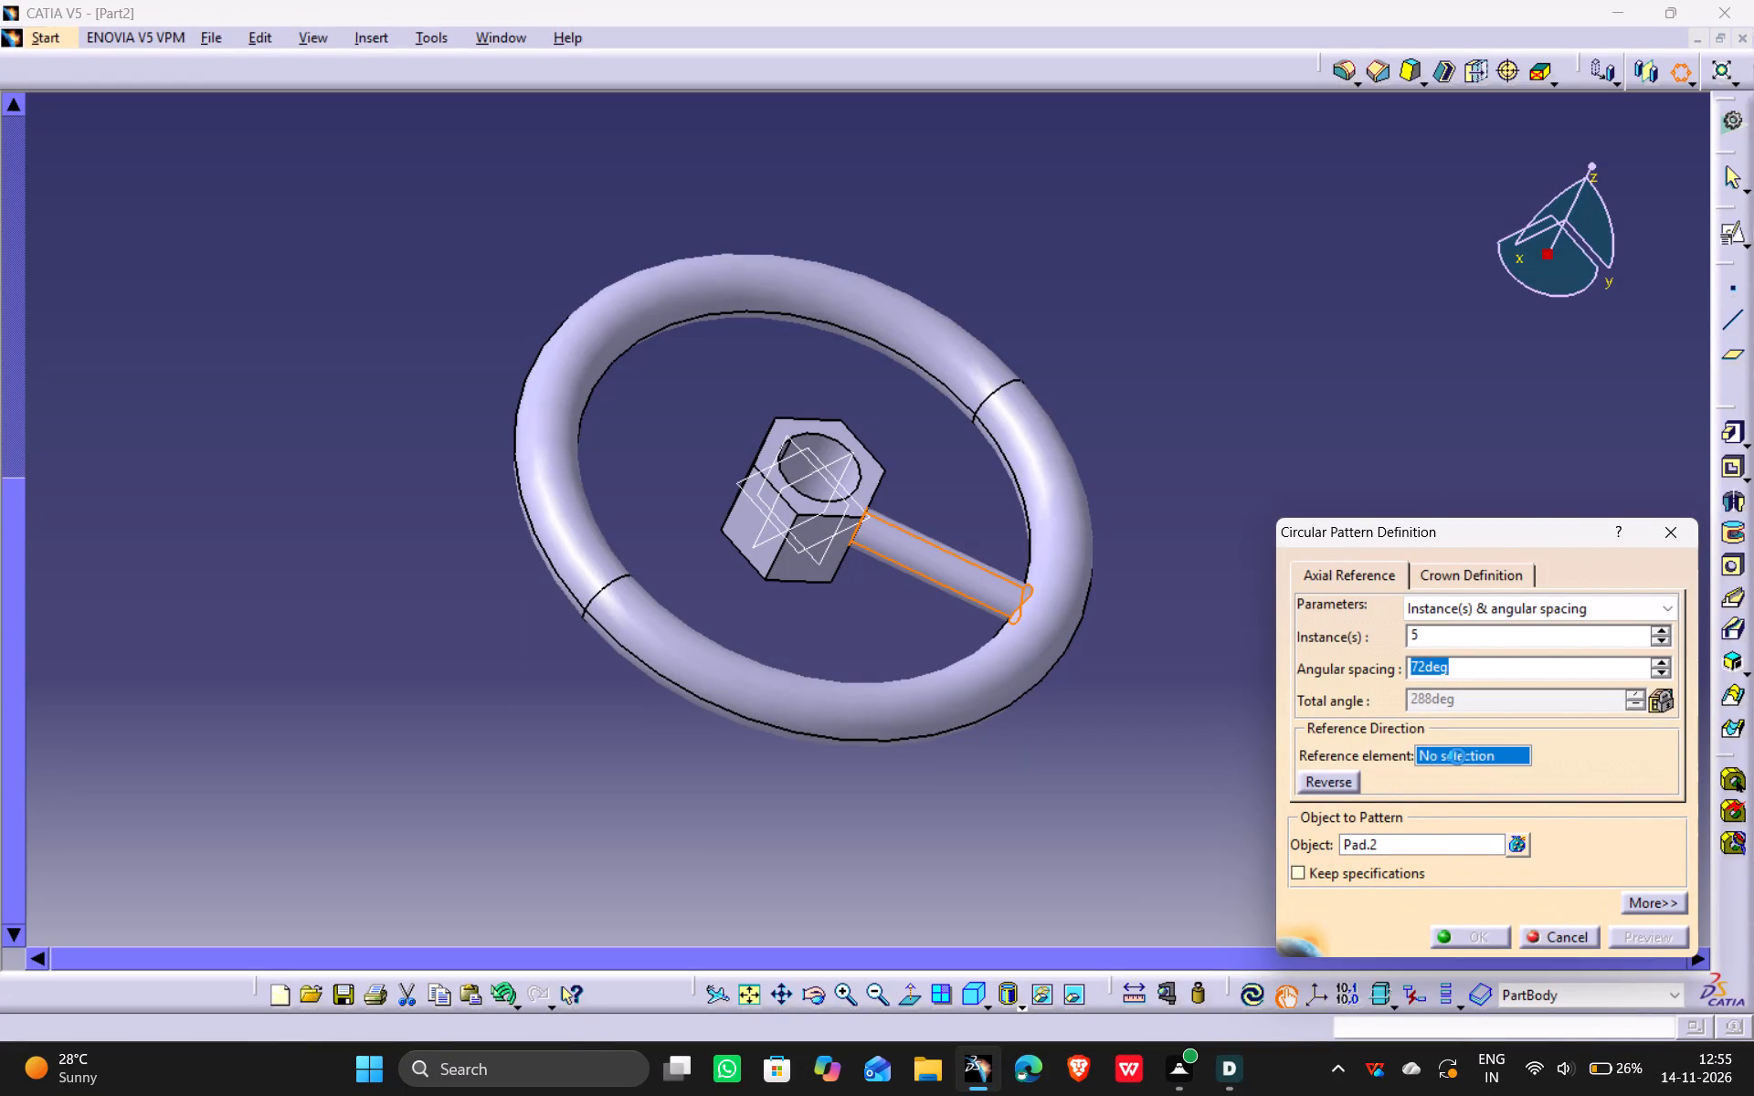
left_click(864, 483)
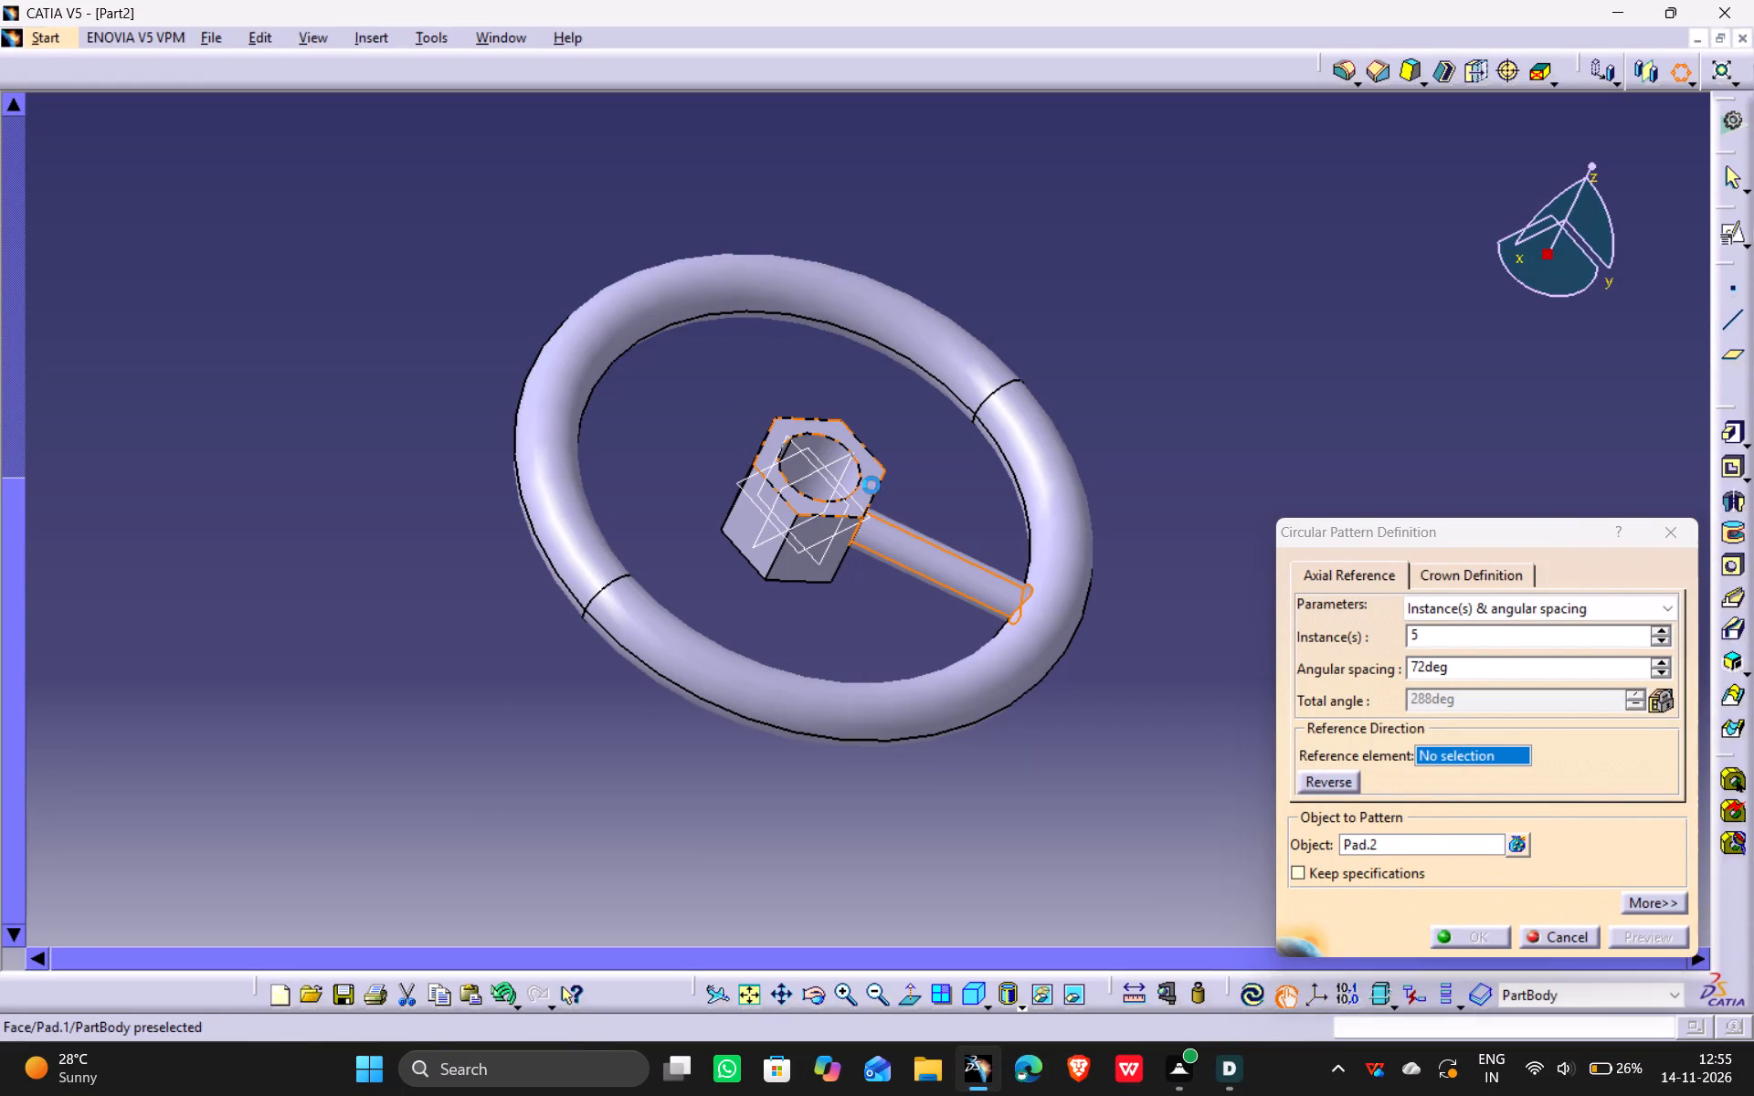
left_click(1637, 939)
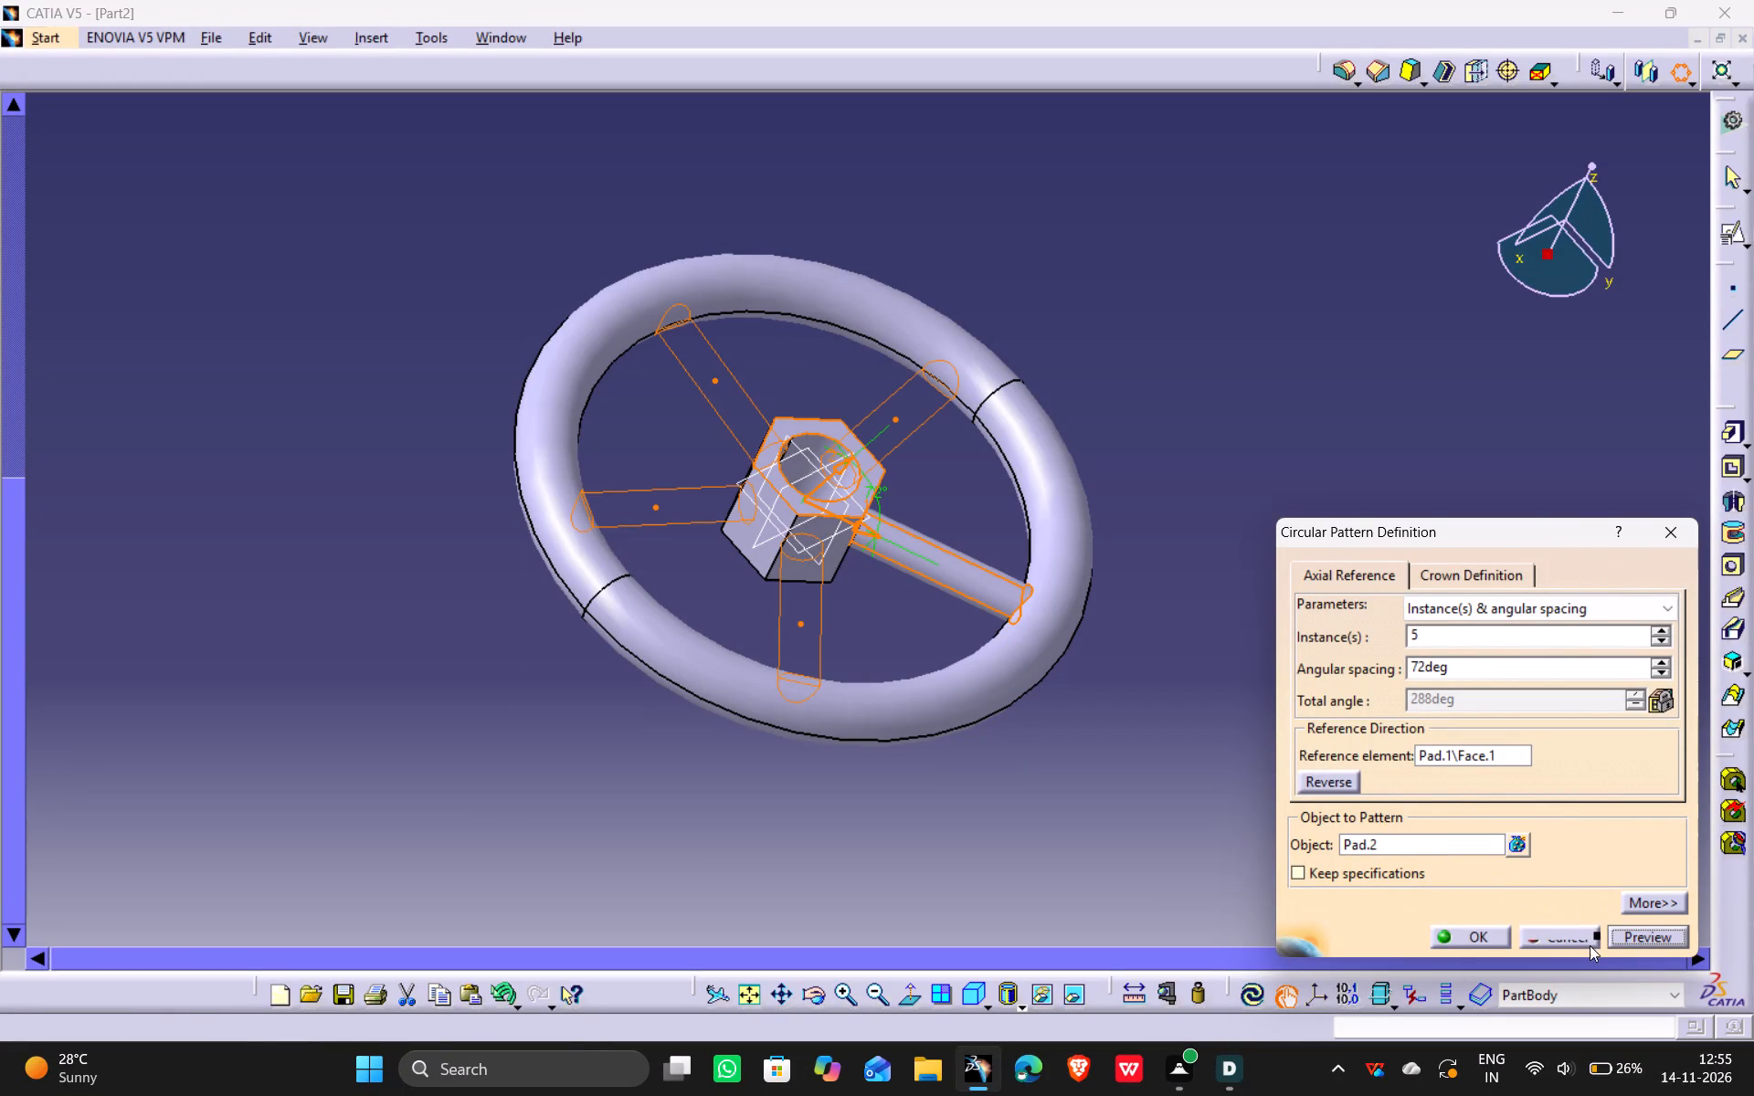
left_click(1466, 938)
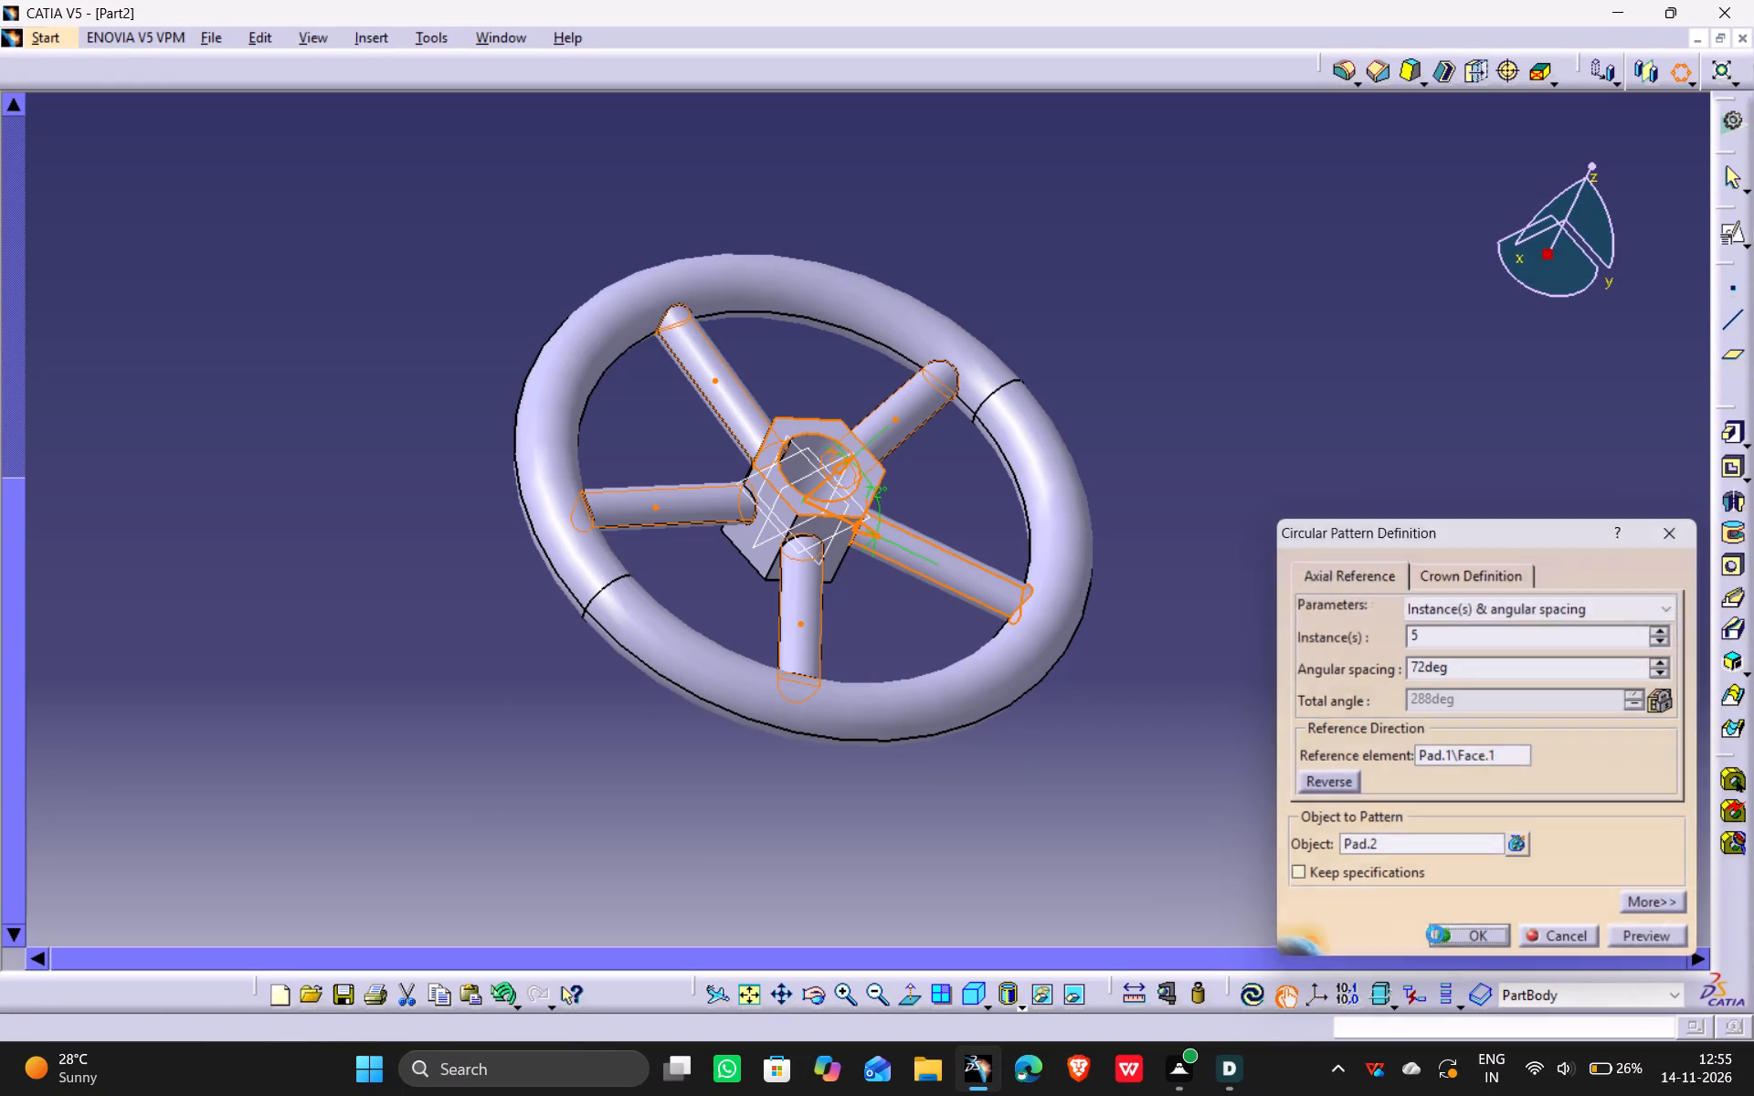
left_click(1281, 469)
Examine the patterned spokes and their joints with the hub and ring from several angles, ending in a fitted isometric view.
middle_click_drag(1067, 248, 872, 517)
left_click_drag(1065, 248, 872, 517)
scroll(1065, 248, "down", 1)
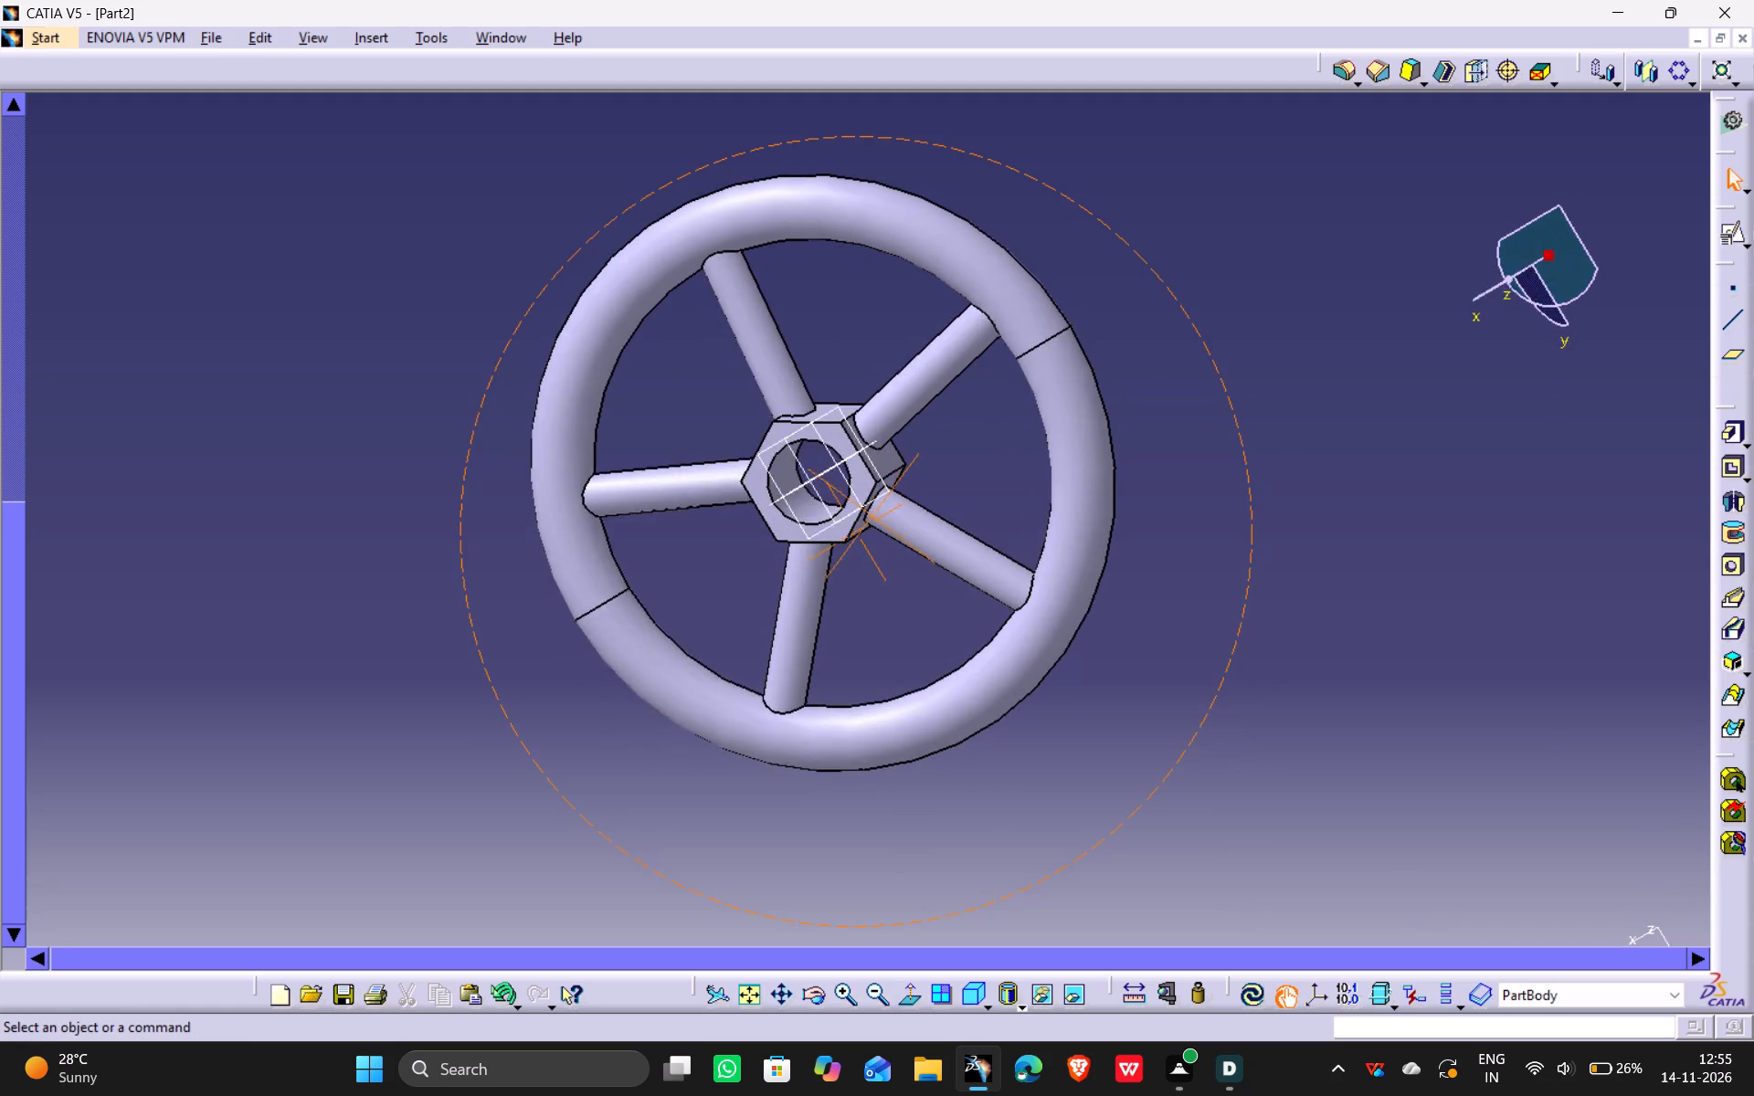
left_click_drag(872, 517, 988, 348)
middle_click_drag(872, 517, 988, 348)
scroll(771, 823, "down", 2)
middle_click_drag(771, 823, 877, 687)
left_click_drag(770, 824, 877, 687)
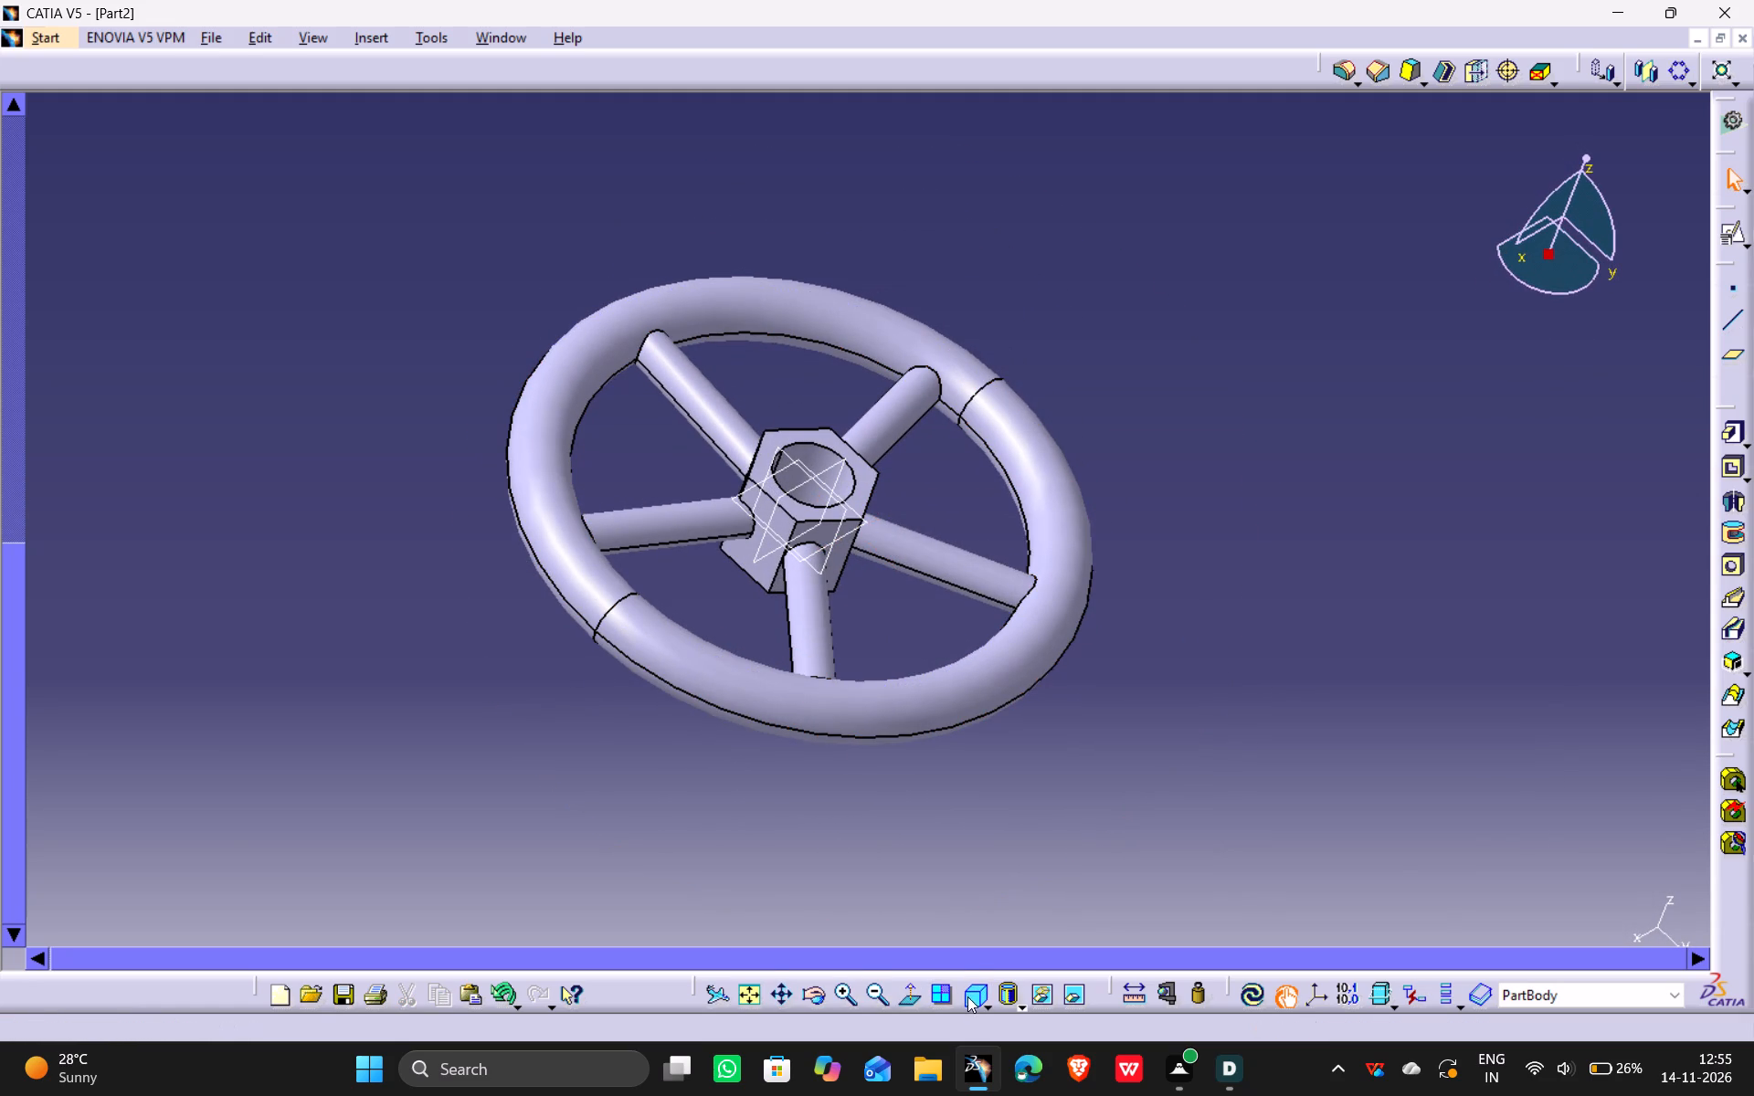
left_click(970, 1001)
left_click(748, 997)
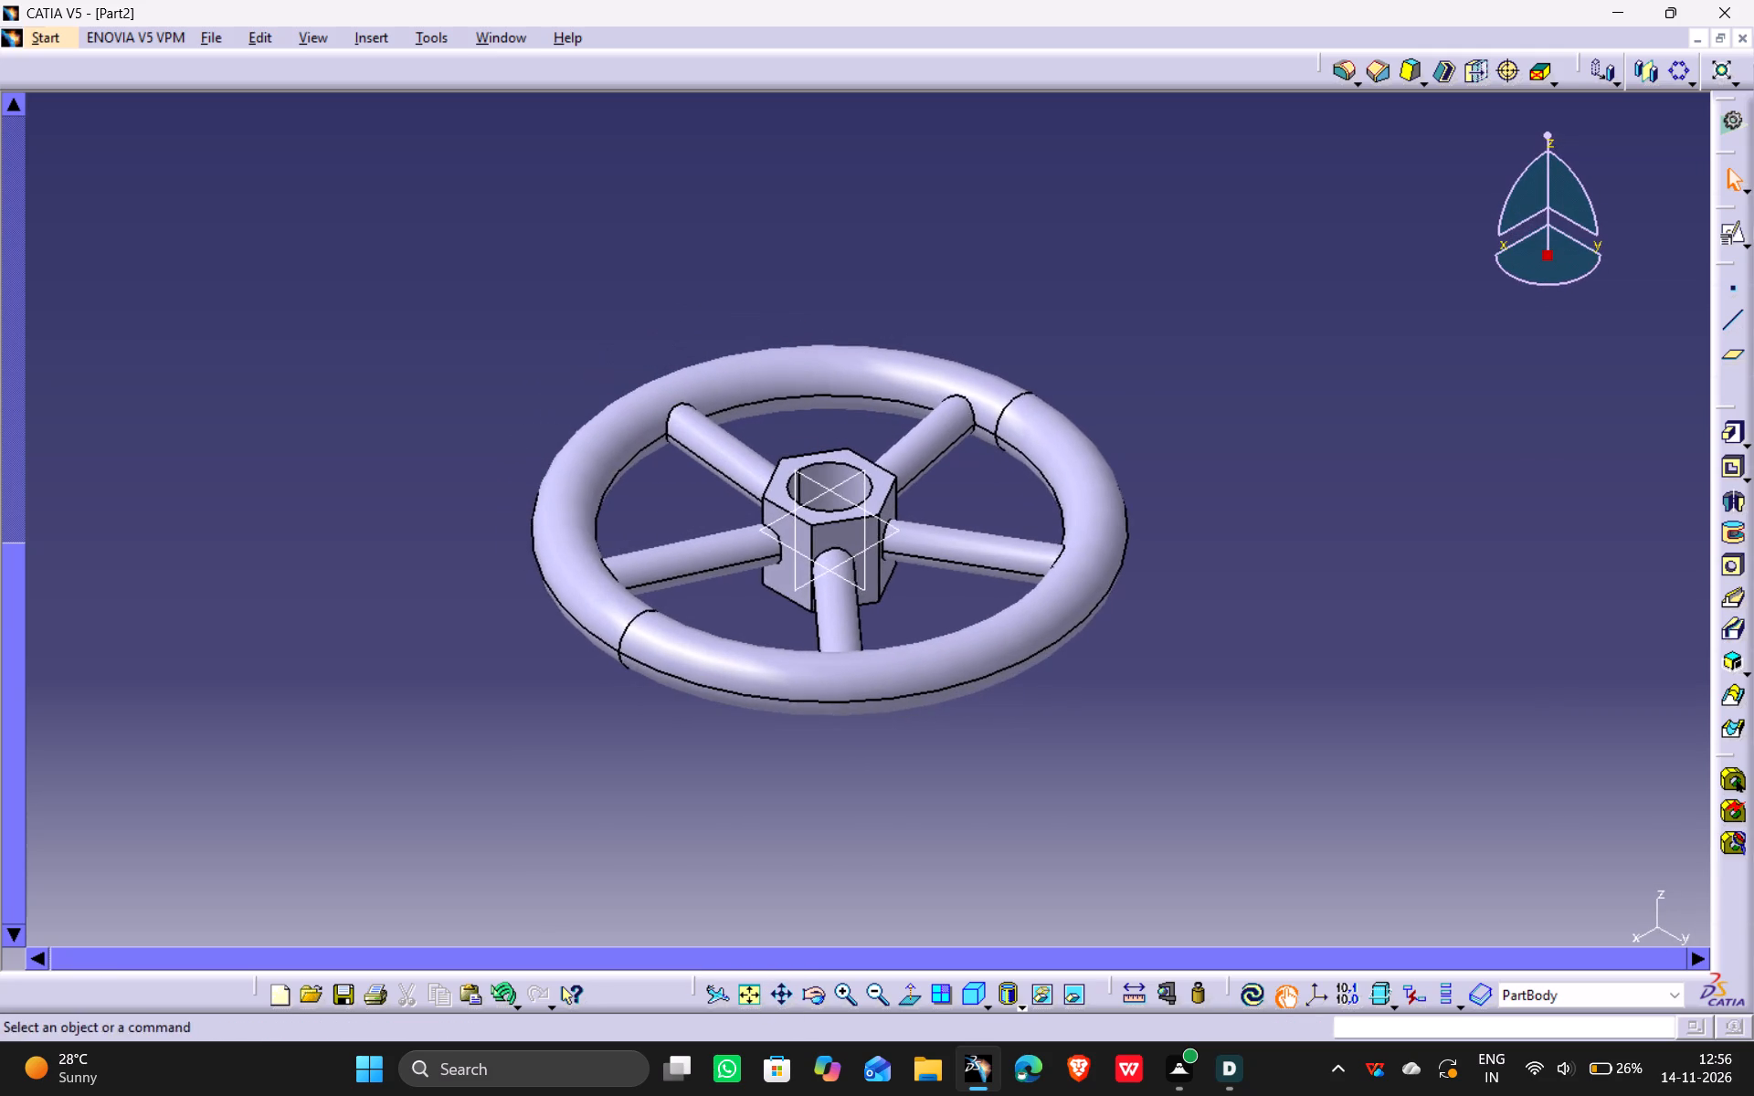
Update the whole handwheel part.
left_click(1249, 999)
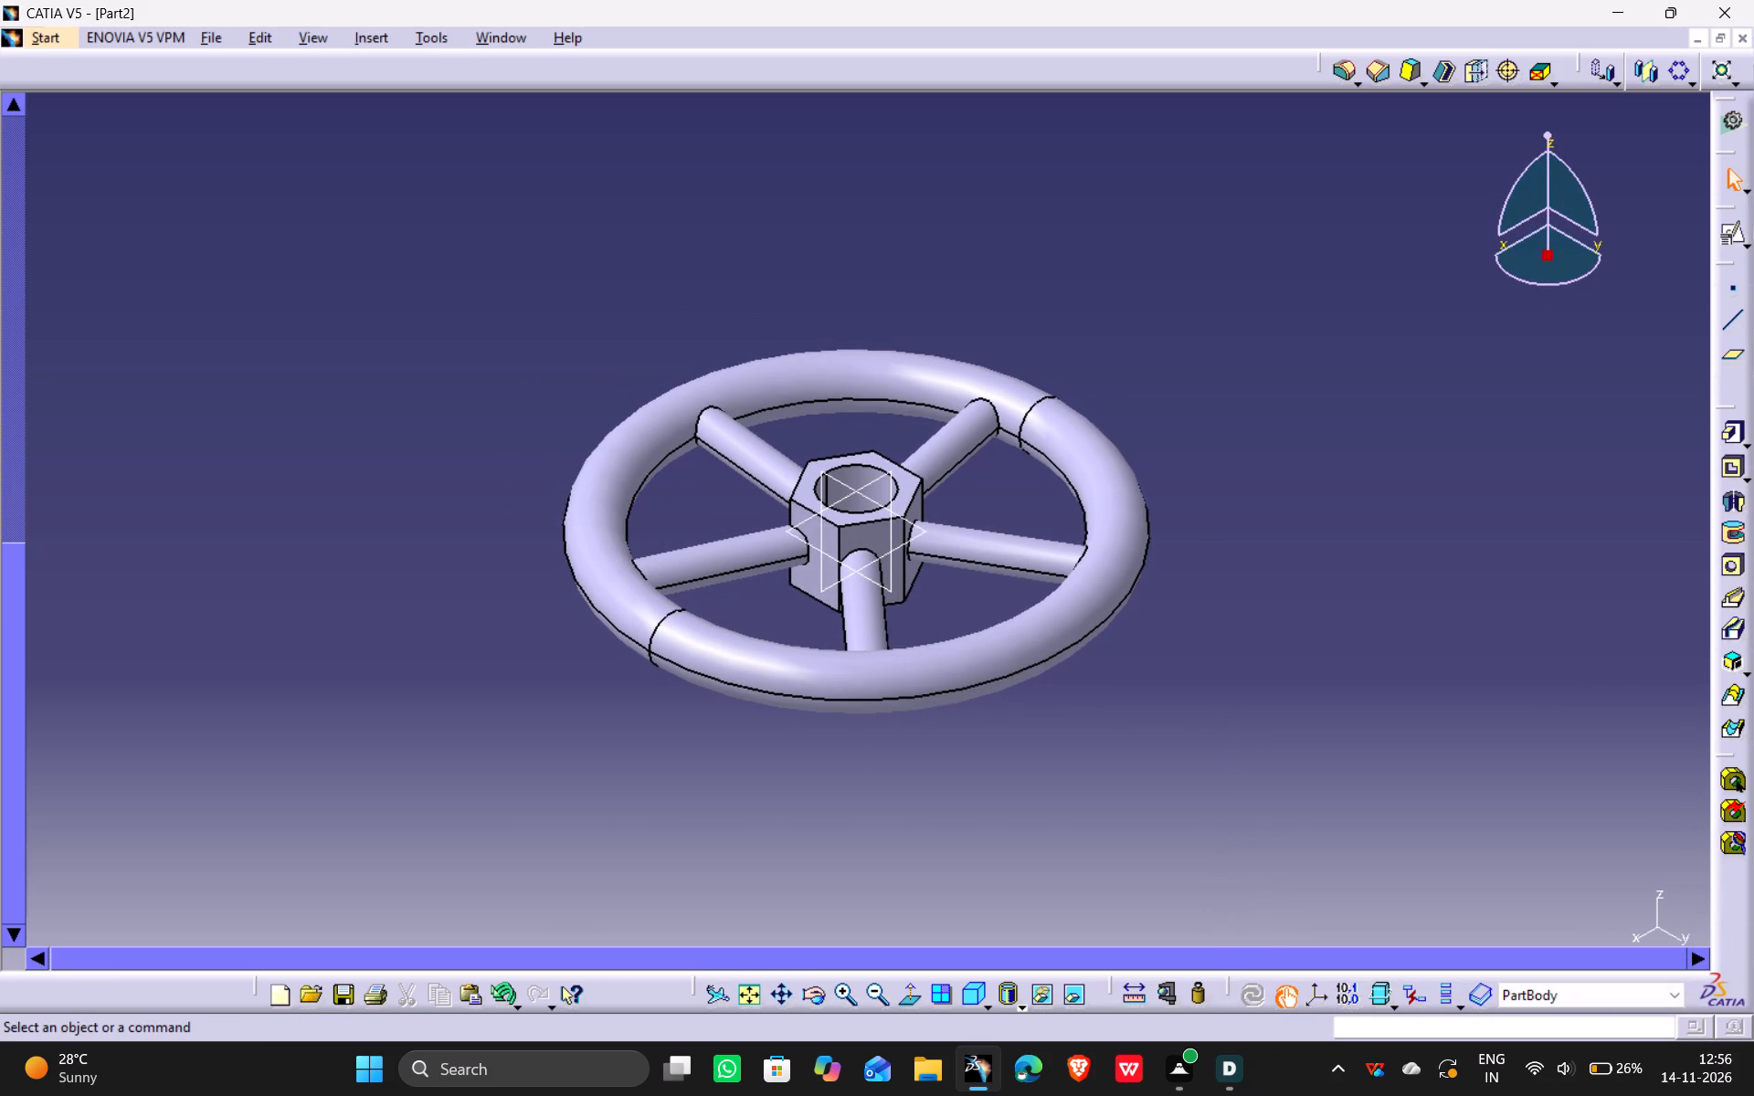
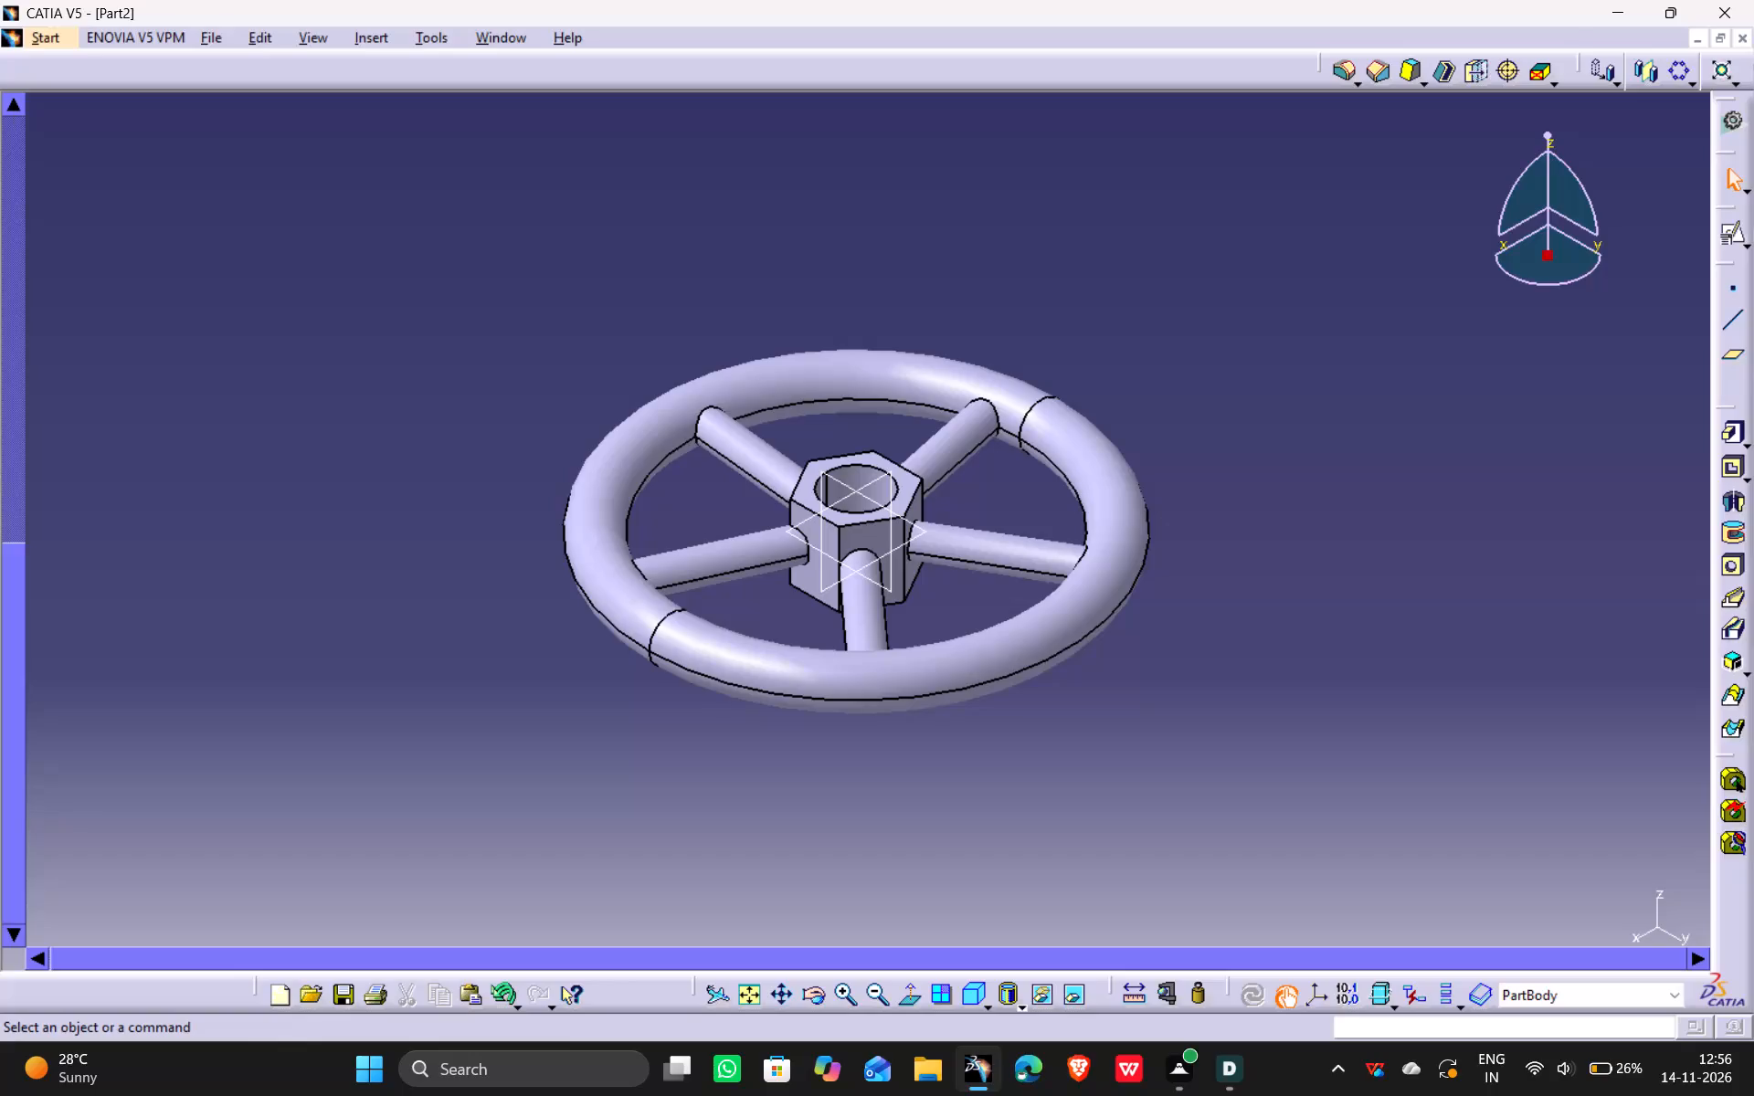
Save the handwheel part in the Documents folder under the file name P5-2.
key("ctrl+s")
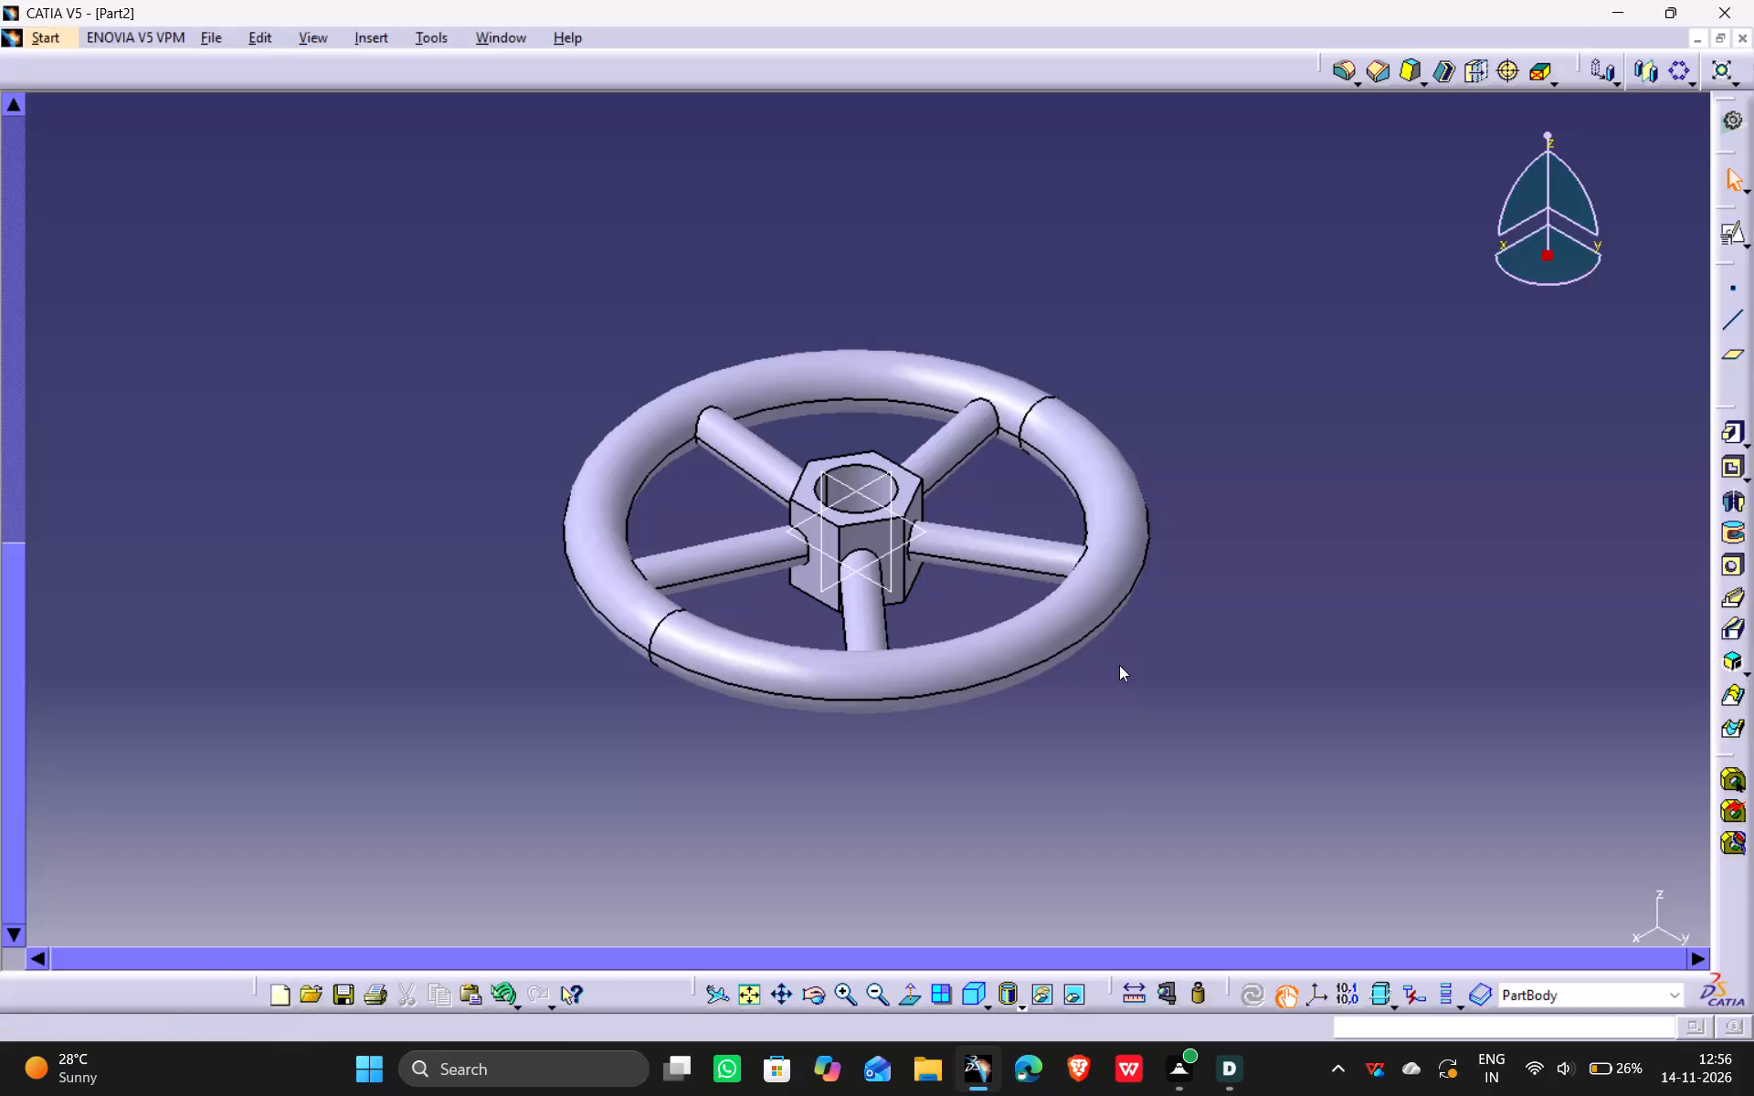
type("PM")
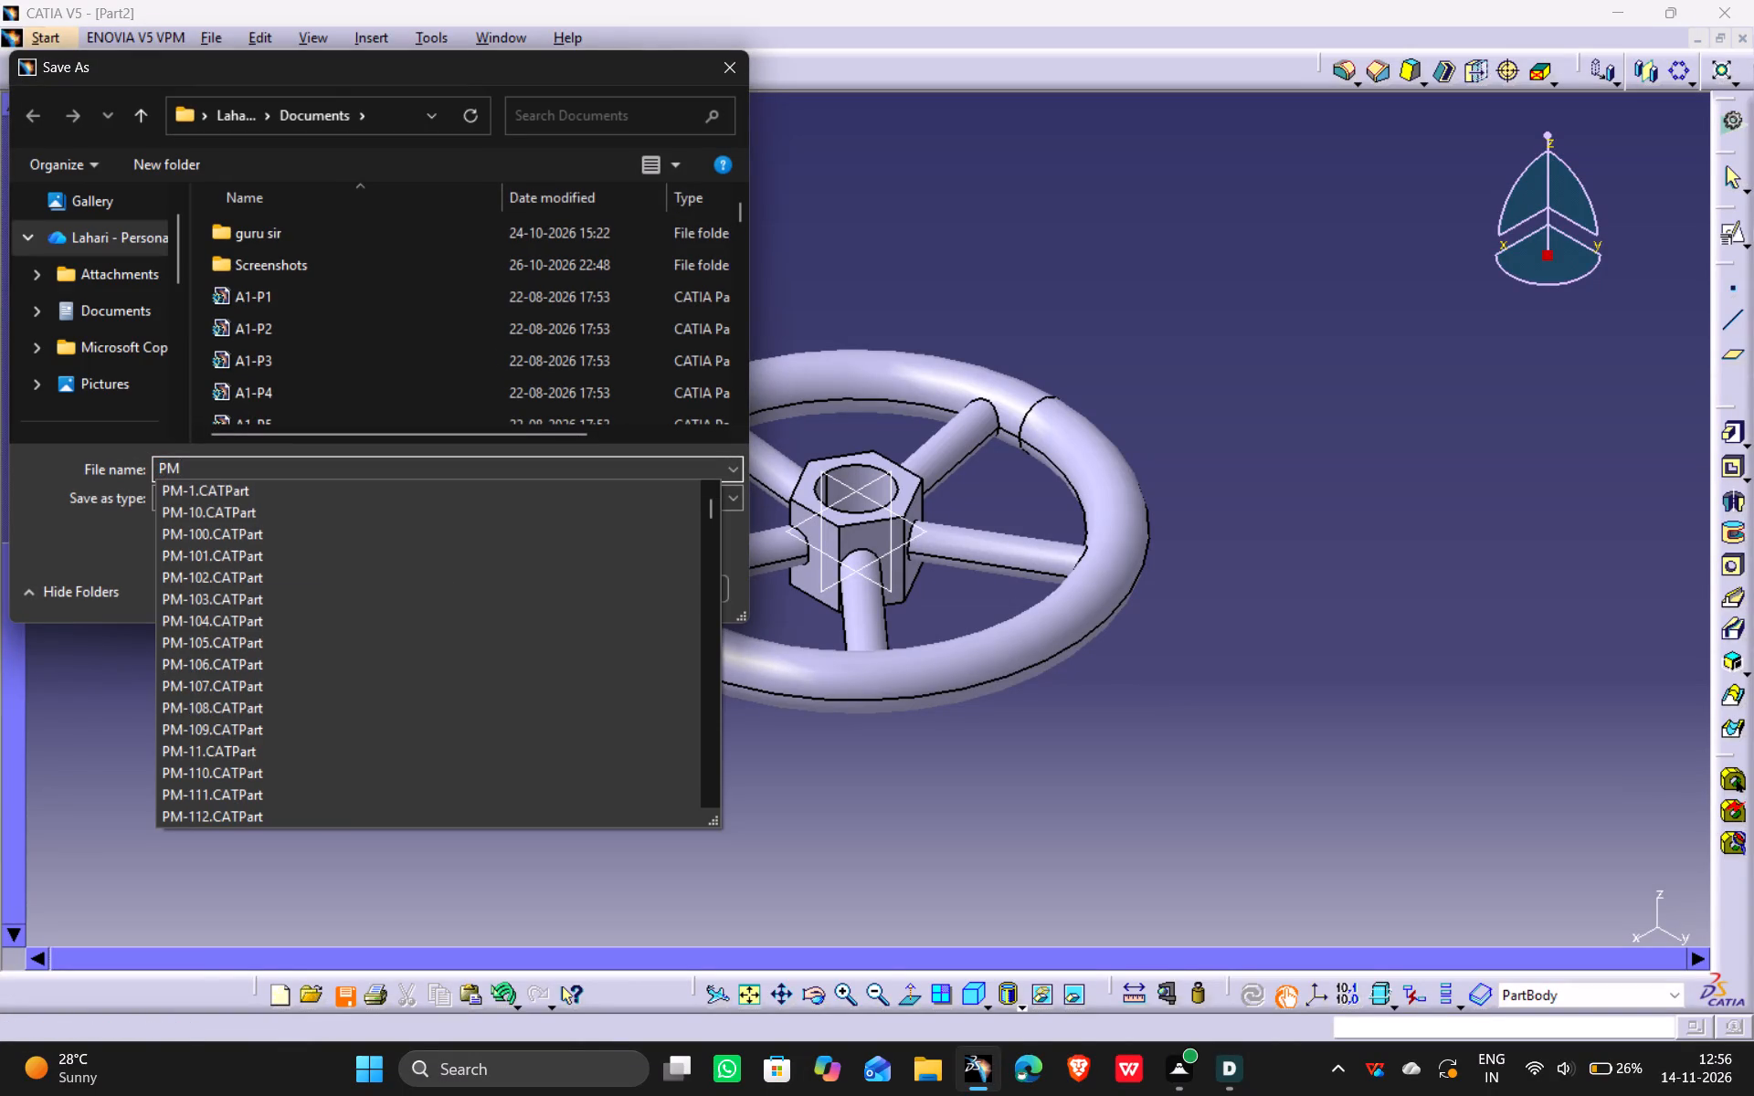
key("BackSpace")
key("minus")
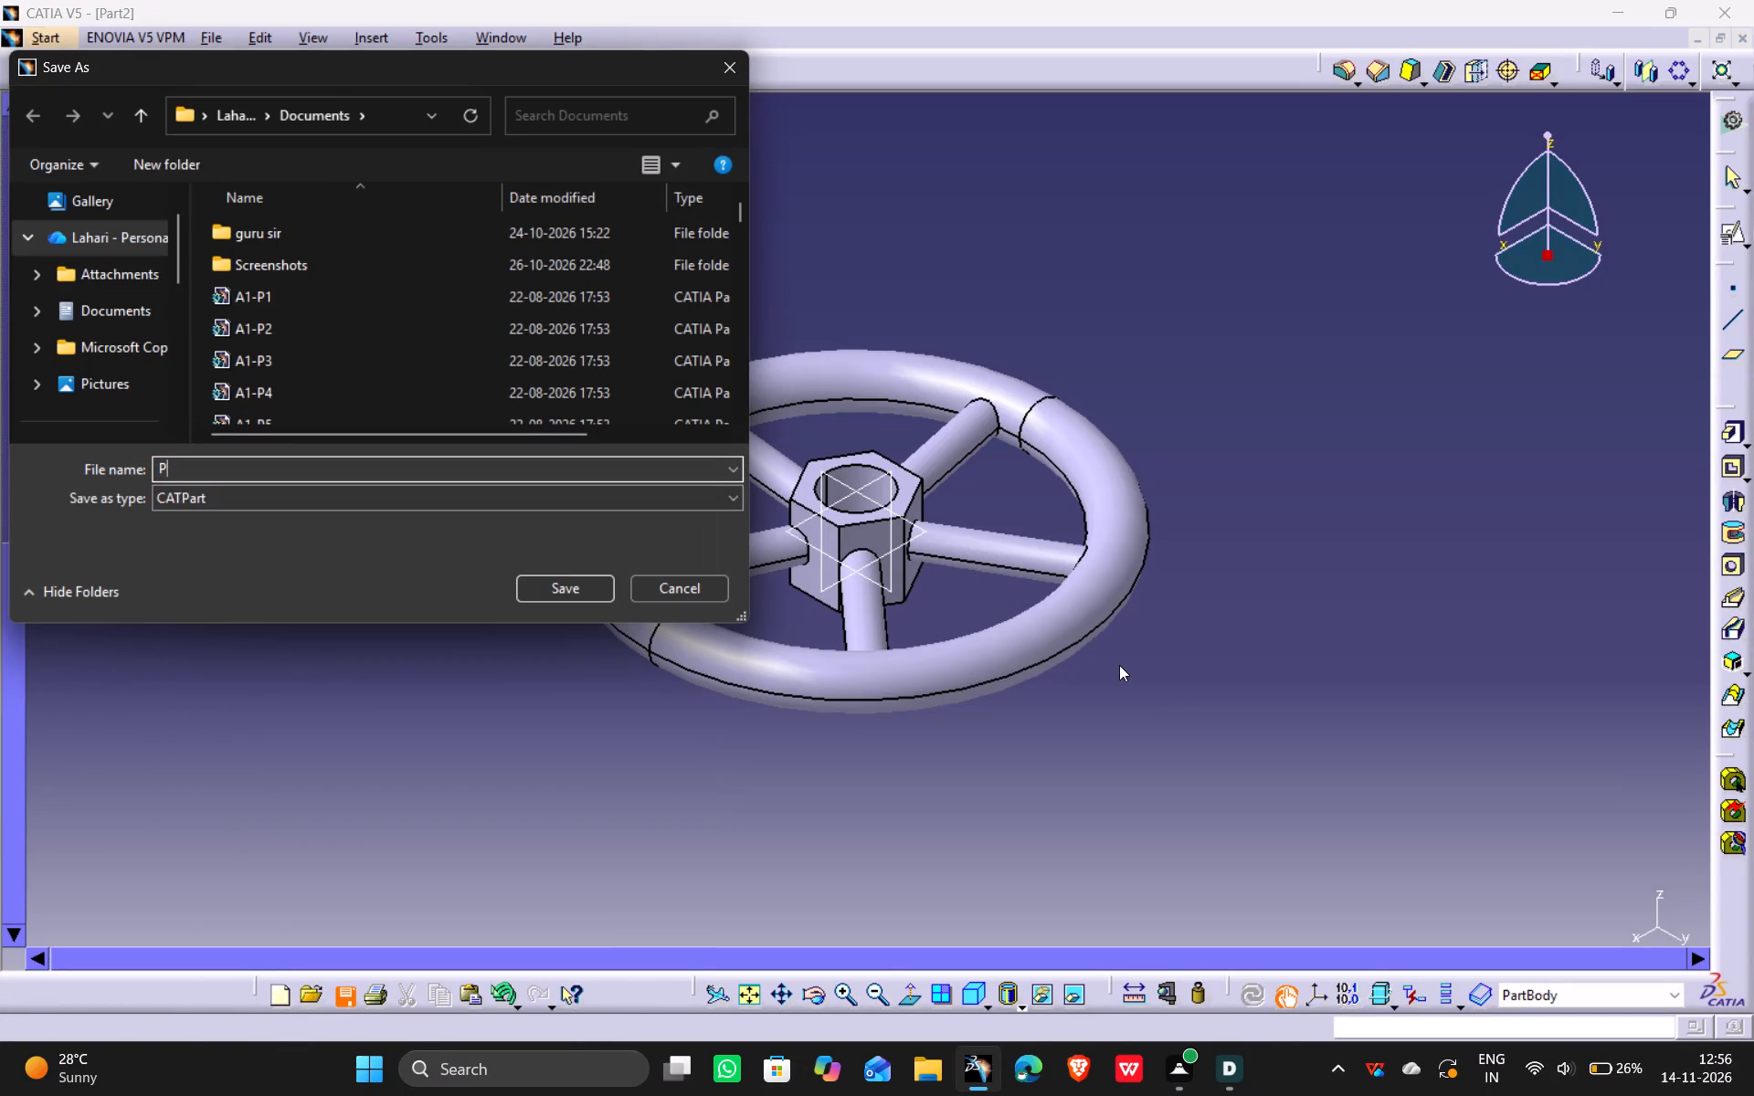
key("BackSpace")
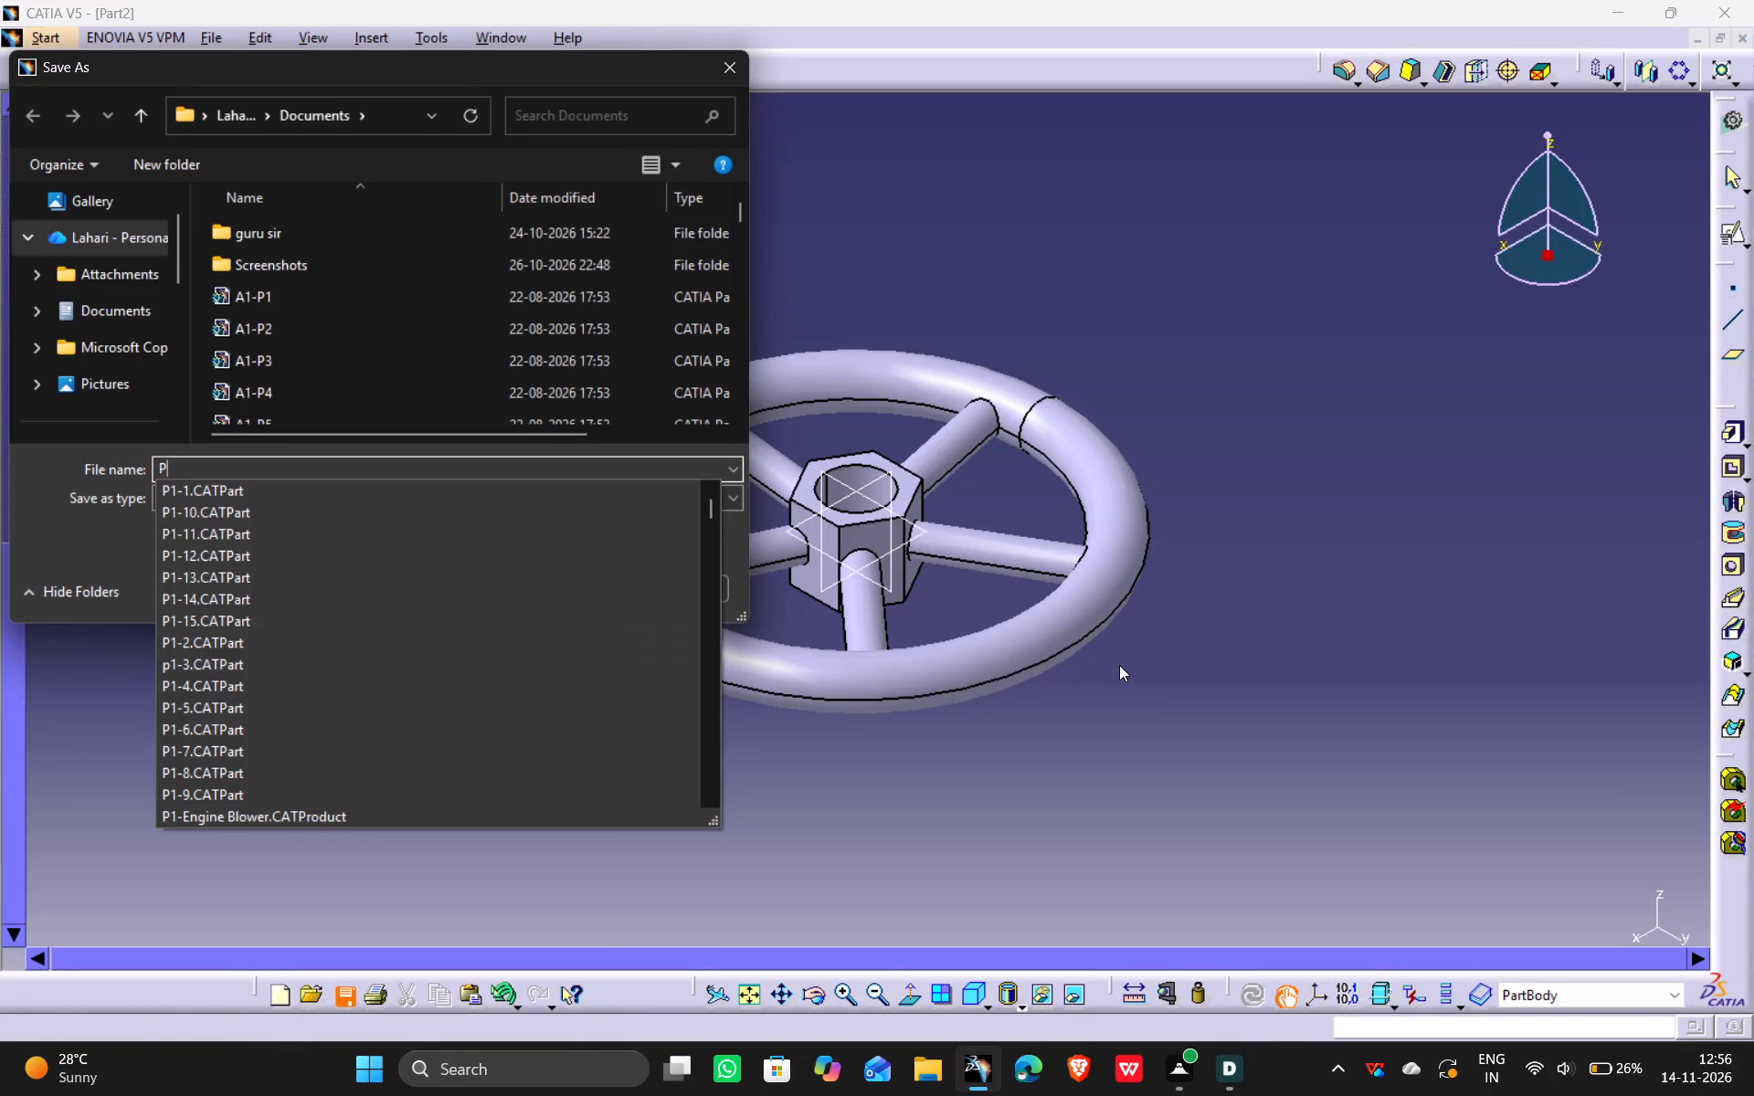
key("5")
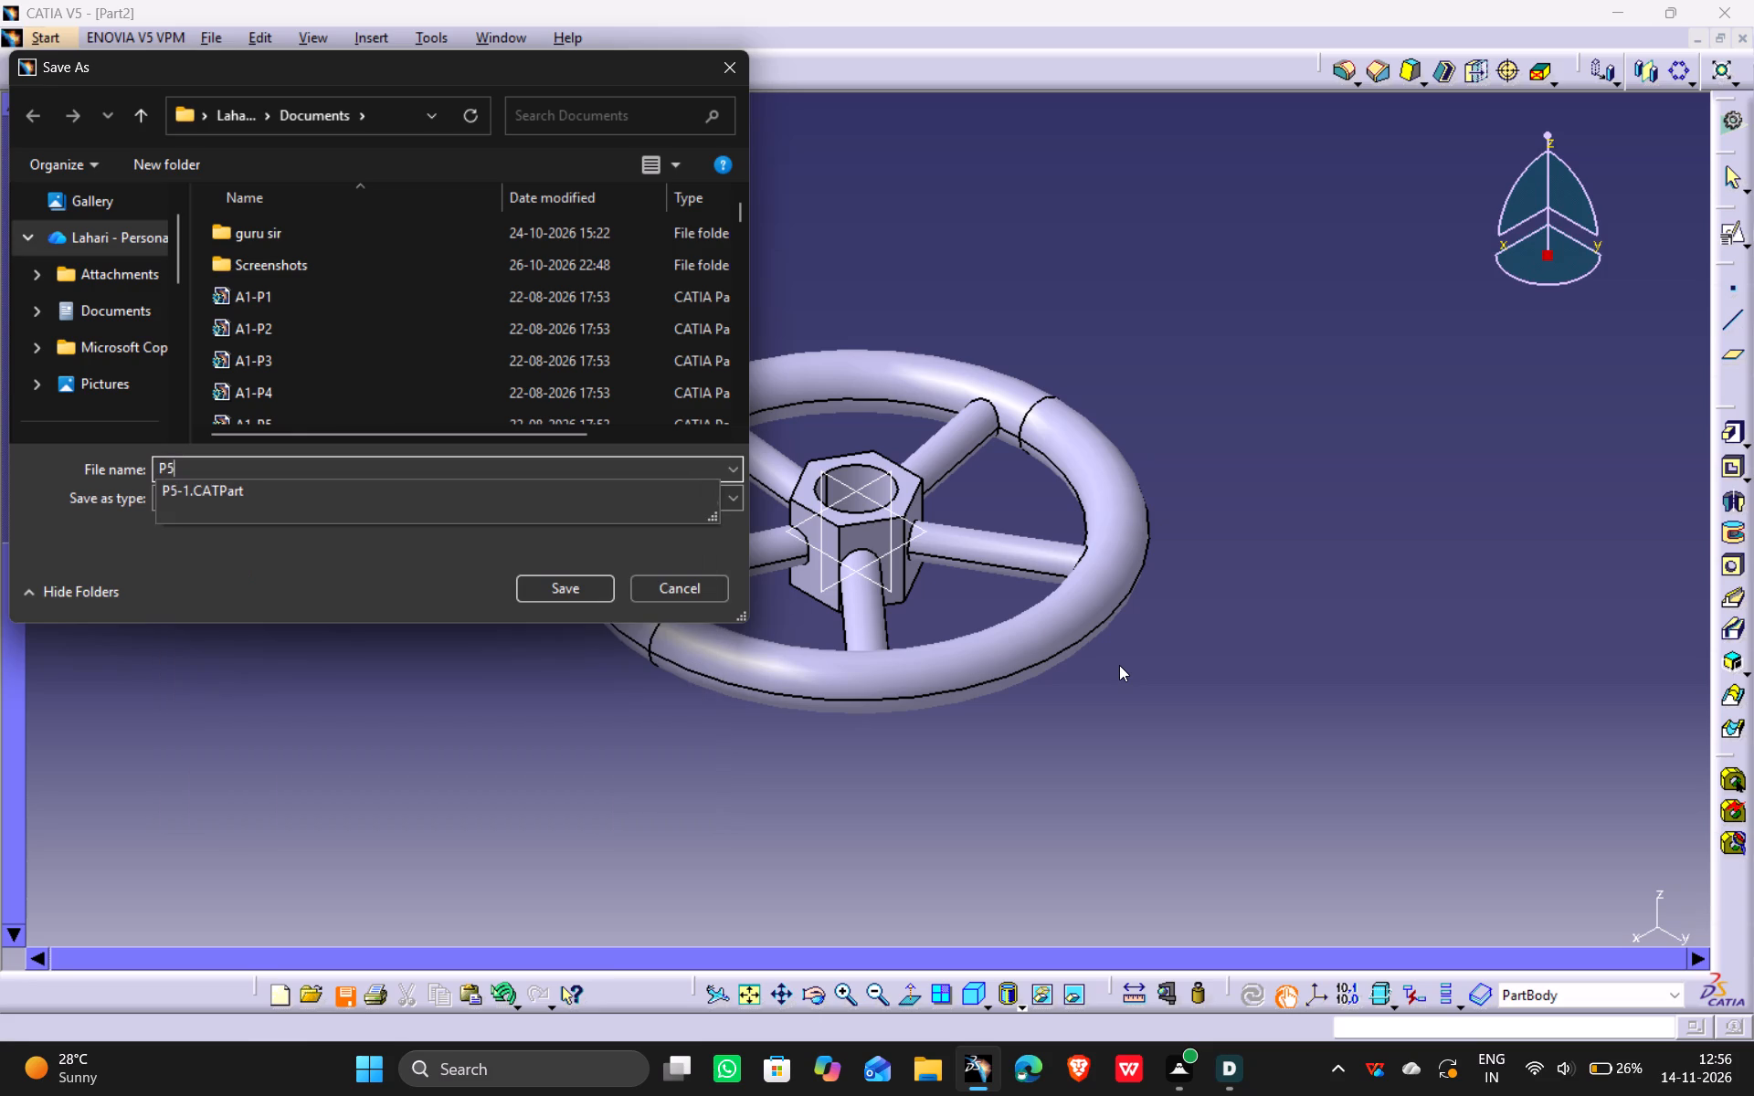
type("-2")
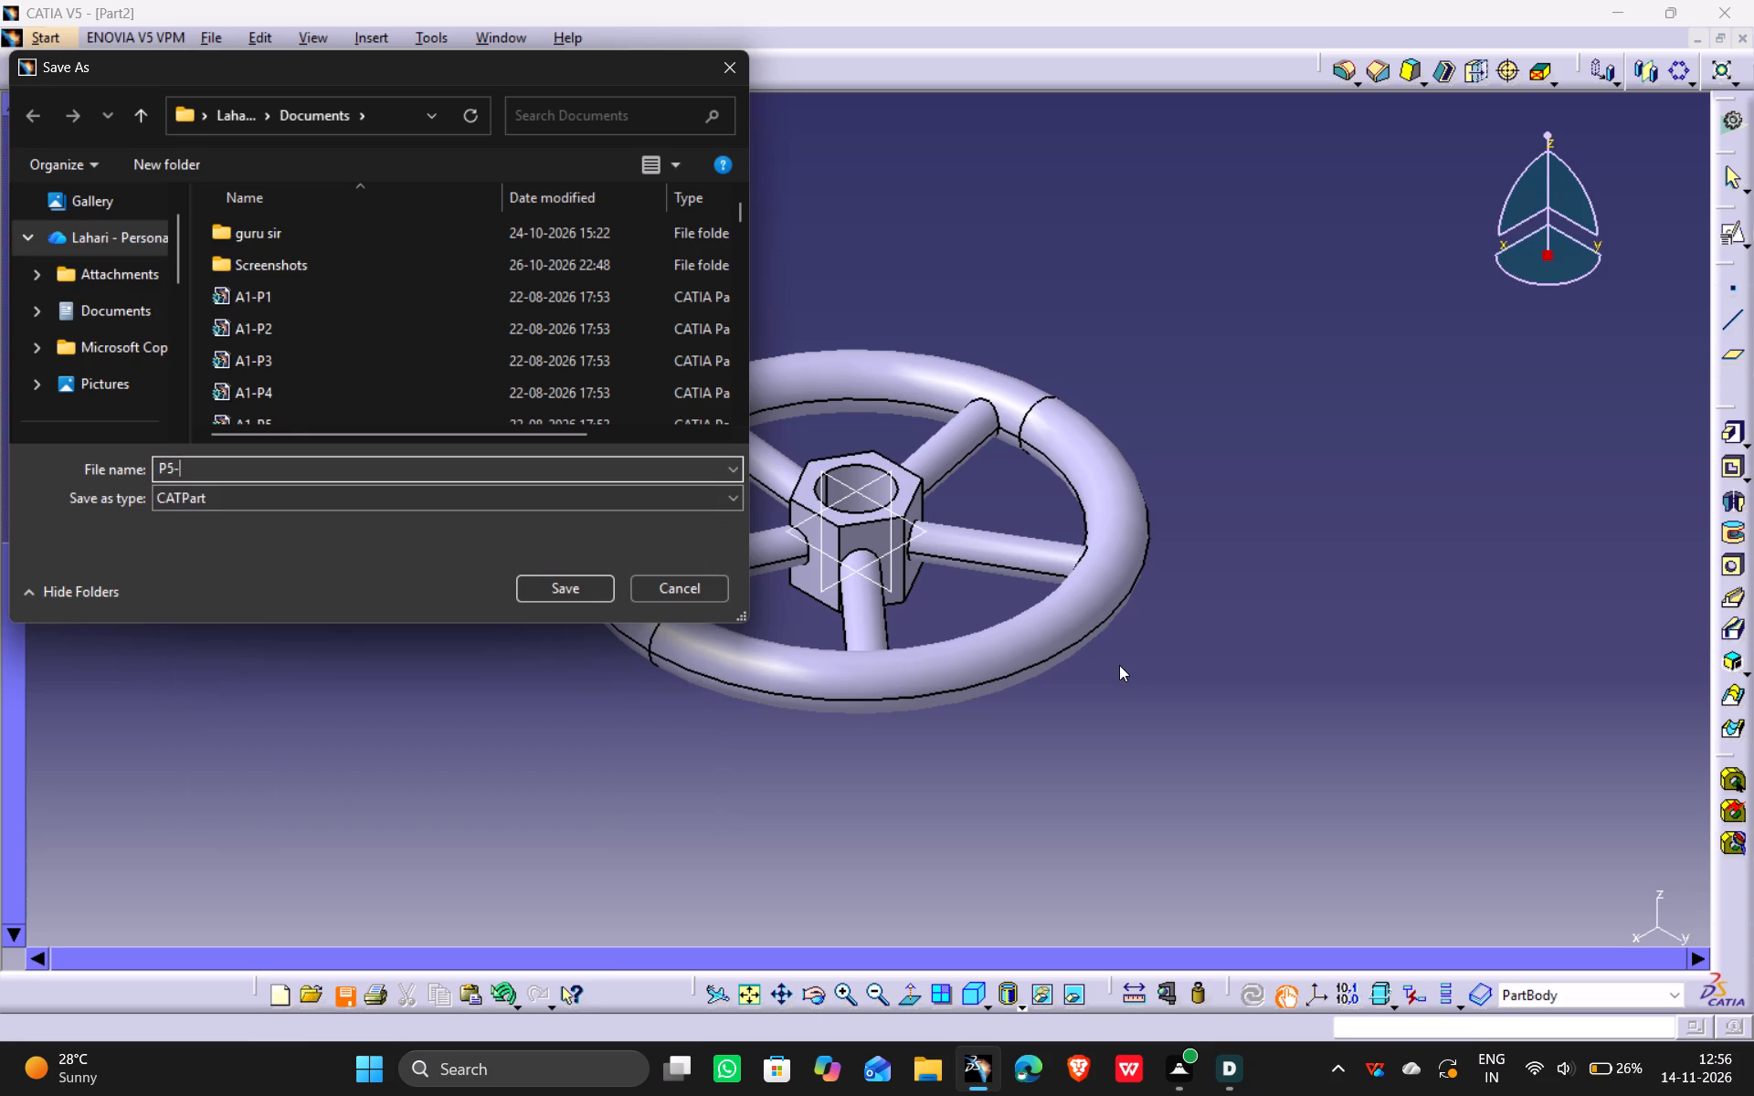
left_click(576, 597)
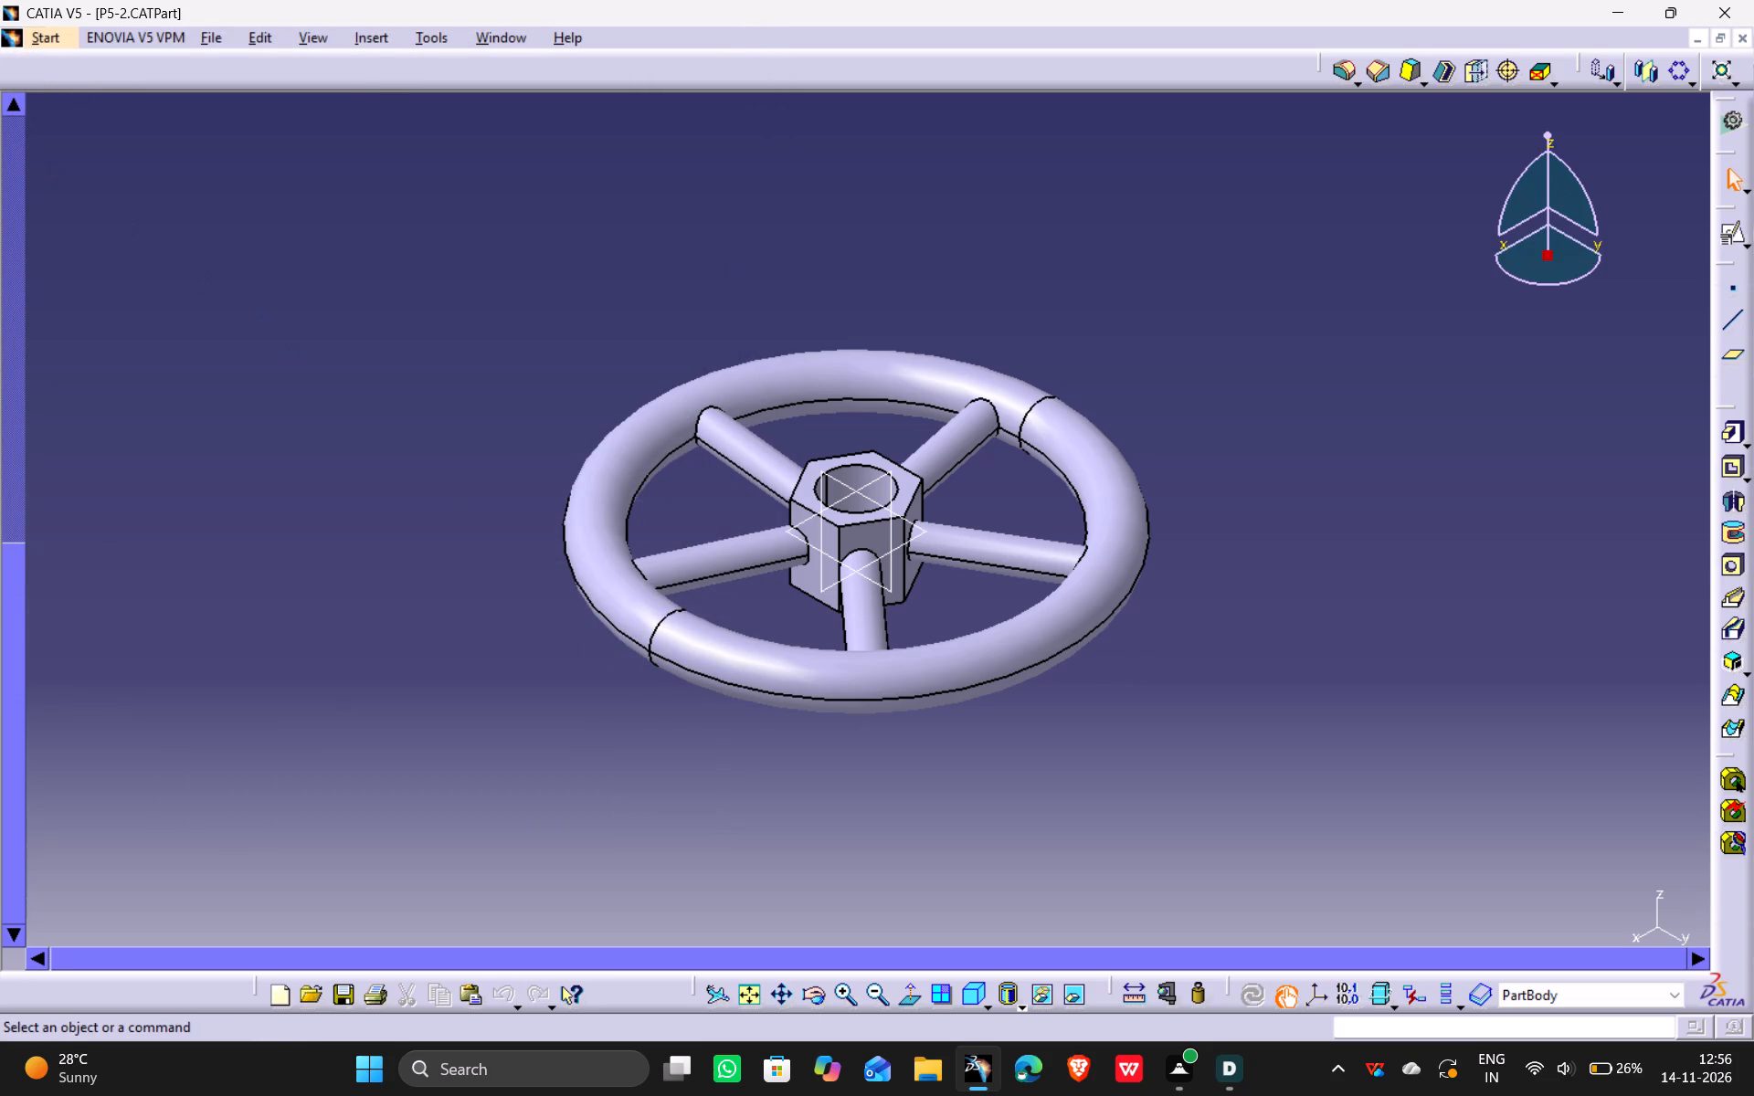
Create a new empty part in the Part Design workbench for the third component.
scroll(121, 153, "up", 15)
scroll(121, 150, "down", 4)
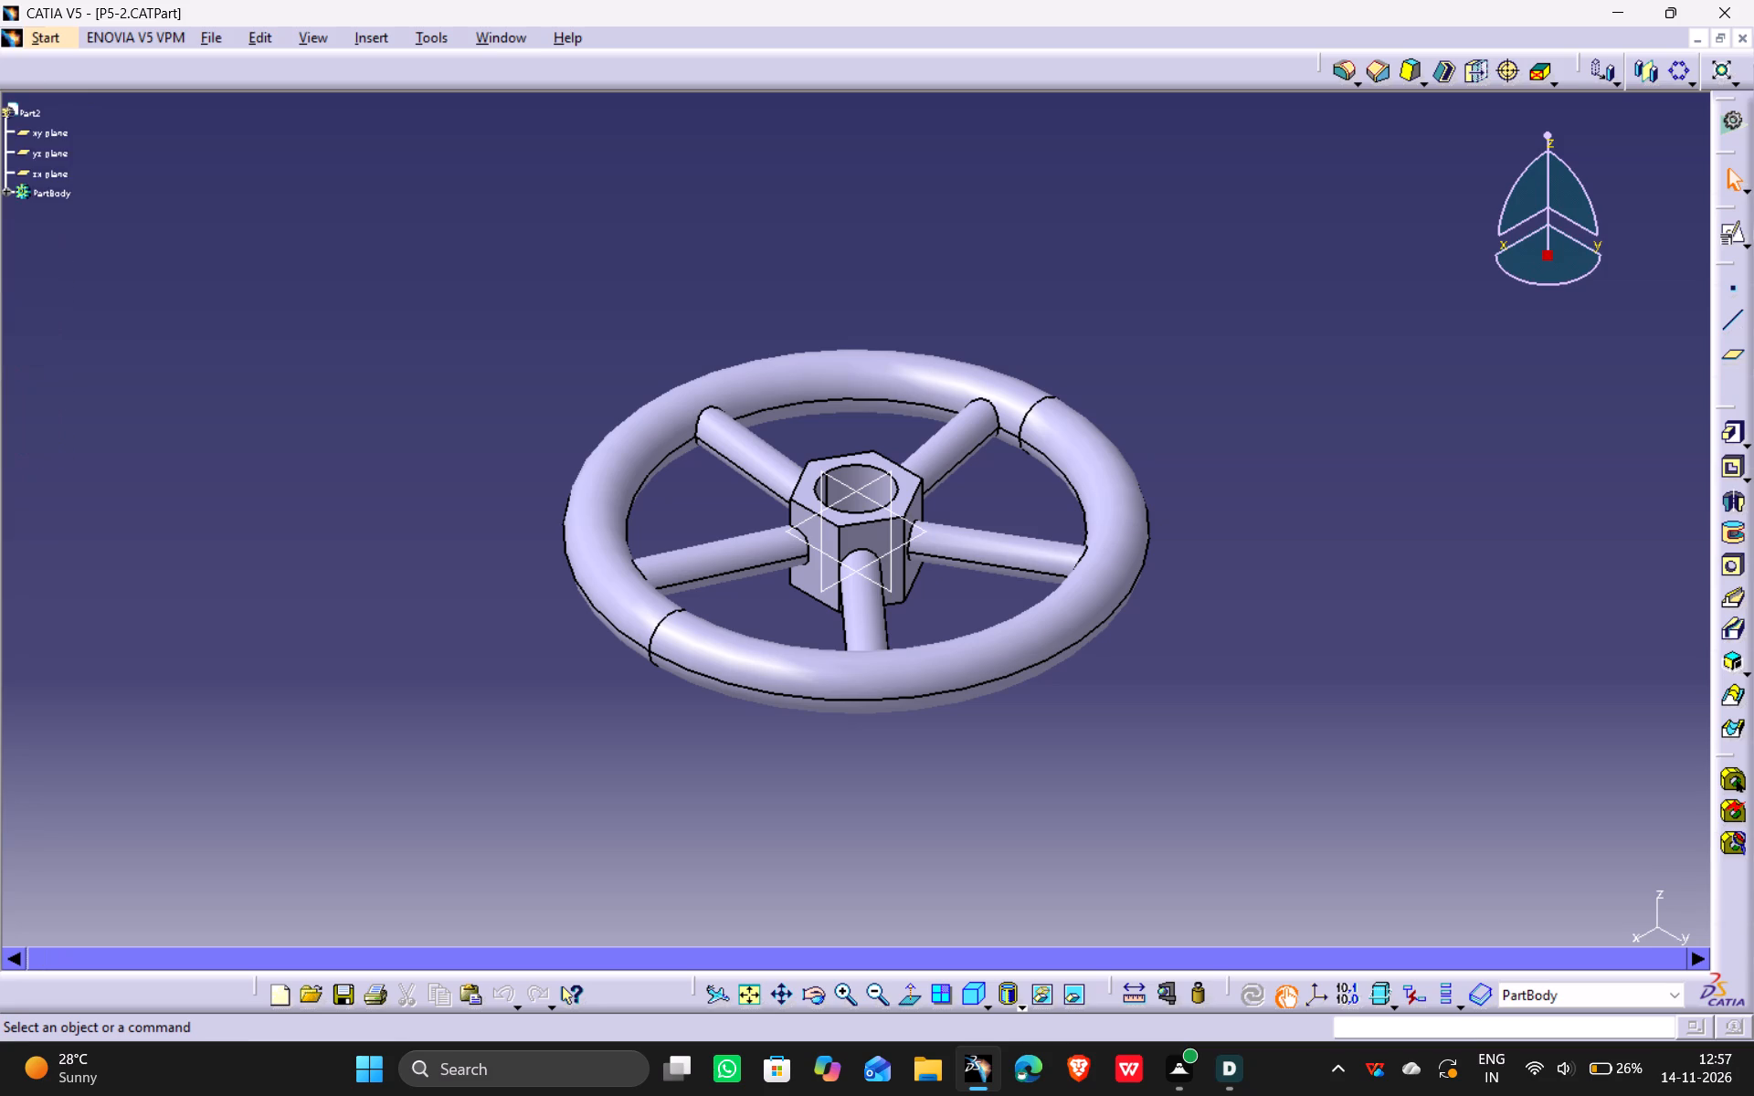
scroll(113, 161, "up", 8, "ctrl")
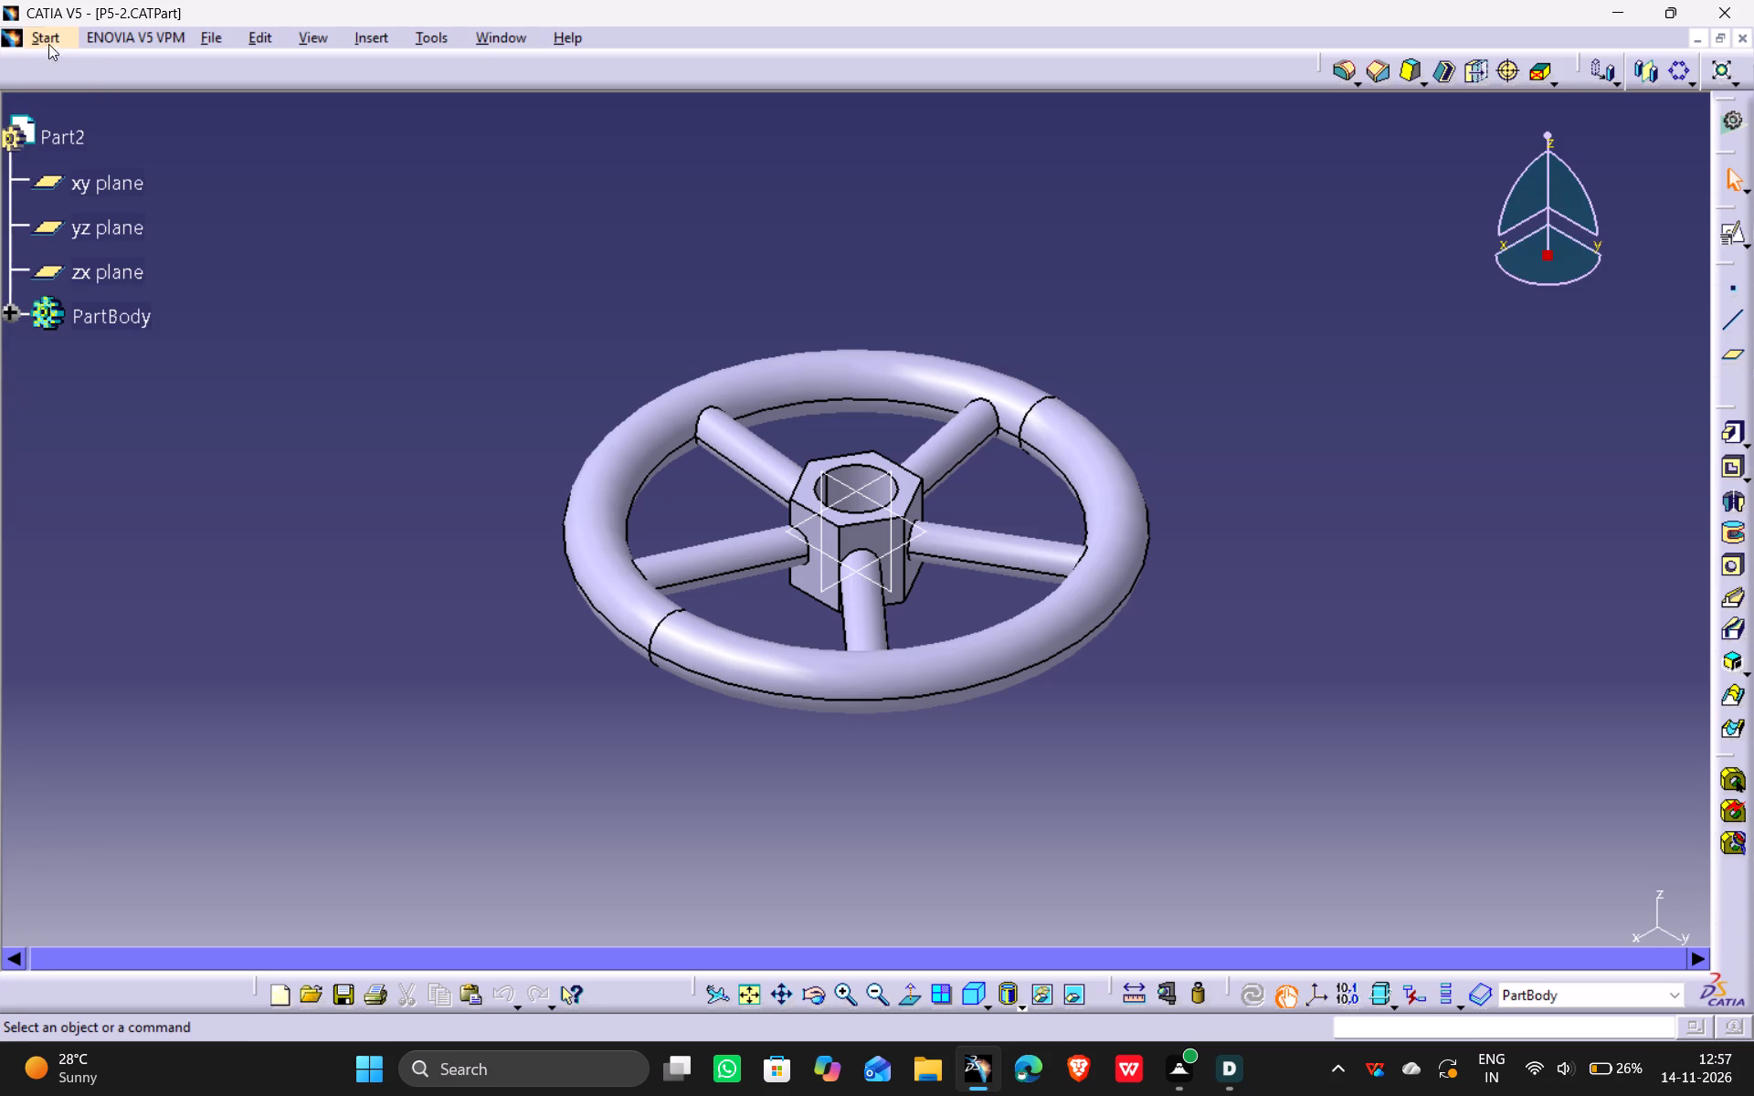
left_click(47, 41)
left_click(95, 90)
left_click(365, 87)
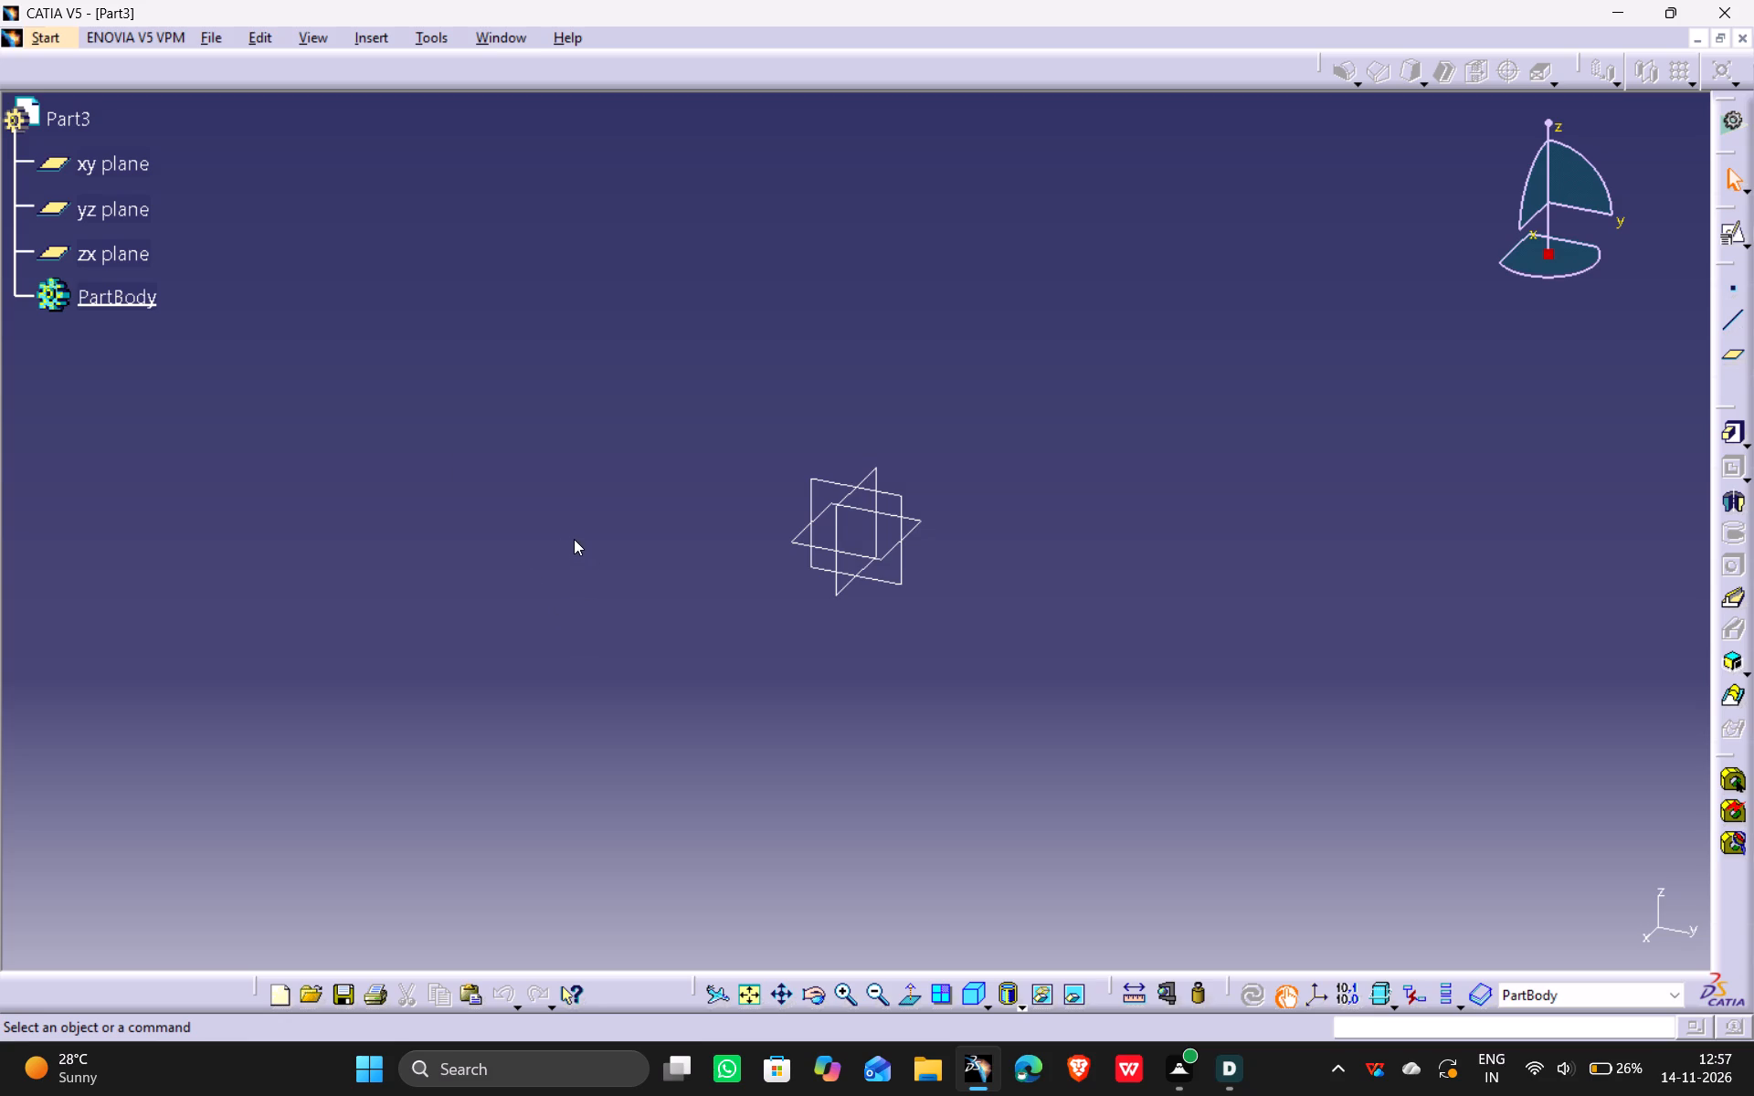
Open a positioned sketch on the xy plane with the H direction reversed and the axes swapped.
left_click(913, 521)
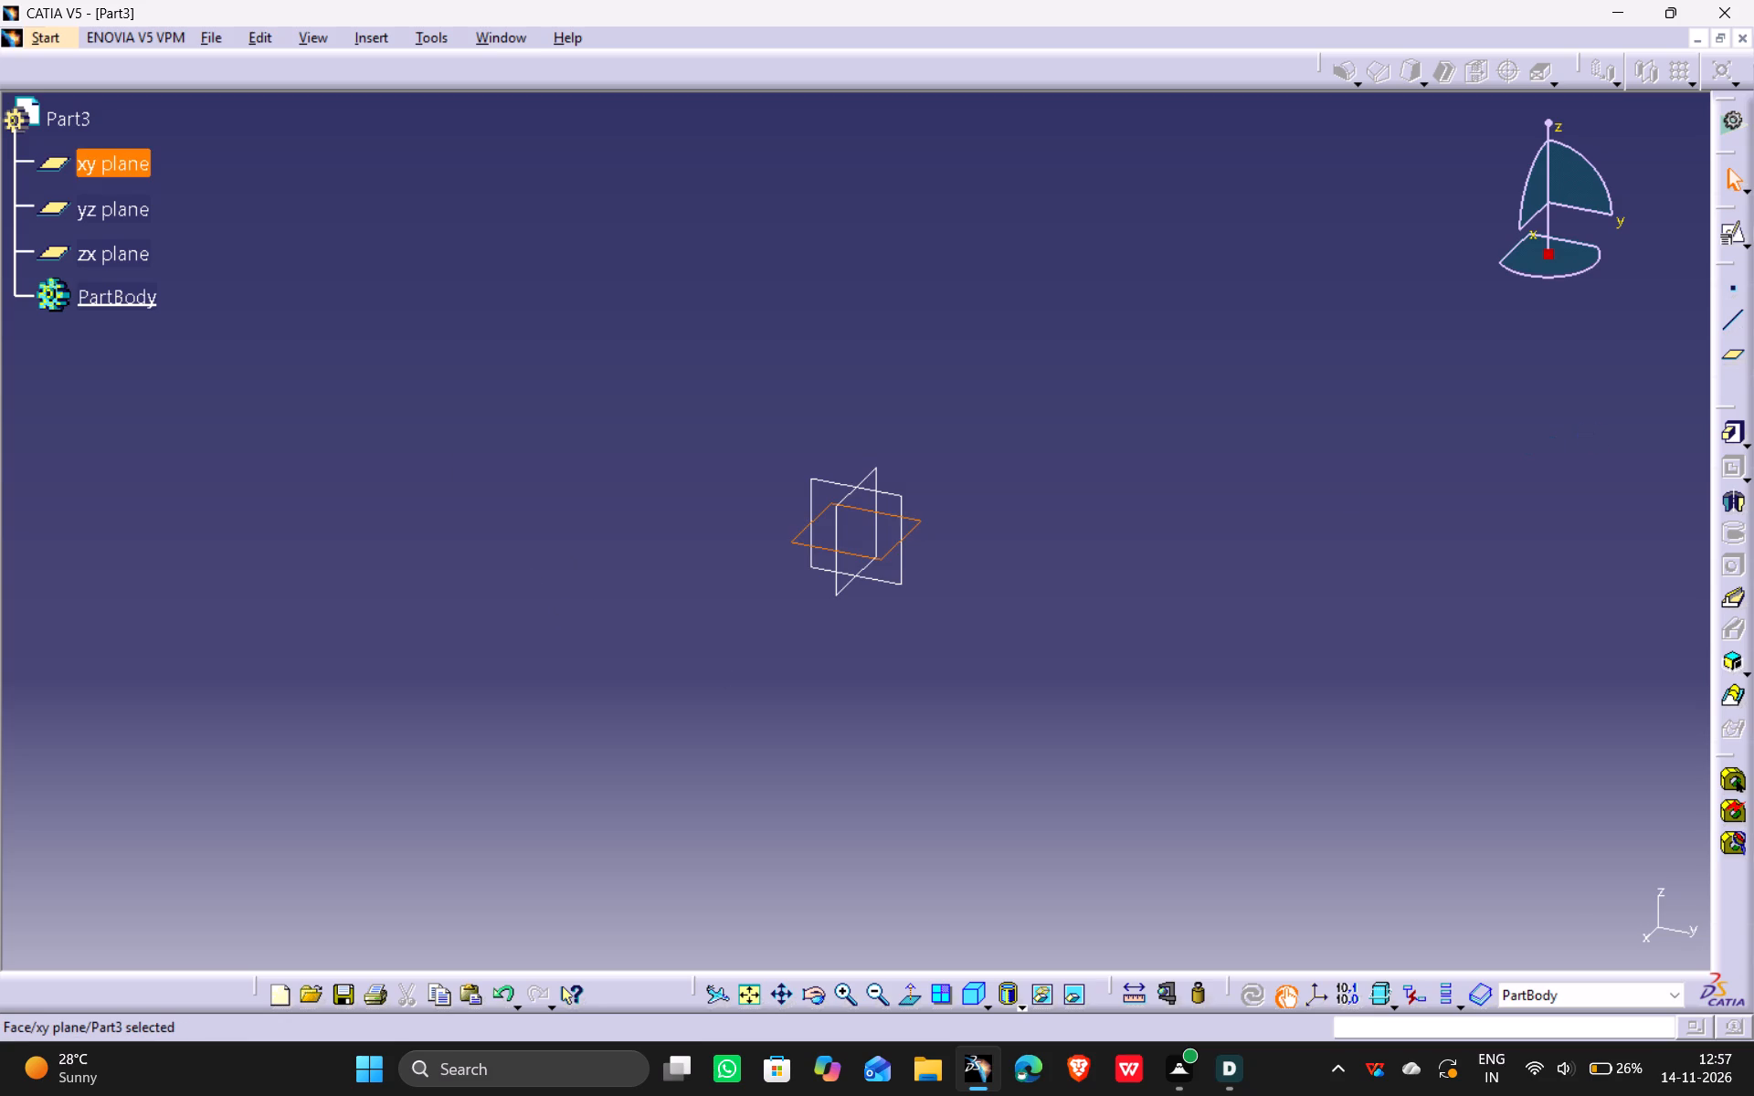
left_click(1730, 237)
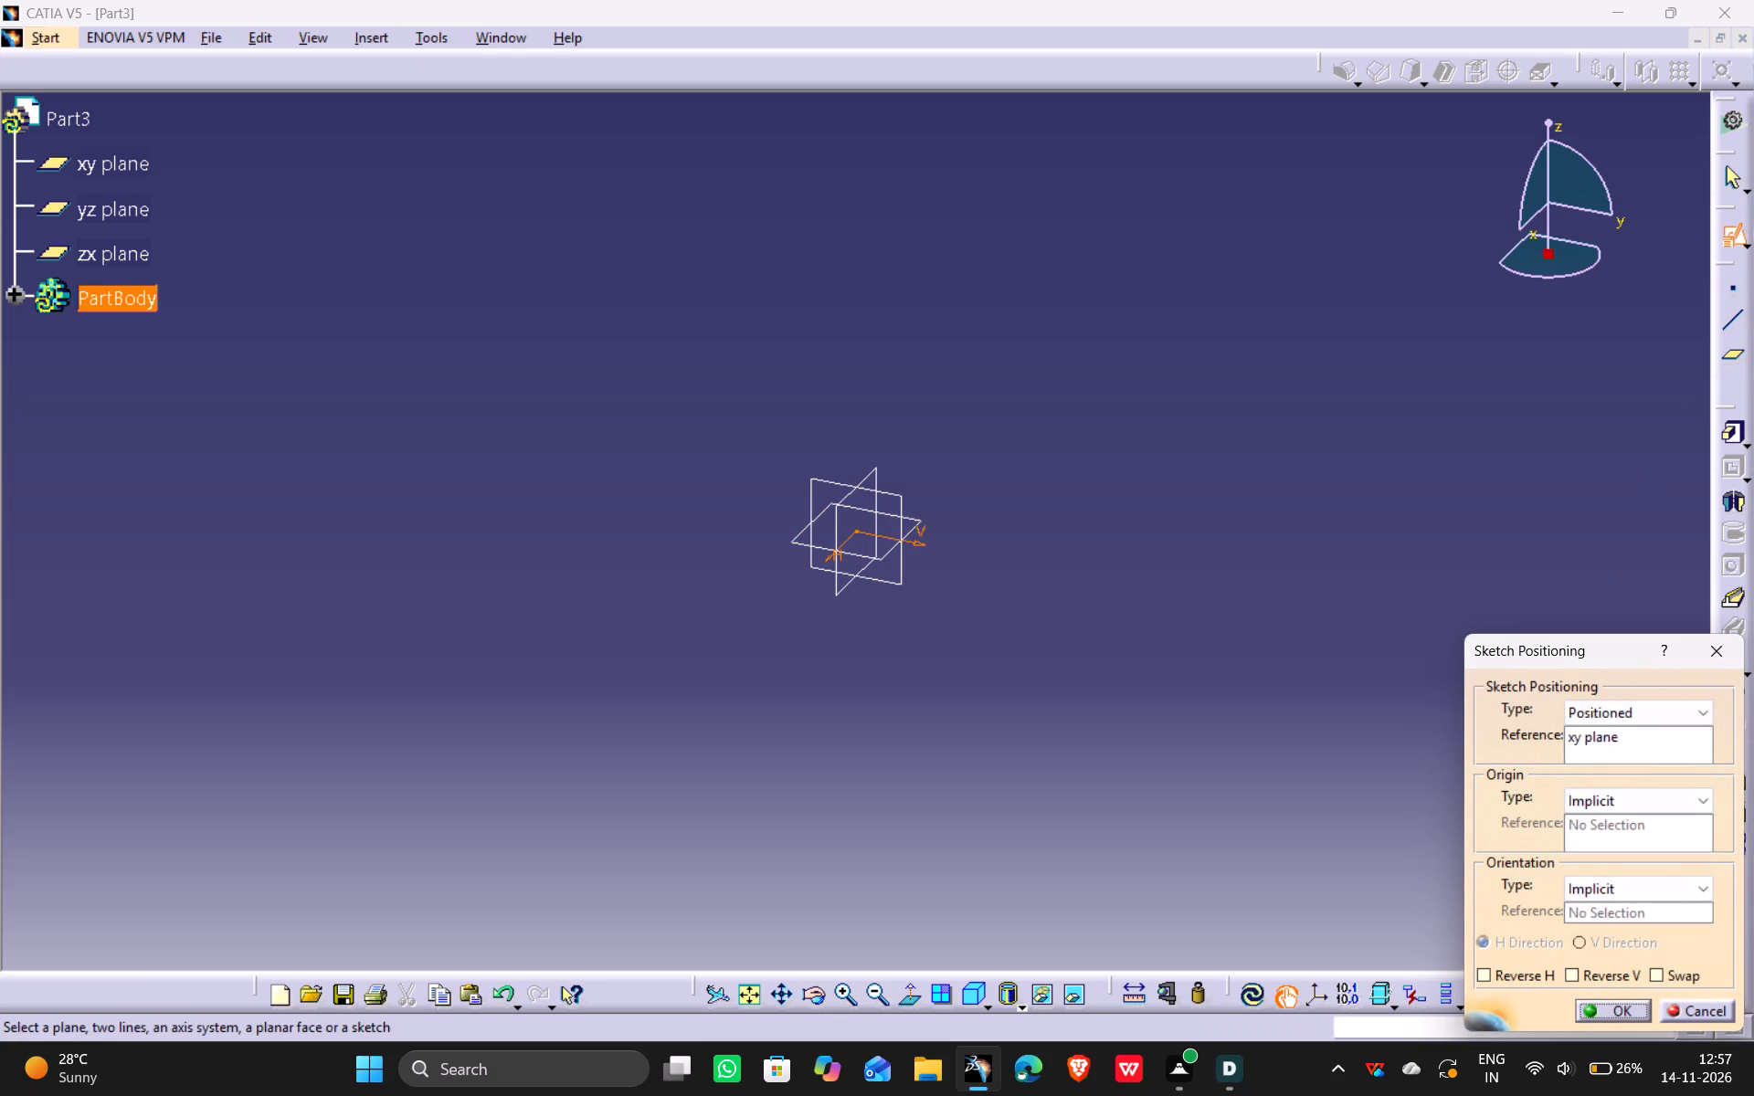
left_click(1543, 974)
left_click(1685, 975)
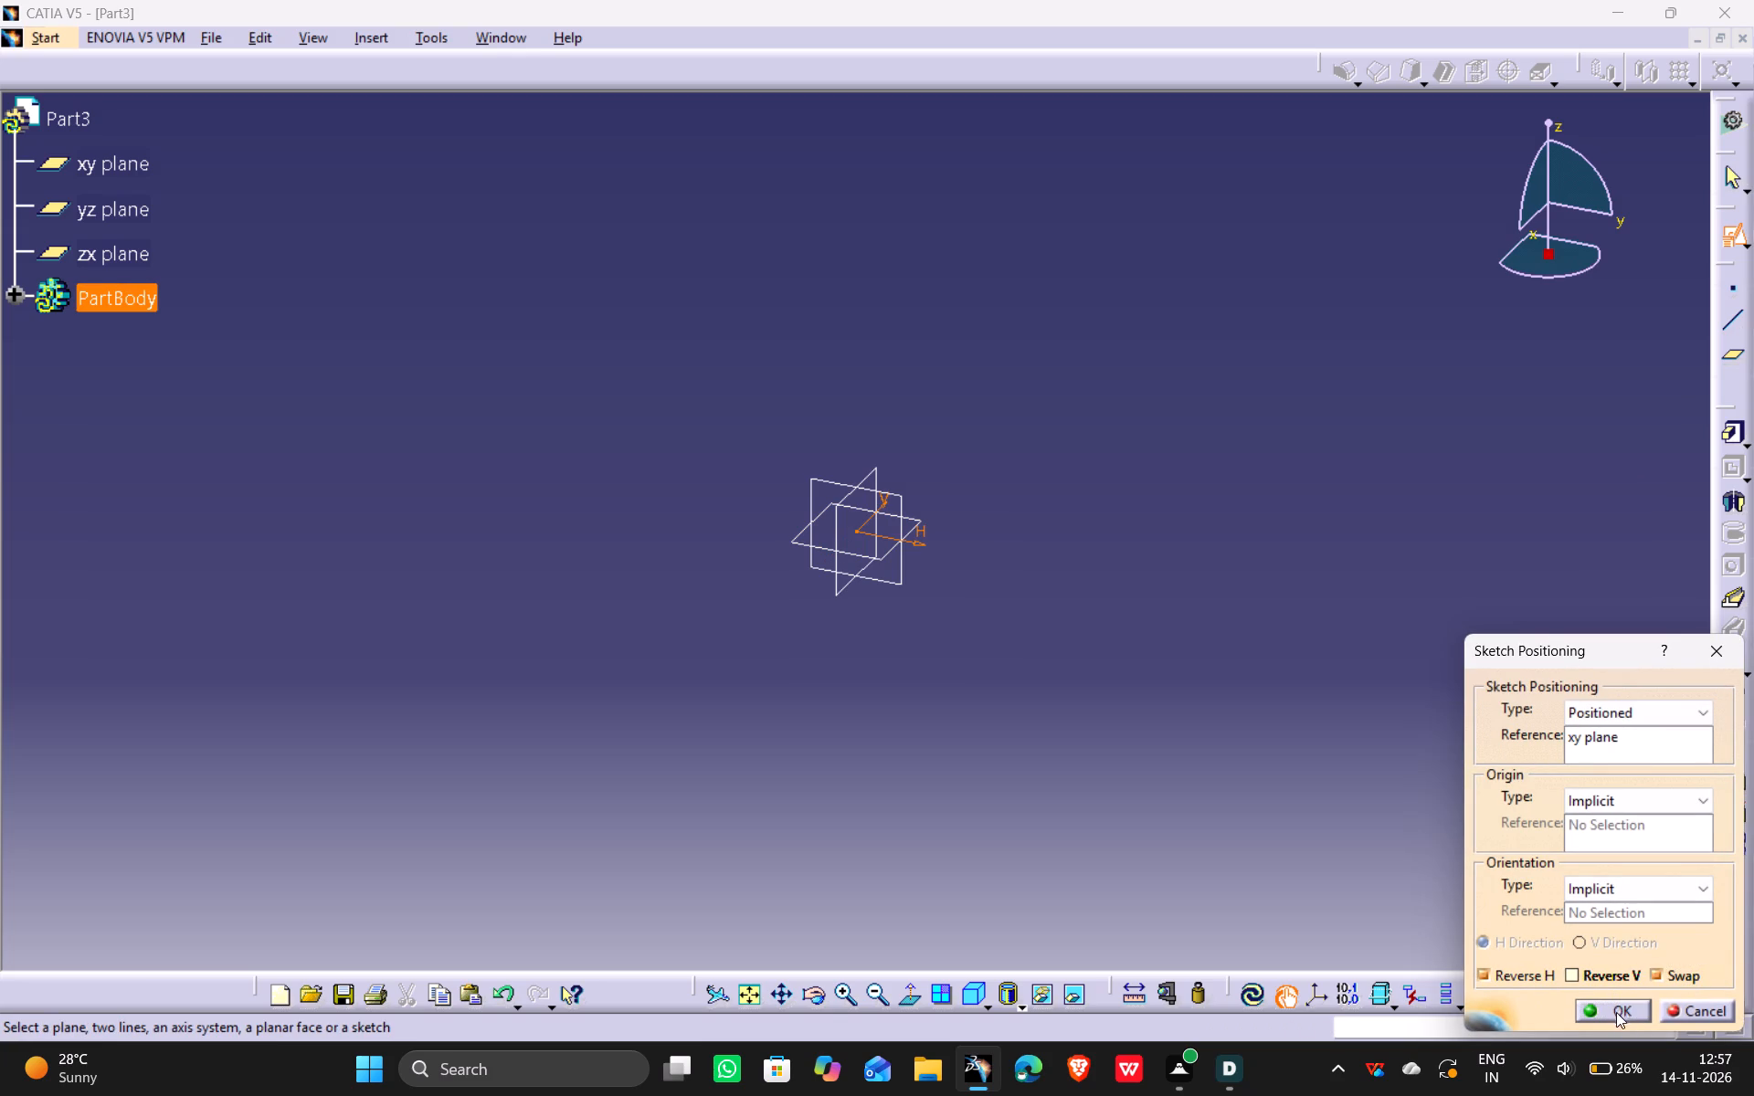
left_click(1654, 971)
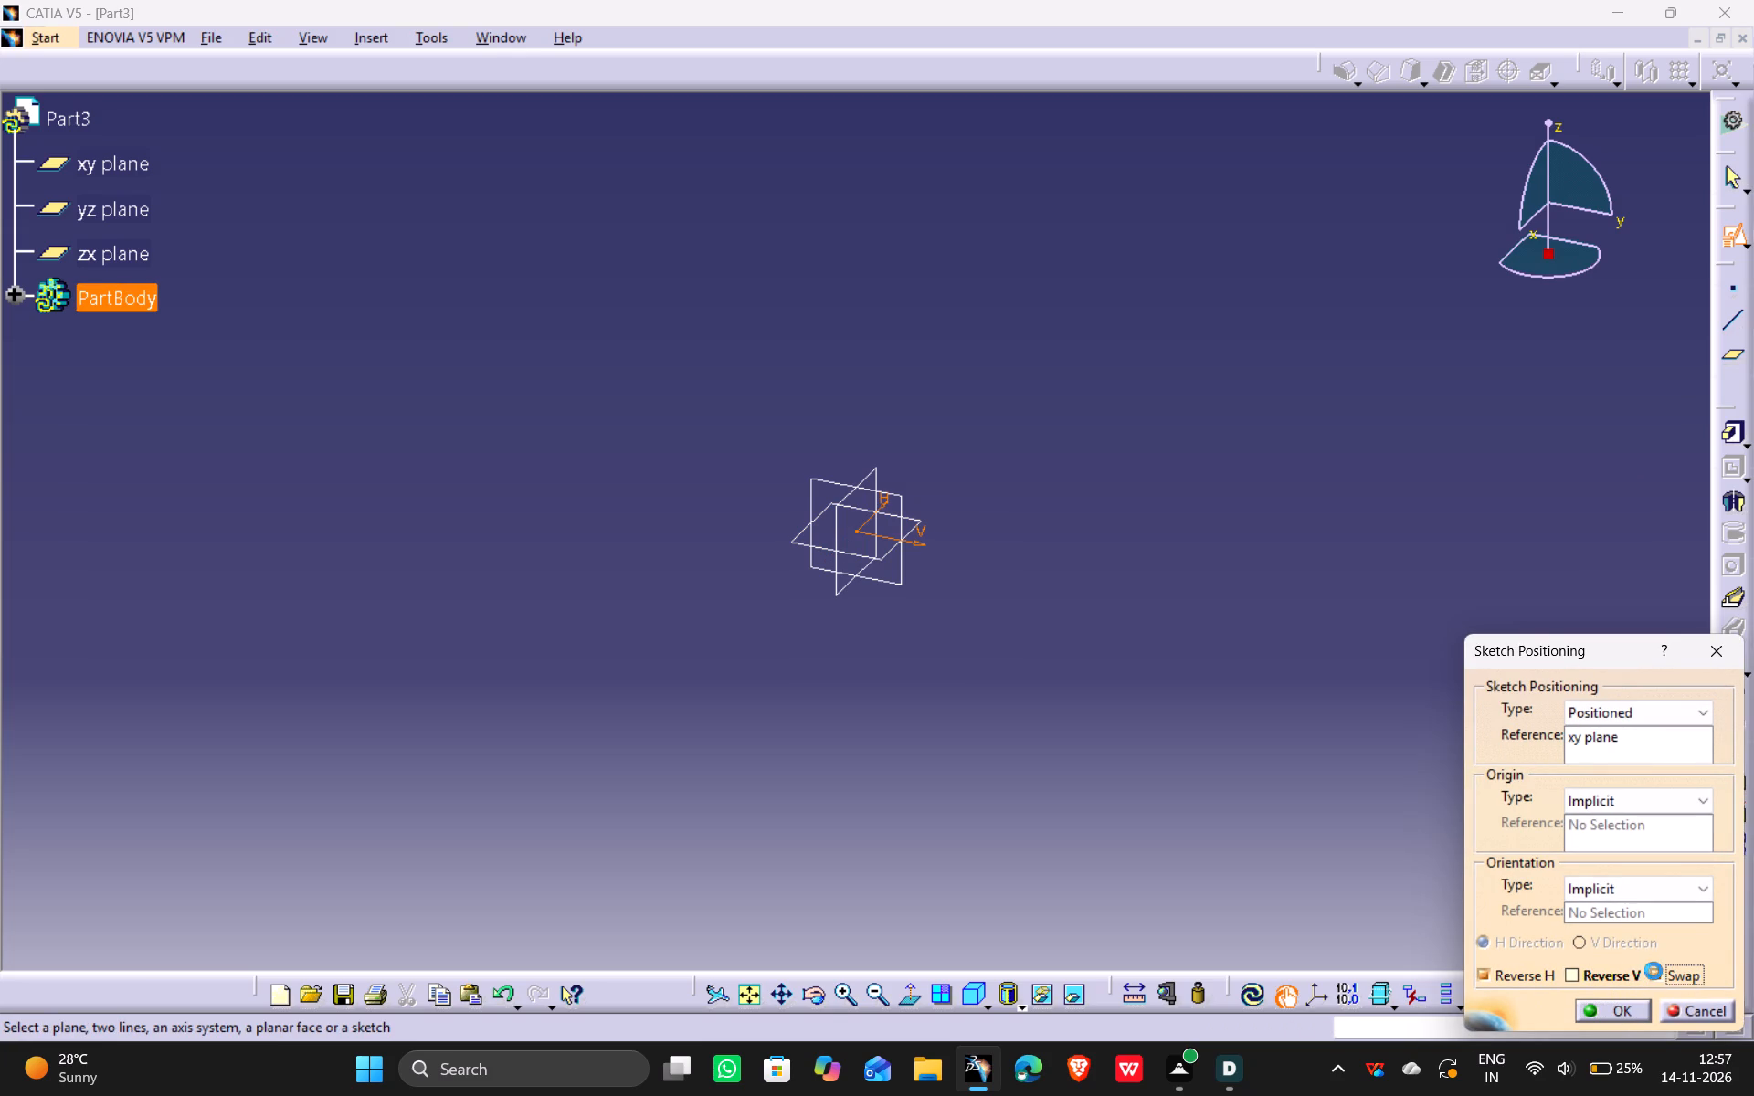
left_click(1661, 968)
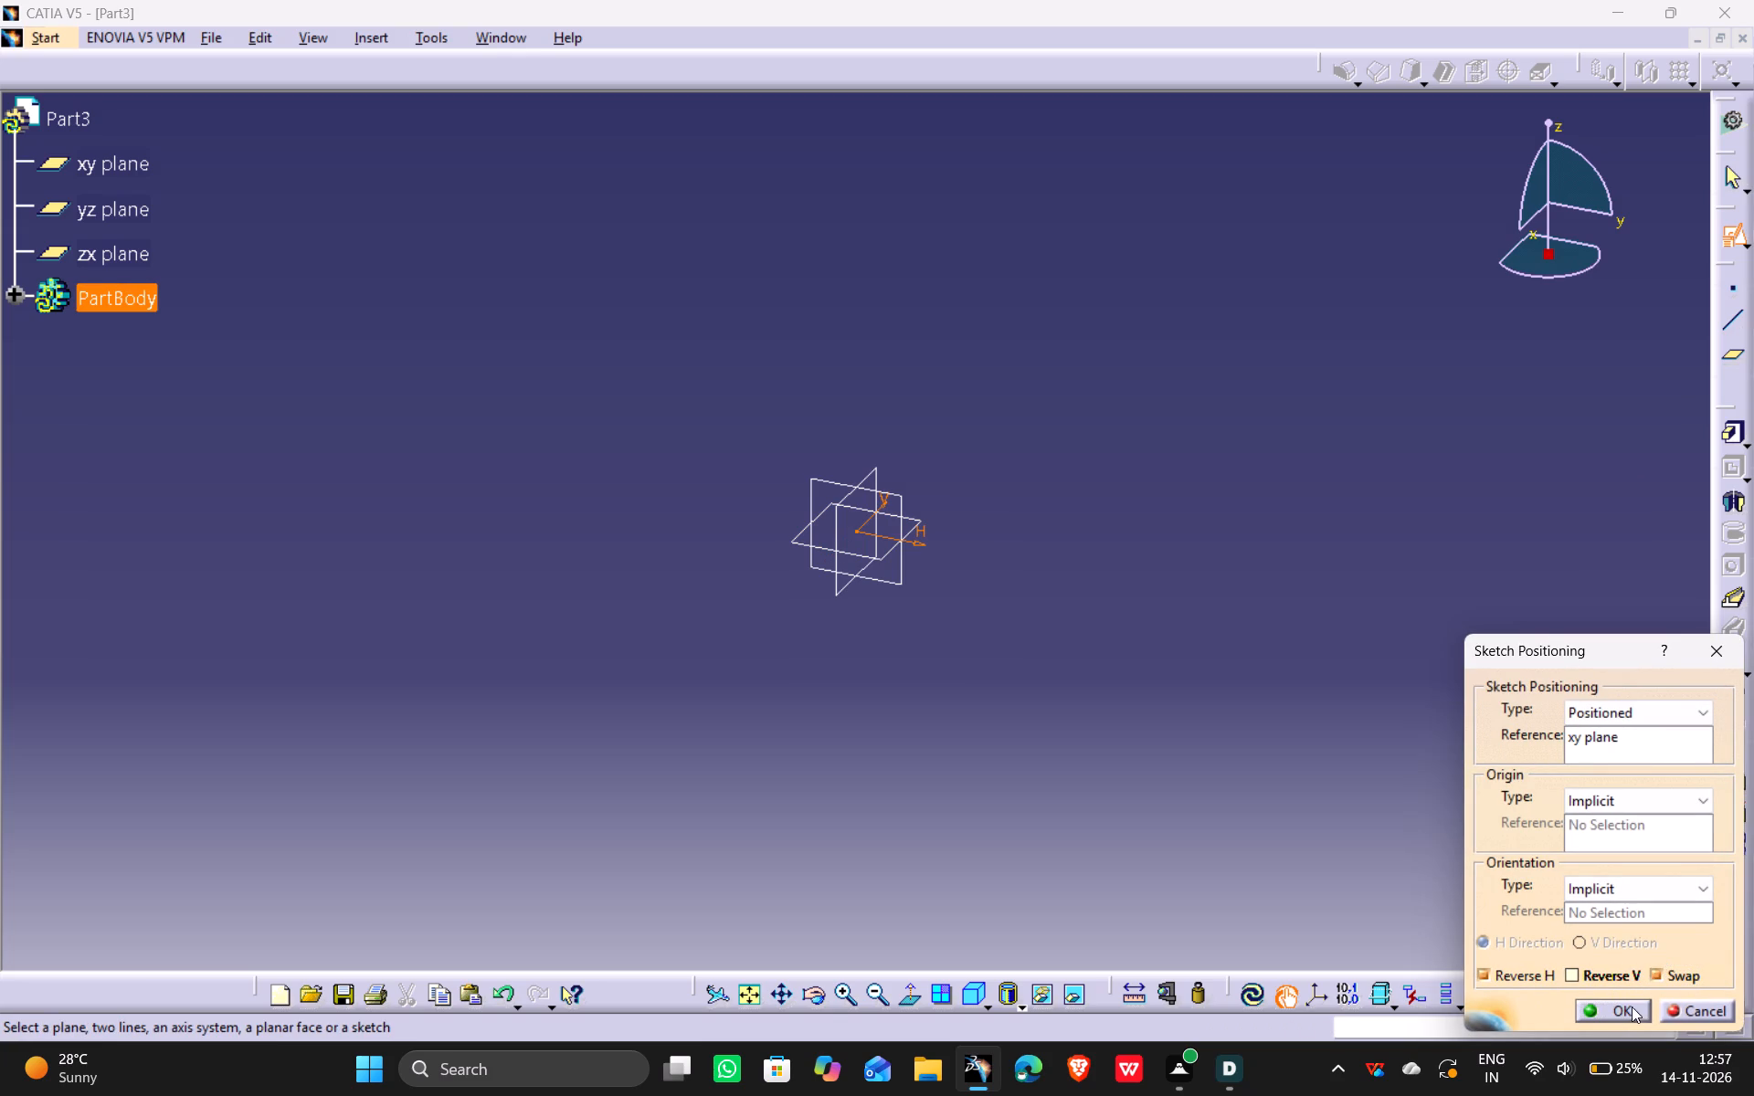
left_click(1630, 1006)
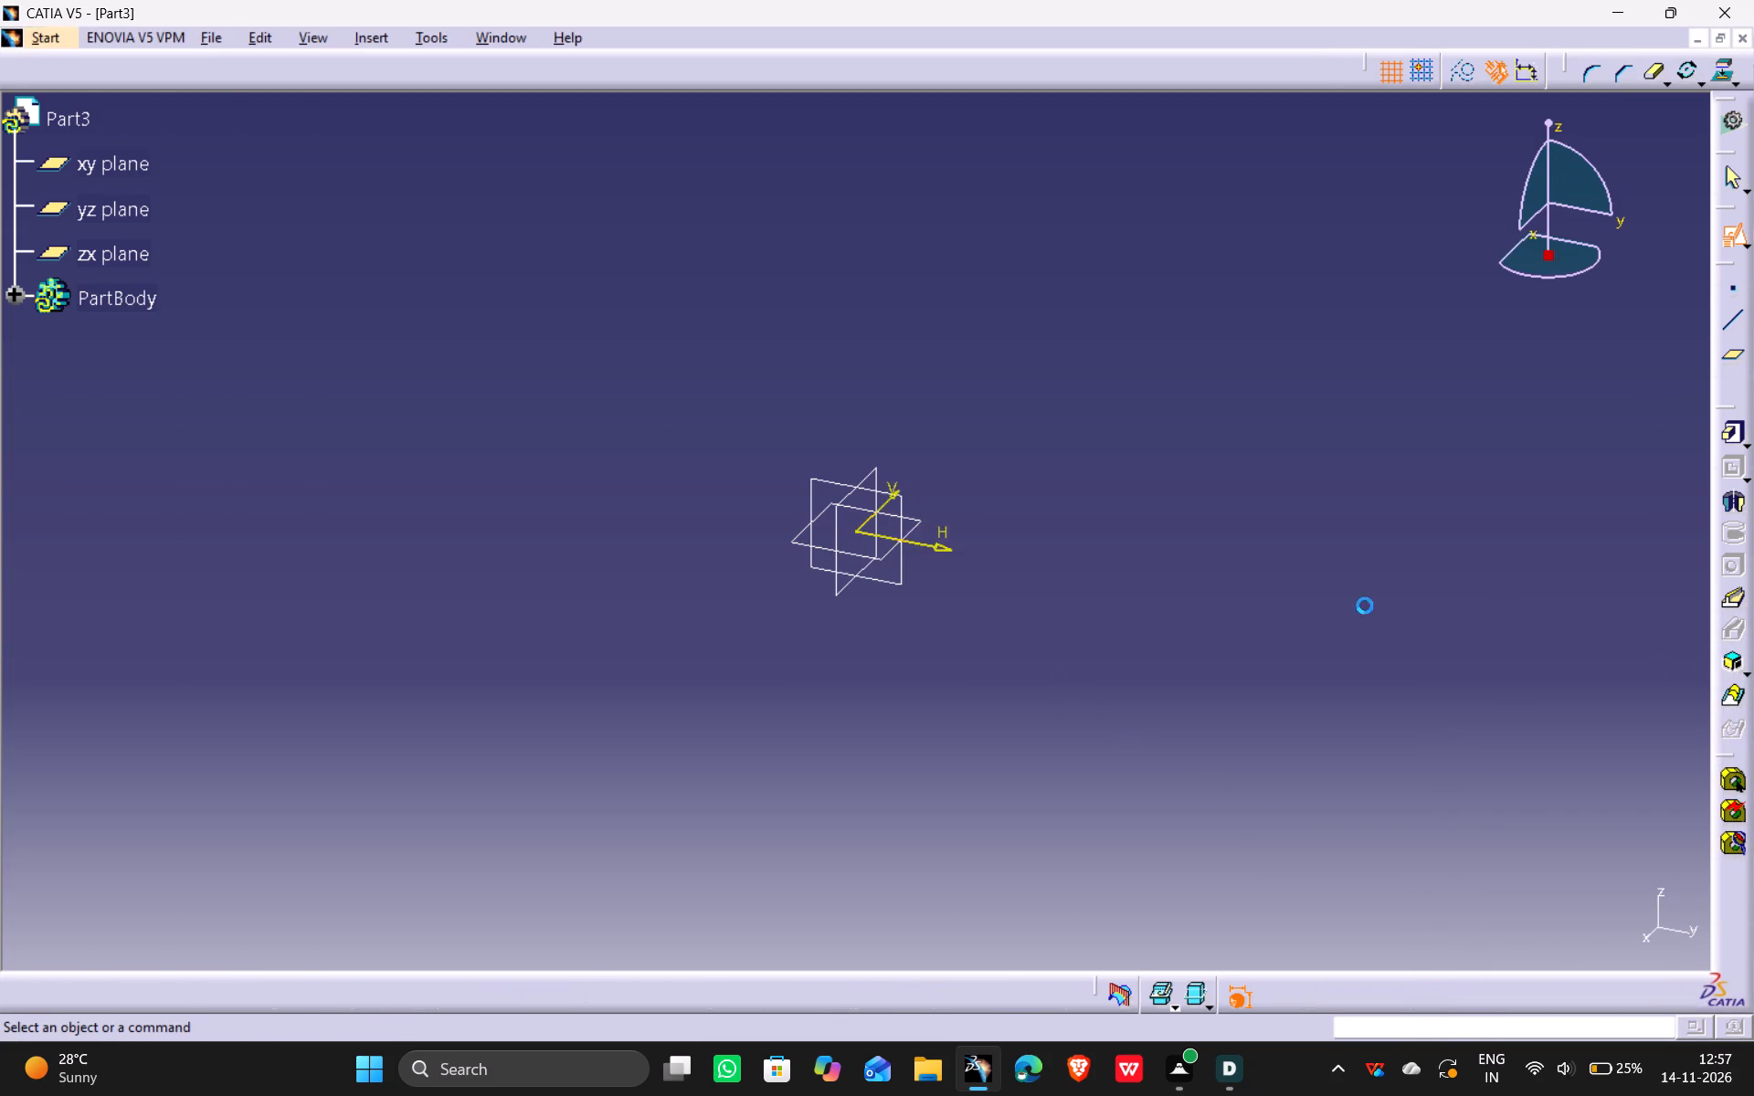
Sketch a circle centred on the origin, constrain its diameter to 90 mm and exit the sketch.
middle_click_drag(946, 599, 956, 626)
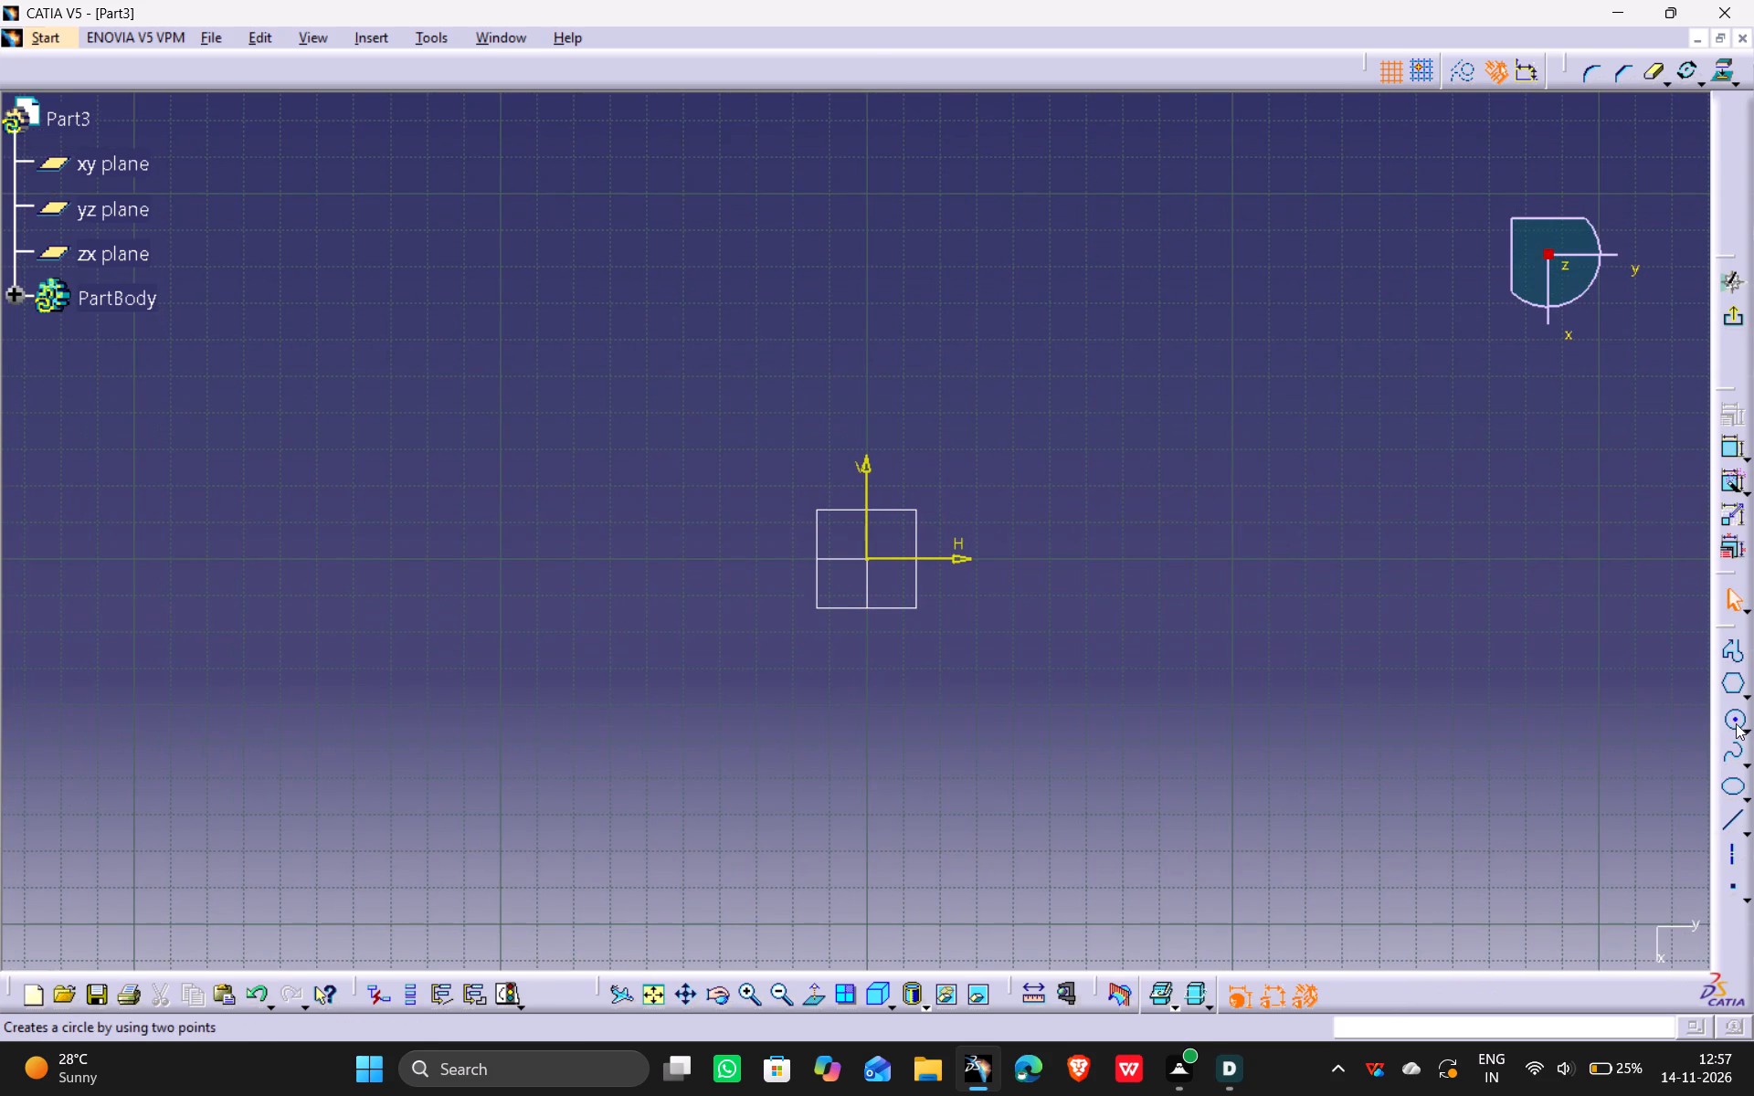
left_click(1736, 722)
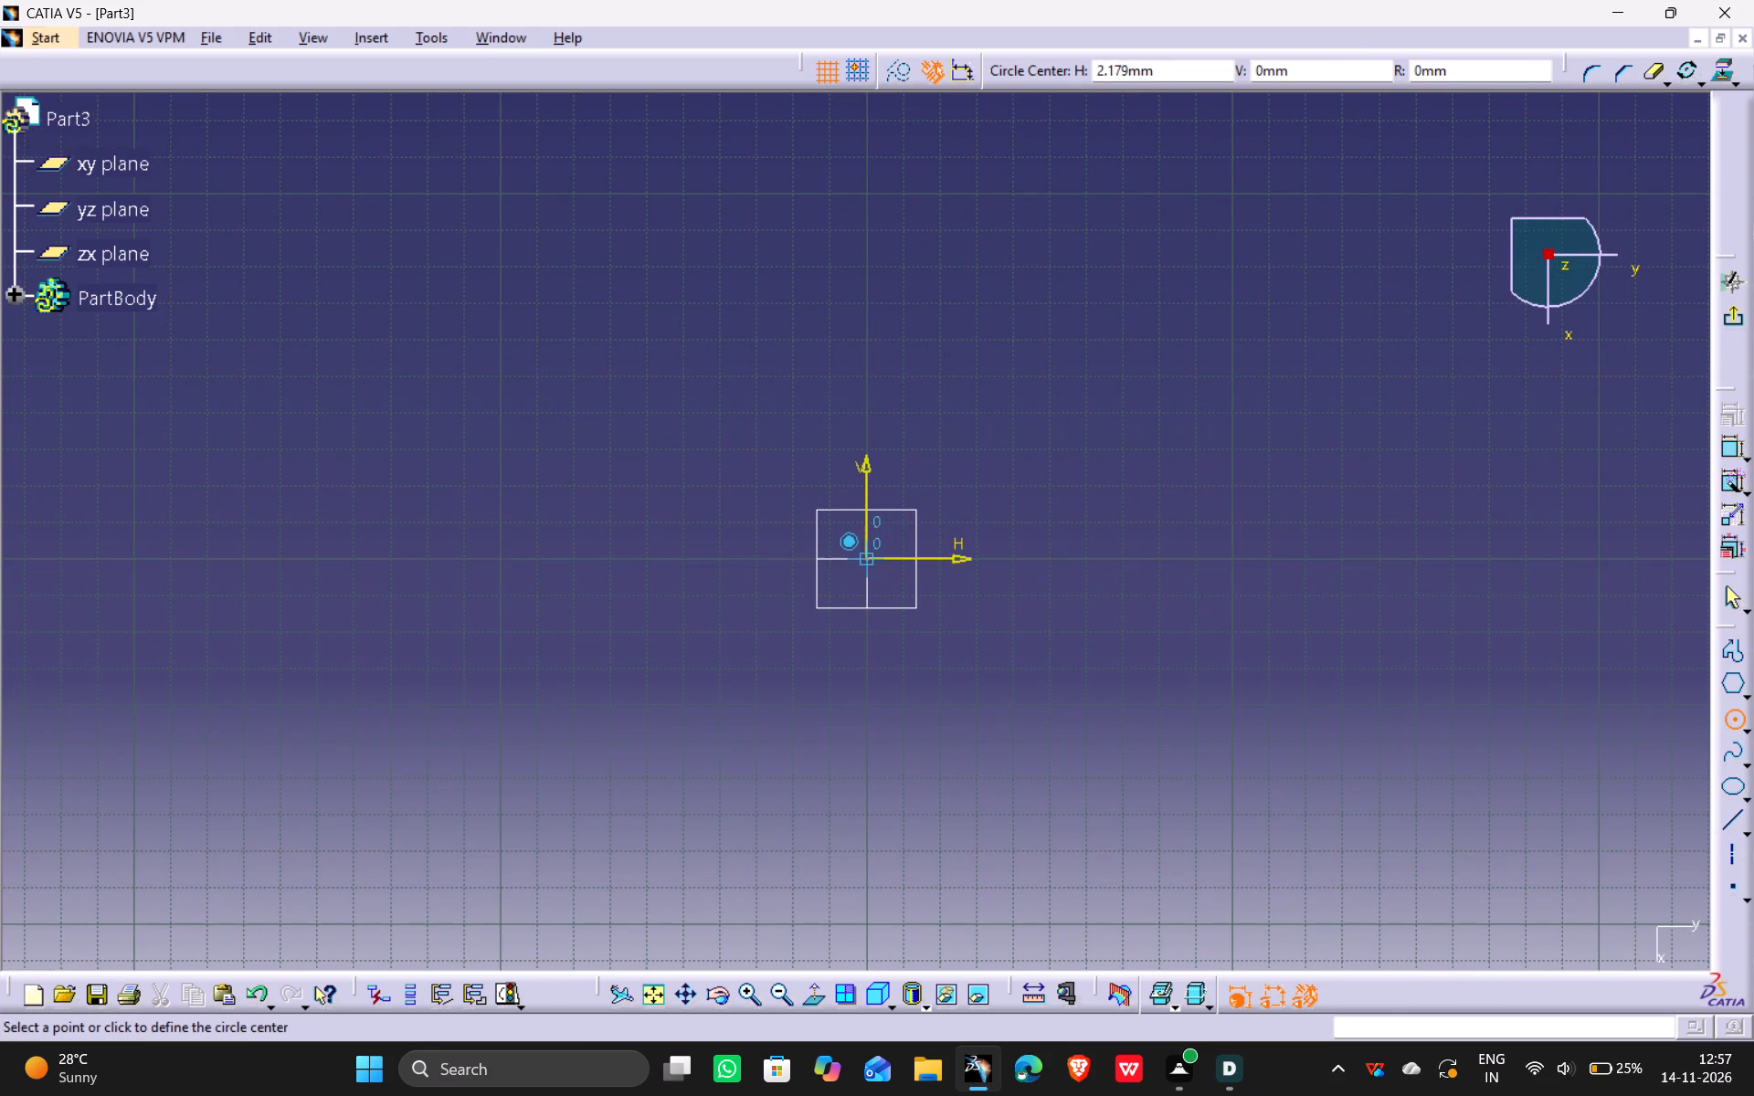
left_click(871, 558)
left_click(1111, 555)
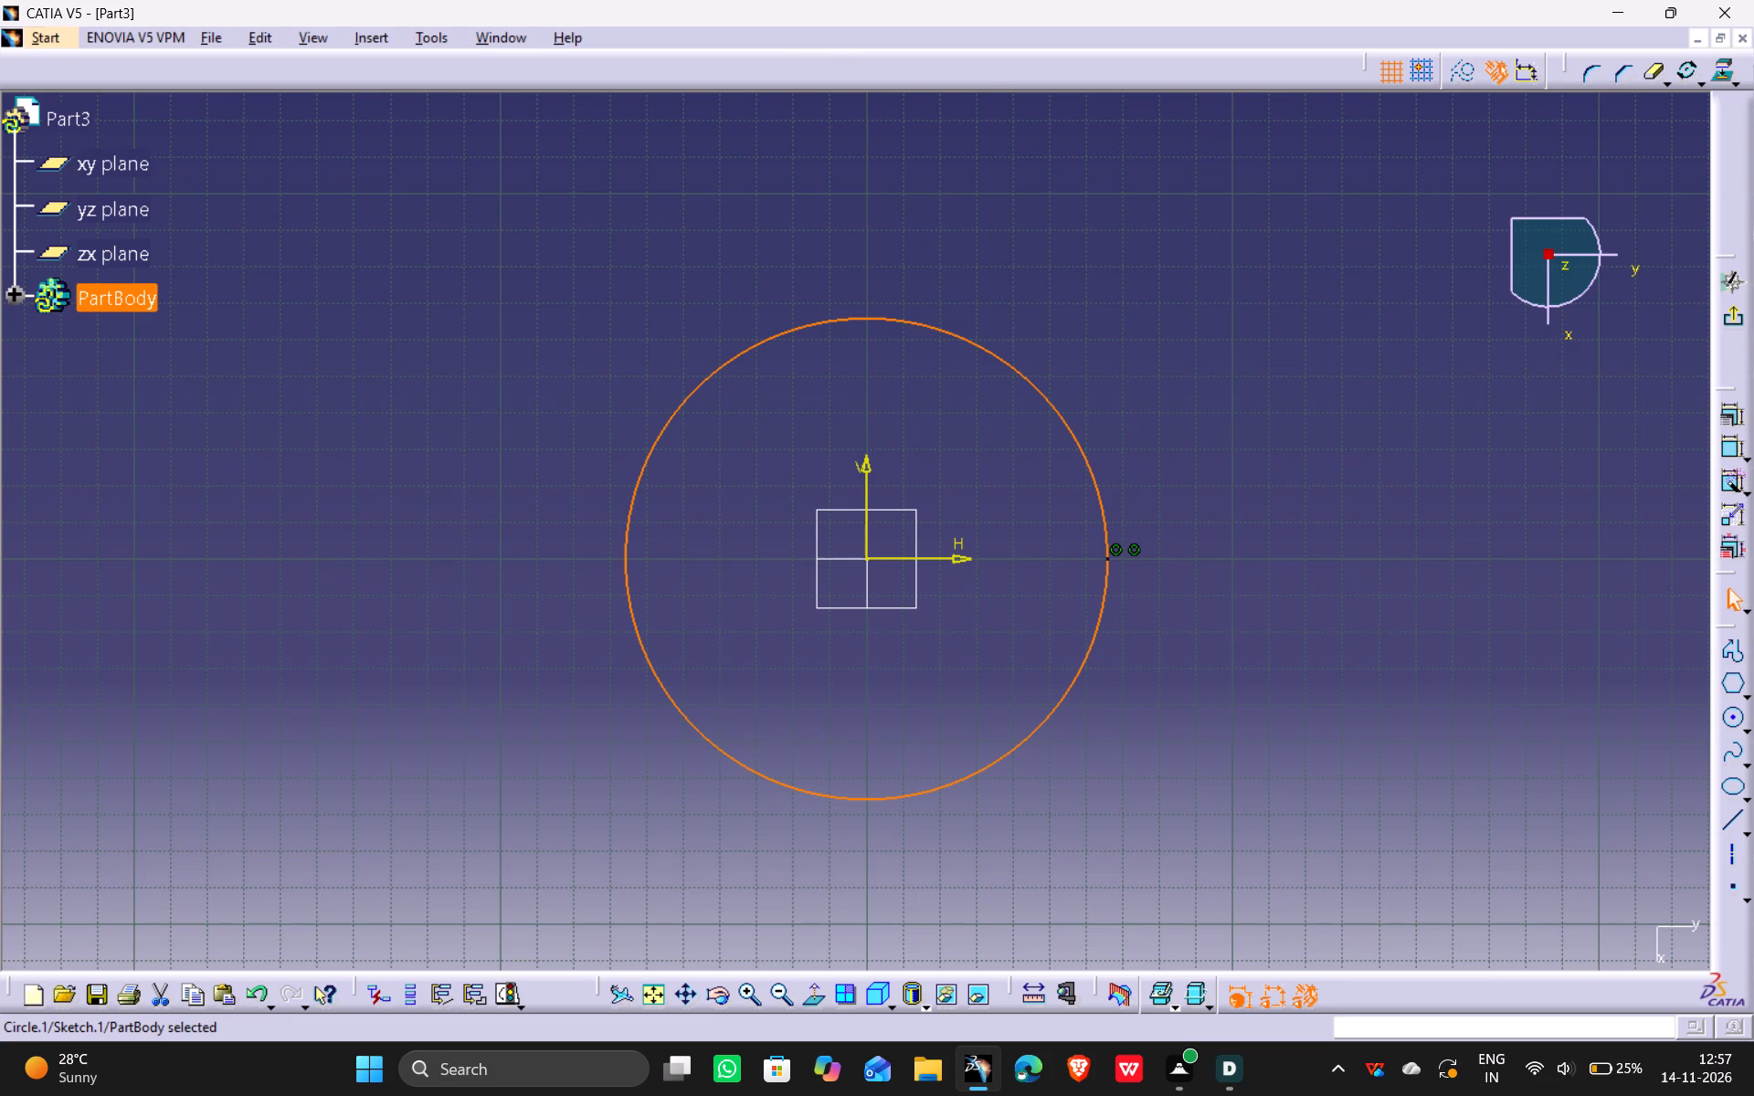
left_click(1728, 454)
left_click(1189, 321)
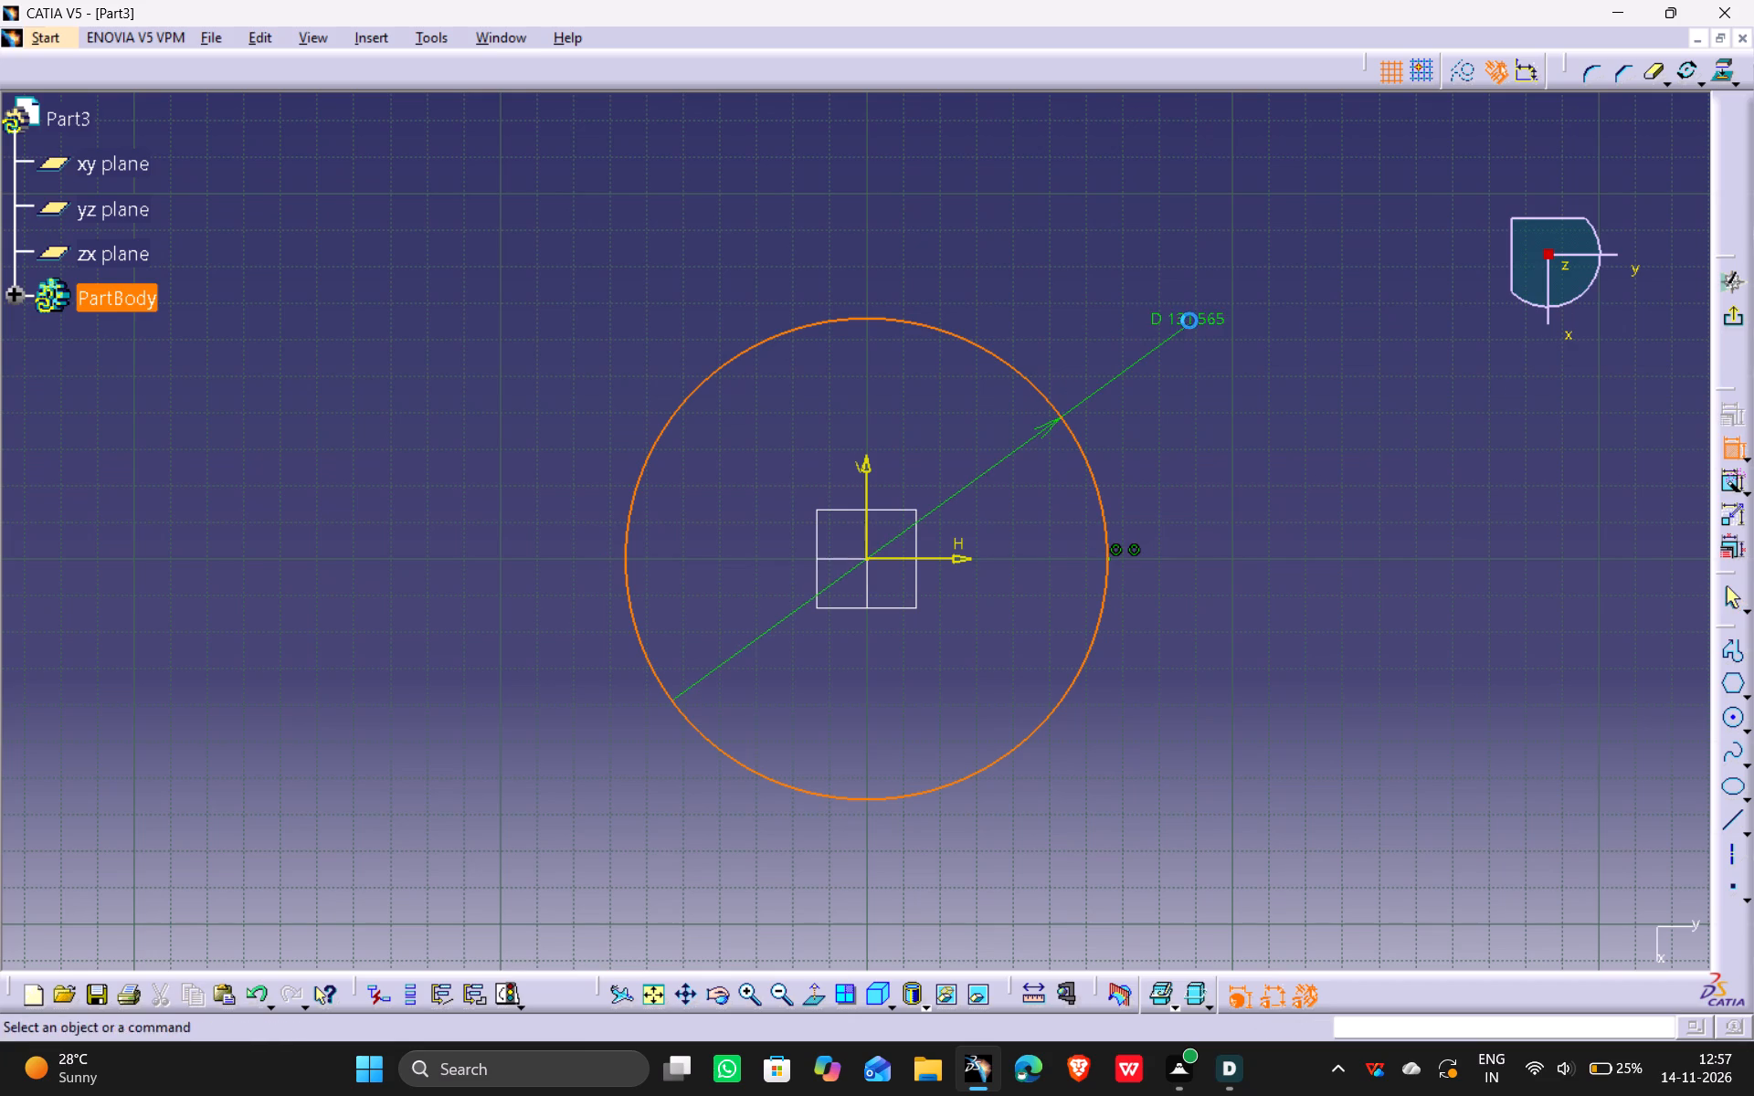
double_click(1198, 318)
type("90")
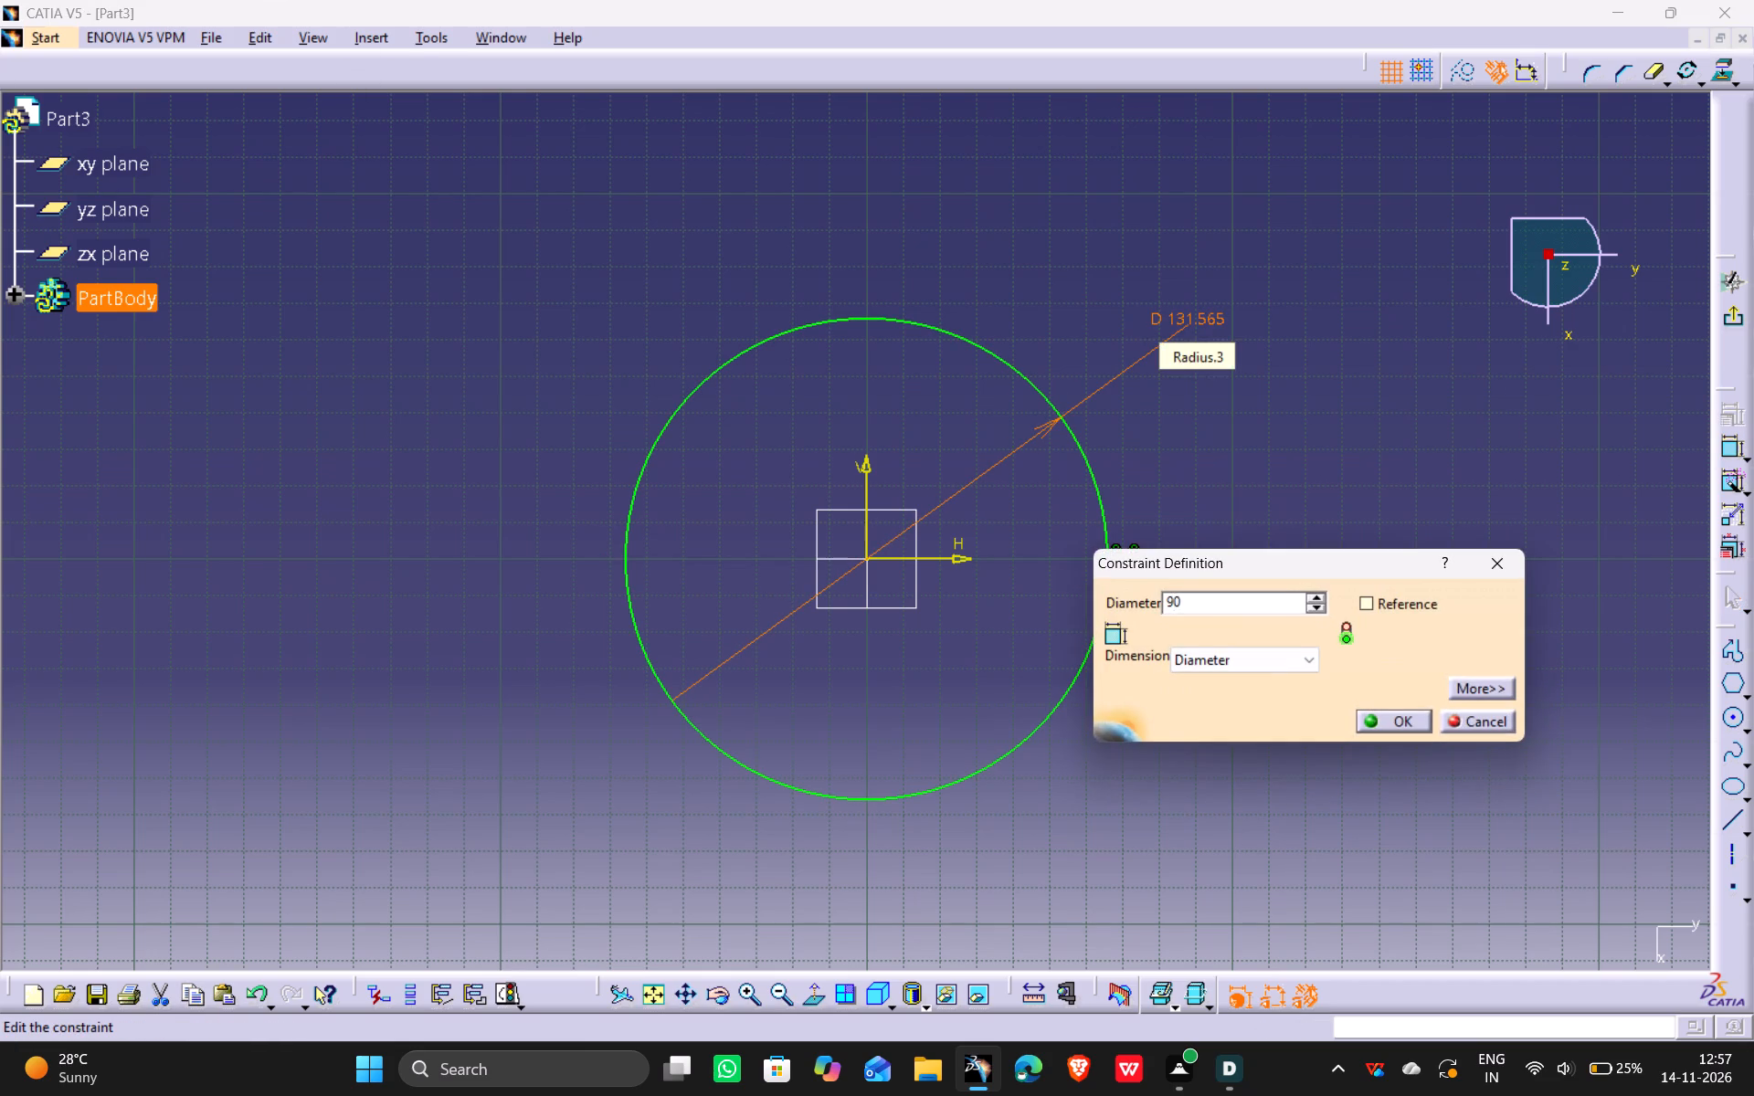
key("Return")
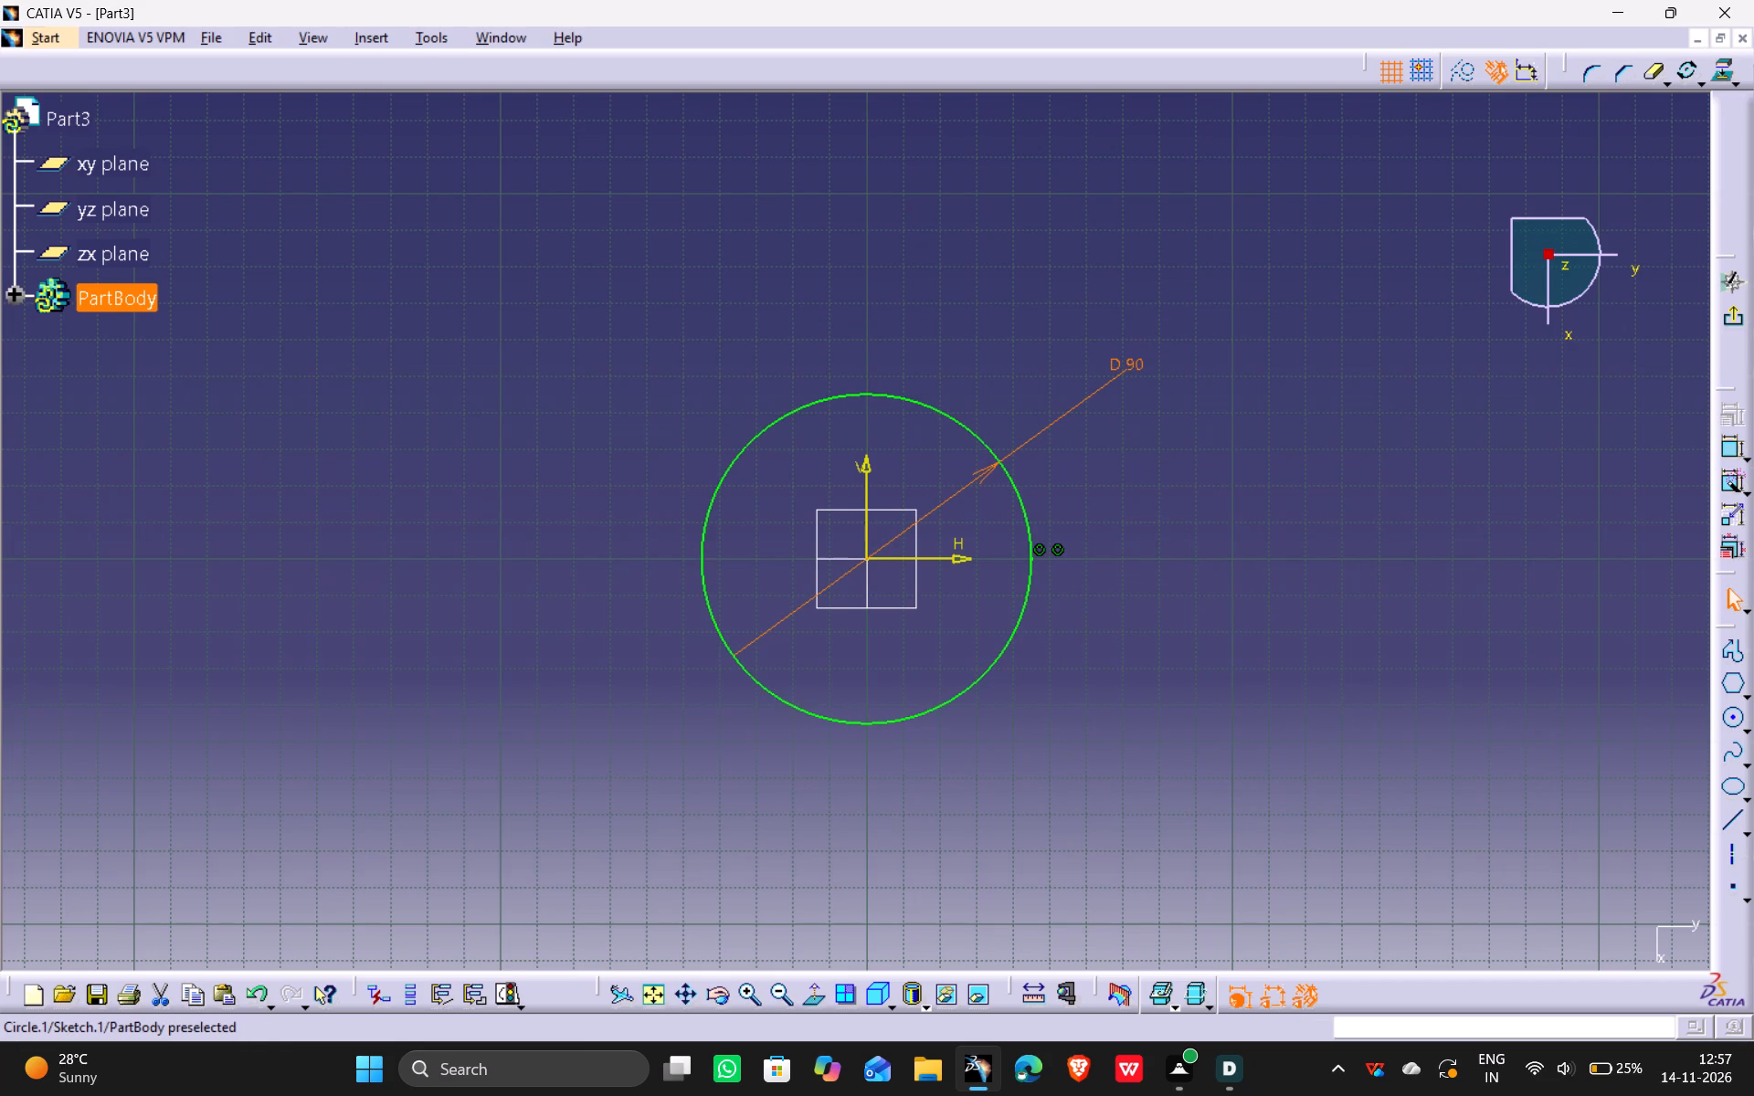
middle_click_drag(812, 851, 830, 756, "ctrl")
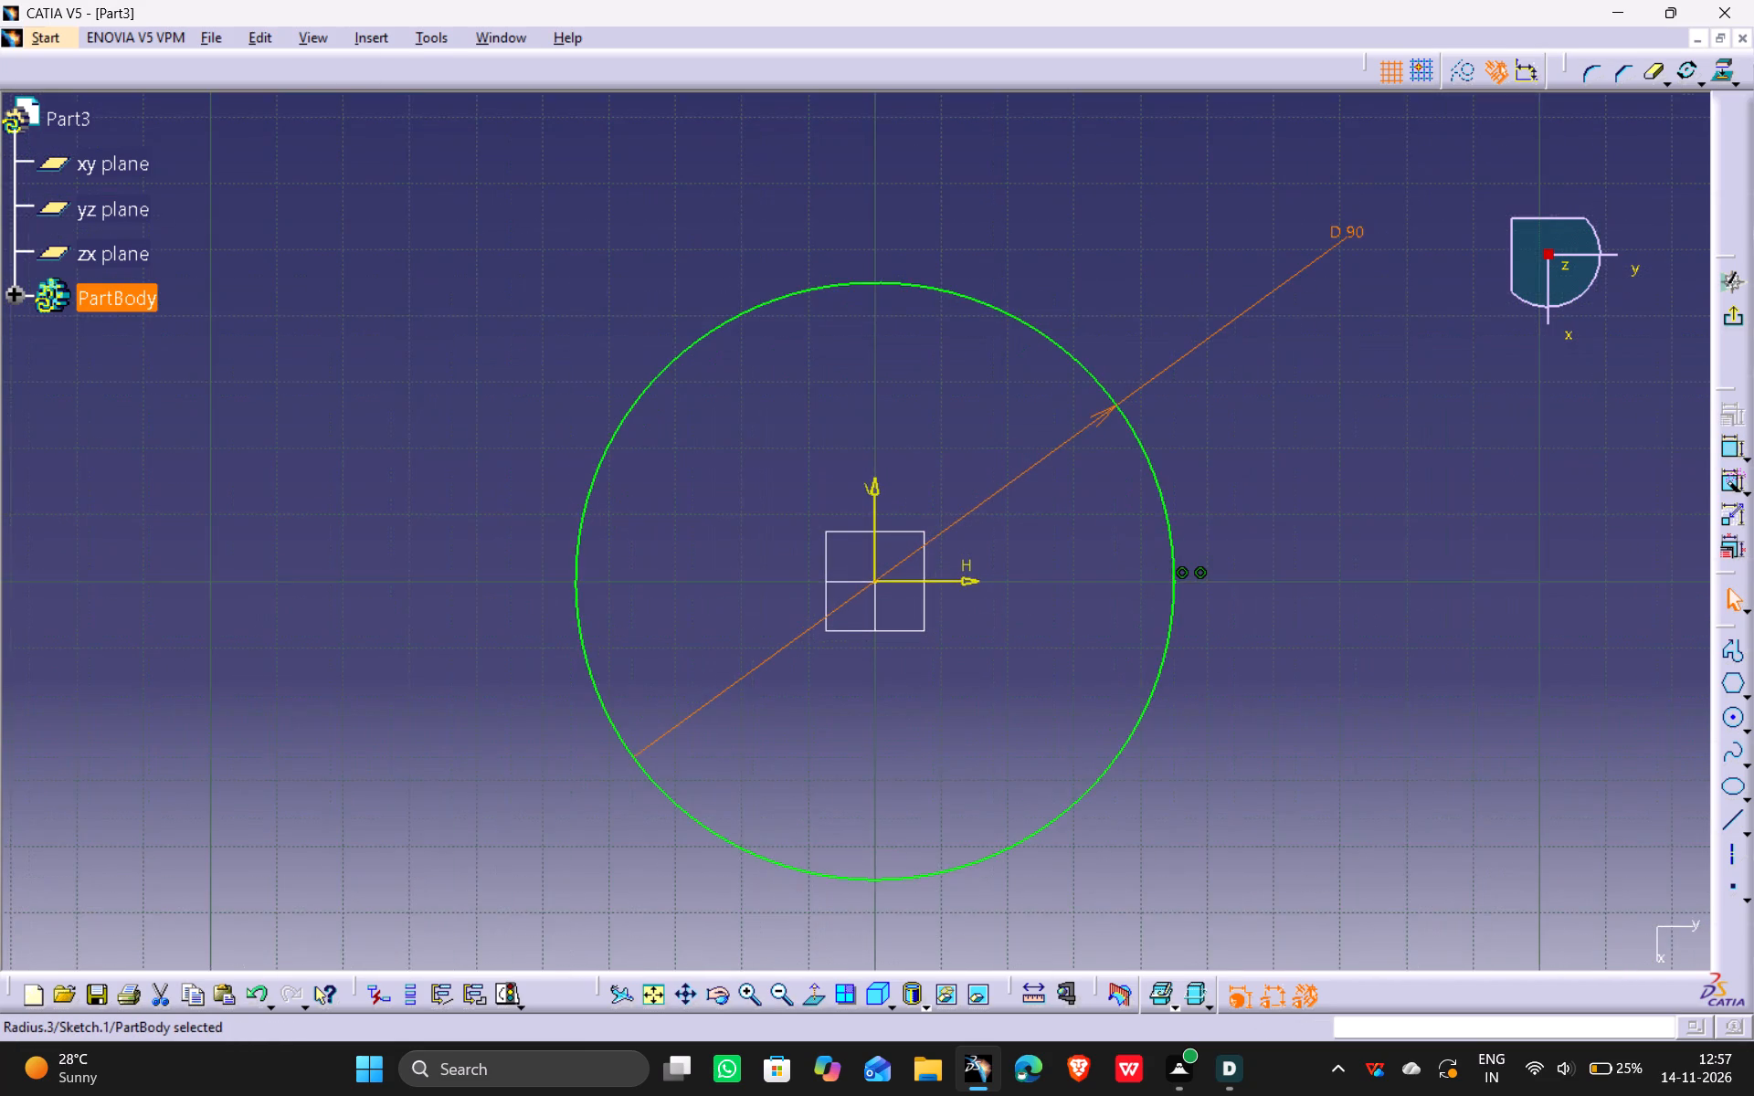
middle_click_drag(933, 567, 935, 598, "ctrl")
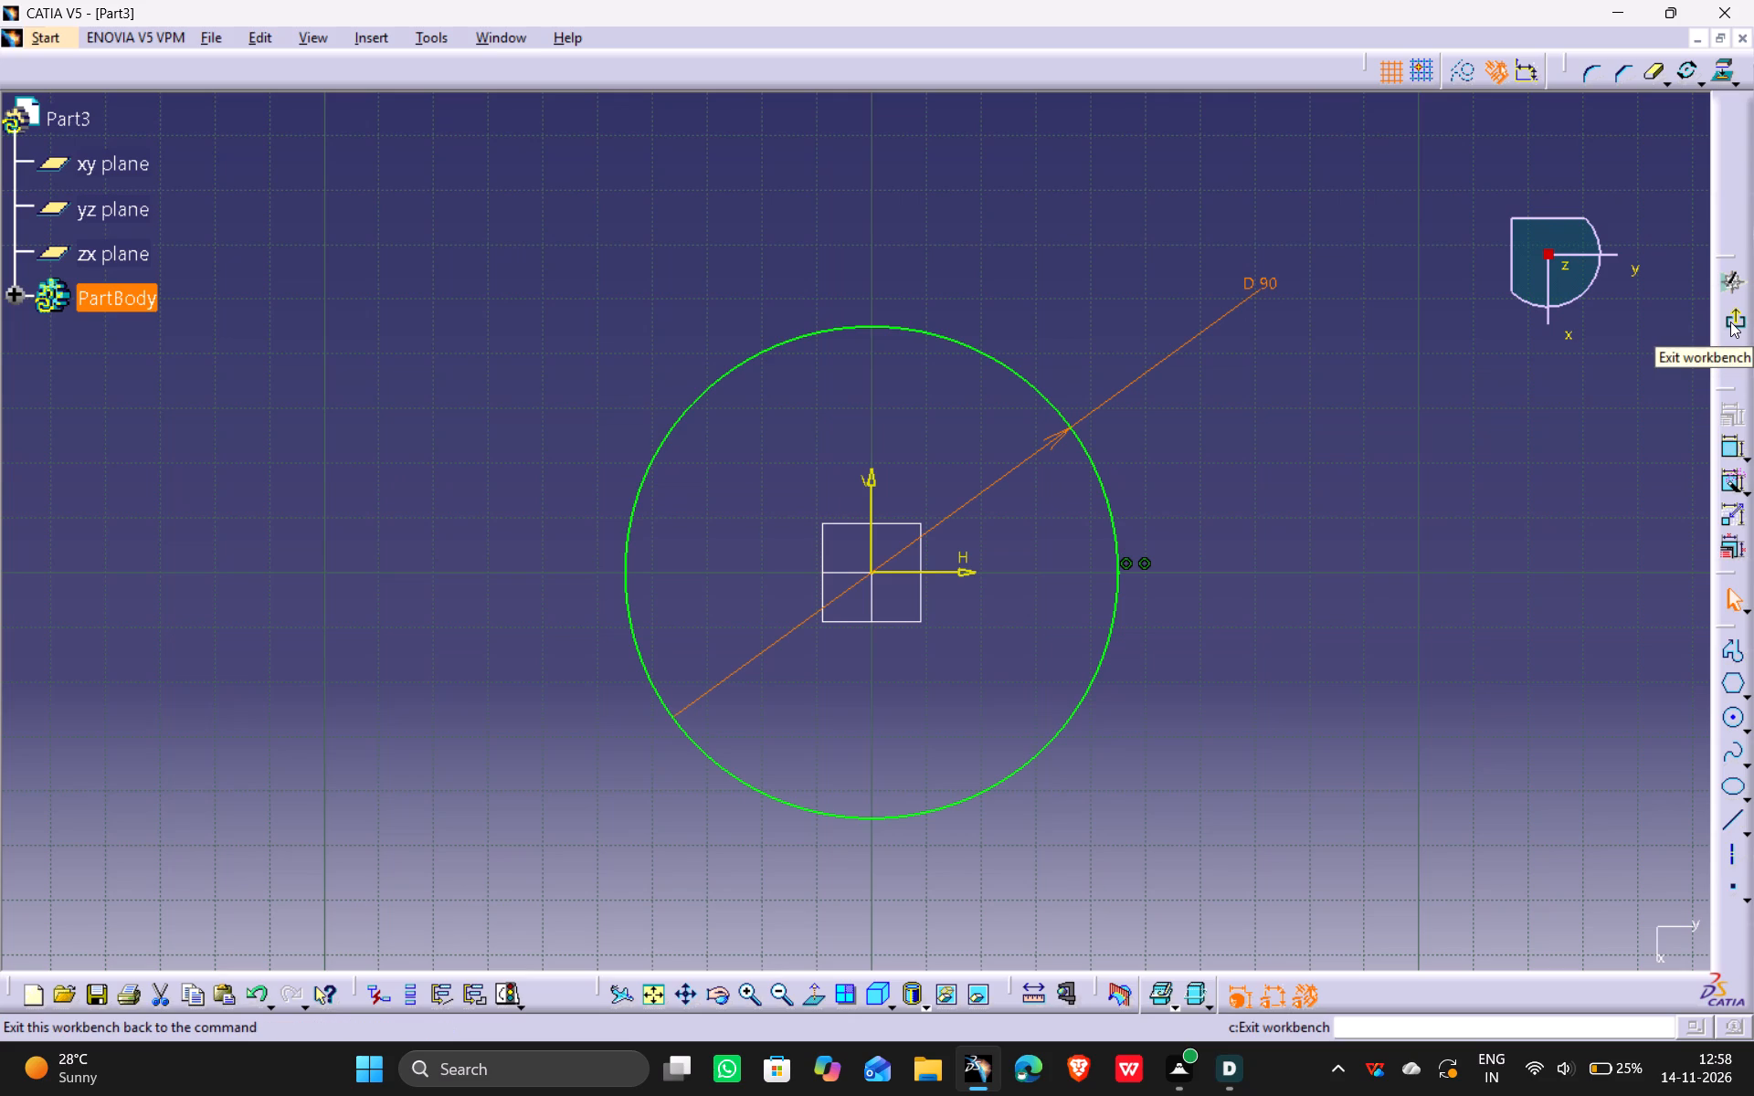
left_click(1730, 321)
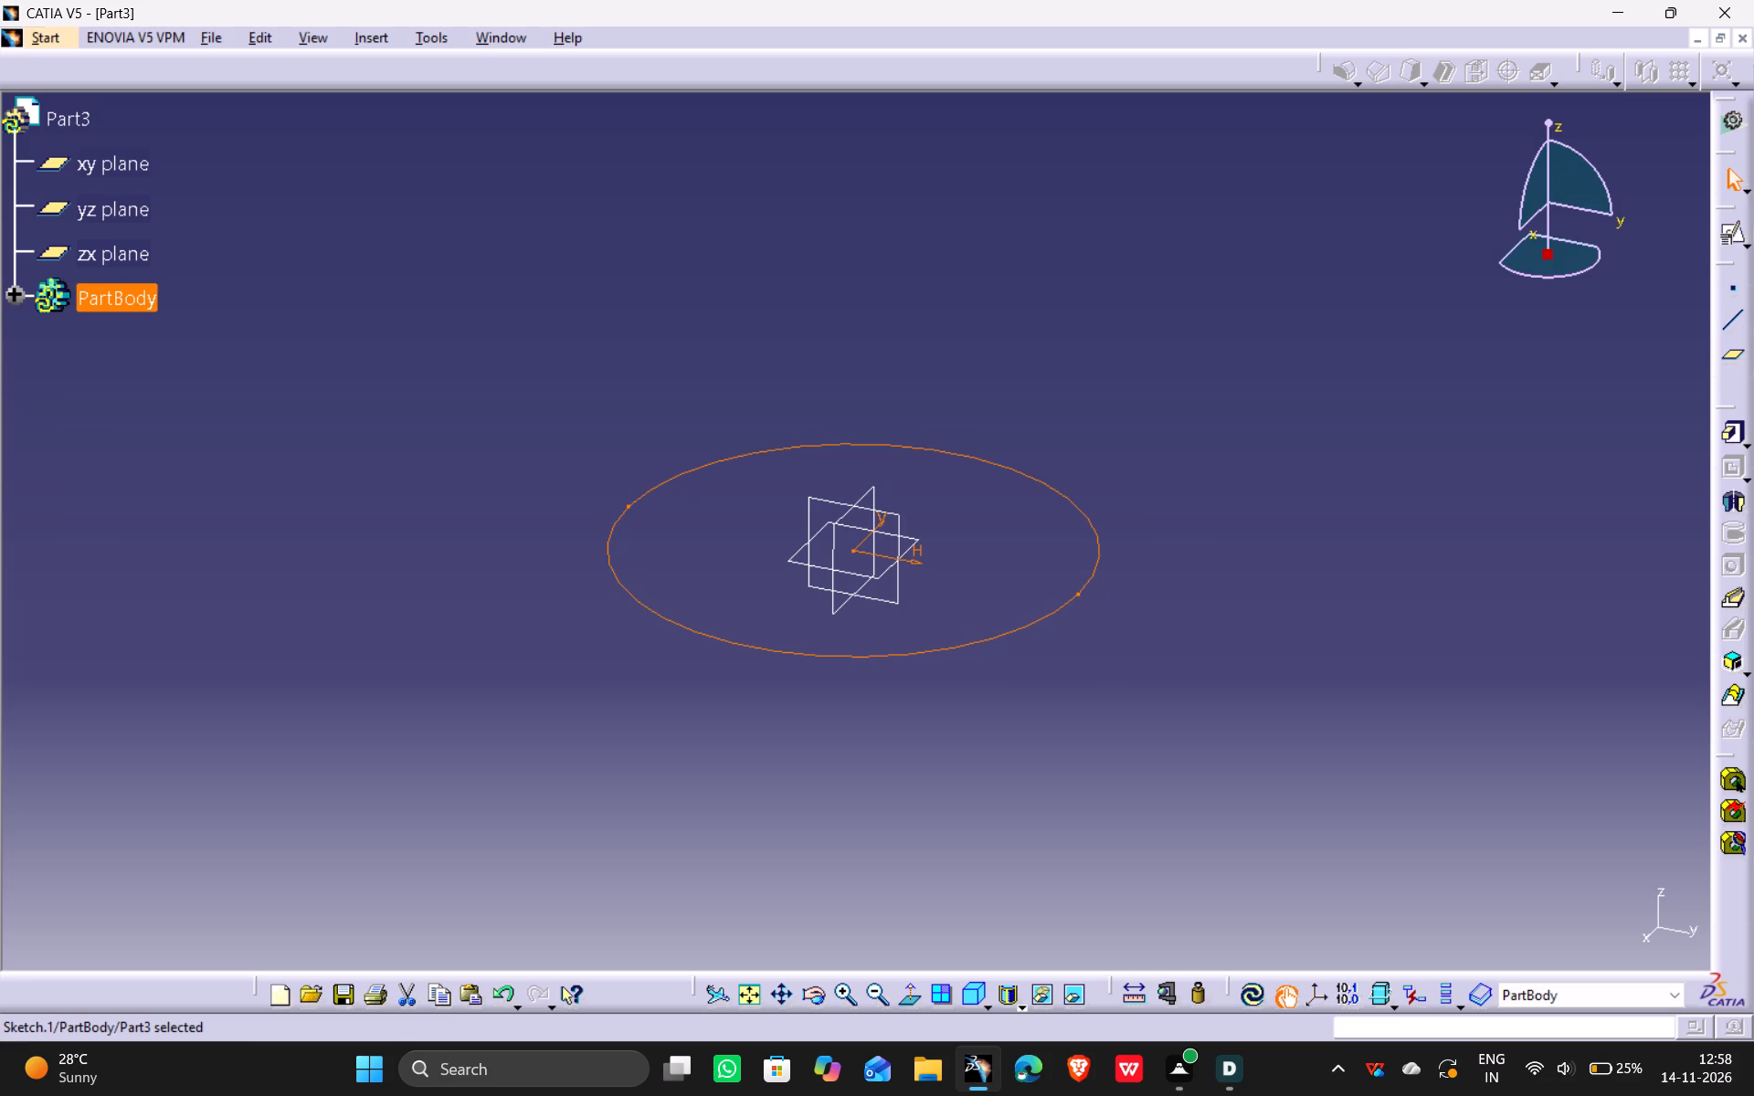
Pad the 90 mm circle to a length of 8 mm, forming a flat disc.
left_click(1733, 439)
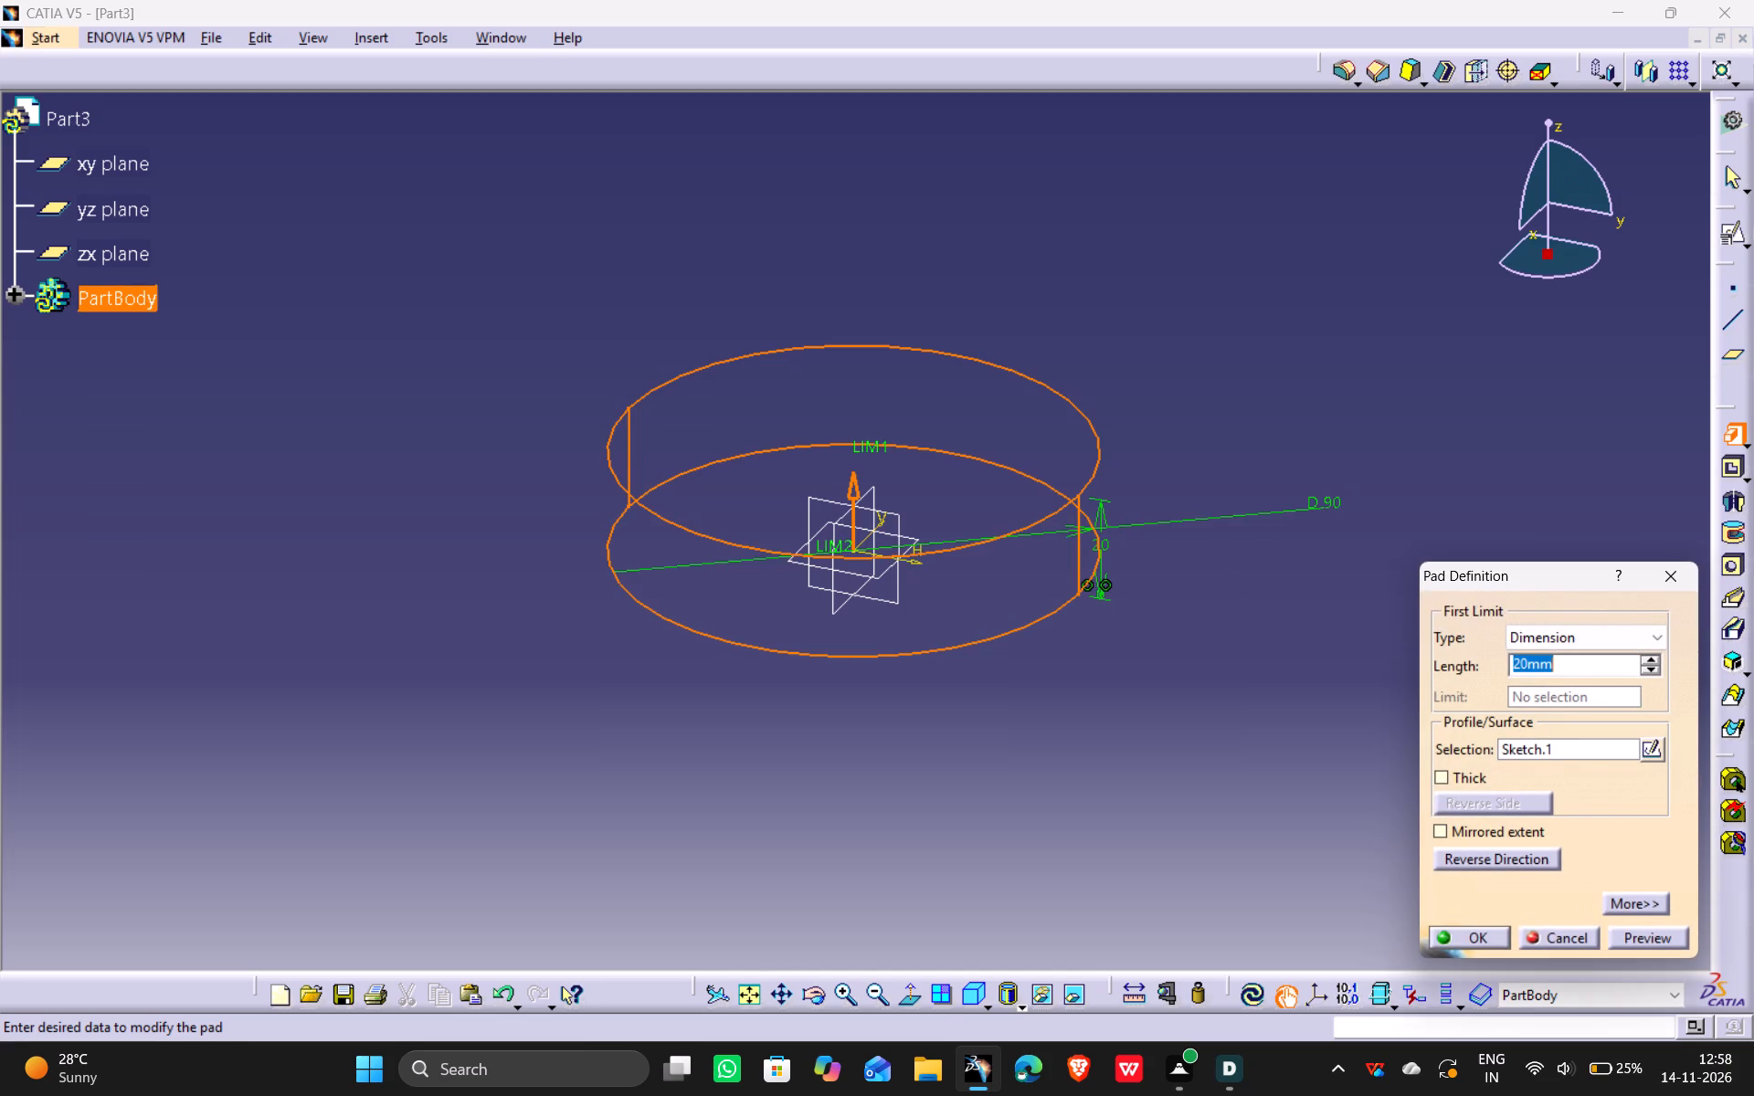
key("8")
key("Return")
left_click(1140, 368)
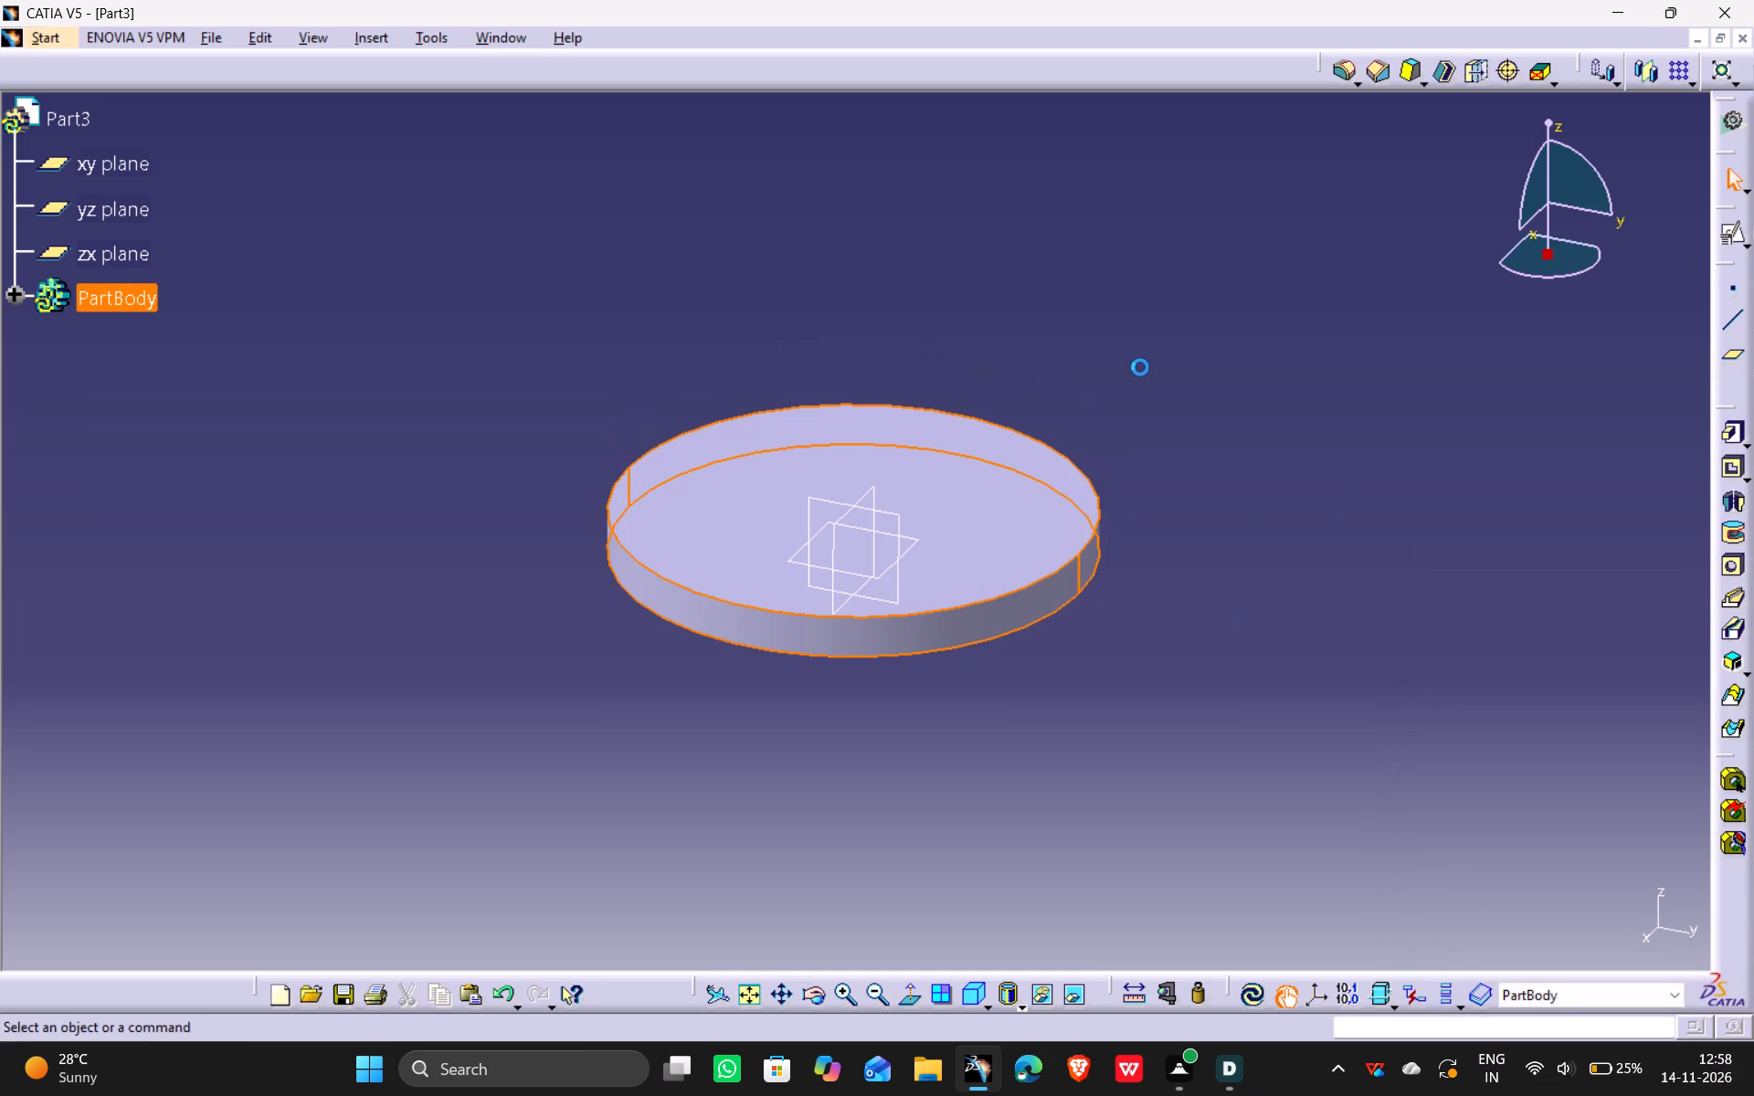
Open a positioned sketch on the disc's top face with both the H and V directions reversed.
left_click(1034, 518)
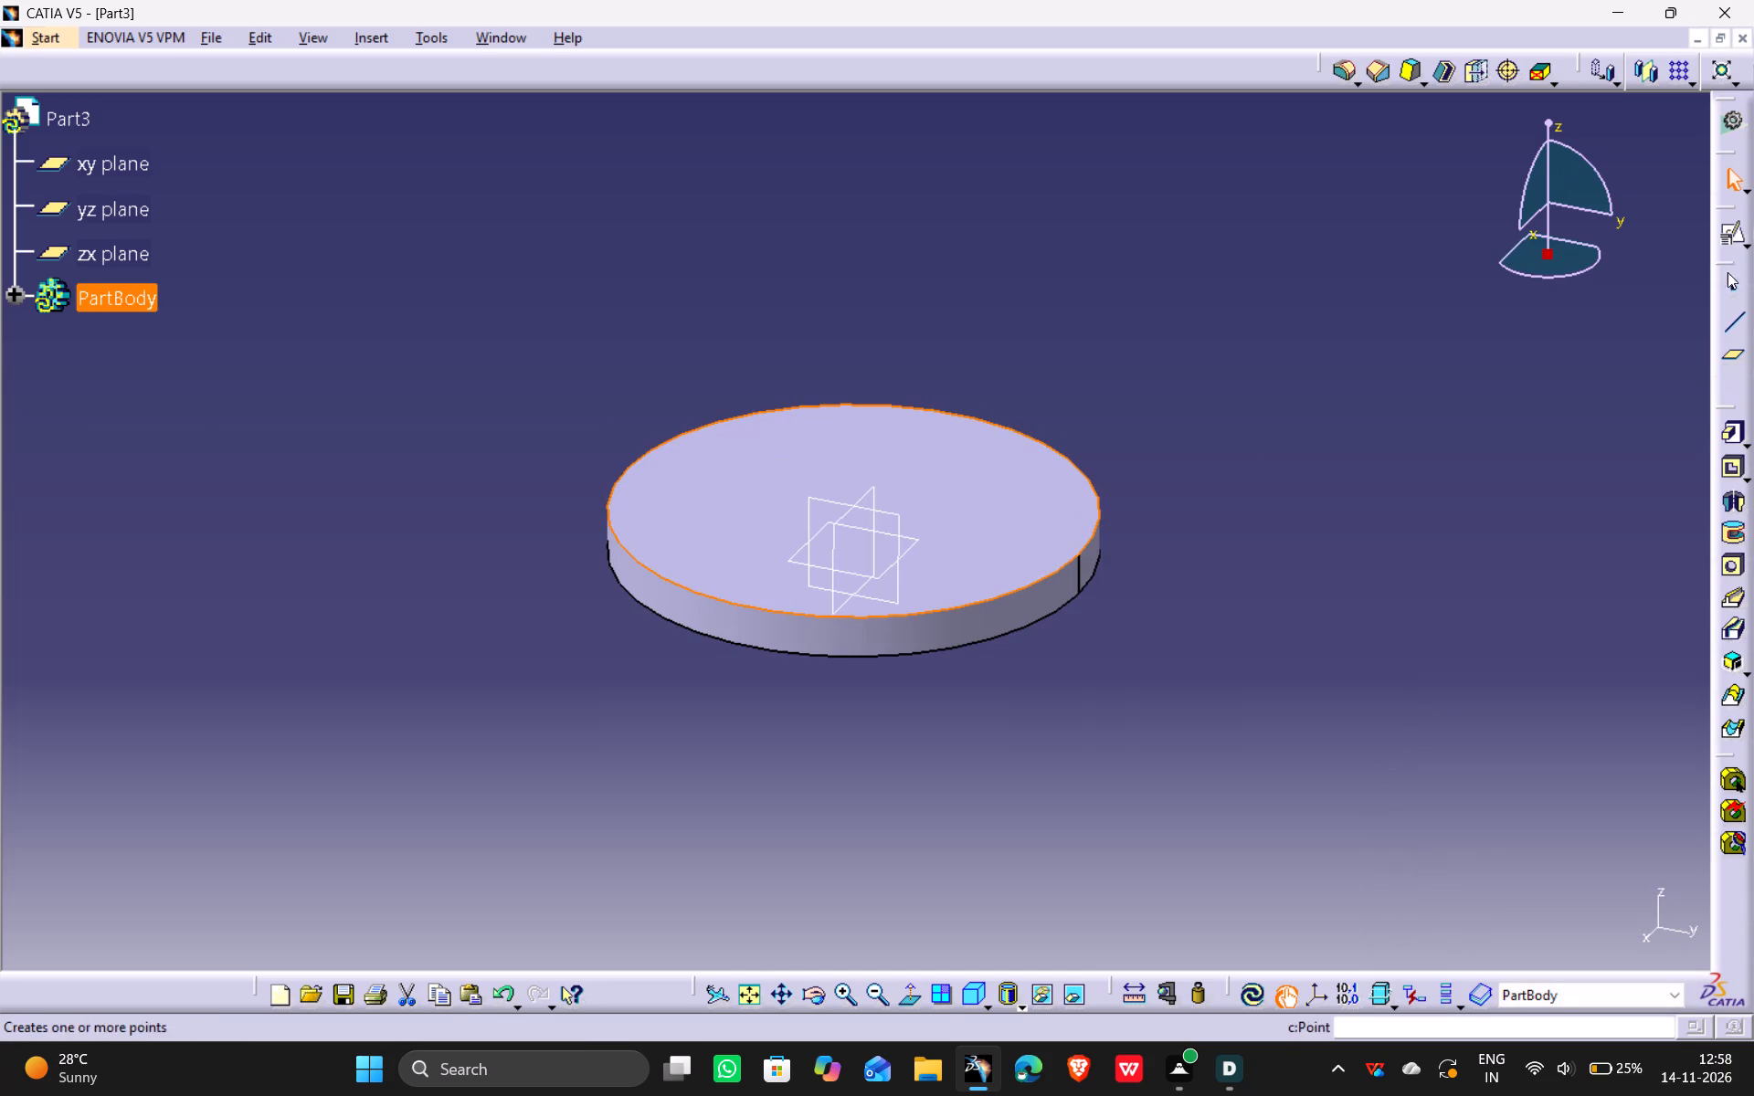
left_click(1734, 230)
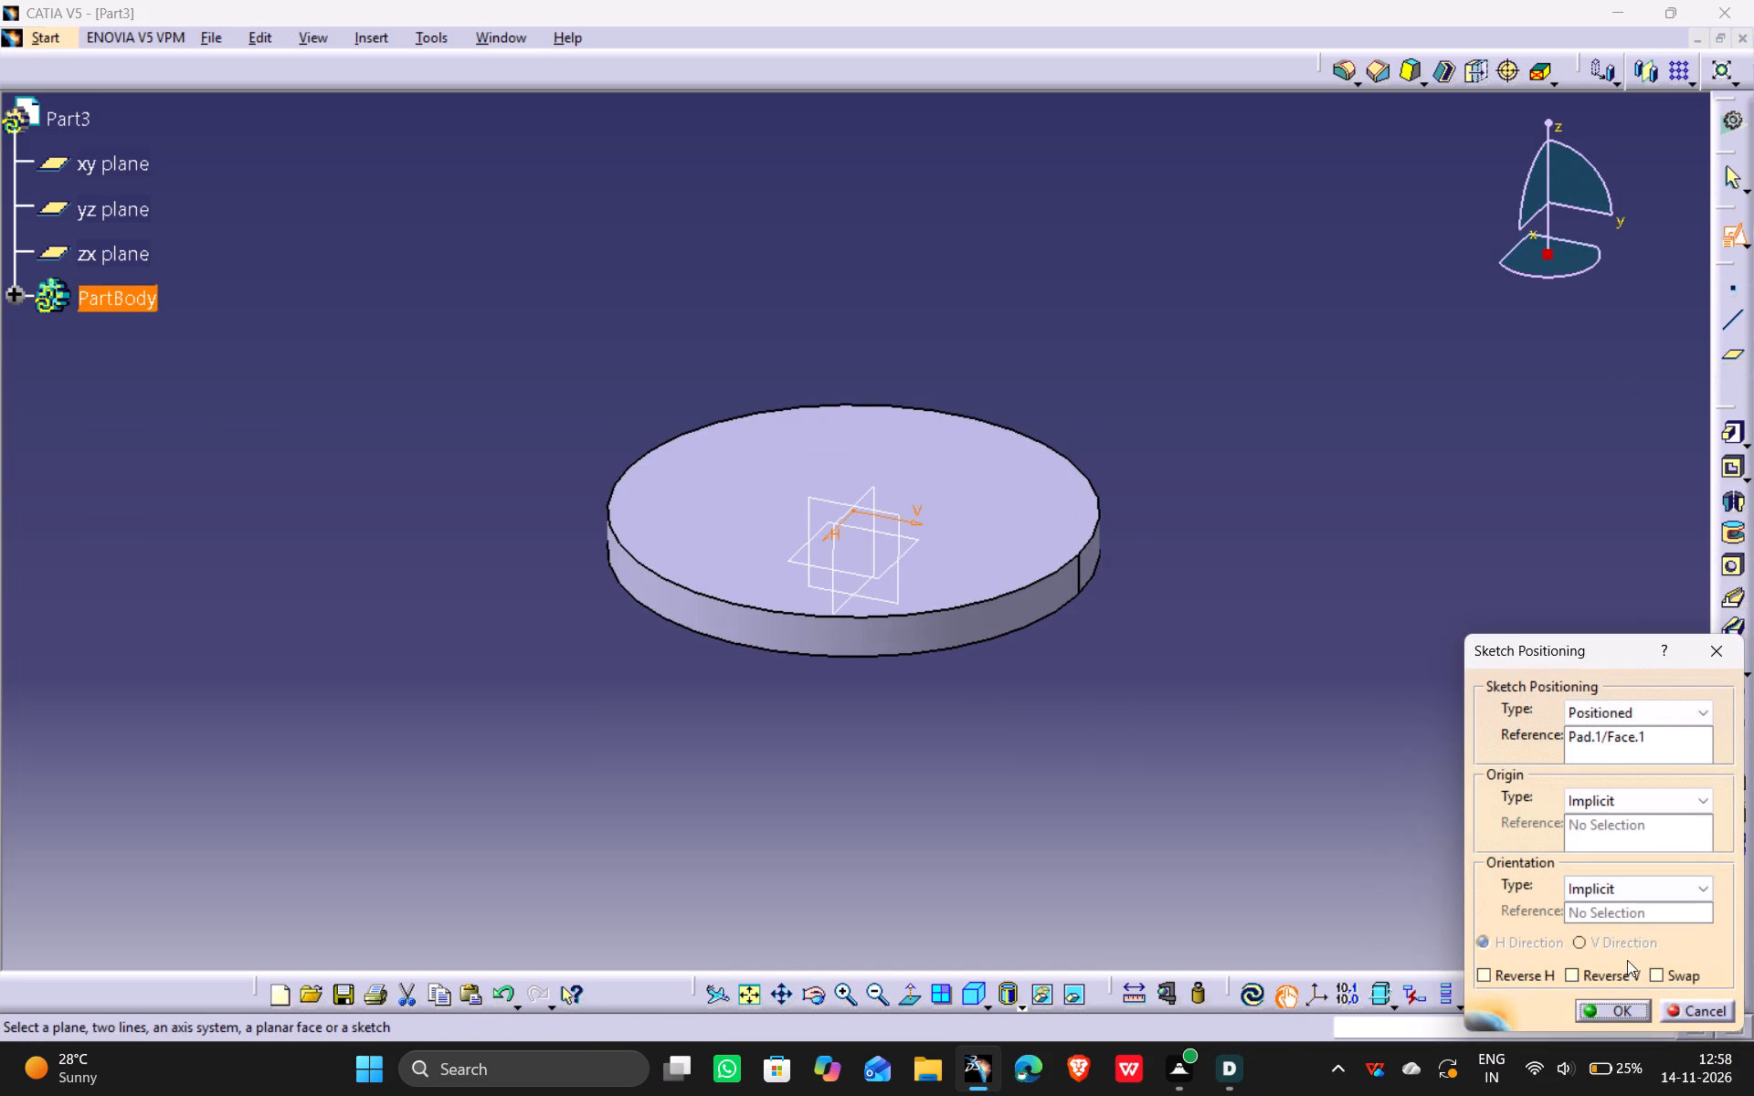
left_click(1536, 977)
left_click(1617, 973)
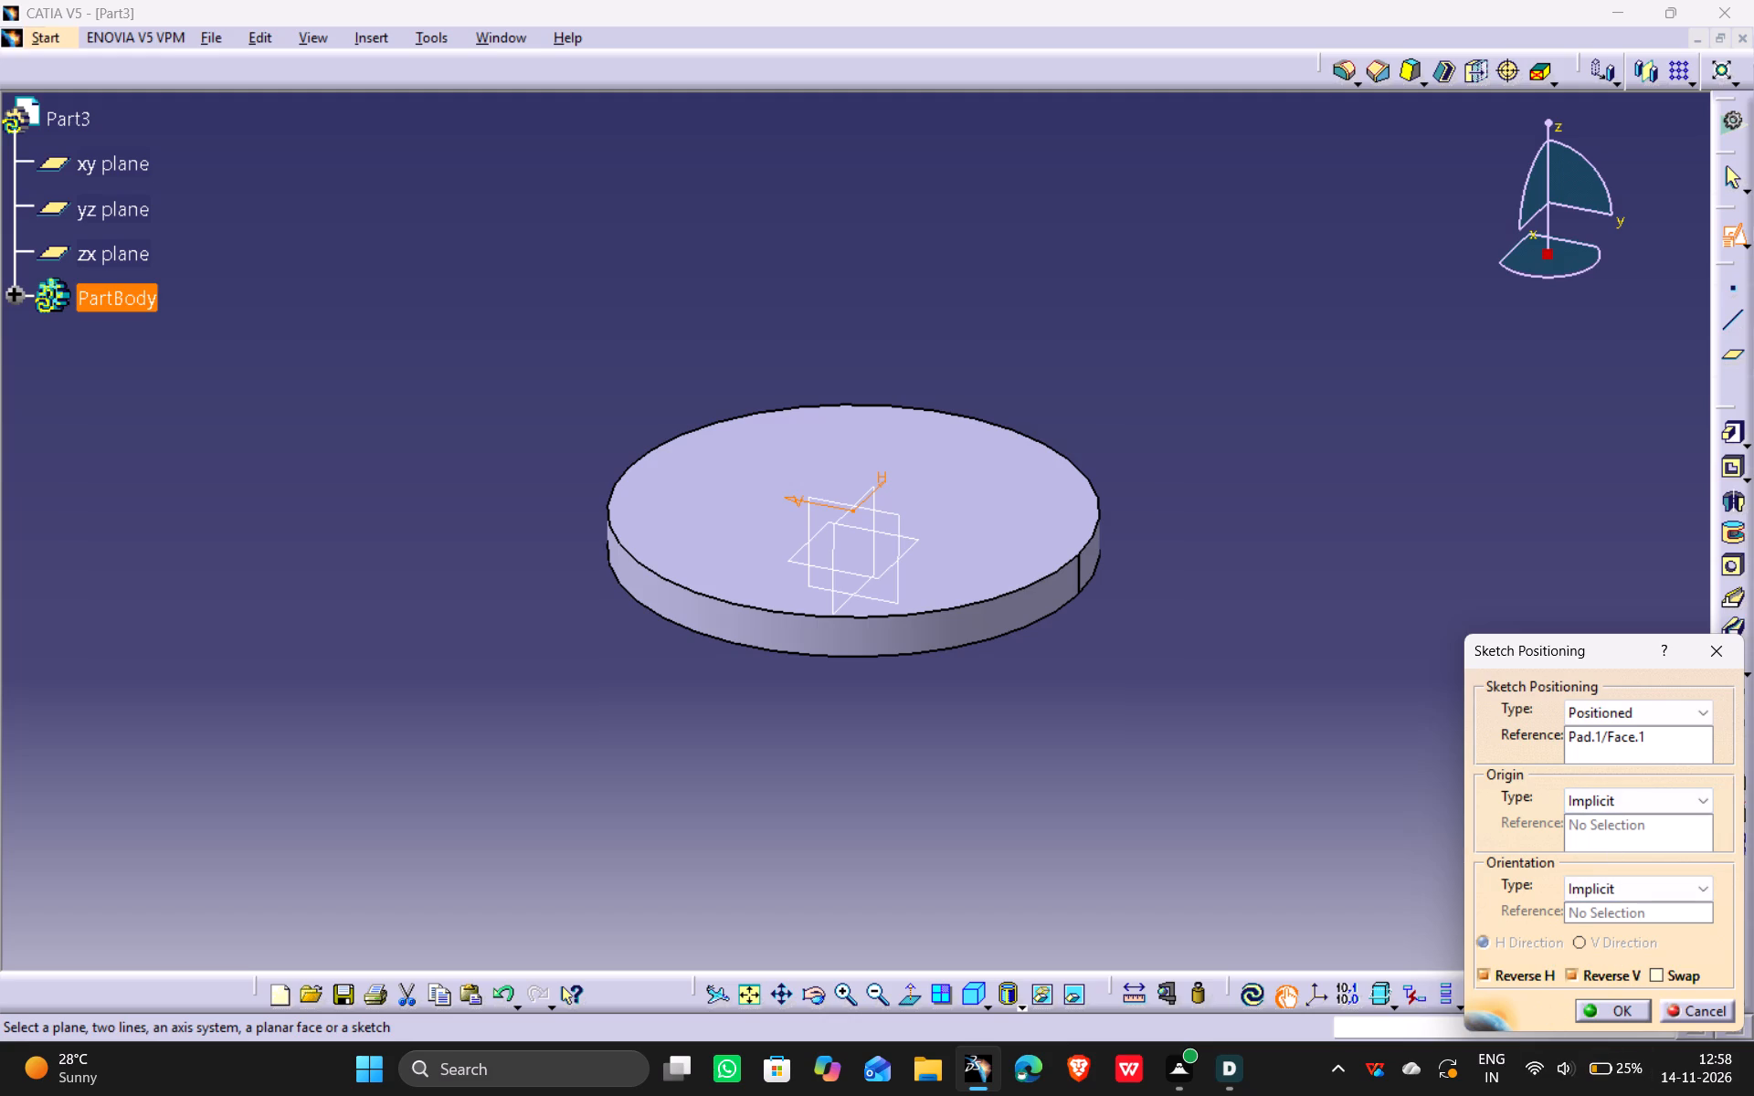
left_click(1604, 1010)
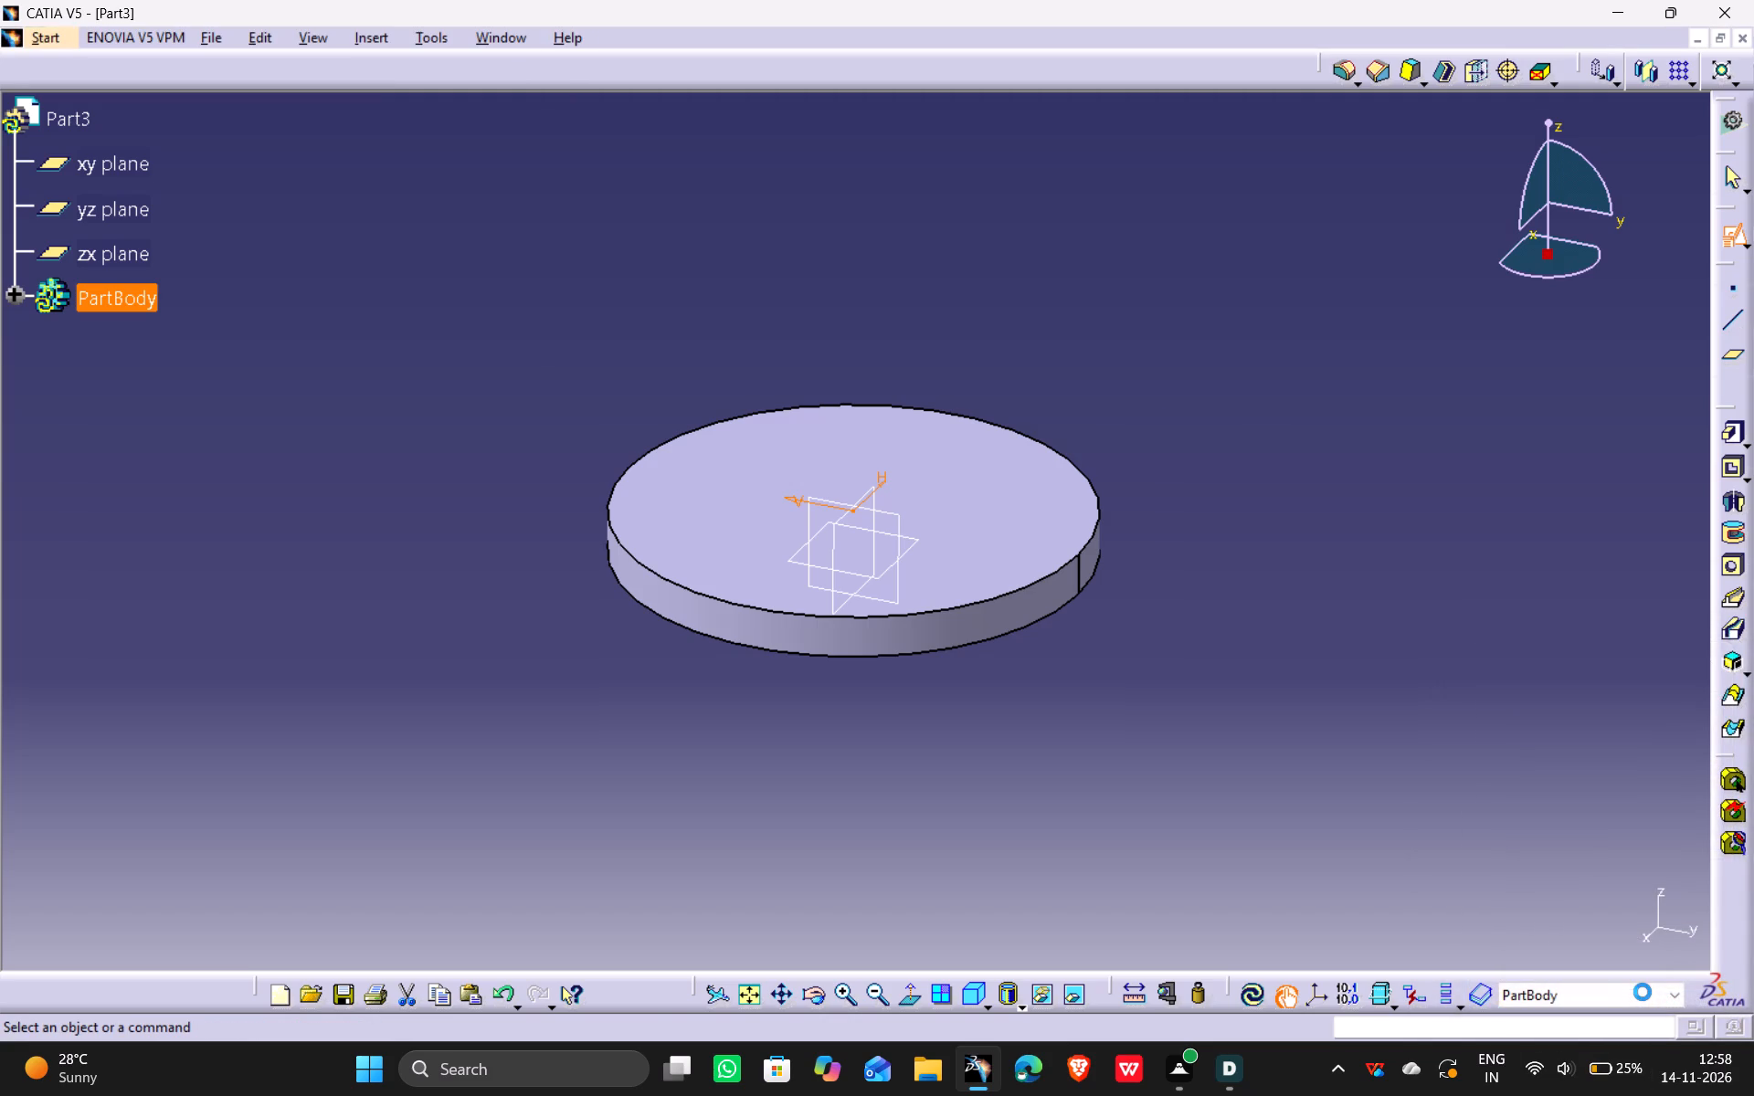
Sketch a hexagon centred on the origin at 0 deg, about 50 mm across flats, on the disc face.
middle_click_drag(1189, 574, 1213, 680)
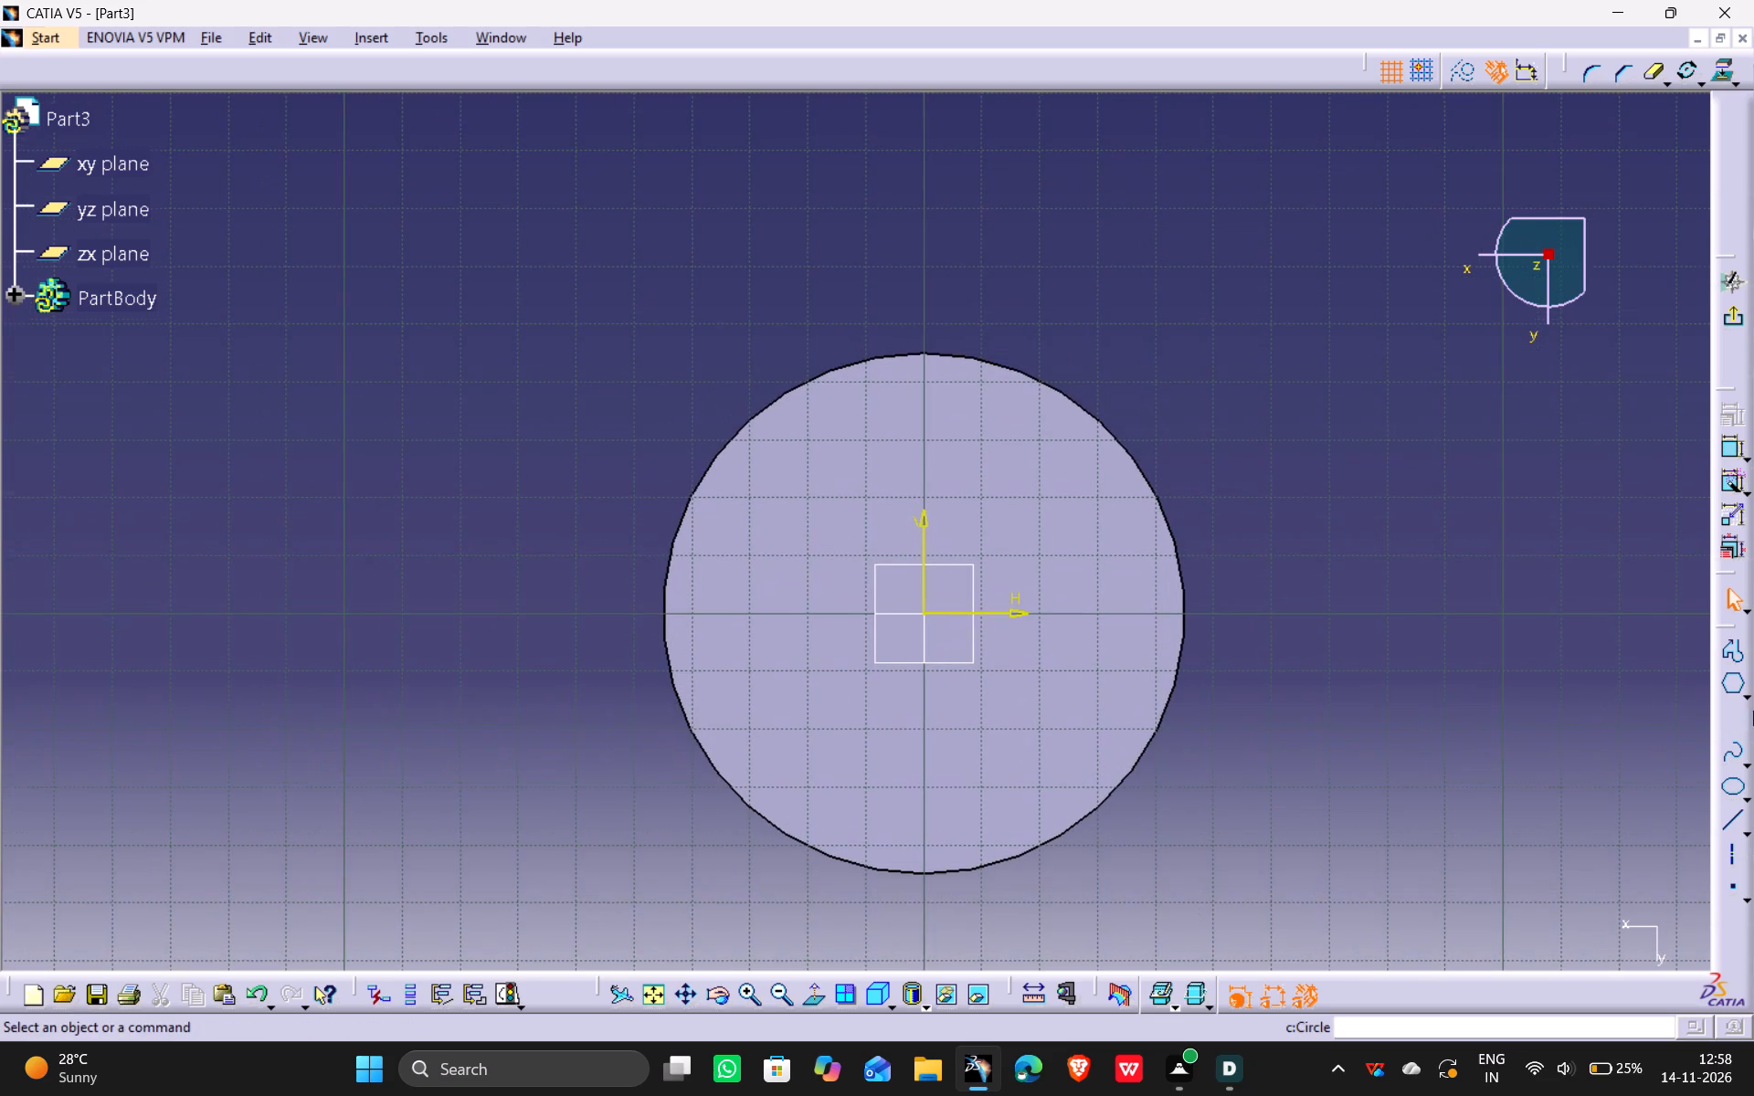
left_click(1735, 689)
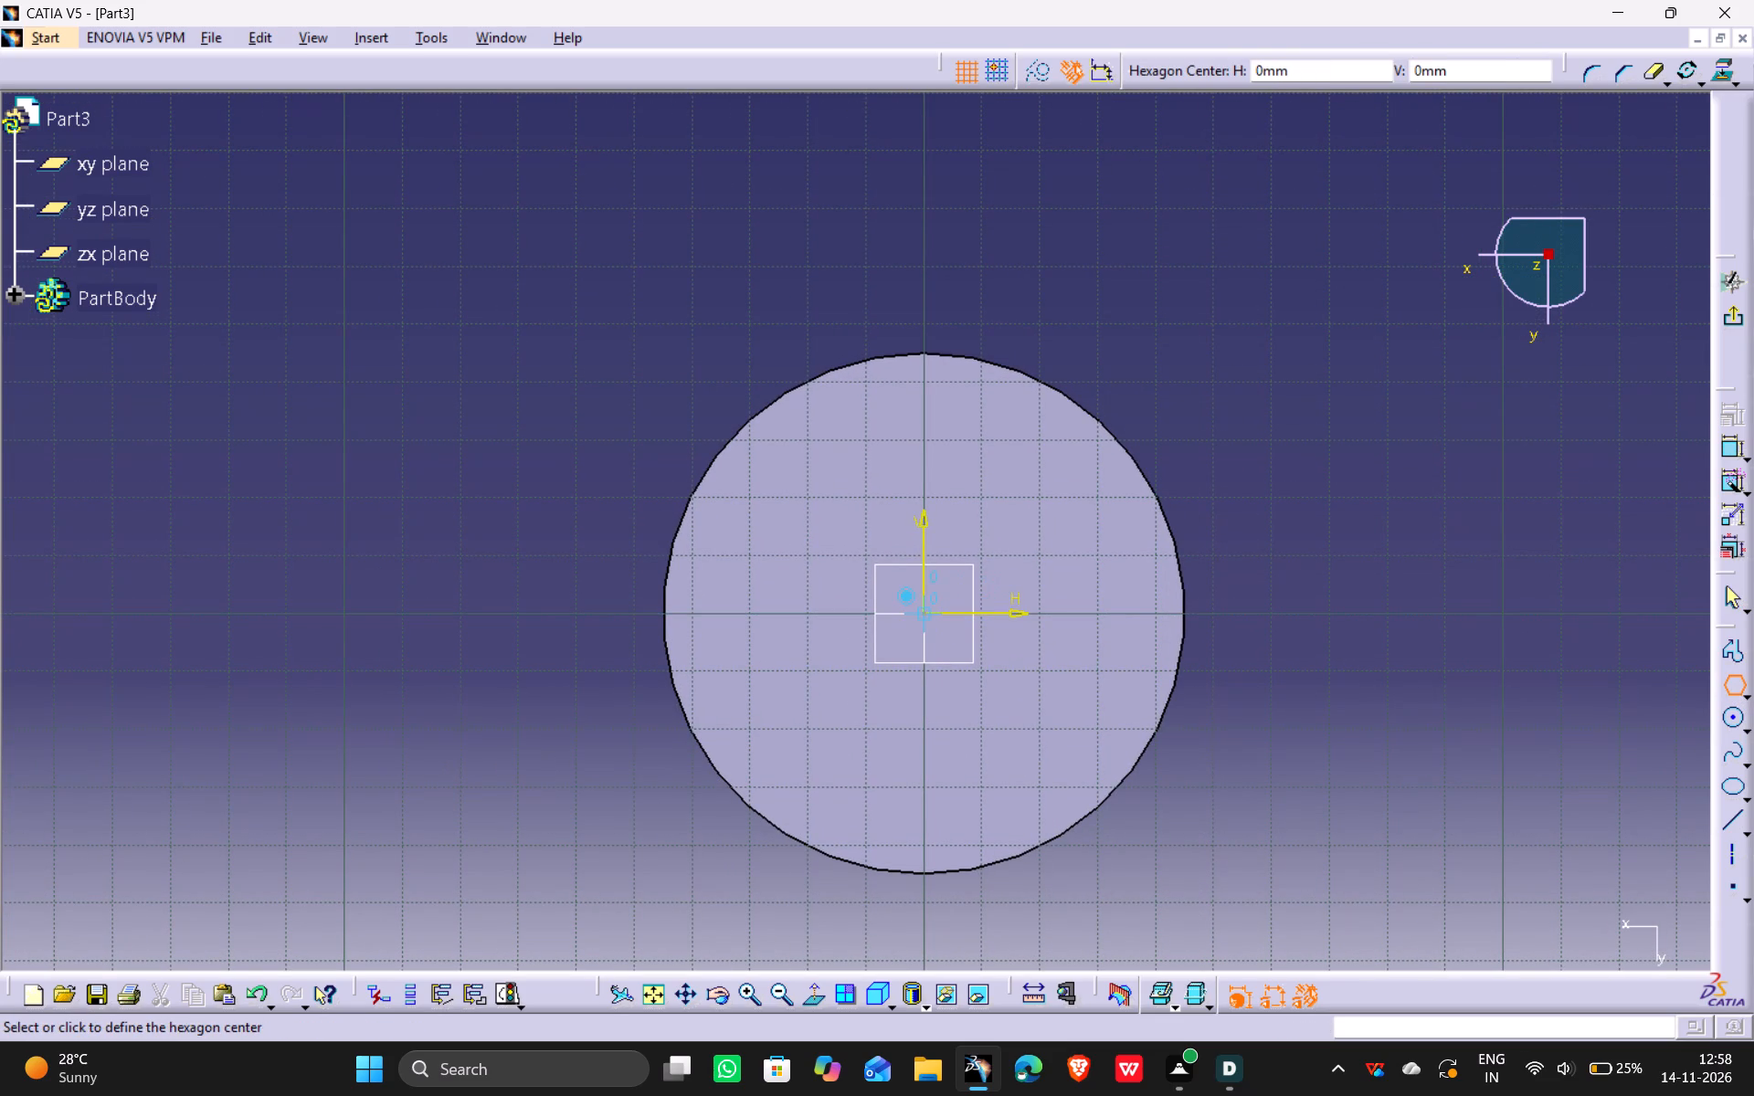
left_click(921, 615)
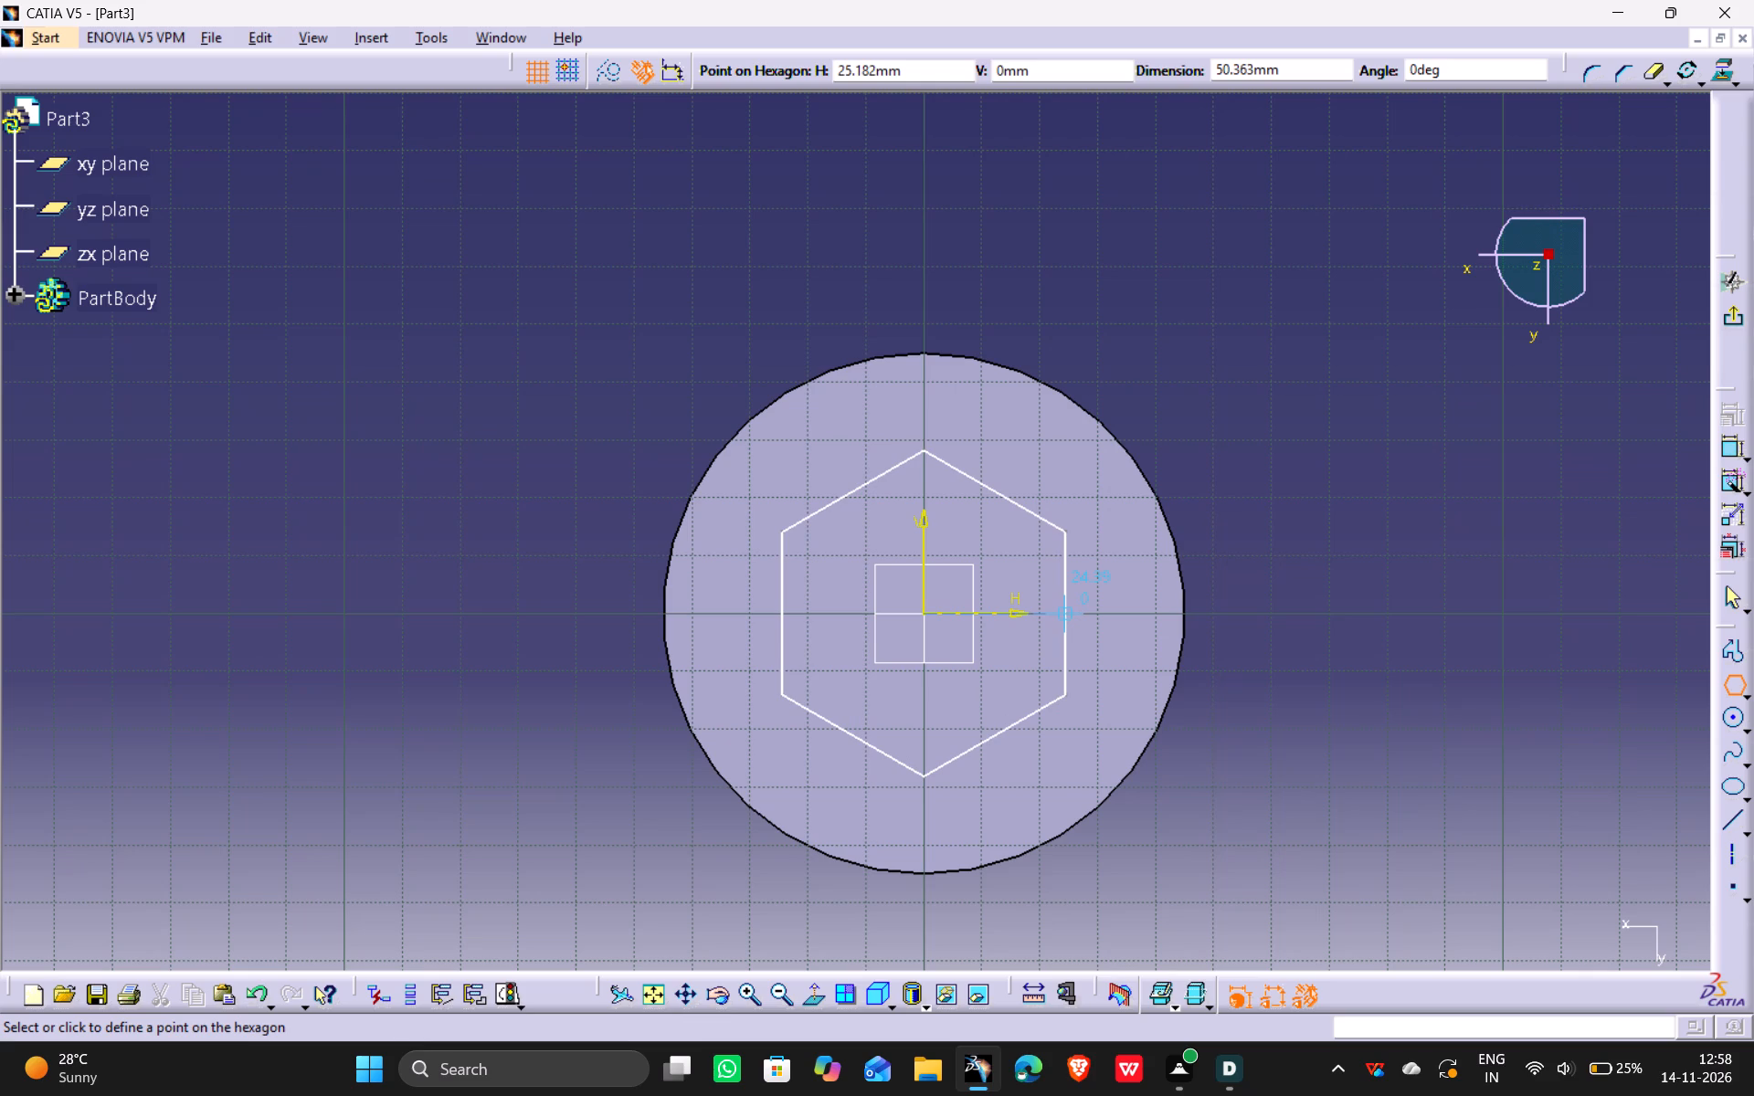
left_click(1072, 613)
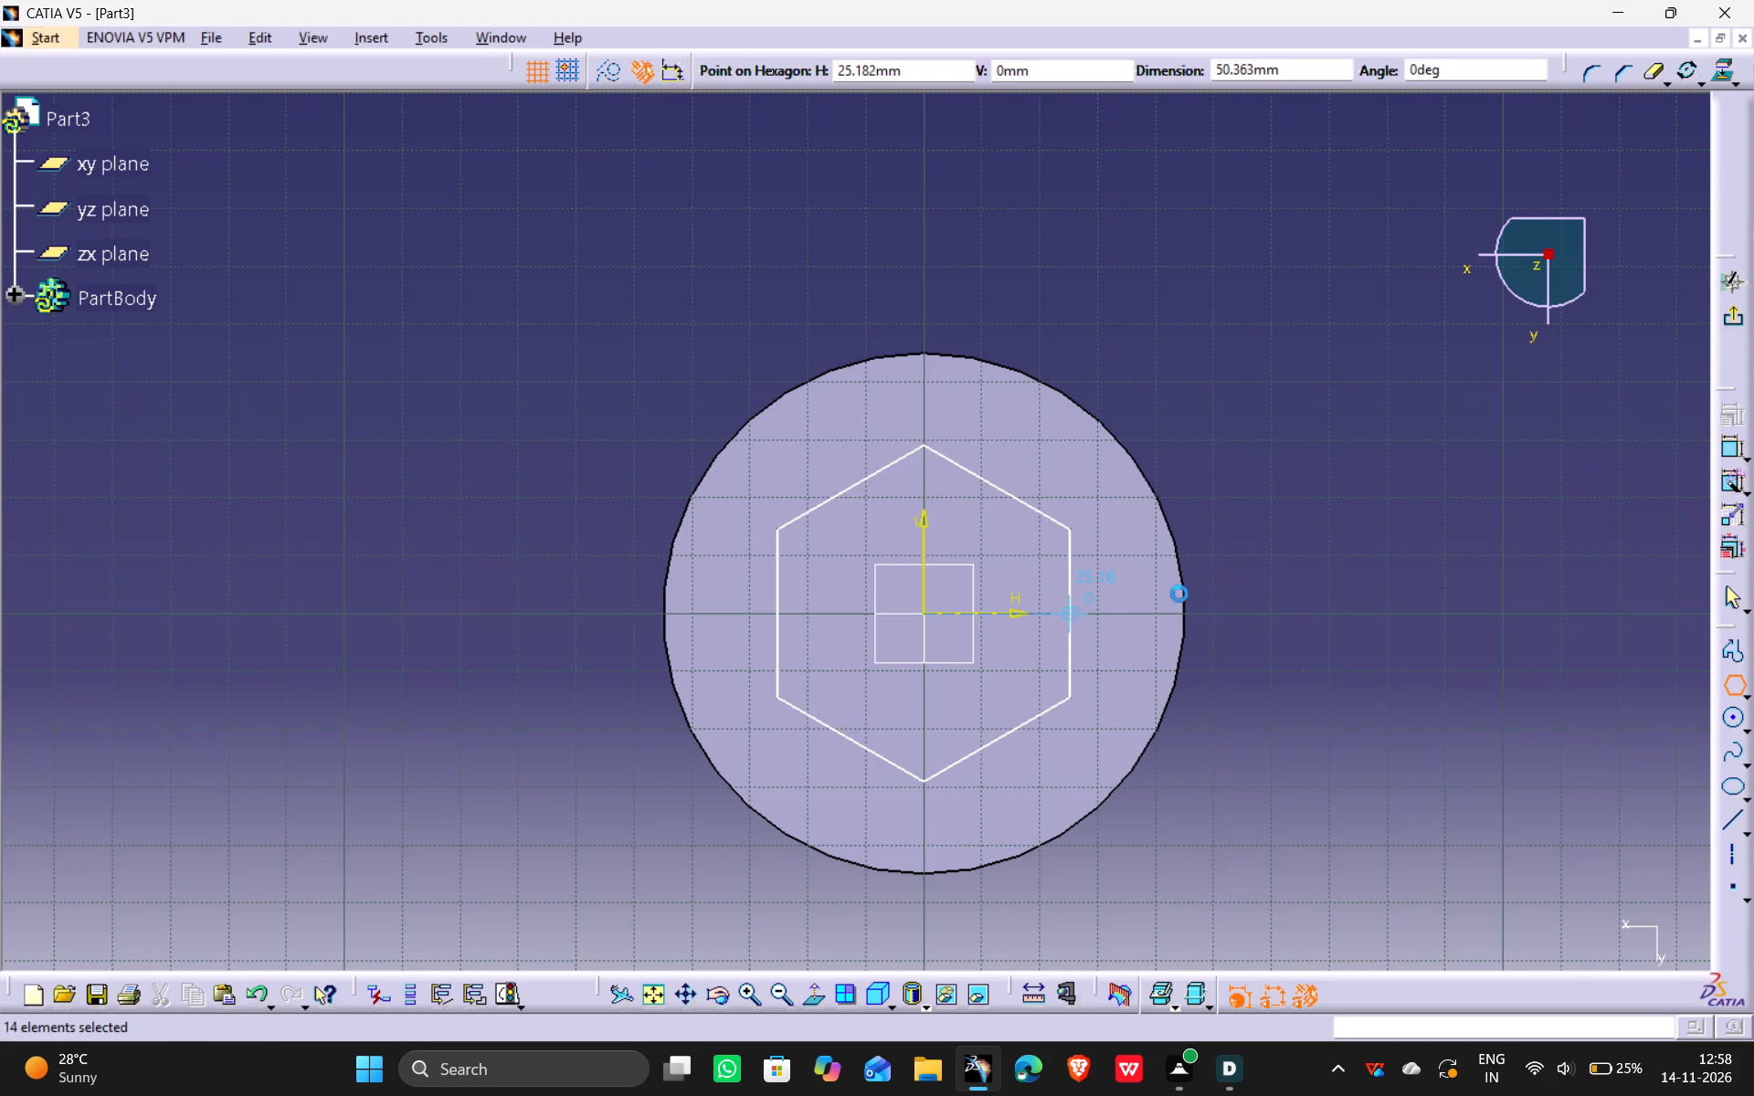
Constrain the hexagon's vertical side to a length of 25 mm and exit the sketch.
left_click(1618, 467)
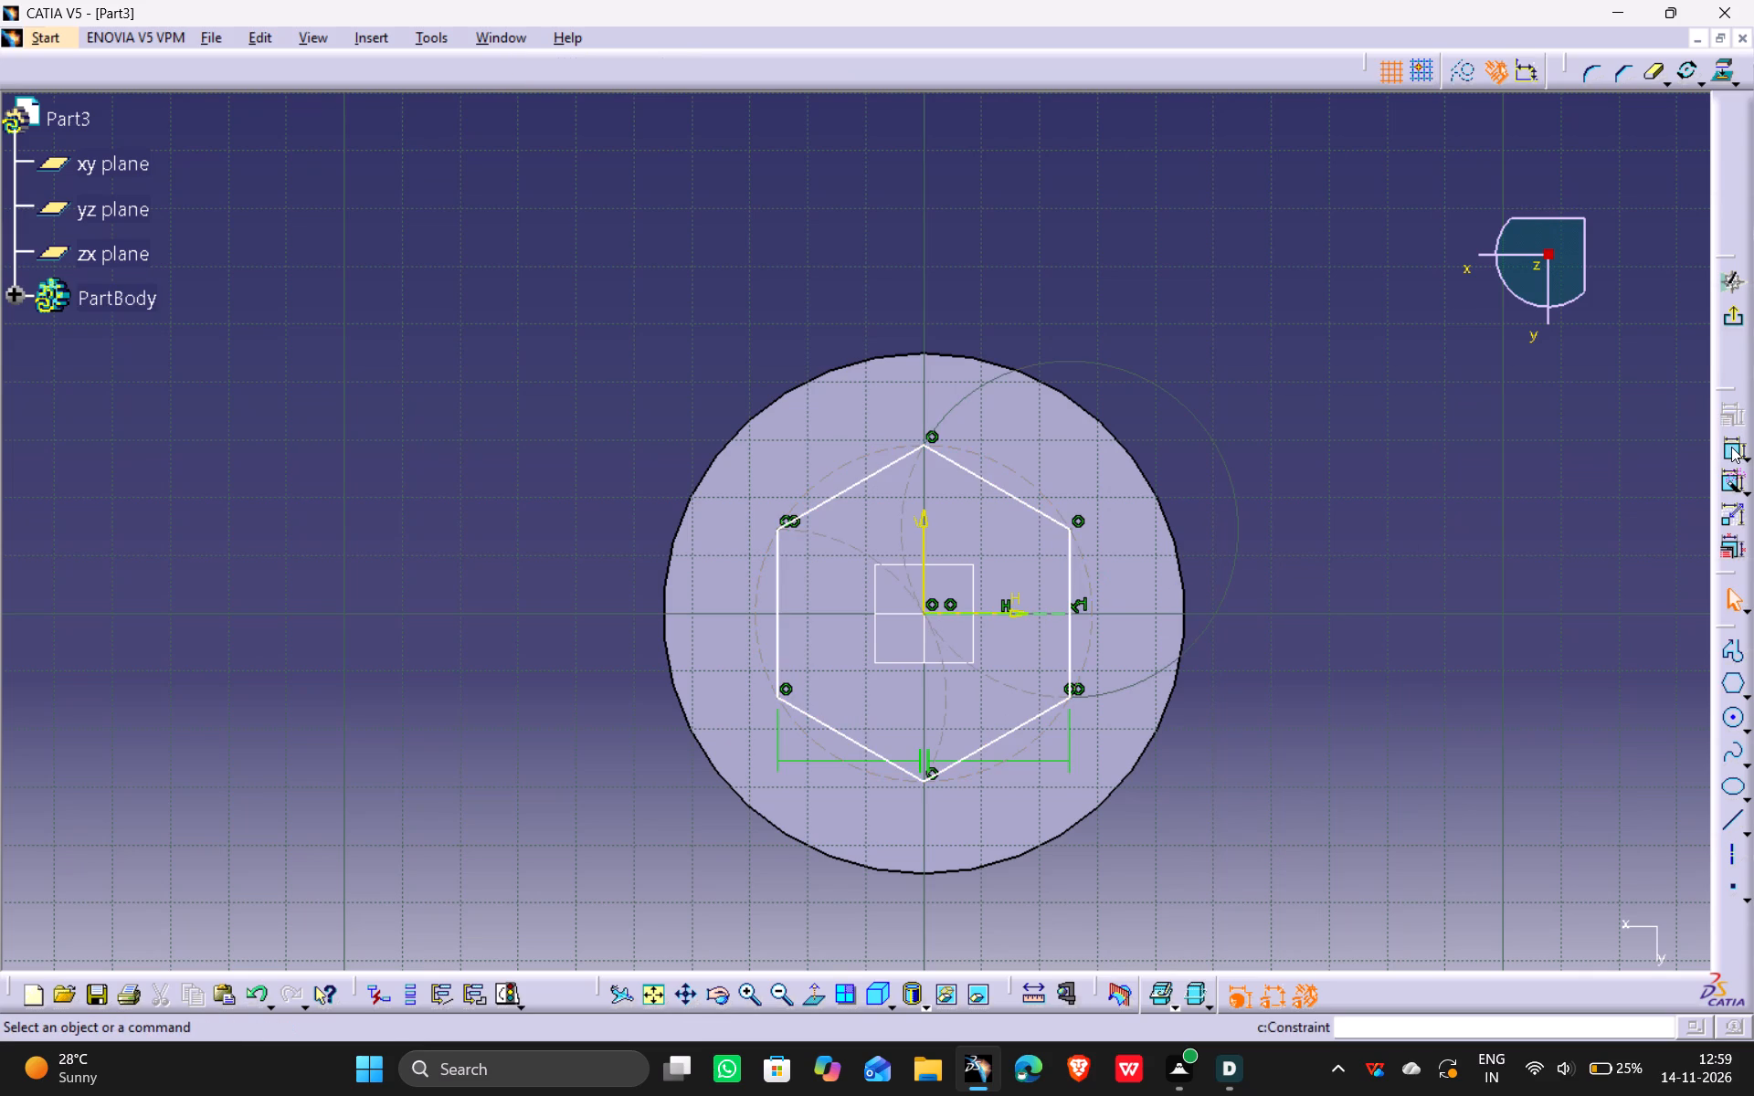
left_click(1730, 447)
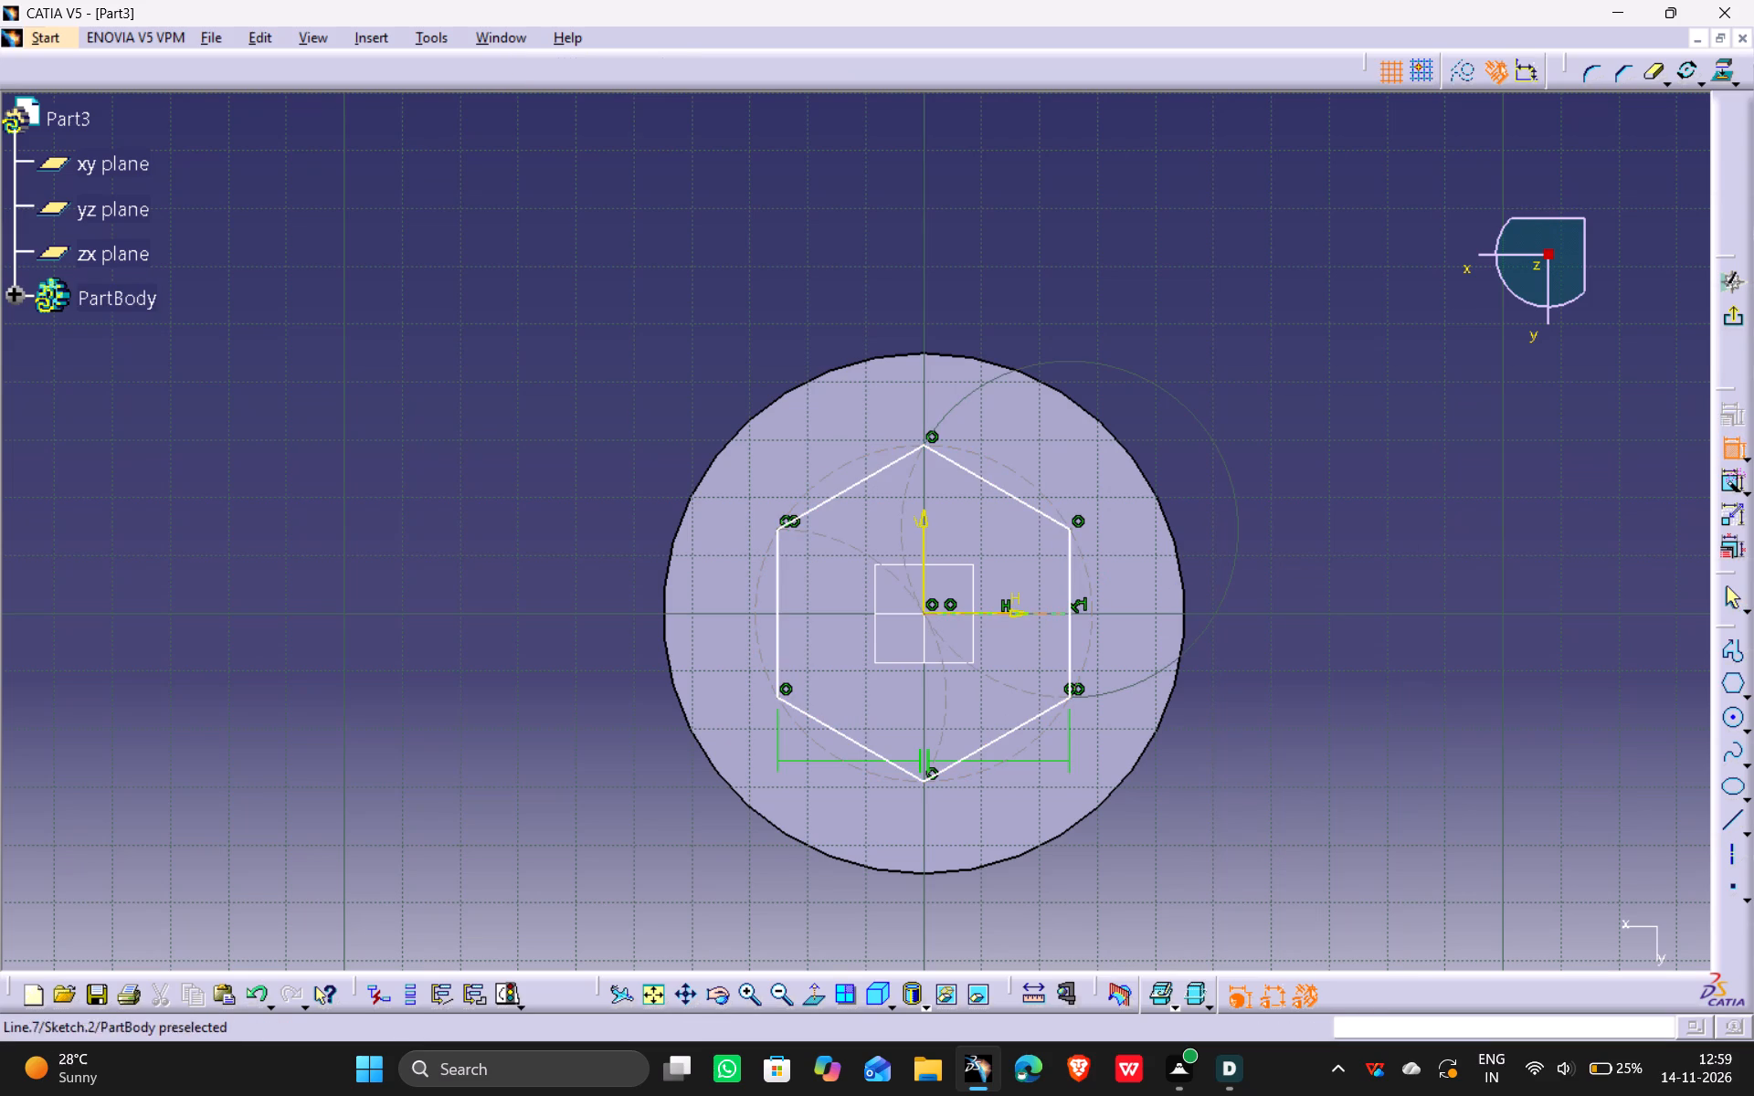
left_click(1070, 642)
left_click(1318, 601)
double_click(1317, 597)
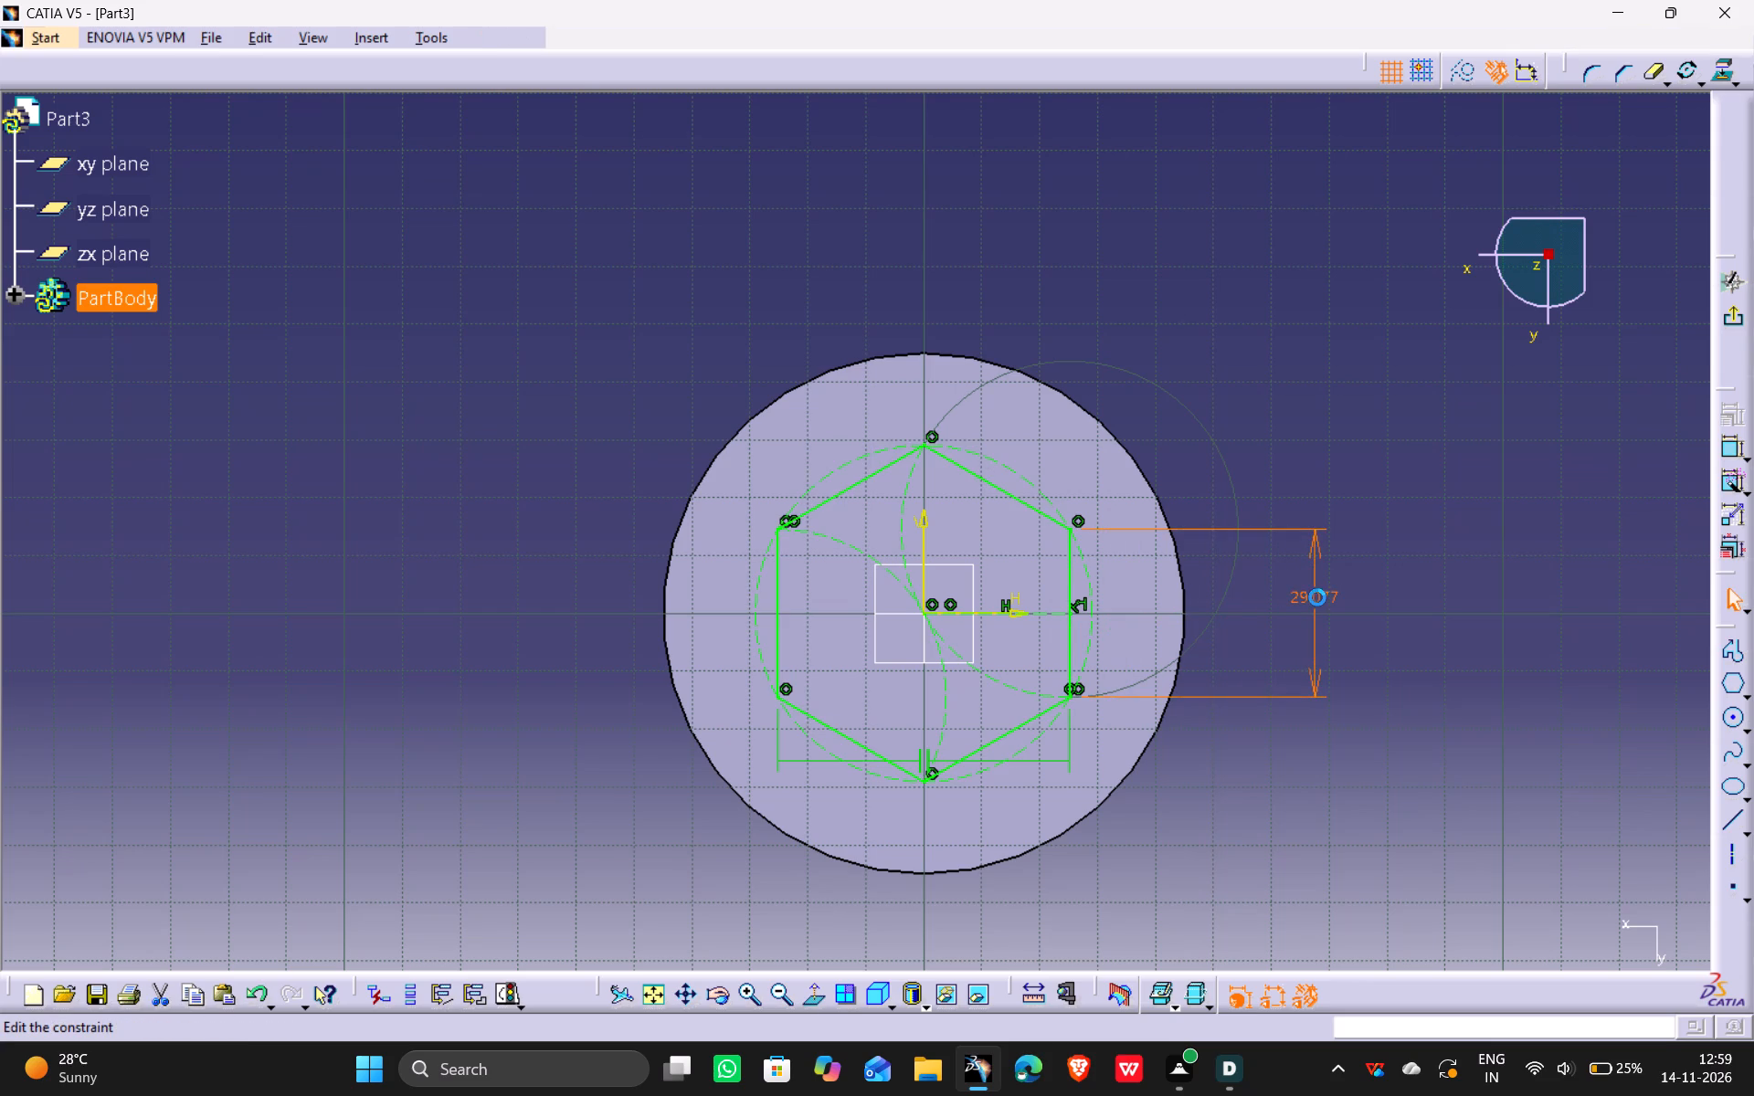
type("25")
key("Return")
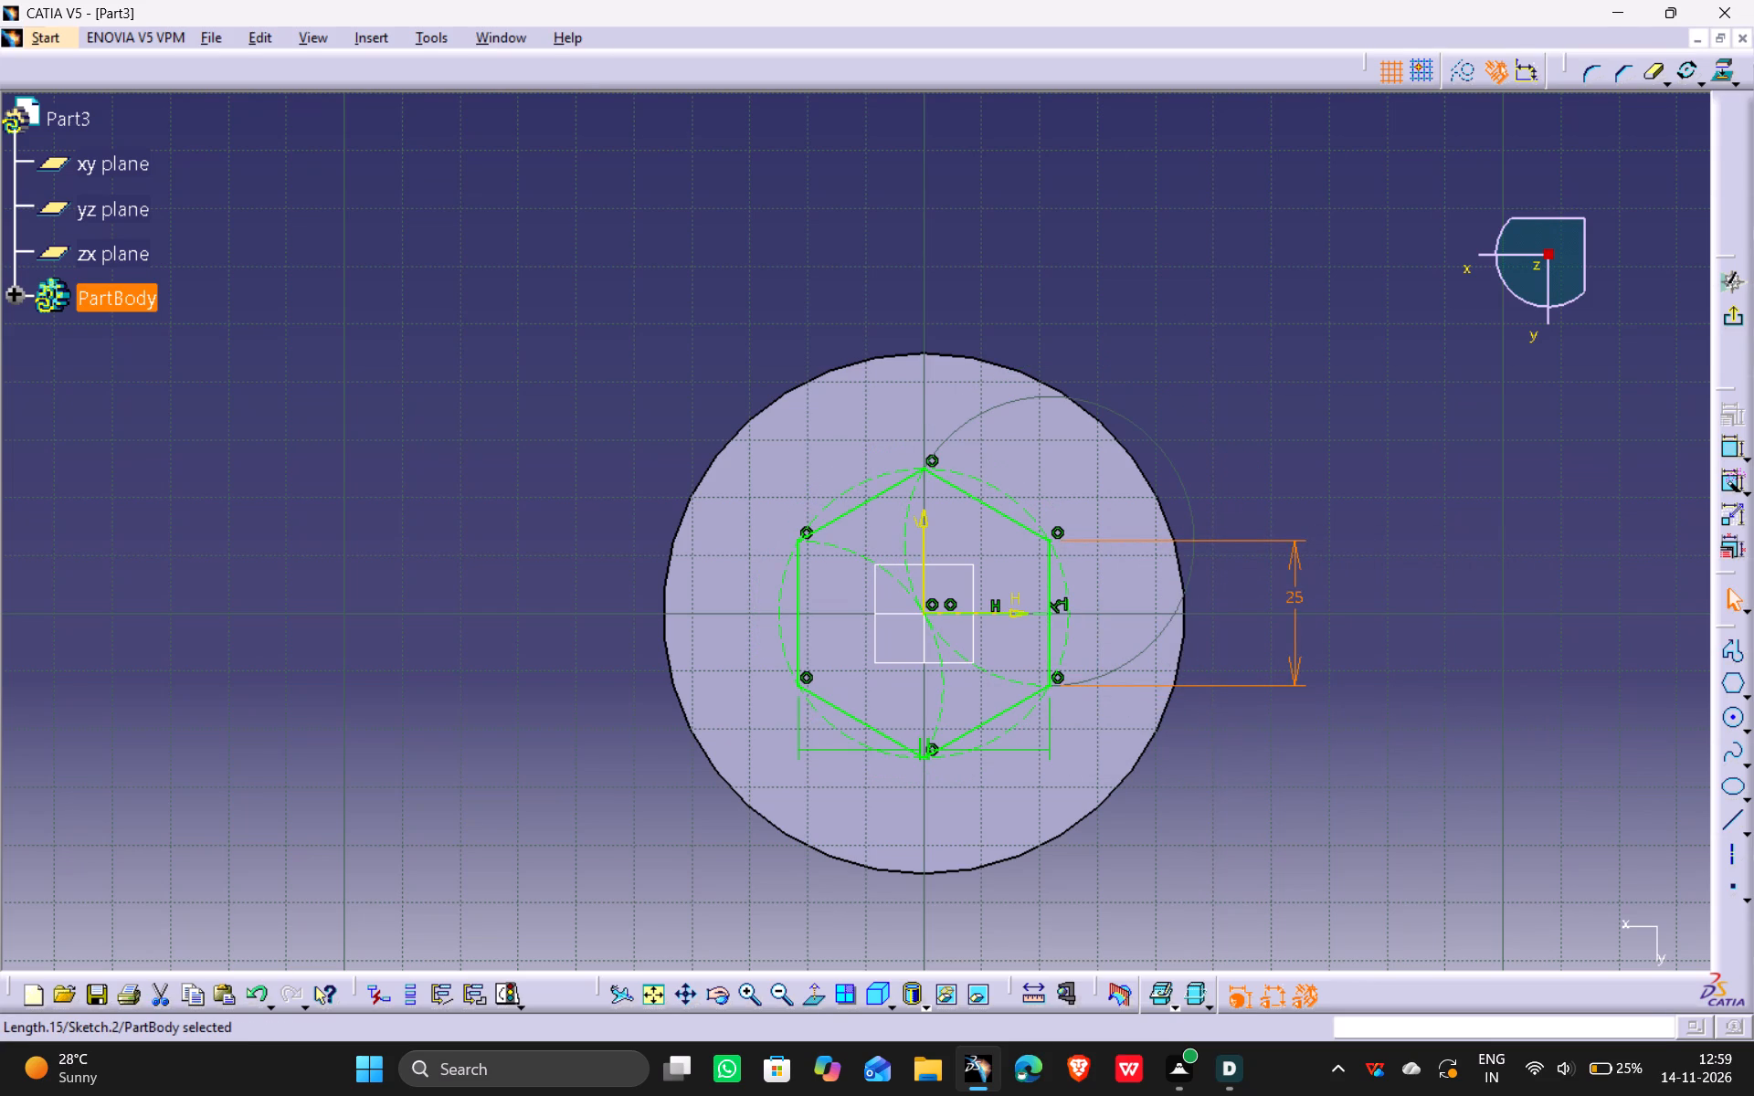
left_click(1731, 319)
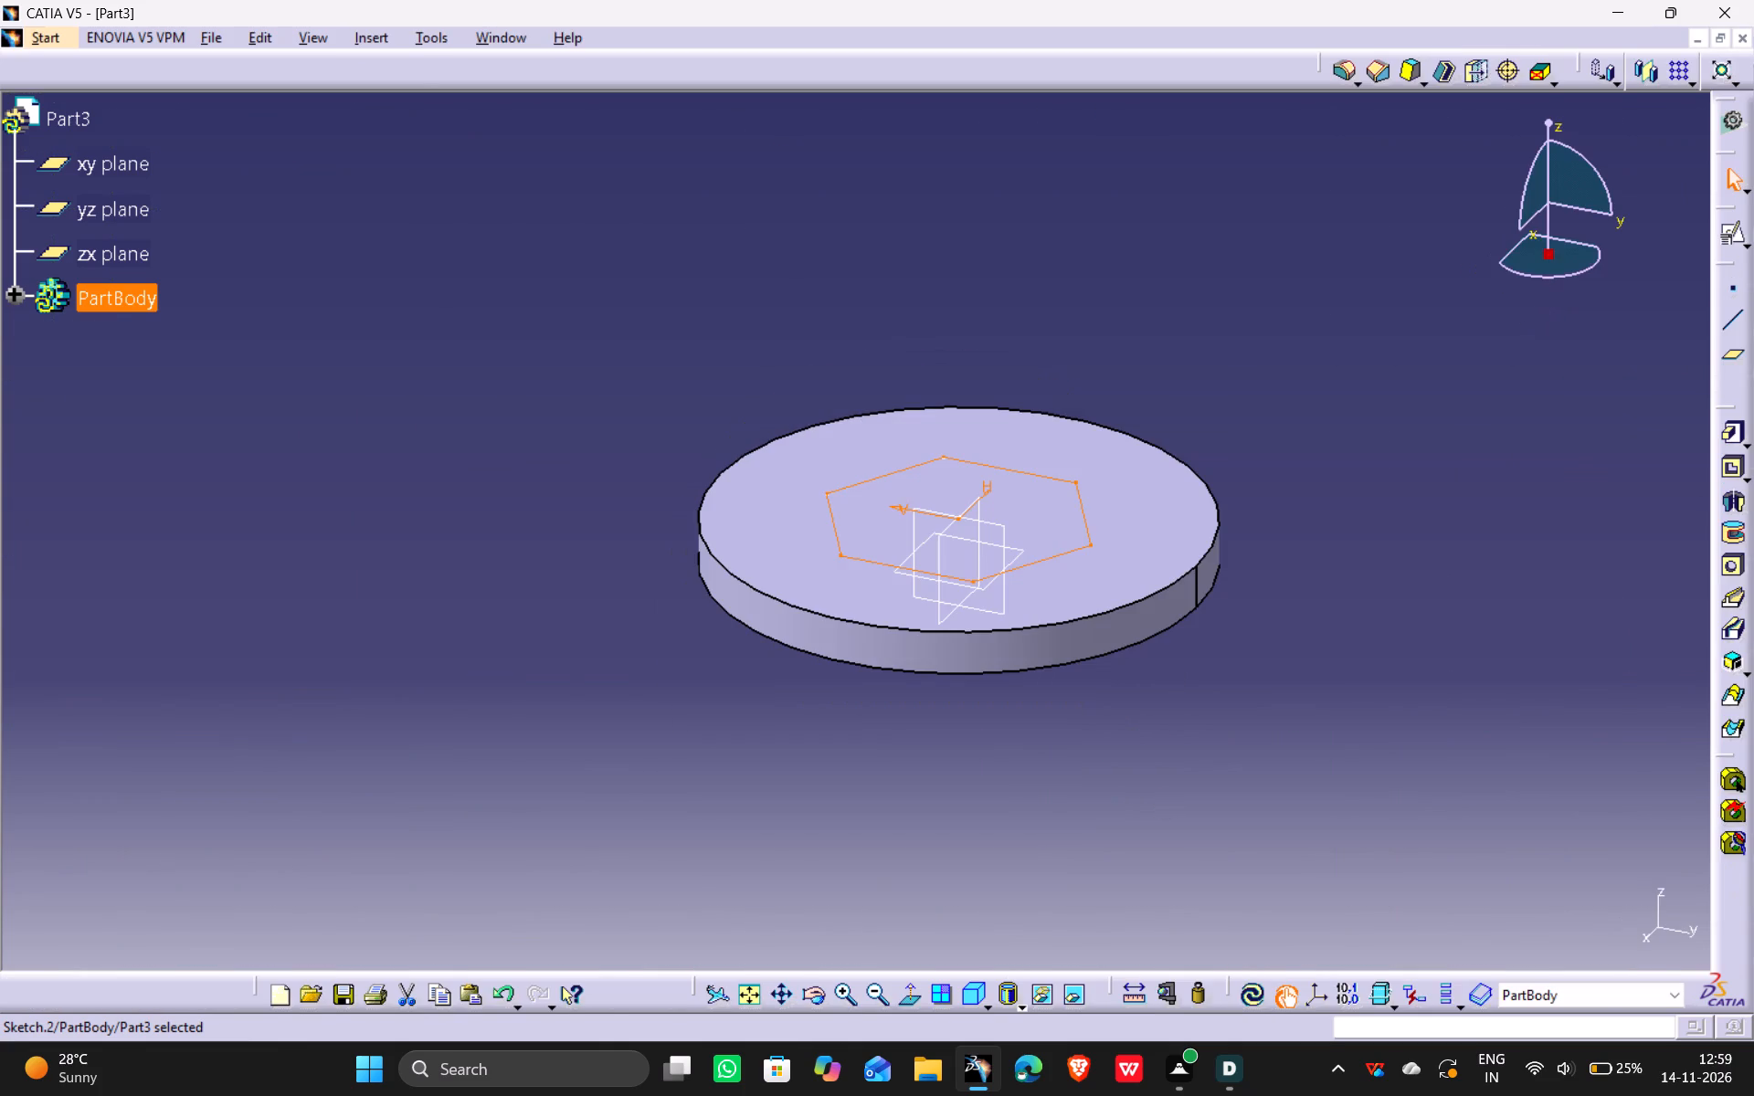
Pad the hexagon sketch to a length of 50 mm above the disc.
left_click(1730, 432)
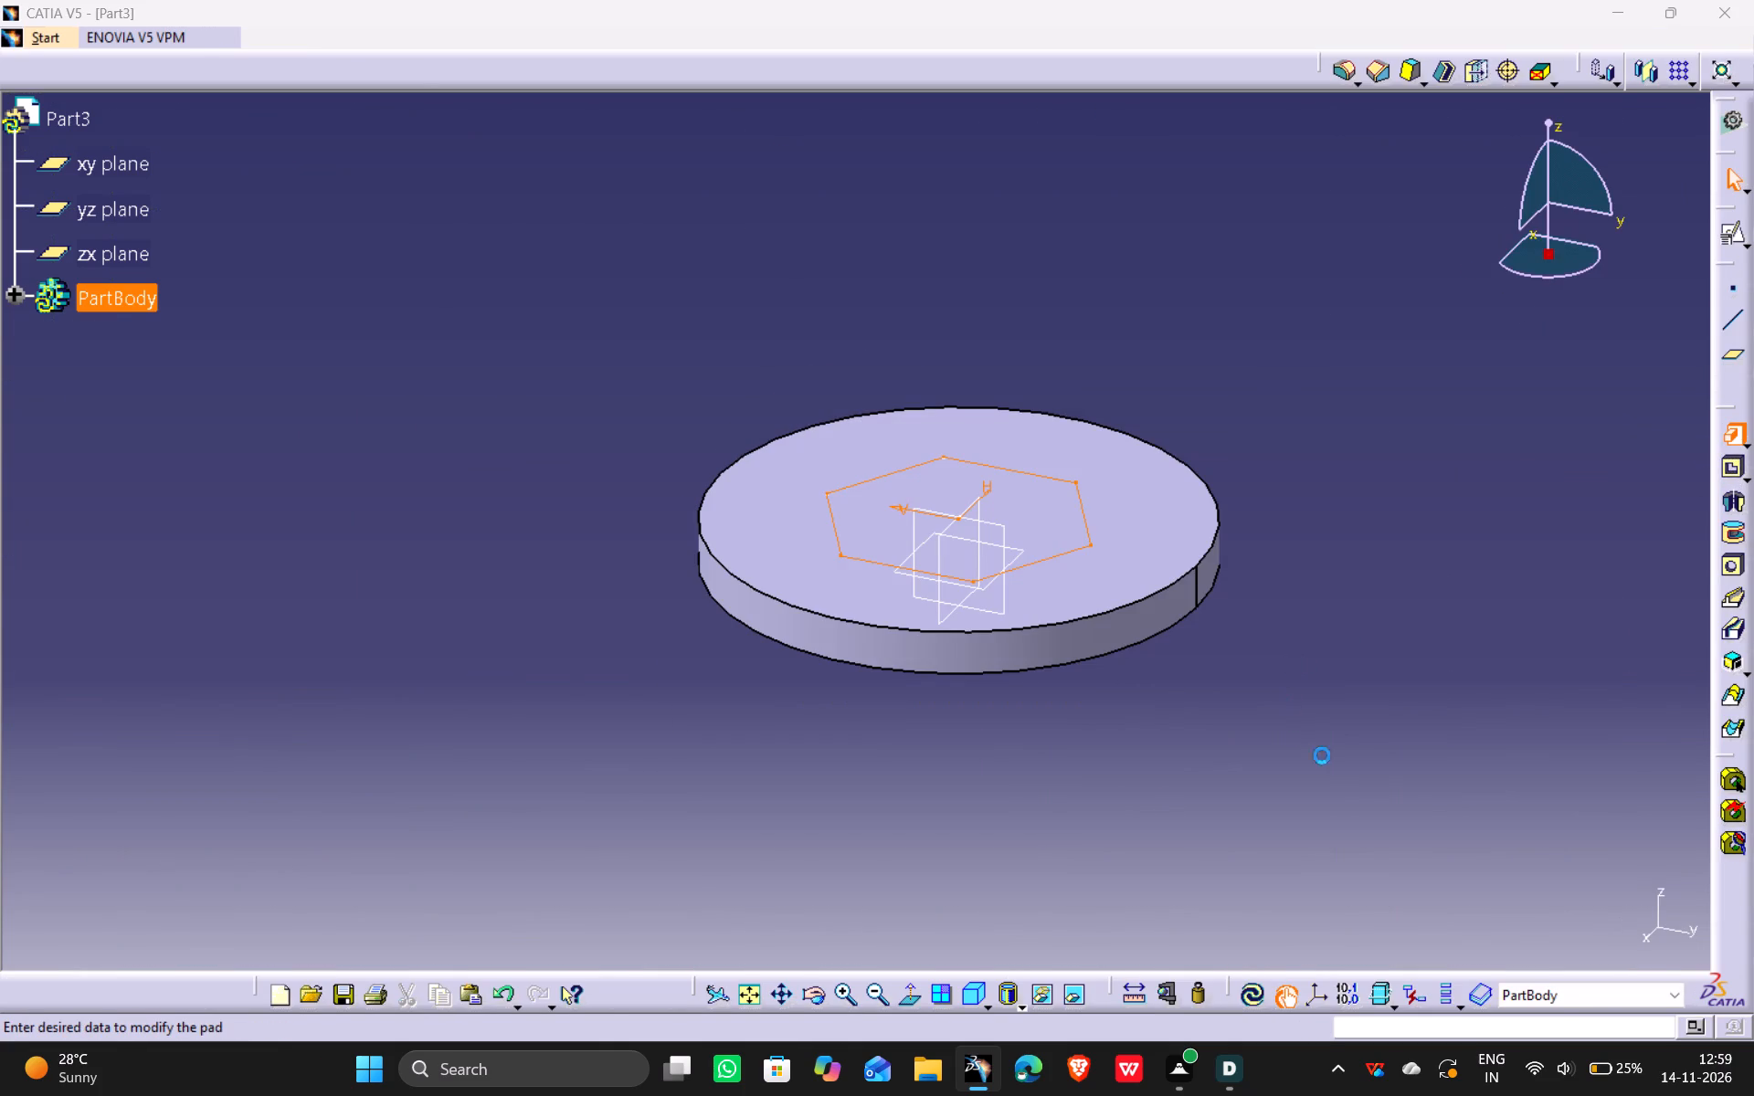
type("50")
key("Return")
left_click(1420, 471)
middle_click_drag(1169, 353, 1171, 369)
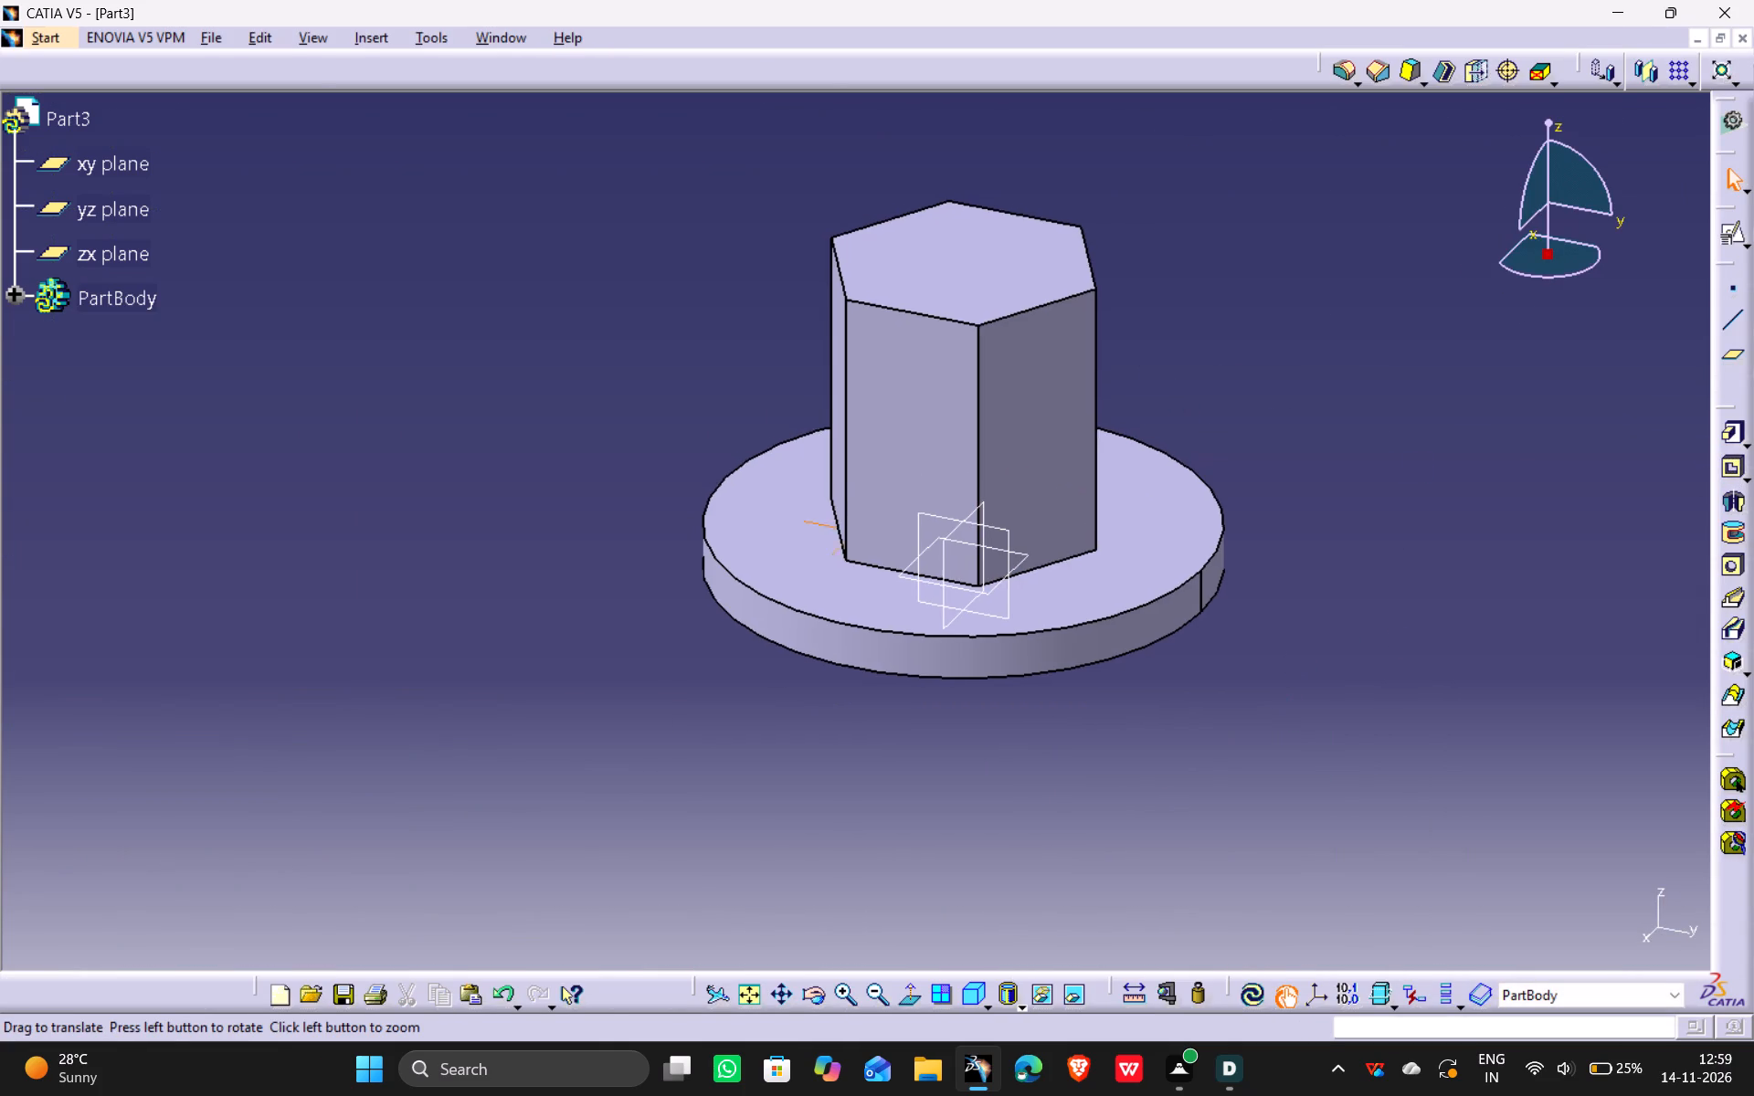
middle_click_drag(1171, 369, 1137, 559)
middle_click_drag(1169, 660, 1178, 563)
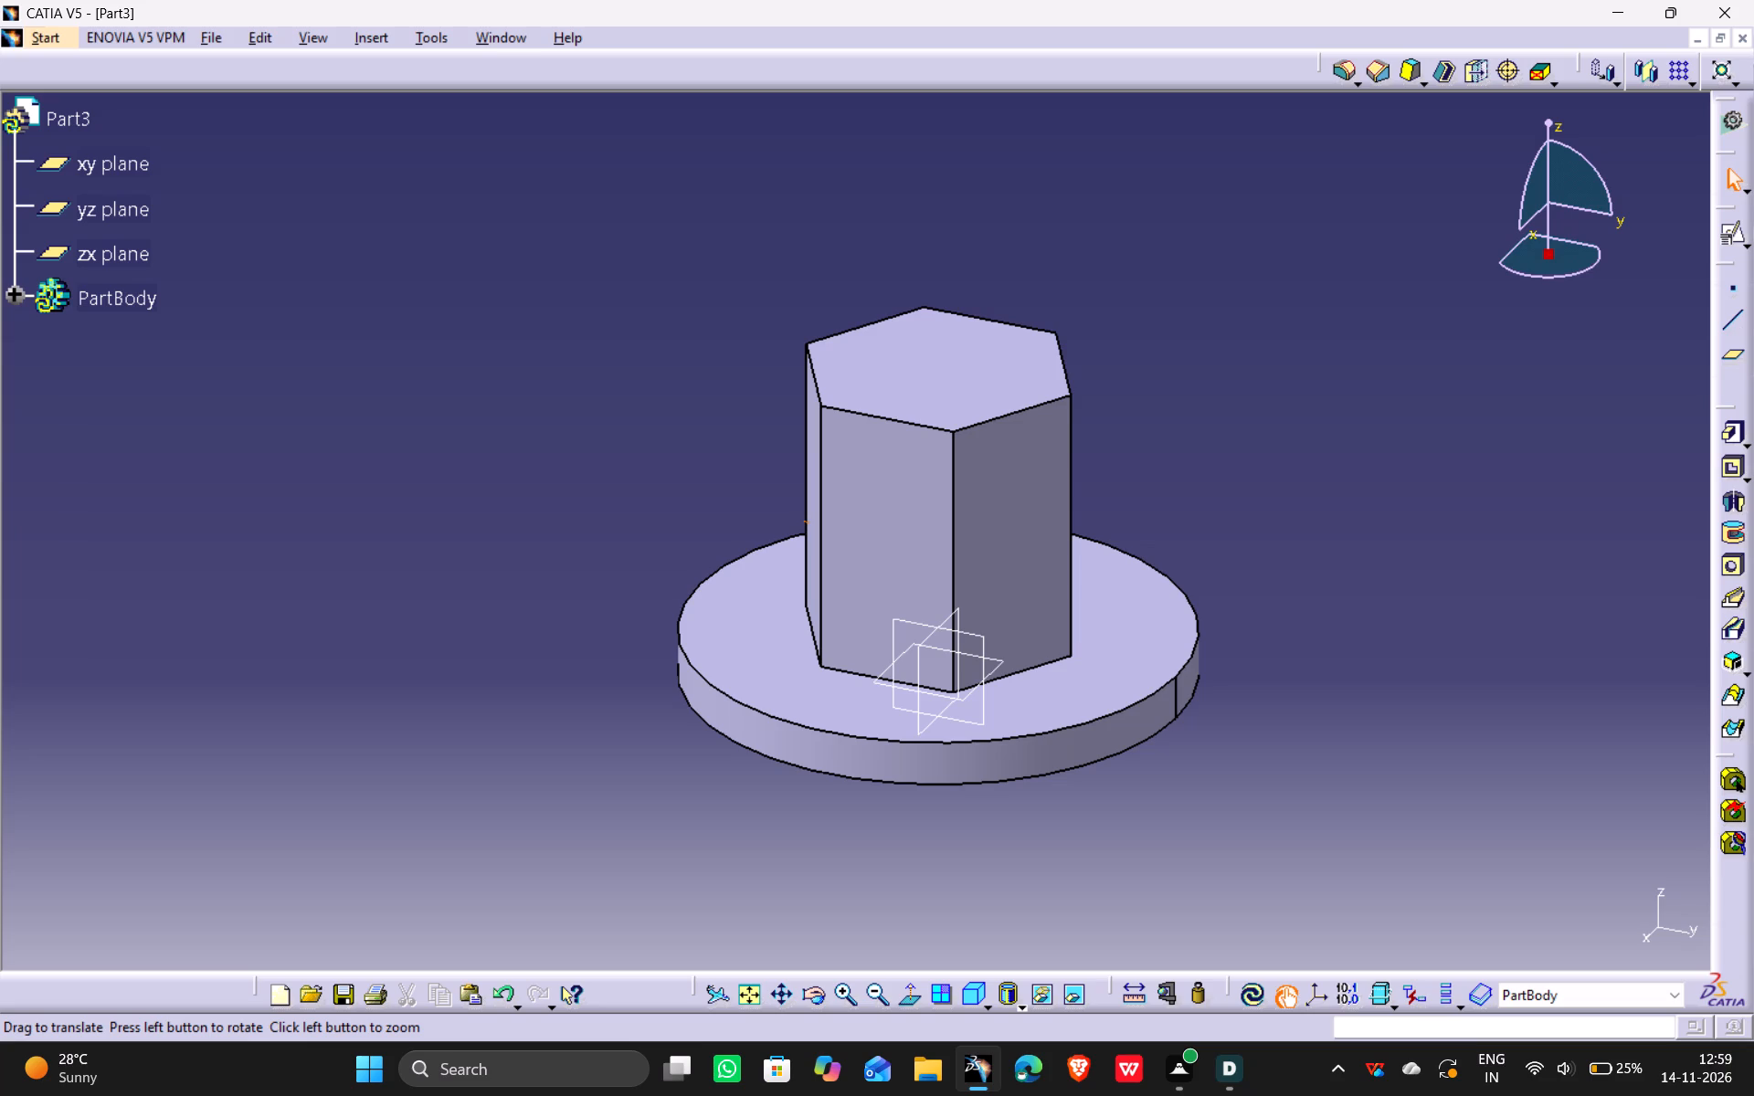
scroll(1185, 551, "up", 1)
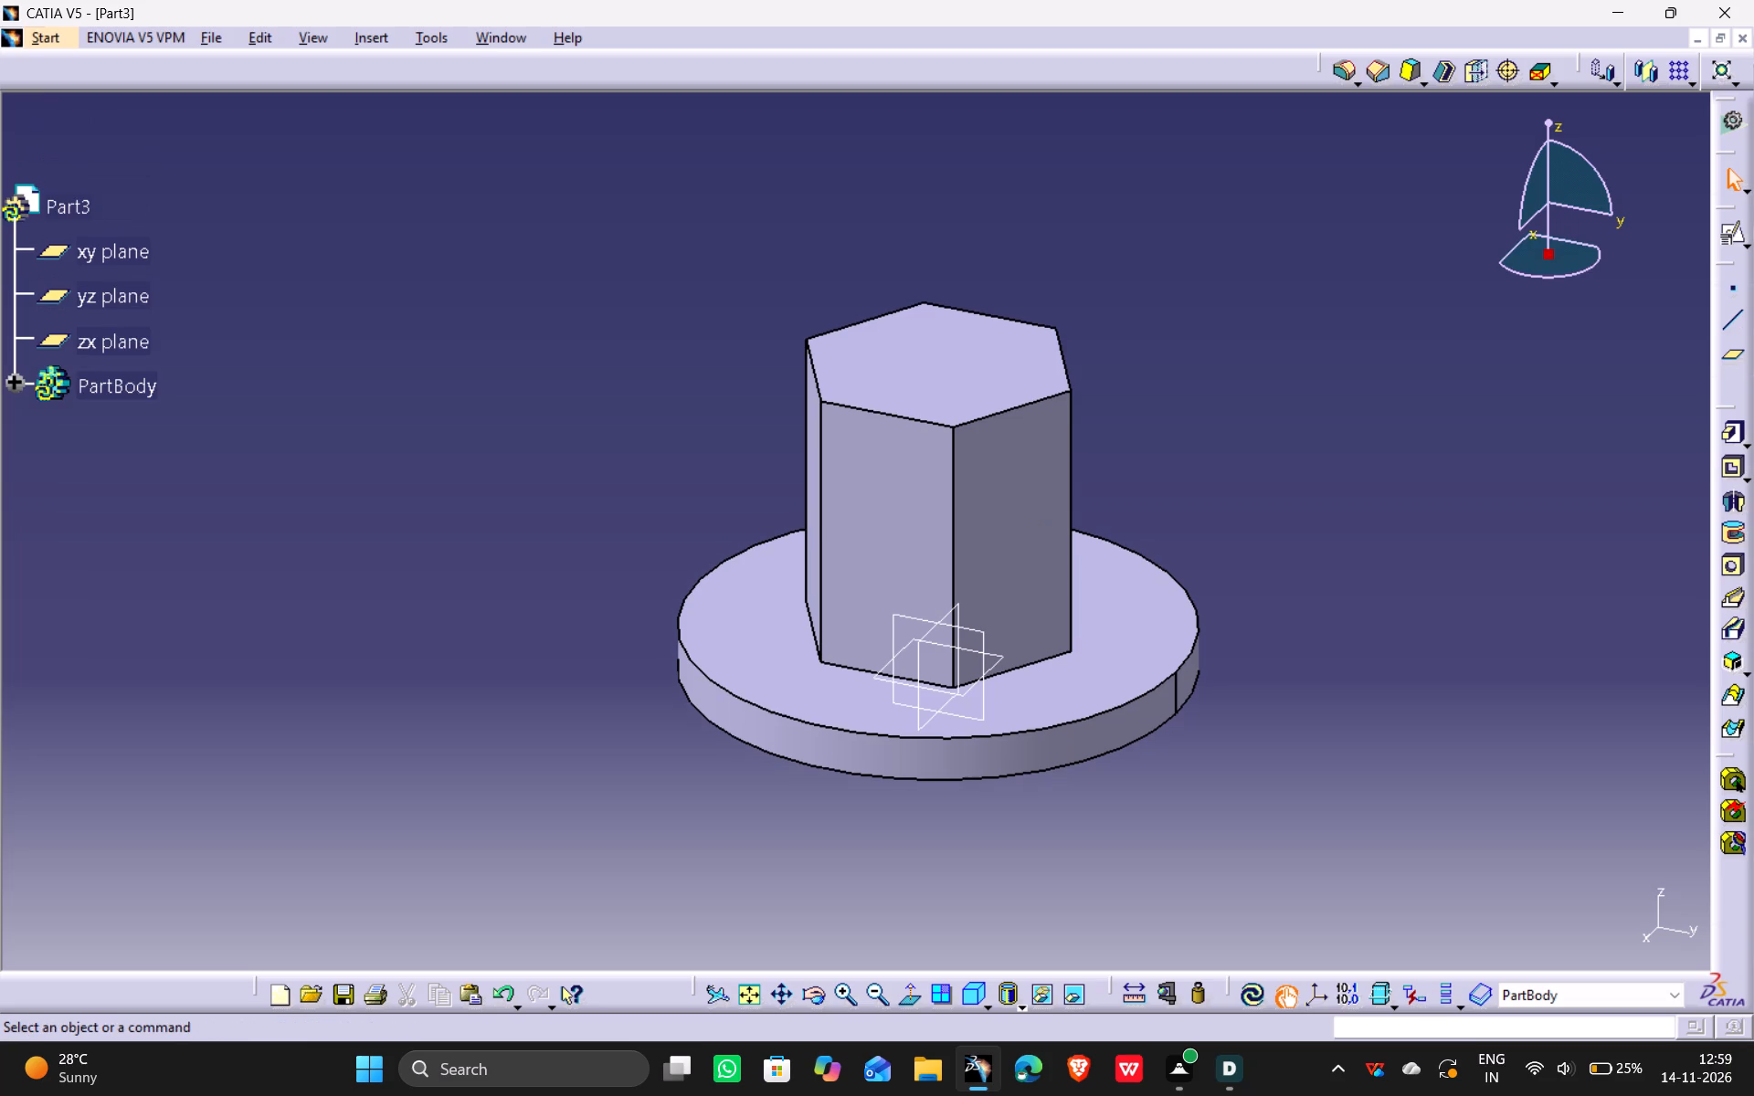
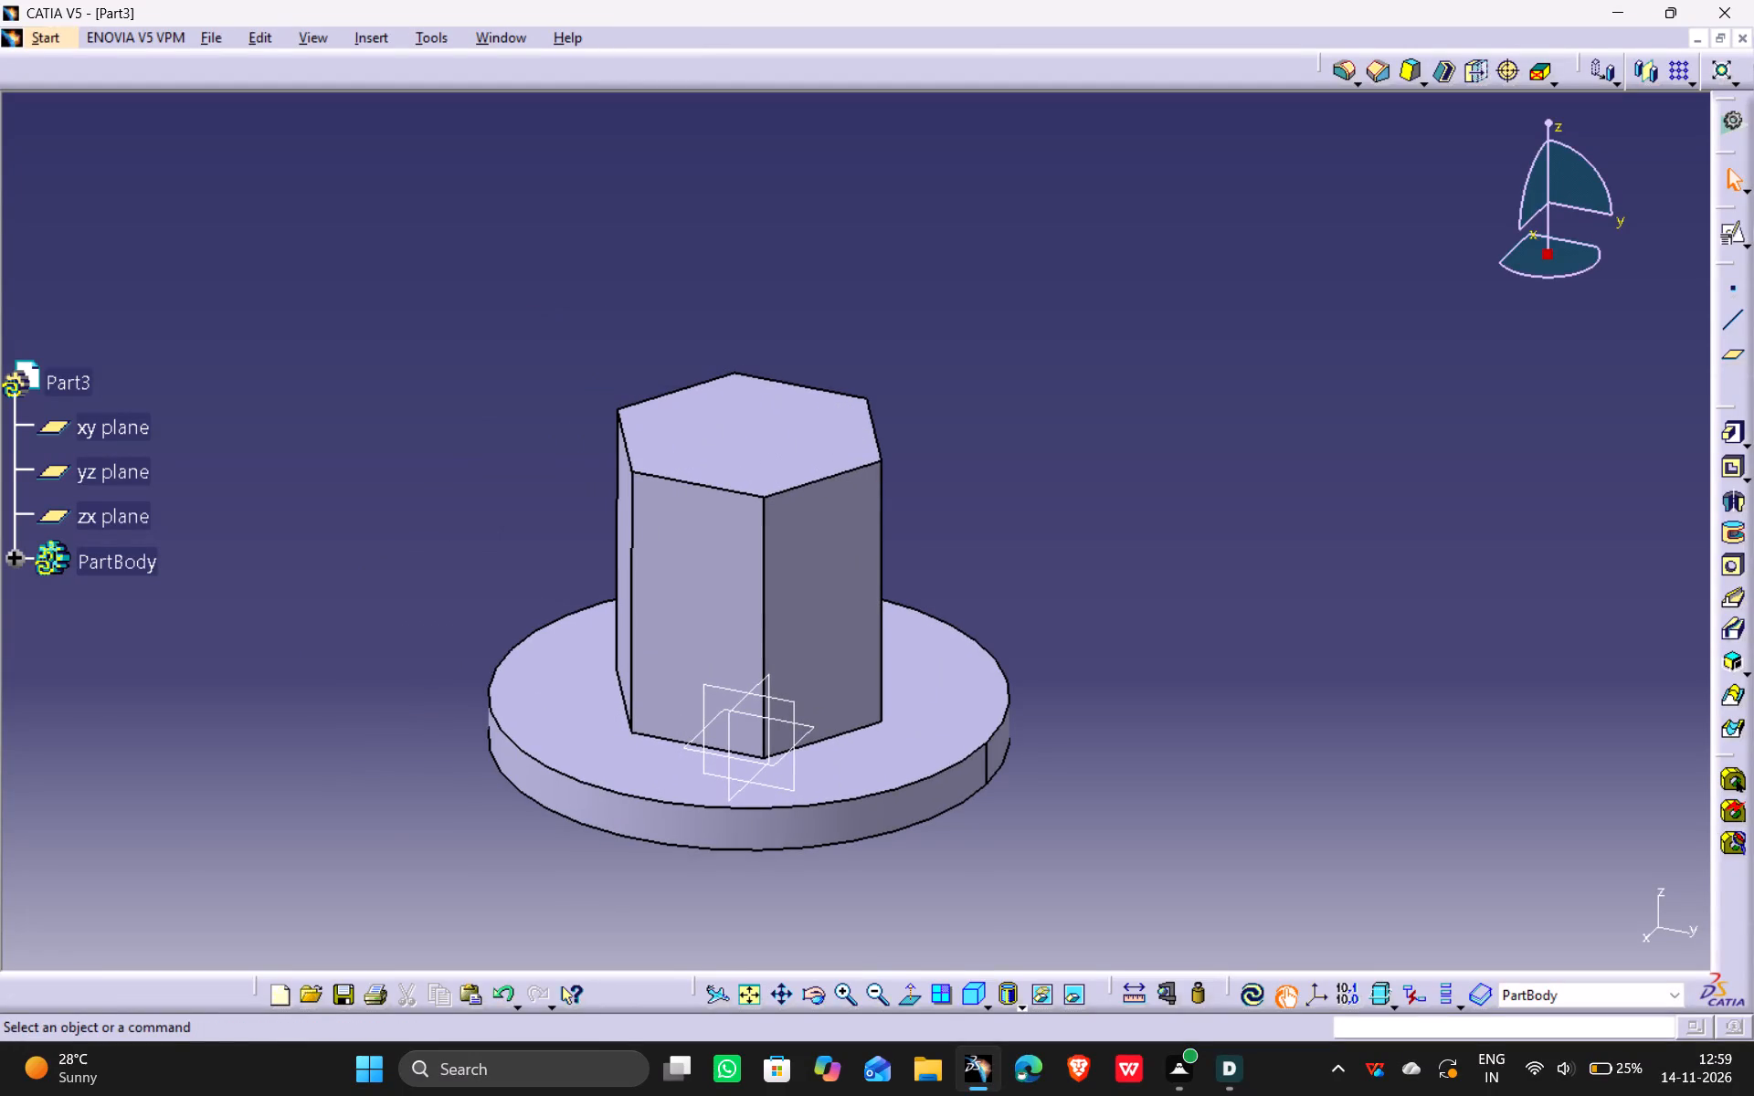
Define a blind hole on the hexagon's top face, 16 mm in diameter and 60 mm deep, and open its positioning sketch.
left_click(969, 996)
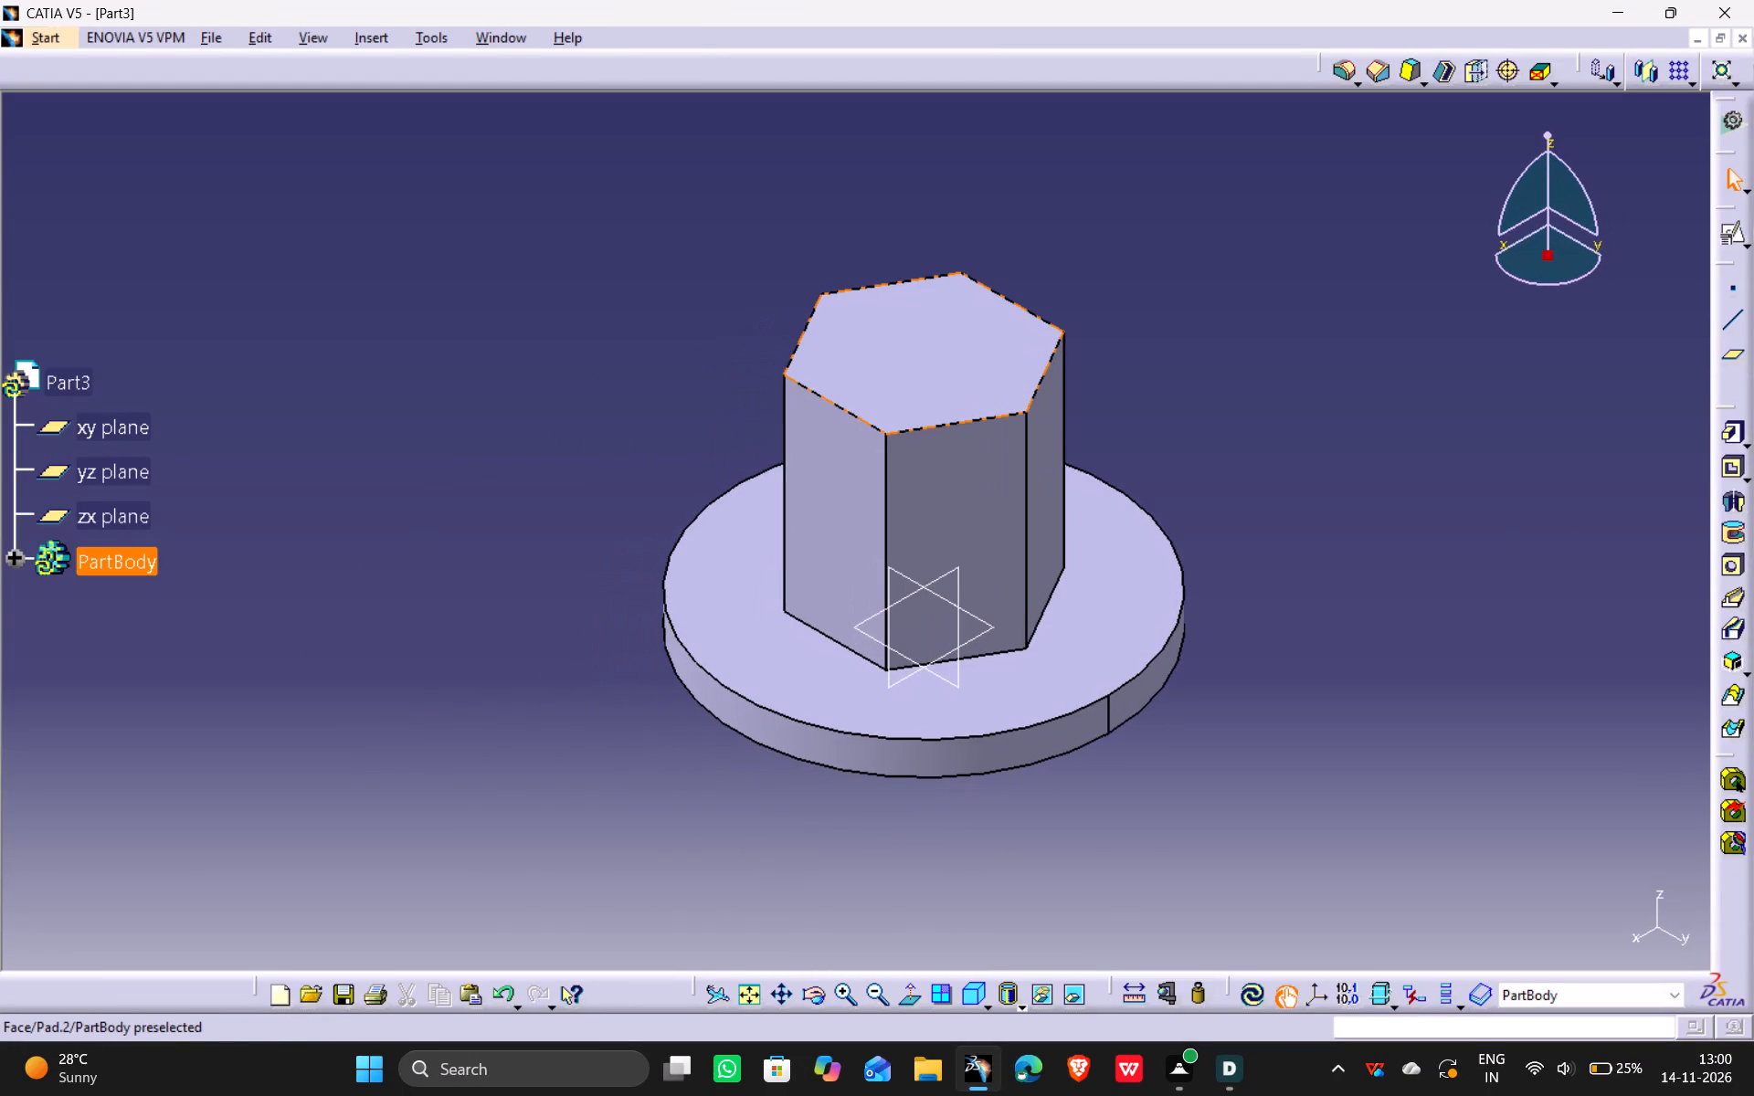
left_click(941, 342)
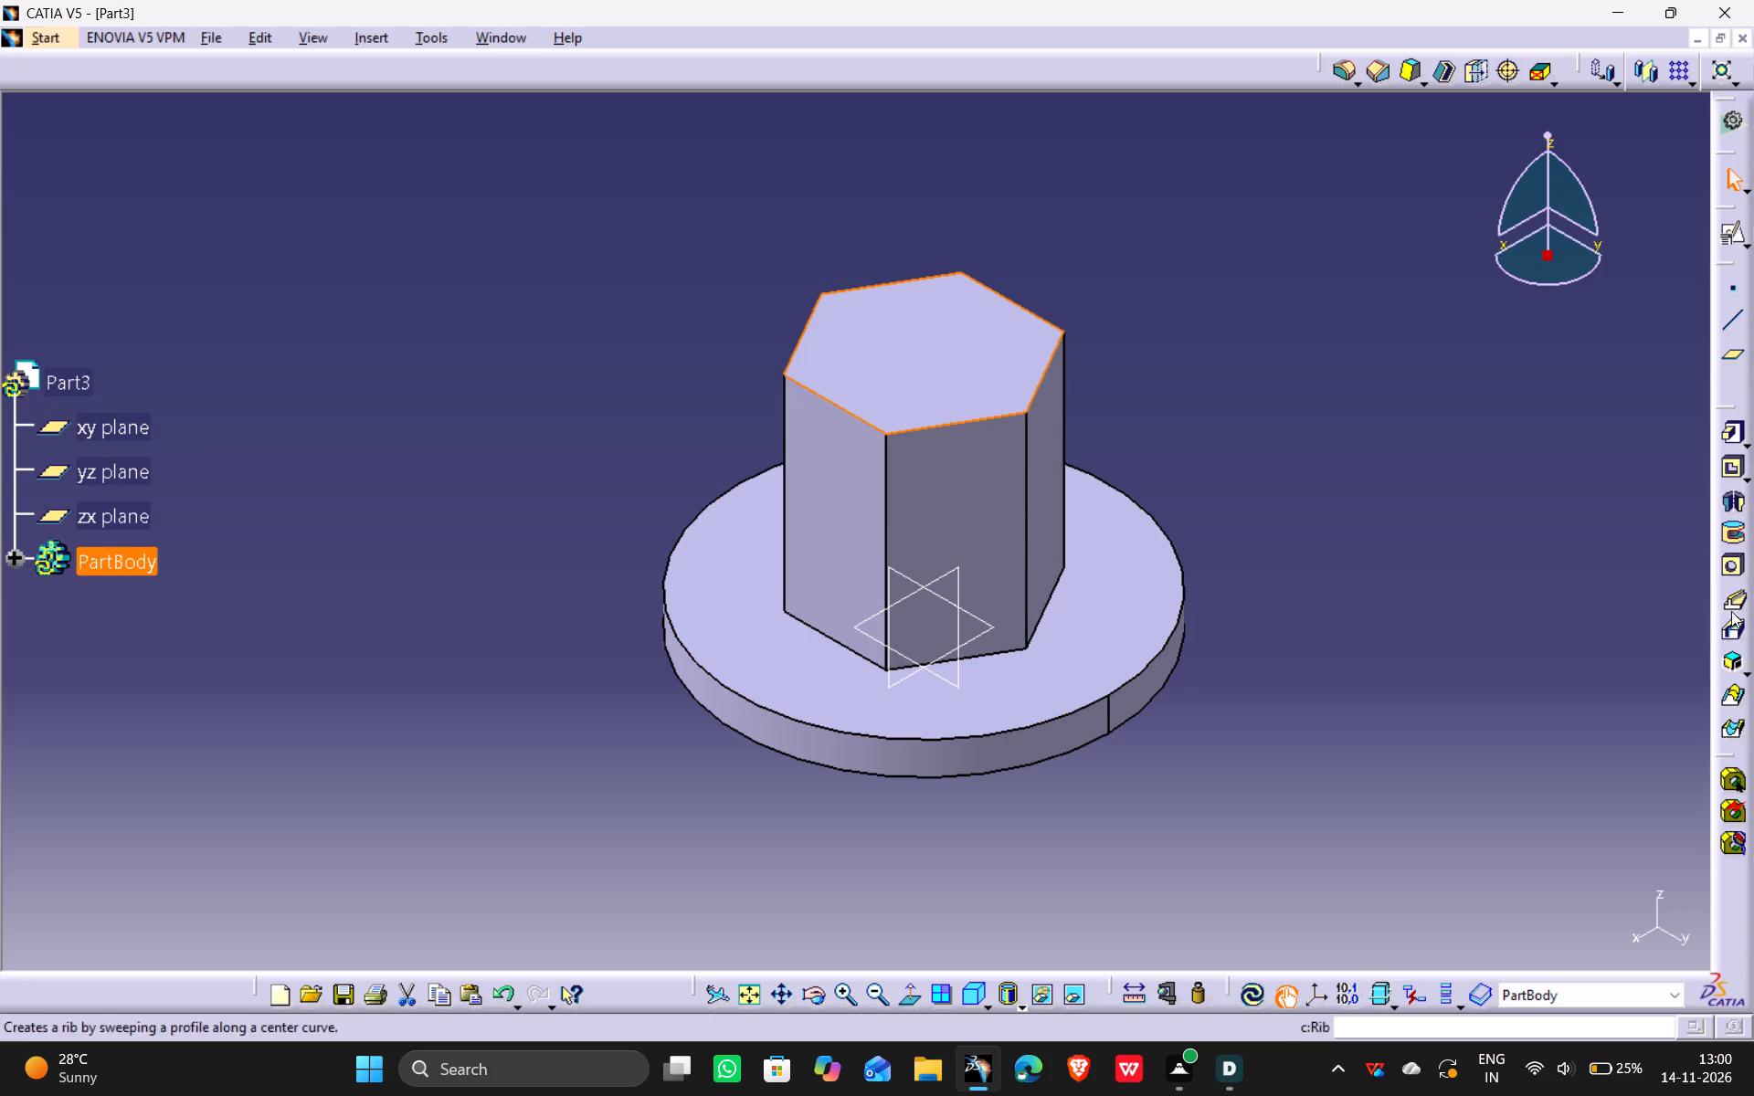
left_click(1729, 568)
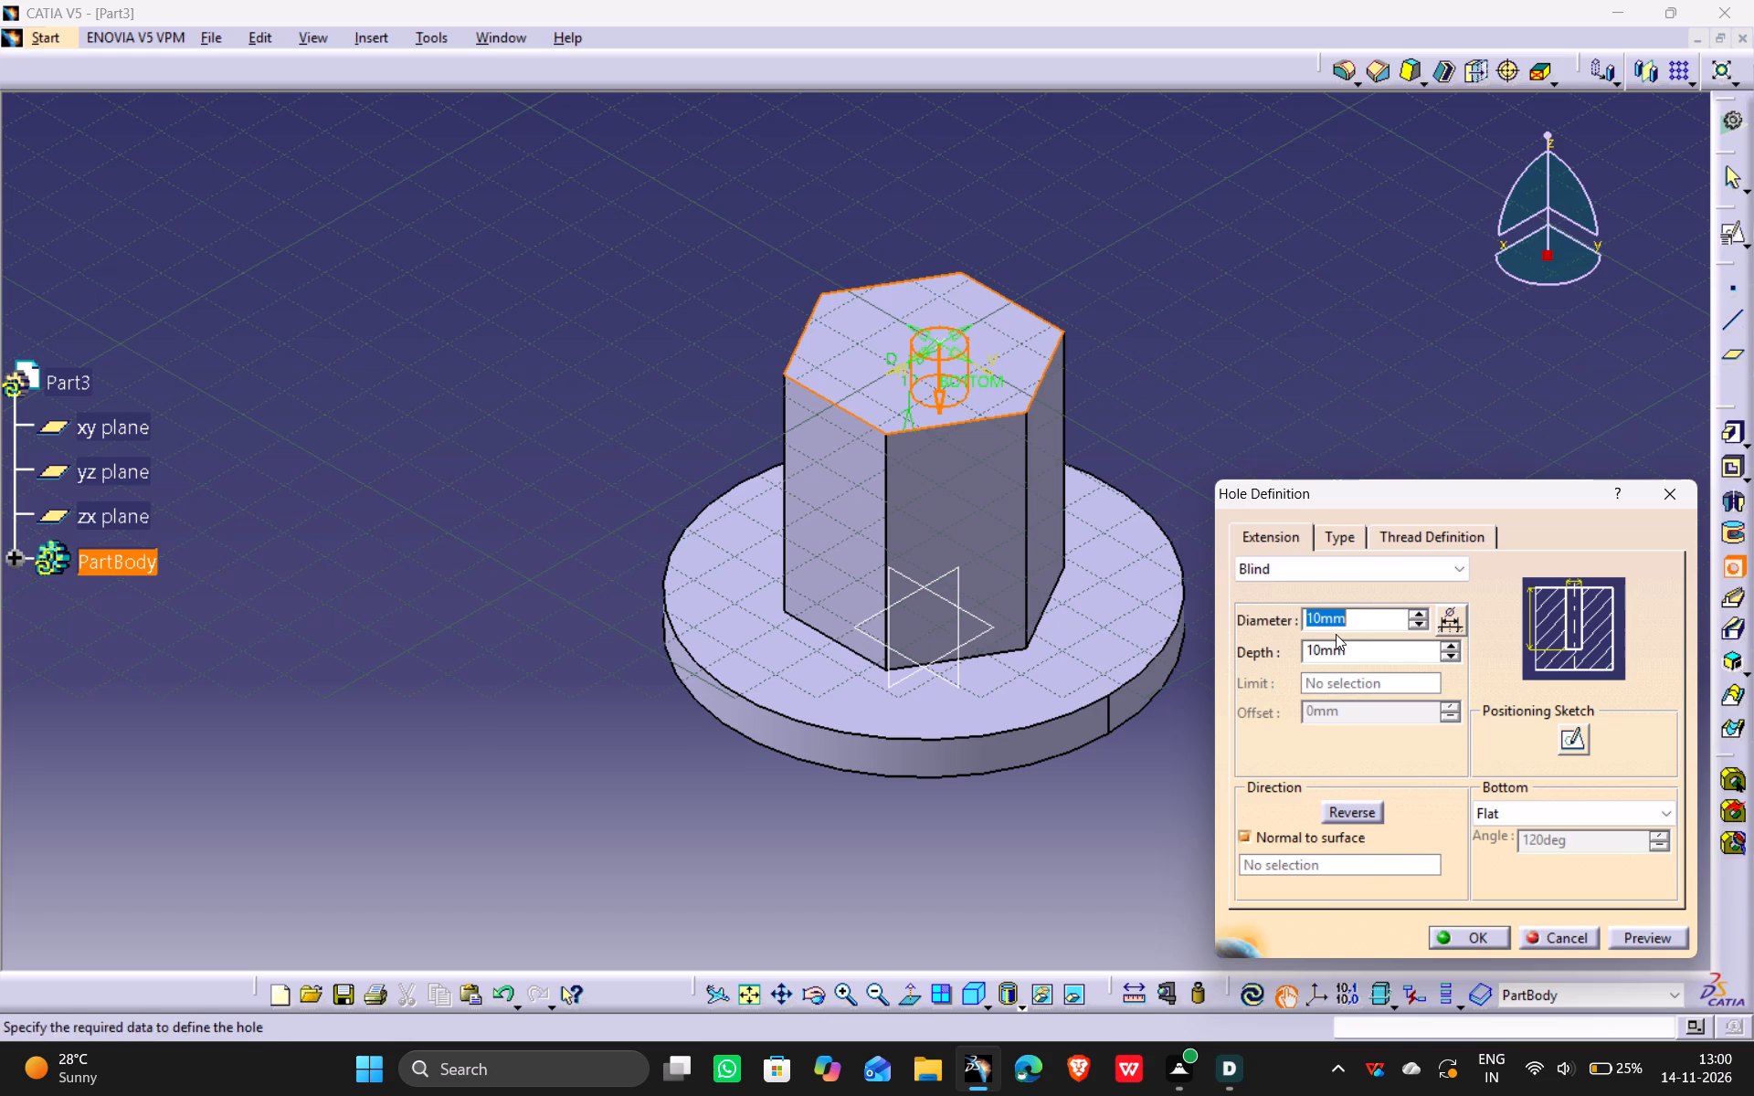
type("16")
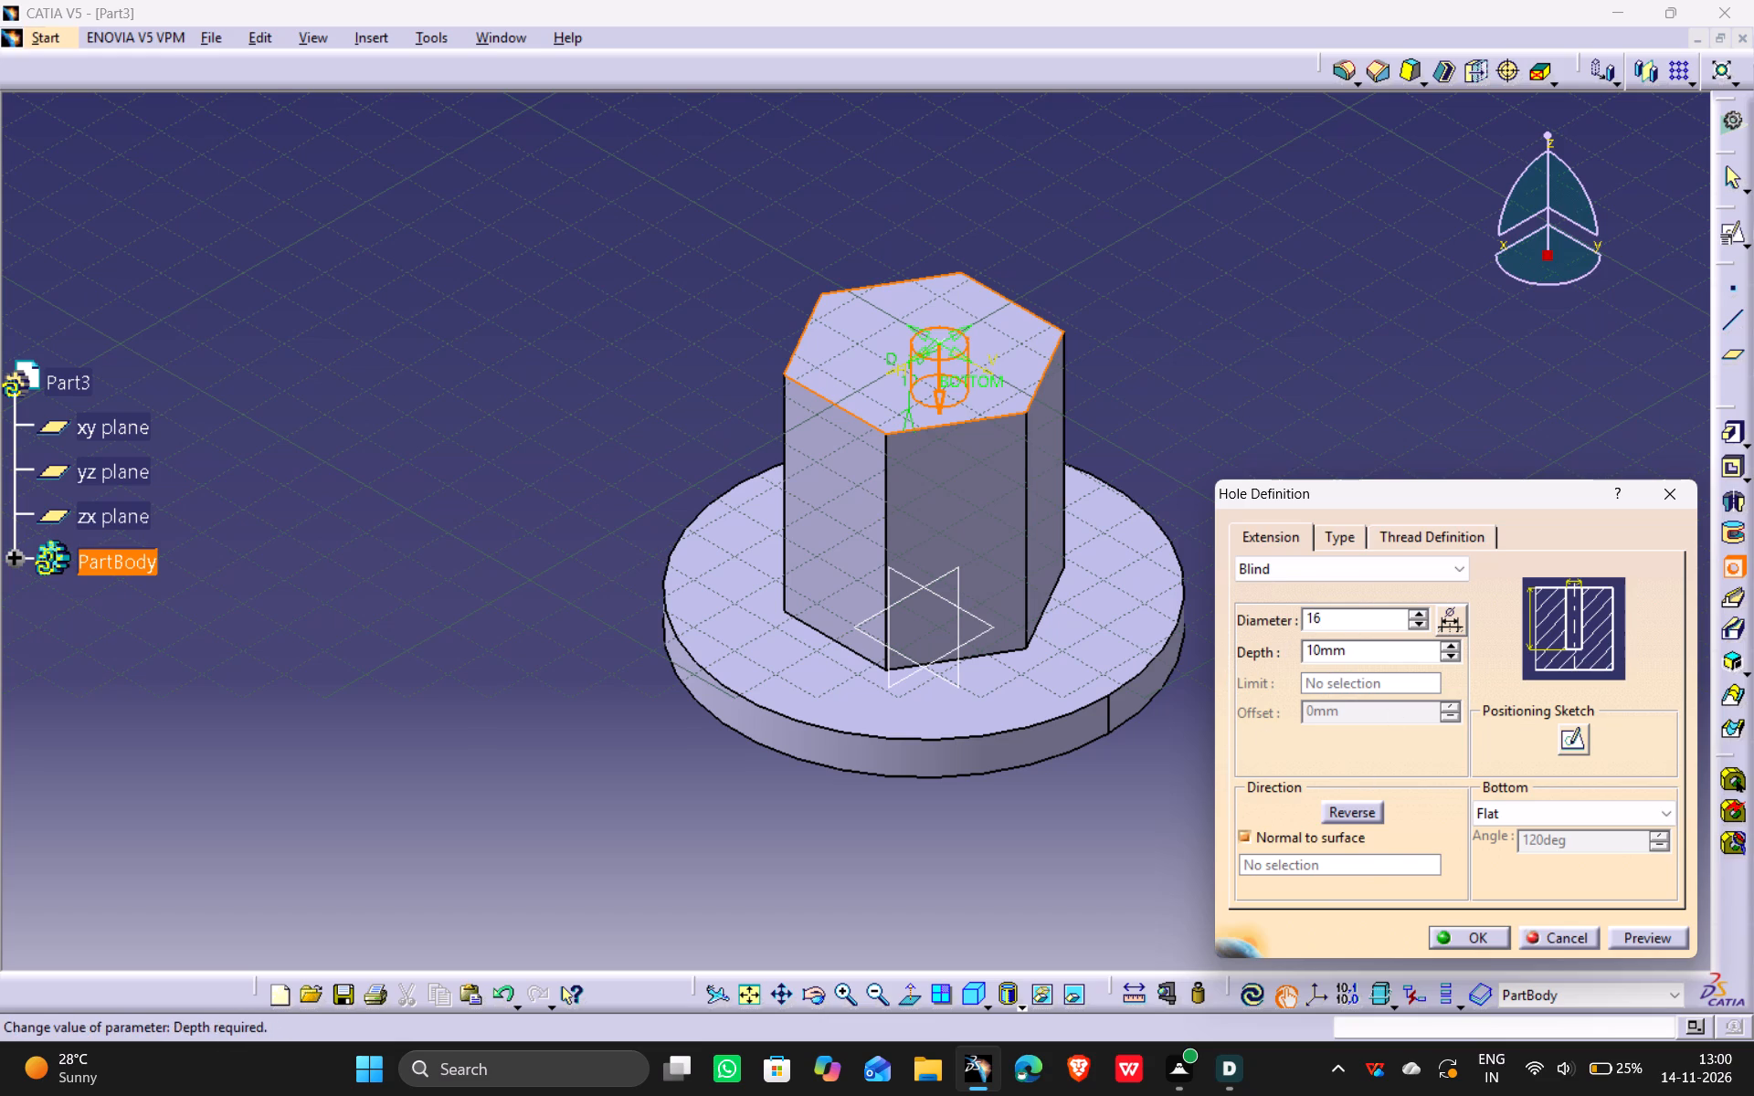
left_click_drag(1321, 650, 1225, 651)
type("60")
left_click(1578, 736)
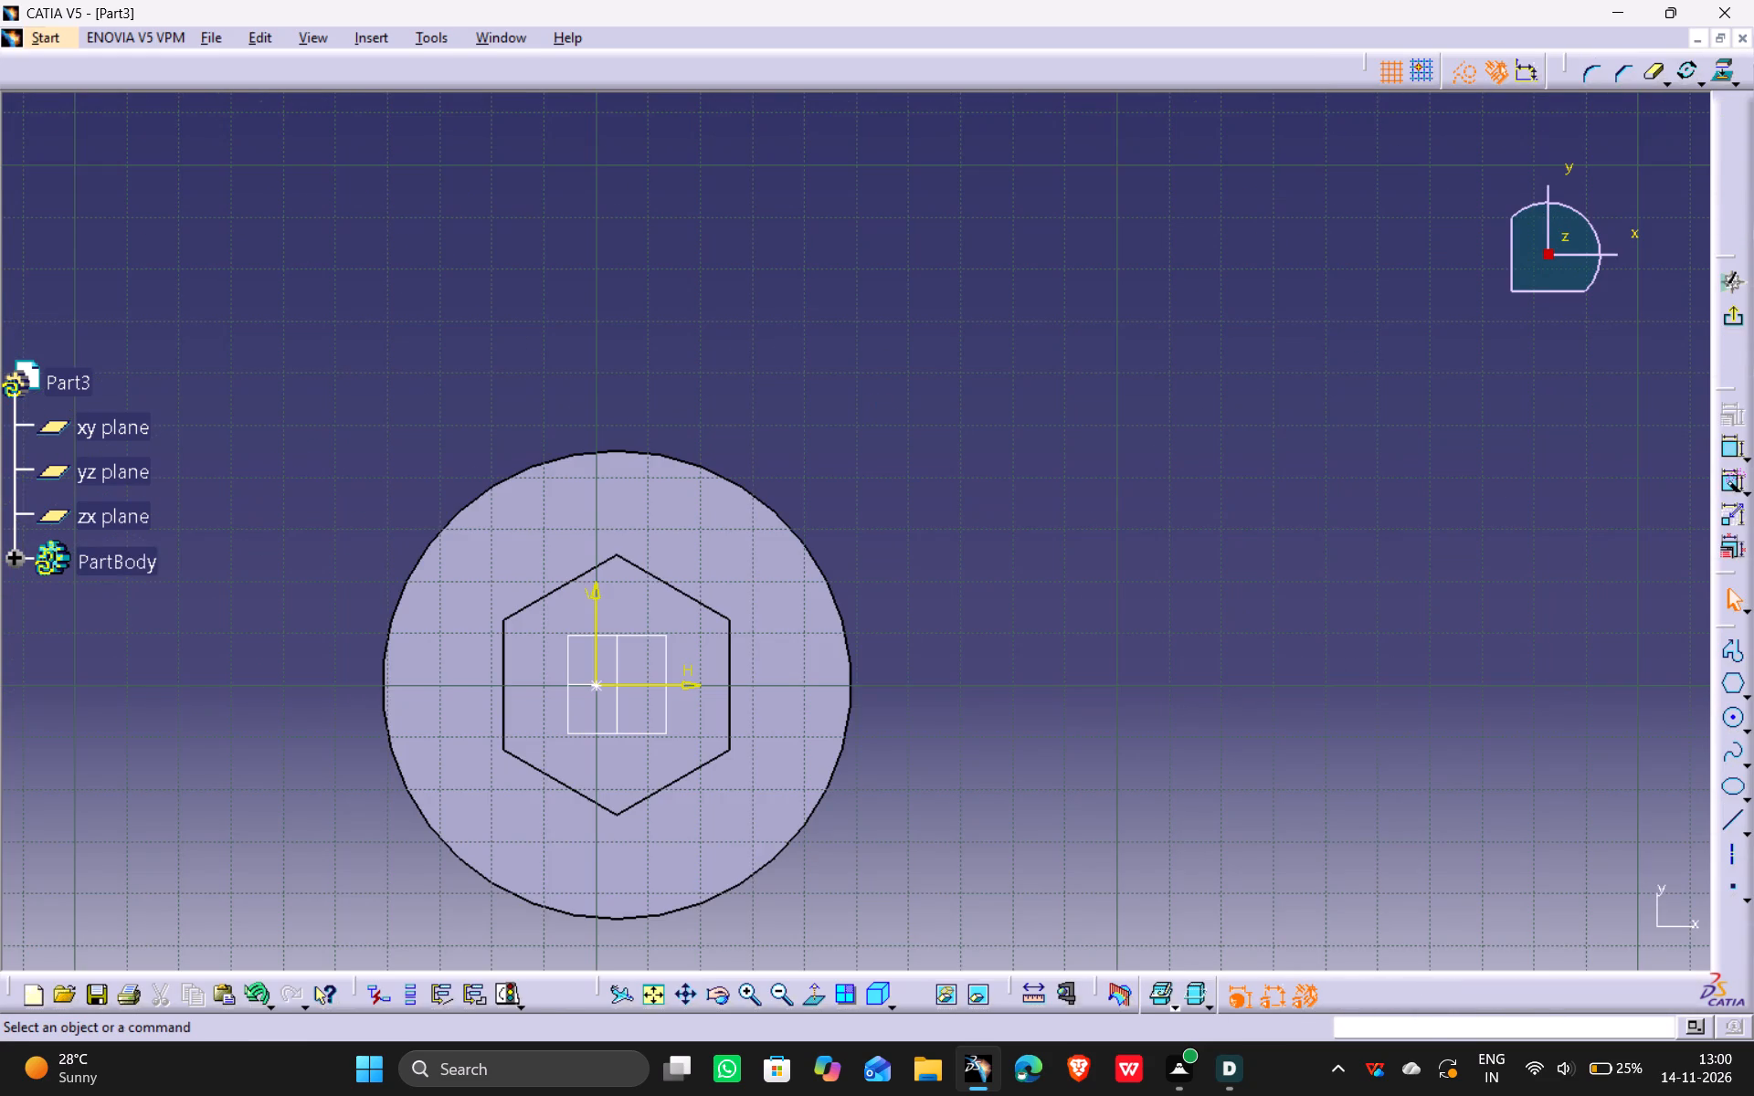
Make the hole's centre point concentric with the disc's circular edge, exit the positioning sketch and create the hole.
left_click(594, 686)
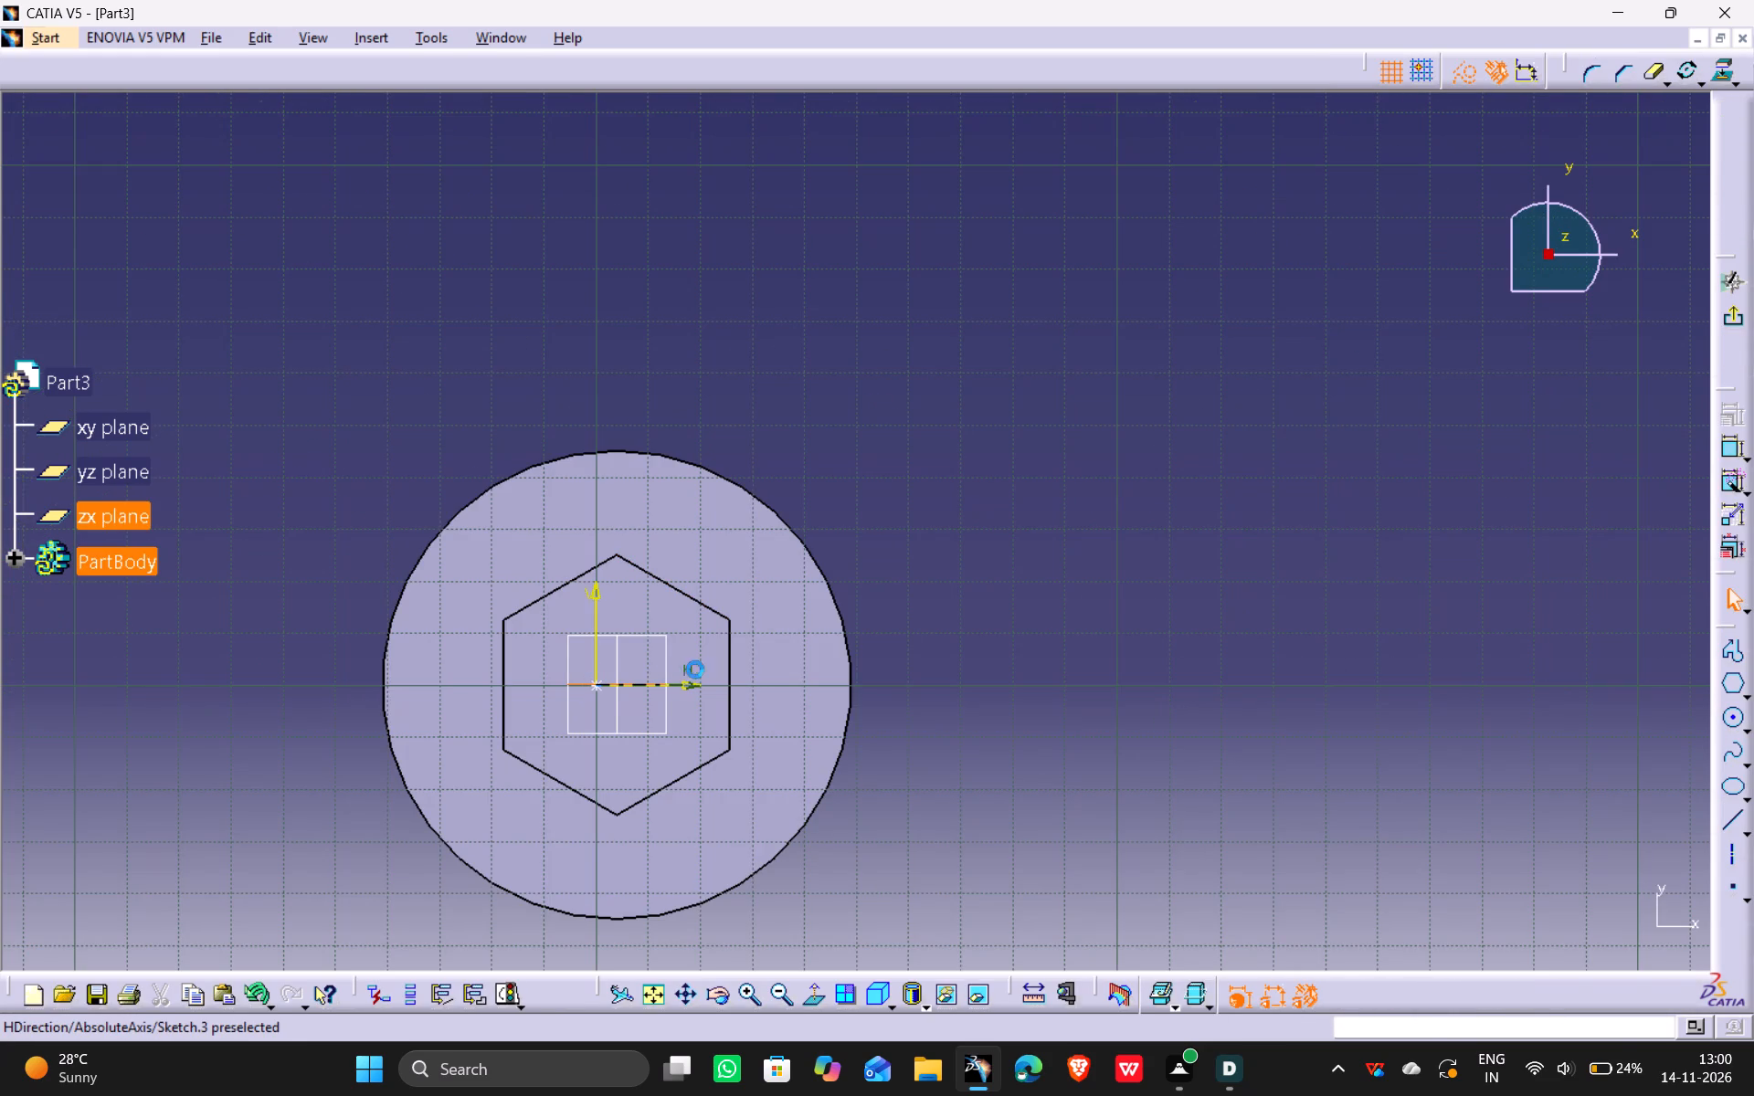
left_click(595, 688)
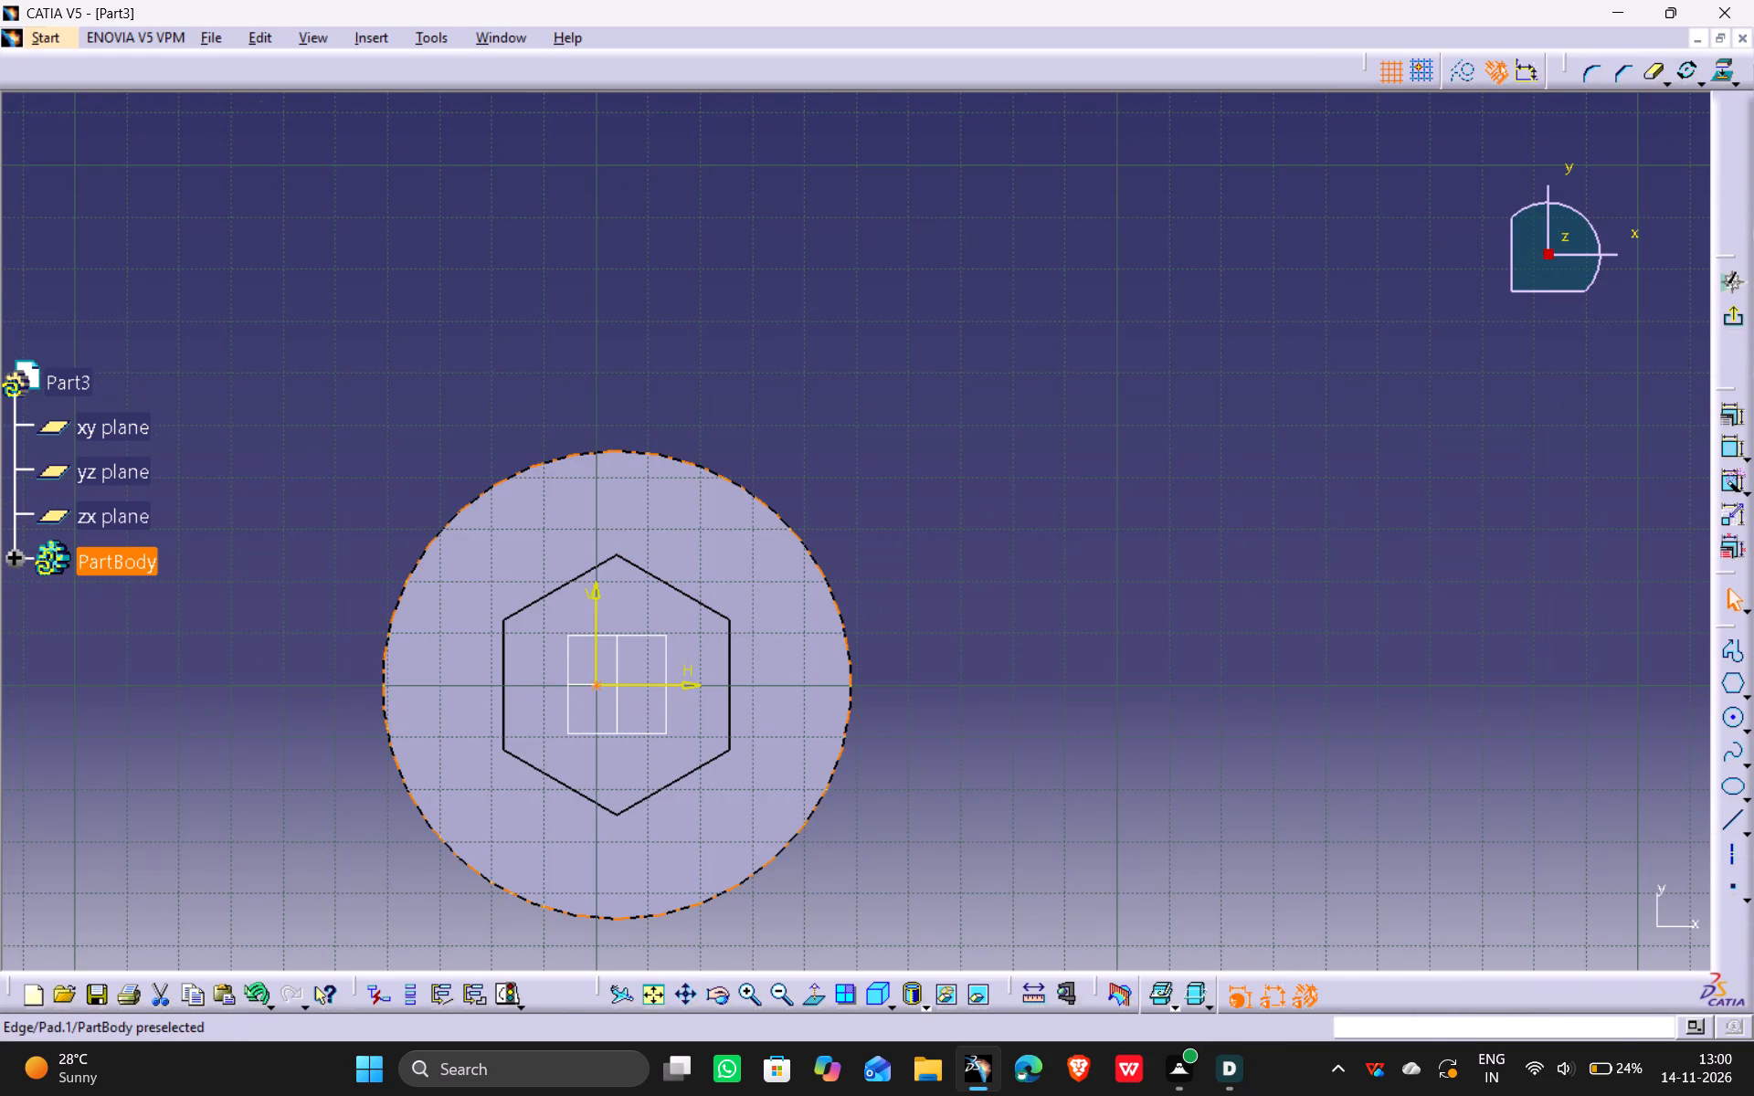
left_click(839, 612, "ctrl")
left_click(1729, 418)
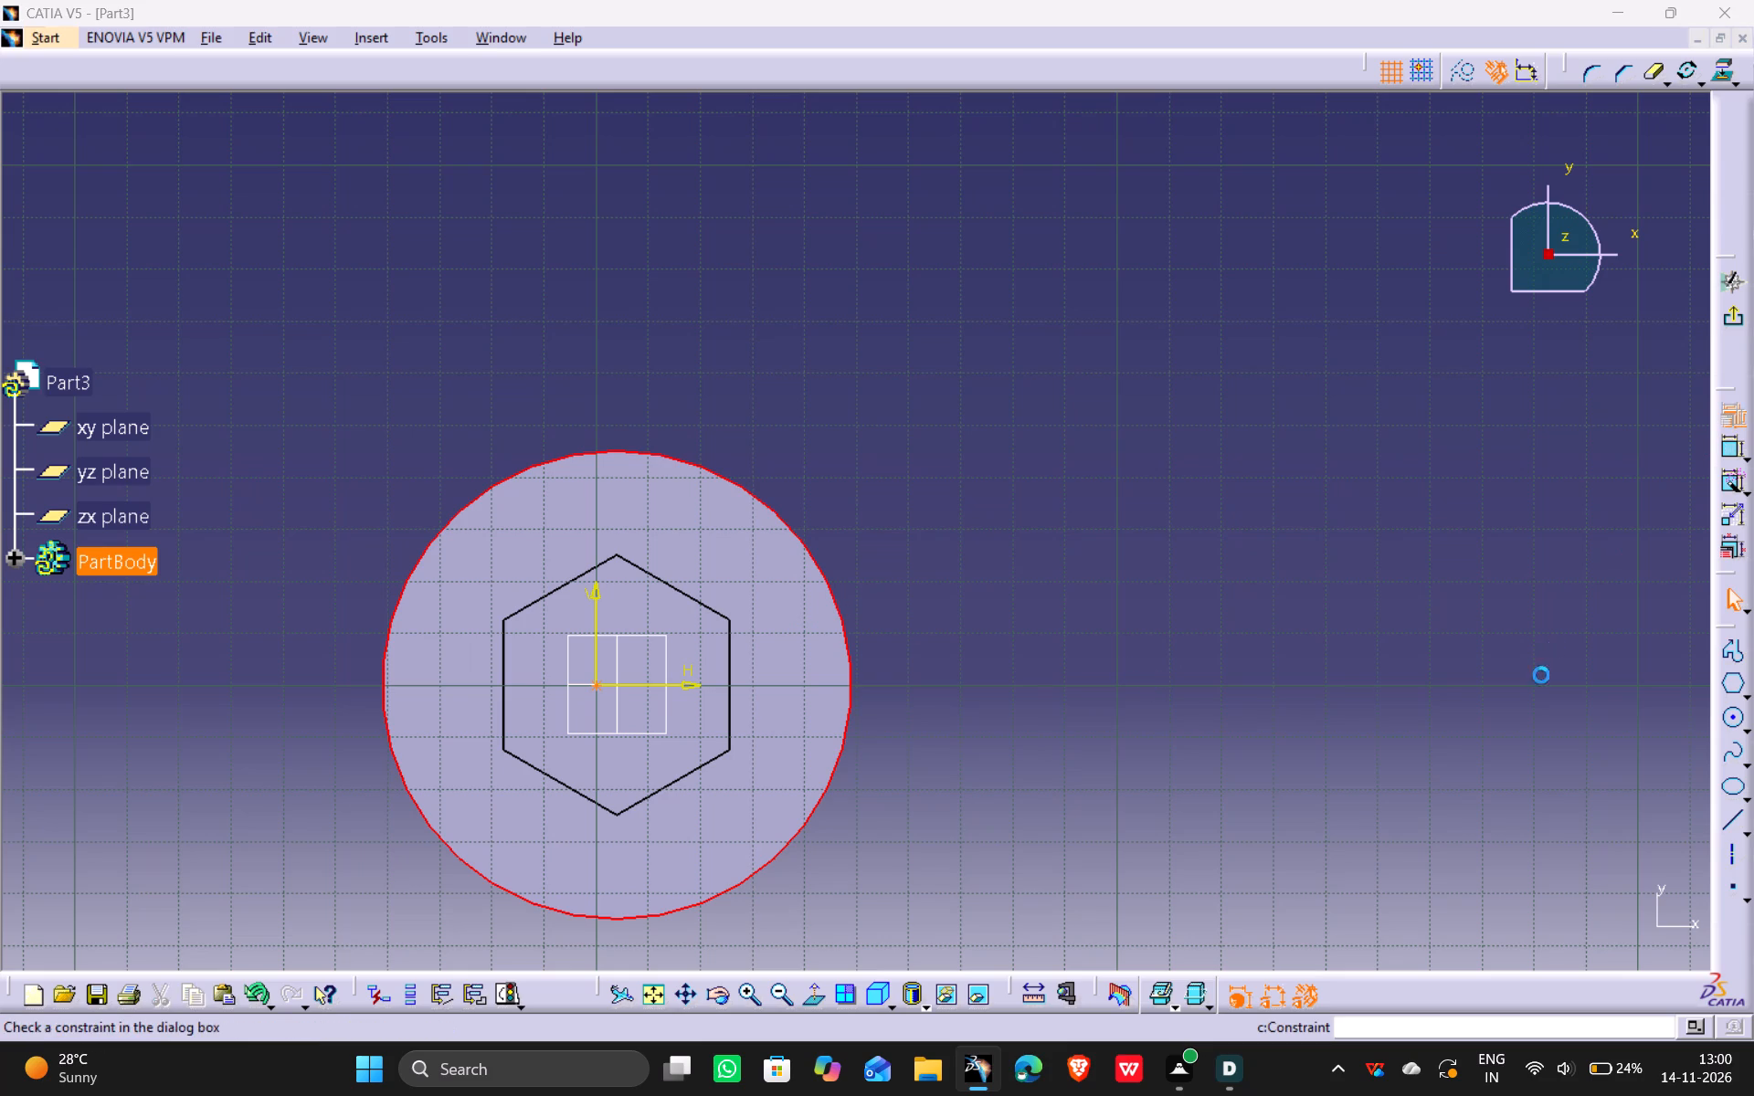
left_click(1625, 741)
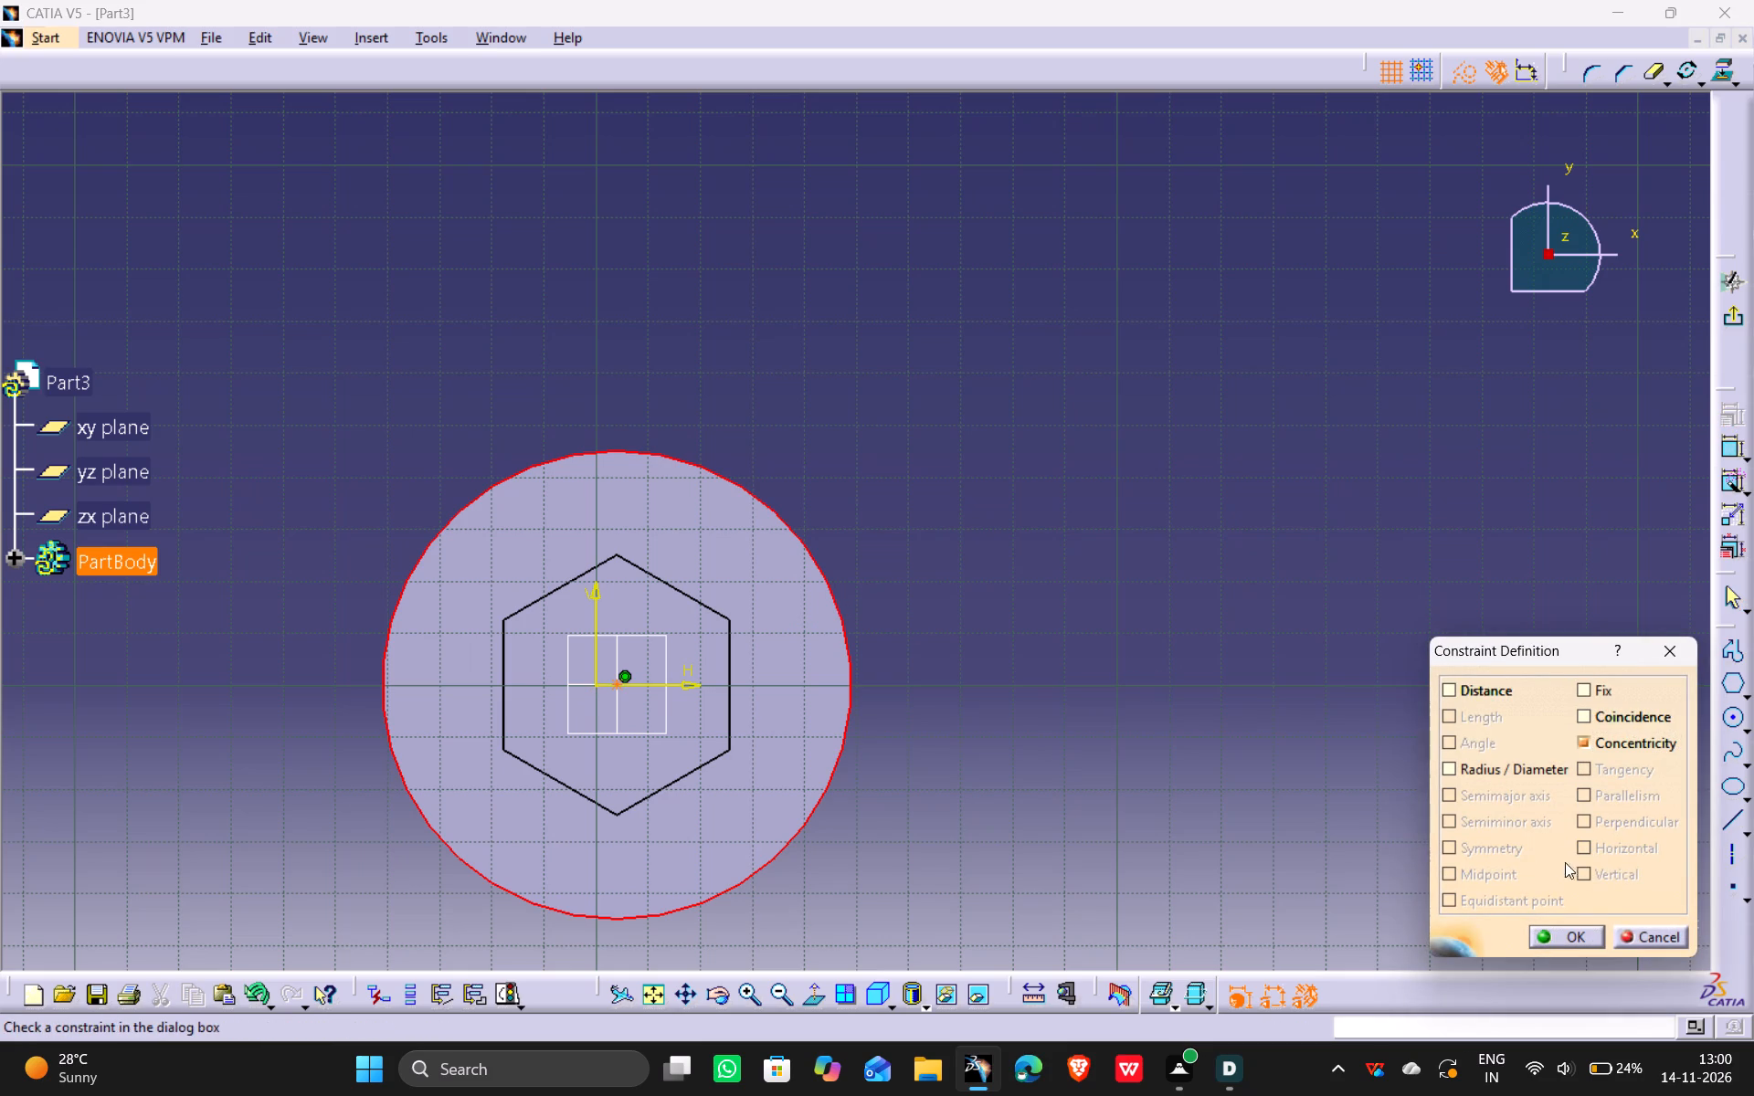
left_click(1575, 933)
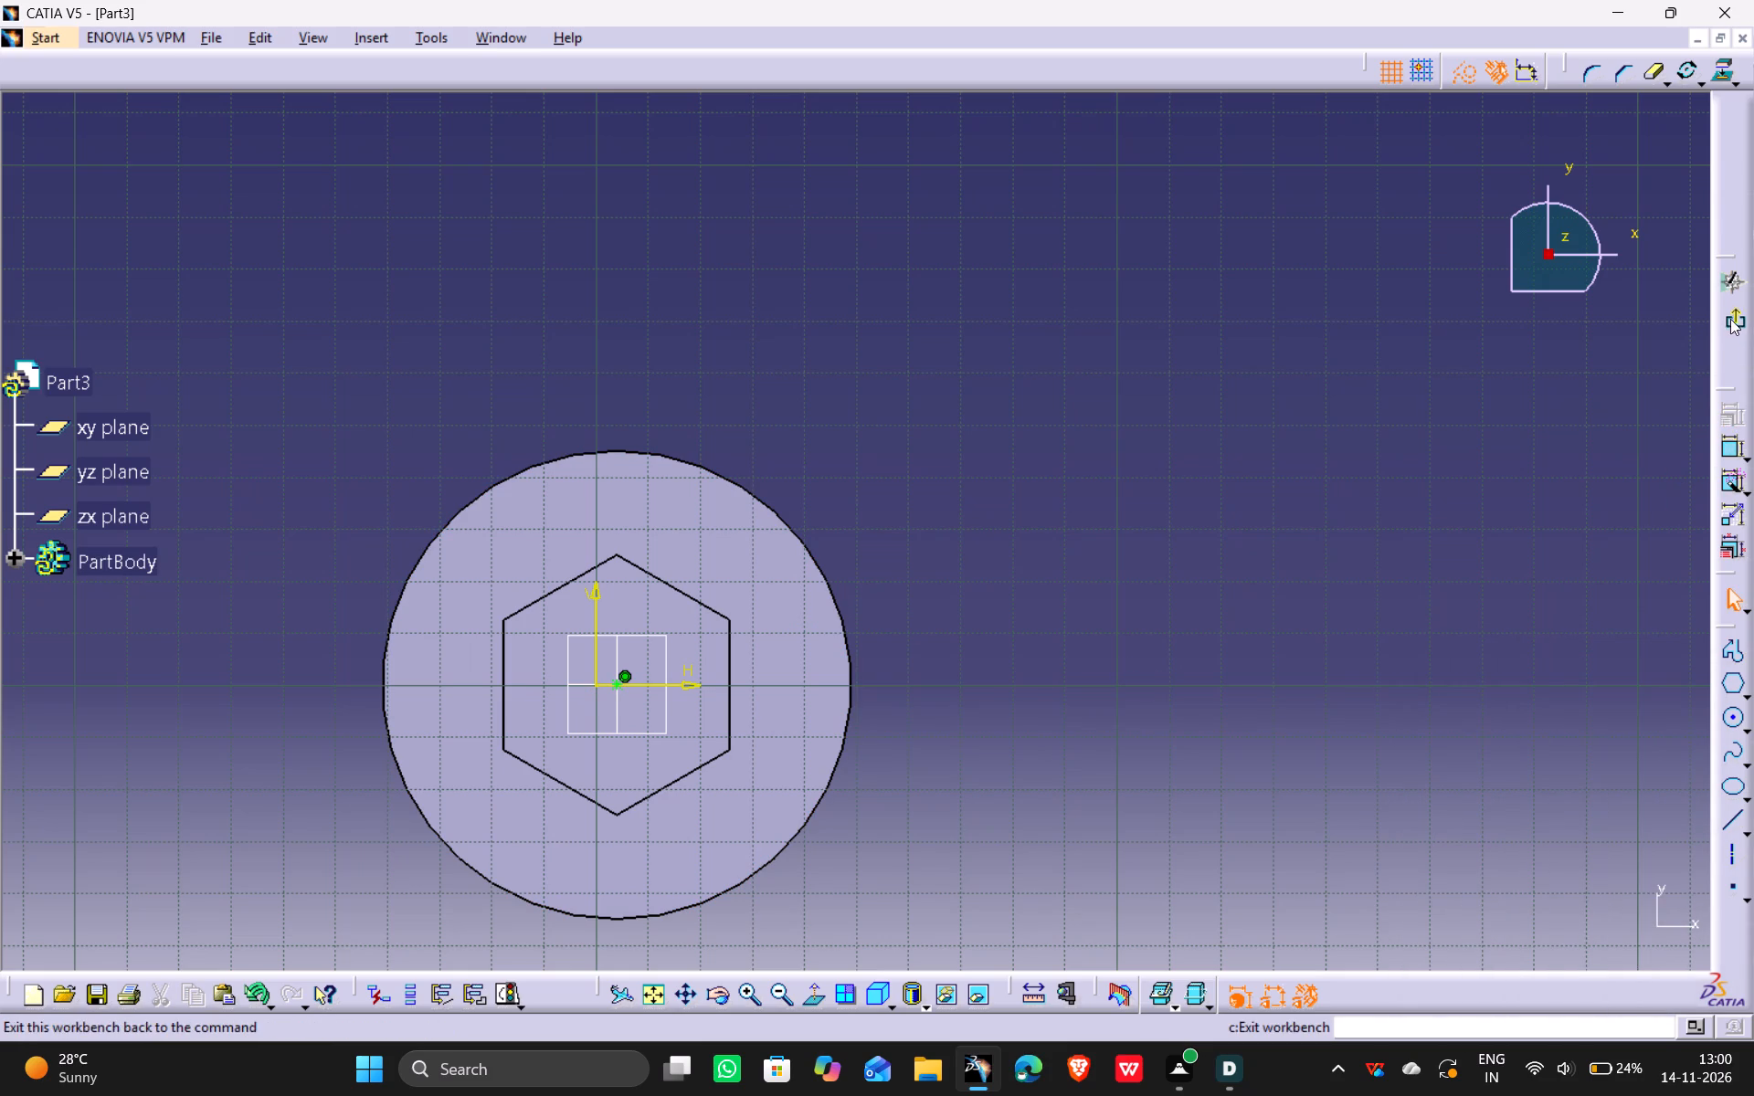
left_click(1730, 318)
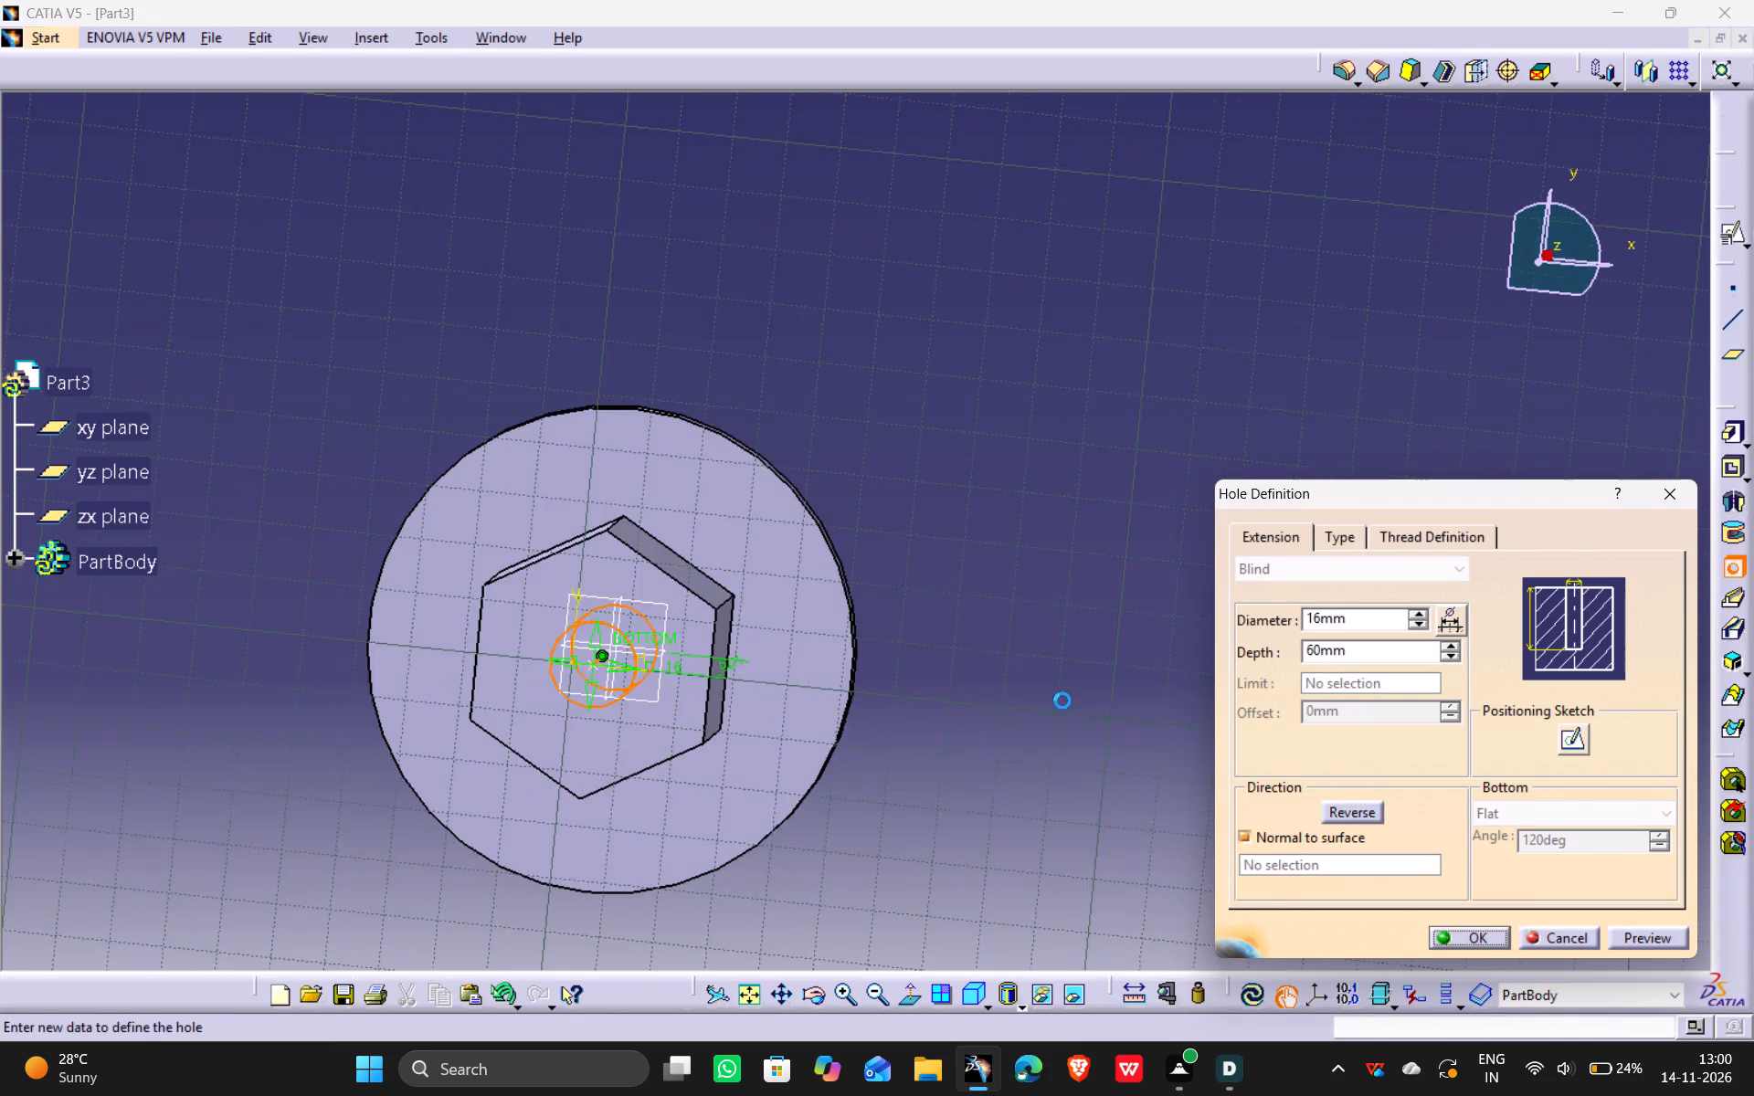
middle_click_drag(1048, 685, 1046, 709, "ctrl")
middle_click_drag(1047, 718, 1023, 744)
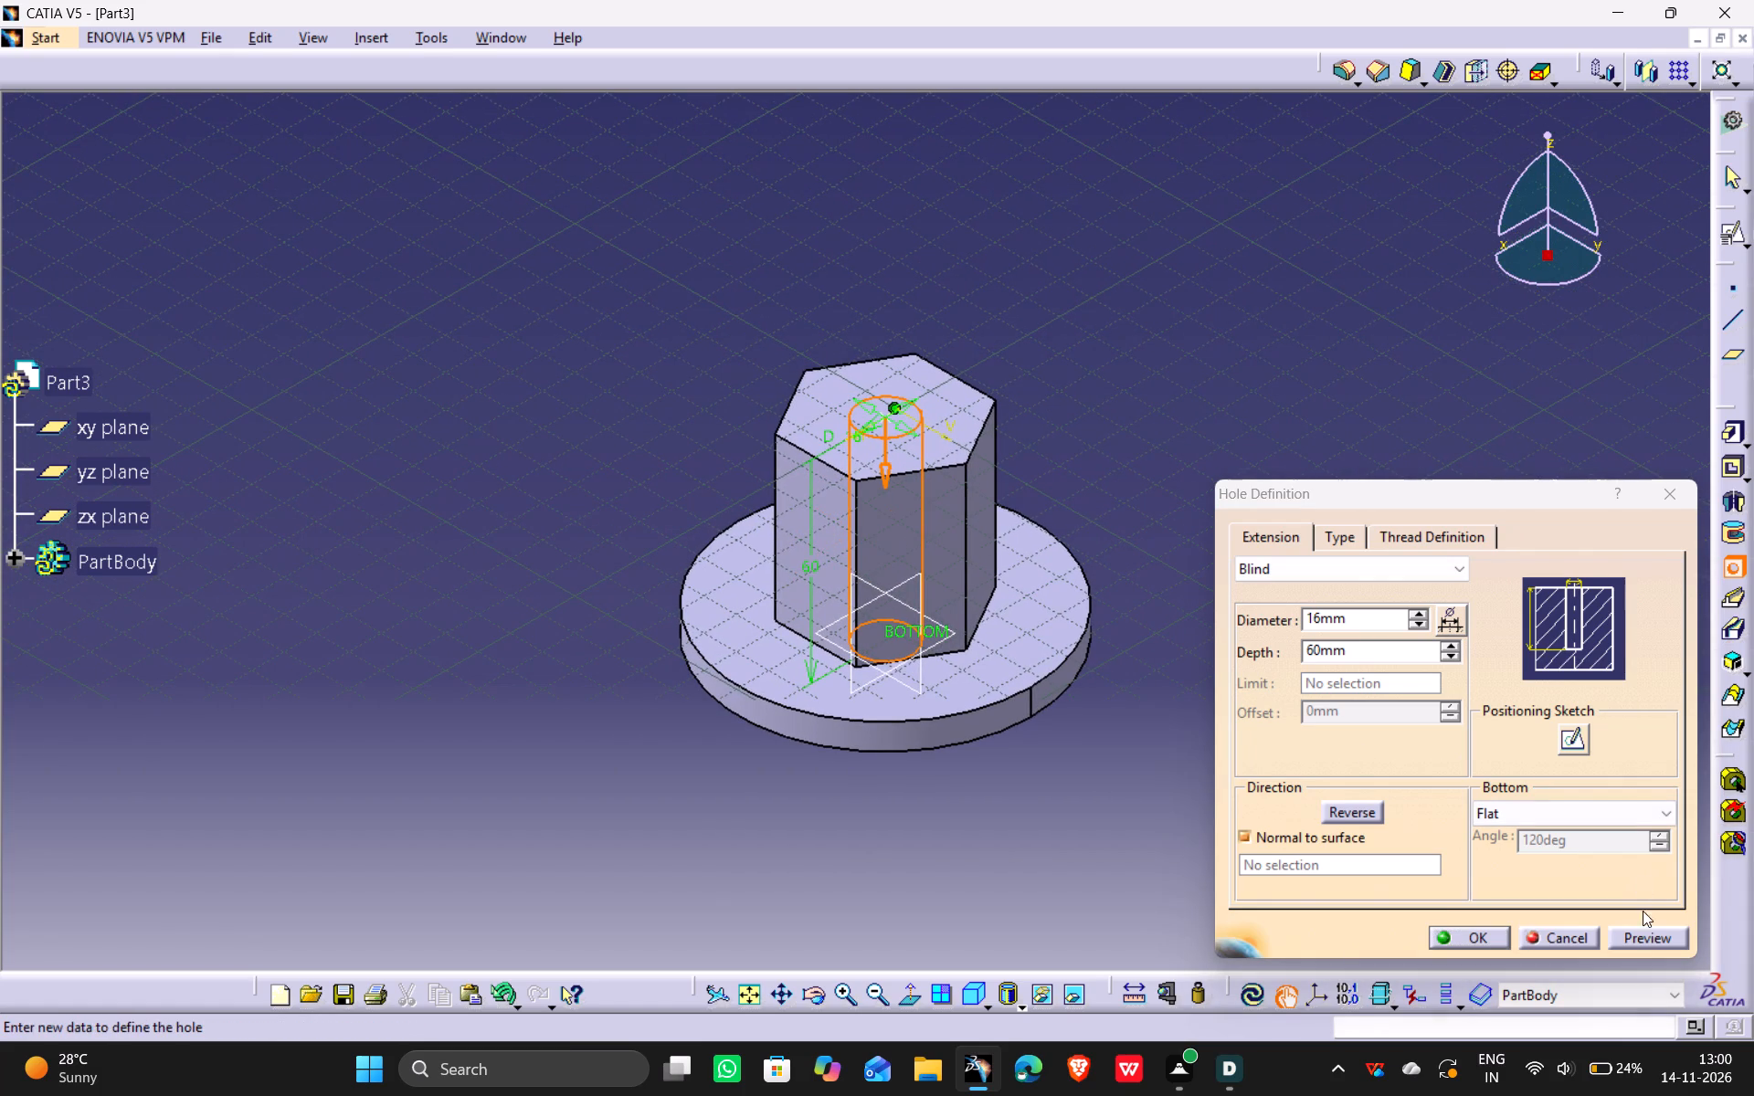
left_click(1643, 933)
left_click(1488, 933)
left_click(1342, 524)
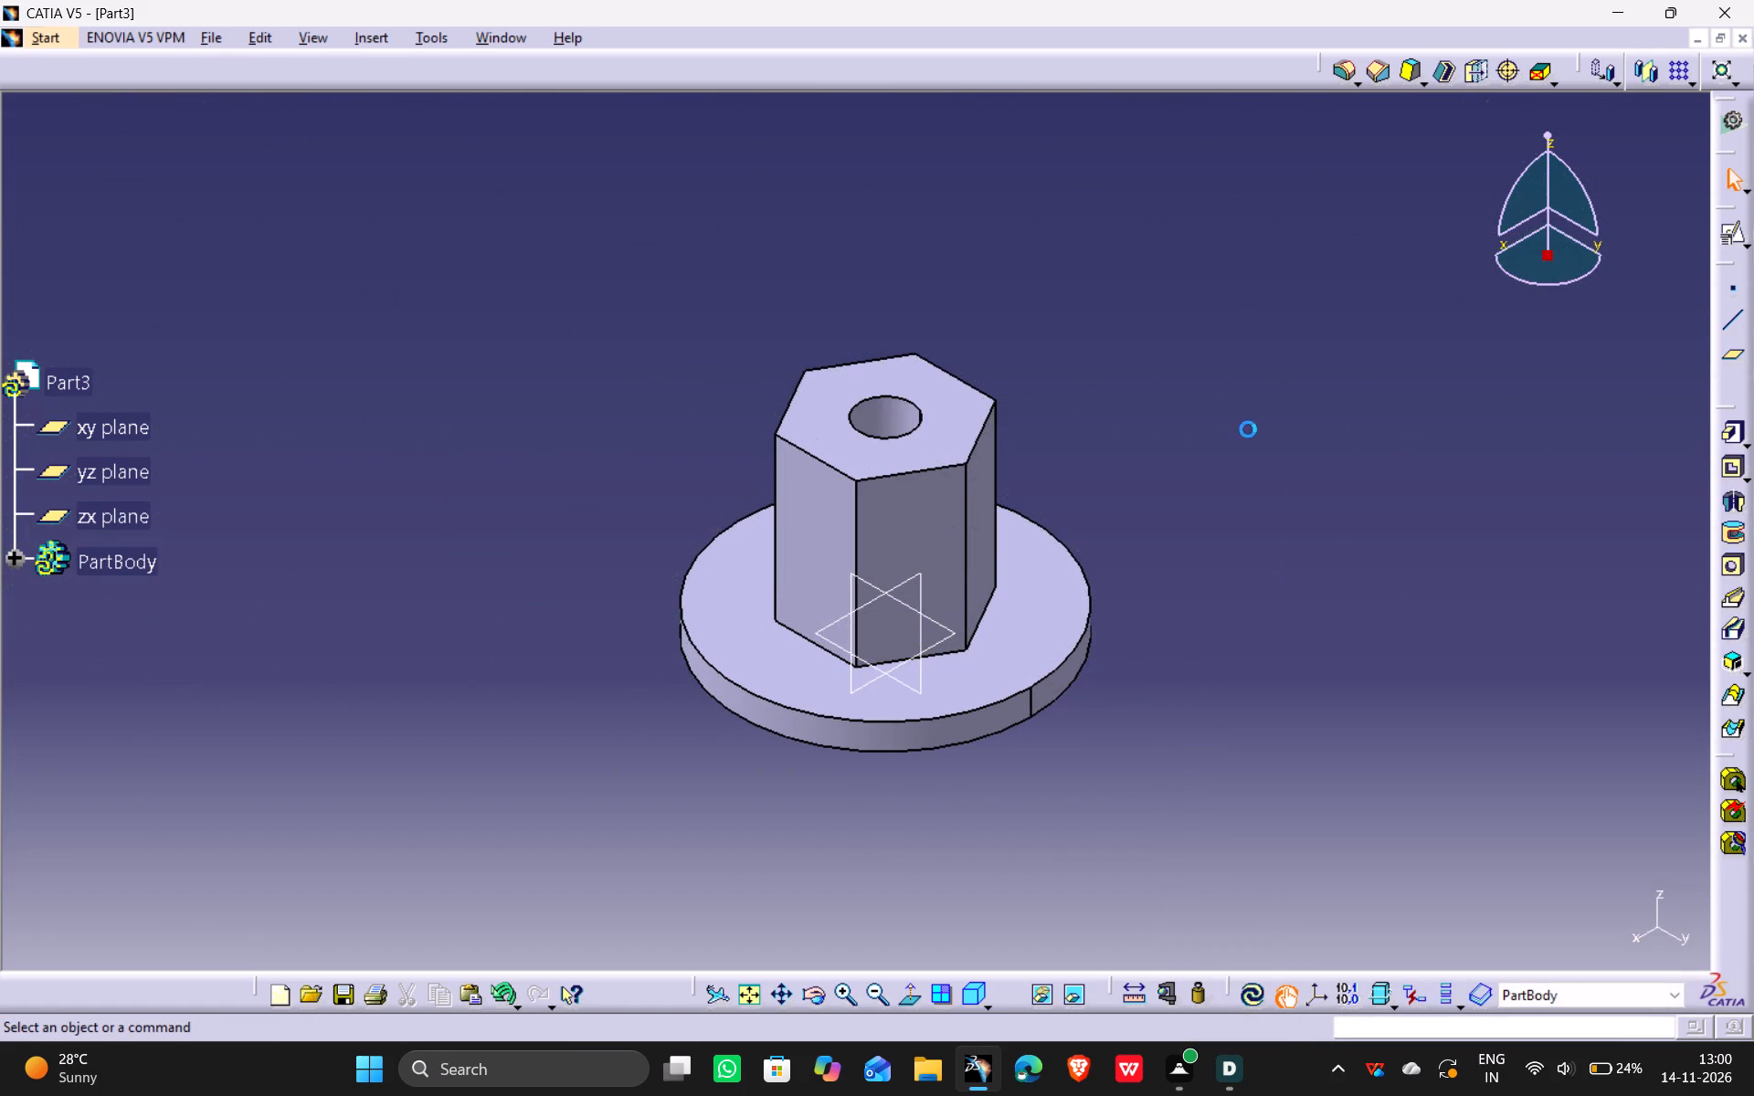
Examine the hole in the hexagonal boss from several angles and return to the isometric view.
middle_click_drag(1175, 329, 1156, 697)
scroll(1175, 329, "down", 2)
left_click_drag(1175, 329, 1156, 697)
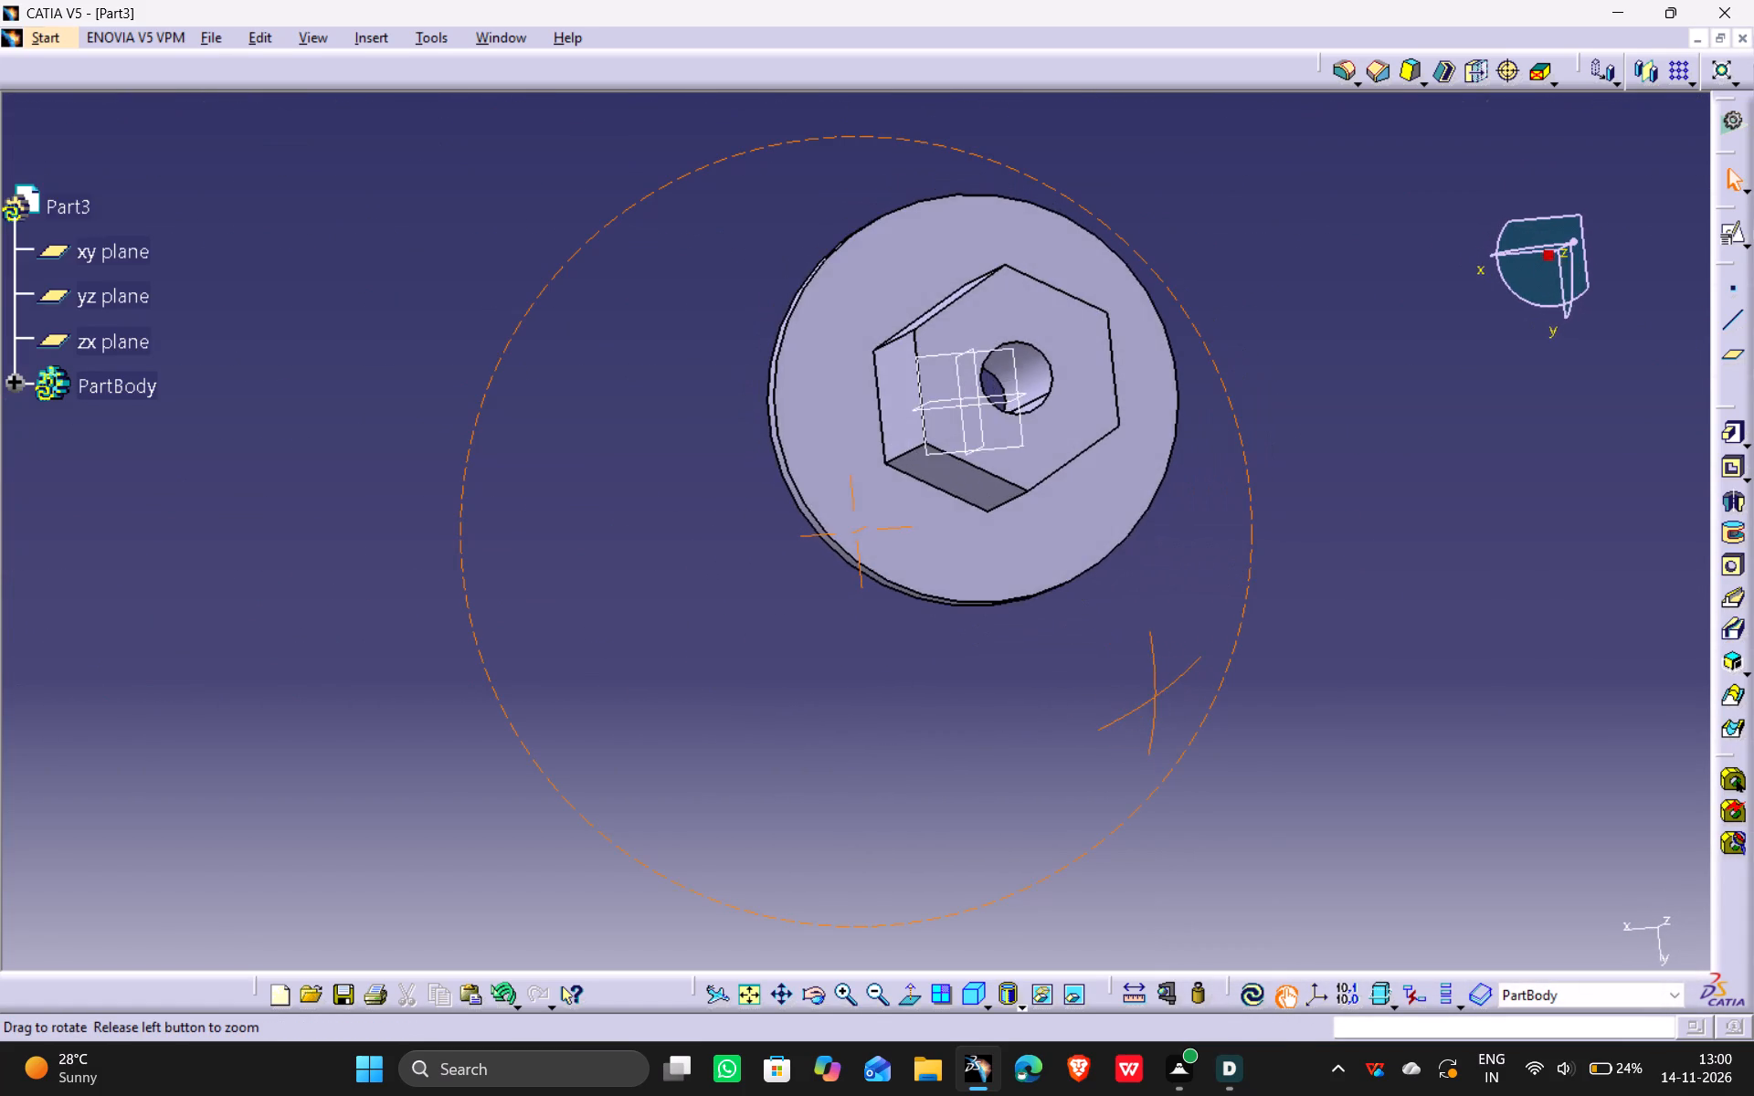
middle_click_drag(1156, 697, 1135, 616)
left_click_drag(1156, 697, 1135, 616)
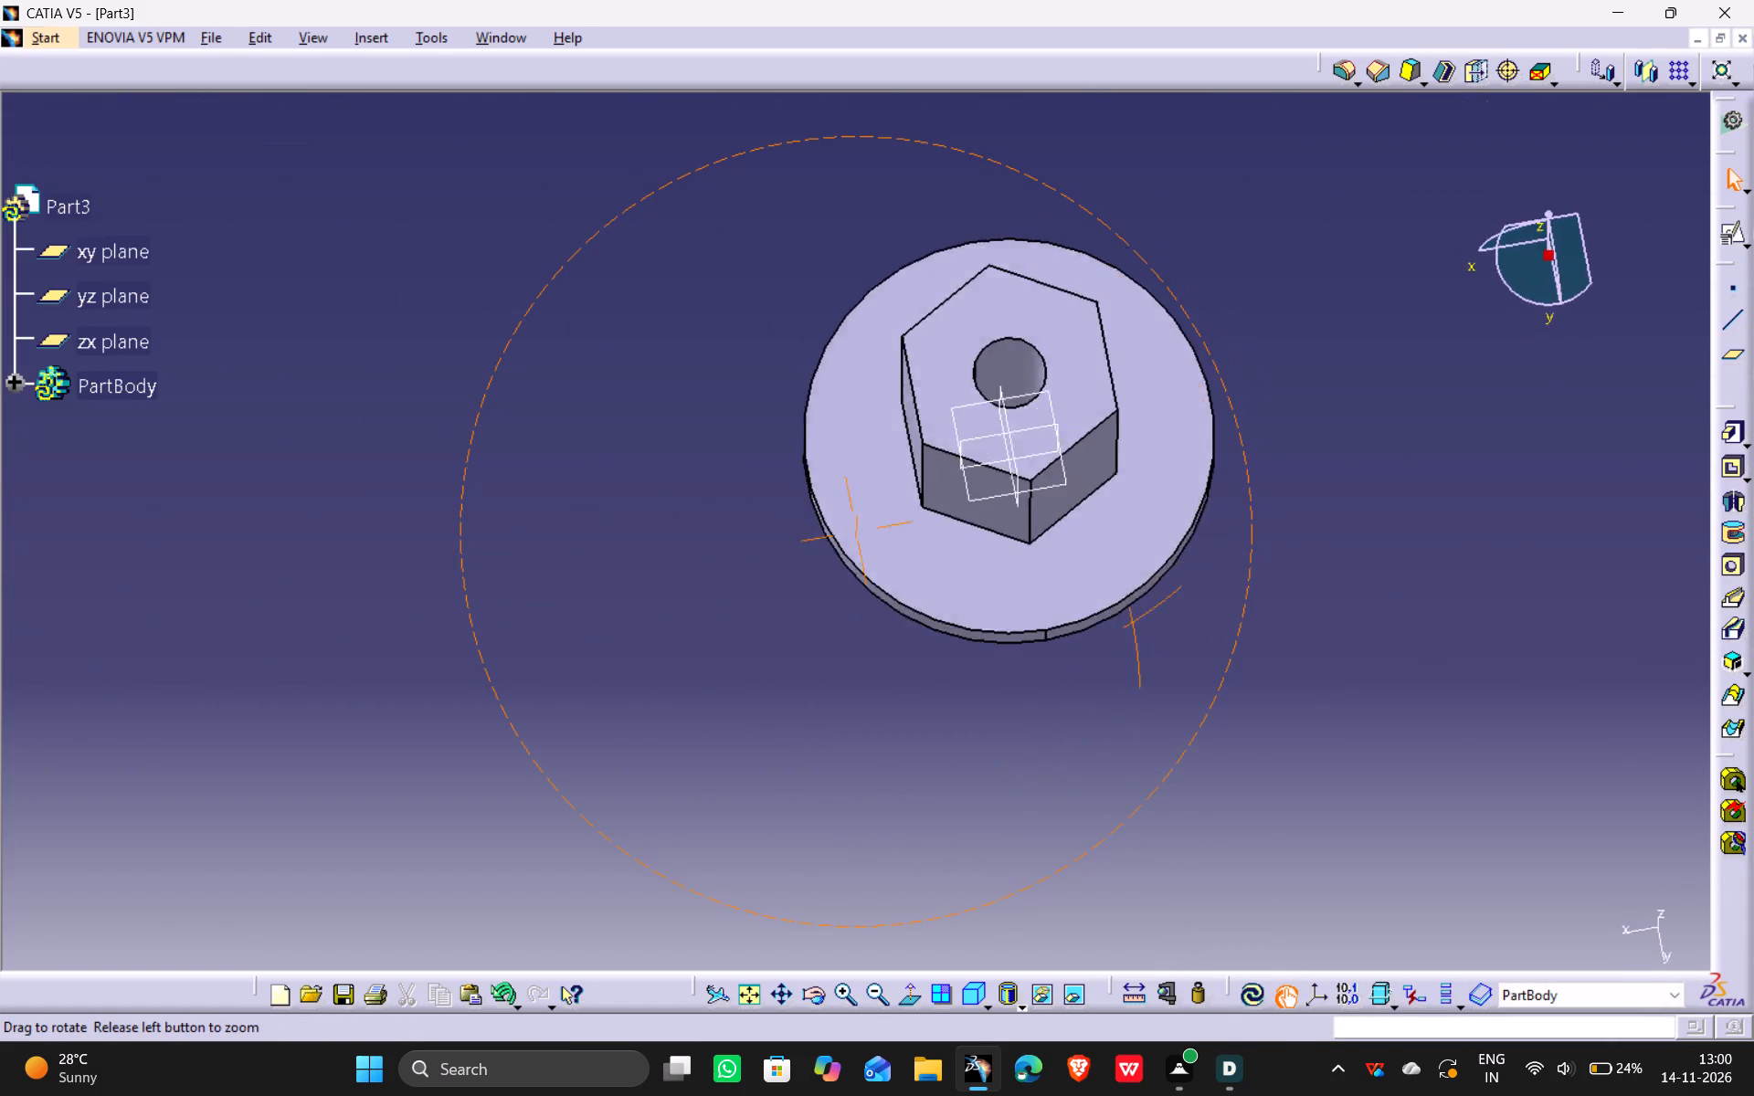
left_click_drag(1135, 616, 1217, 366)
middle_click_drag(1135, 616, 1215, 361)
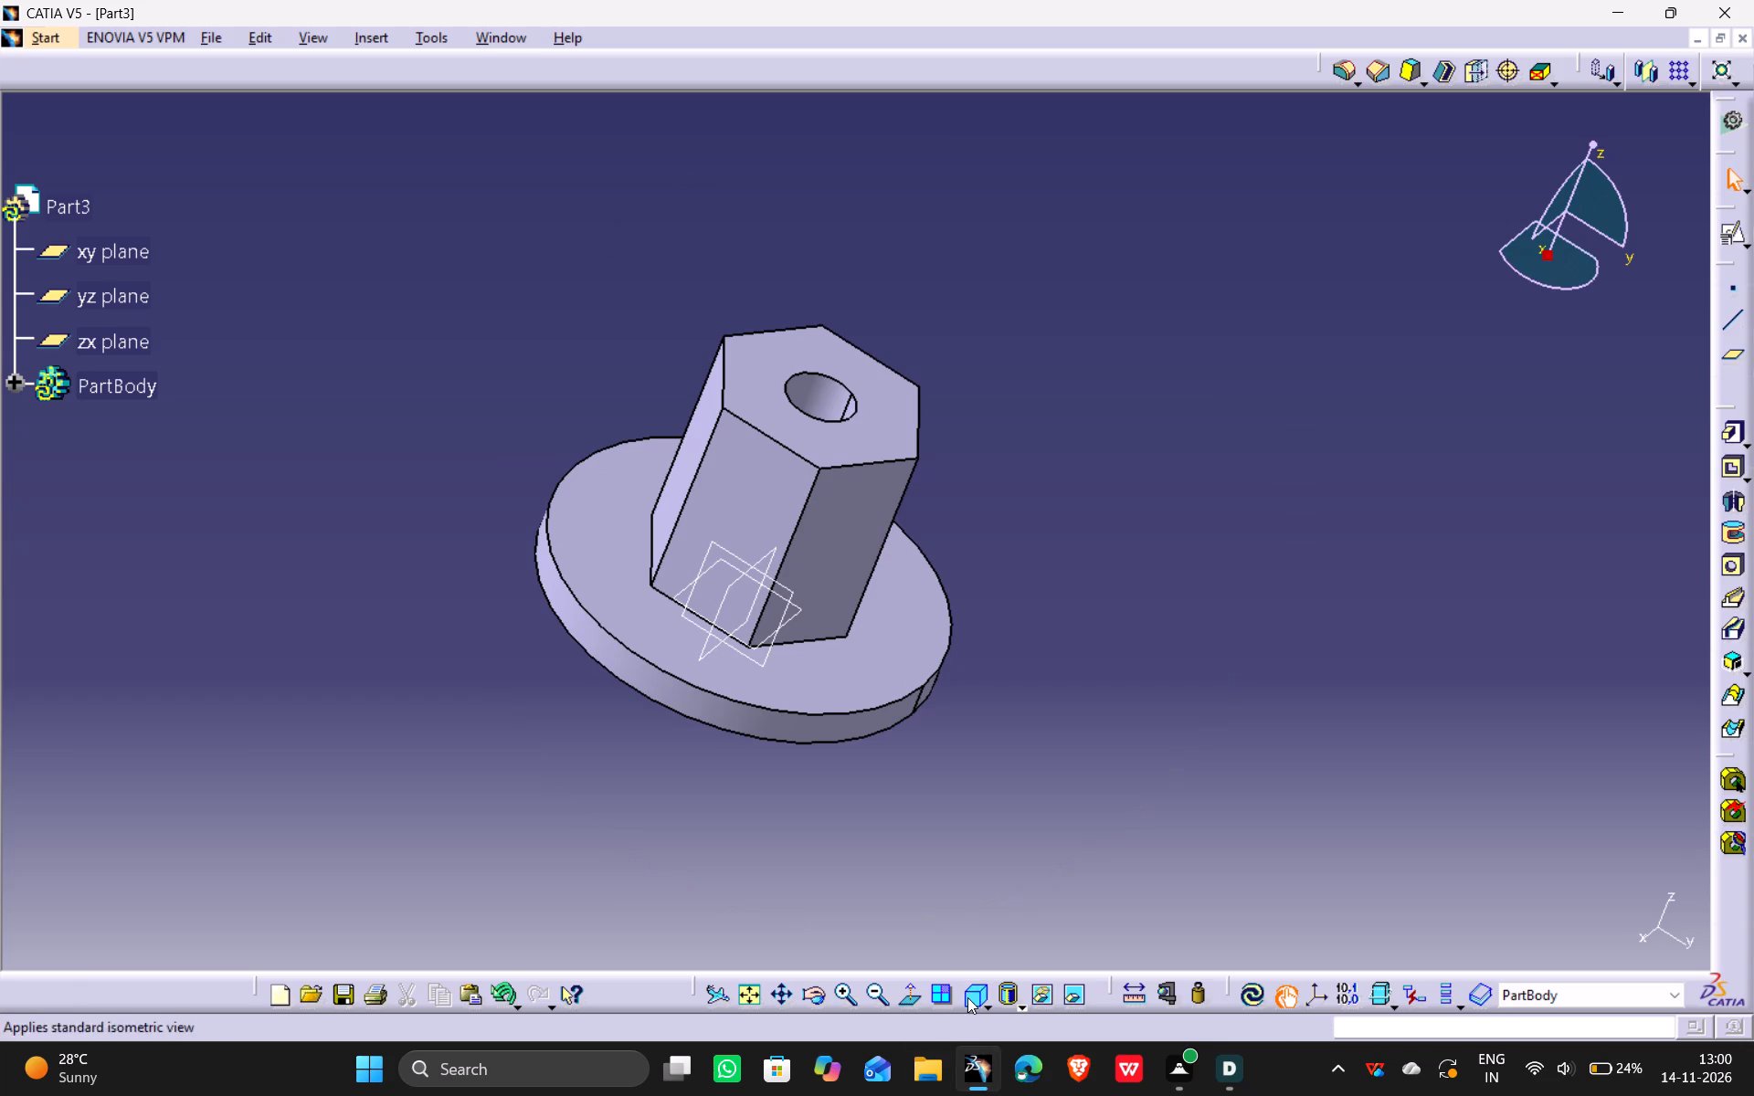
left_click(967, 997)
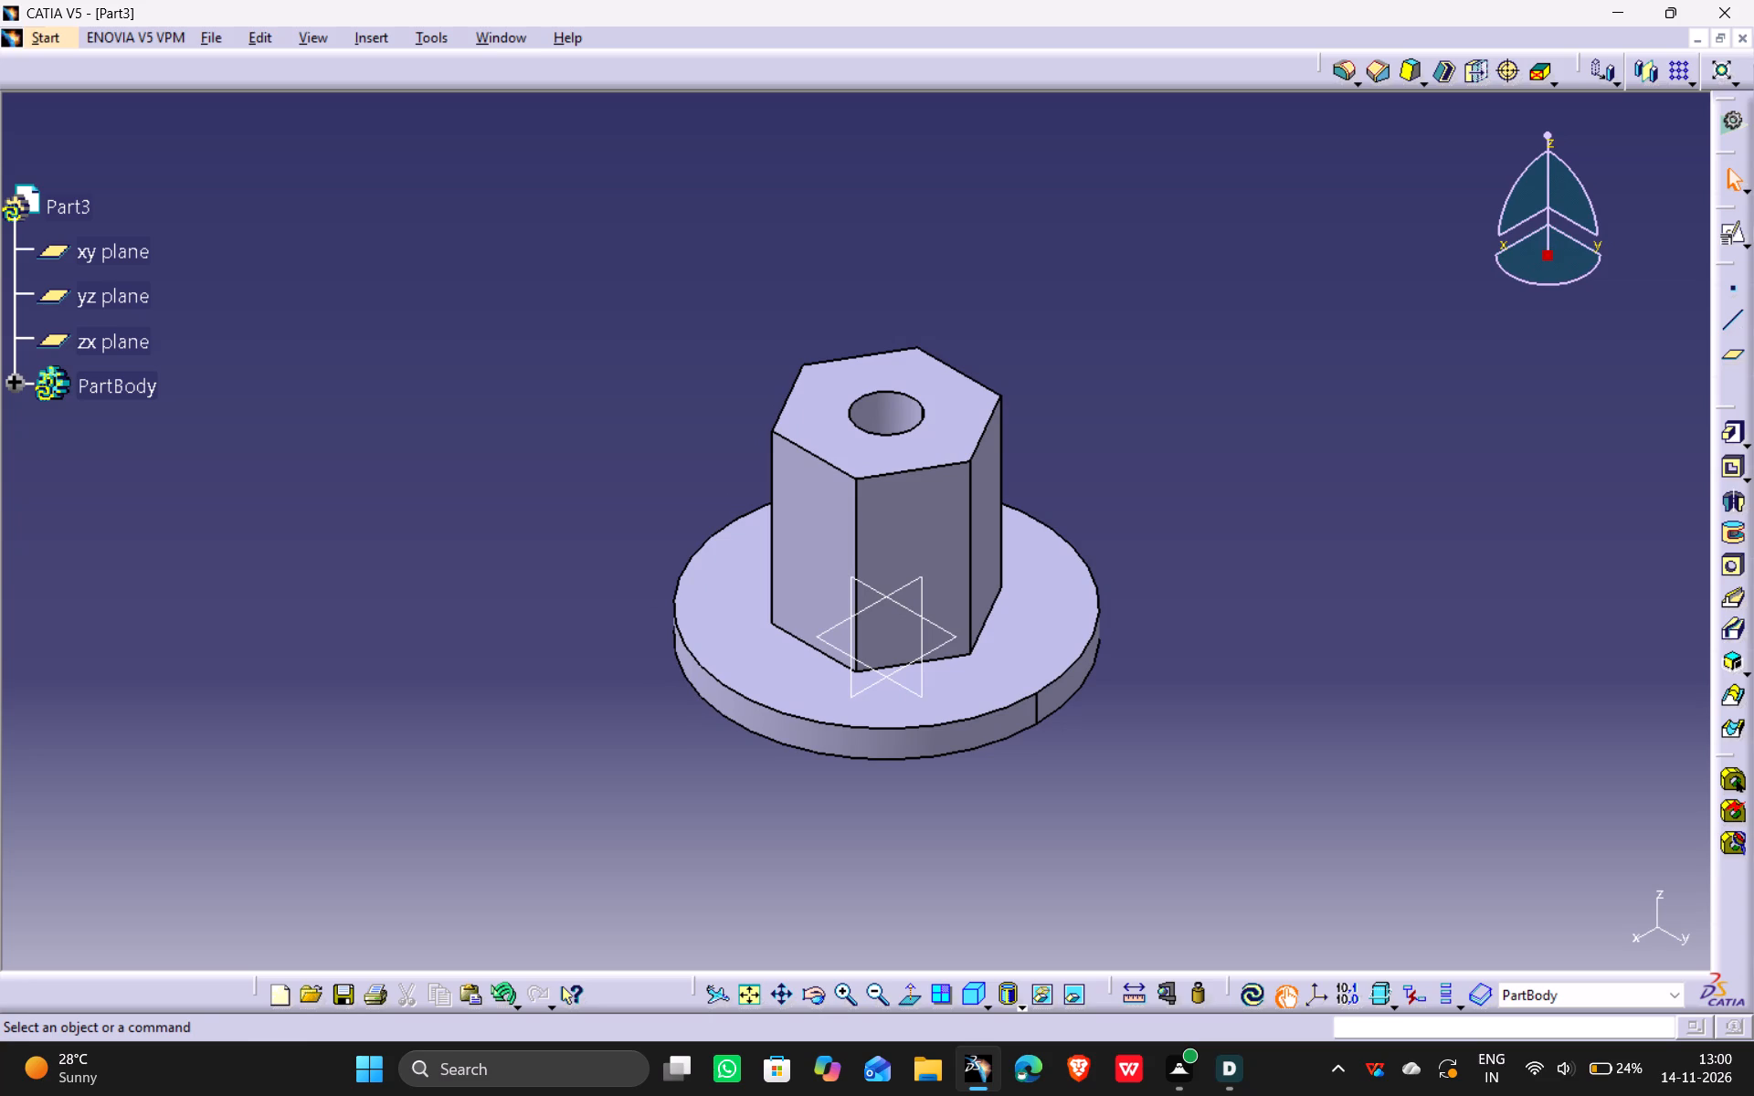
Open a positioned sketch on the disc's top face with both the H and V directions reversed.
left_click(1021, 603)
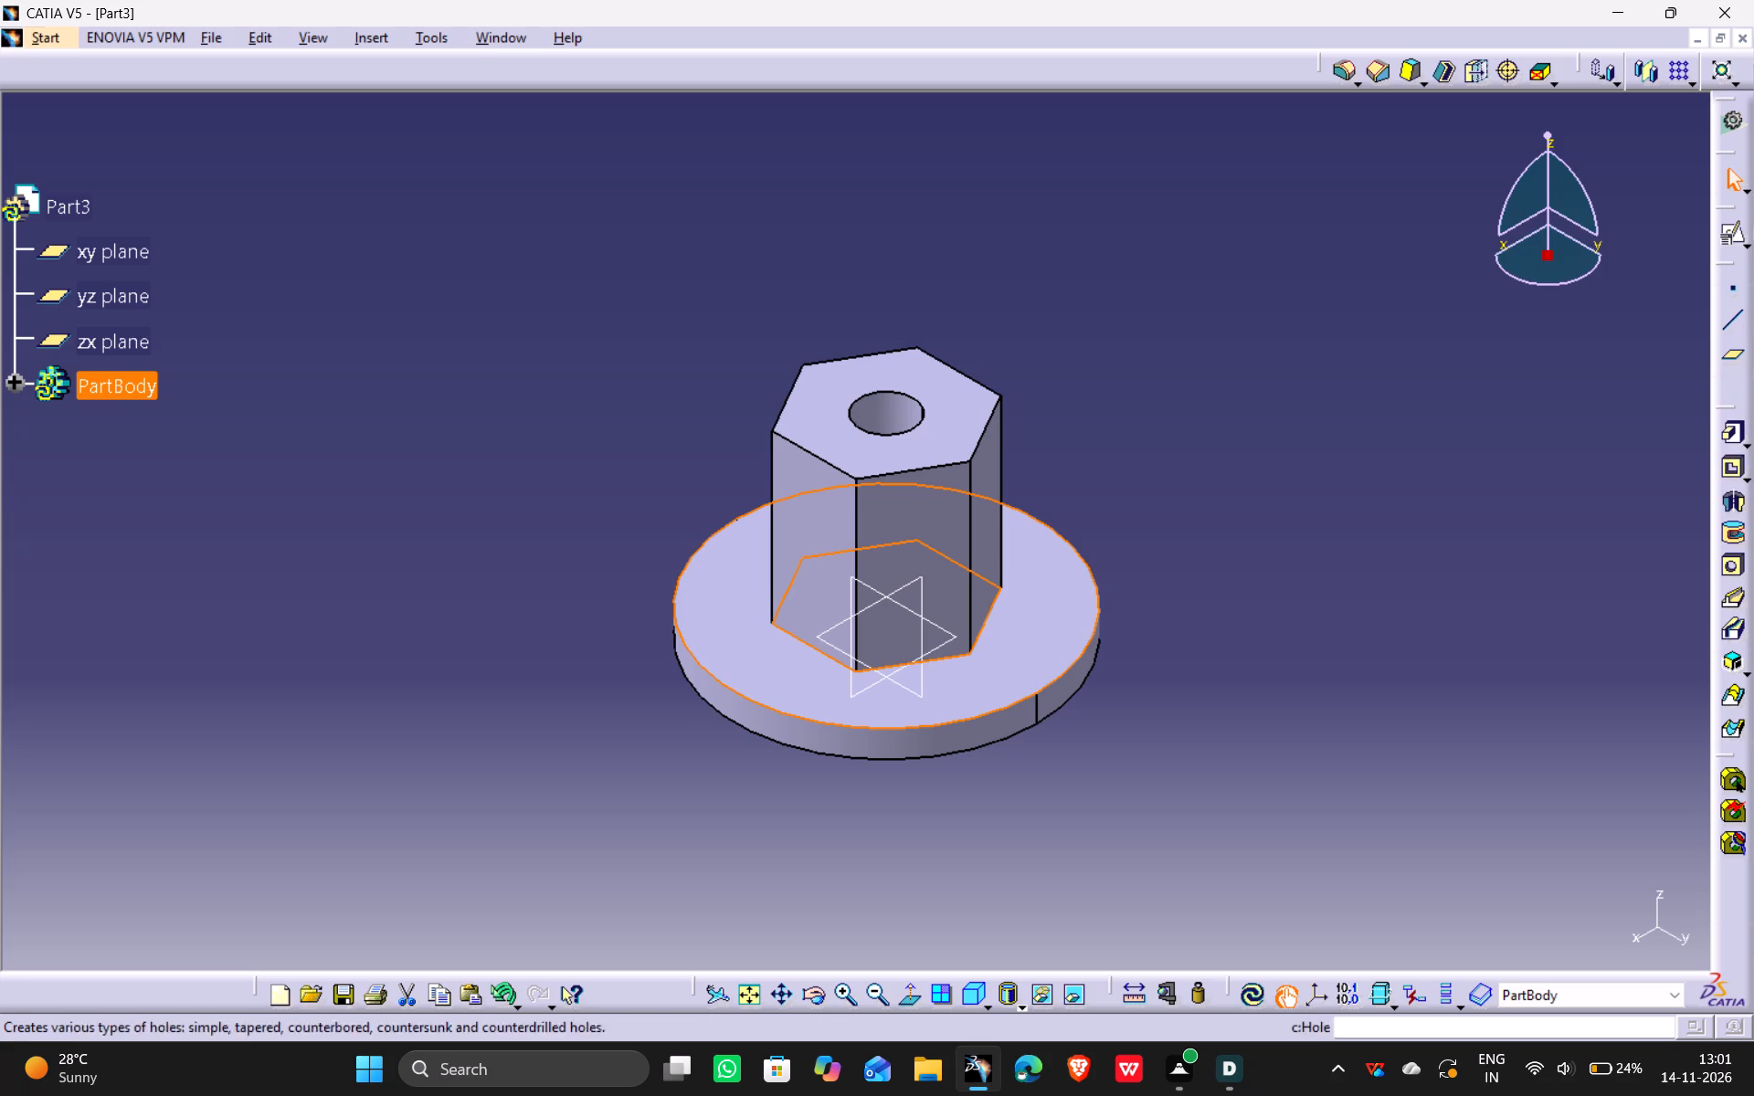
left_click(1729, 240)
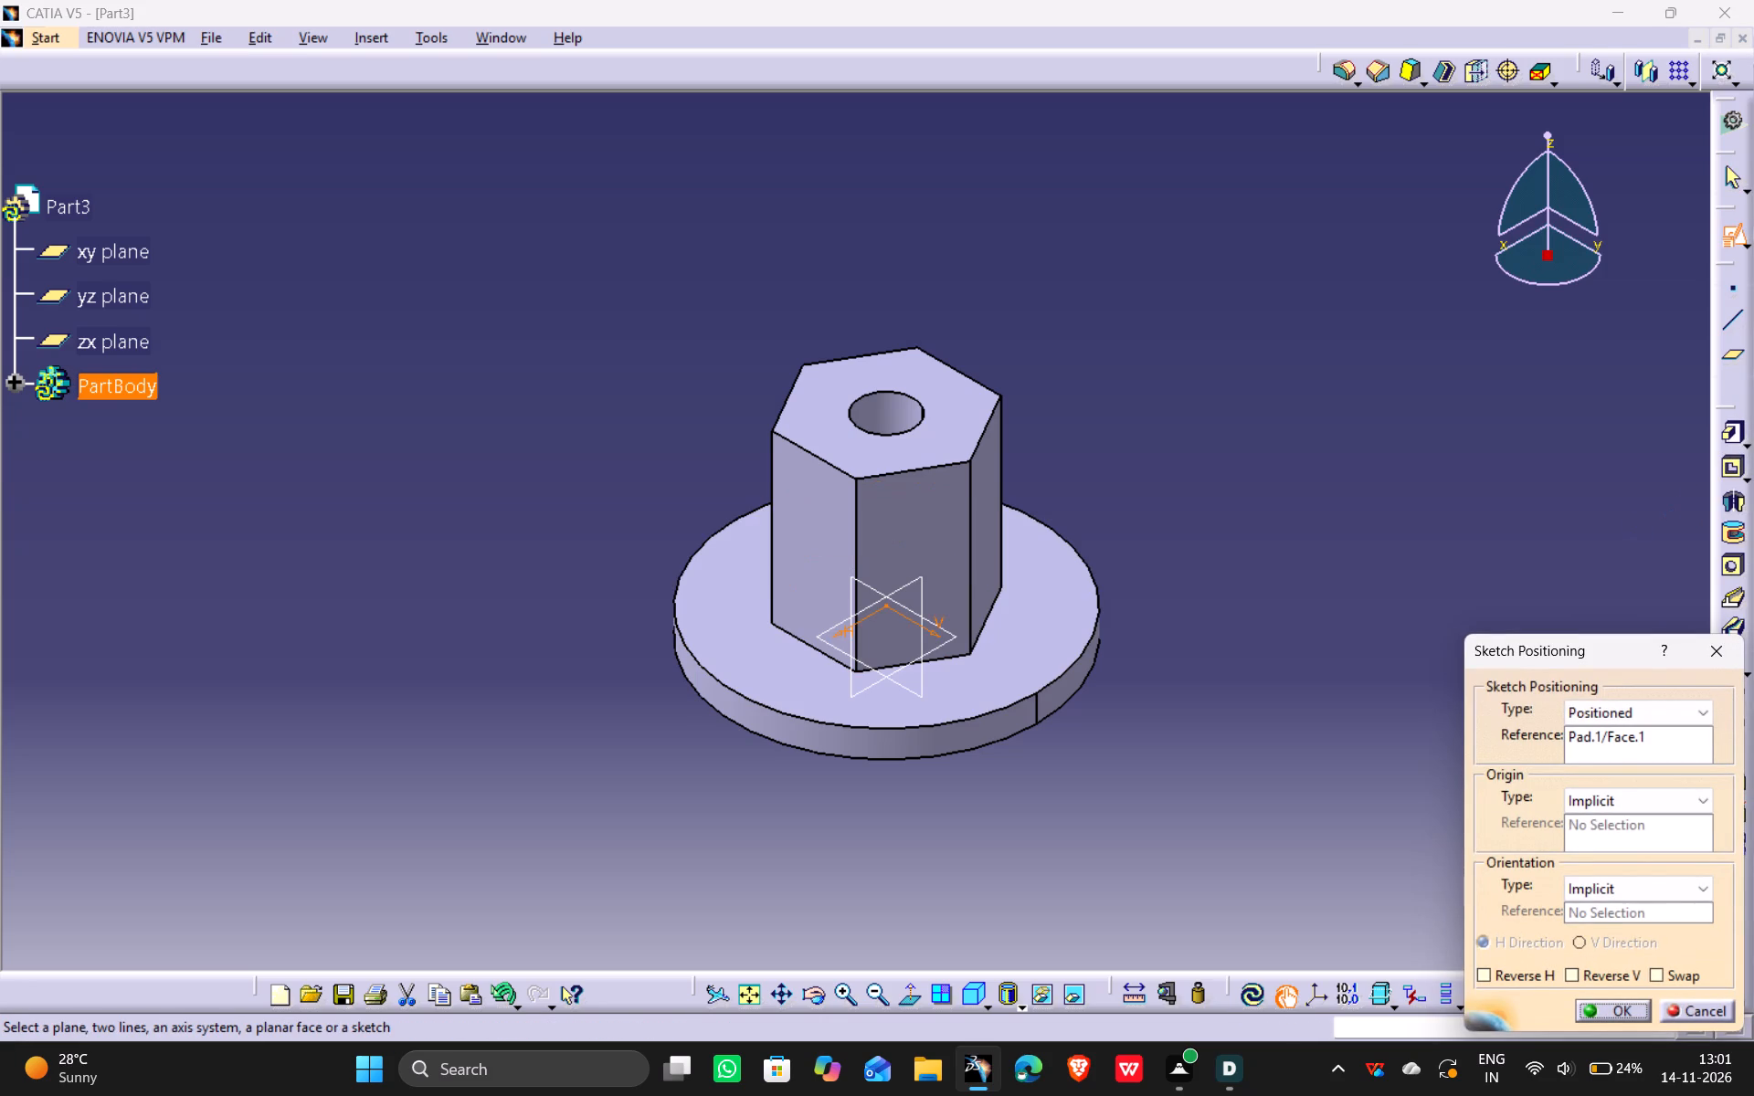
left_click(1516, 975)
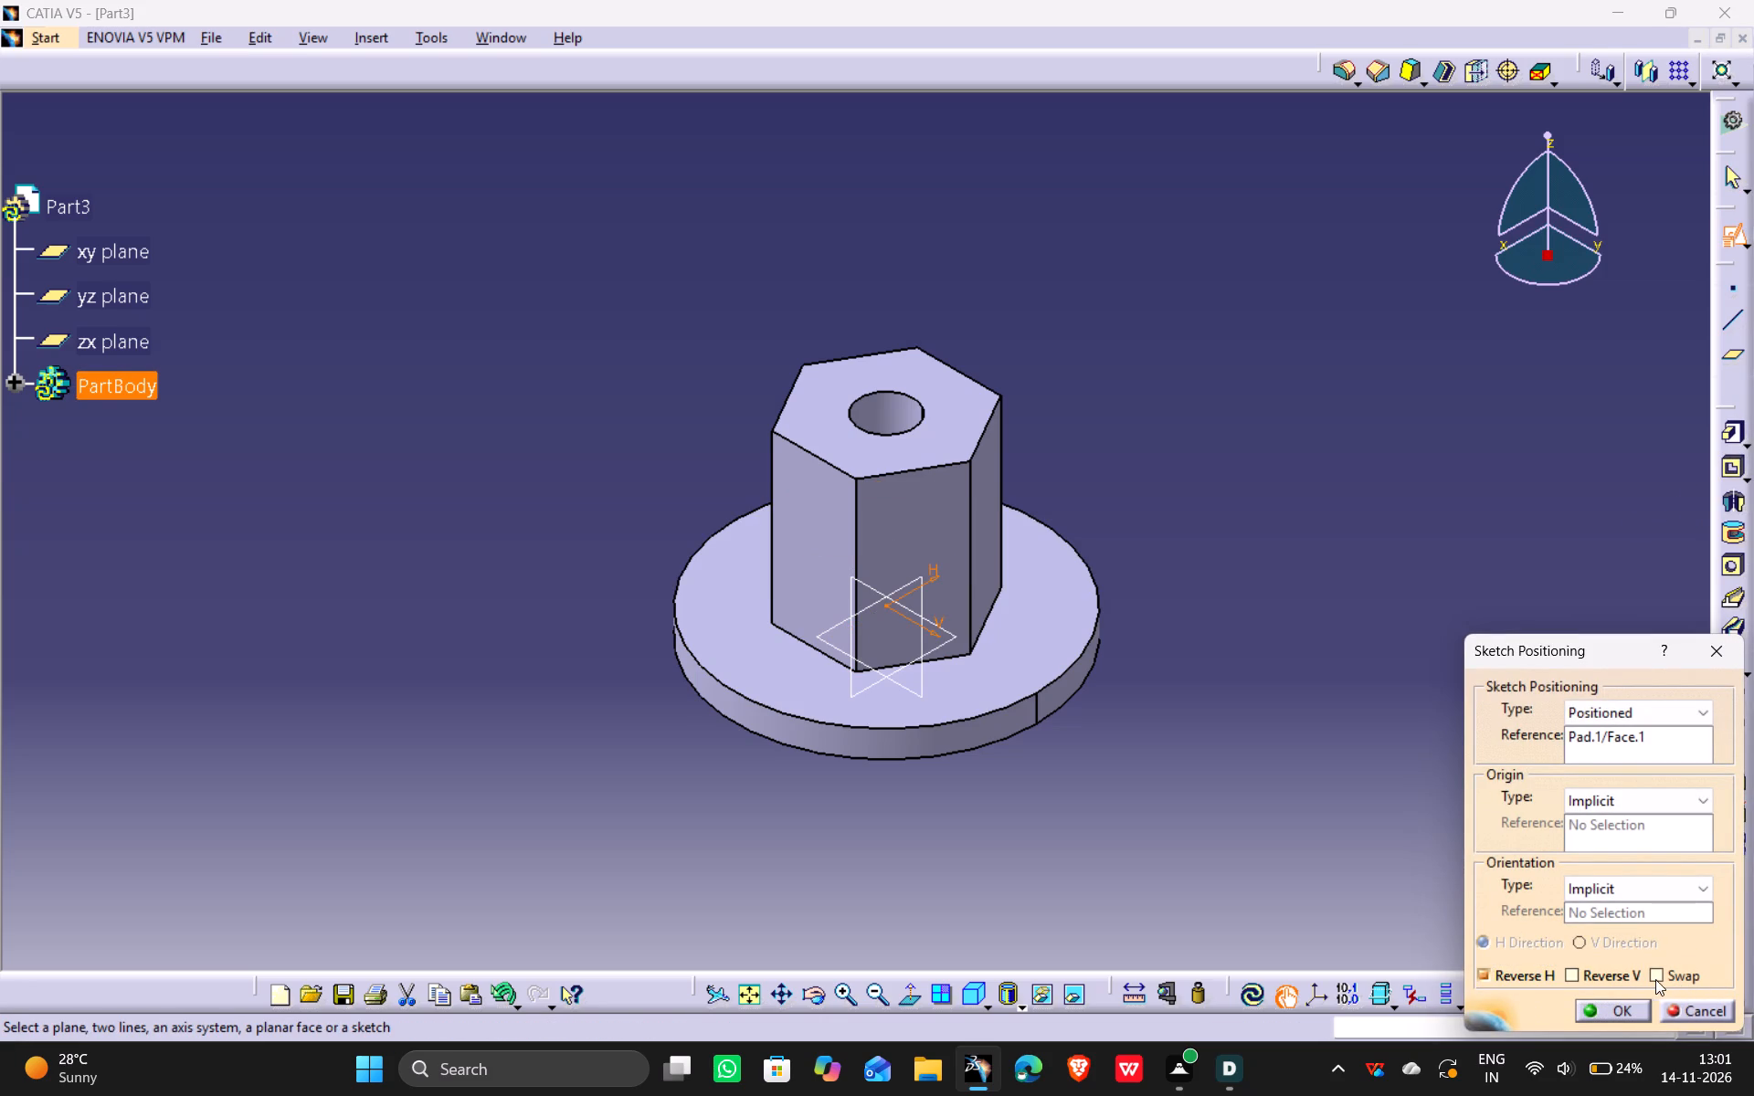
left_click(1609, 974)
left_click(1622, 1010)
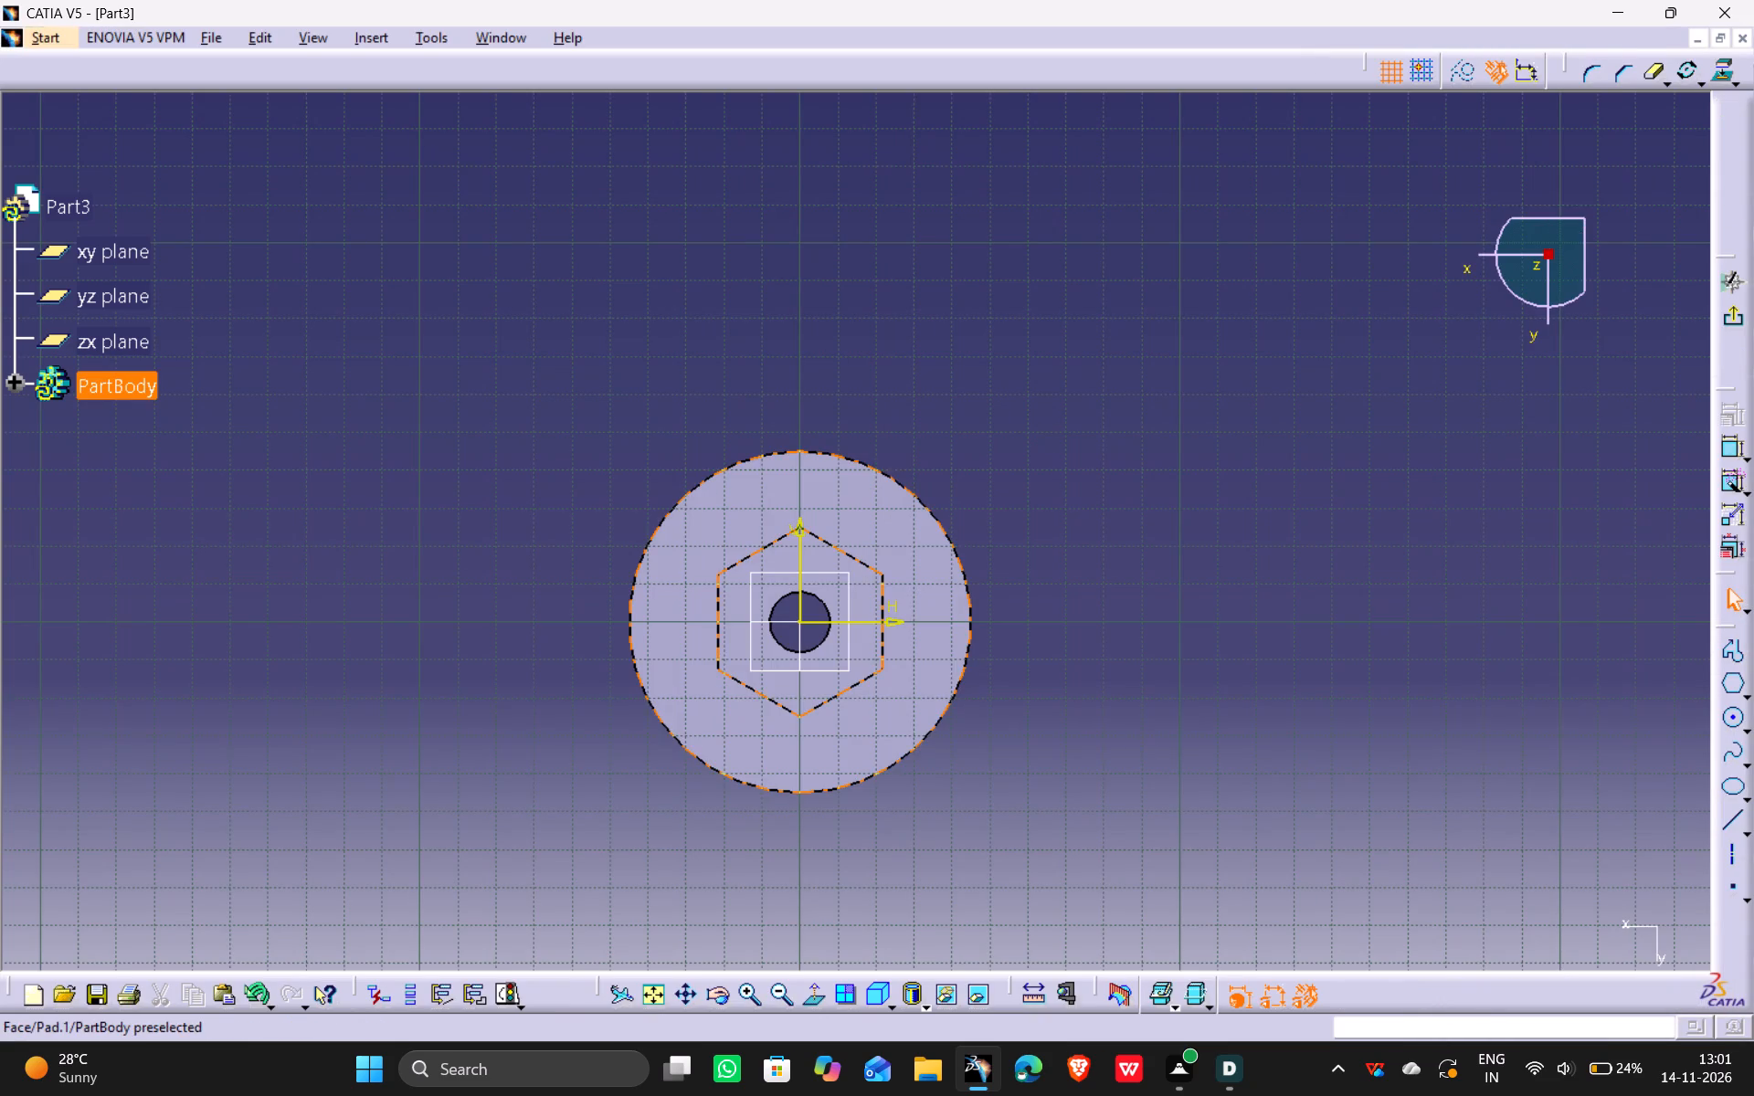
Sketch a circle about 11.5 mm in diameter on the H axis, about 34 mm from the origin, between hexagon and rim.
middle_click_drag(781, 710, 830, 692)
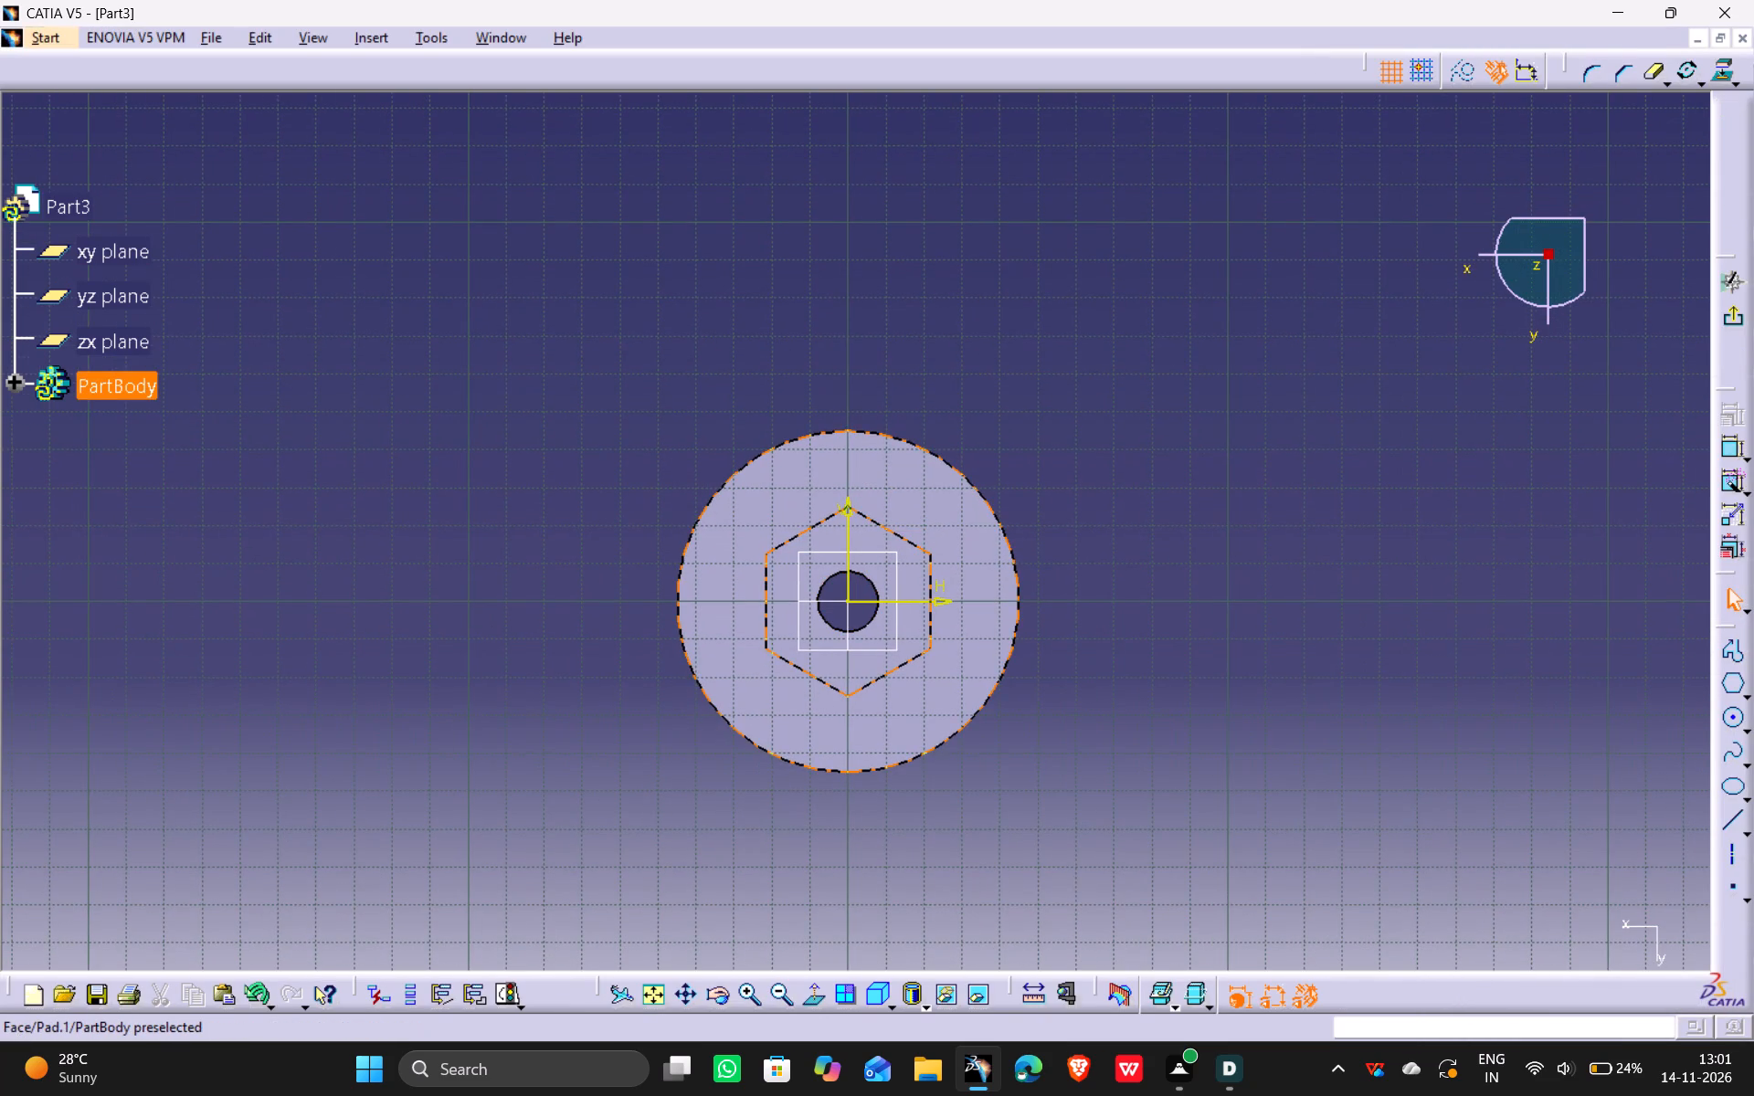
middle_click_drag(908, 814, 901, 715, "ctrl")
middle_click_drag(1011, 629, 1013, 641, "ctrl")
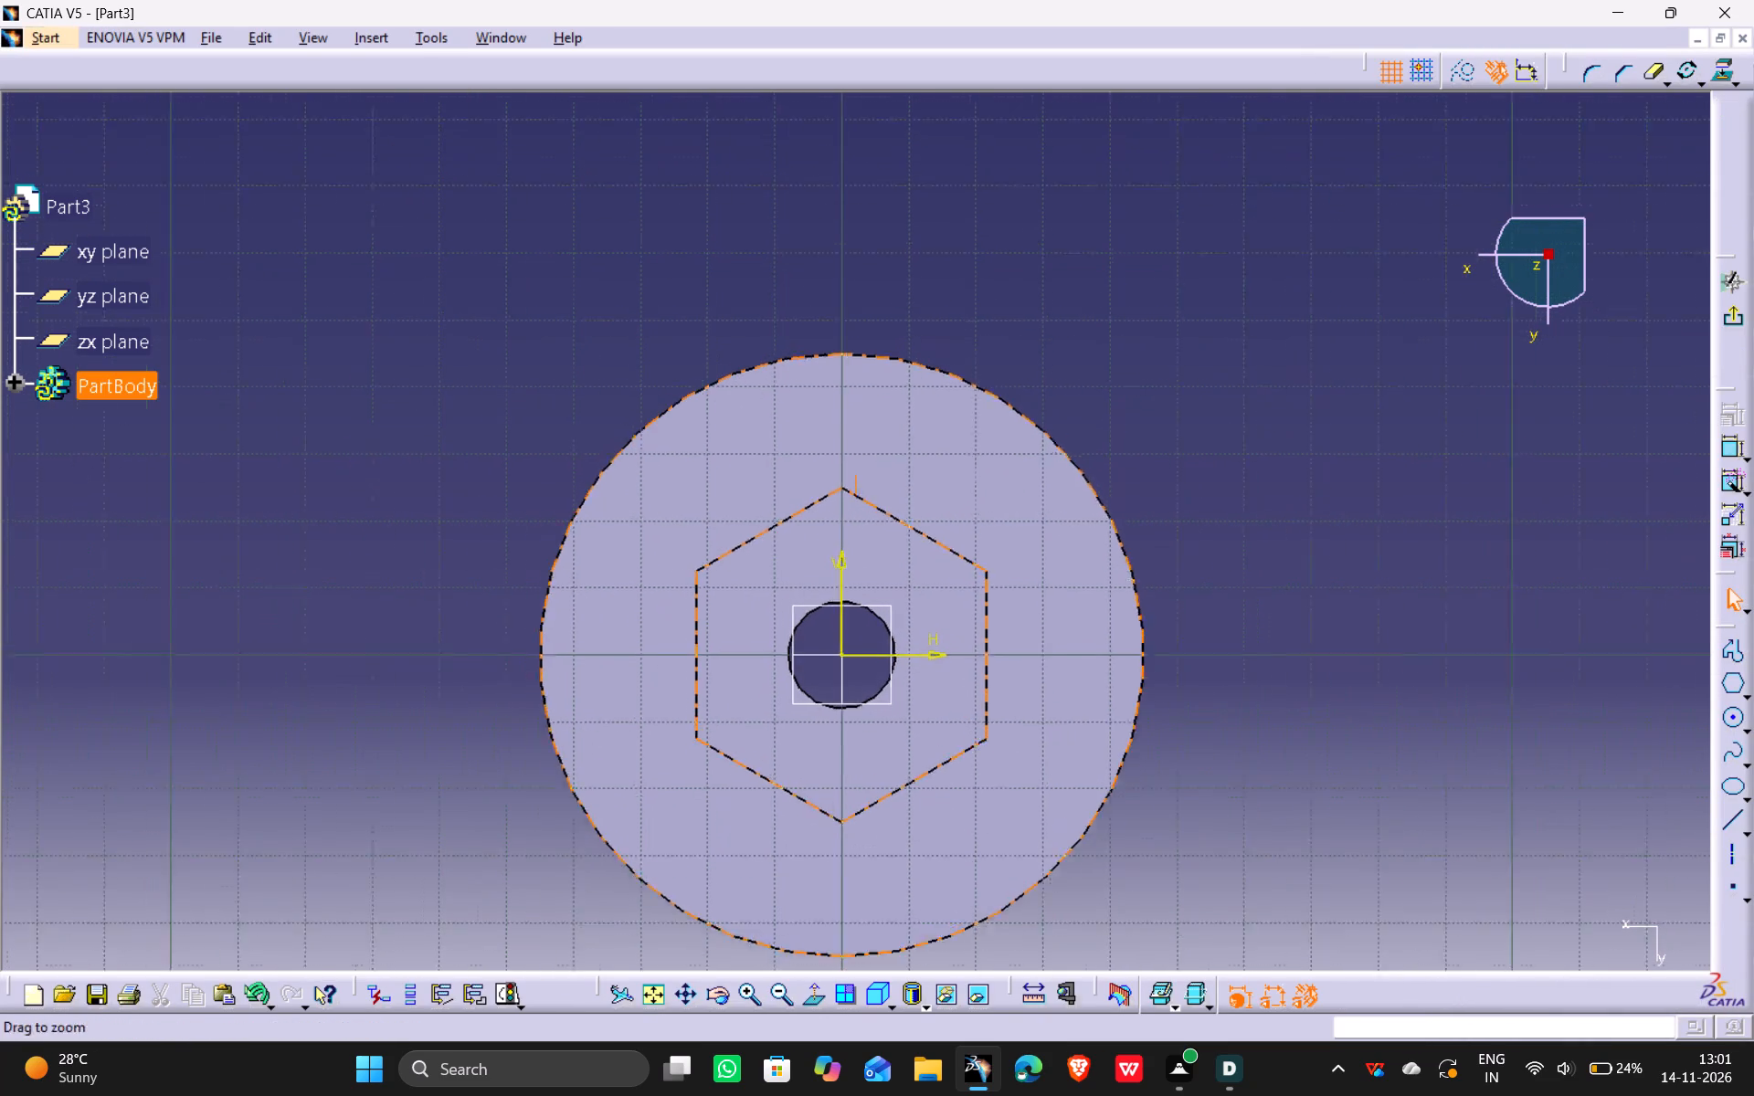
middle_click_drag(1013, 641, 1018, 658, "ctrl")
left_click(1736, 716)
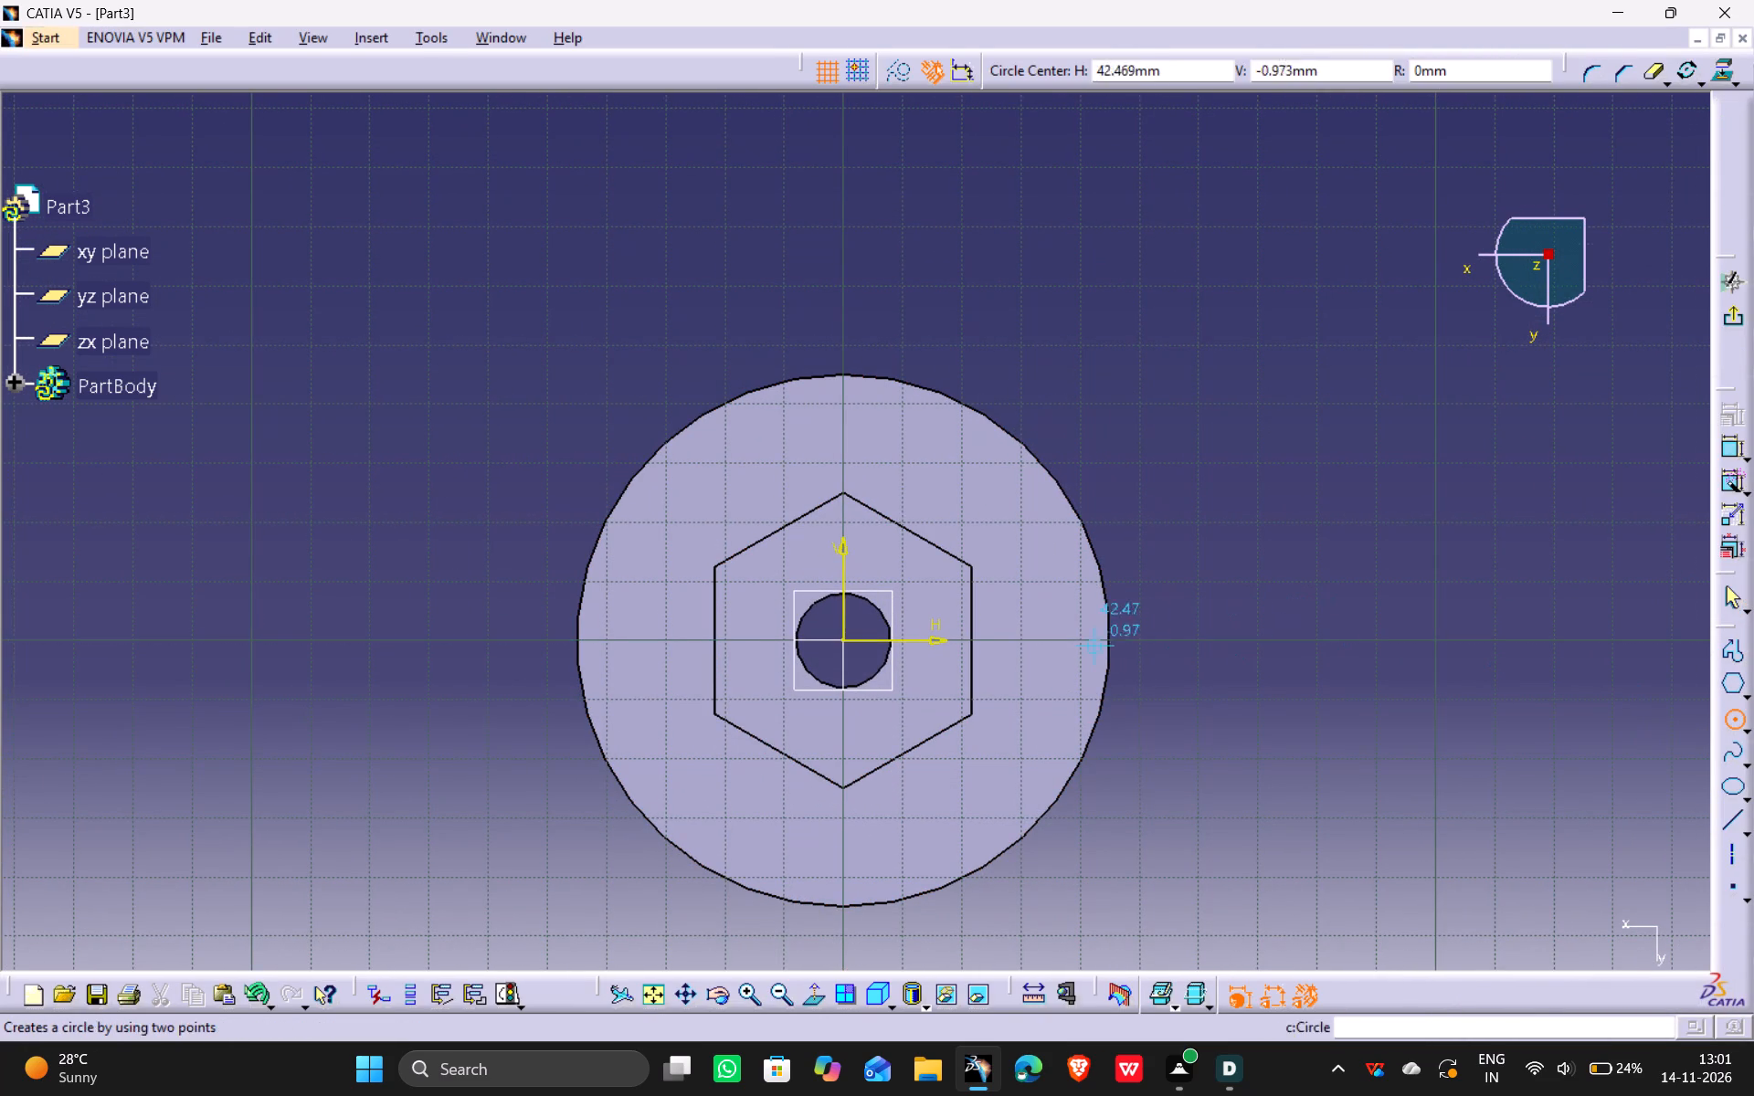
left_click(1045, 638)
left_click(1054, 673)
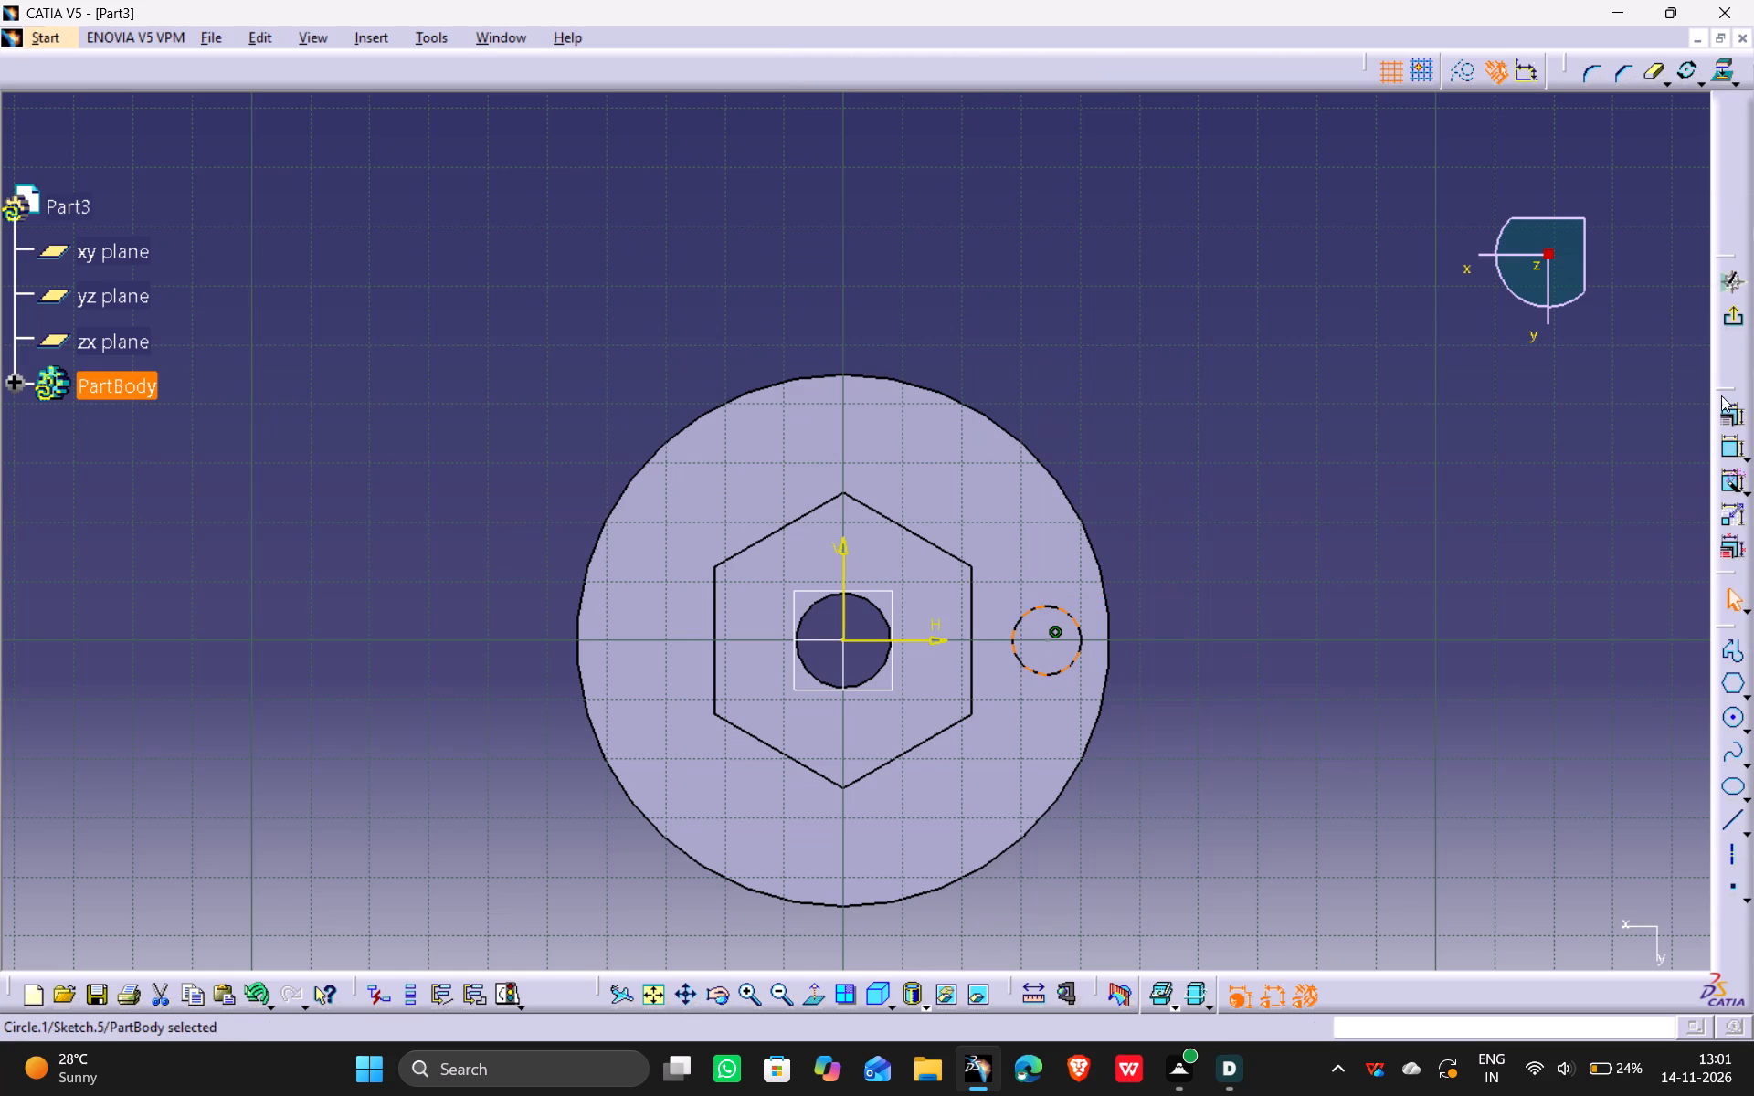
Dimension the small circle's diameter and set it to 6 mm.
left_click(1730, 452)
left_click(1146, 449)
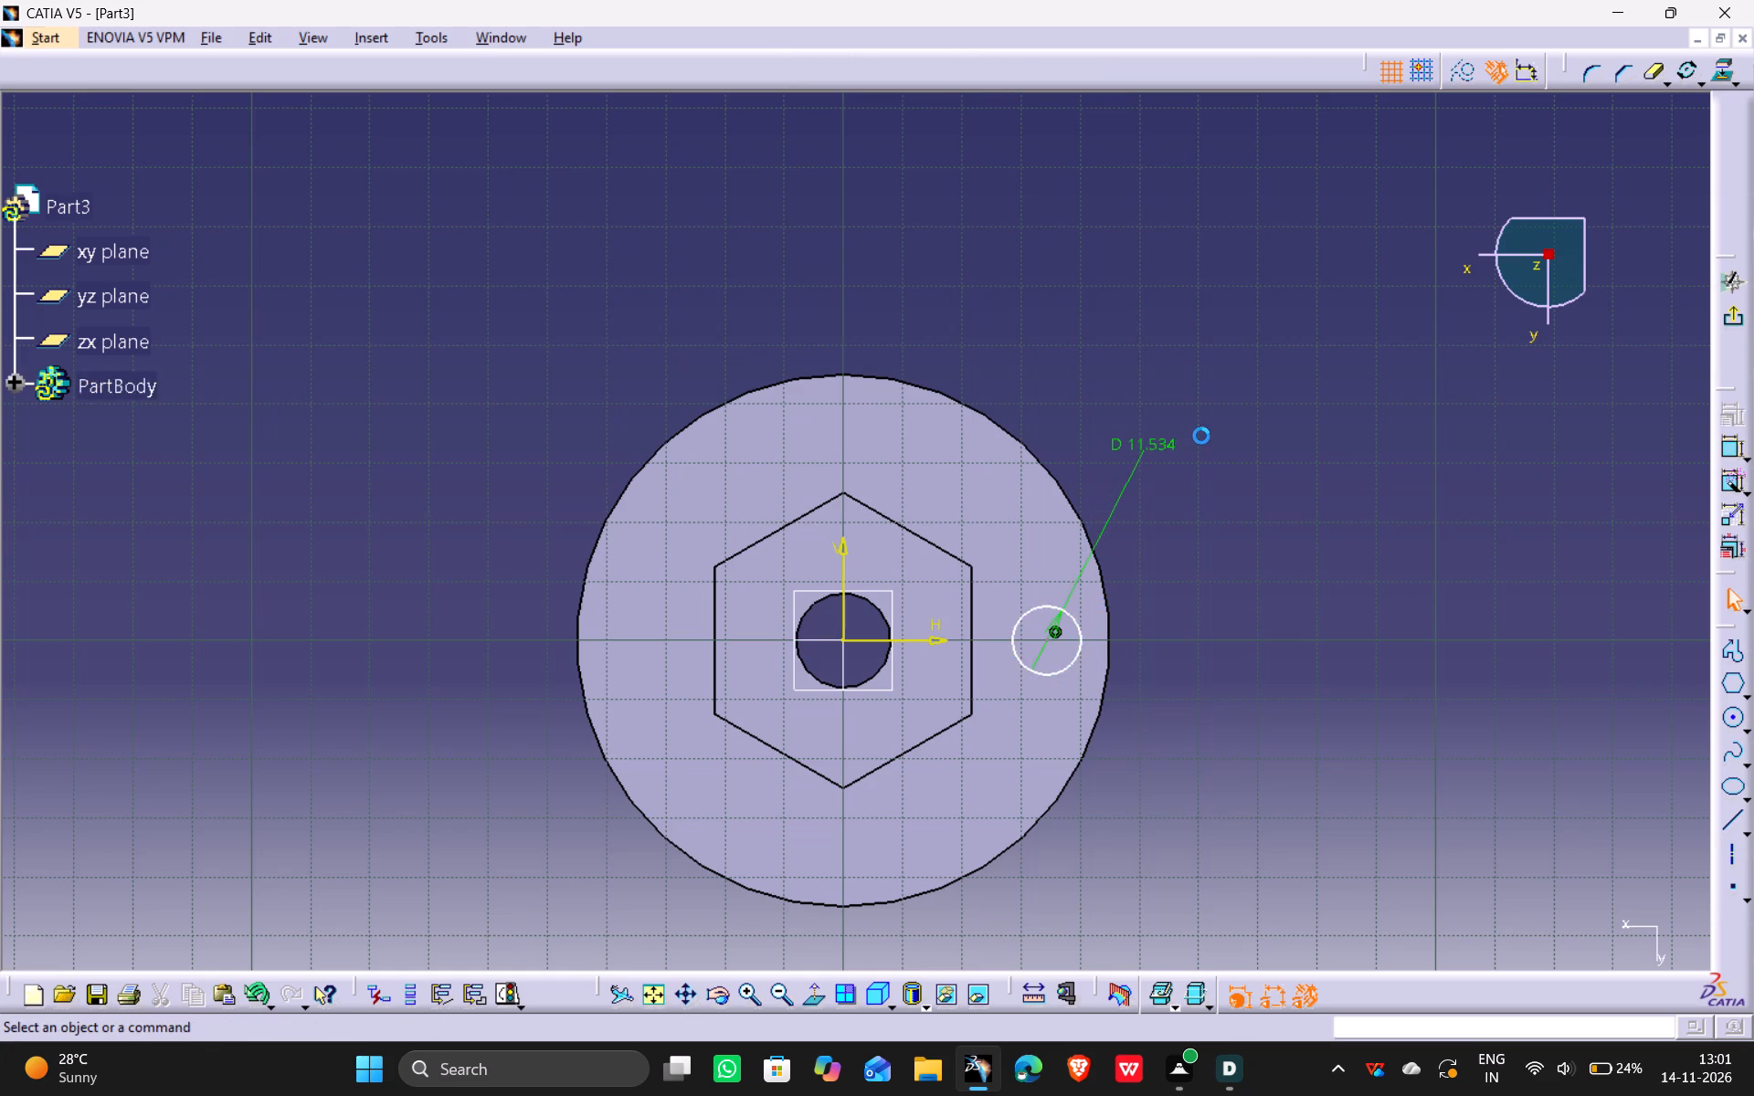
double_click(1147, 444)
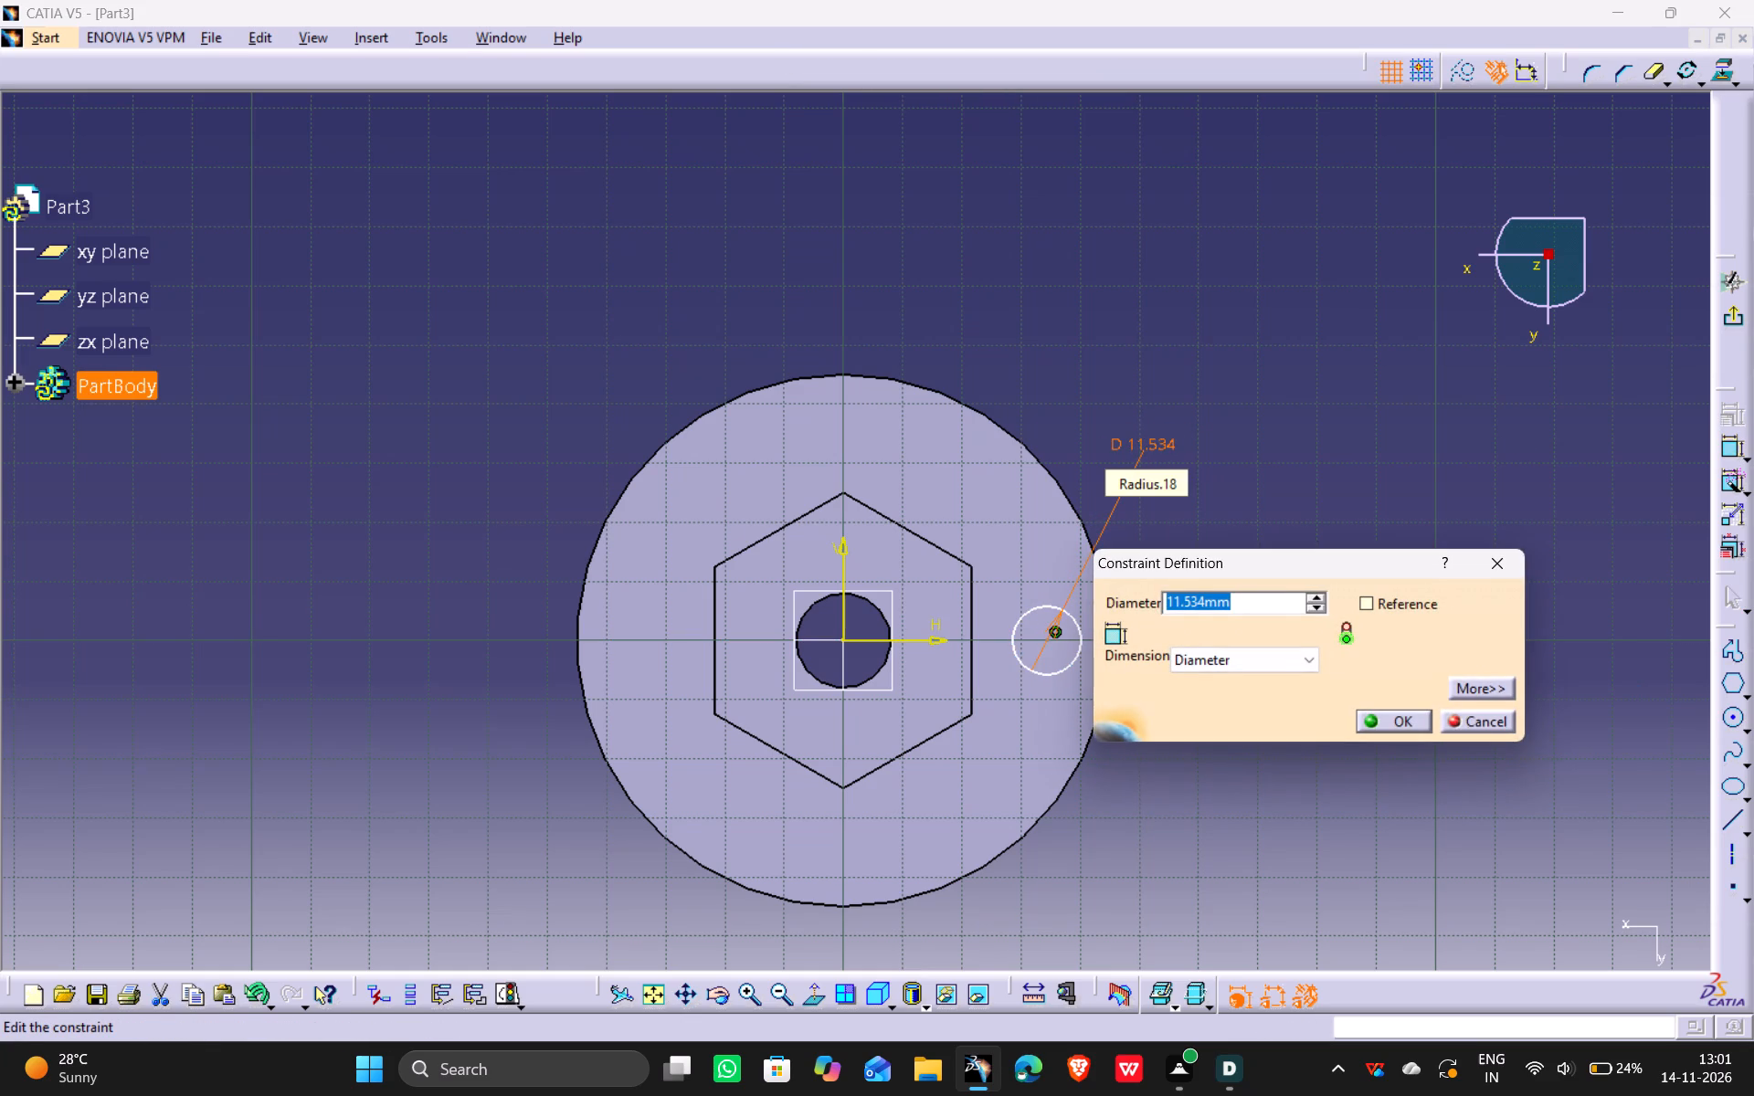
key("6")
key("Return")
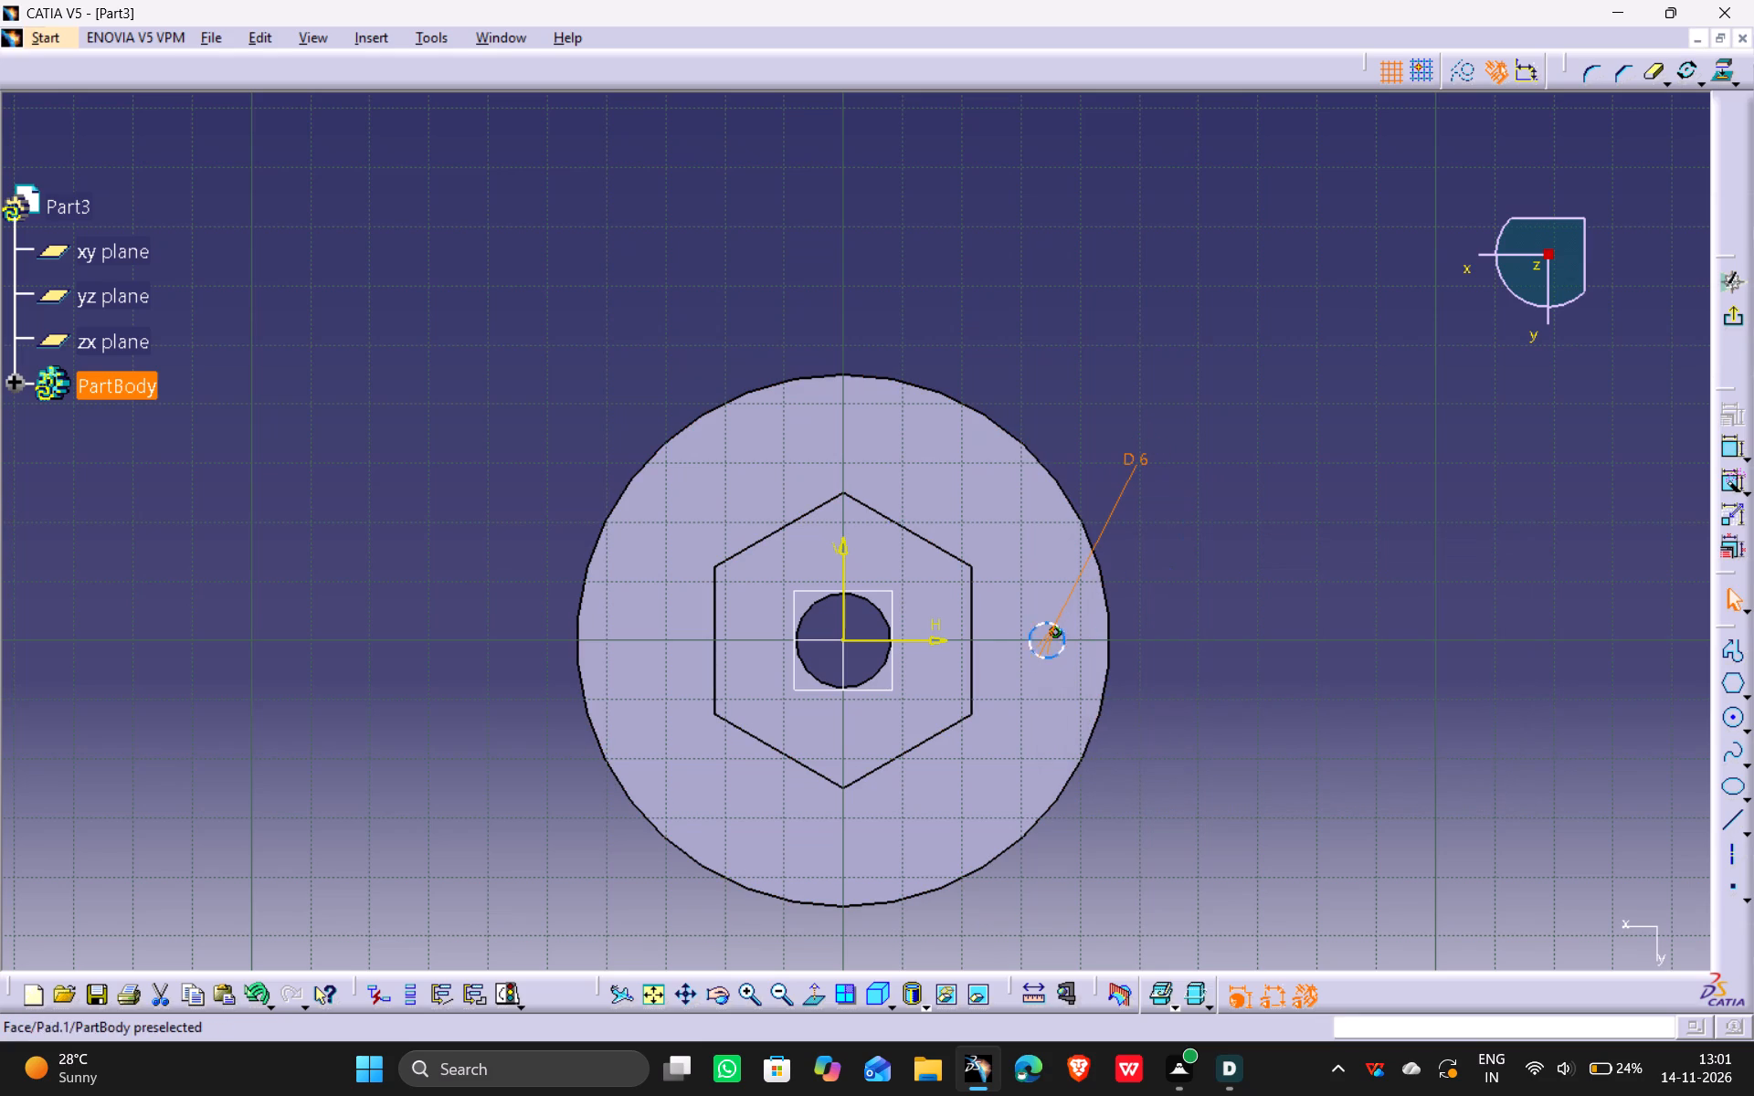
left_click(1044, 639)
left_click(1235, 641)
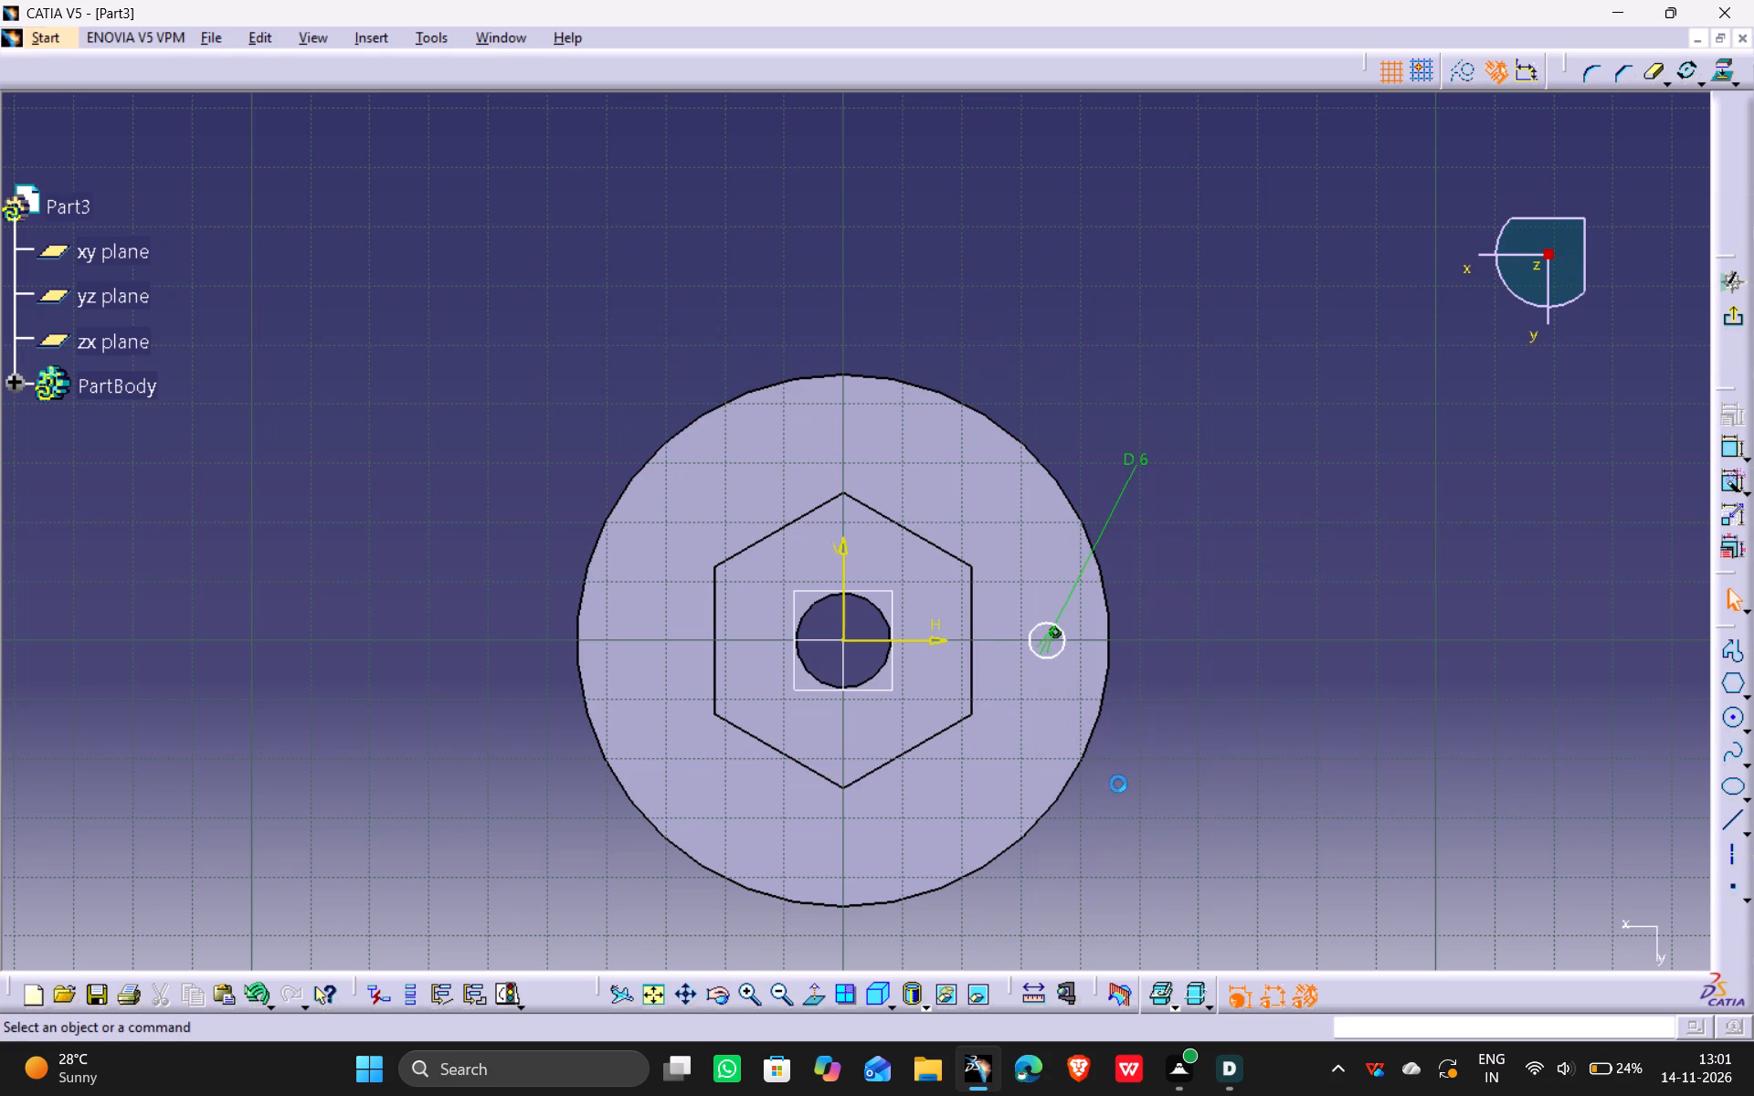
Draw an origin-centred circle about 69 mm in diameter through the small circle's centre and turn it into construction geometry.
middle_click_drag(1110, 782, 1146, 721)
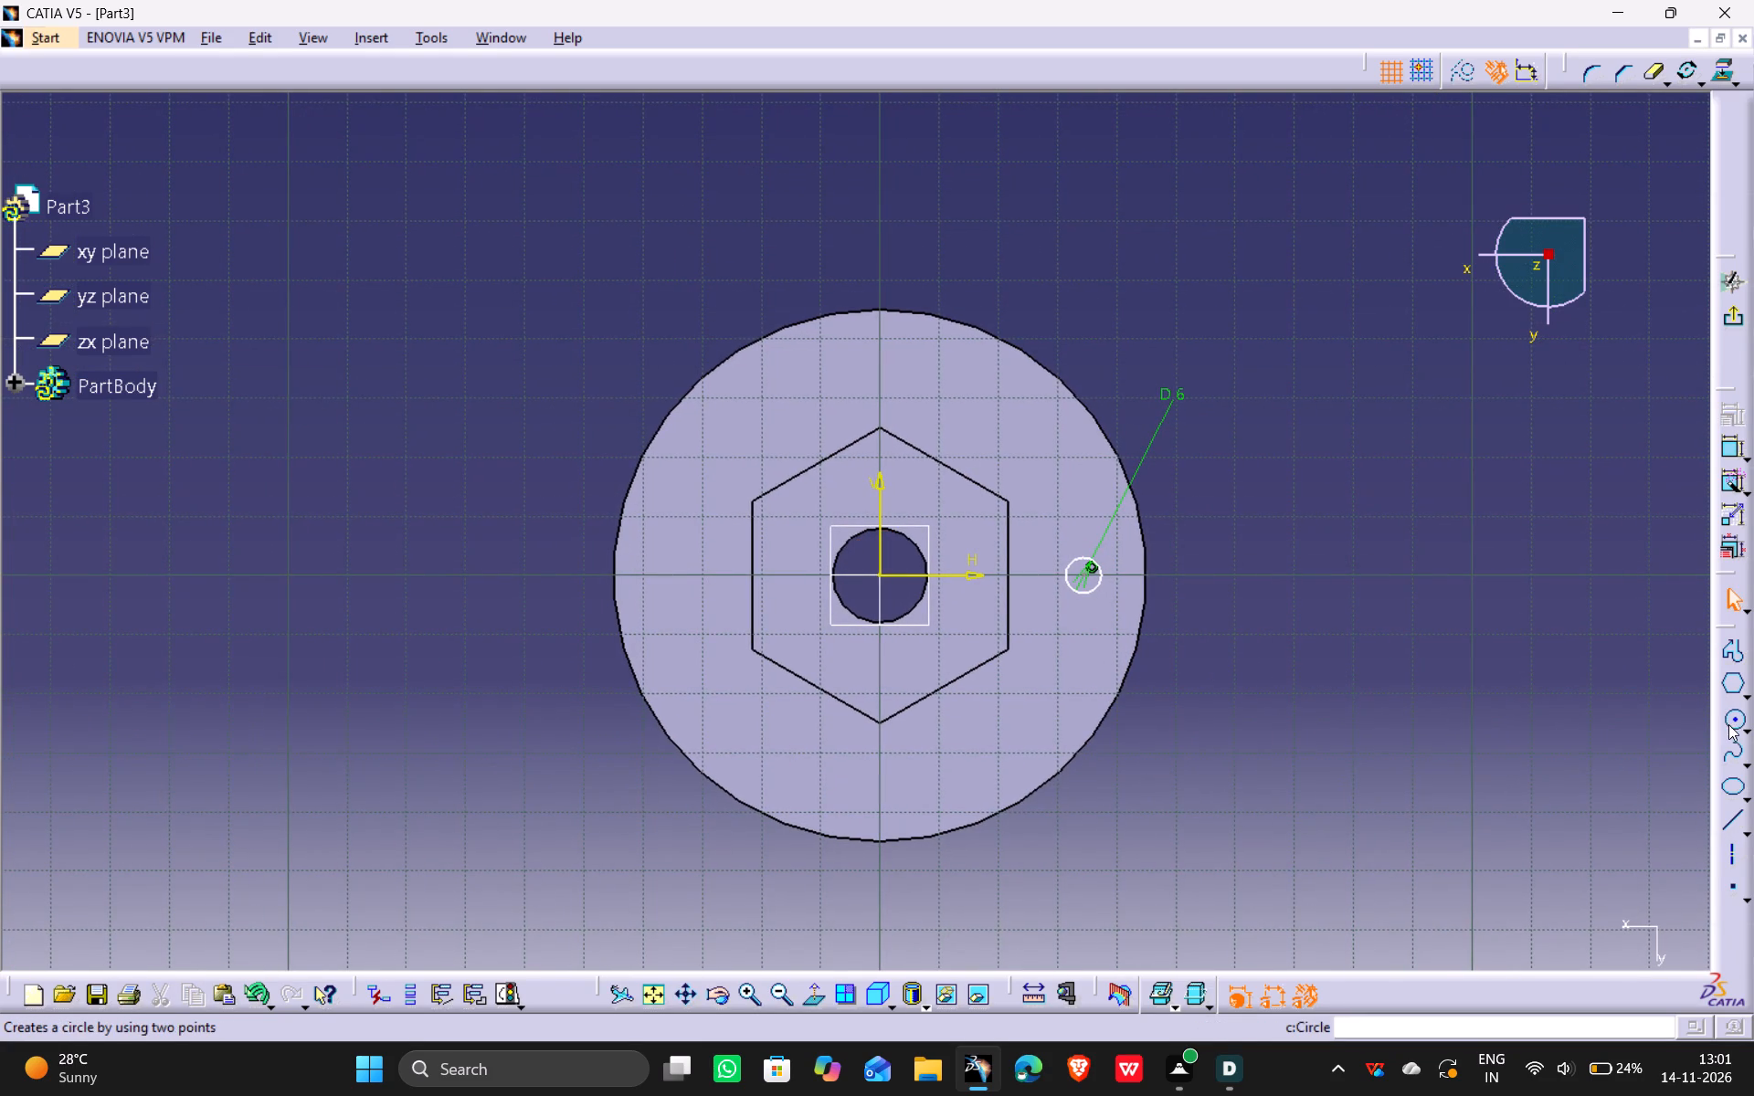
left_click(1728, 724)
left_click(880, 576)
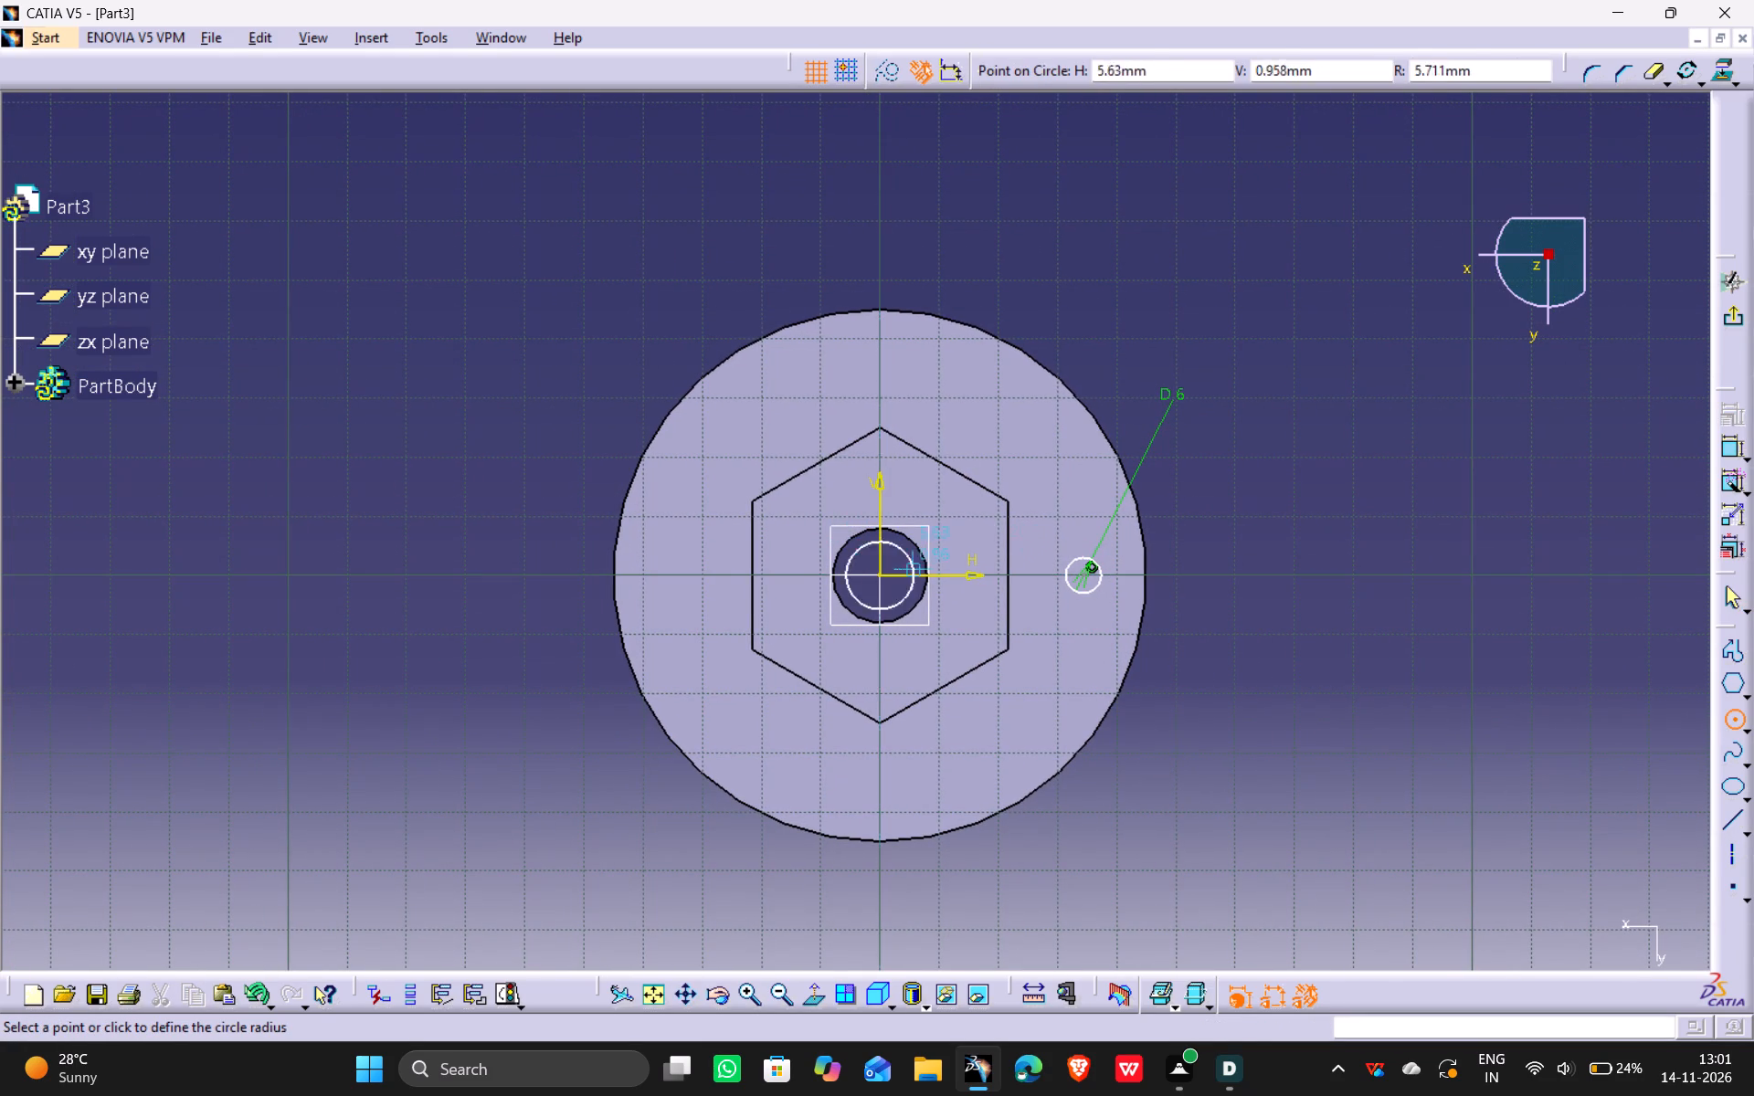
left_click(1084, 577)
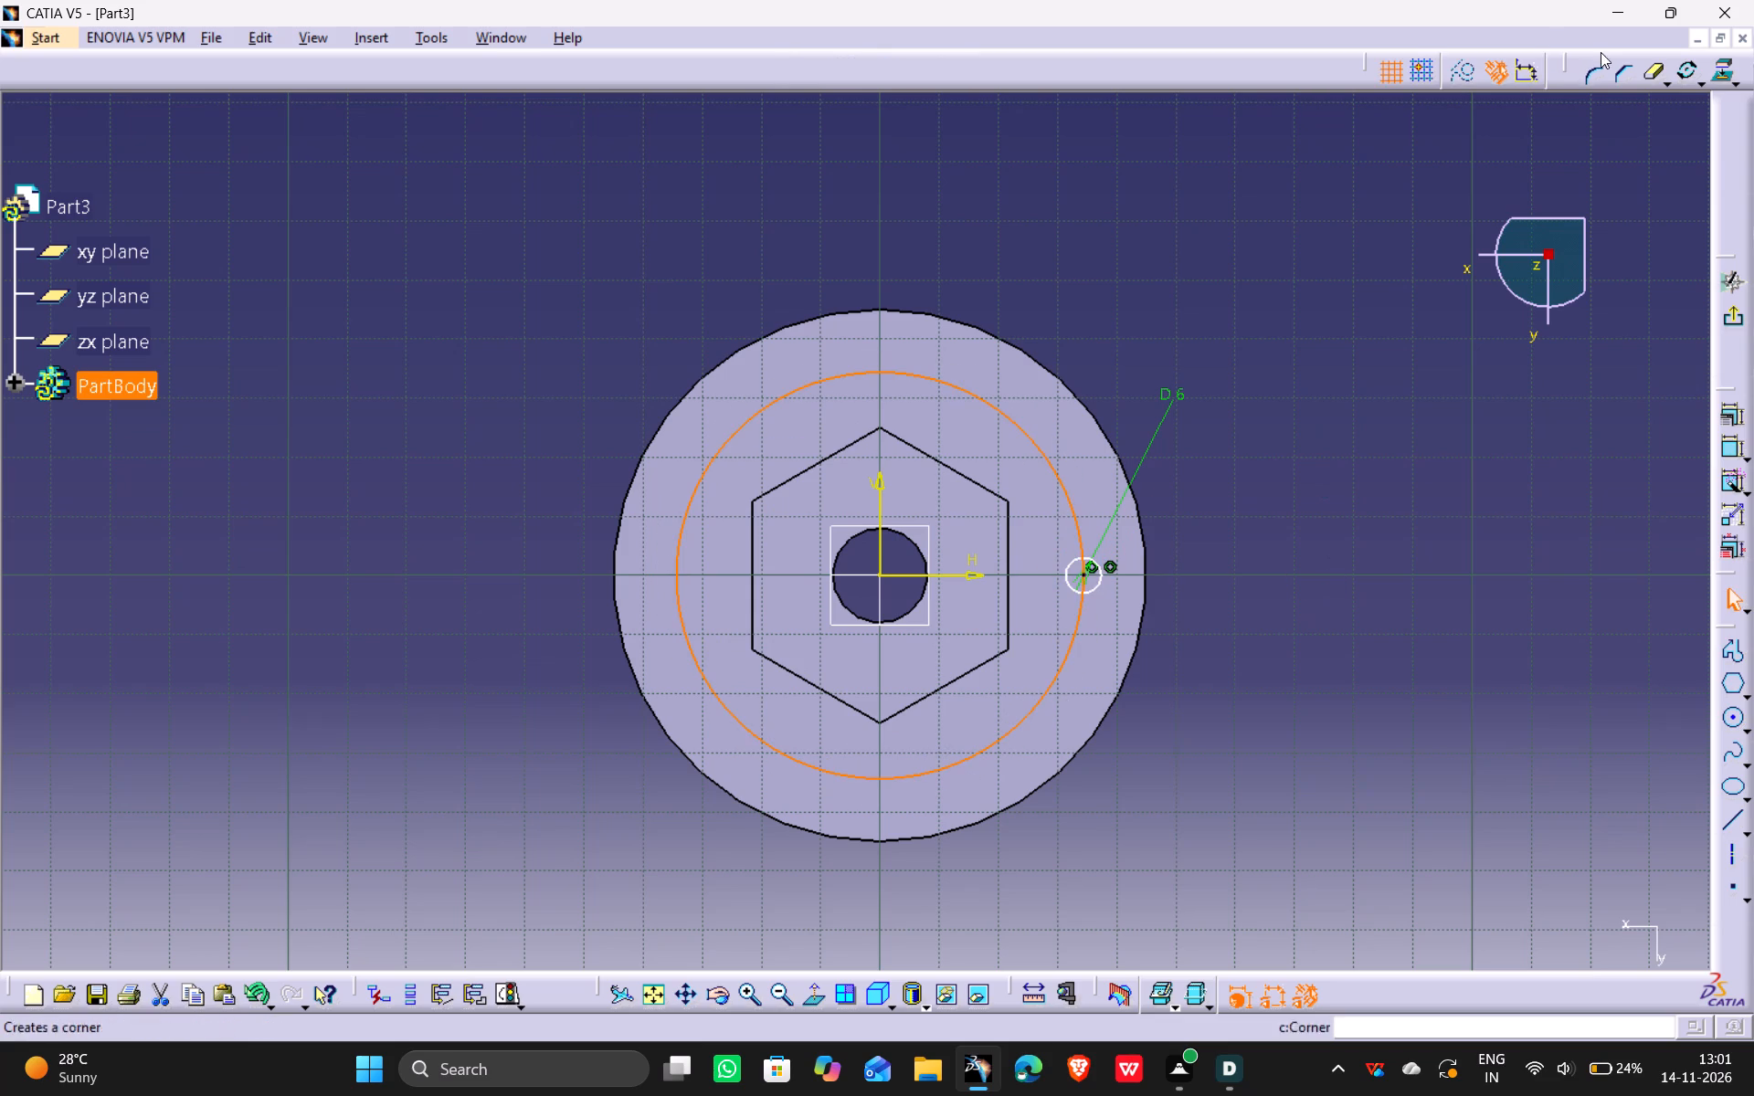
left_click(1456, 72)
Dimension the construction circle's diameter, set it to 74 mm, and finish the sketch.
left_click(1728, 458)
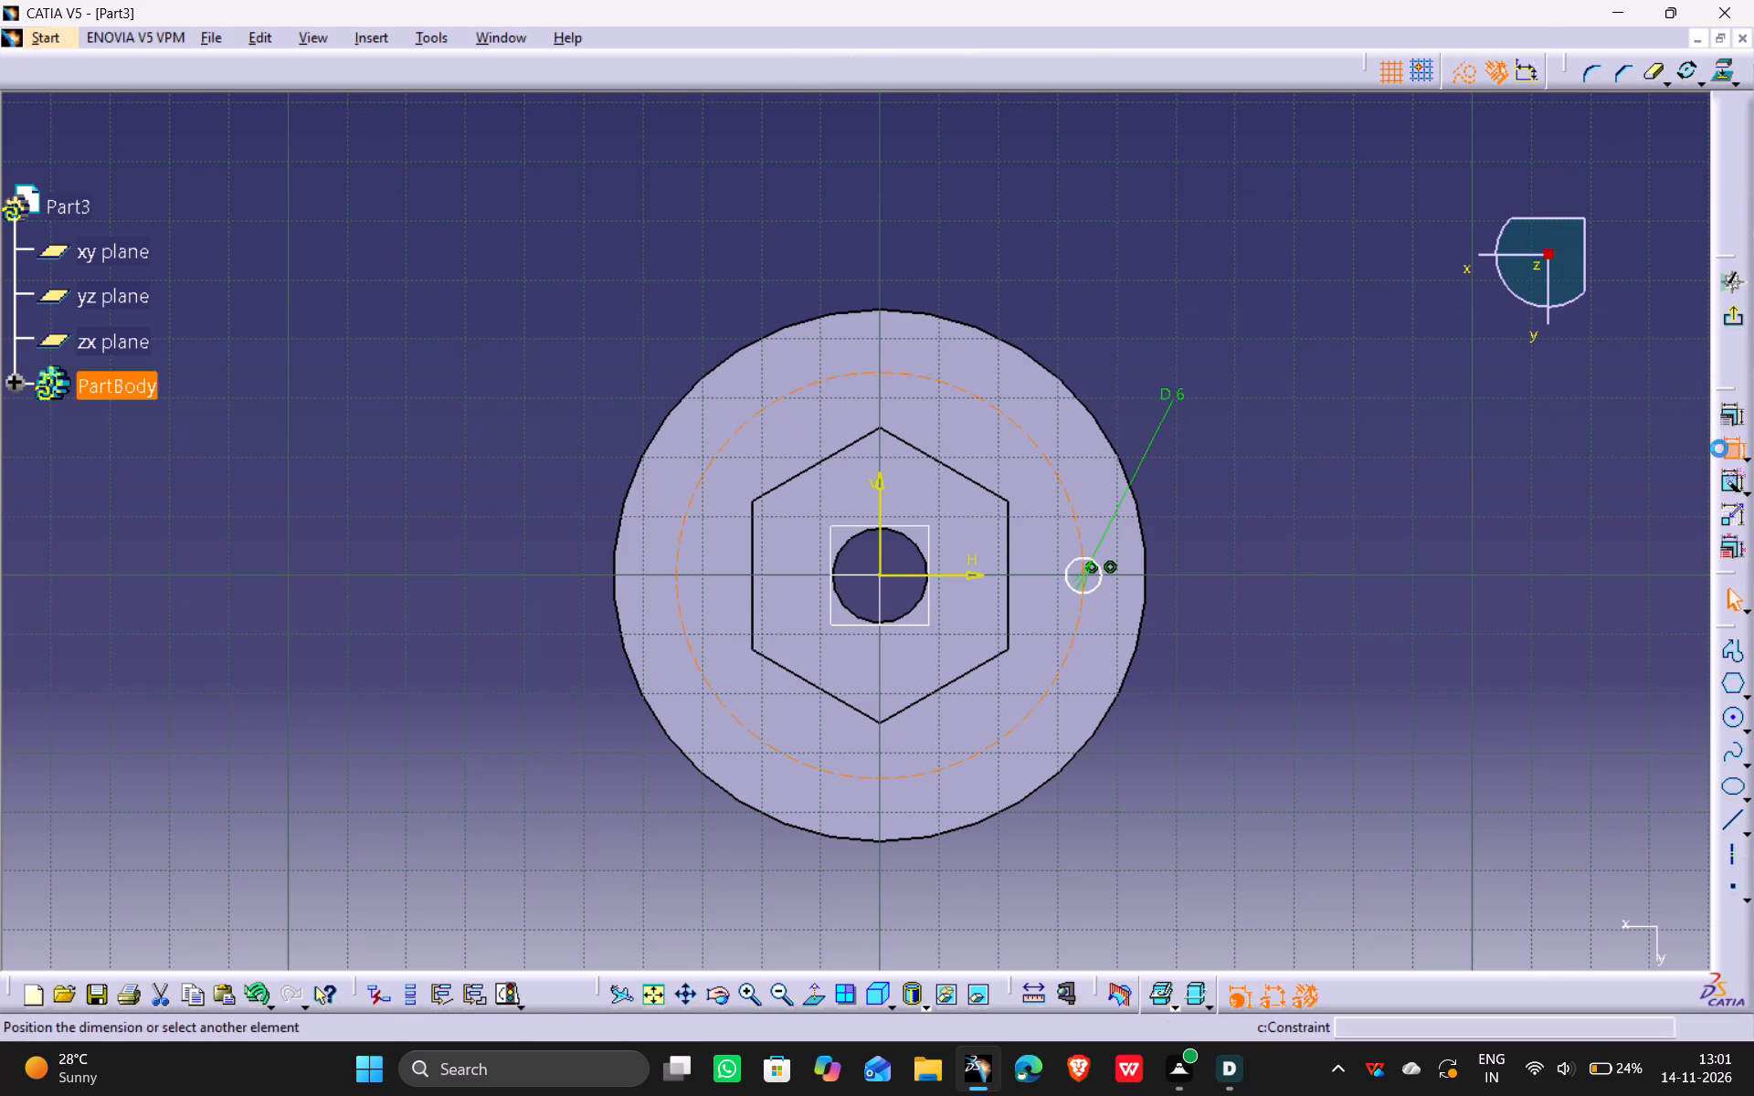
left_click(1107, 287)
double_click(1116, 278)
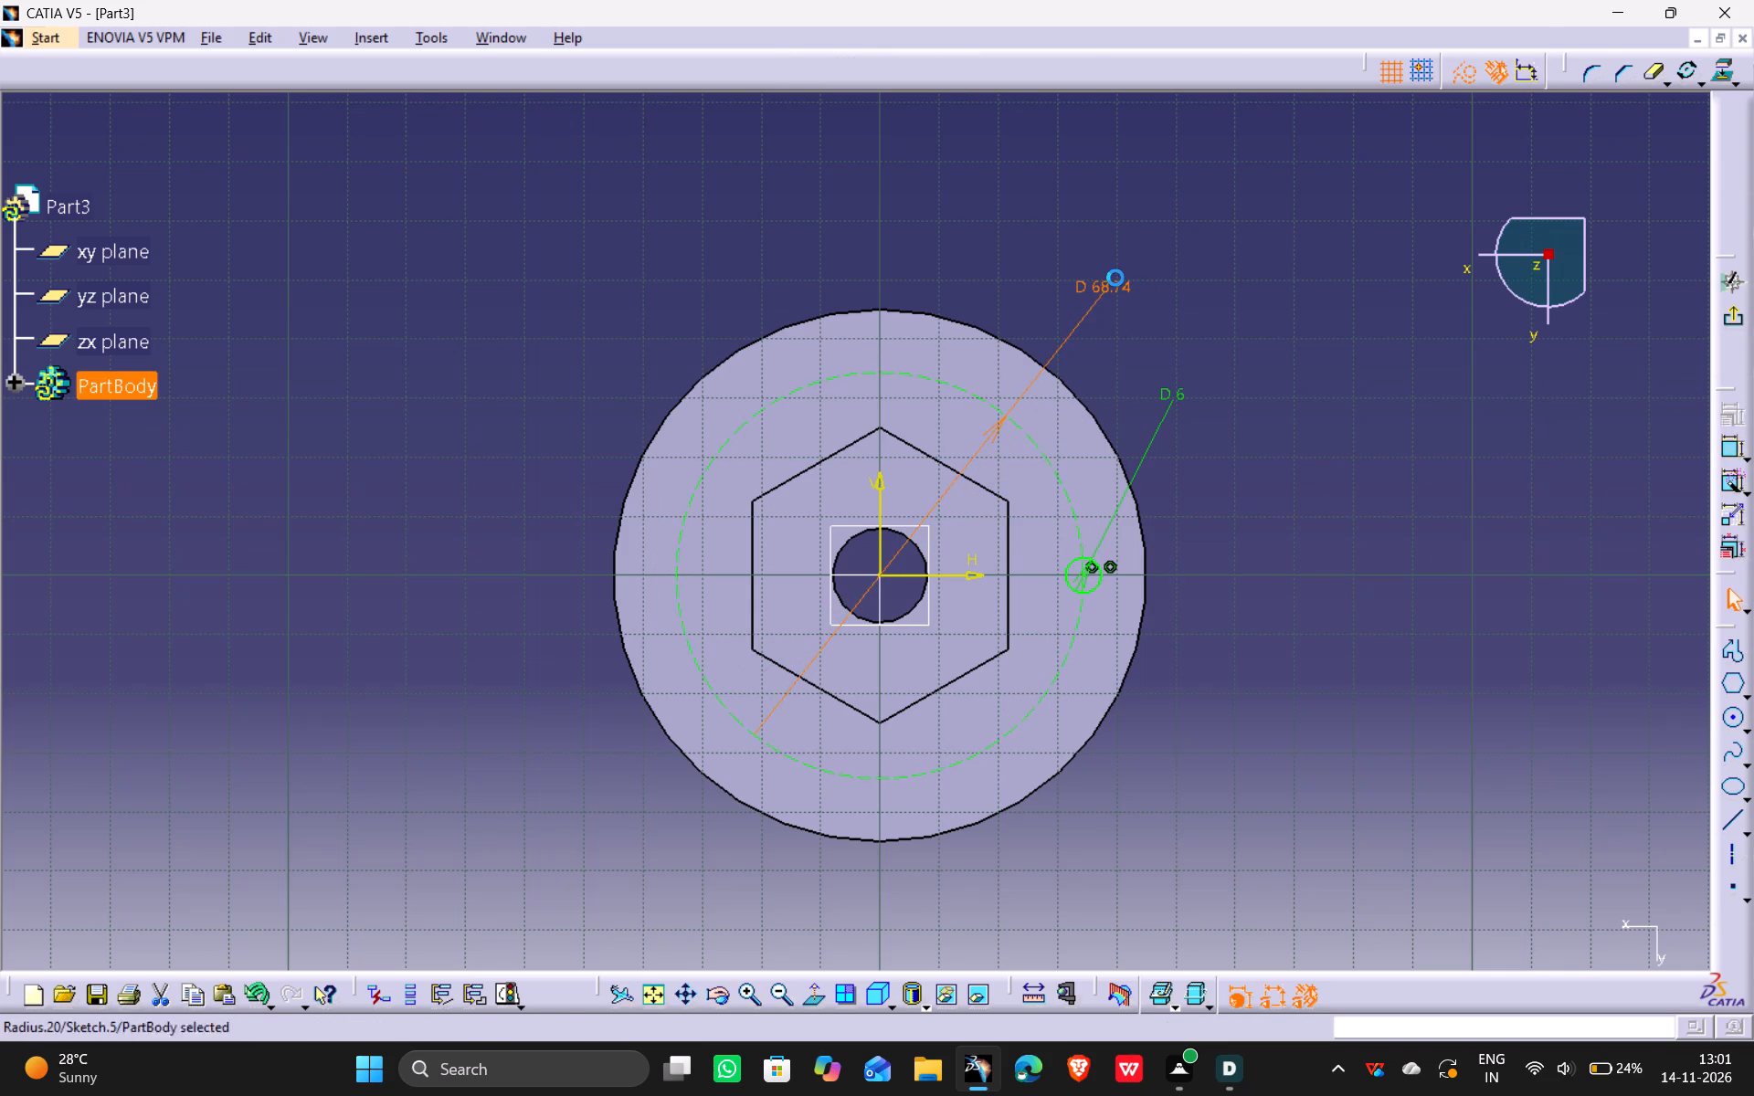
type("74")
key("Return")
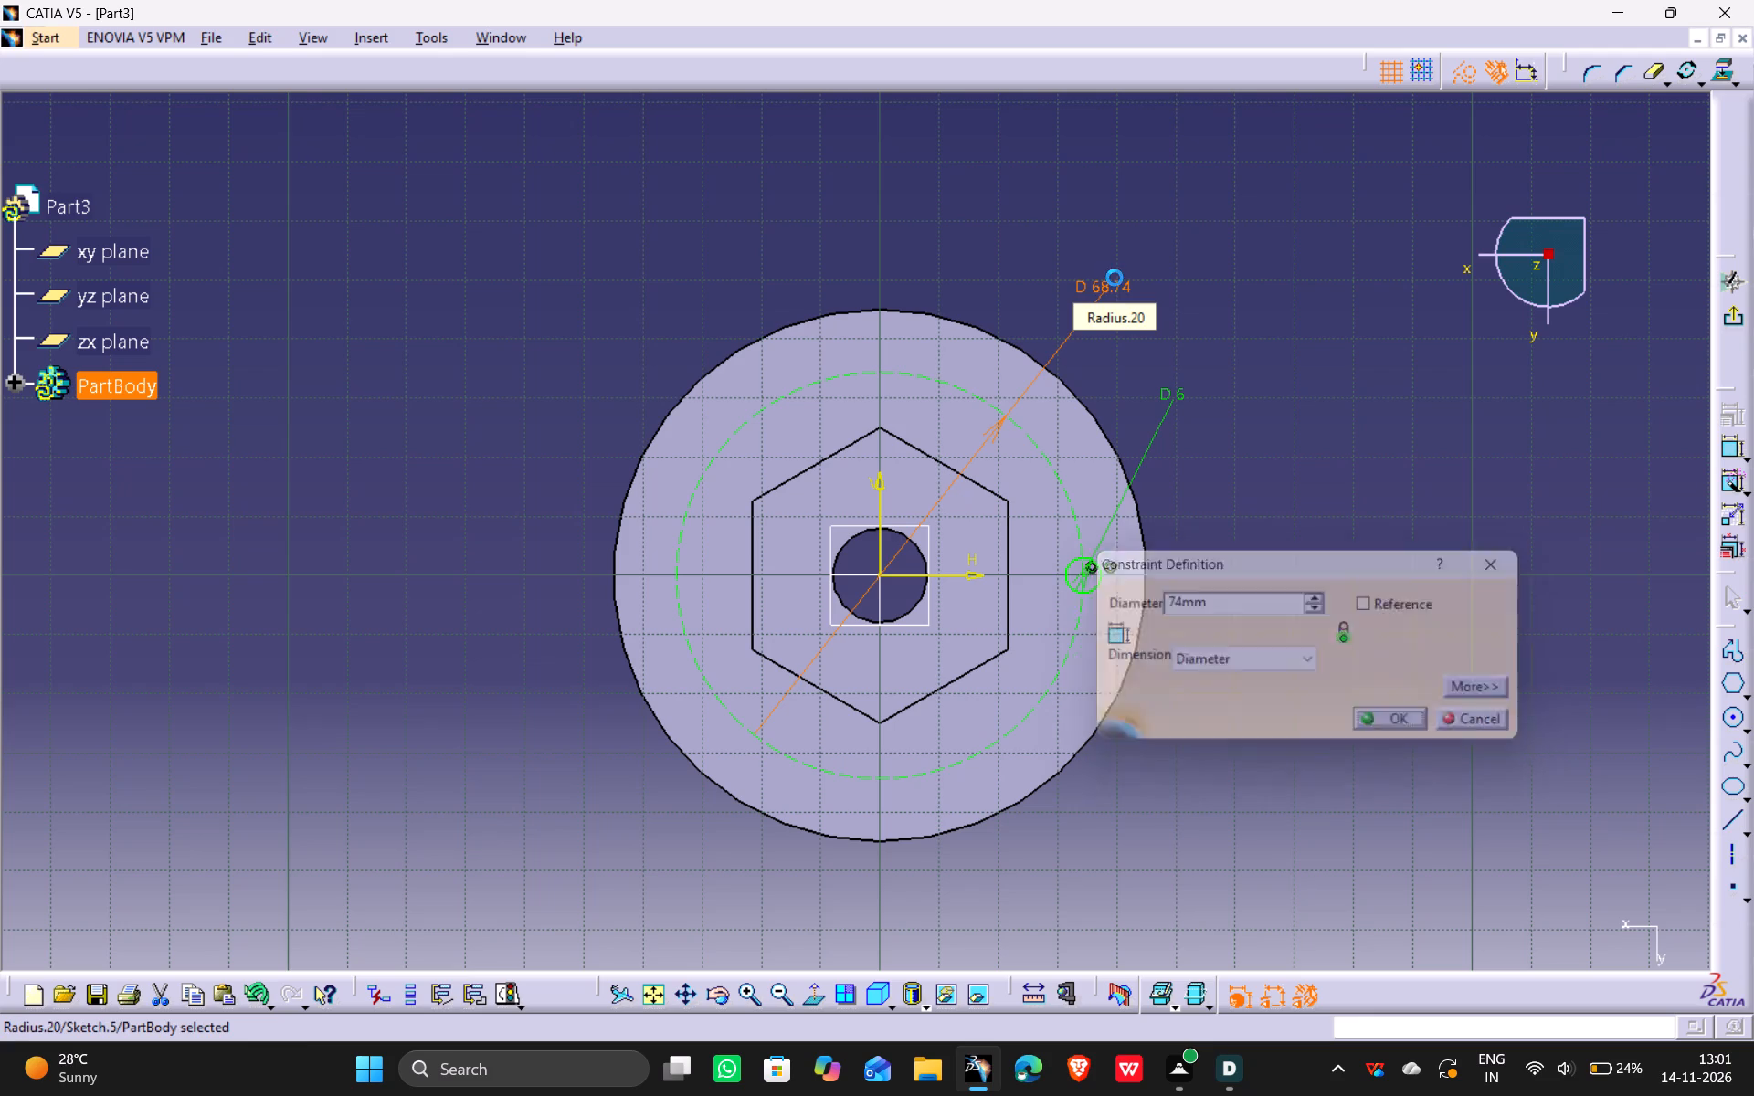
left_click(1724, 318)
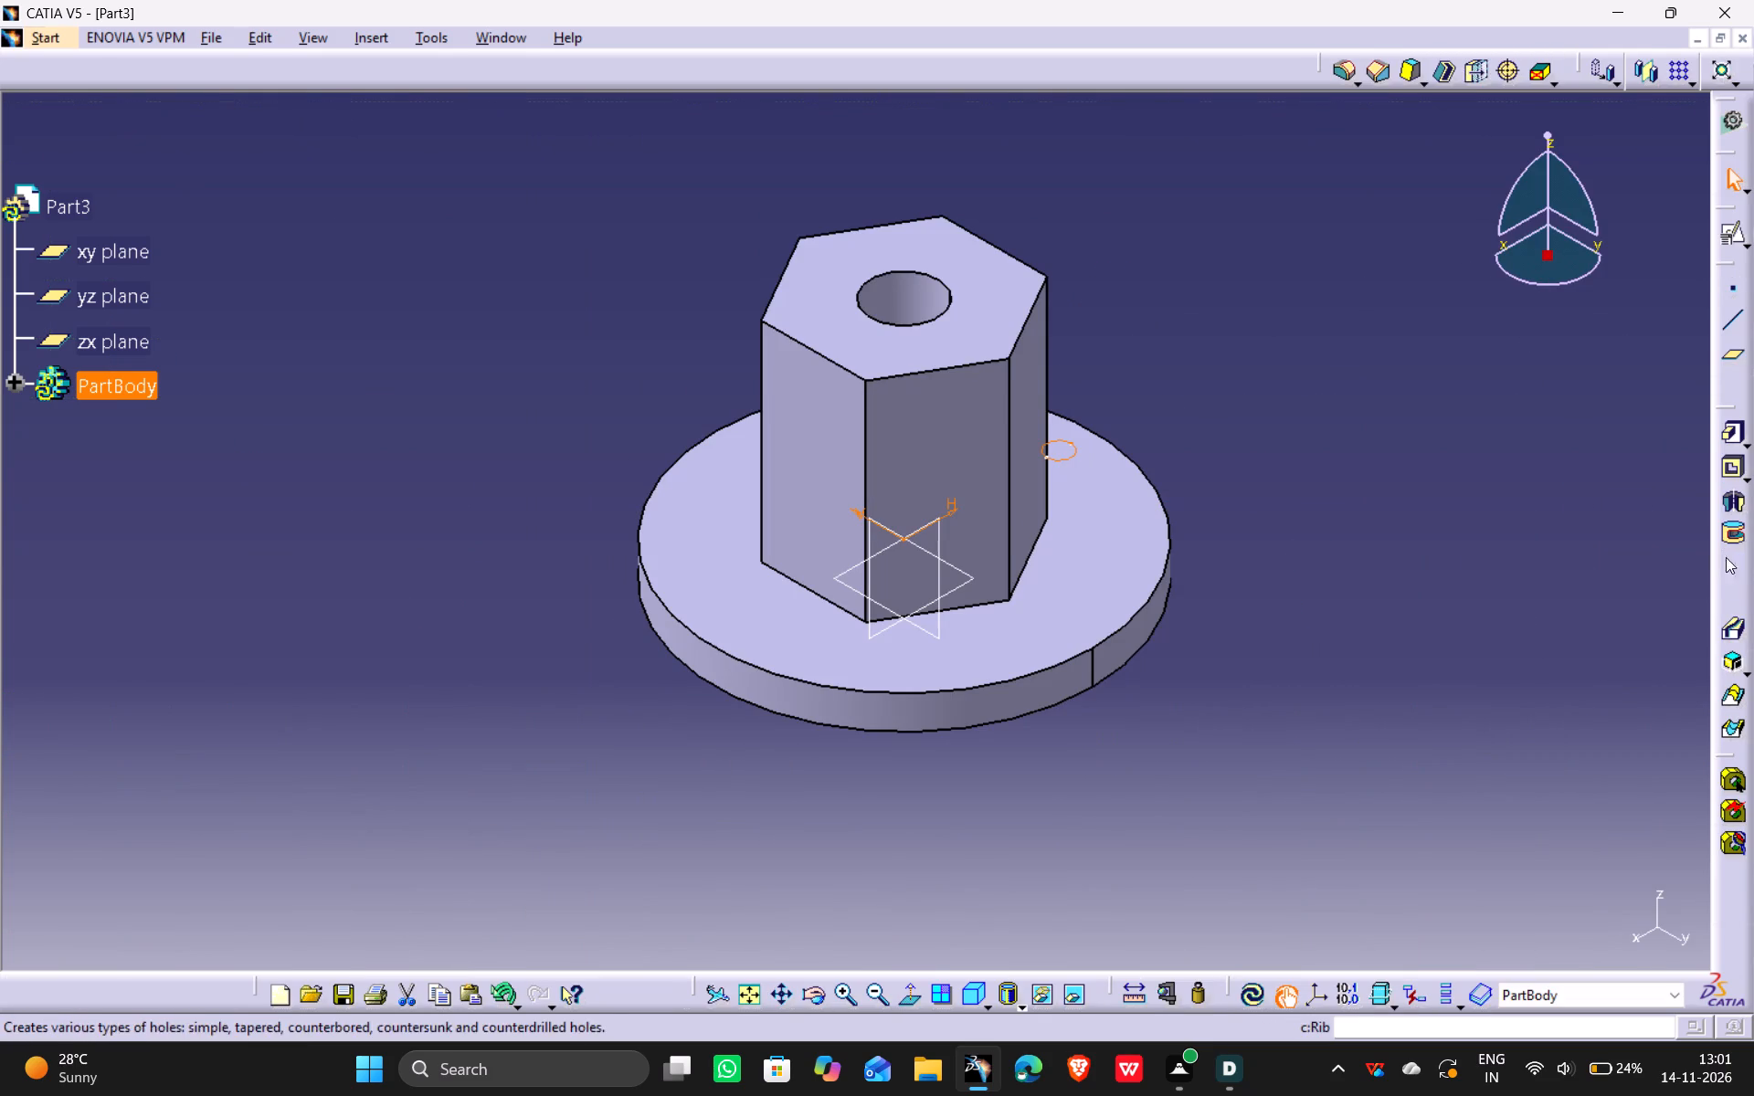
Cut a pocket 50 mm deep through the flange from the 6 mm circle sketch.
left_click(1734, 469)
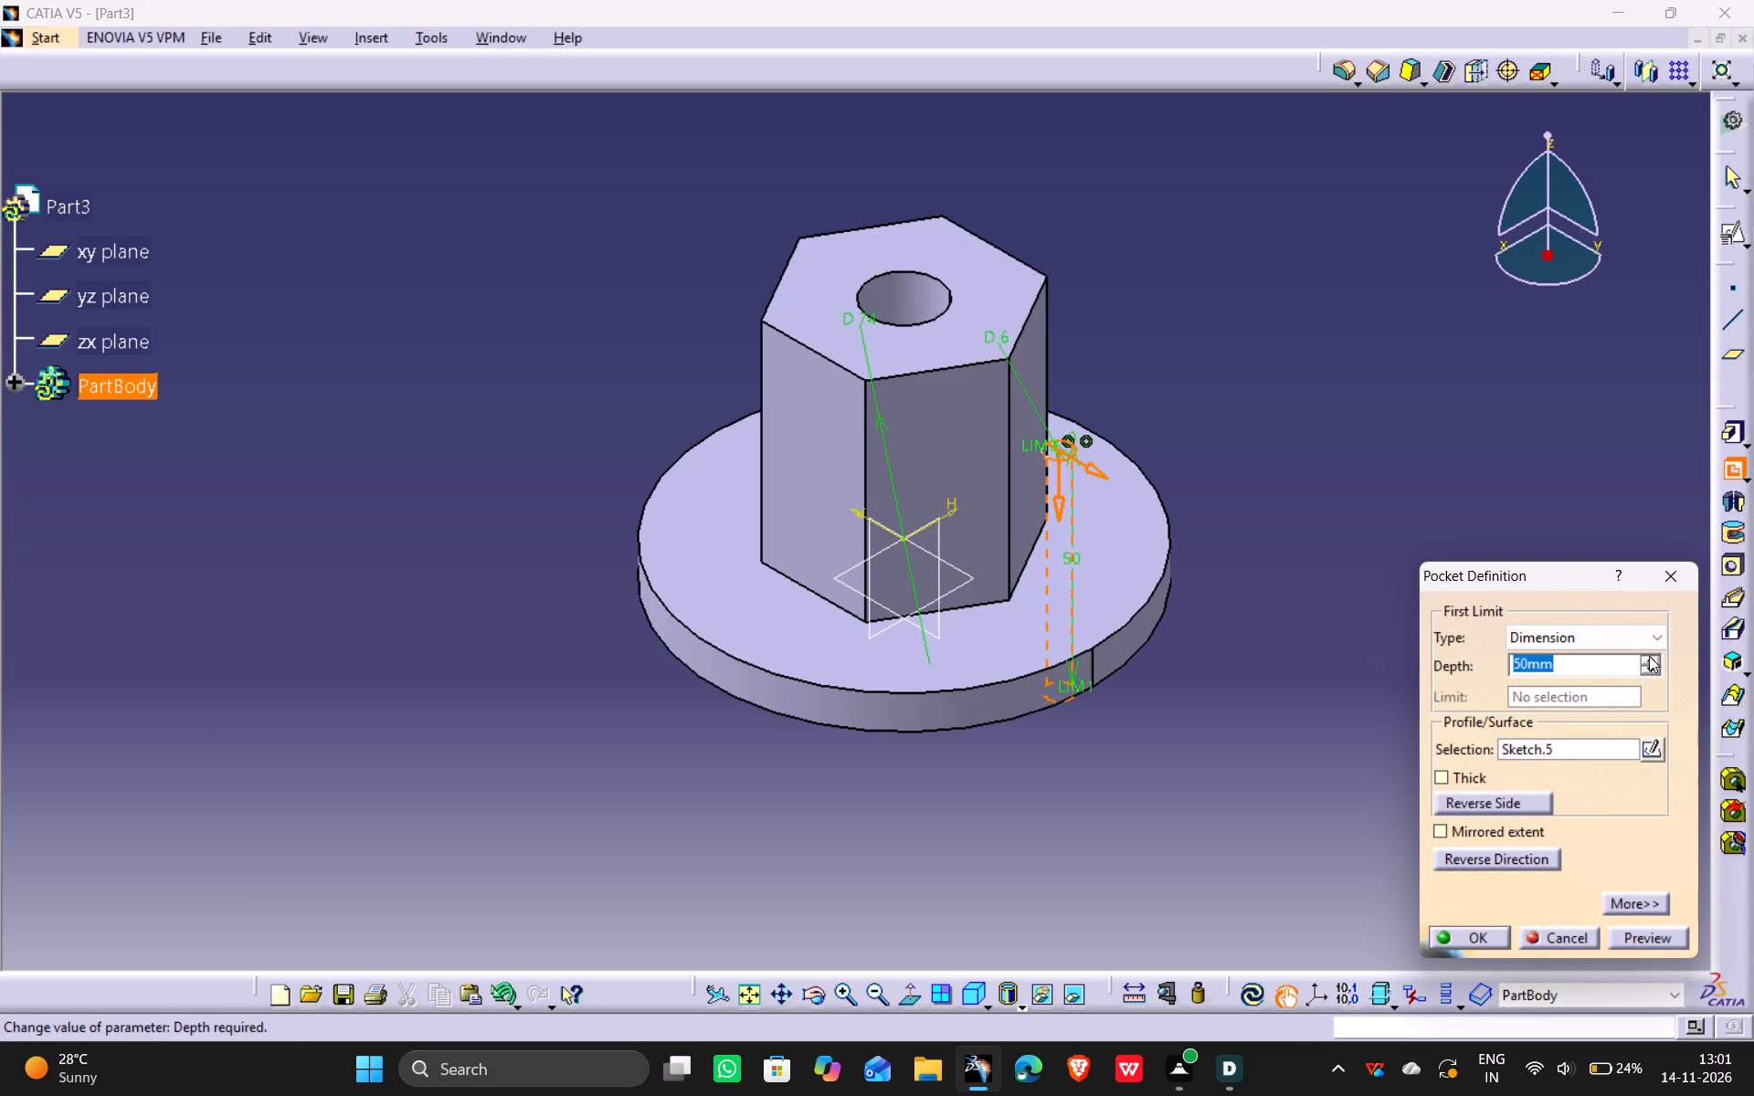
left_click(1643, 938)
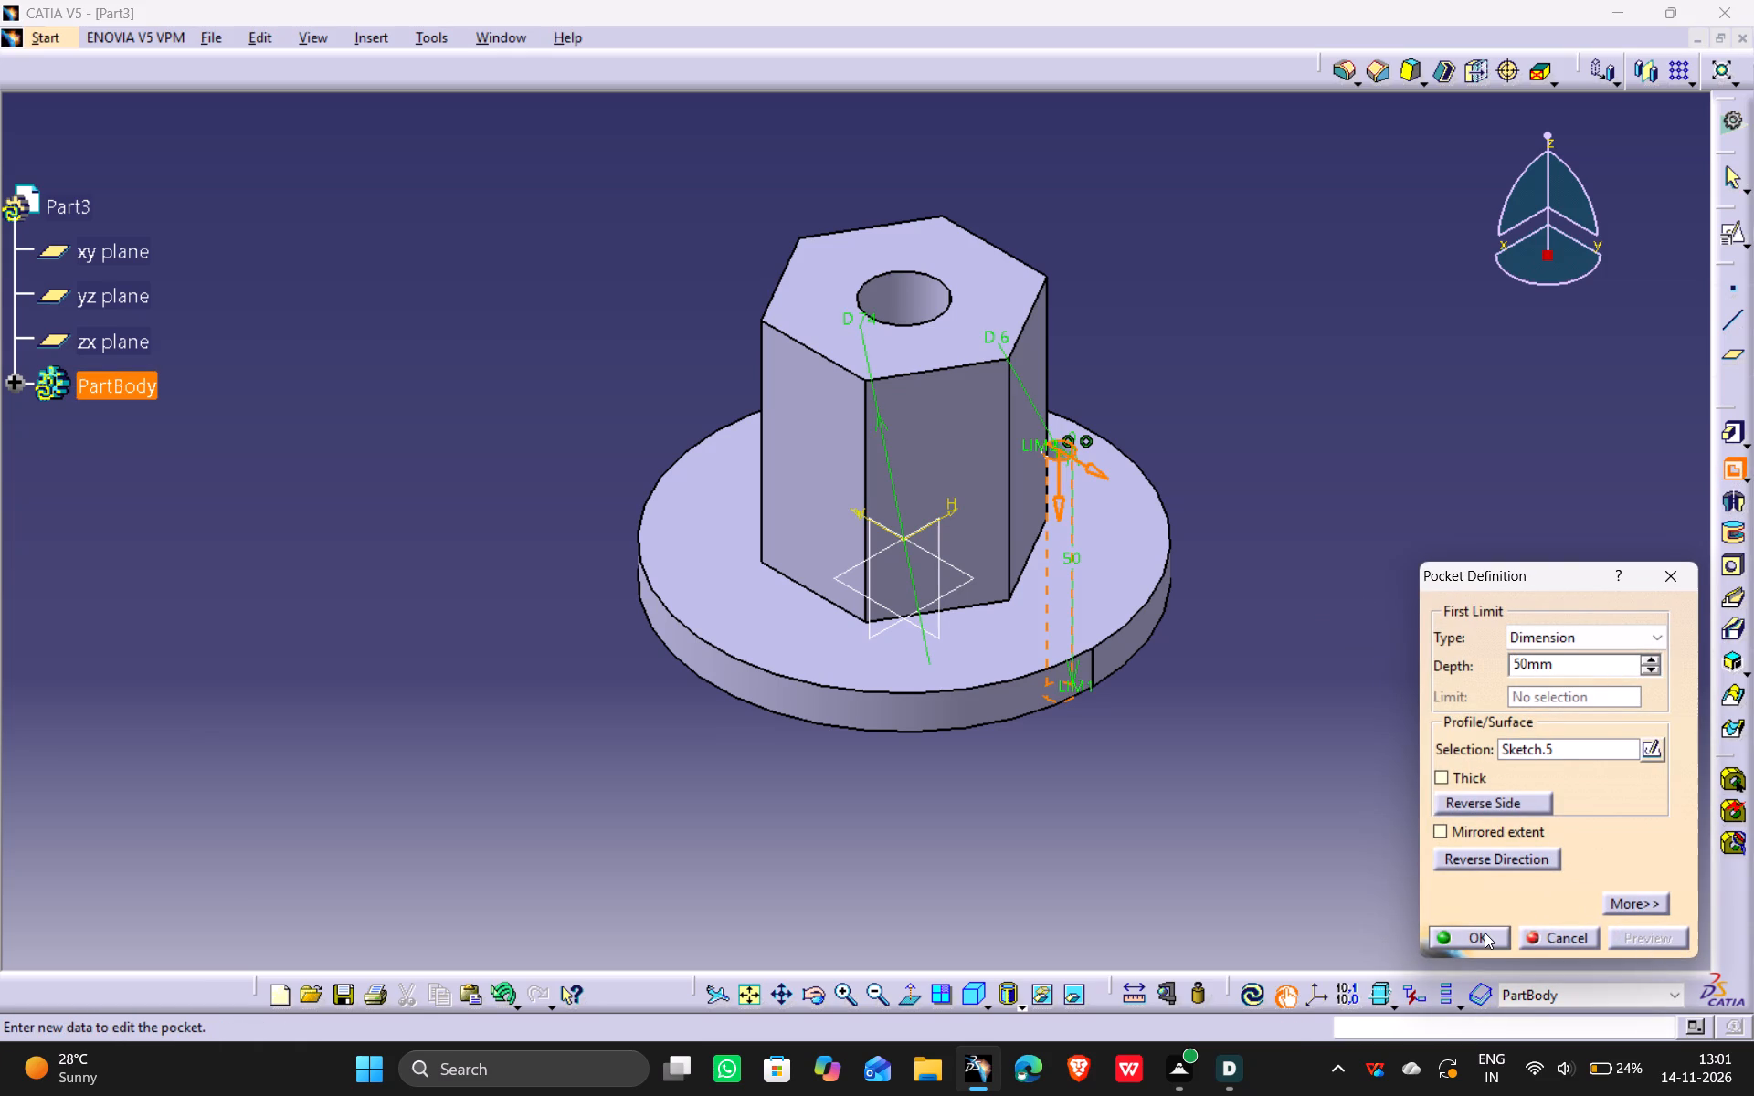
left_click(1485, 933)
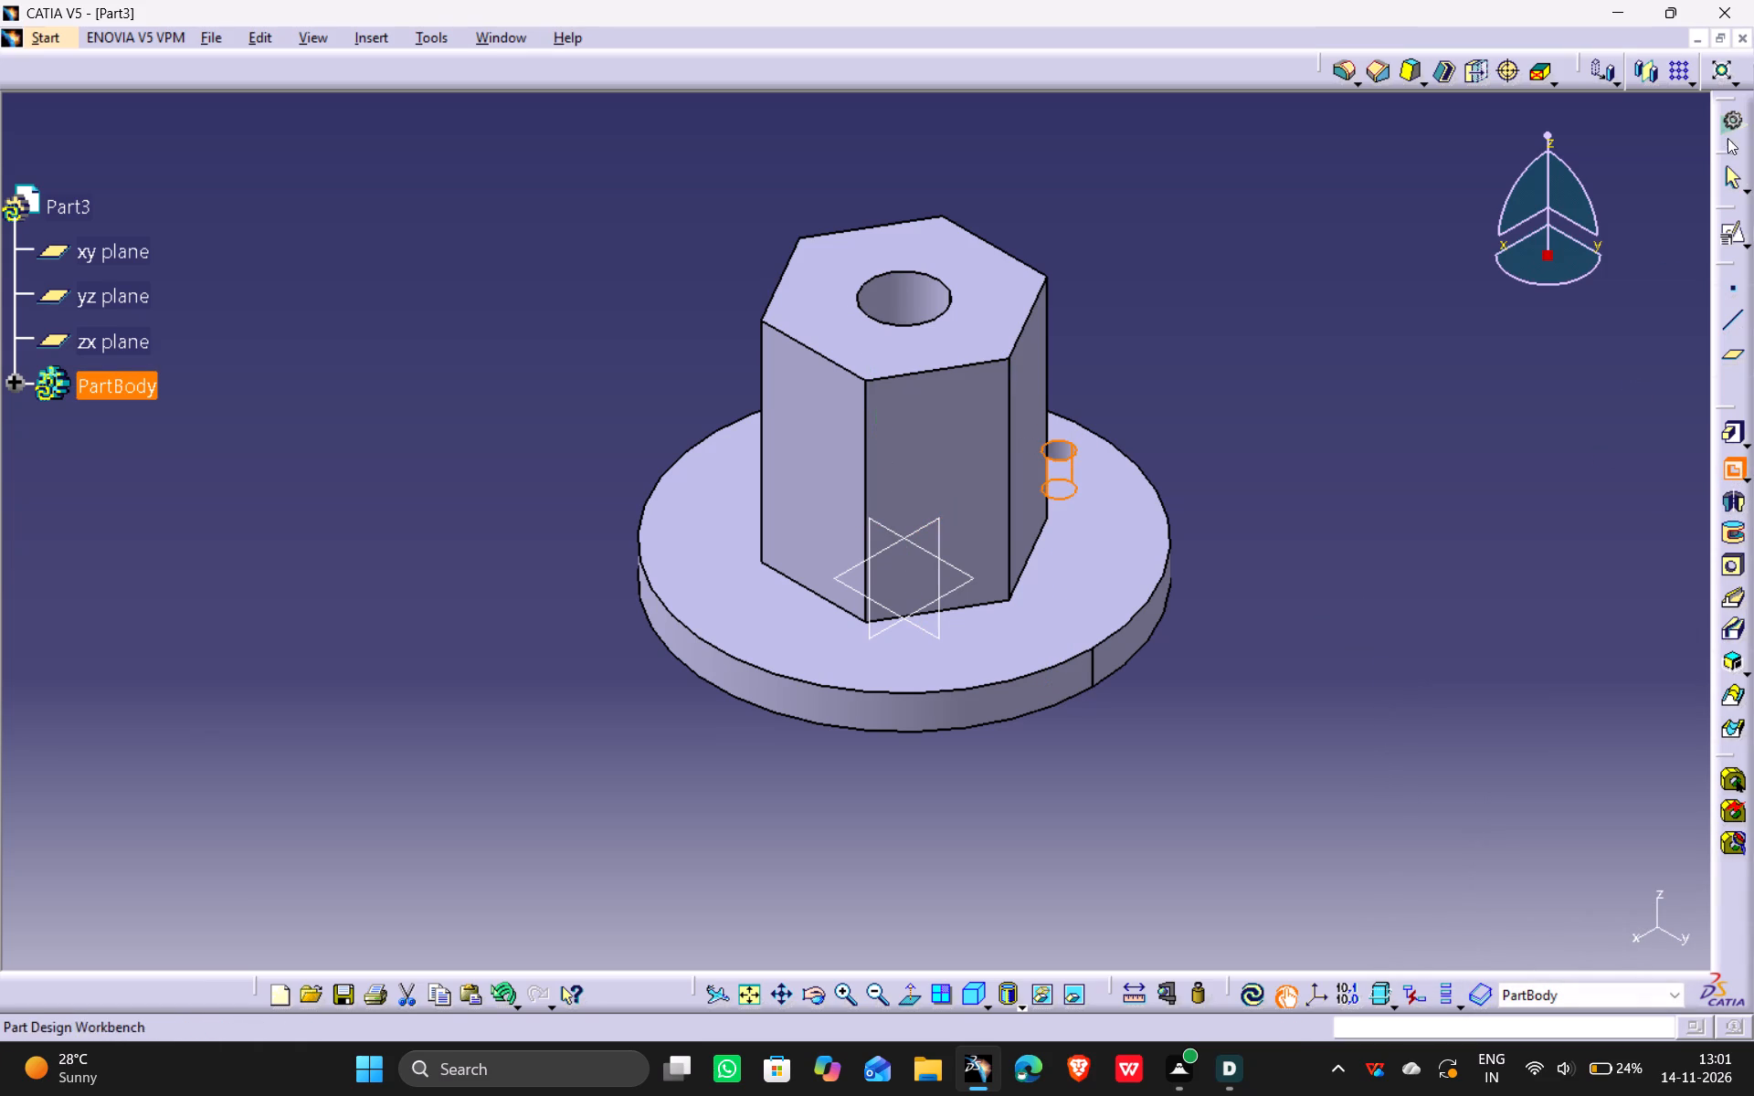
Create a circular pattern of the flange hole with 6 instances at 60 deg spacing, using the flange's top face as reference.
left_click(1693, 84)
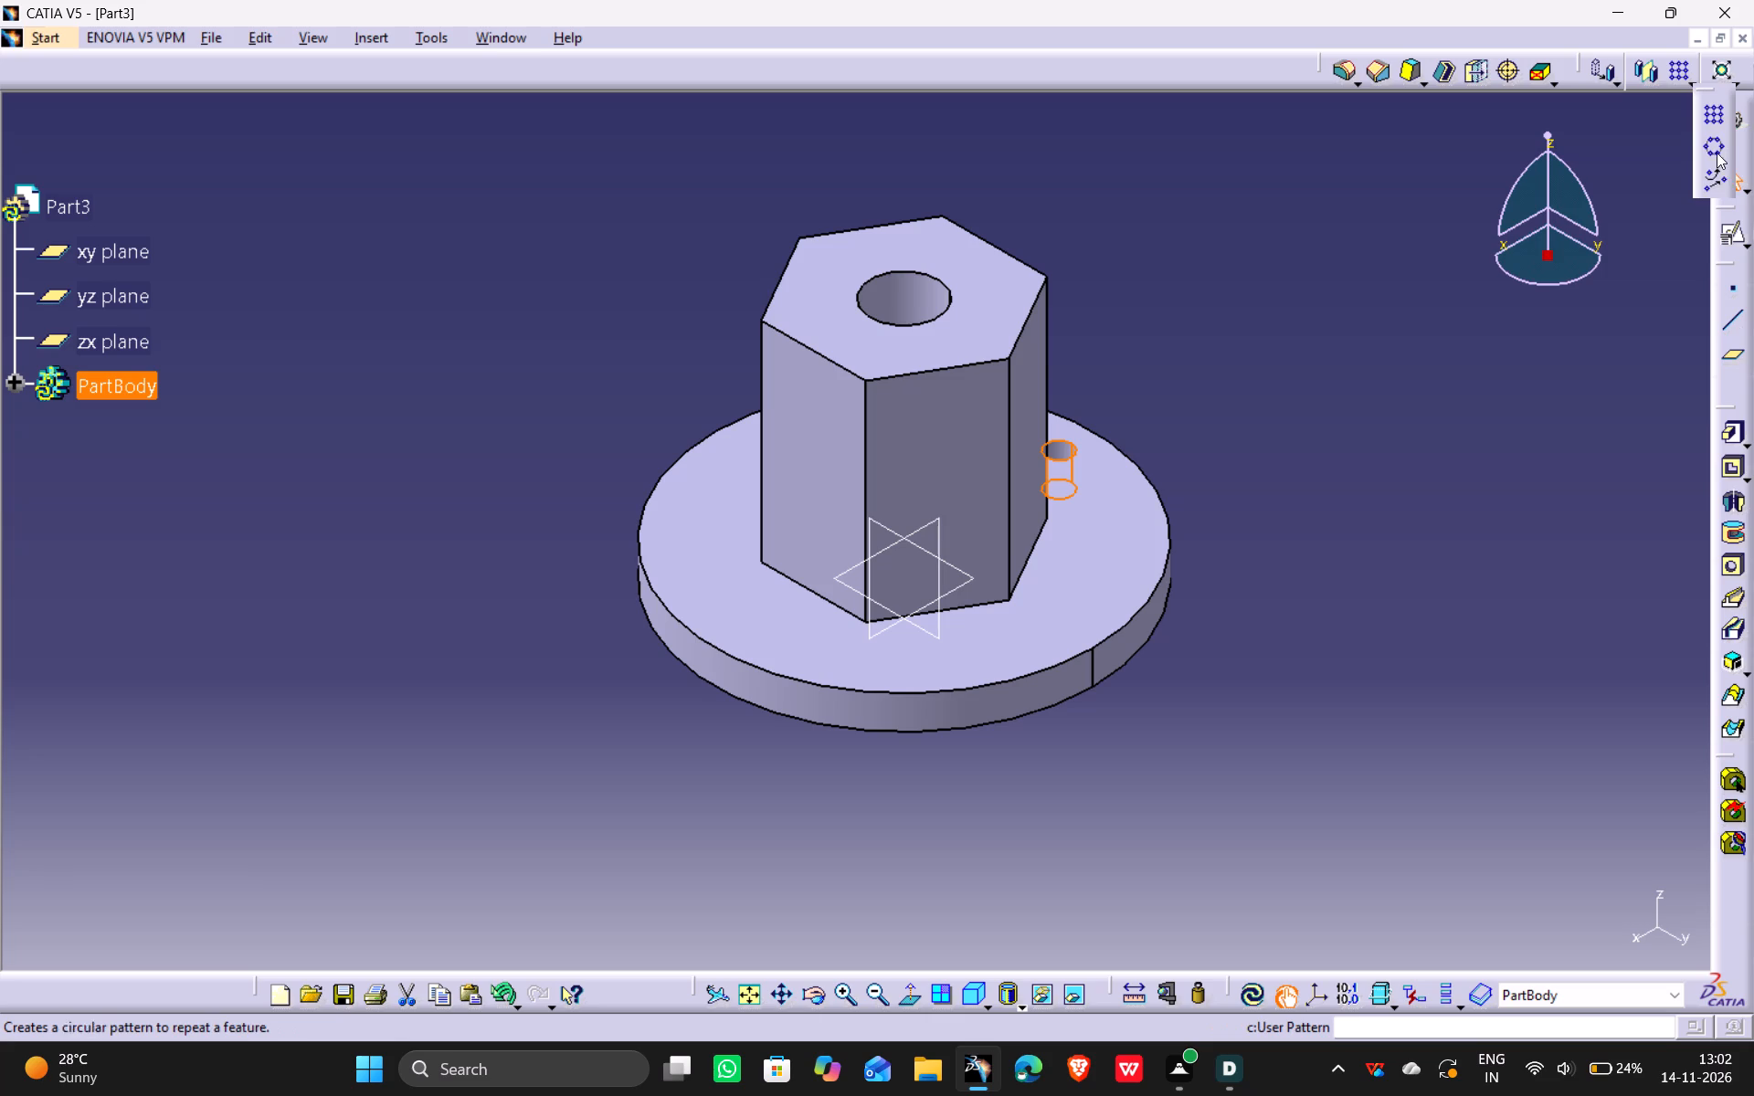
left_click(1717, 150)
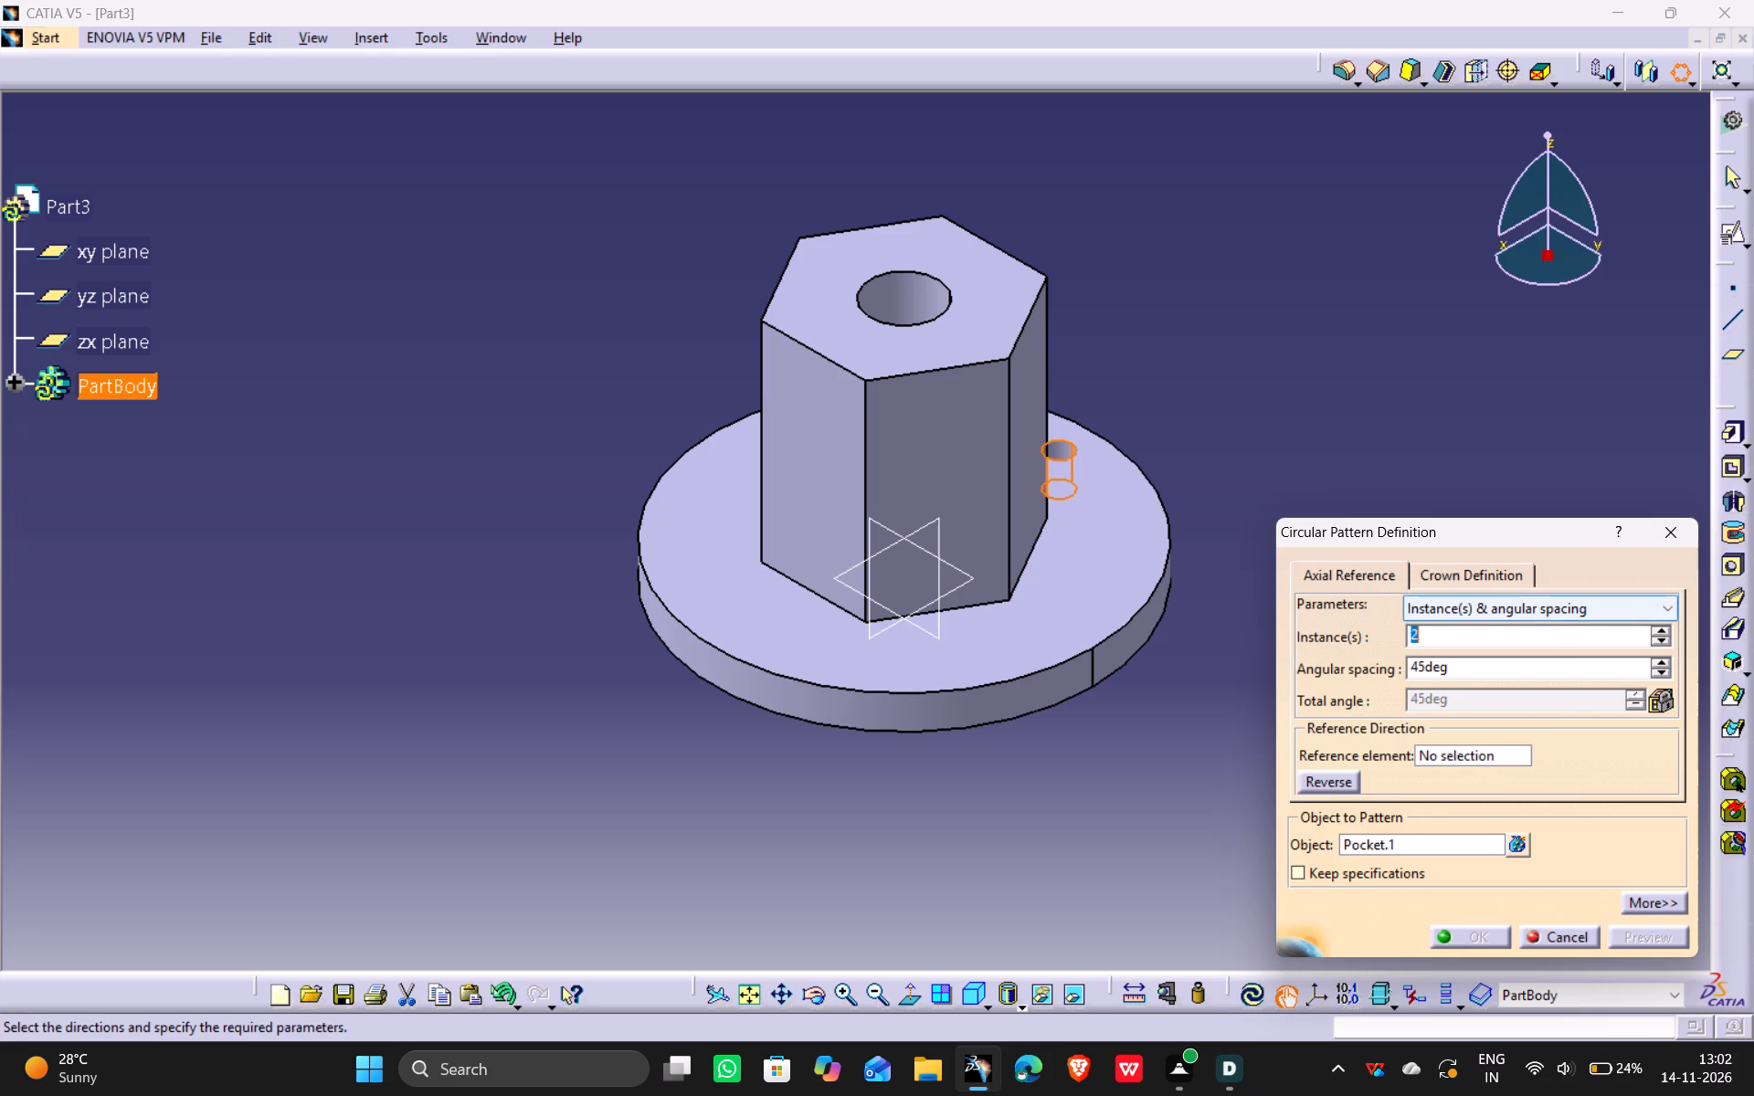
key("6")
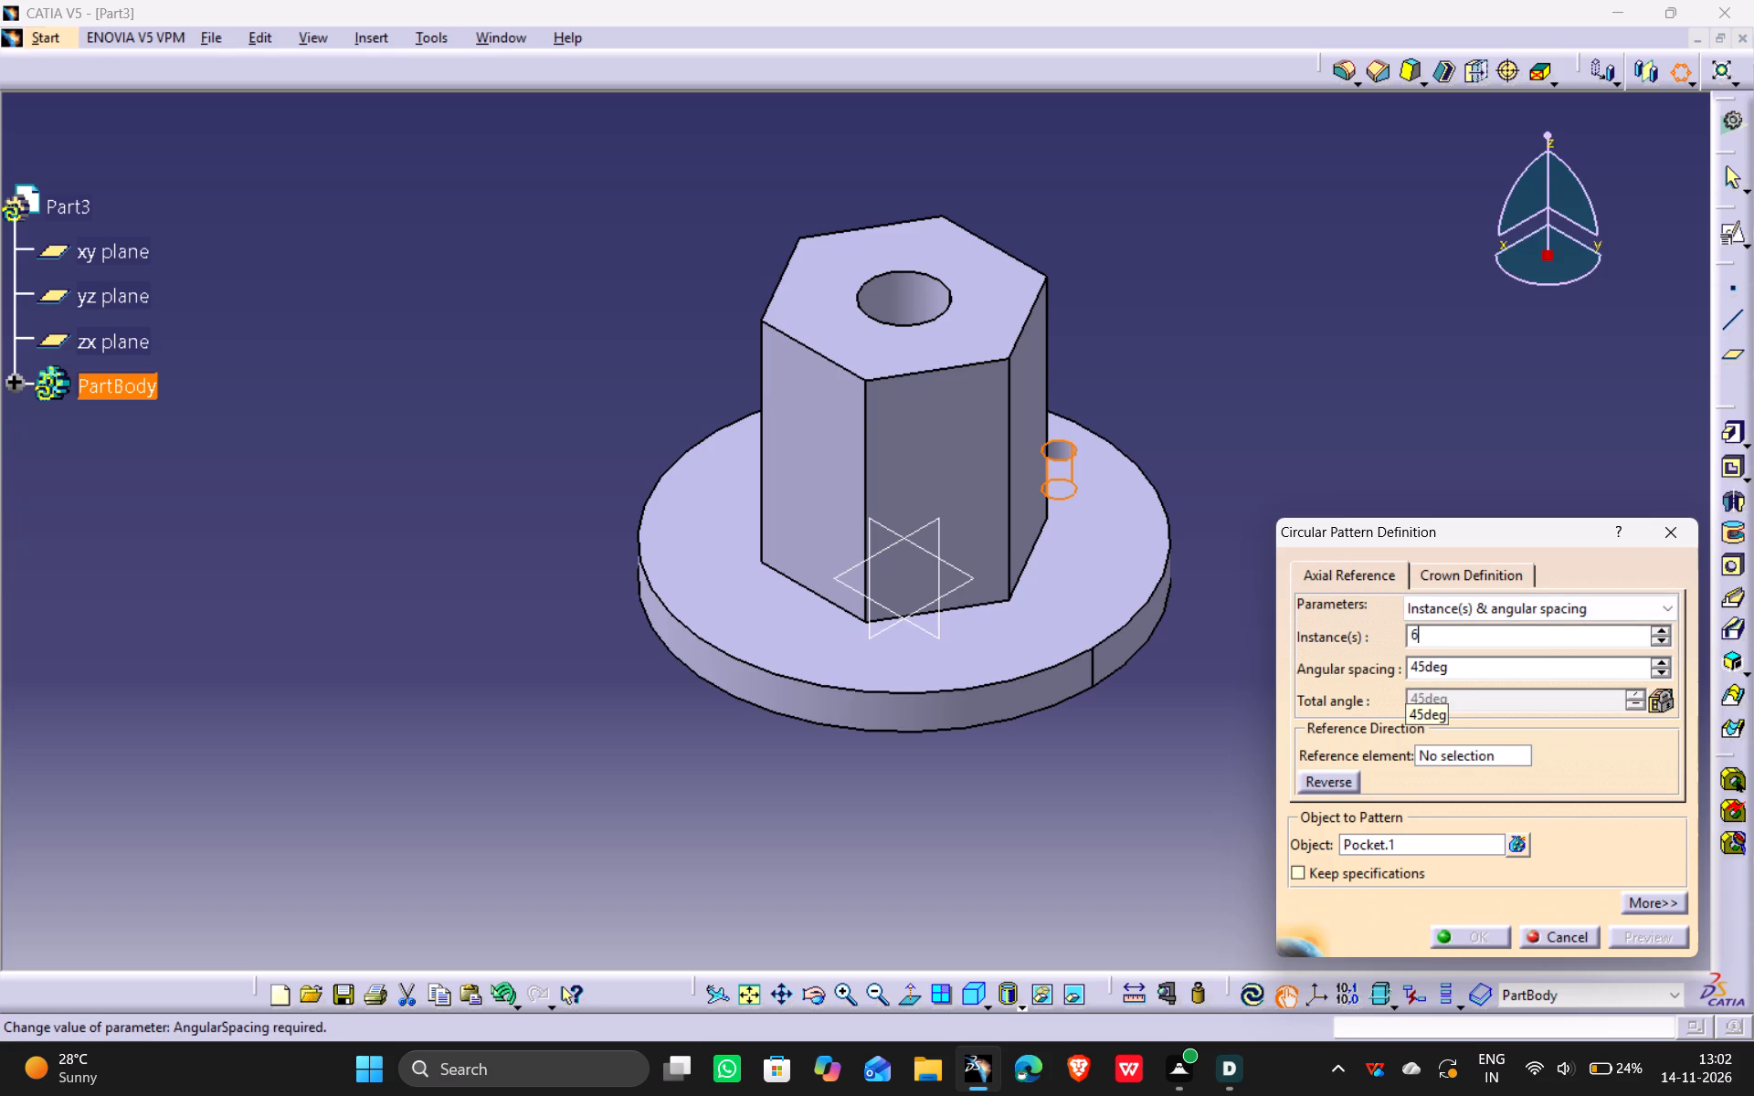
left_click_drag(1421, 667, 1369, 675)
type("60")
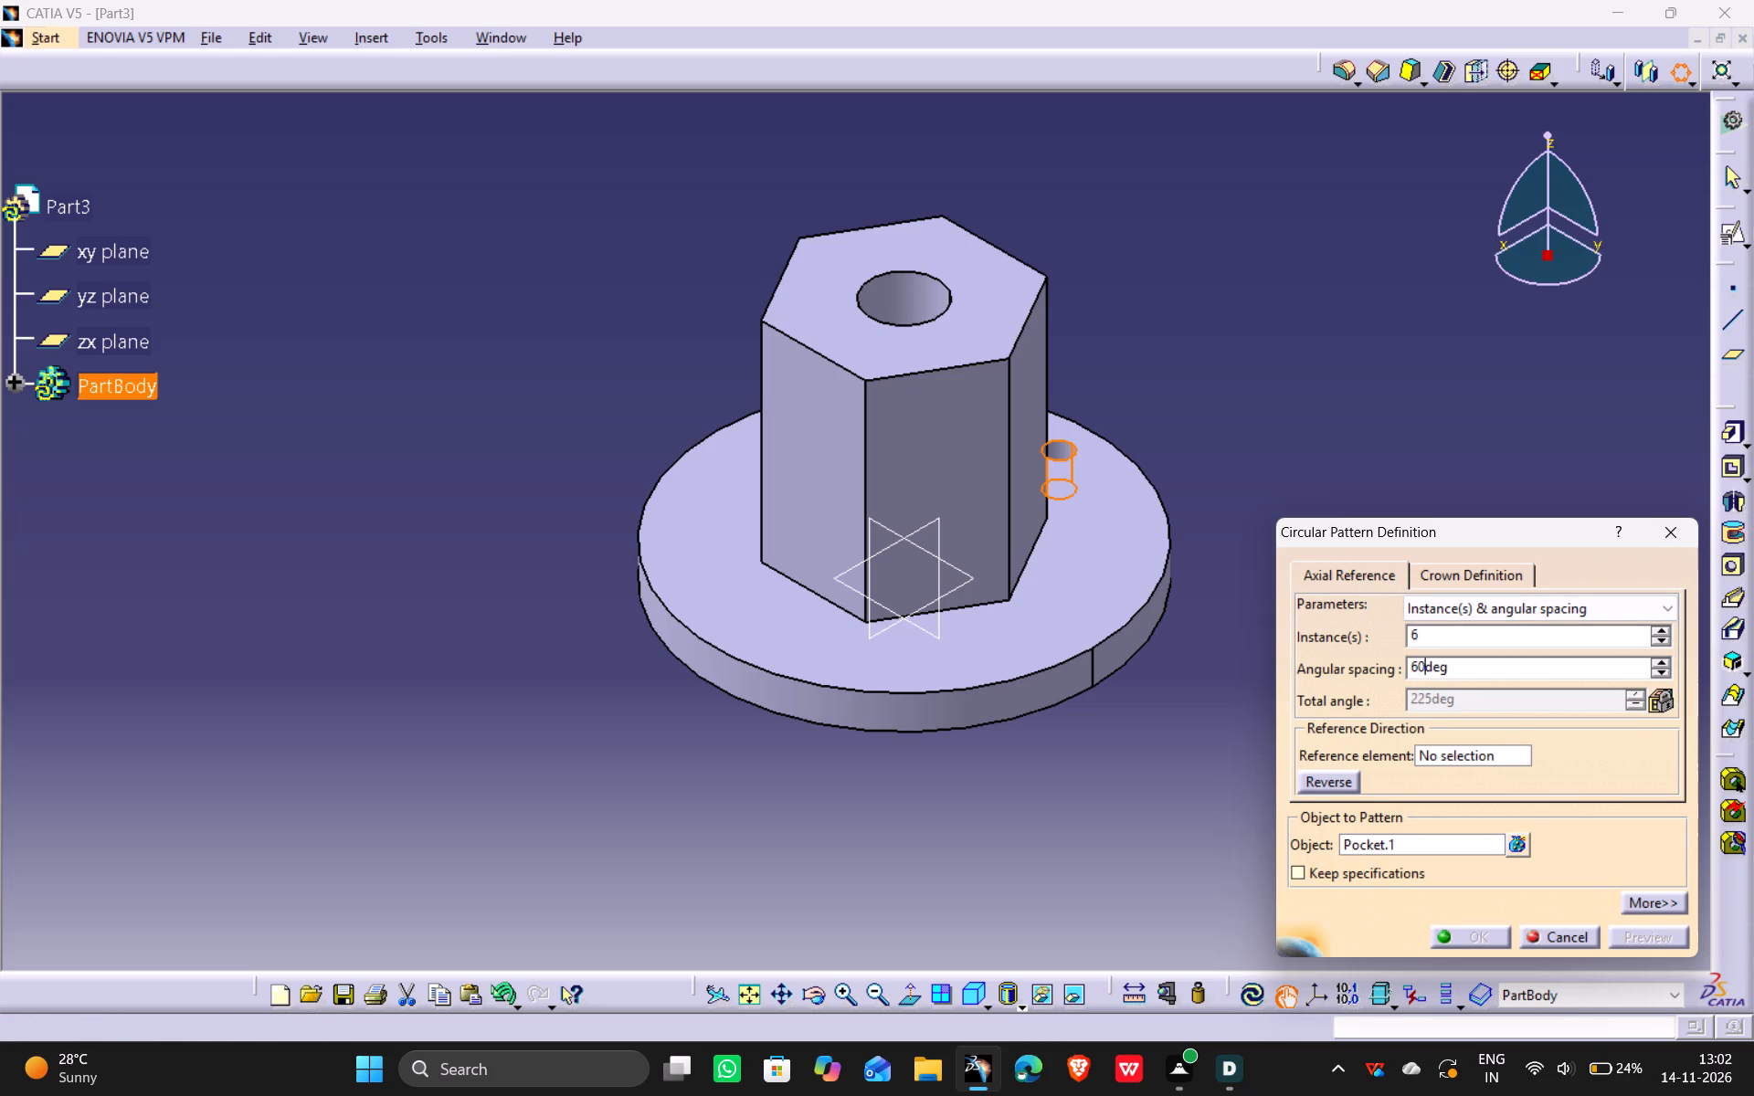
left_click(1398, 407)
left_click(1513, 761)
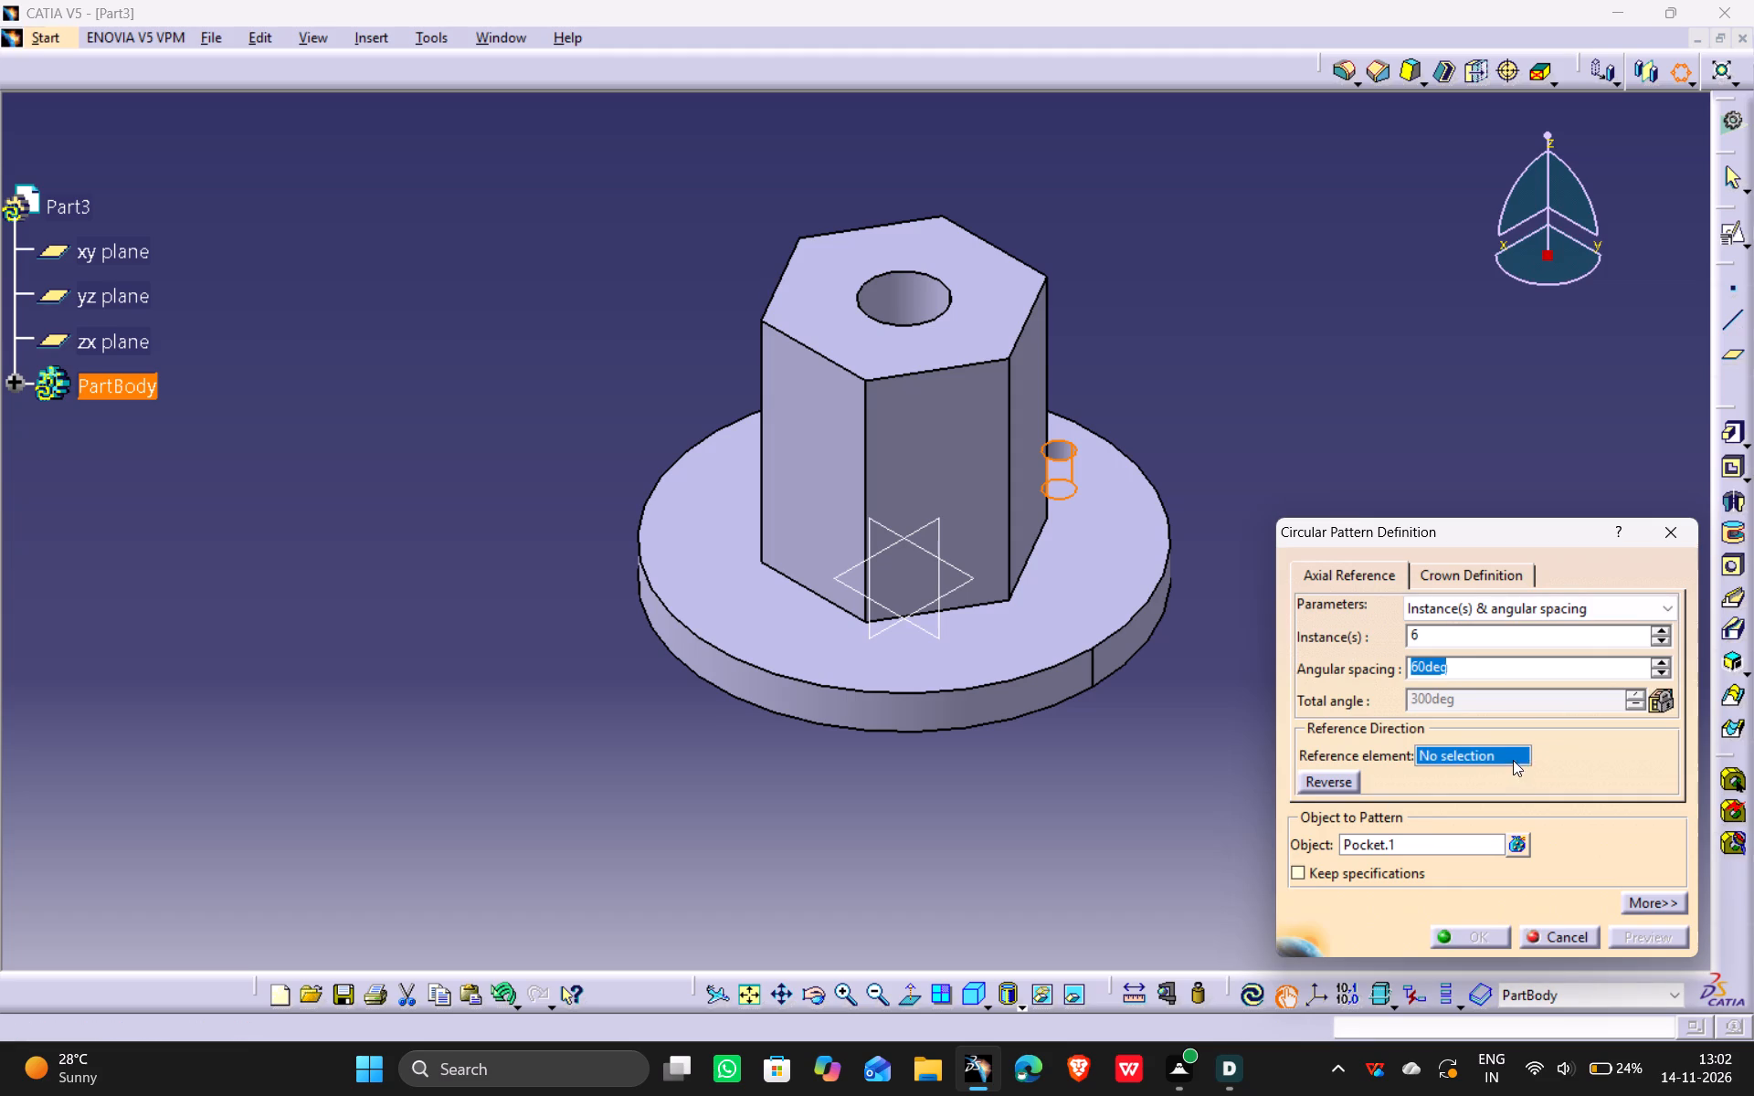
left_click(1063, 628)
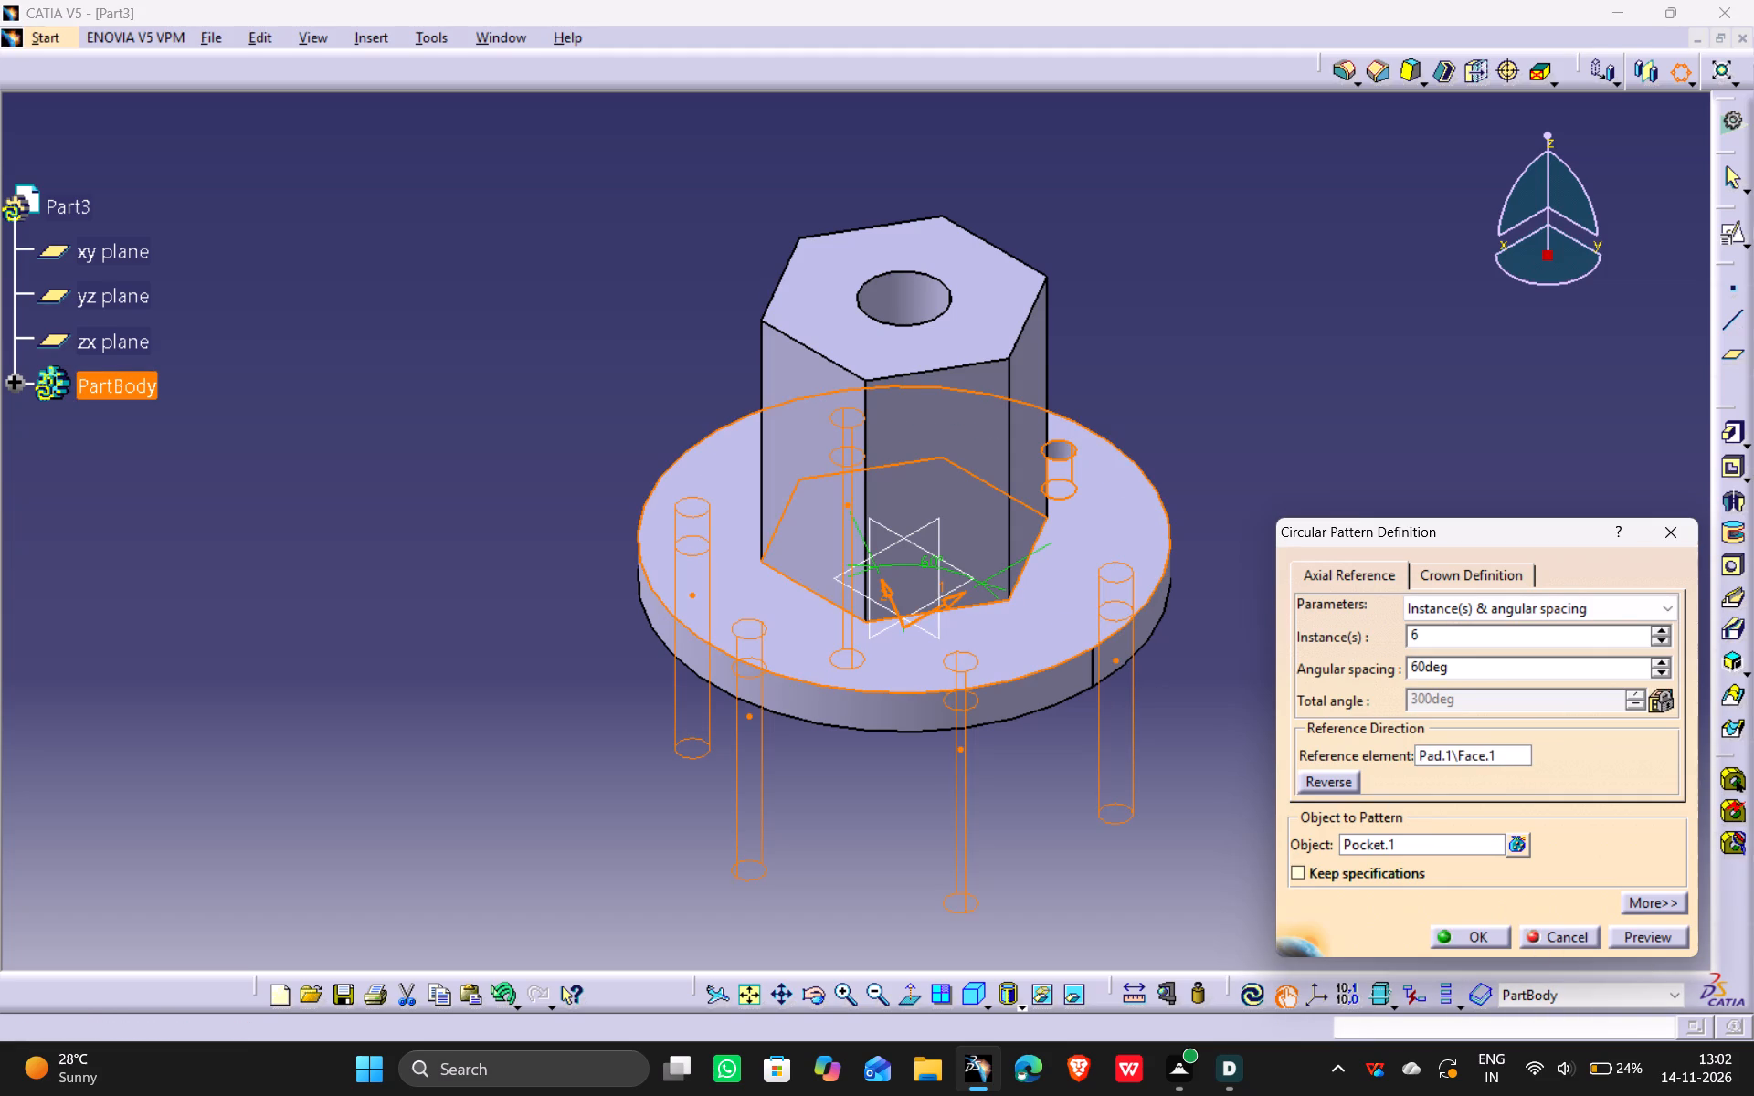
left_click(1646, 940)
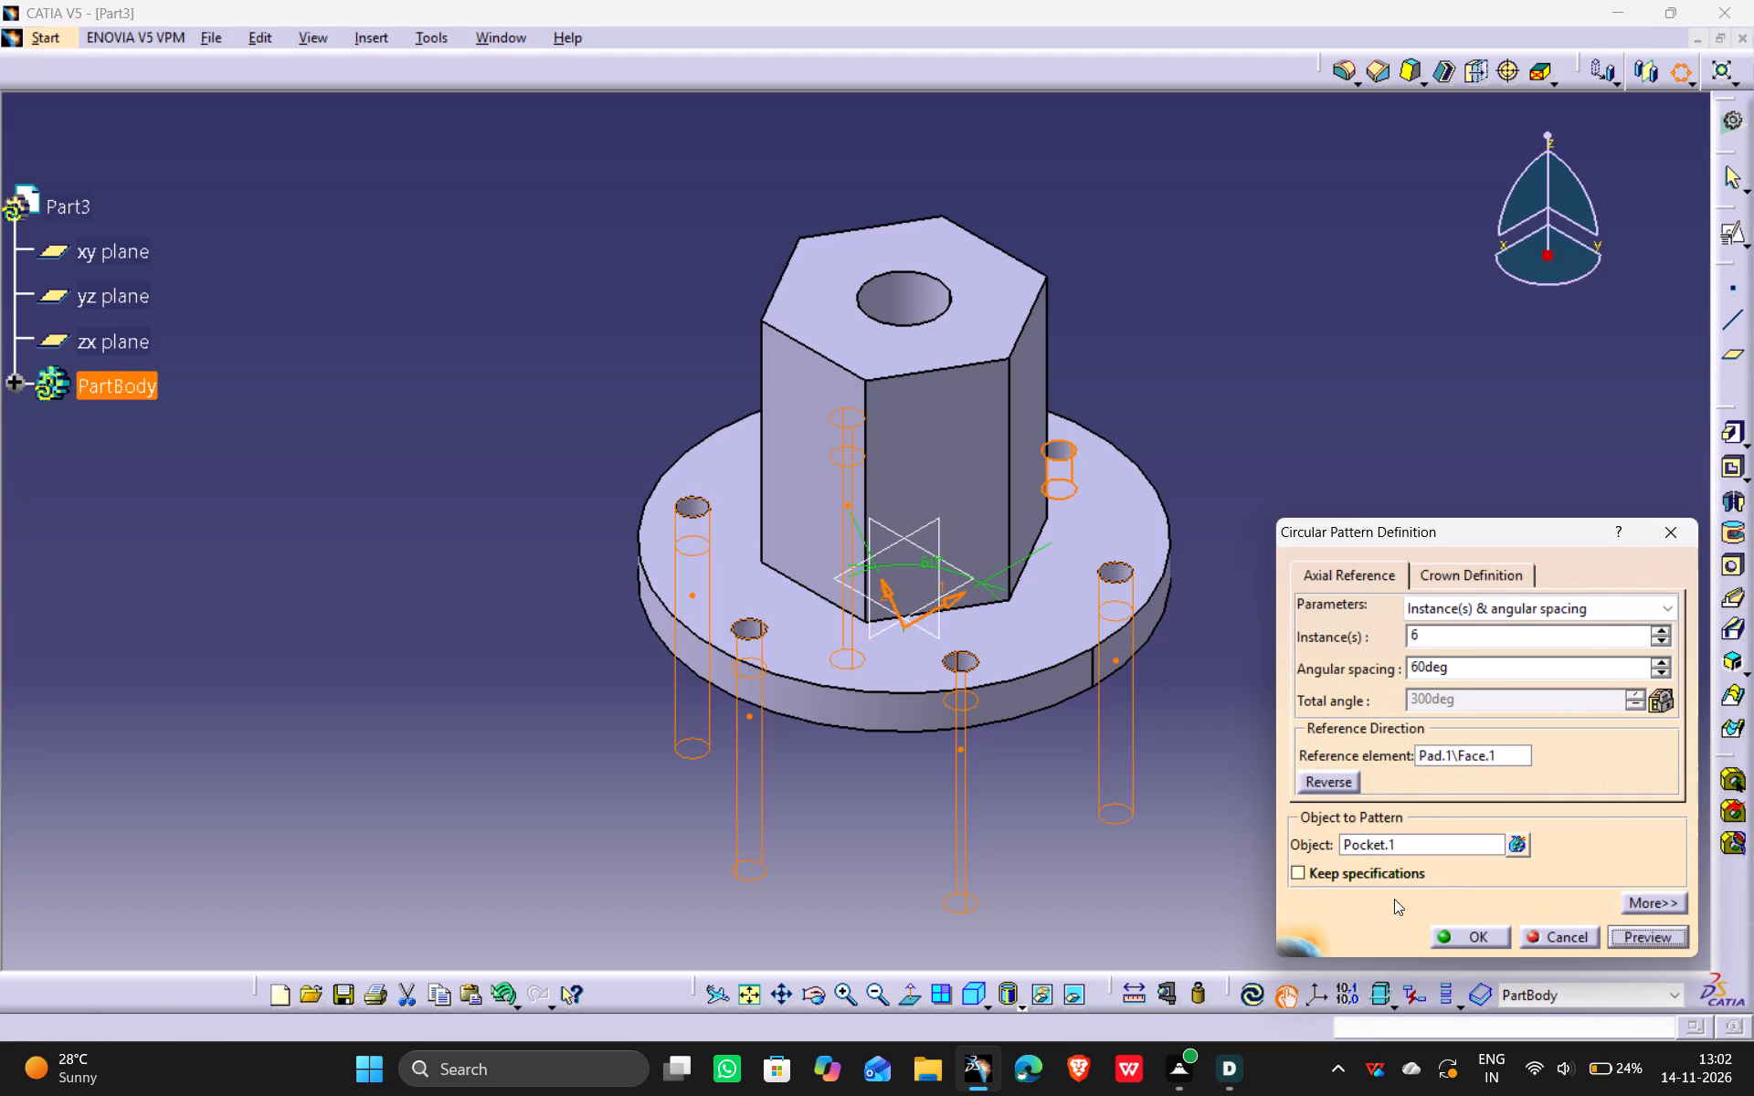
left_click(1476, 934)
left_click(1300, 472)
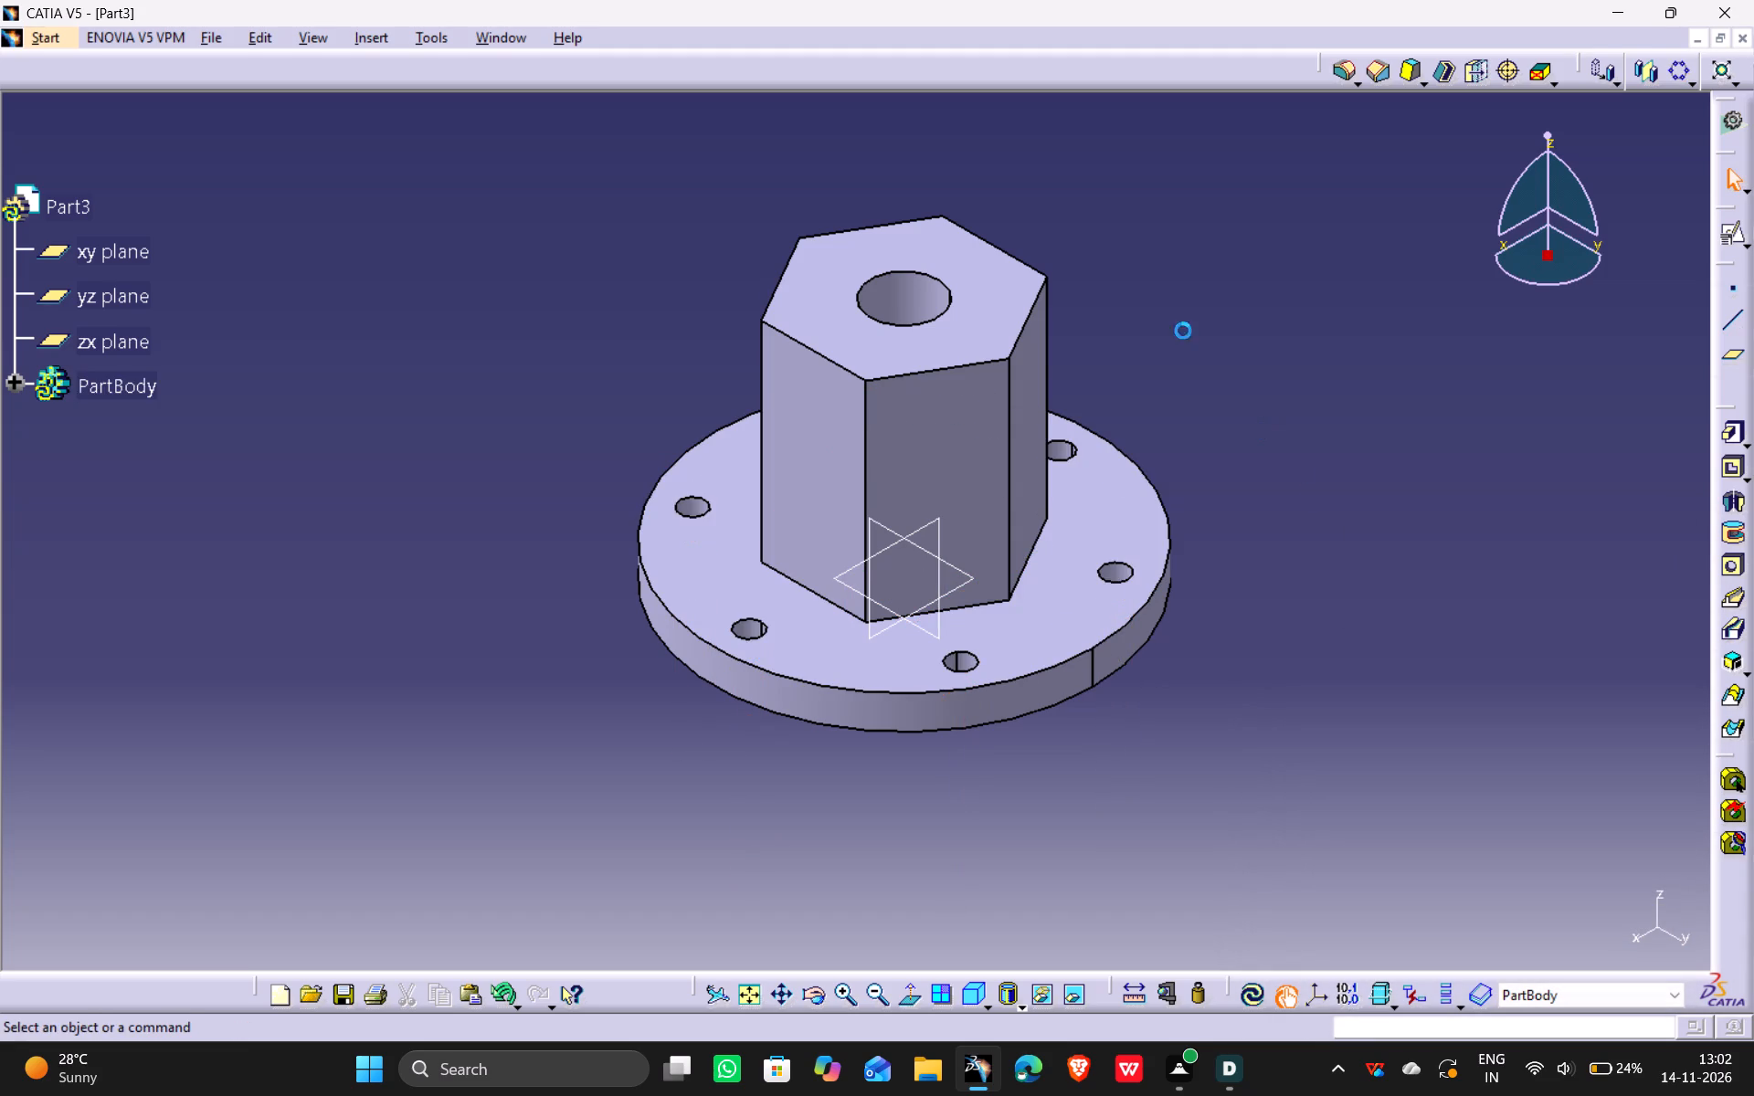
Open a positioned sketch on the flange's bottom face with the V direction reversed and the H and V axes swapped.
middle_click_drag(1026, 756, 913, 252)
left_click_drag(1026, 755, 913, 252)
scroll(999, 722, "down", 1)
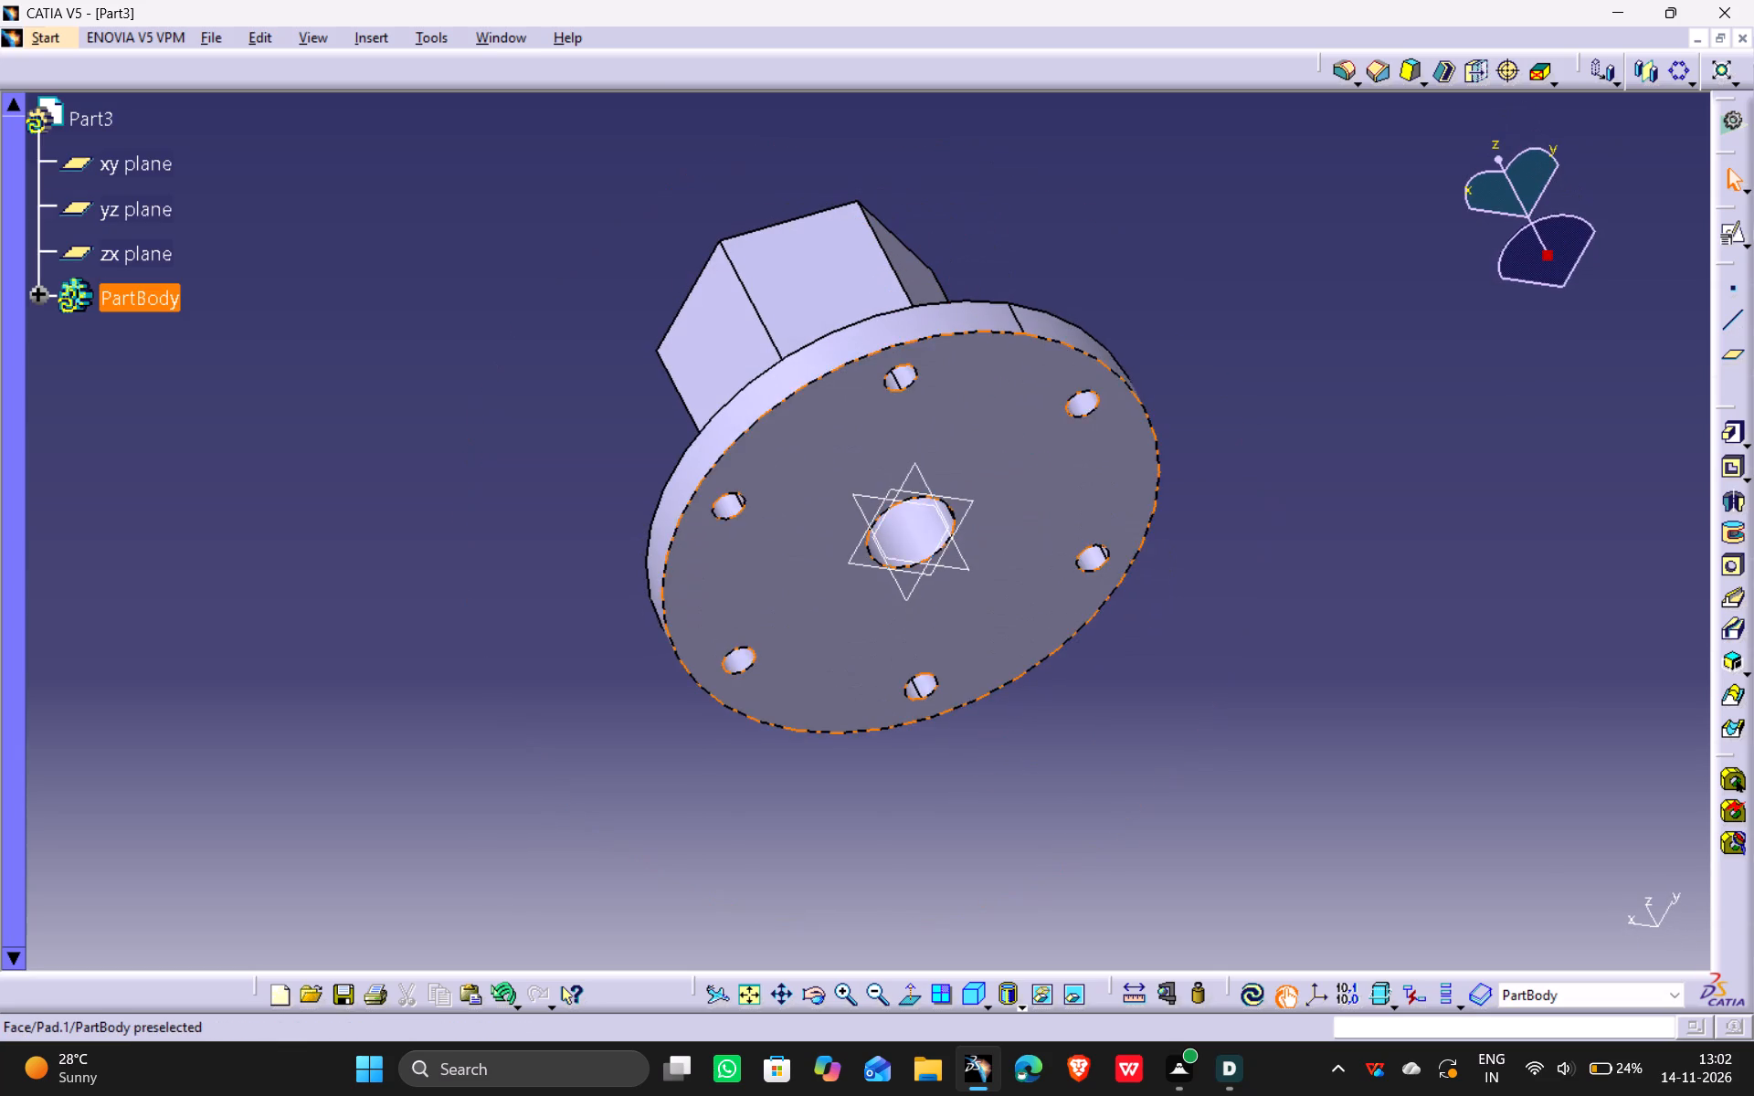
left_click(1002, 517)
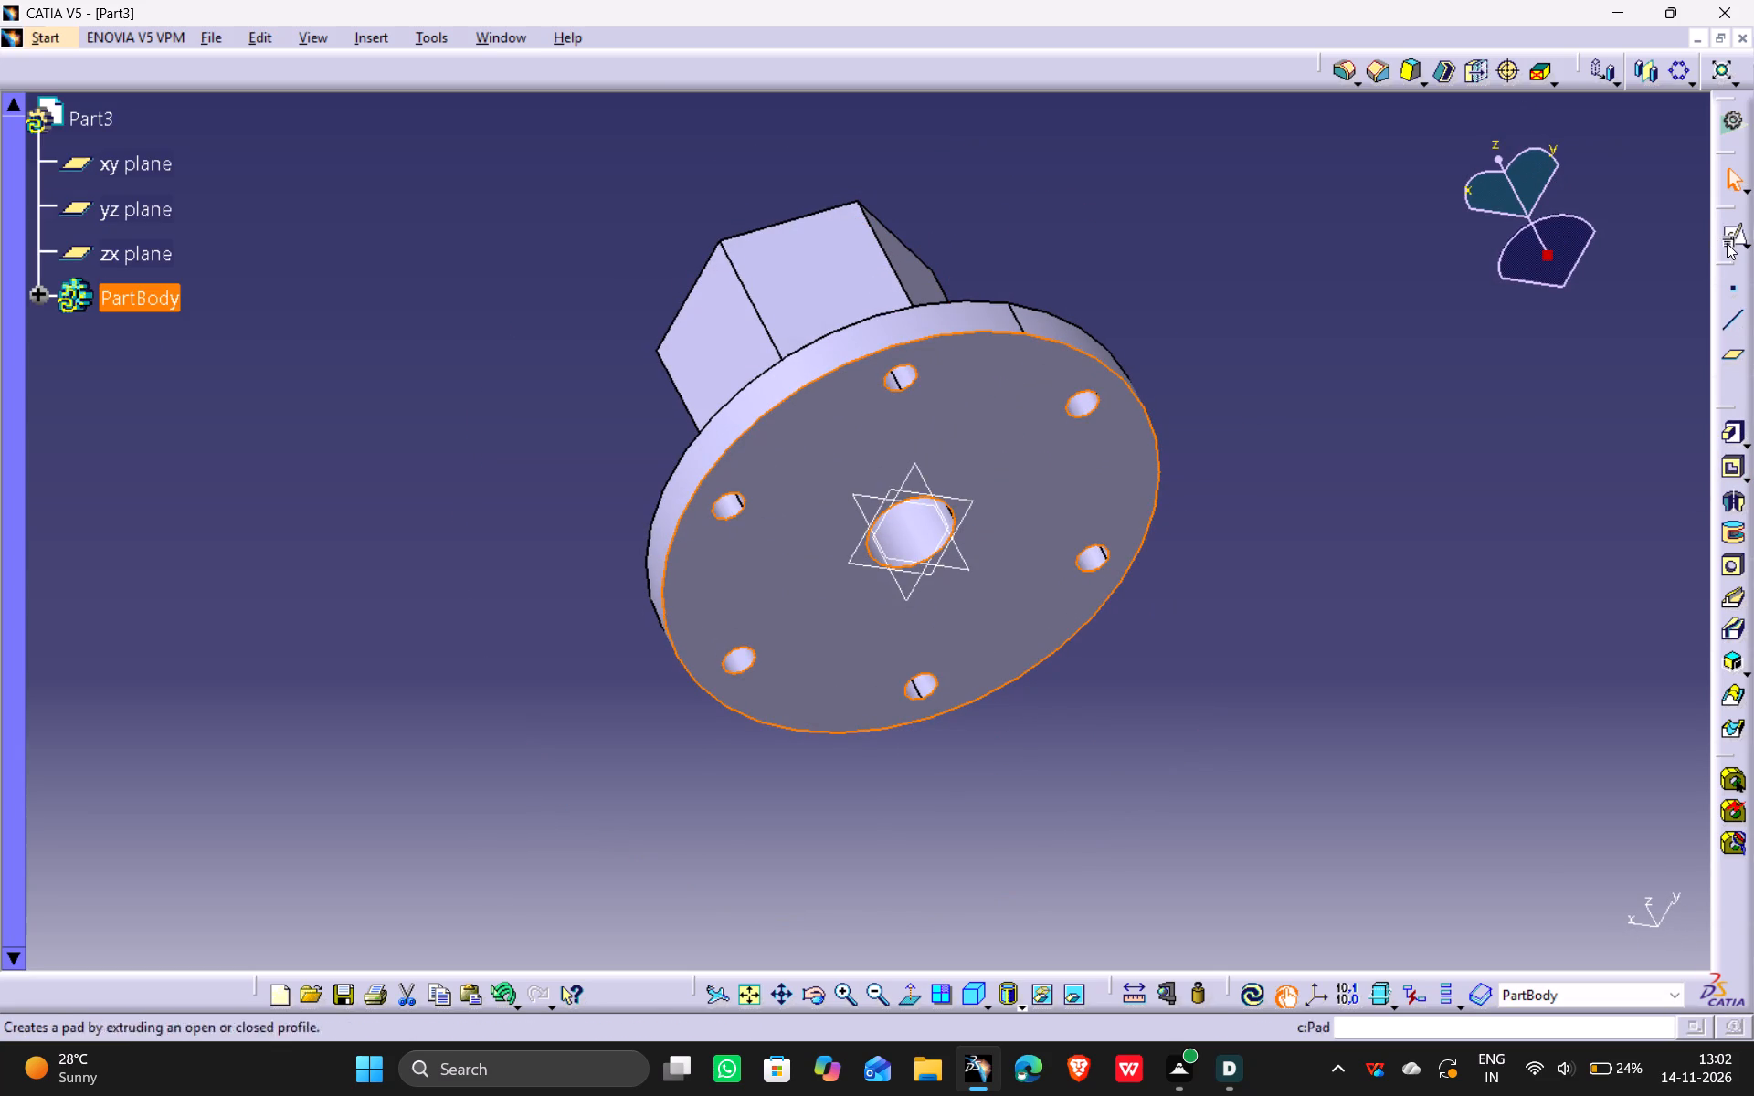
left_click(1728, 236)
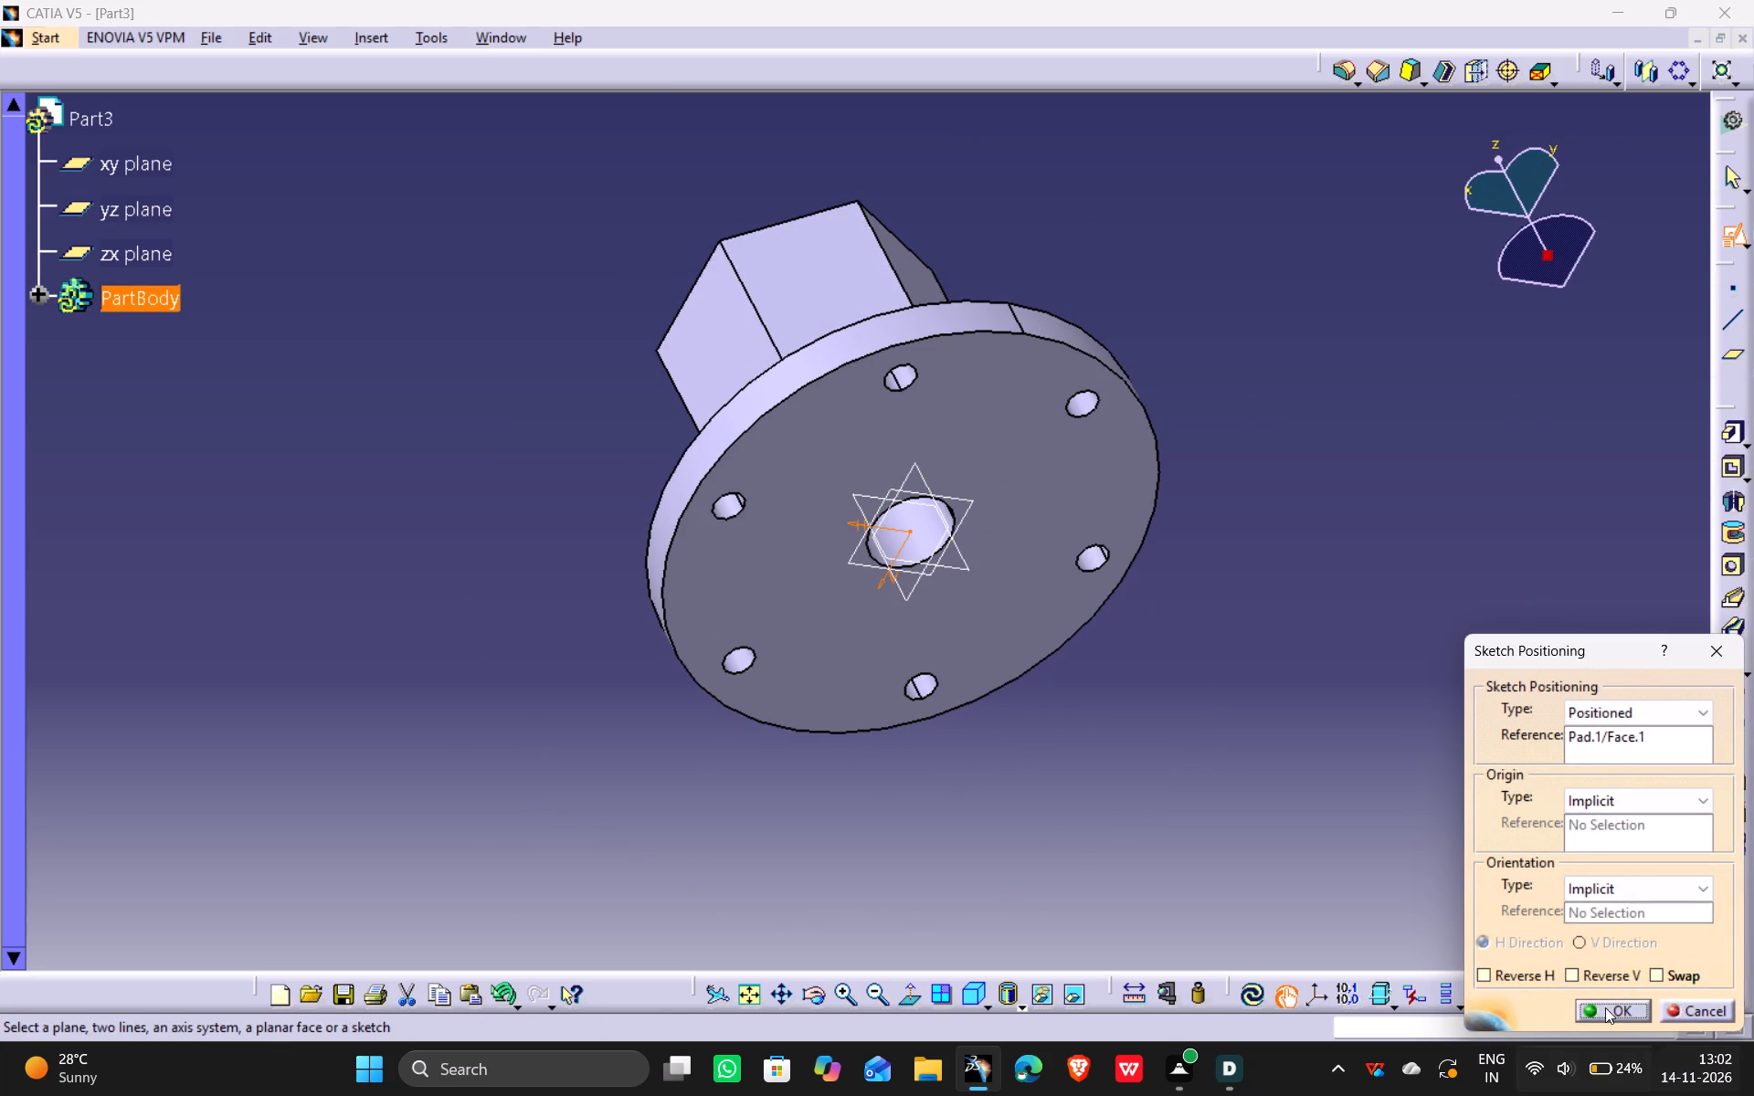
left_click(1605, 981)
left_click(1662, 968)
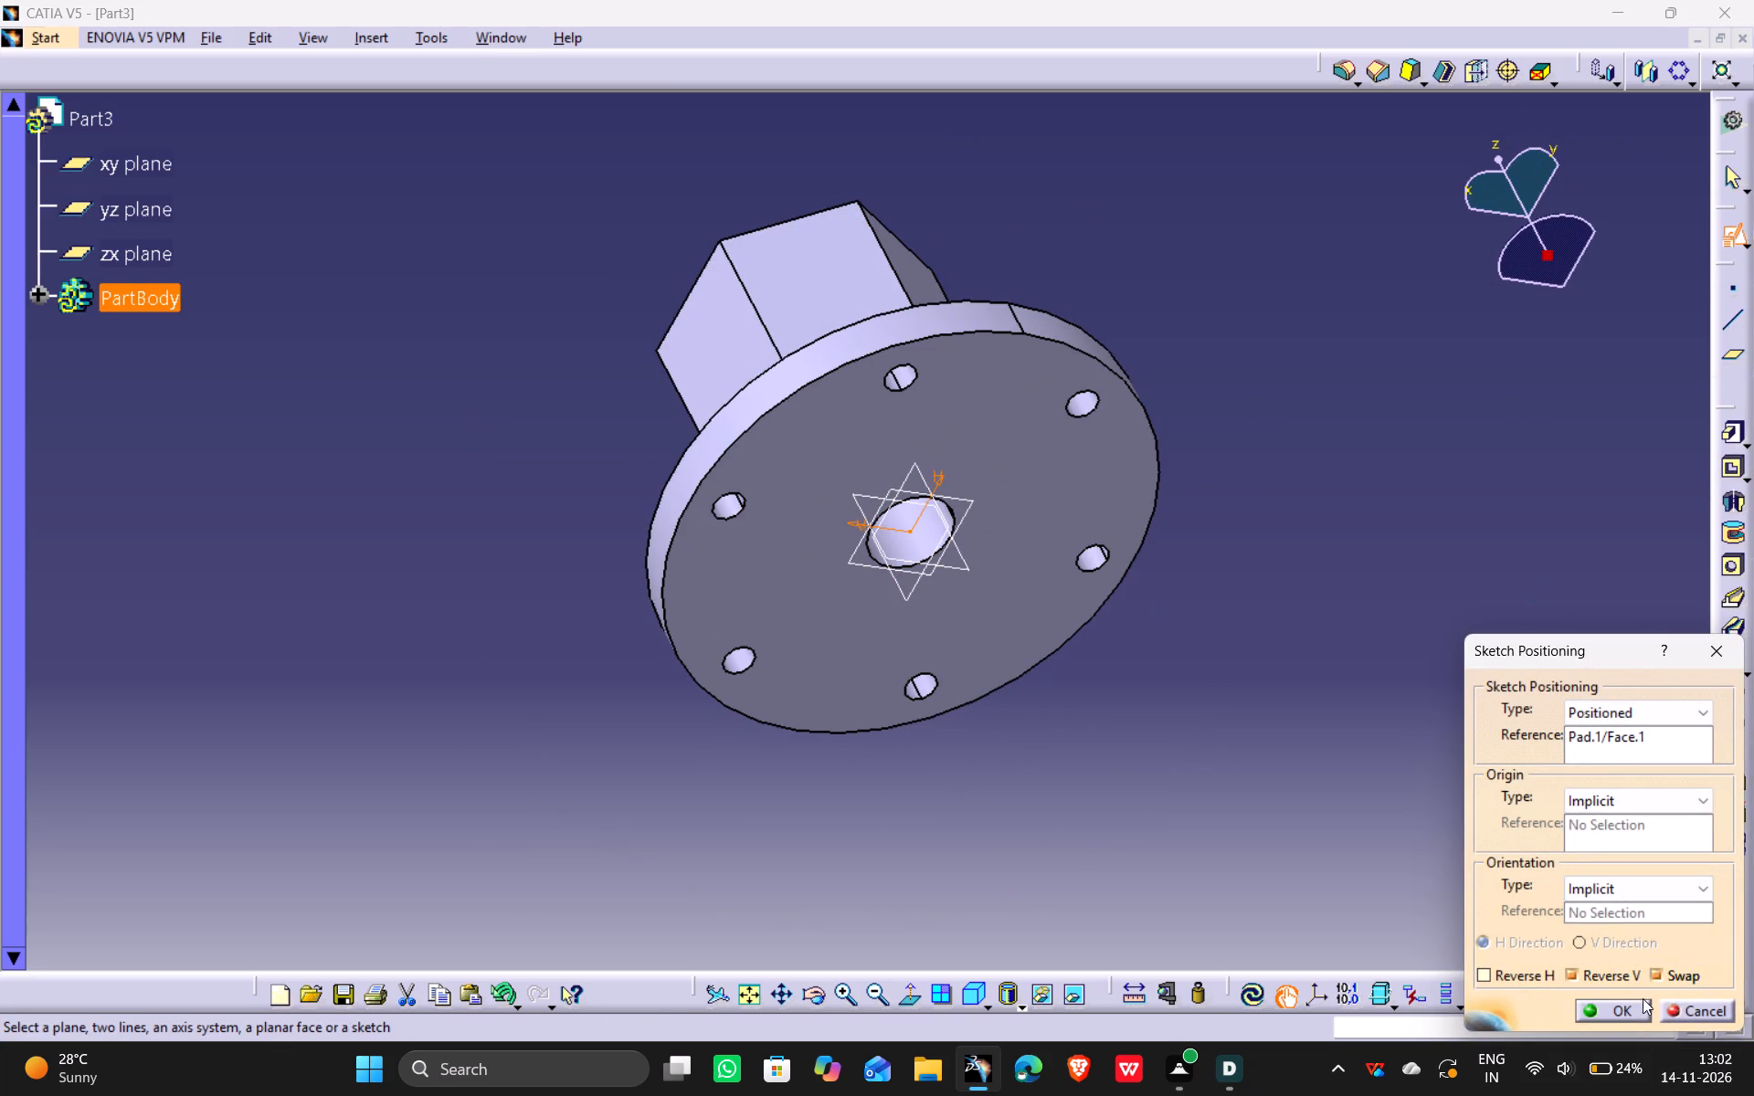
left_click(1614, 1010)
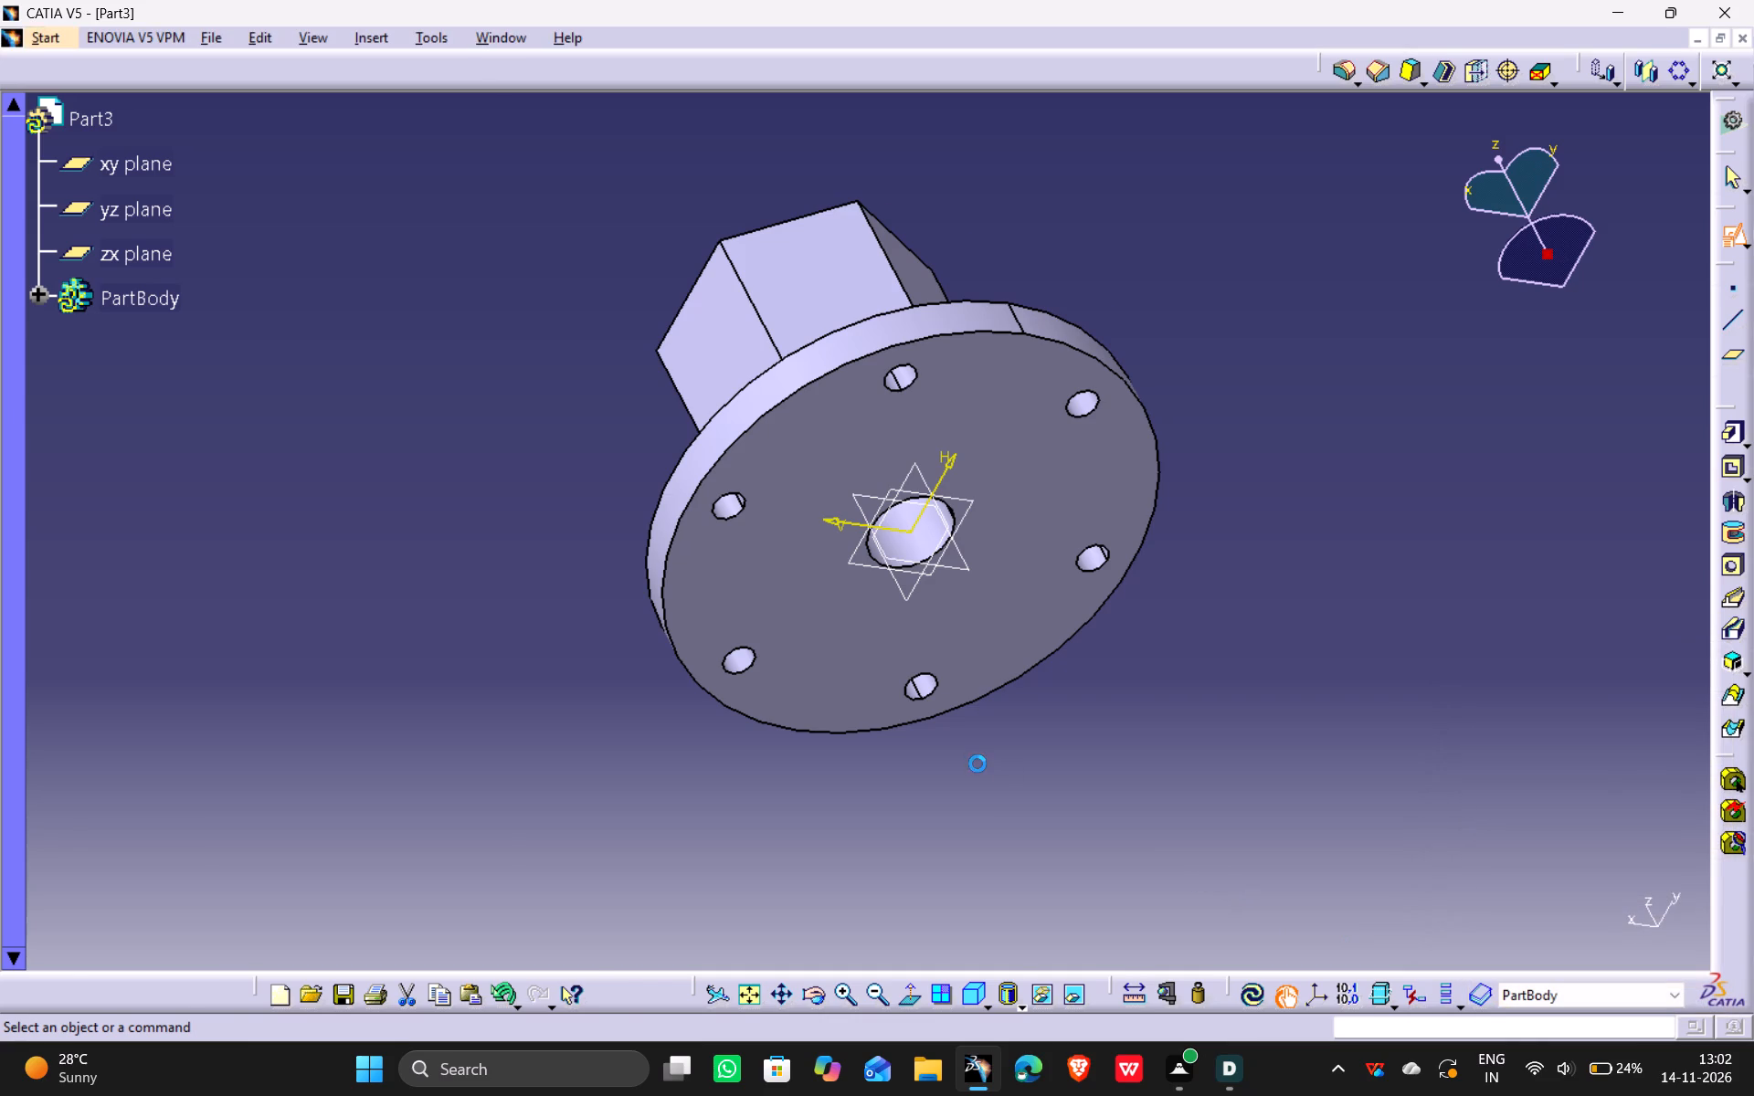
Project the bore's edge into the sketch and draw an origin-centred circle about 36 mm in diameter around it.
left_click(1722, 75)
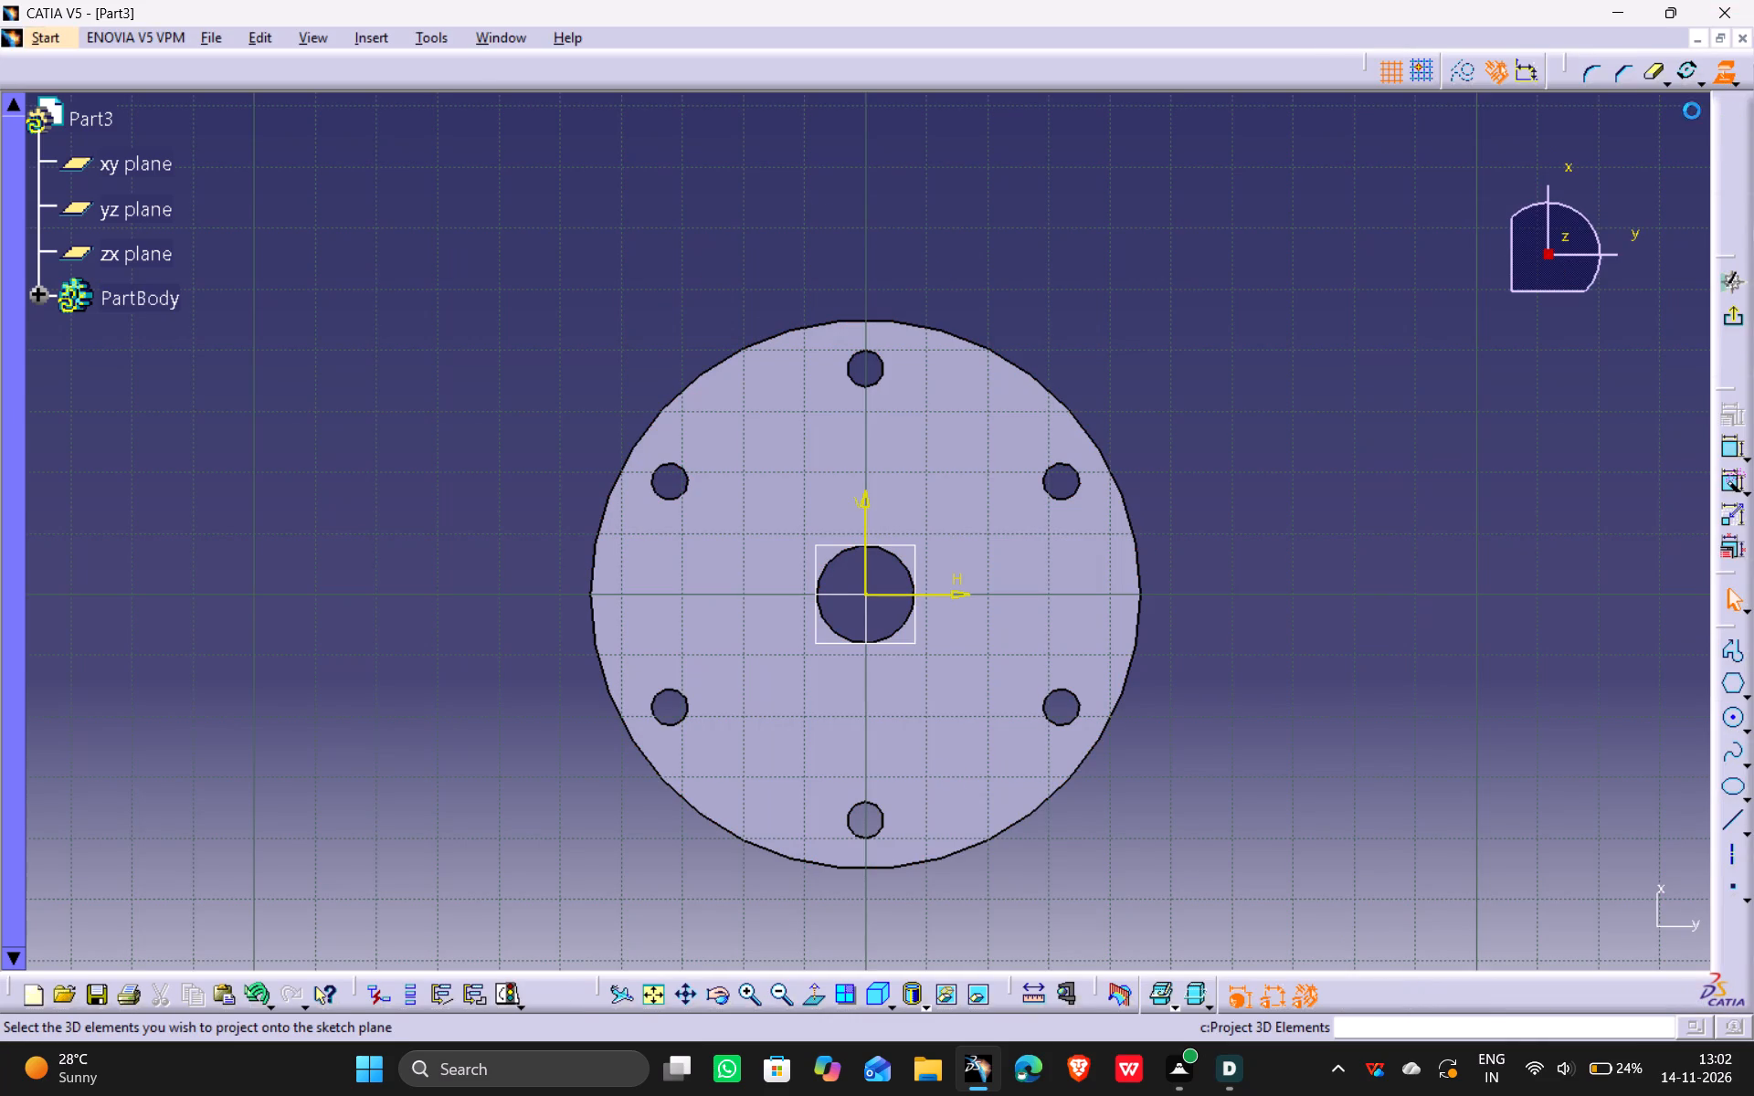
left_click(896, 625)
left_click(1357, 552)
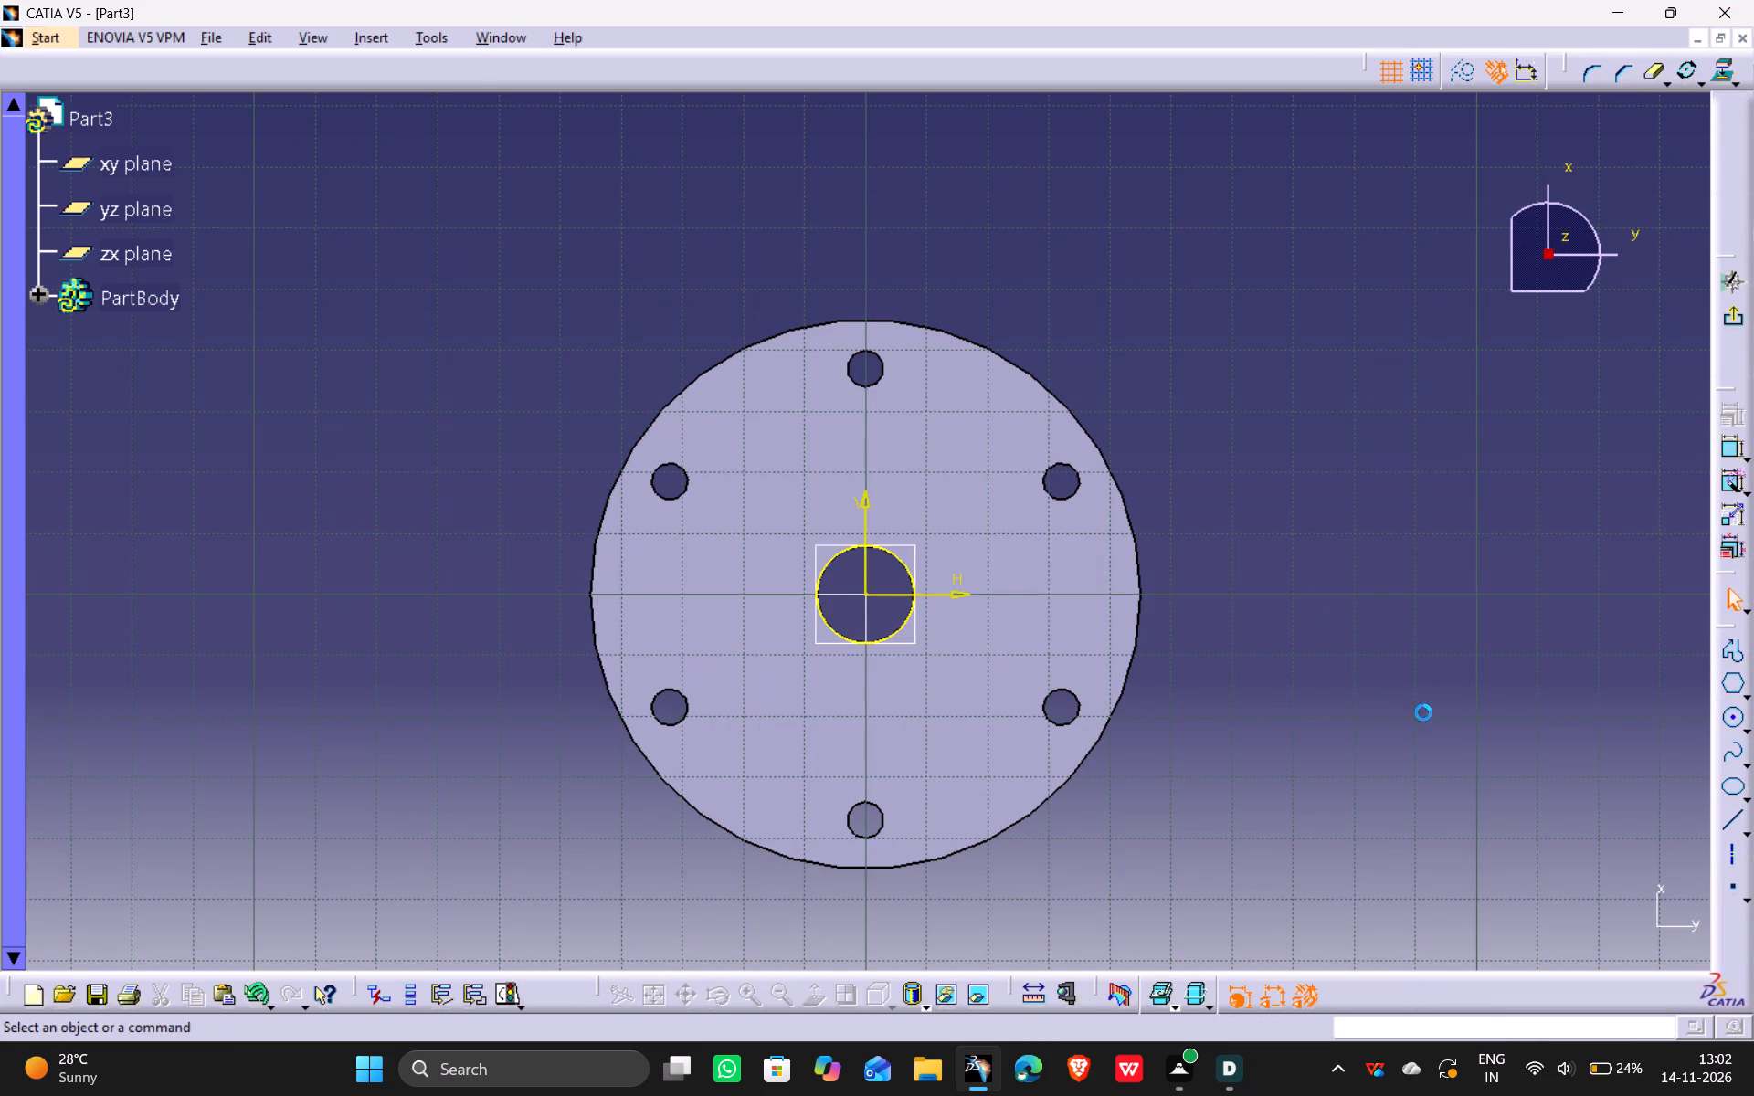
left_click(1738, 715)
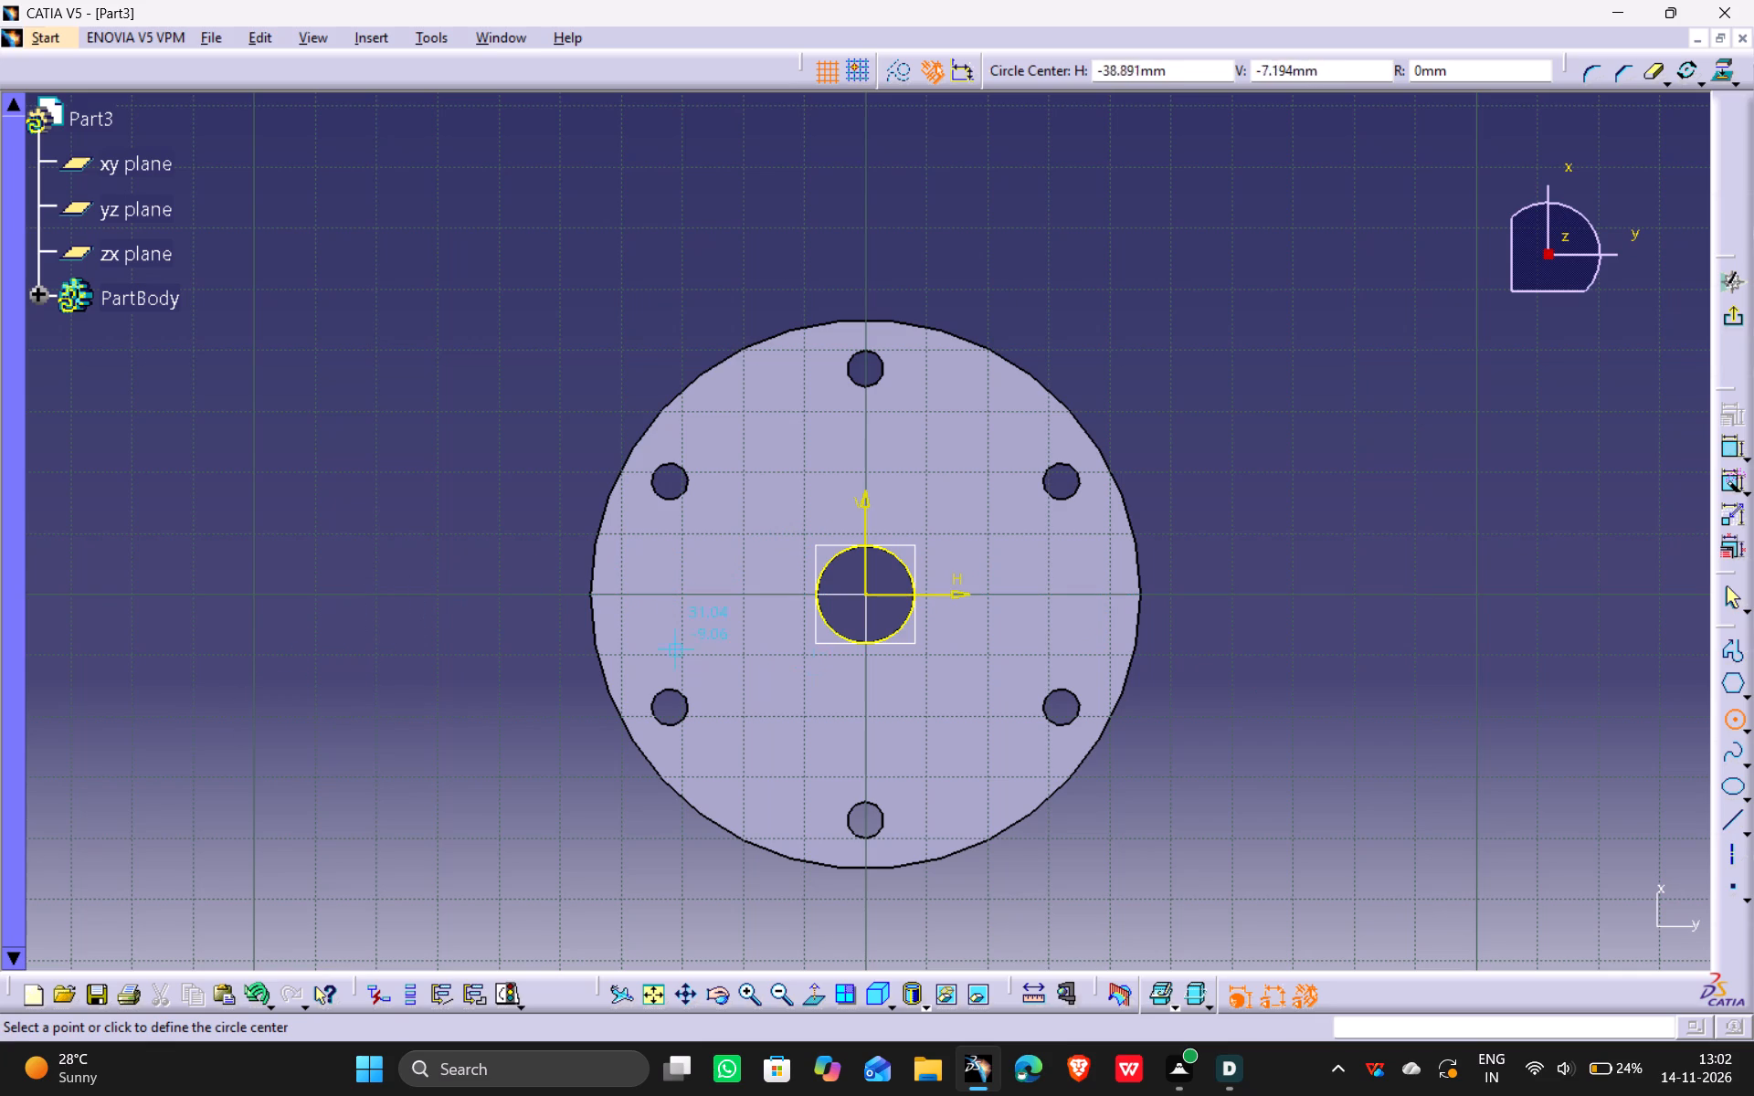
left_click(865, 596)
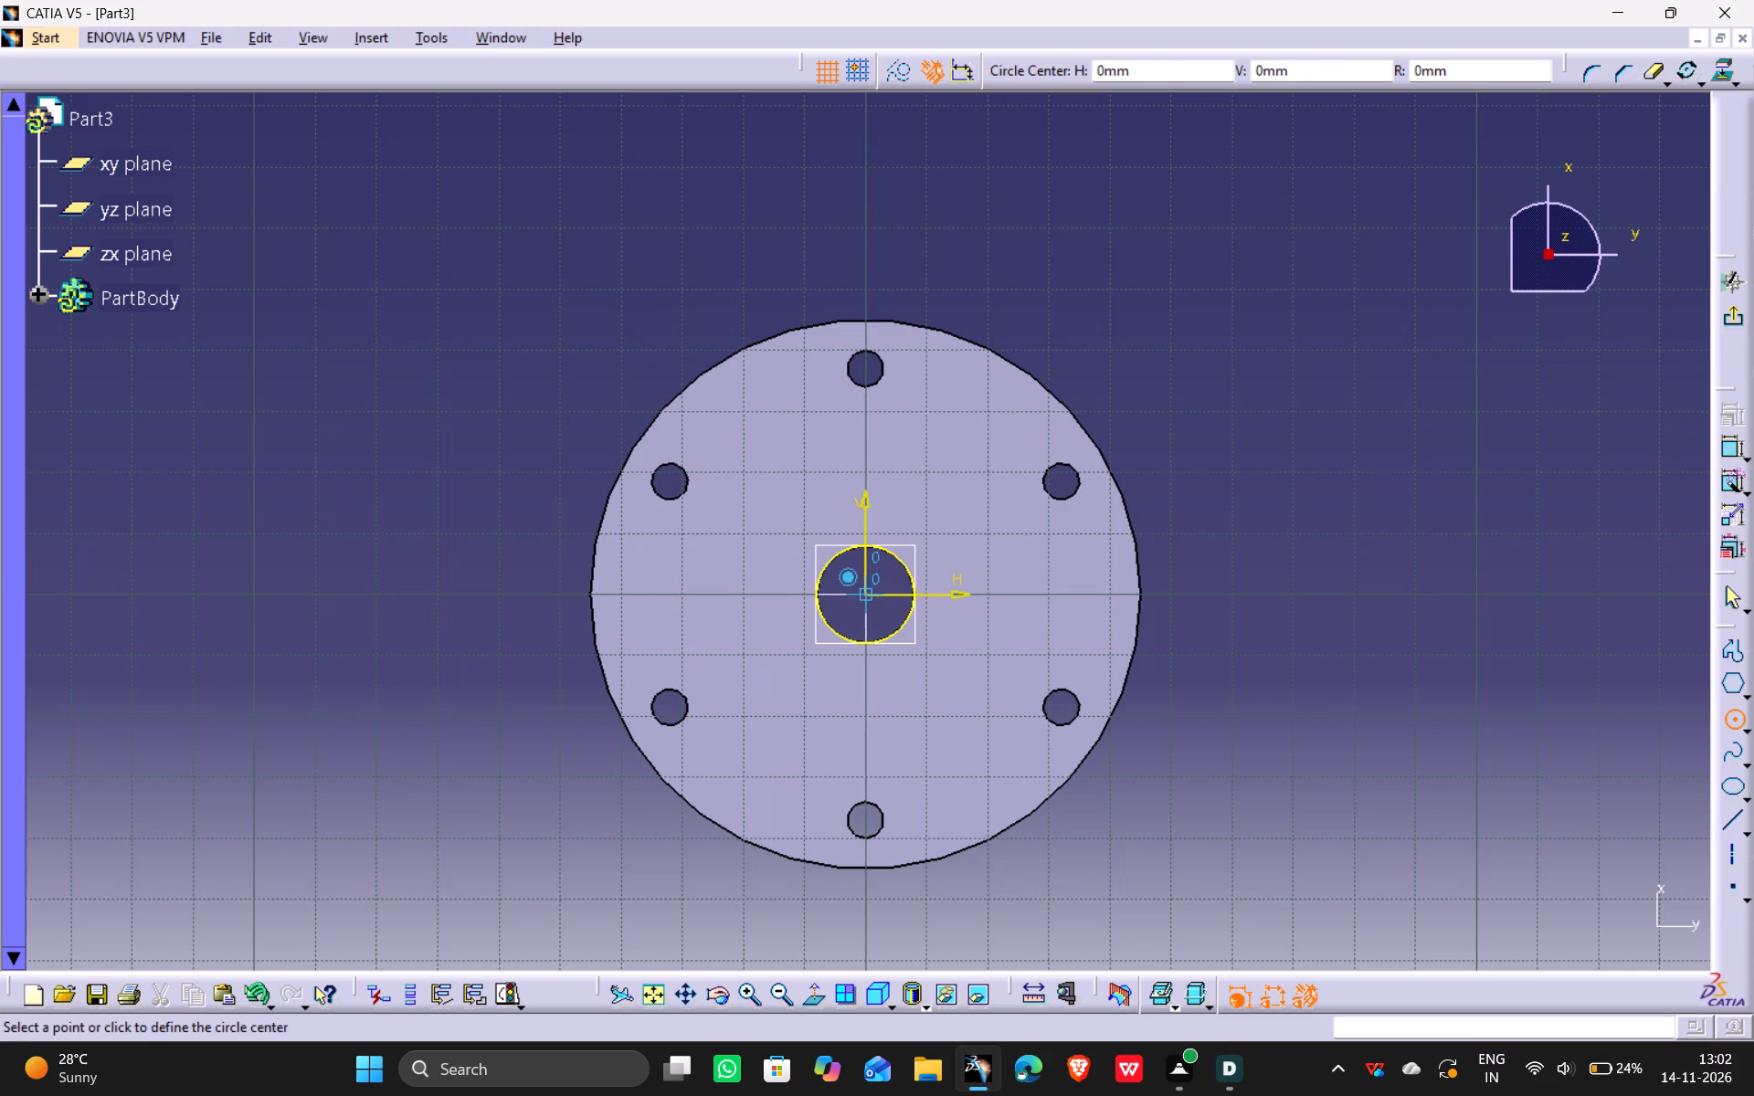
left_click(890, 703)
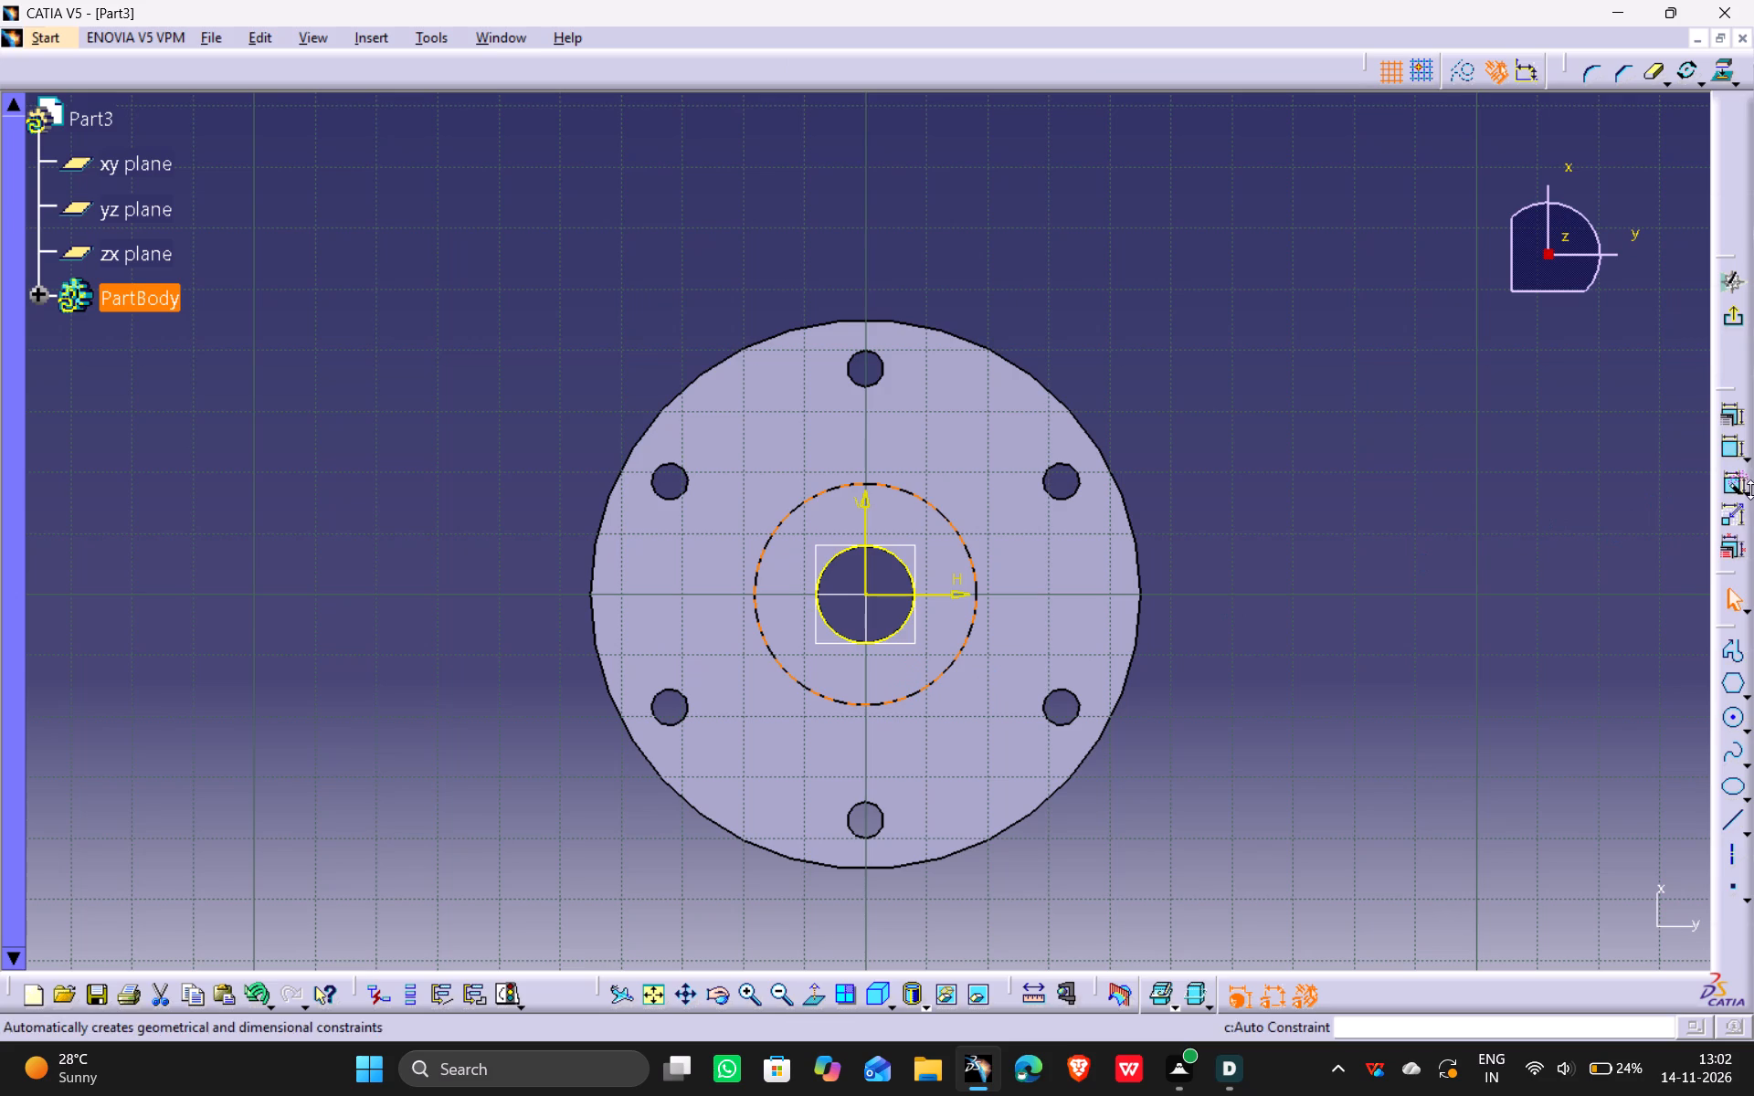
Dimension the outer circle's diameter, set it to 50 mm, and finish the sketch.
left_click(1731, 454)
left_click(1093, 322)
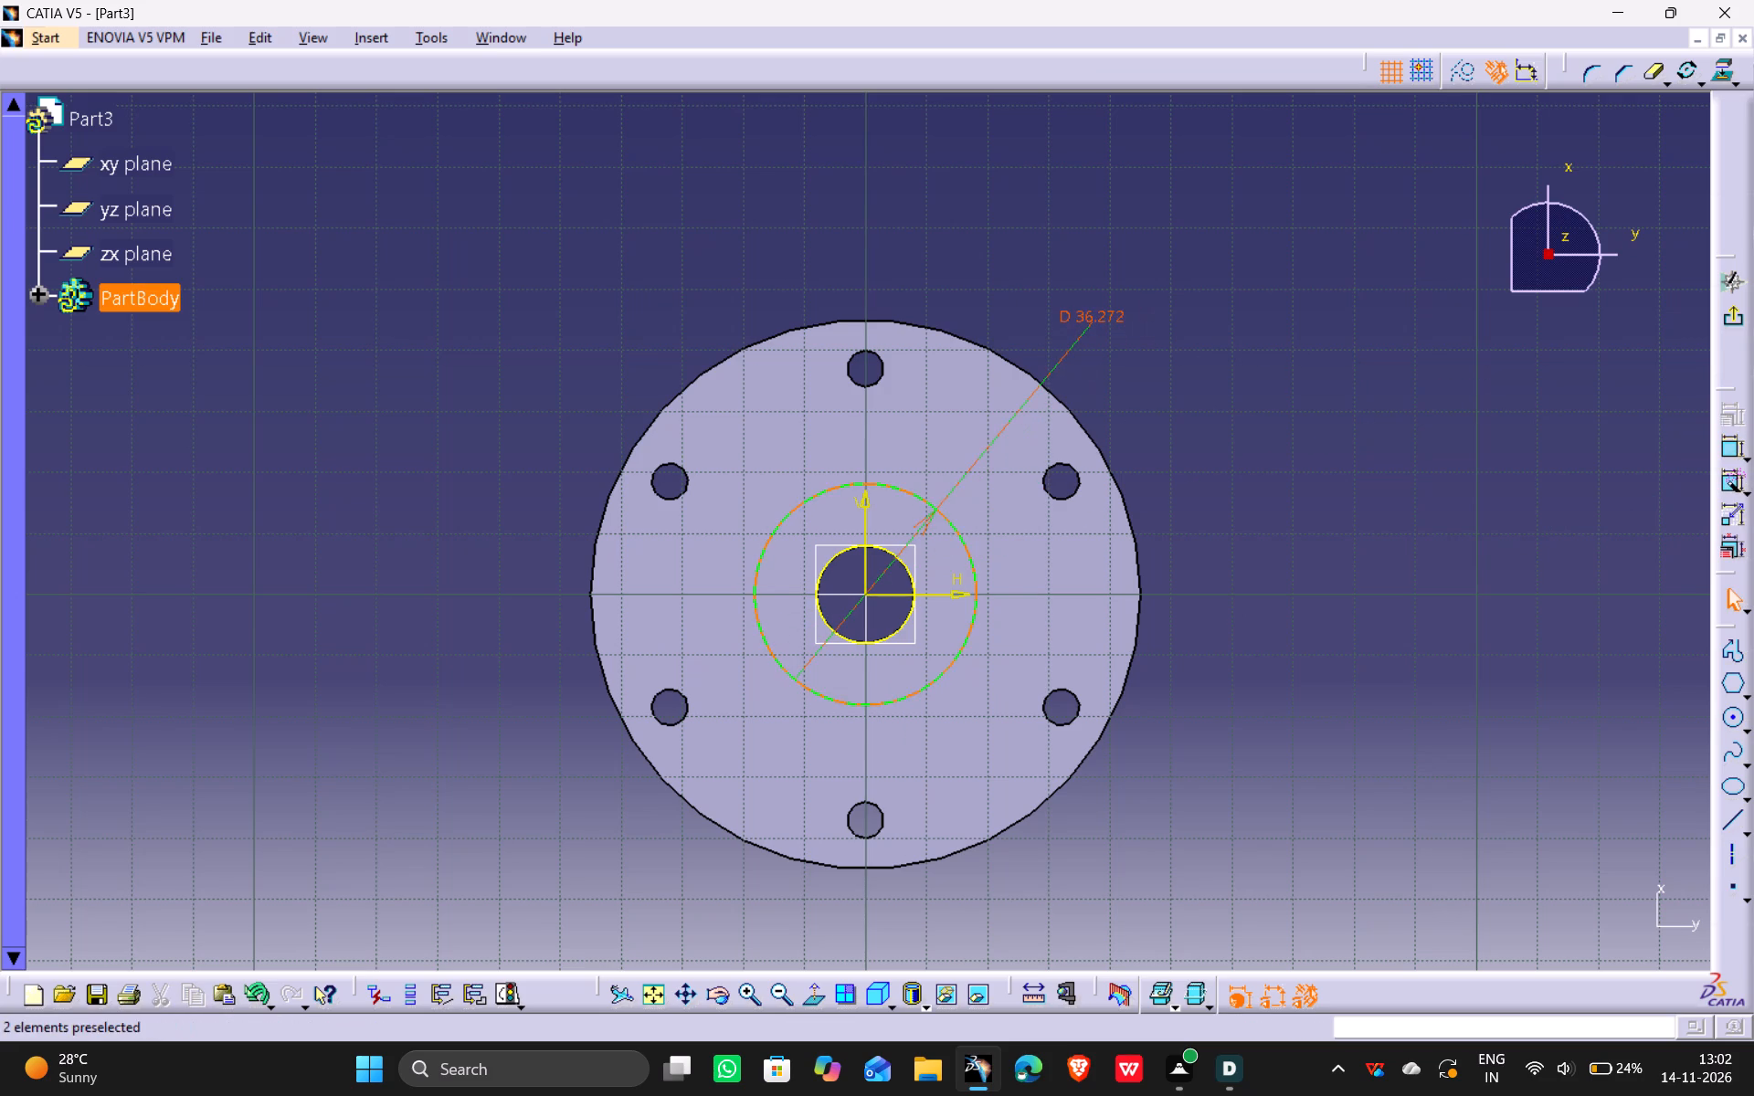
double_click(1104, 318)
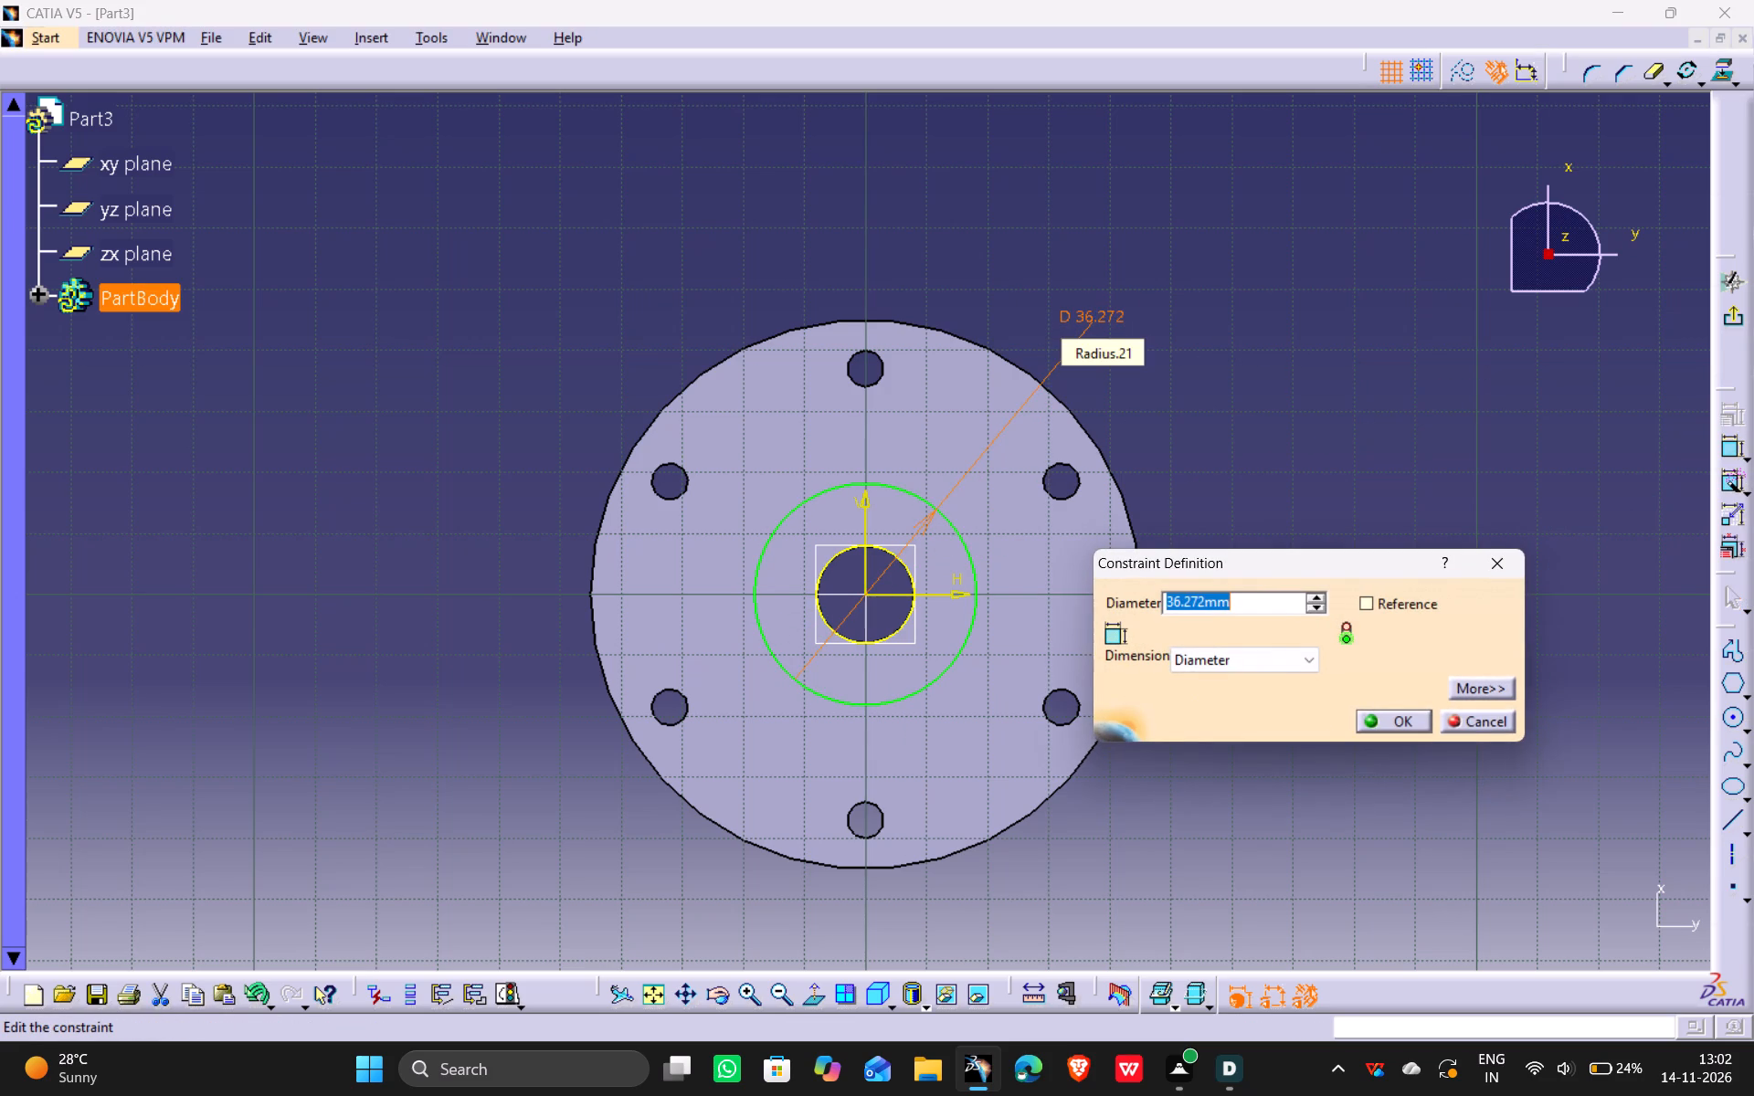
type("50")
key("Return")
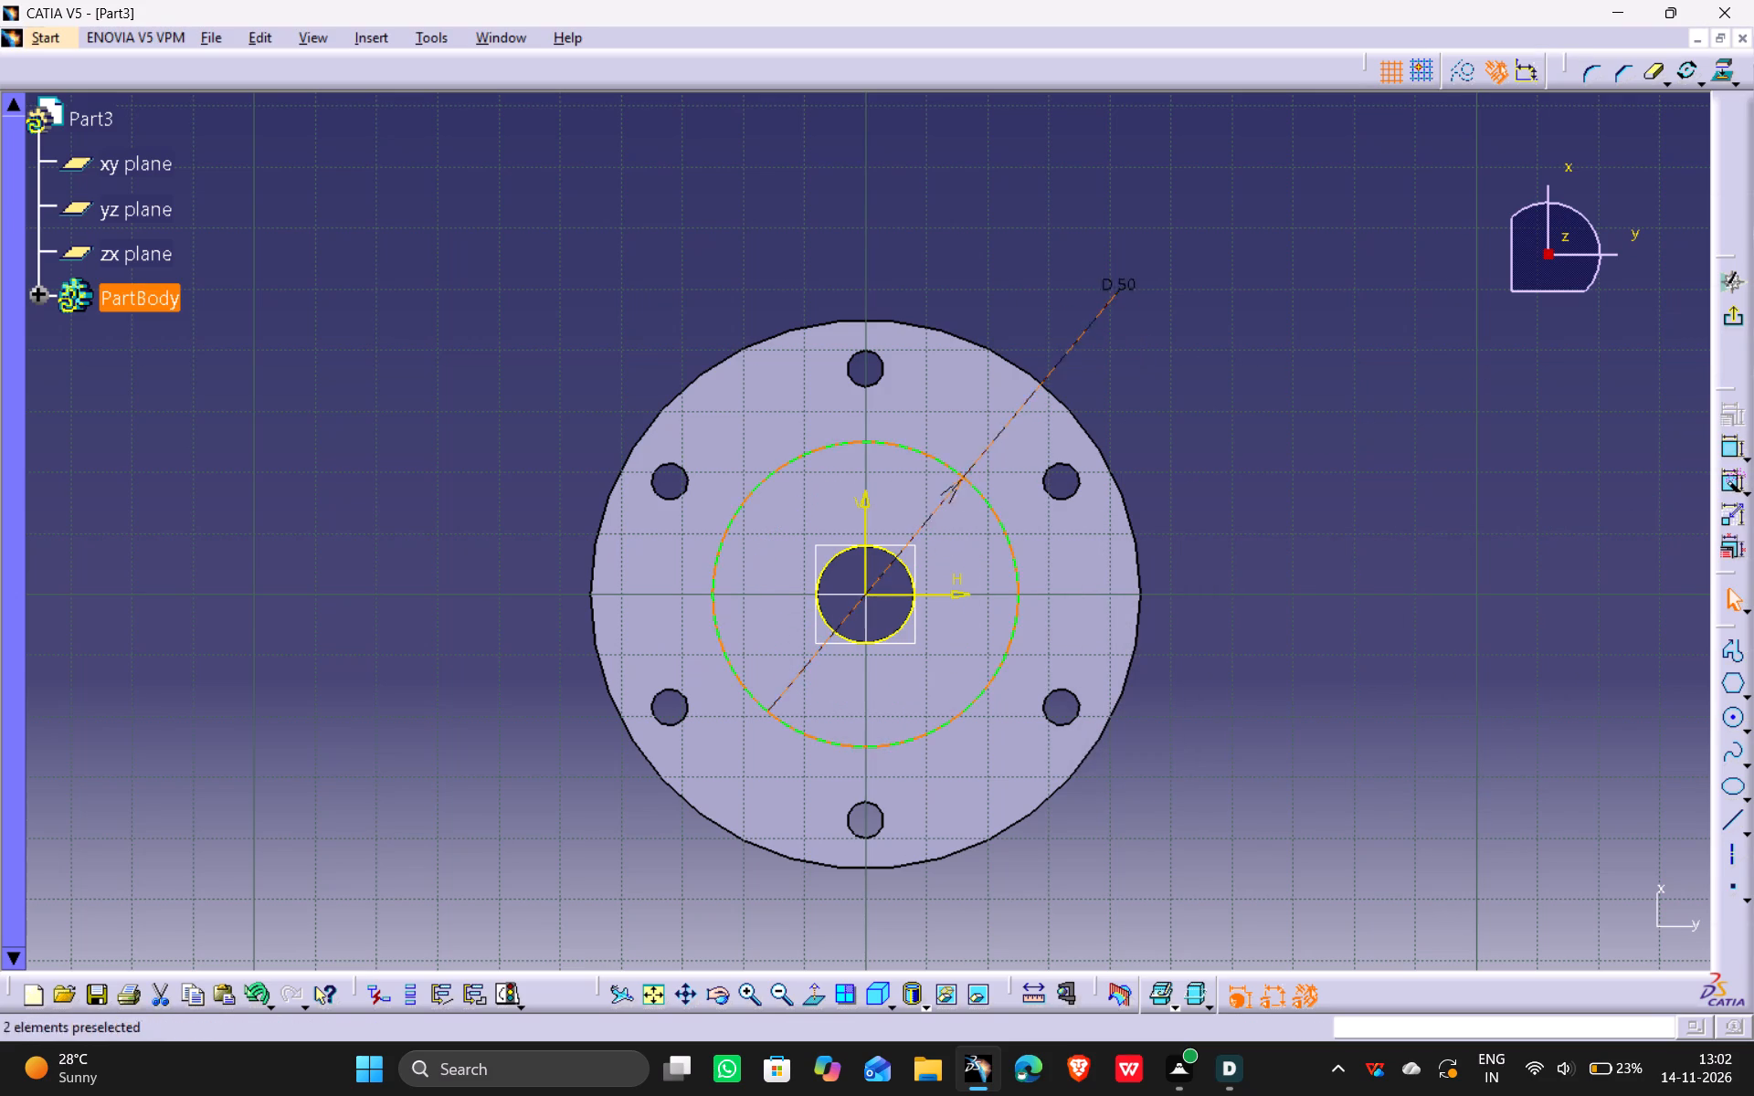
left_click(1199, 464)
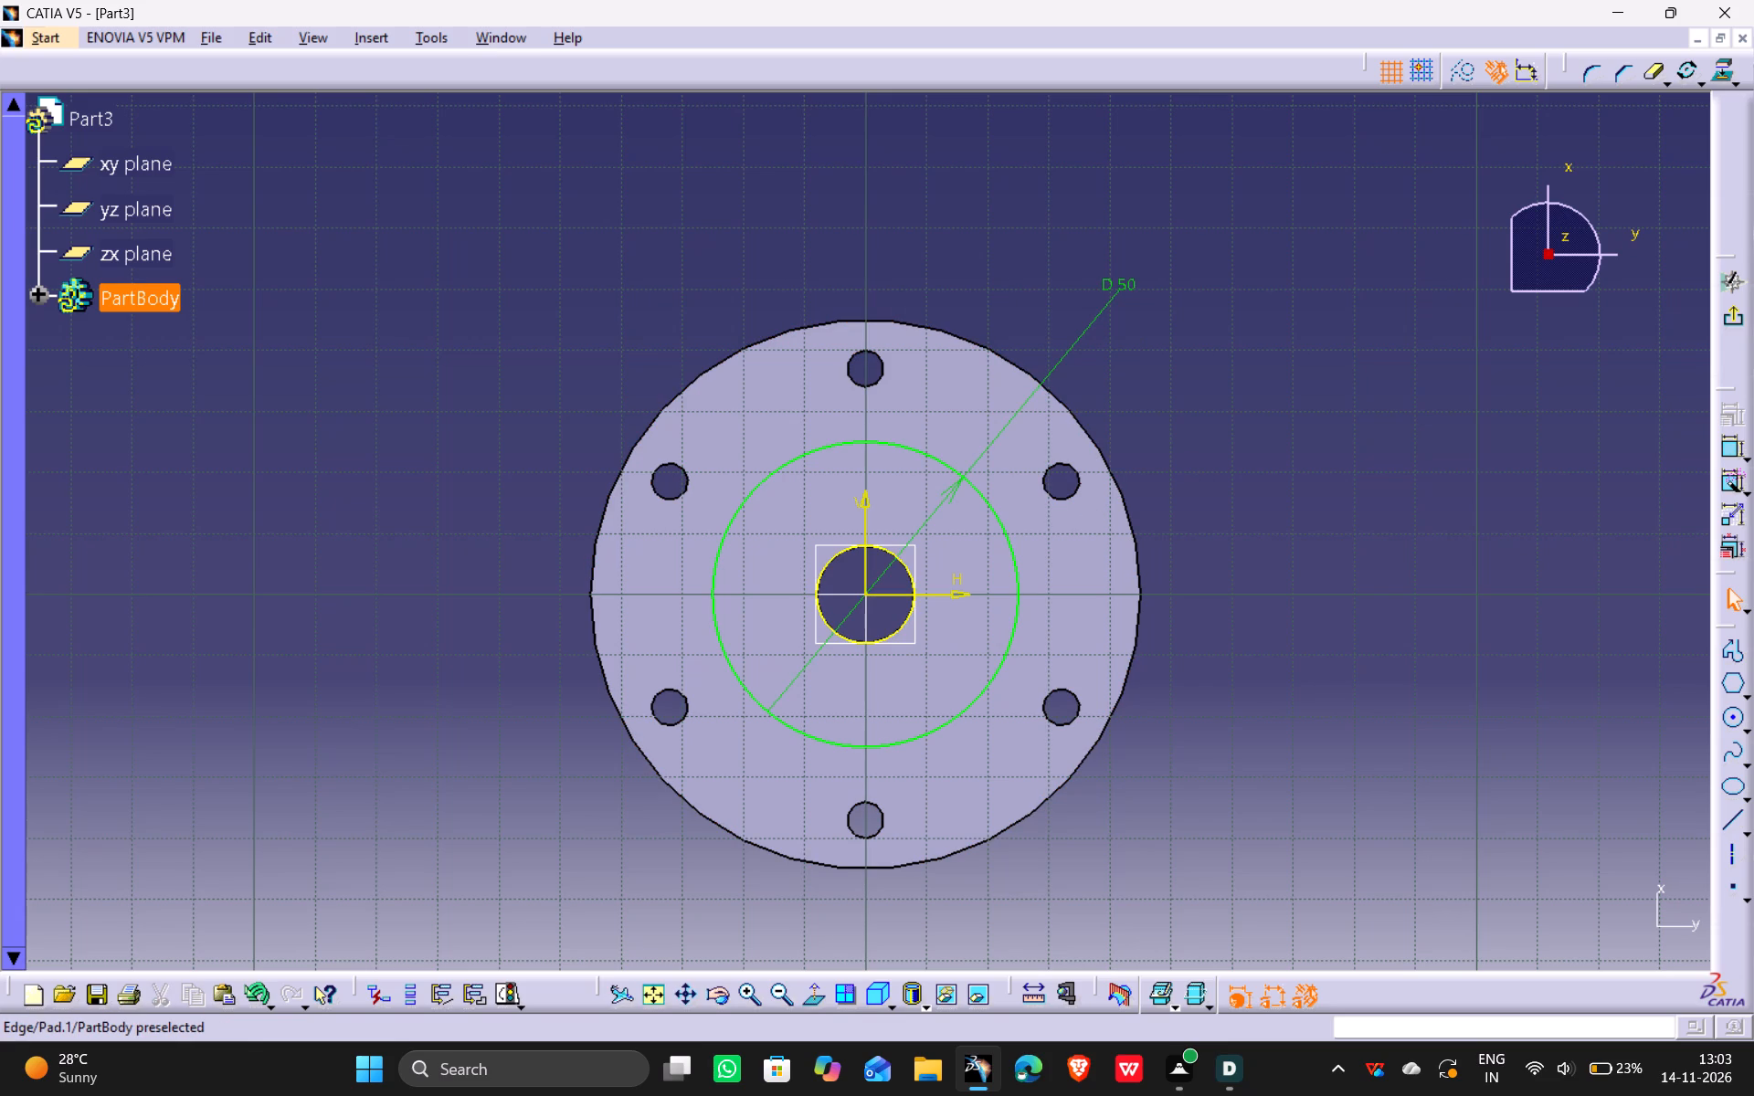
left_click(1738, 323)
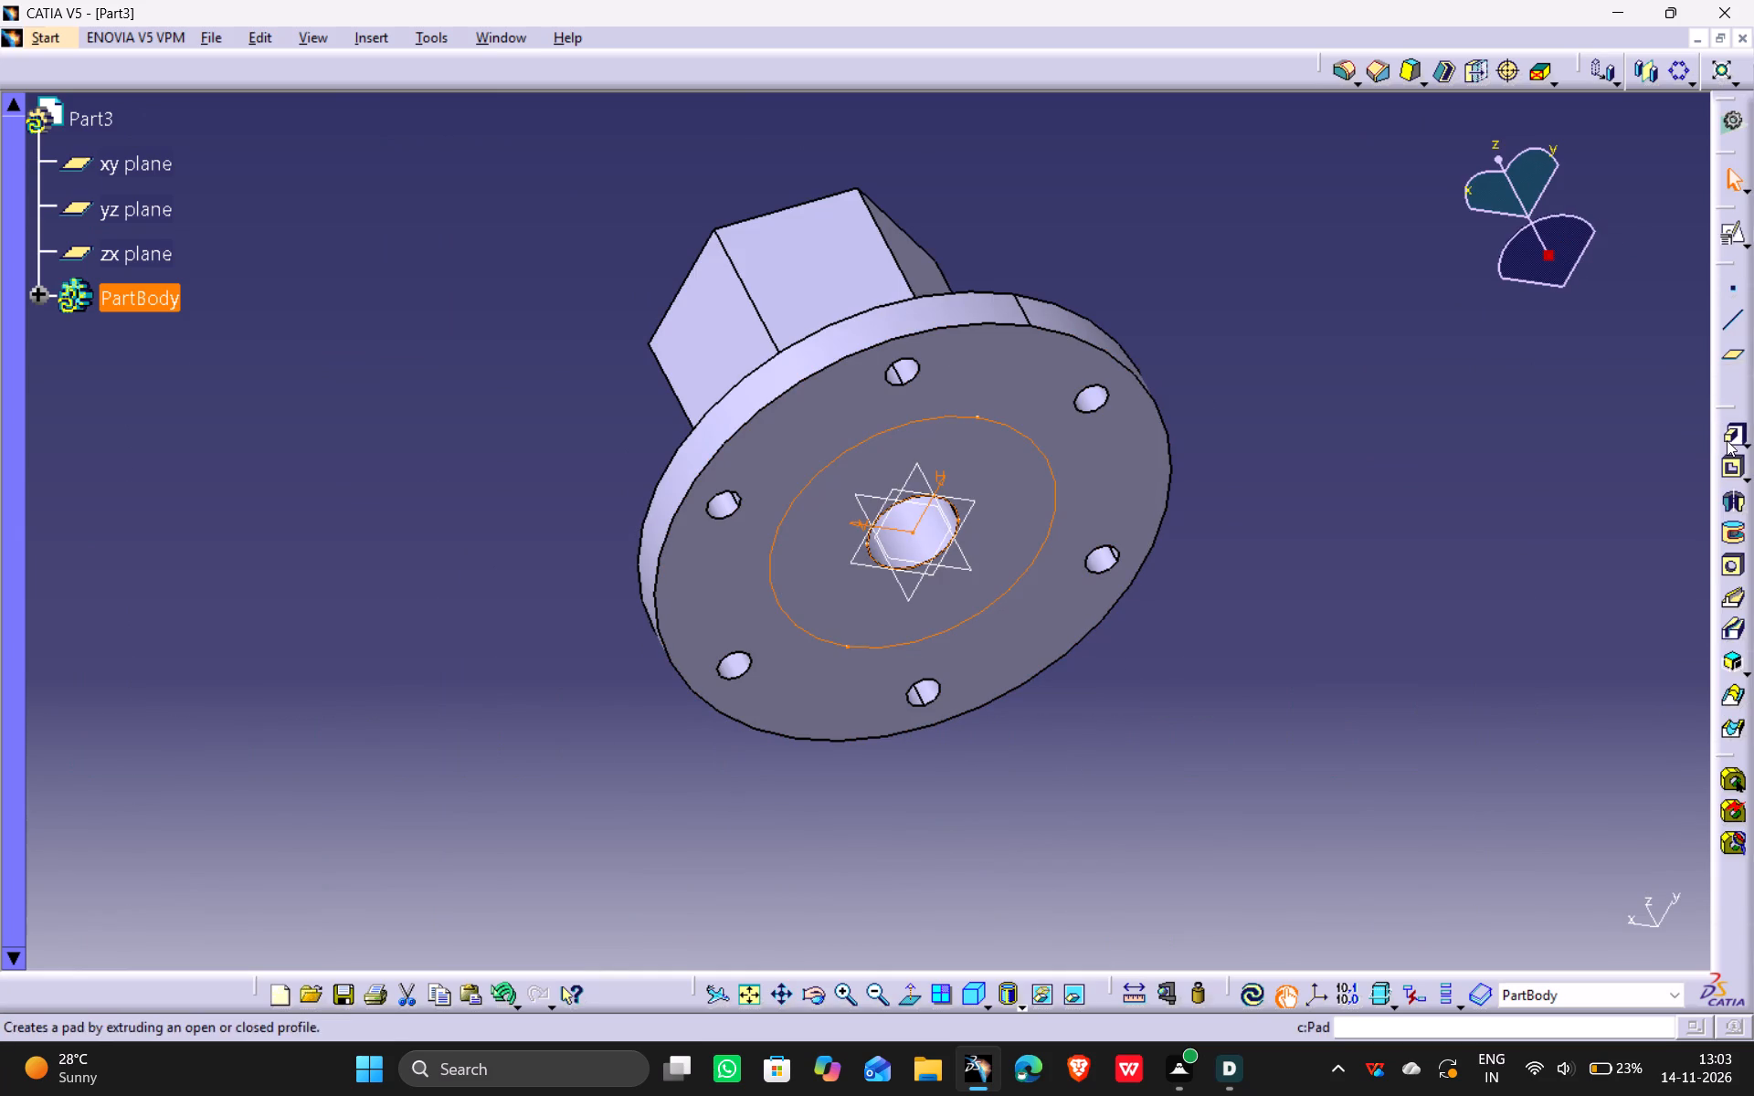
Pad the ring profile 2 mm outward from the flange's bottom face.
left_click(1727, 440)
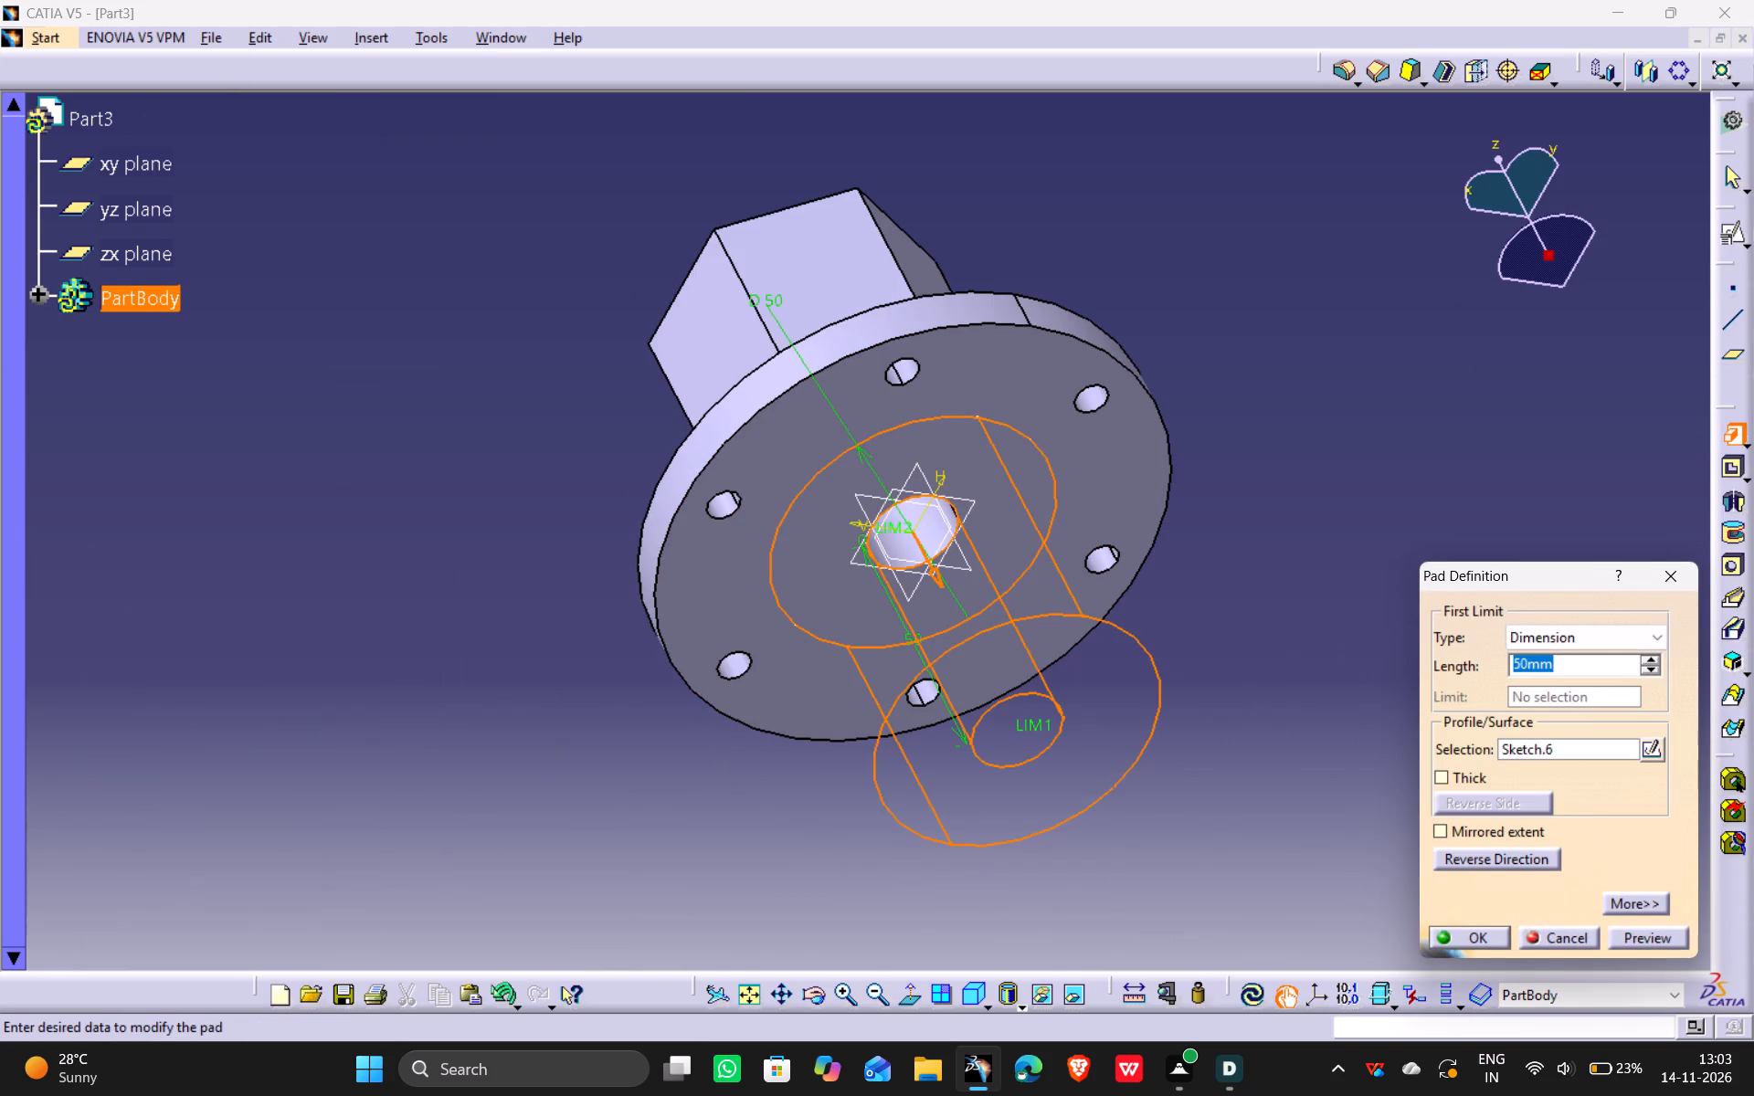
key("2")
left_click(1254, 473)
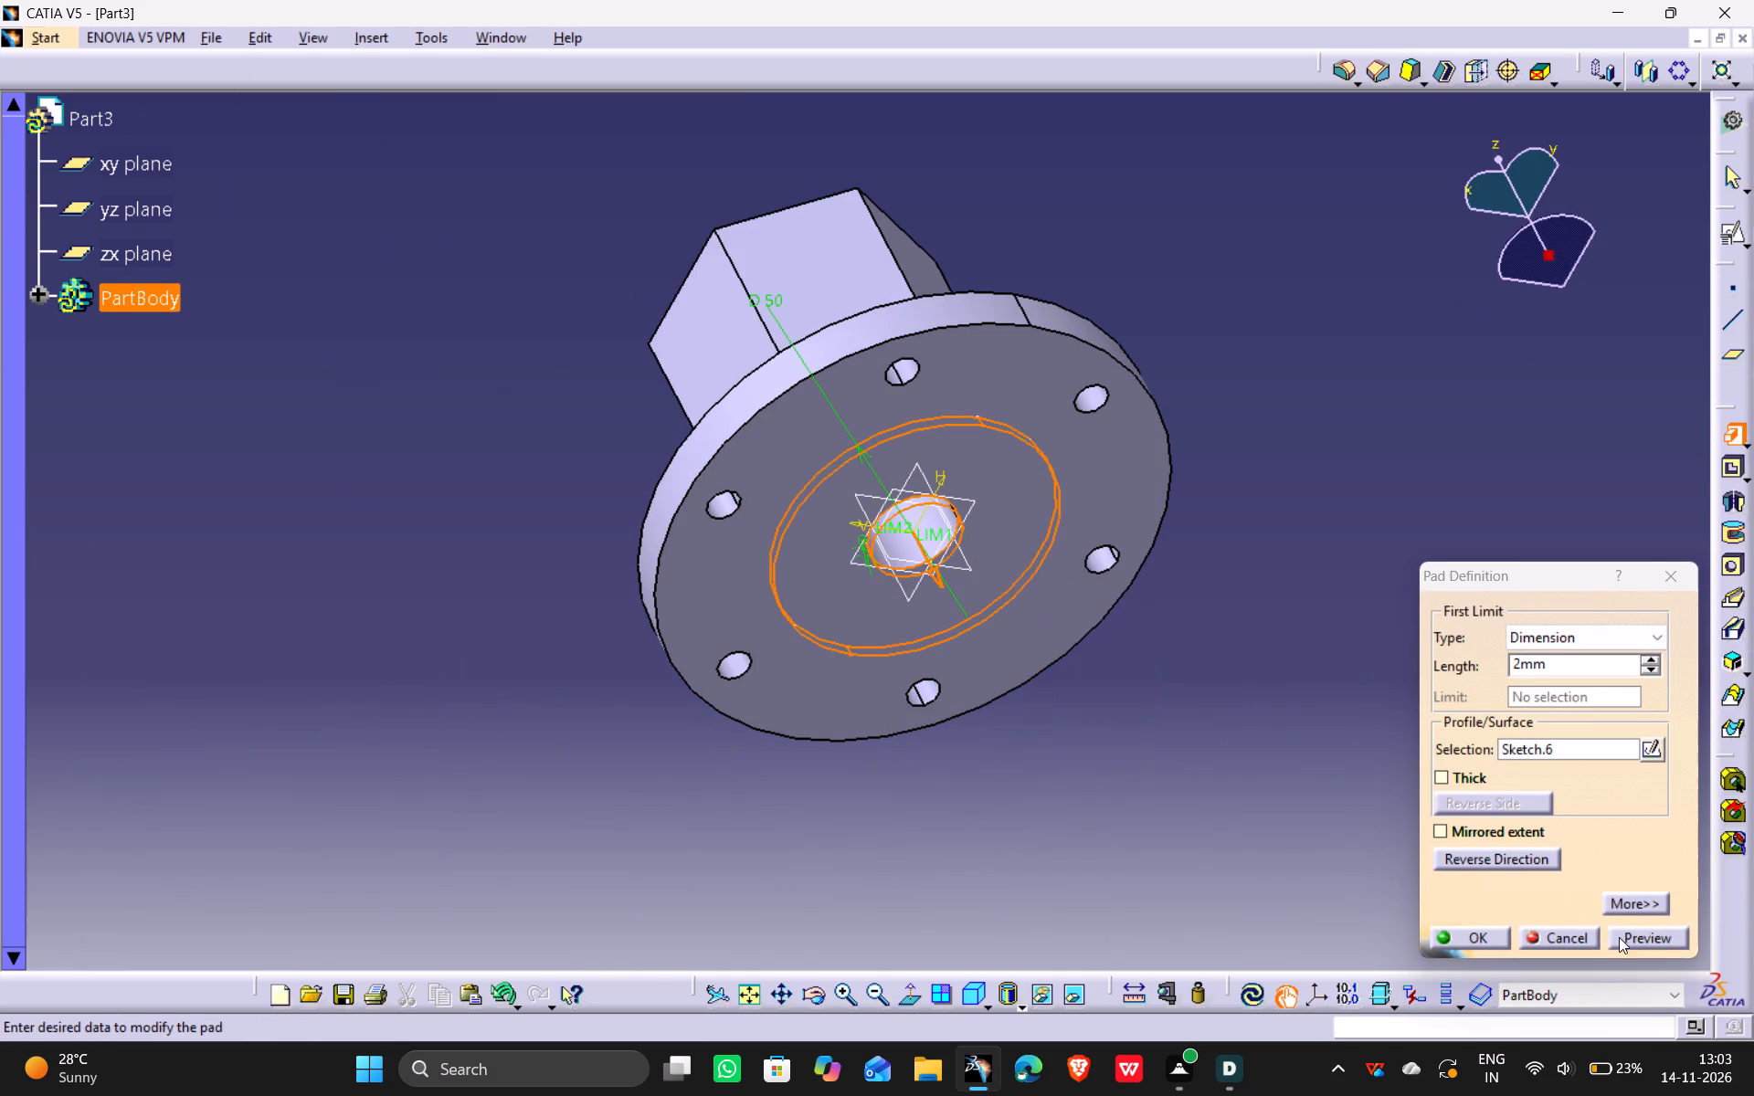
left_click(1630, 936)
left_click(1469, 939)
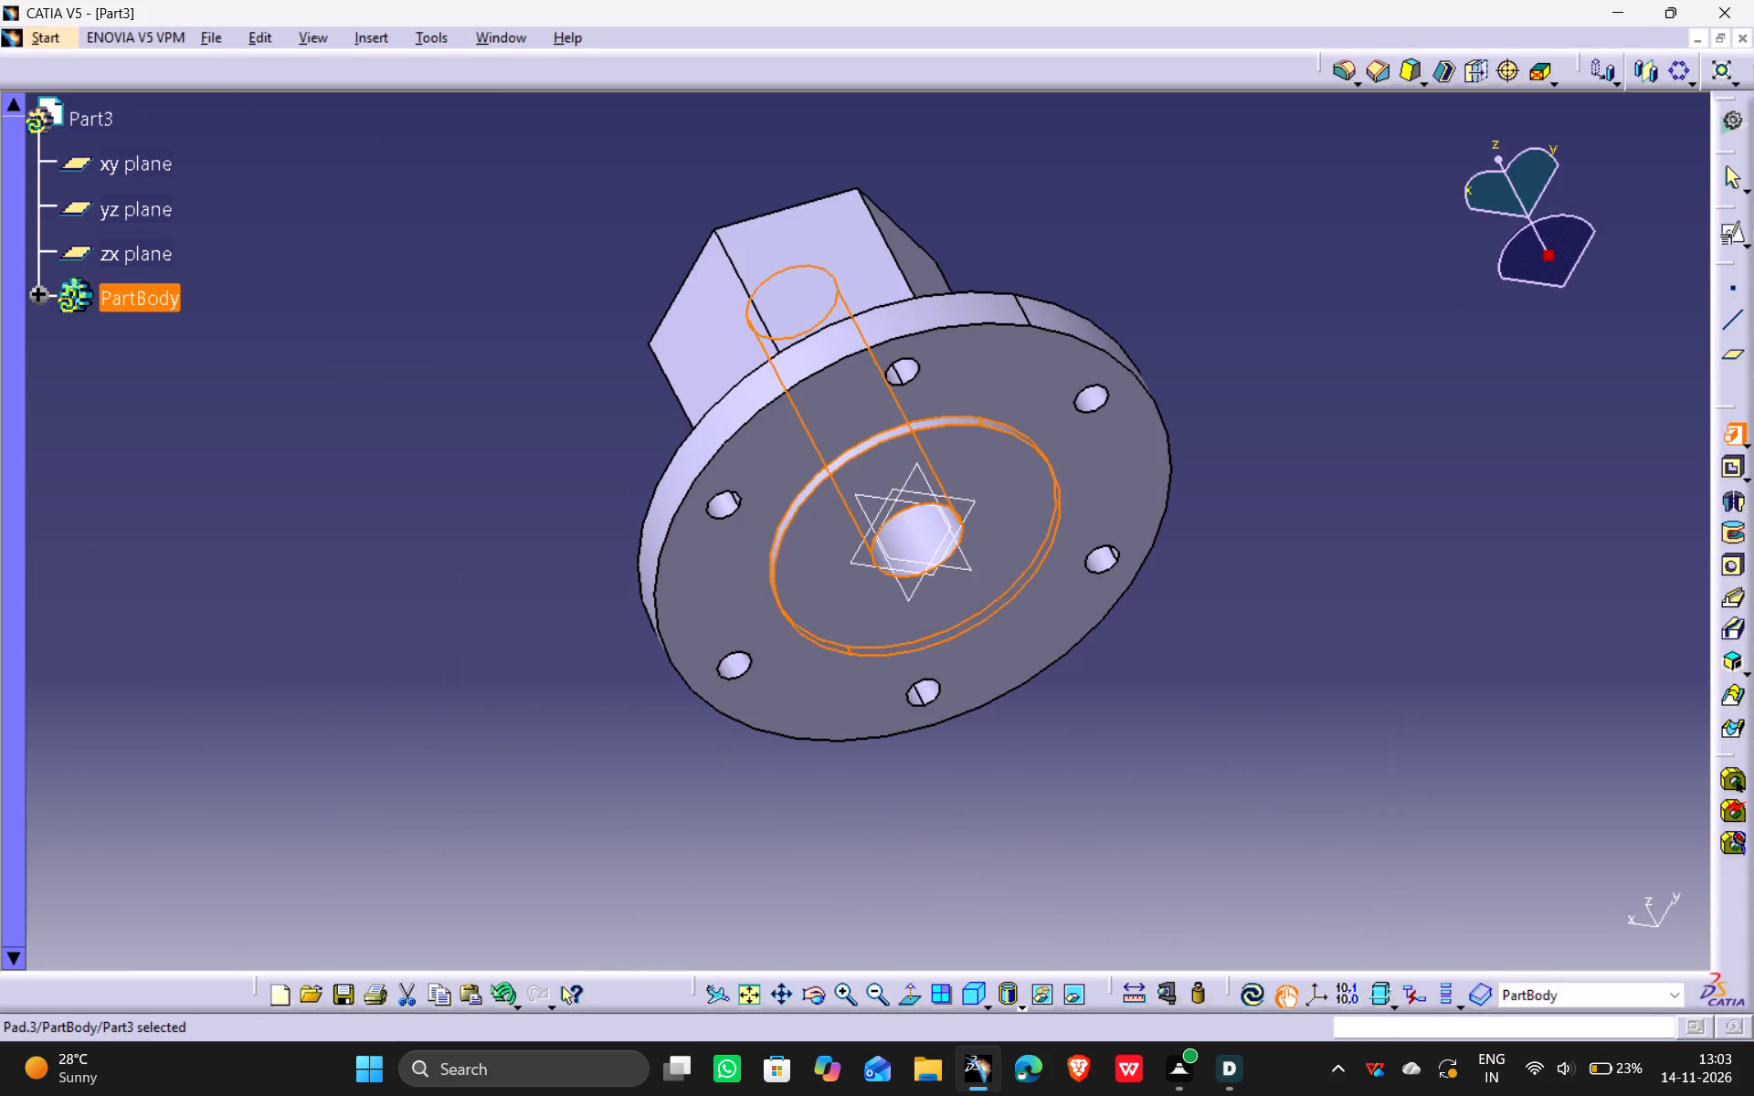
left_click(1233, 770)
left_click(971, 995)
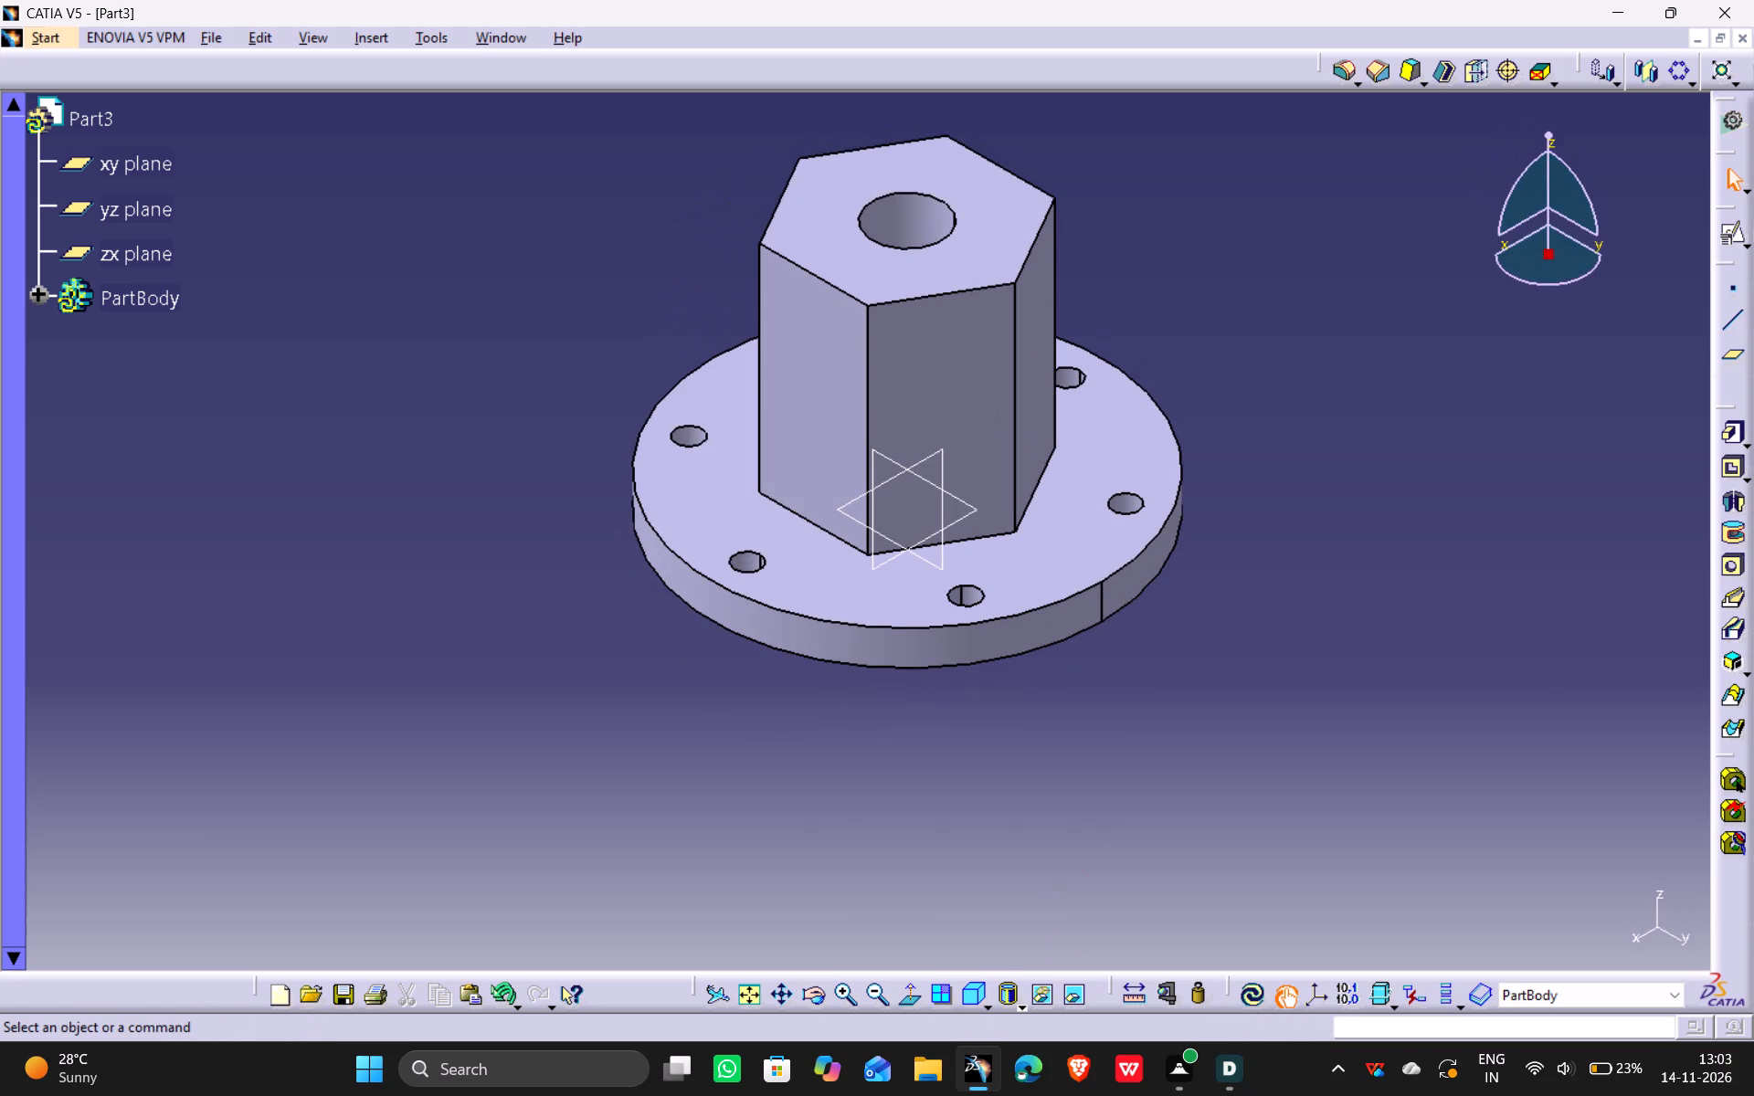
left_click(1236, 395)
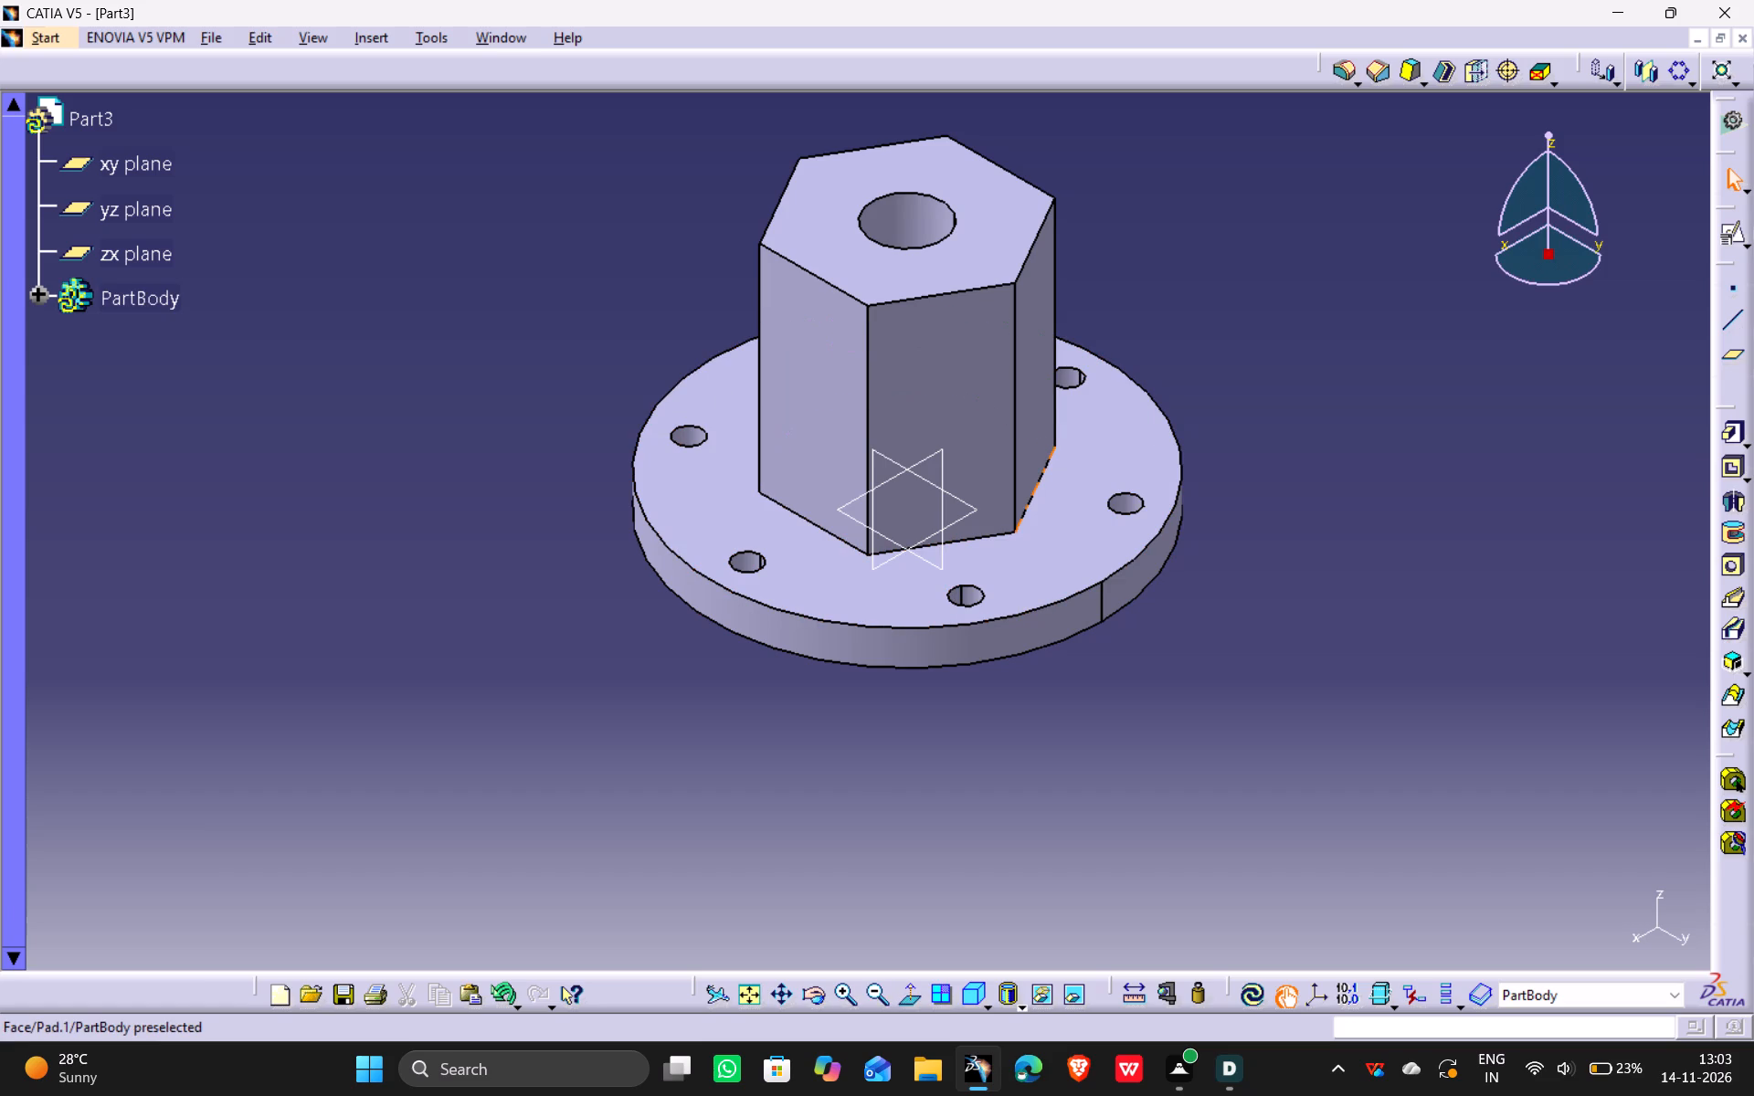
Fillet the six edges where the hexagonal body meets the flange with a 5 mm radius and tangency selection mode.
left_click(1344, 75)
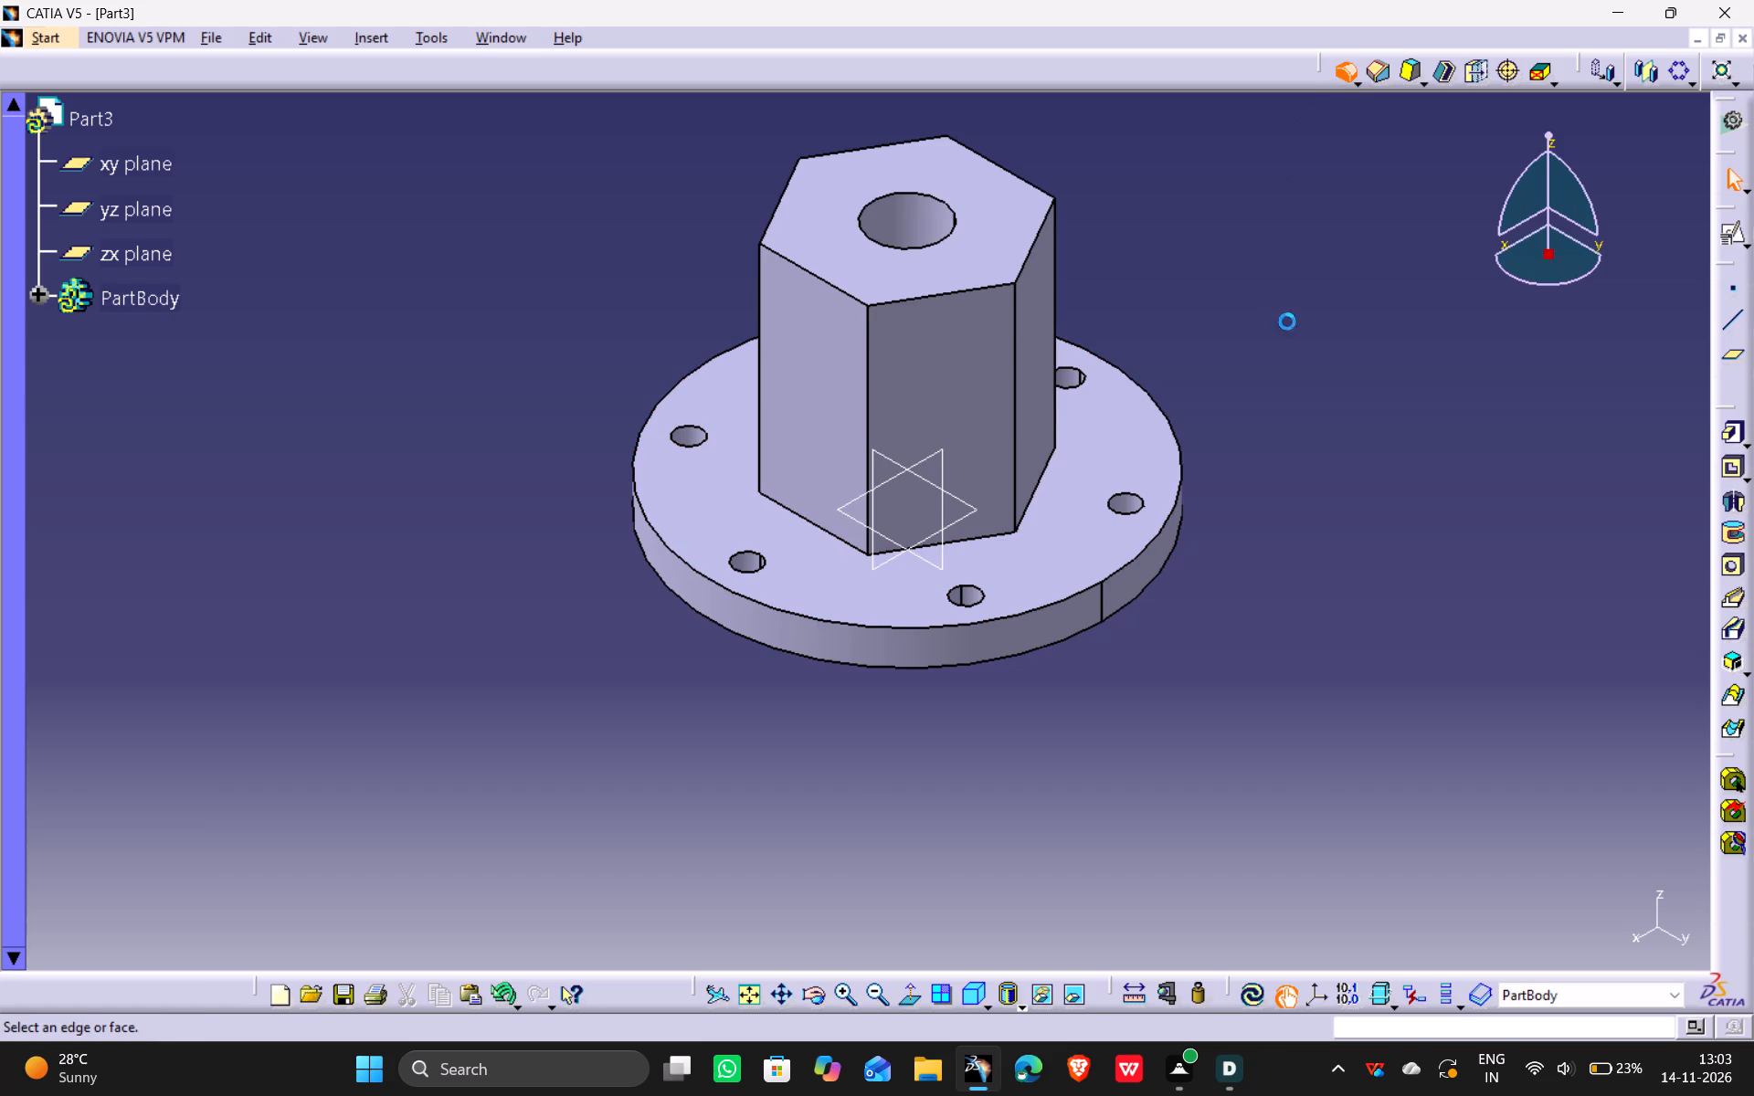
left_click(1036, 484)
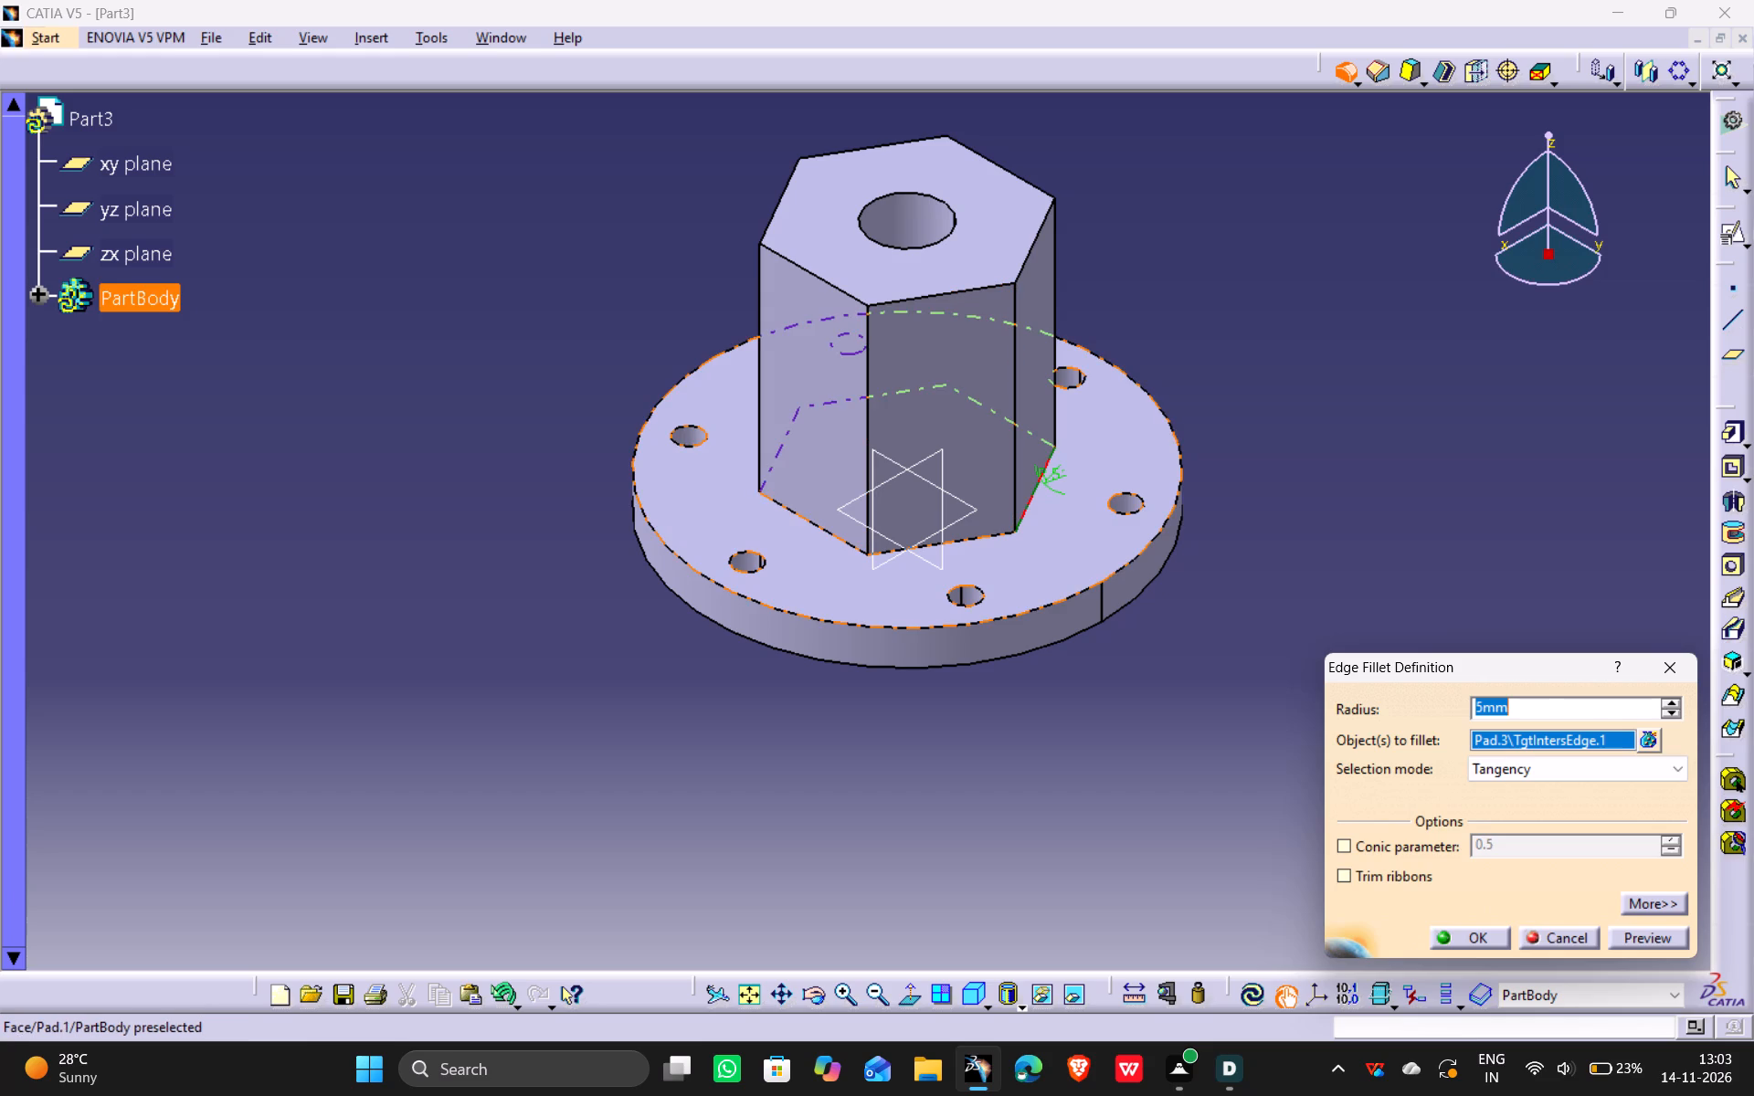
left_click(977, 539)
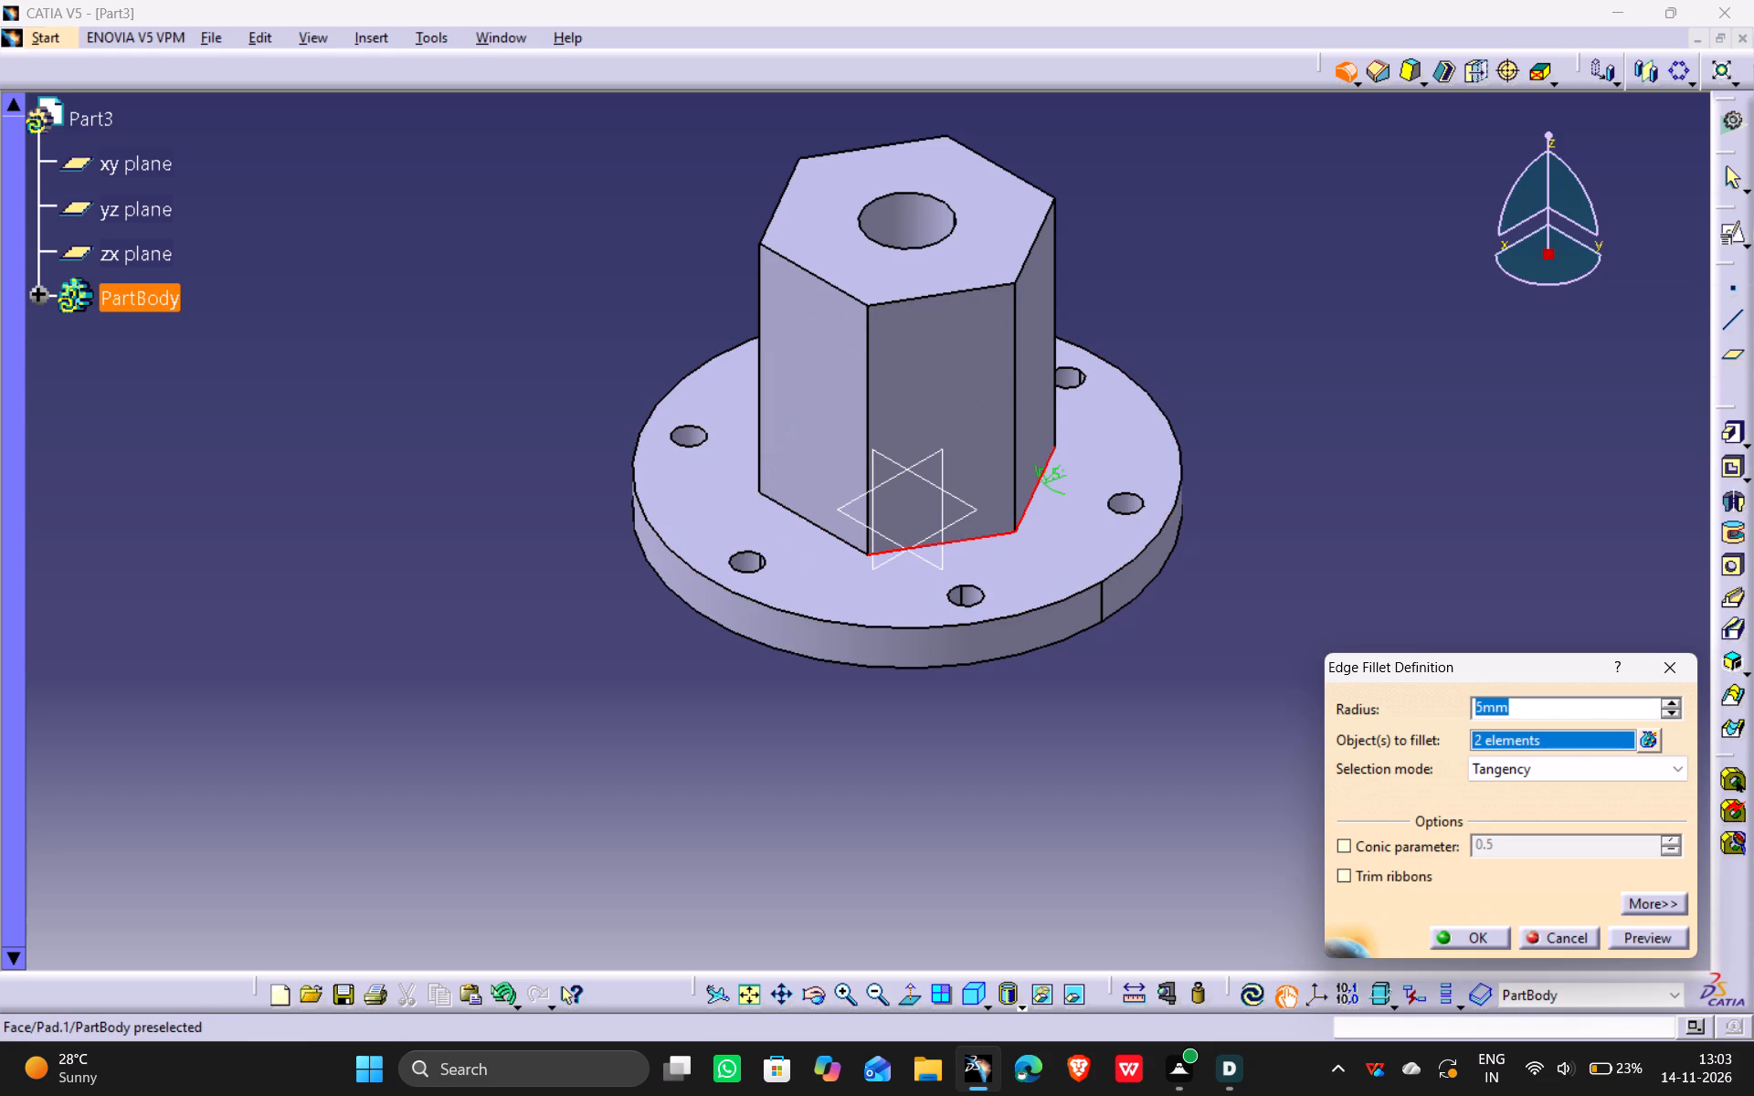
left_click(811, 521)
middle_click_drag(630, 293, 890, 796)
scroll(630, 293, "down", 2)
left_click_drag(631, 293, 886, 799)
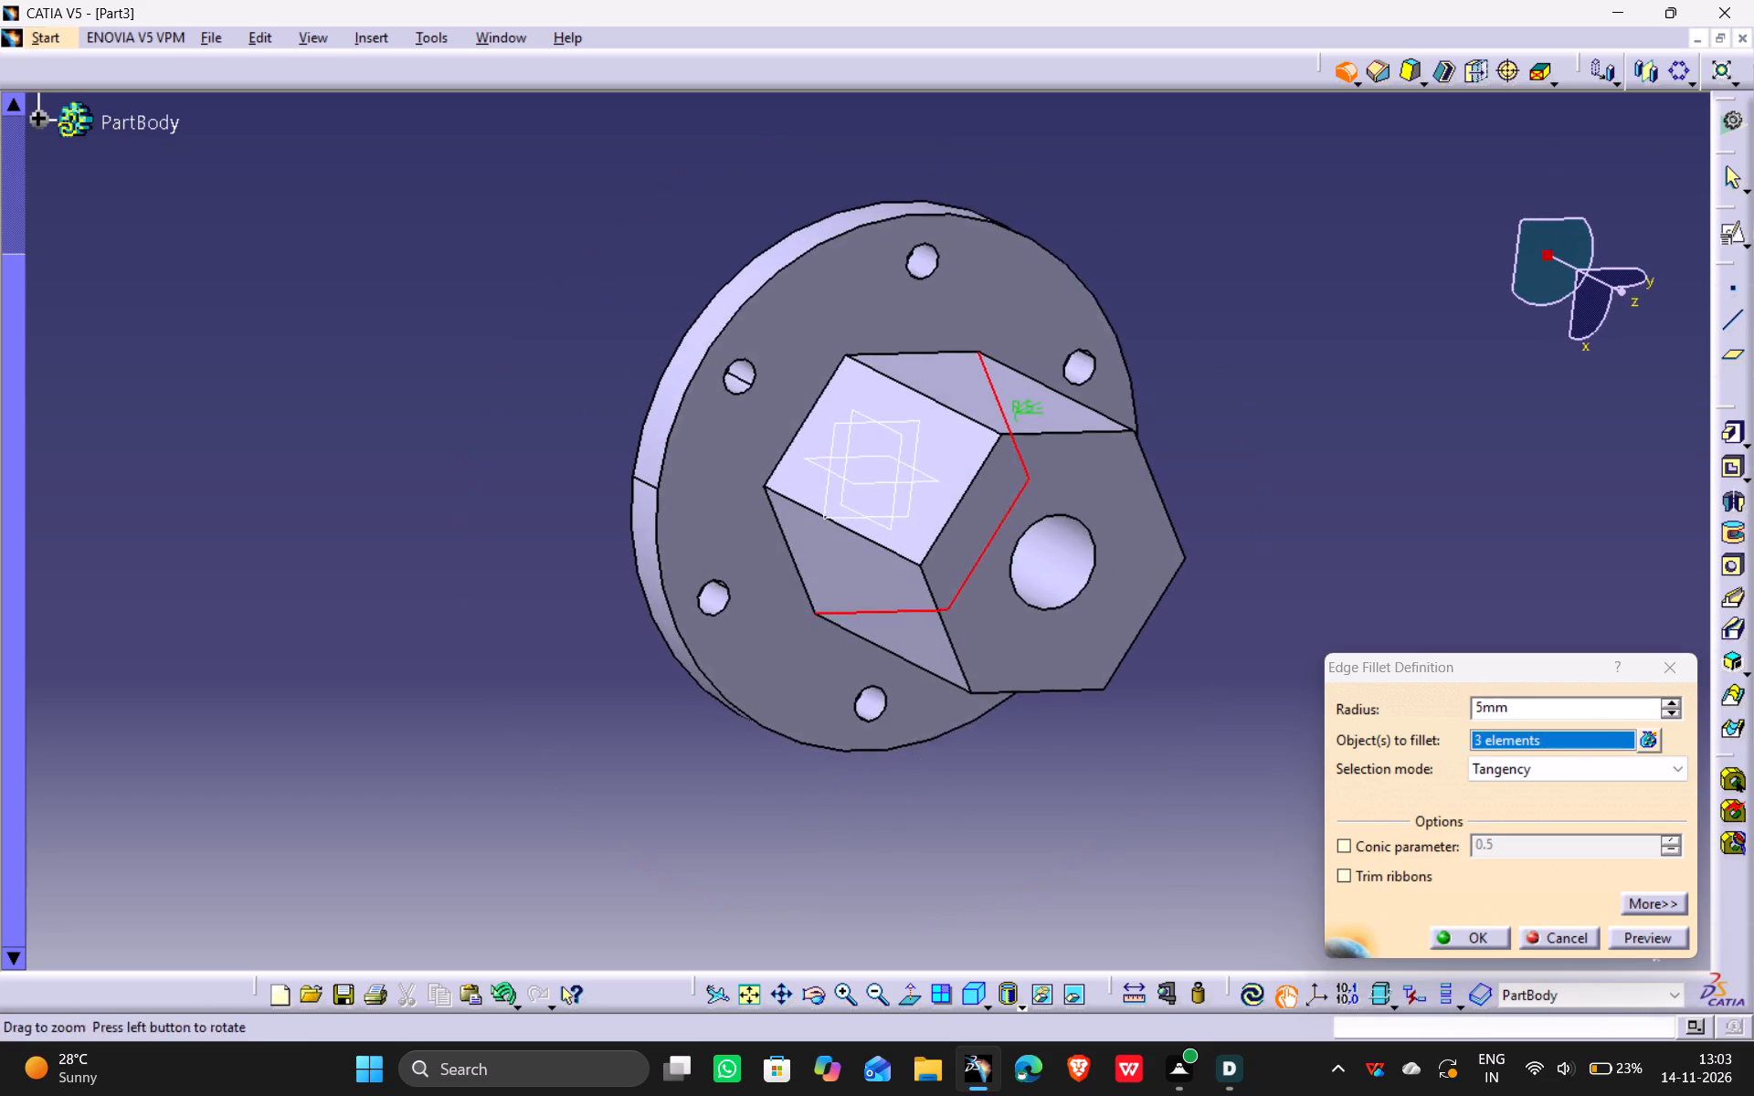
left_click(917, 351)
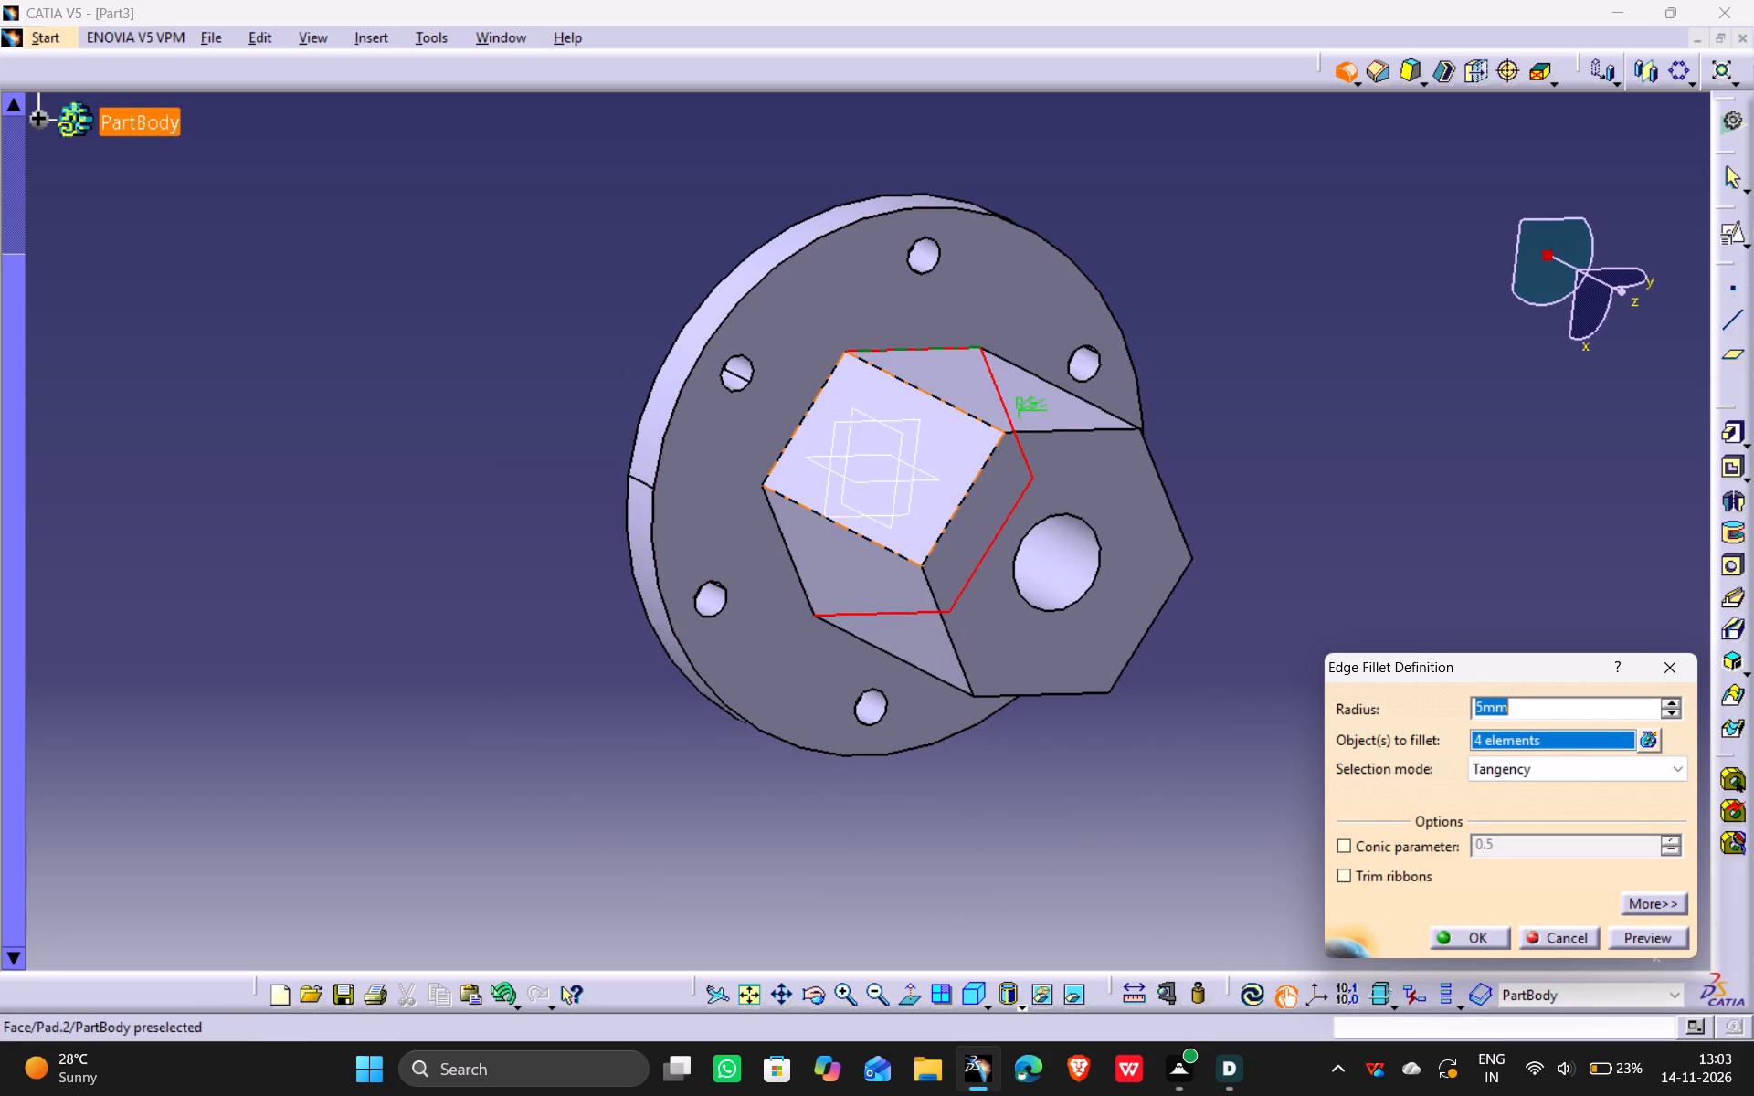
left_click(818, 398)
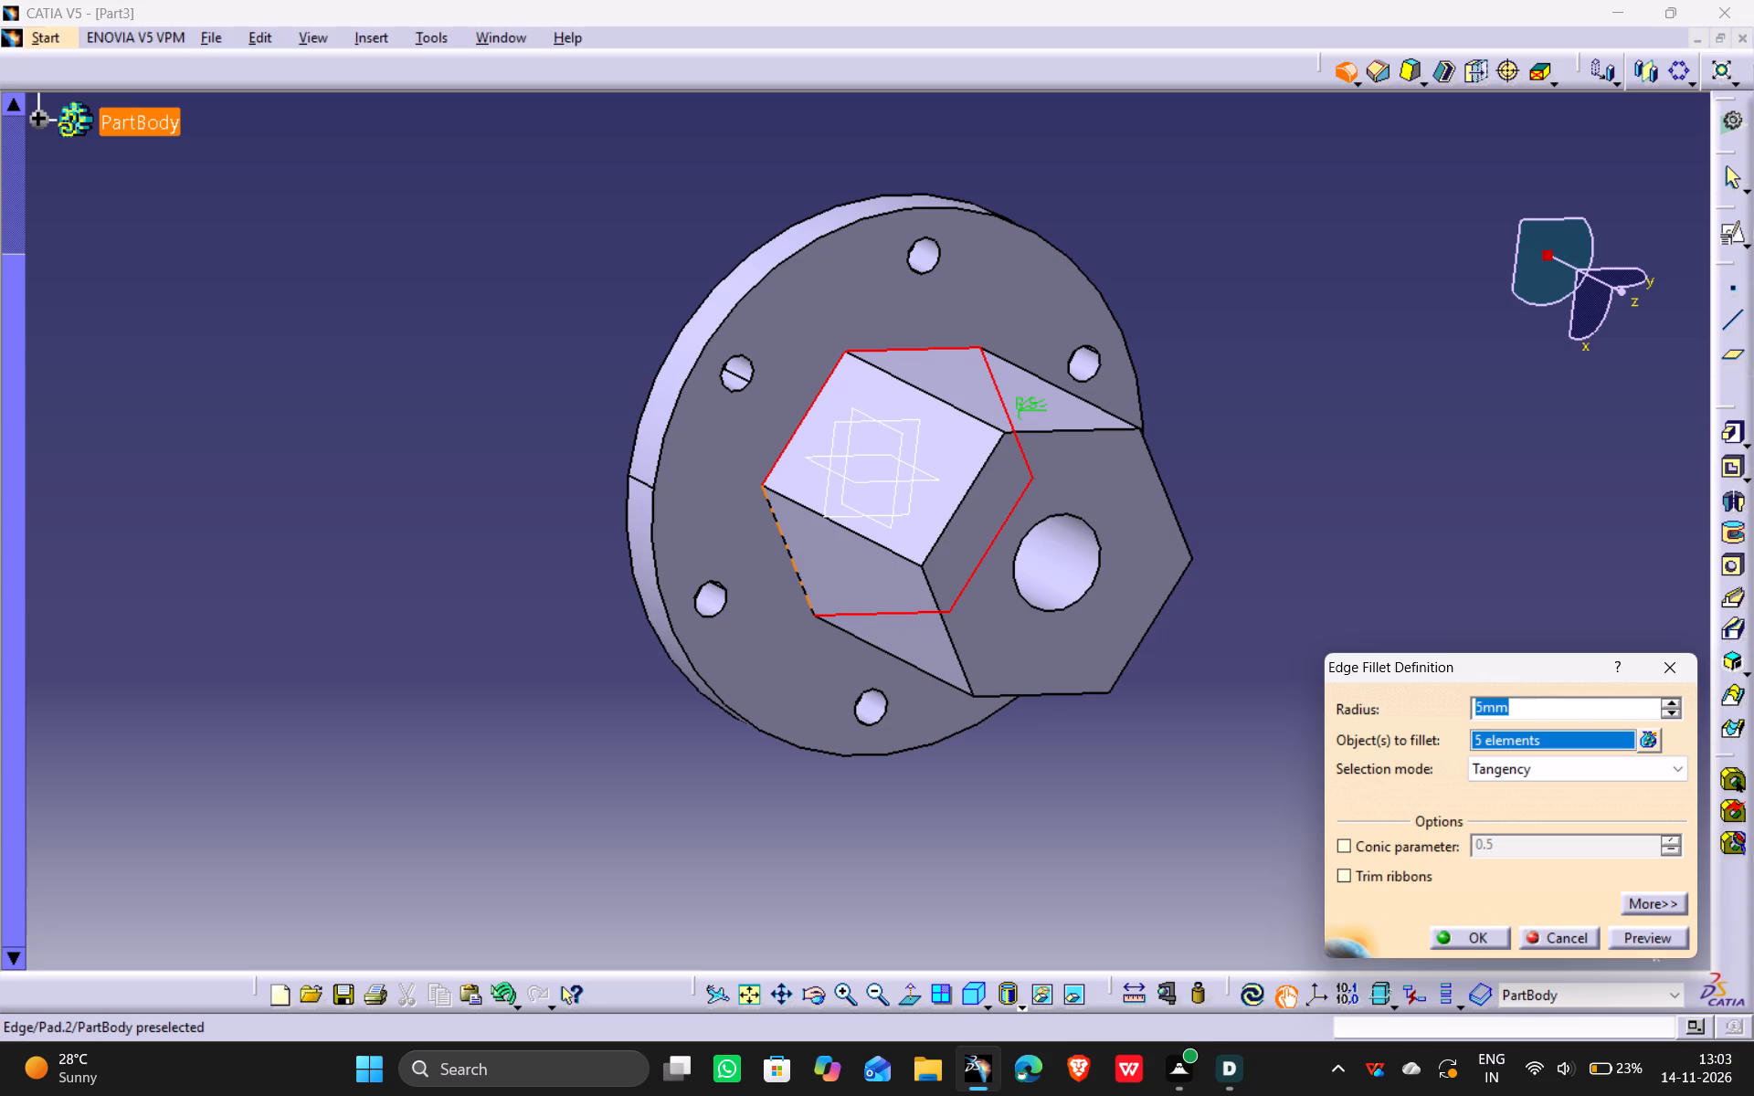
left_click(802, 574)
middle_click_drag(1113, 747, 787, 392)
scroll(1112, 746, "down", 1)
left_click_drag(1104, 735, 787, 391)
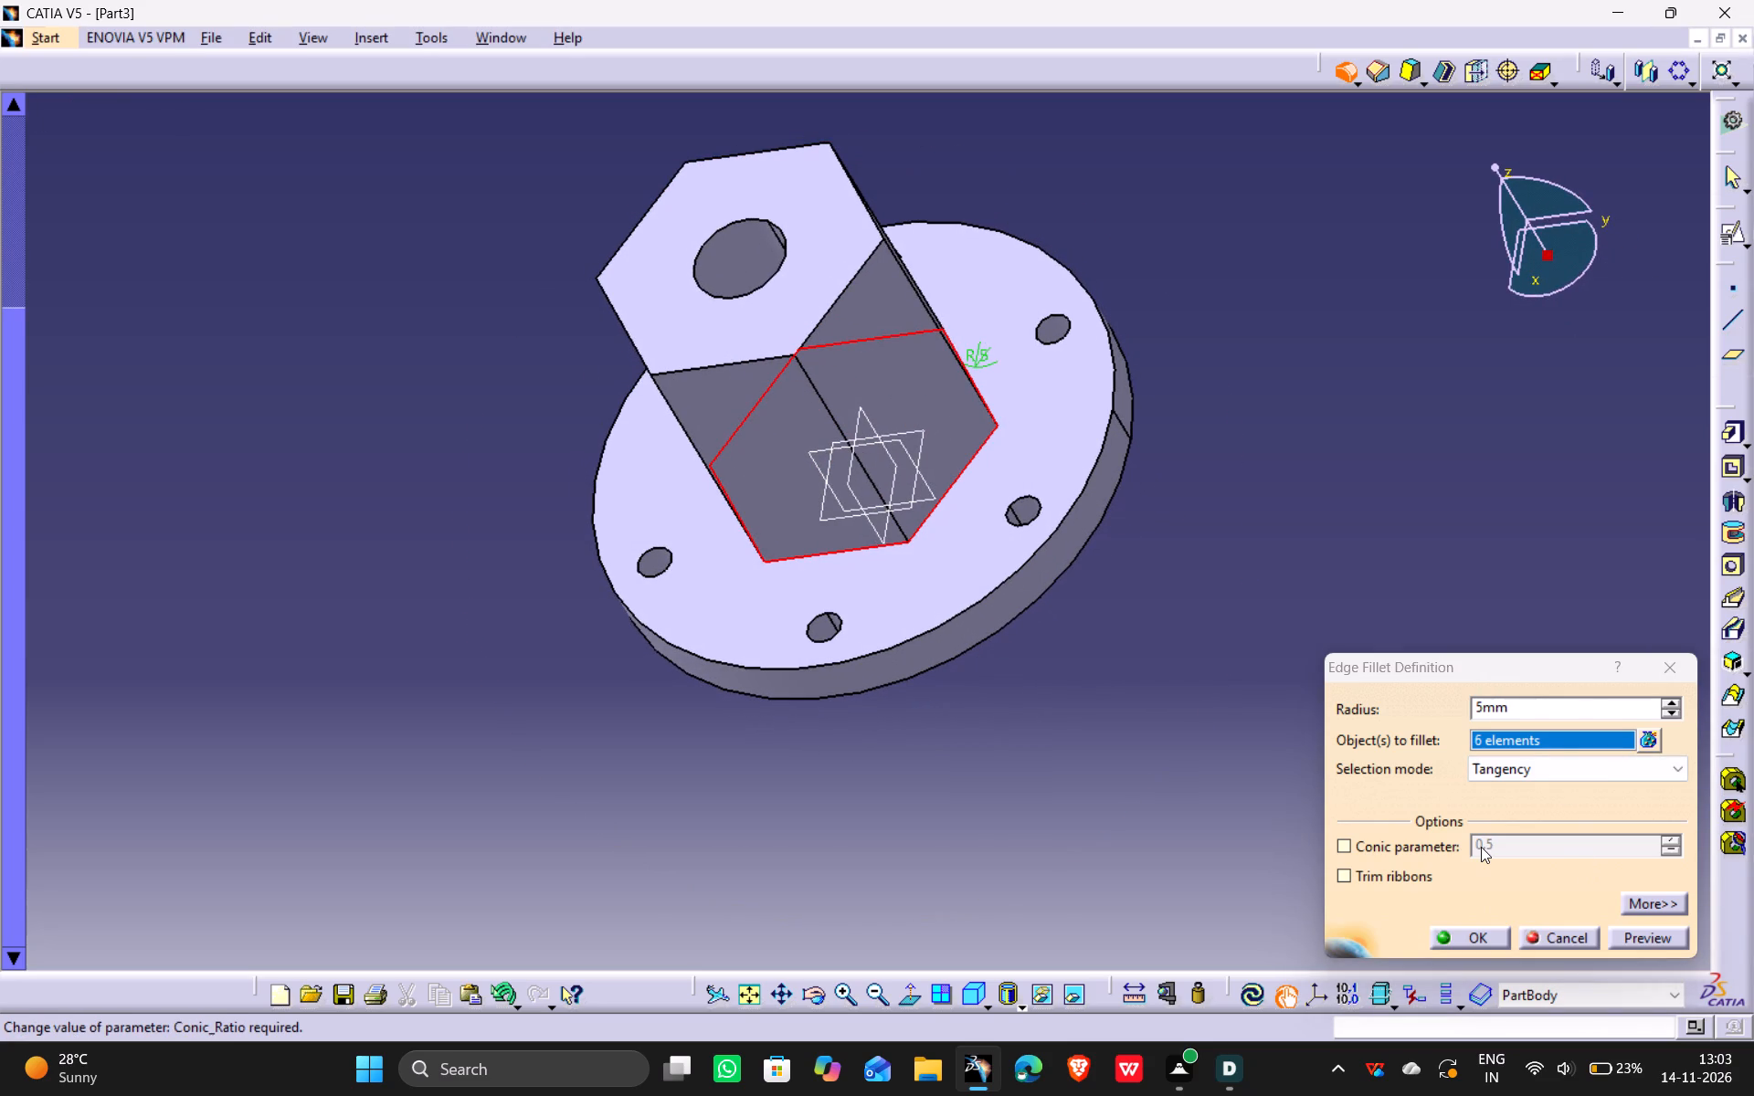
left_click(1643, 946)
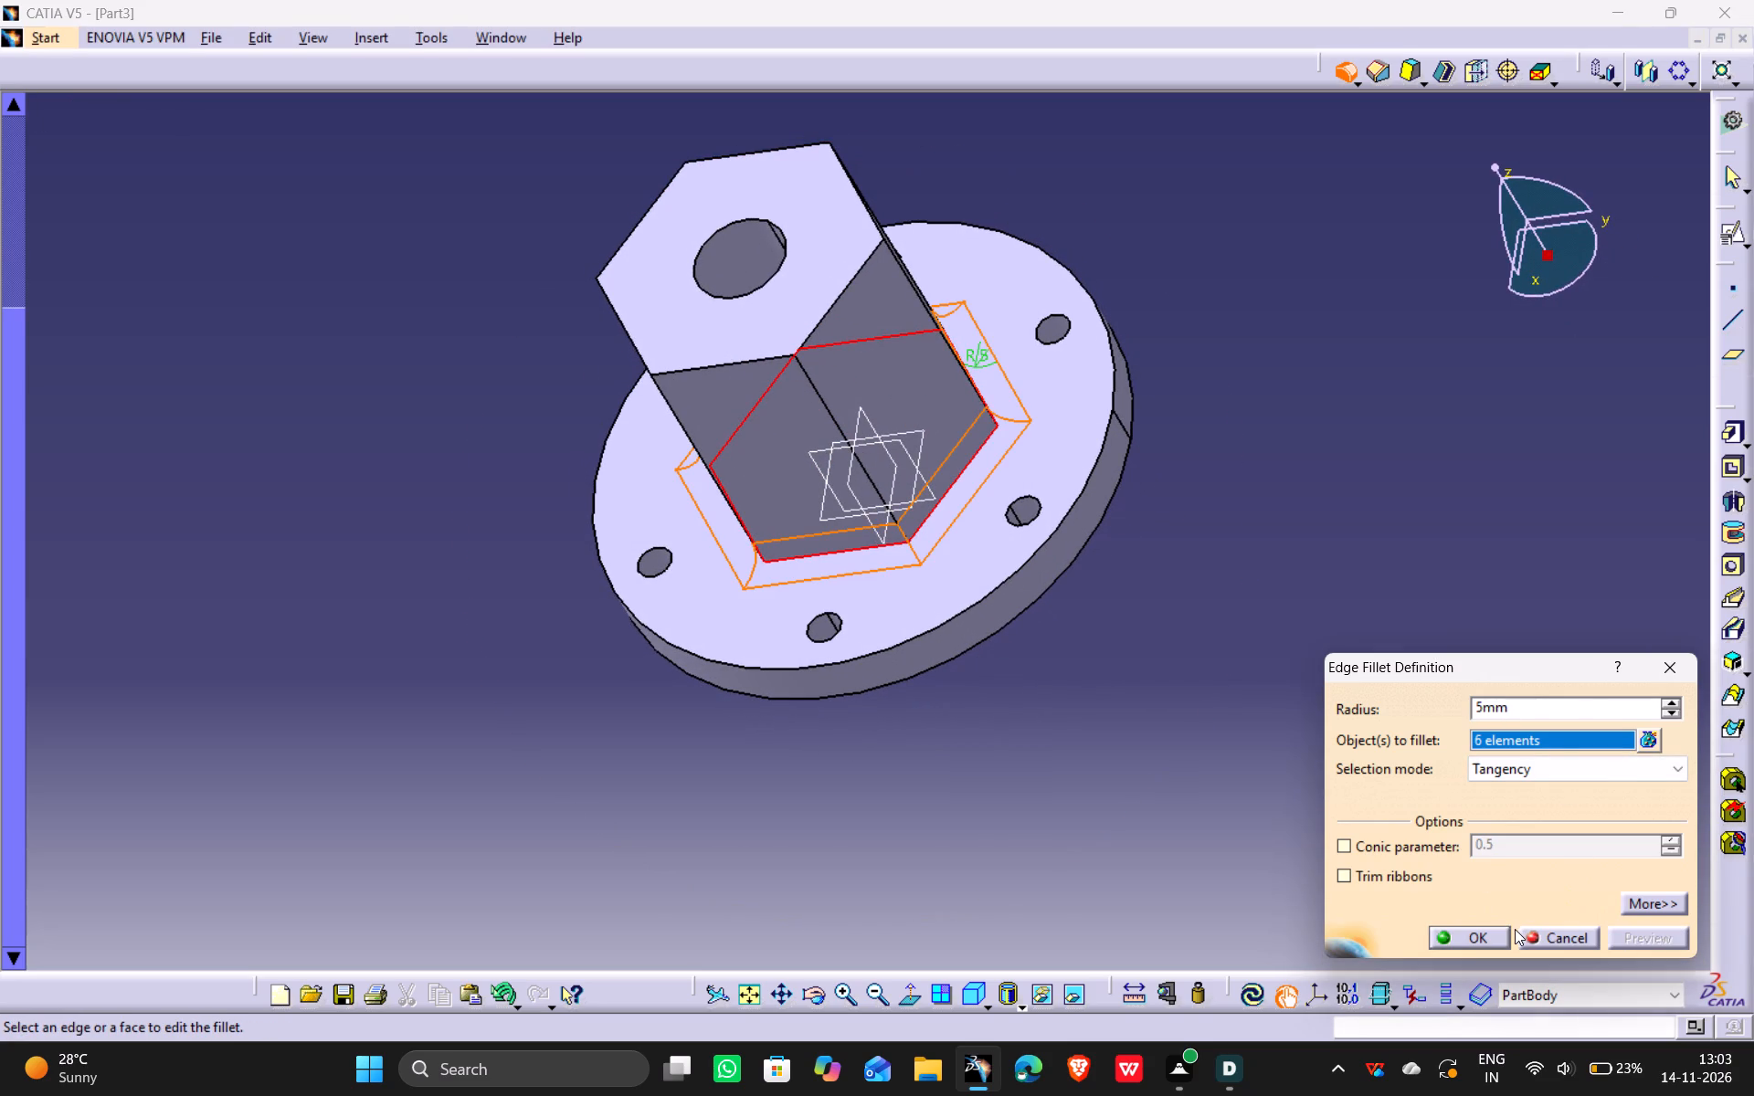
left_click(1453, 945)
left_click(986, 853)
Inspect the filleted hexagon base from several angles, update the part, and return to a fitted isometric view.
middle_click_drag(845, 806, 994, 892)
scroll(845, 806, "down", 2)
left_click_drag(843, 805, 994, 892)
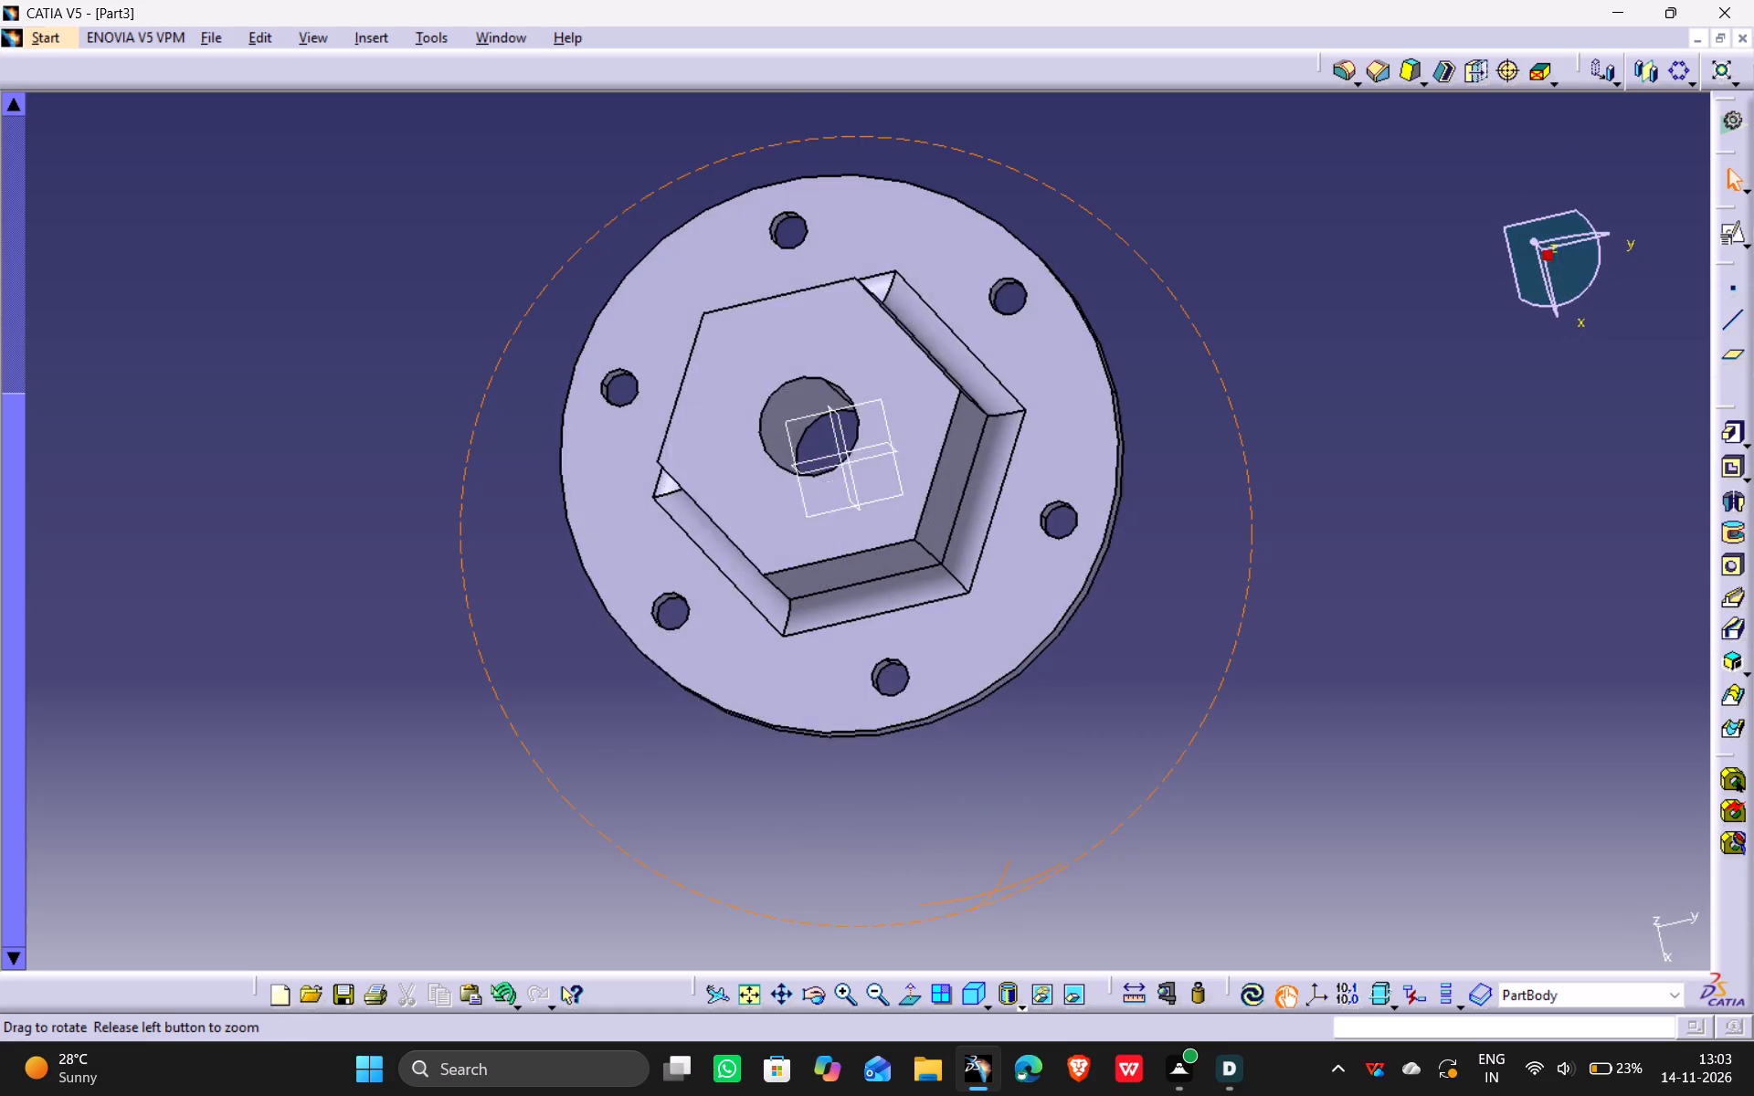
middle_click_drag(994, 892, 1009, 892)
left_click_drag(994, 892, 1009, 892)
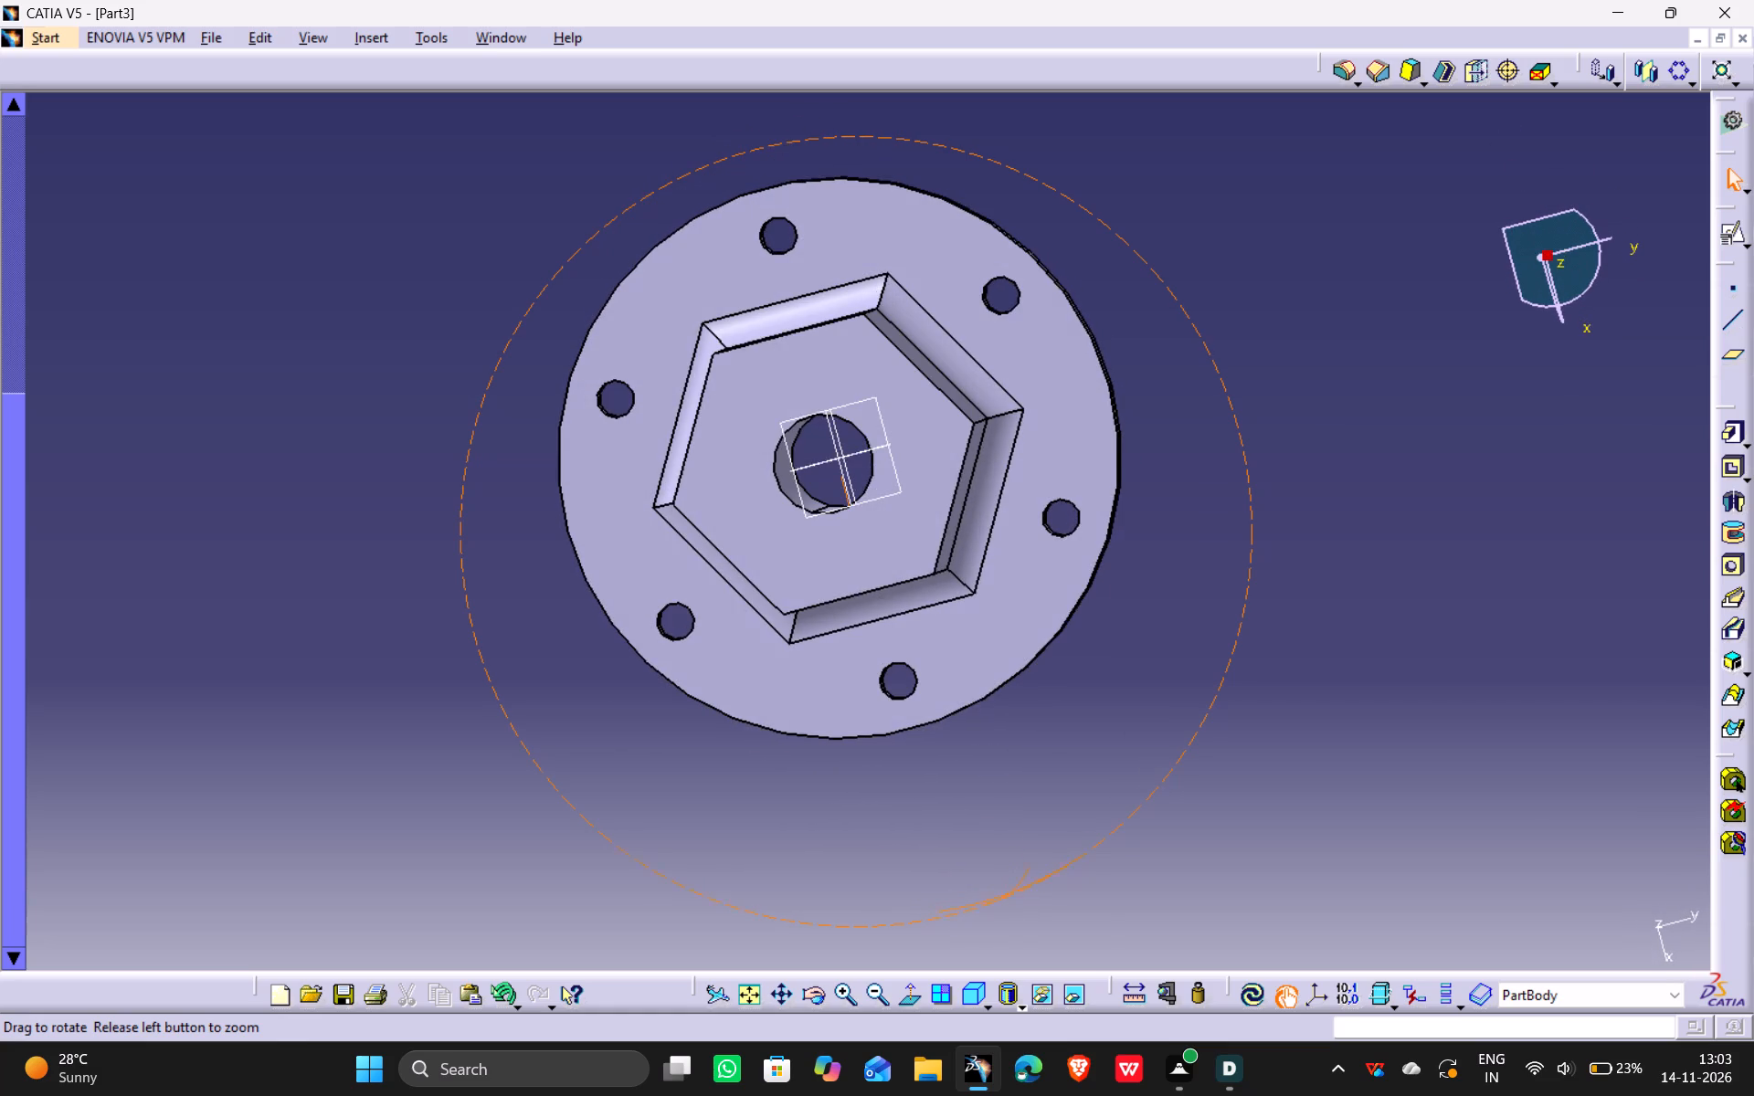
left_click_drag(1009, 892, 1009, 894)
middle_click_drag(1009, 892, 1009, 894)
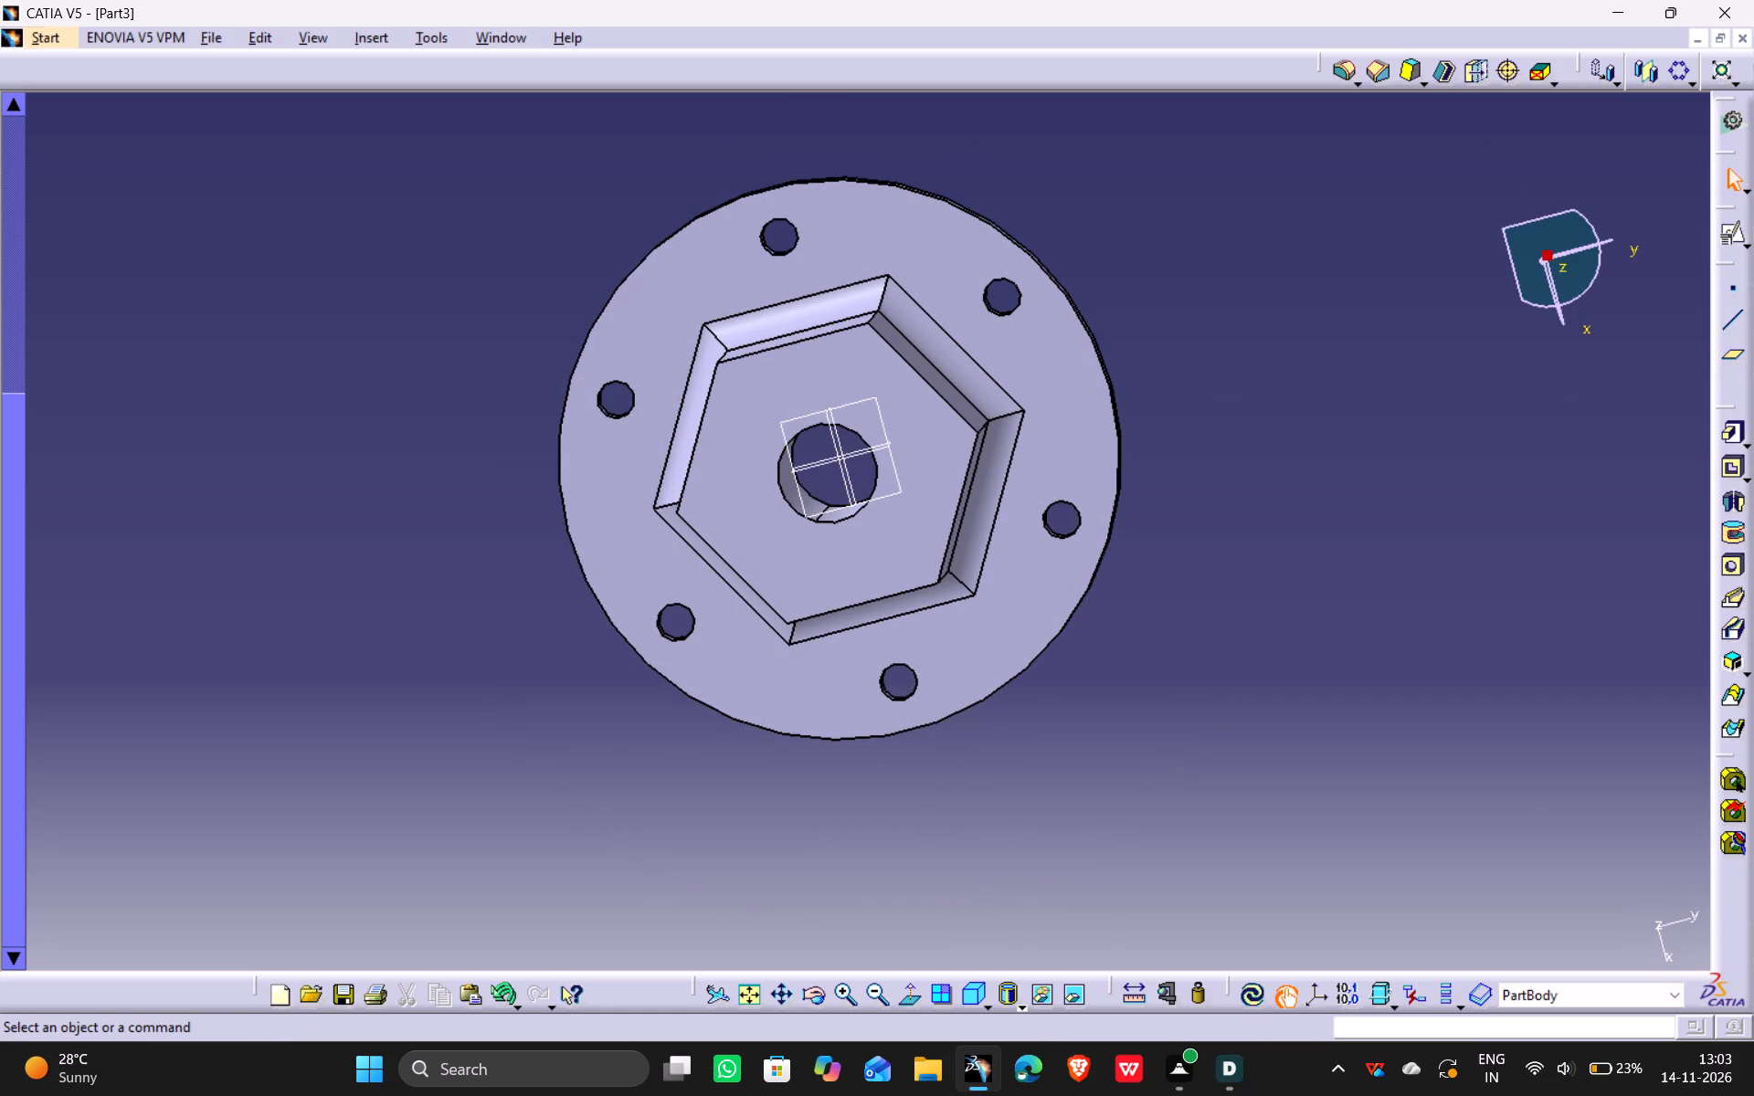
left_click(972, 998)
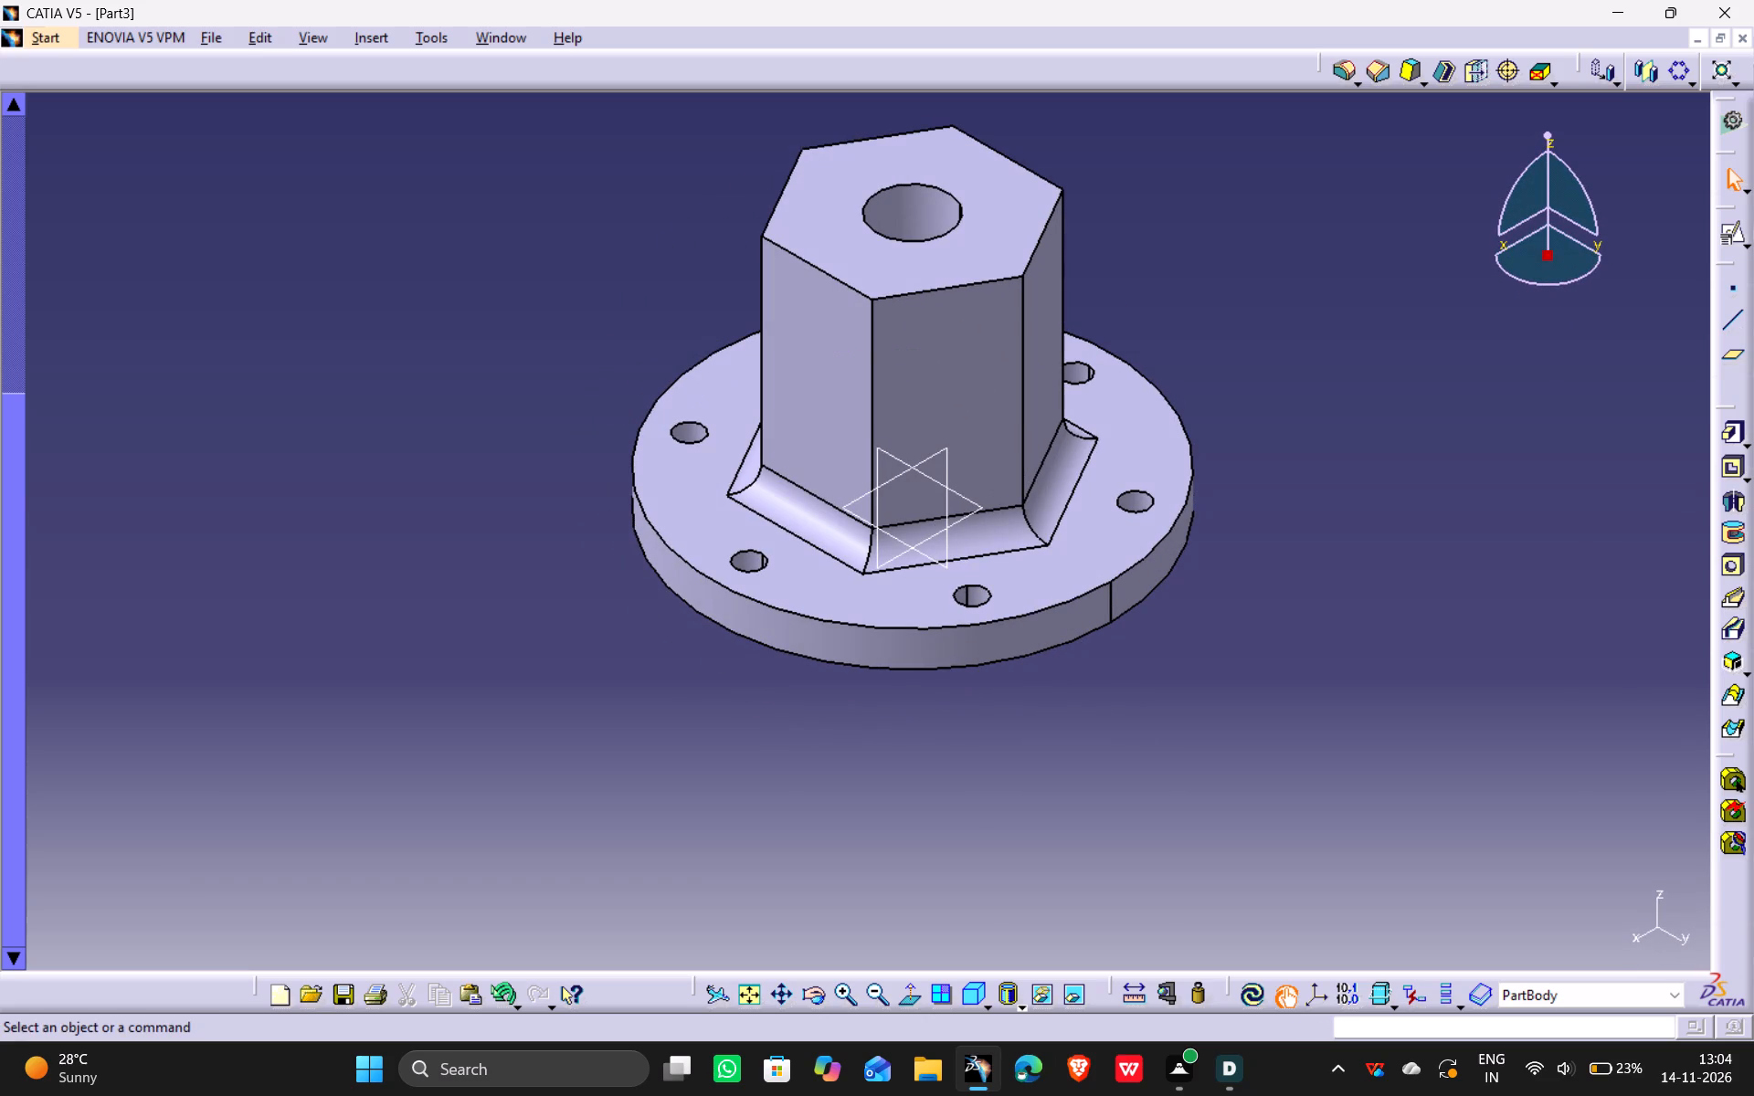
left_click(1358, 606)
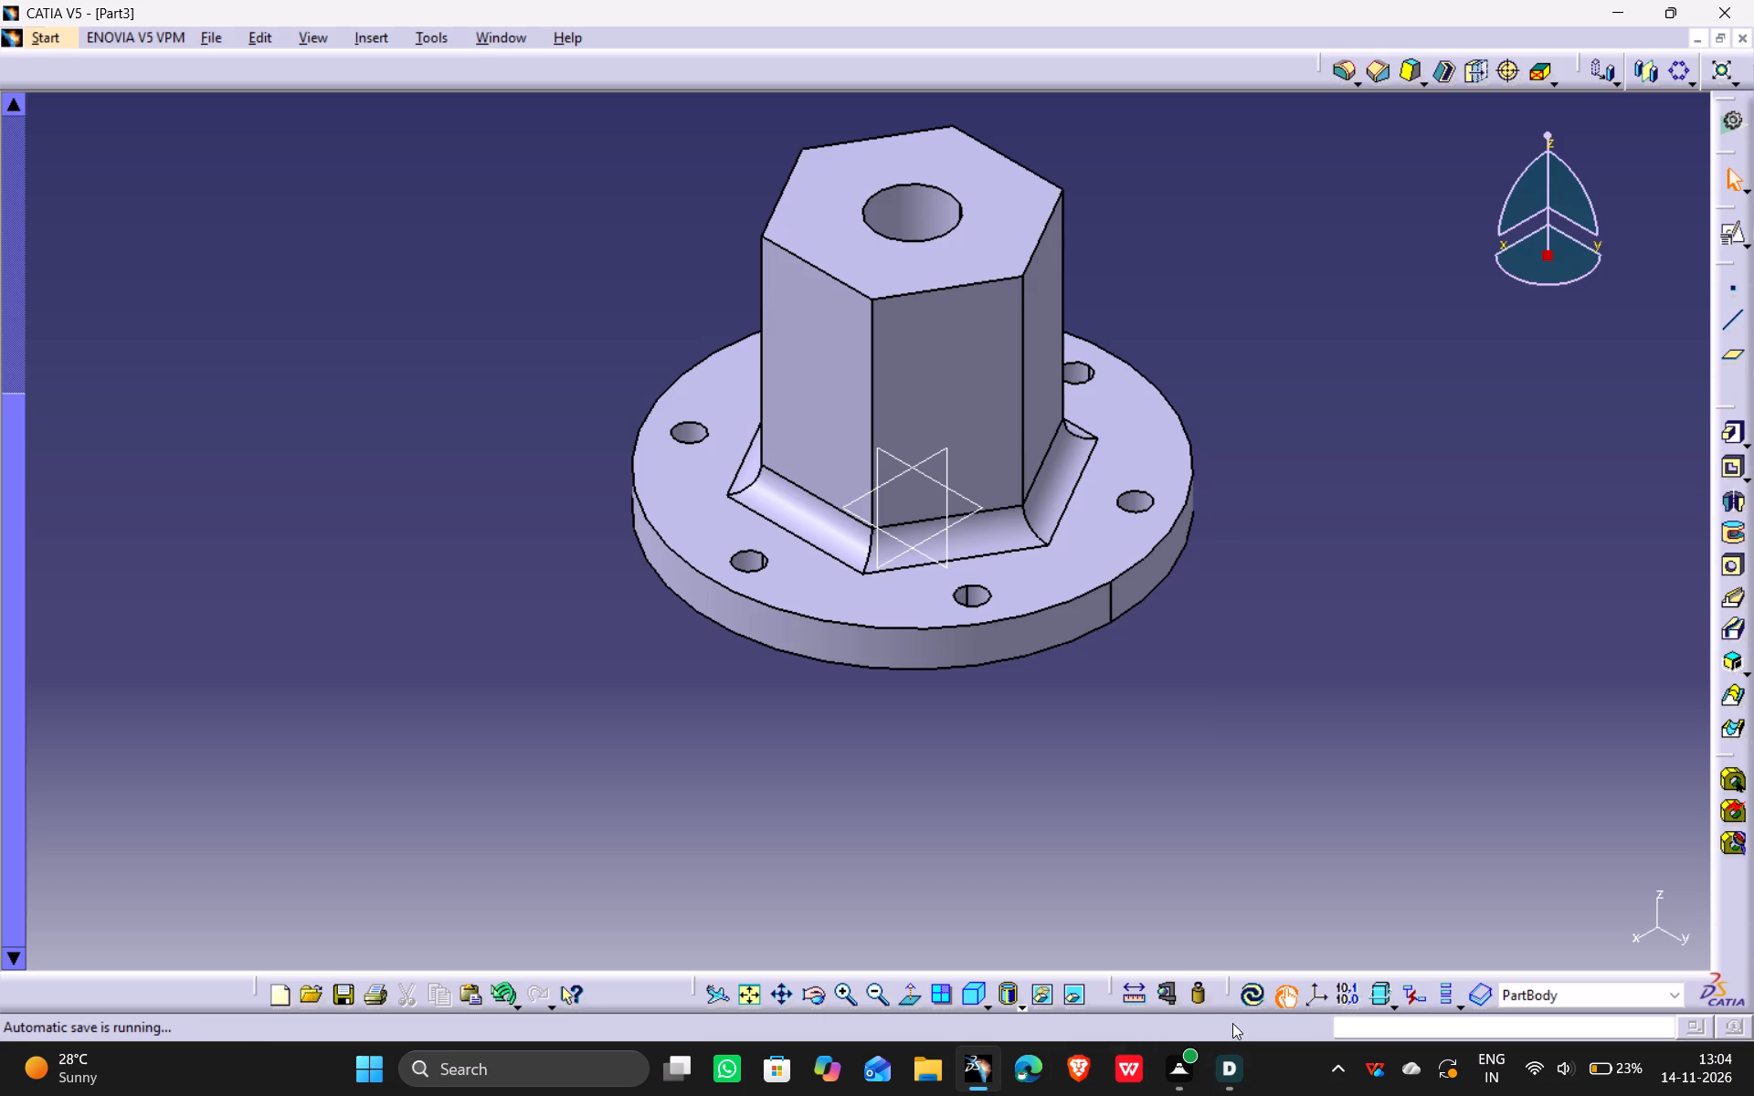
left_click(1255, 1003)
left_click(979, 996)
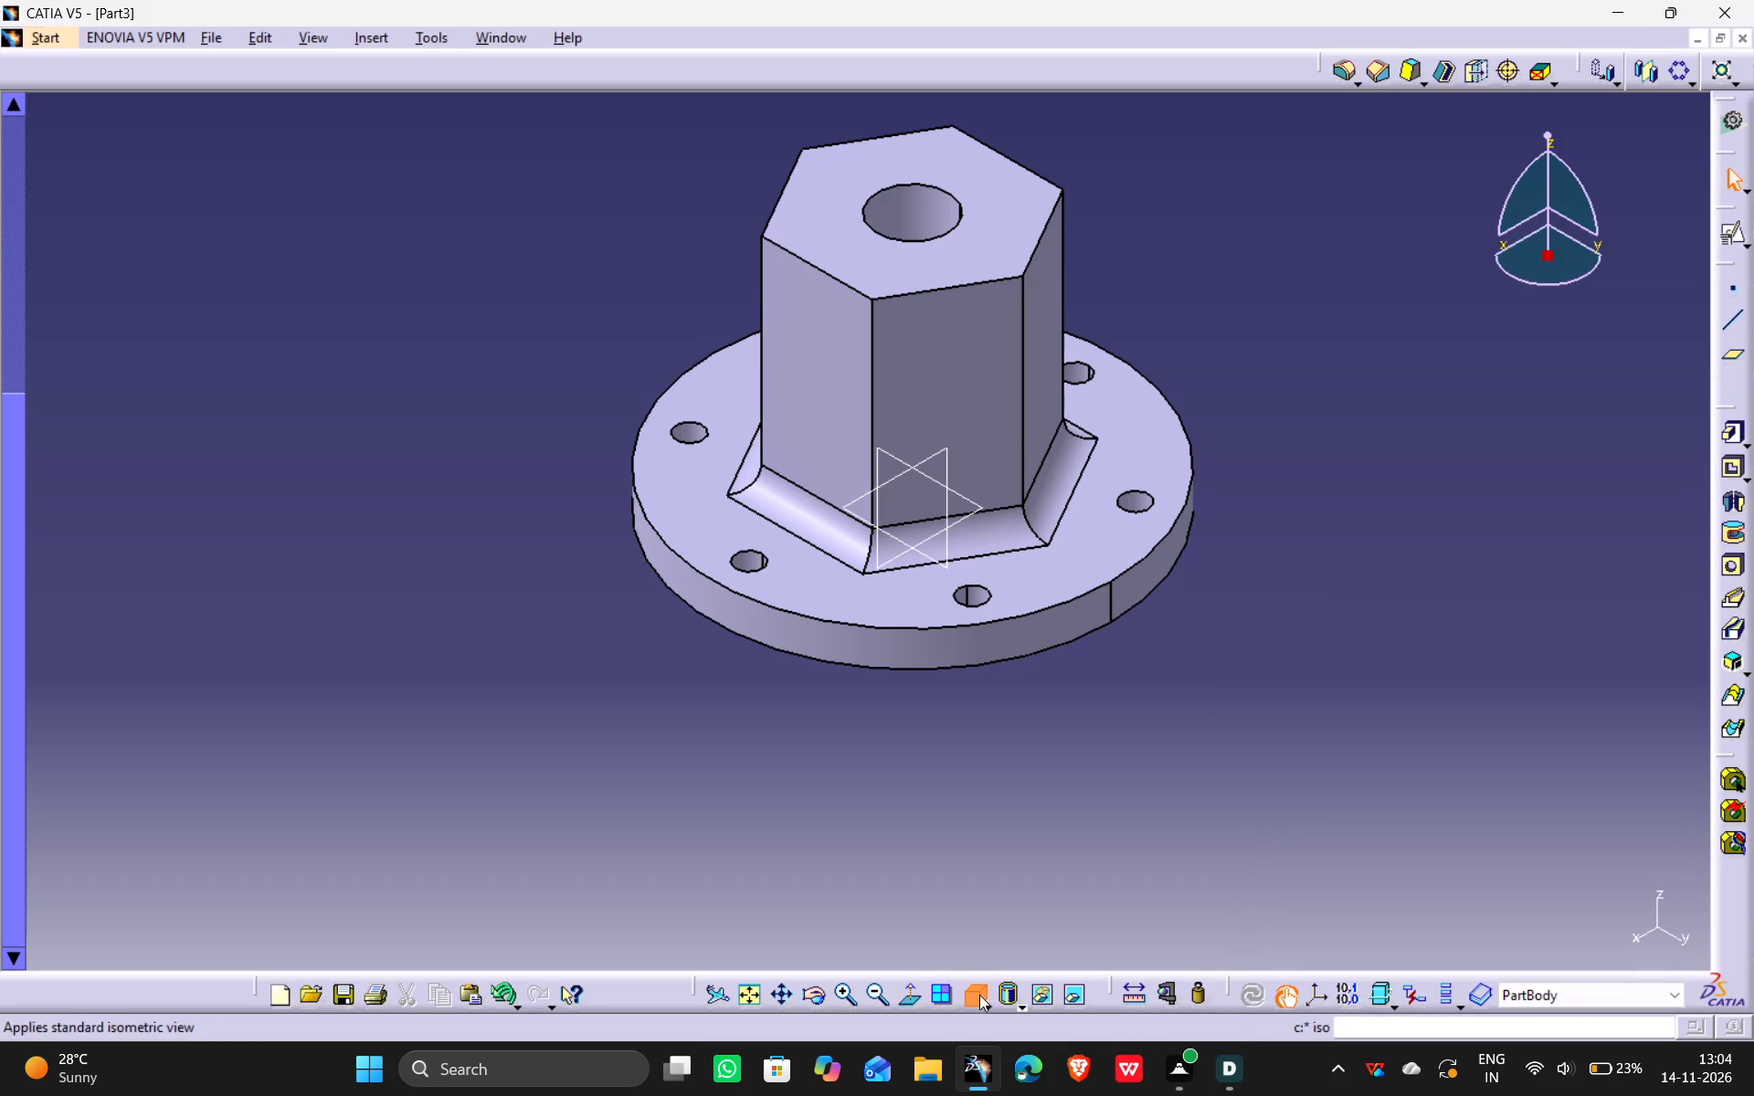
left_click(751, 996)
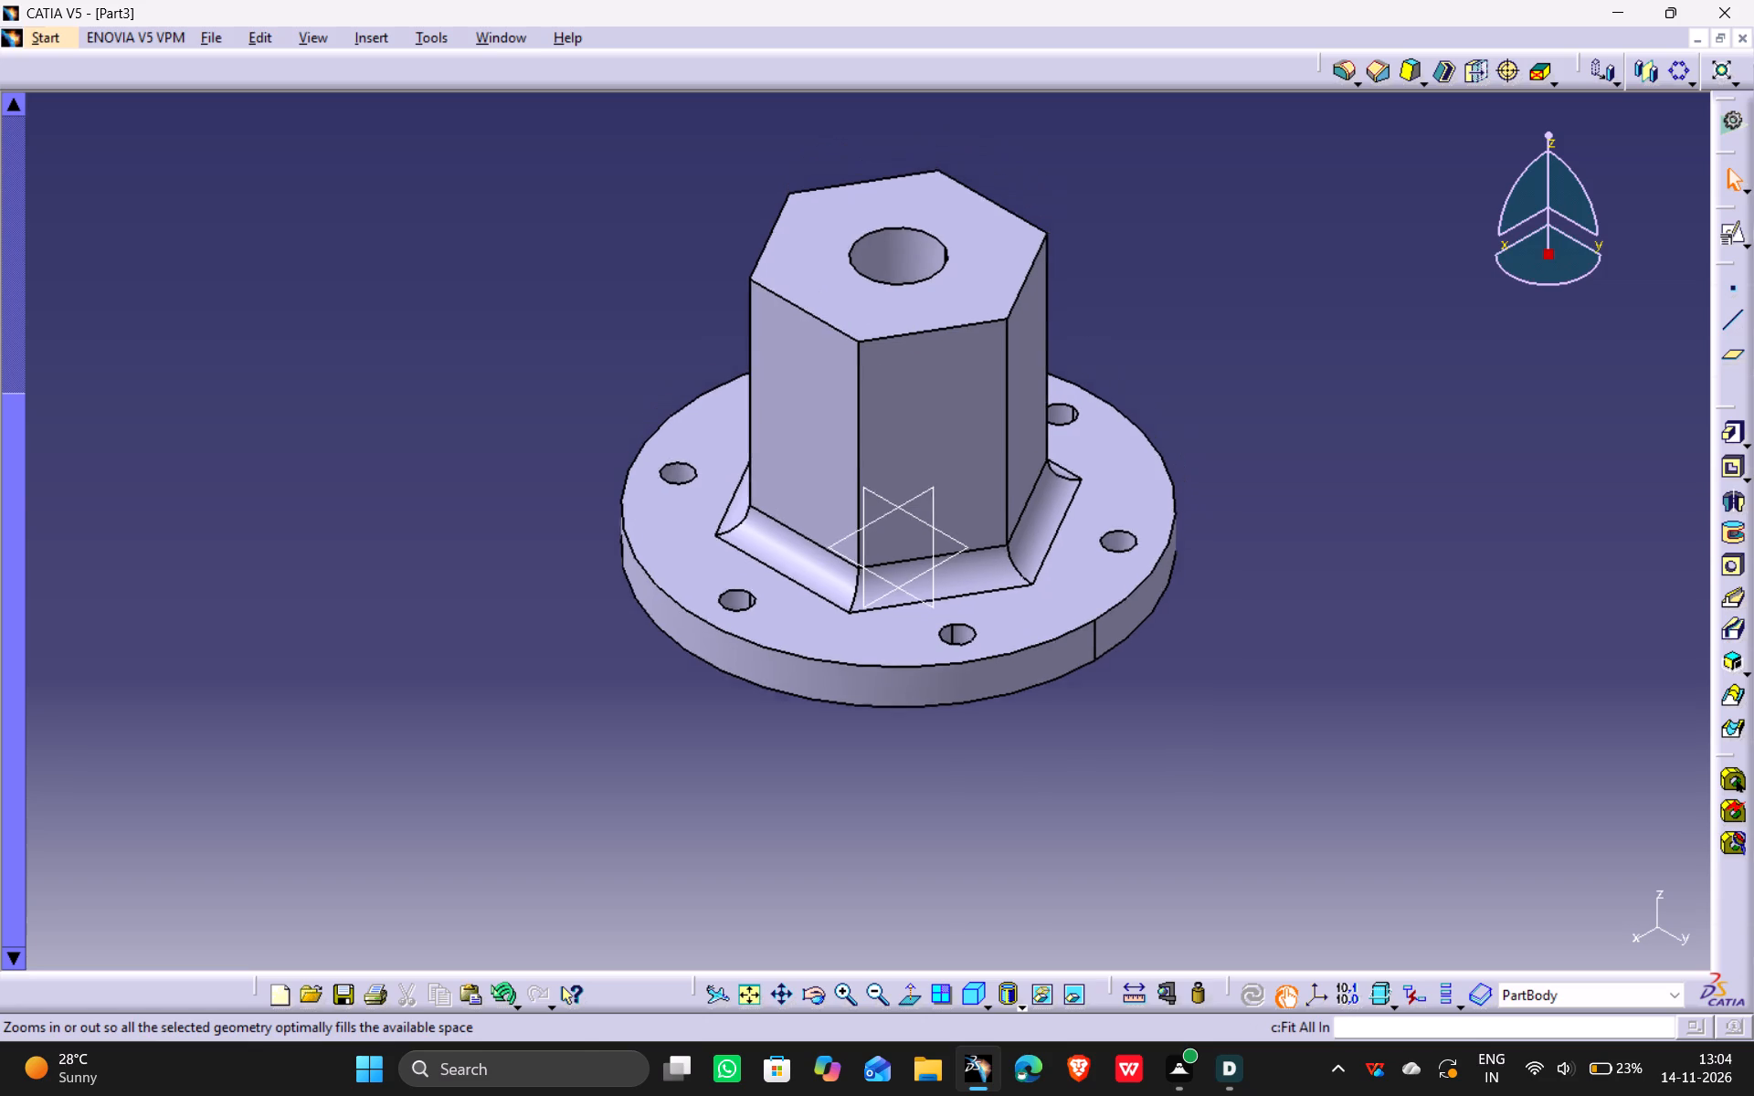
left_click(978, 996)
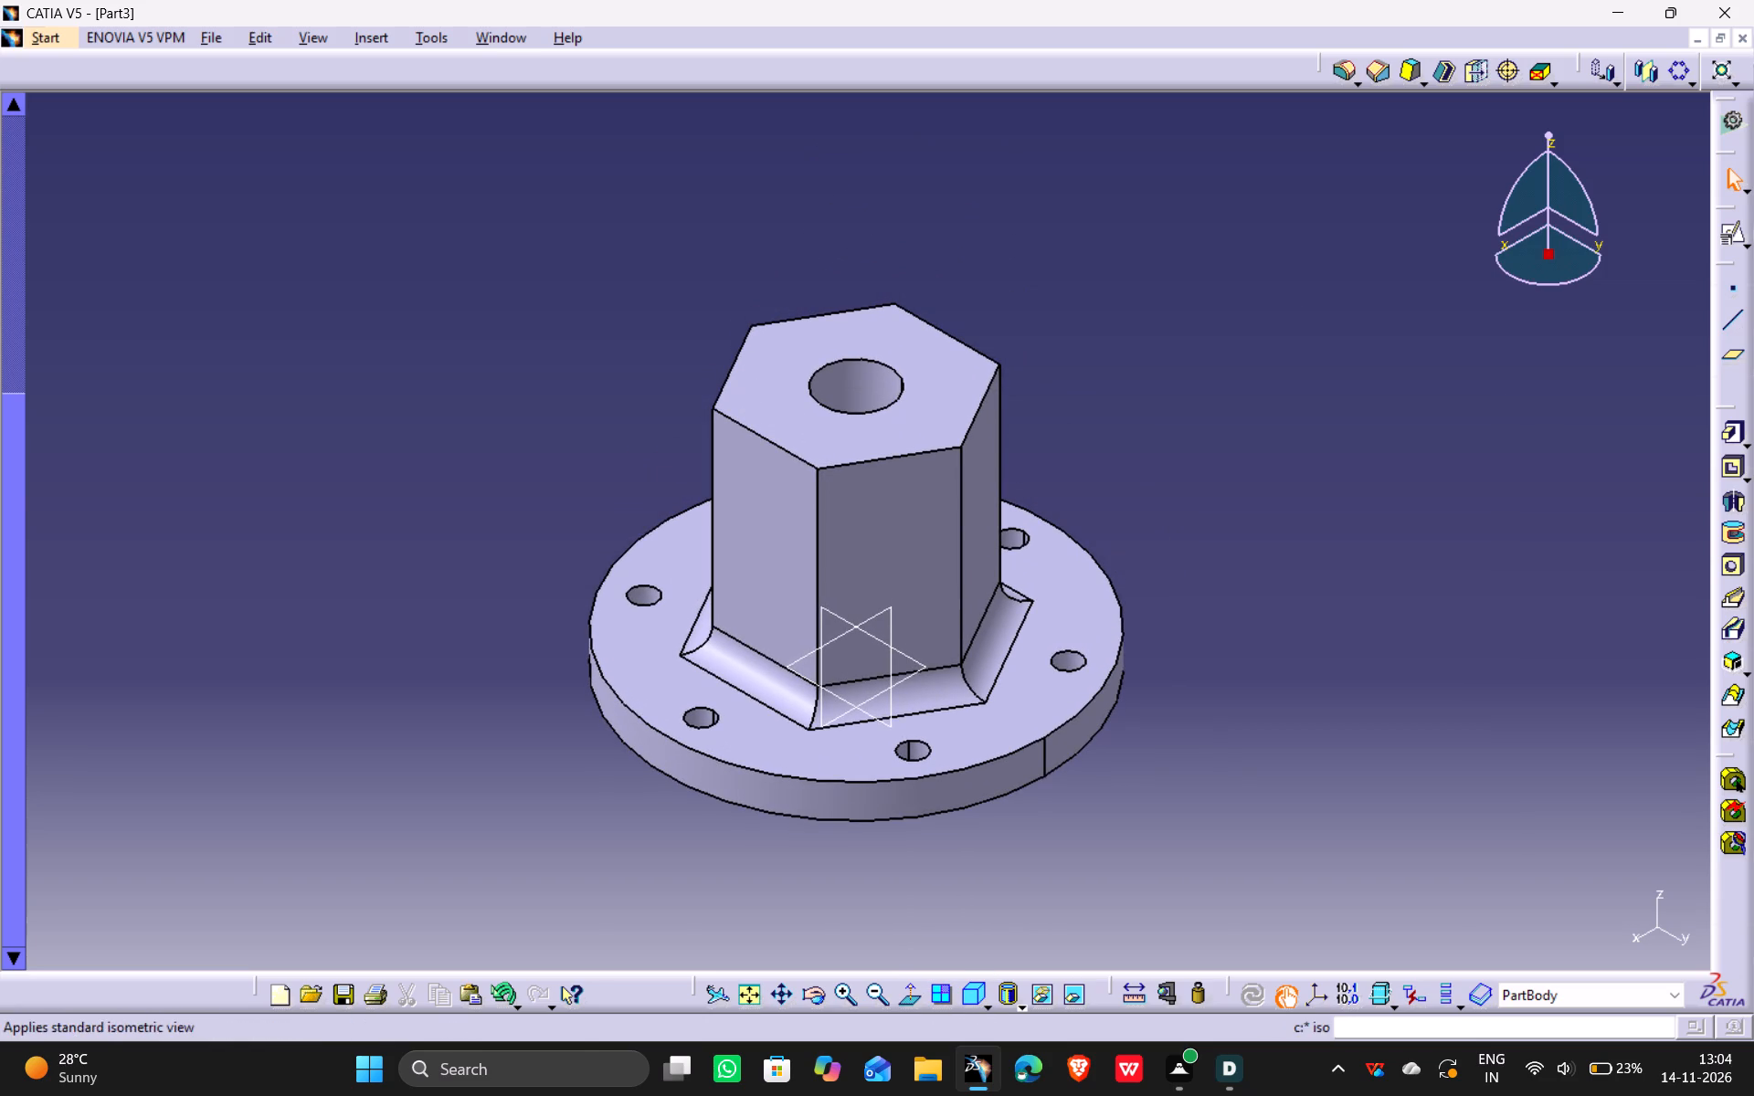
Save the flanged hexagonal part in the Documents folder as P5-3.
key("ctrl+s")
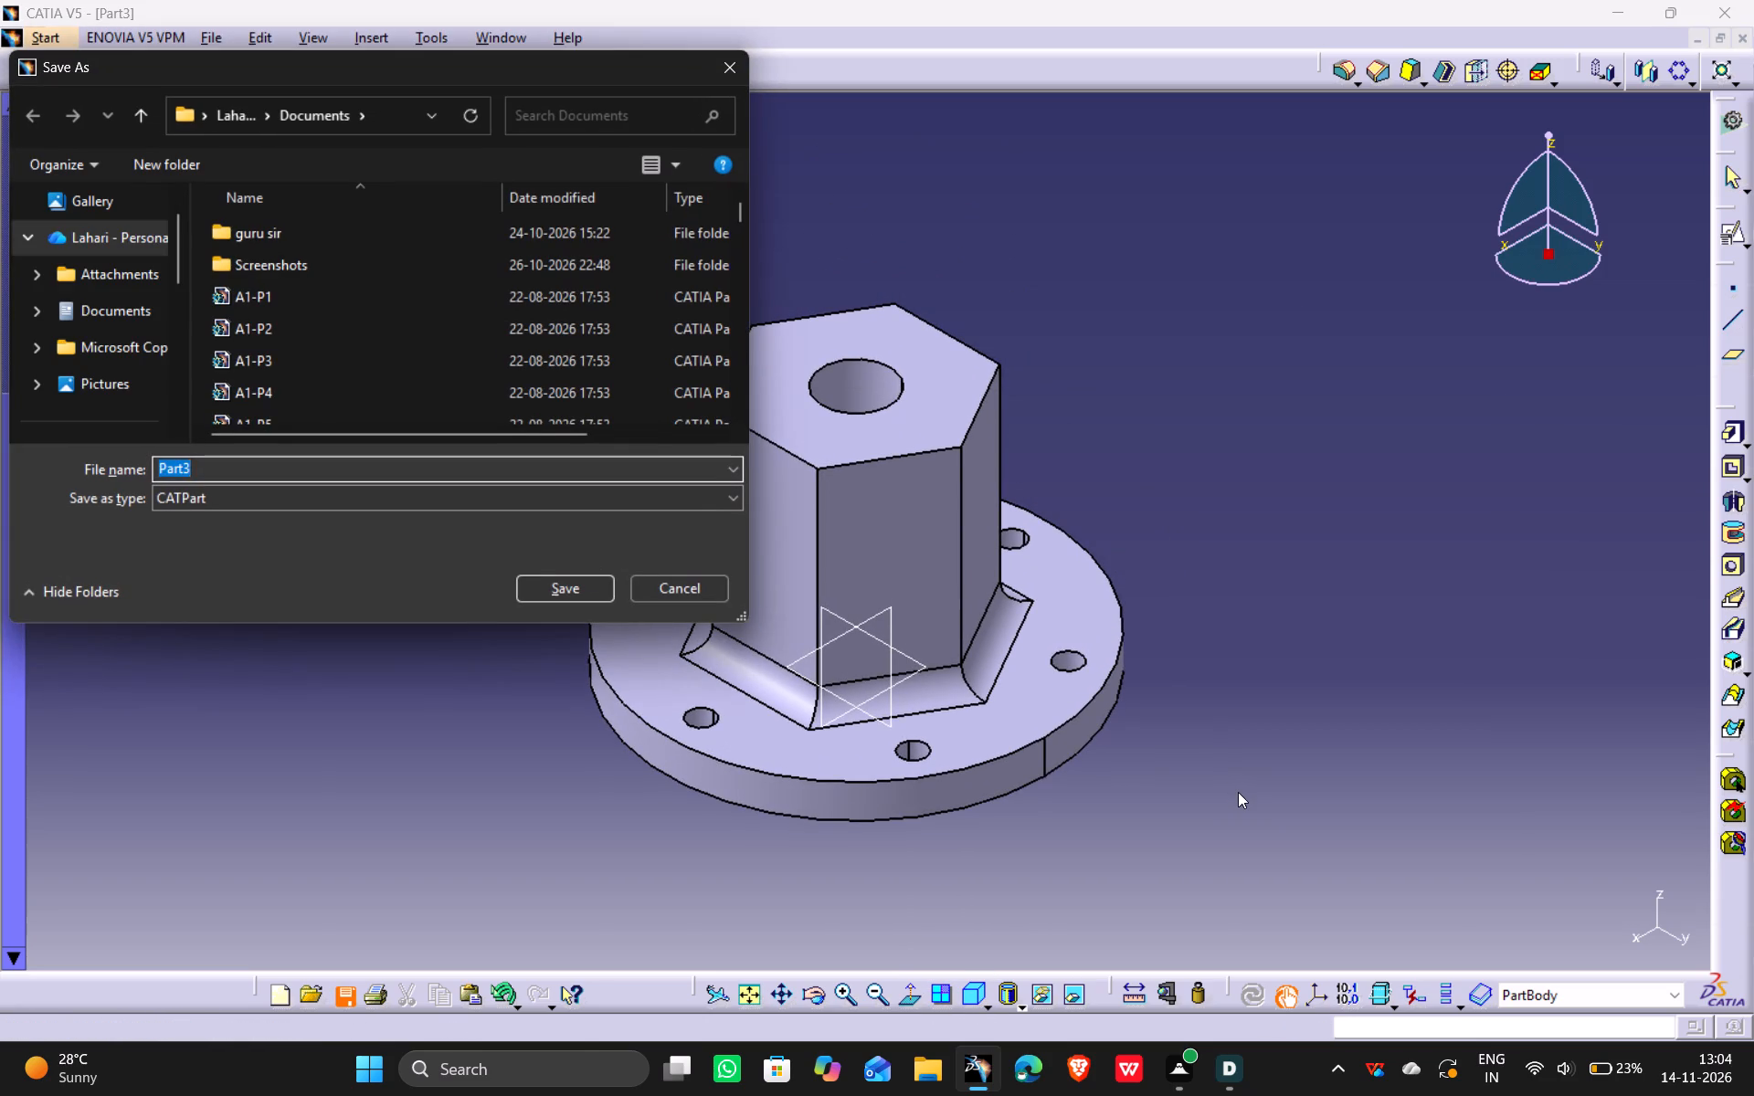
key("p")
key("5")
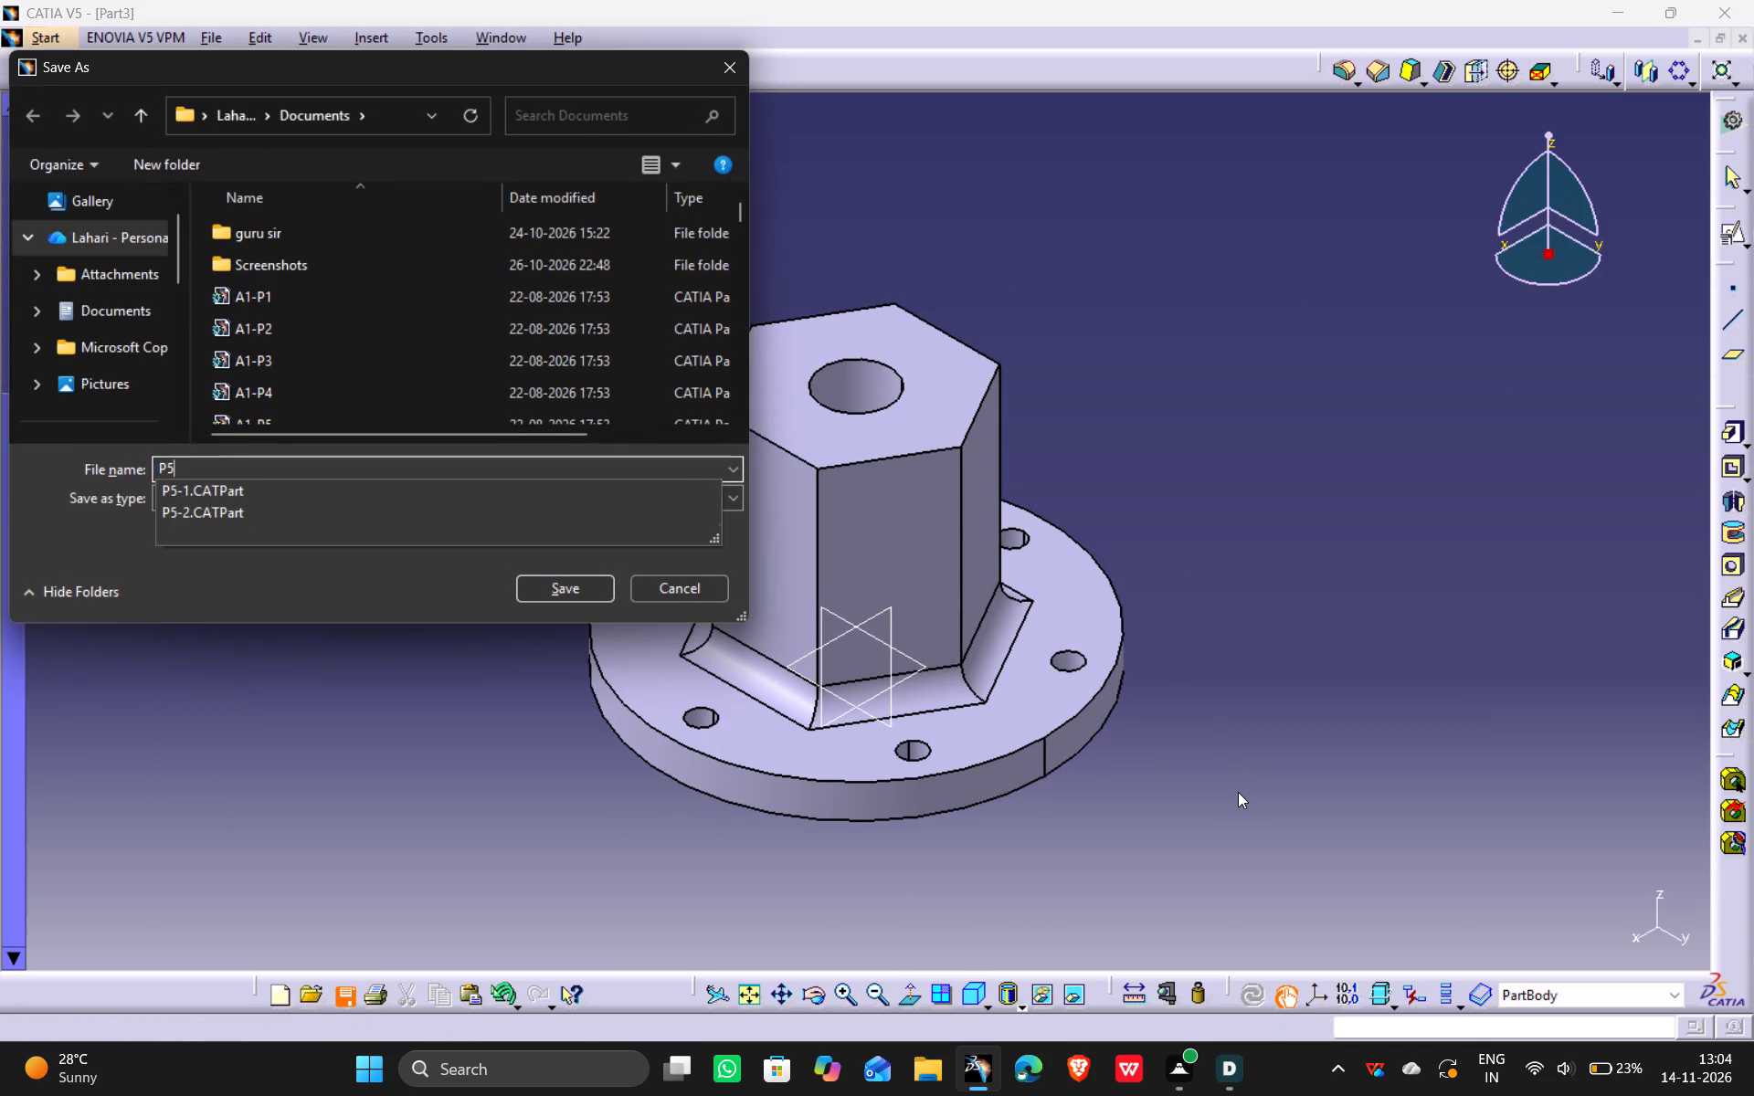
type("-3")
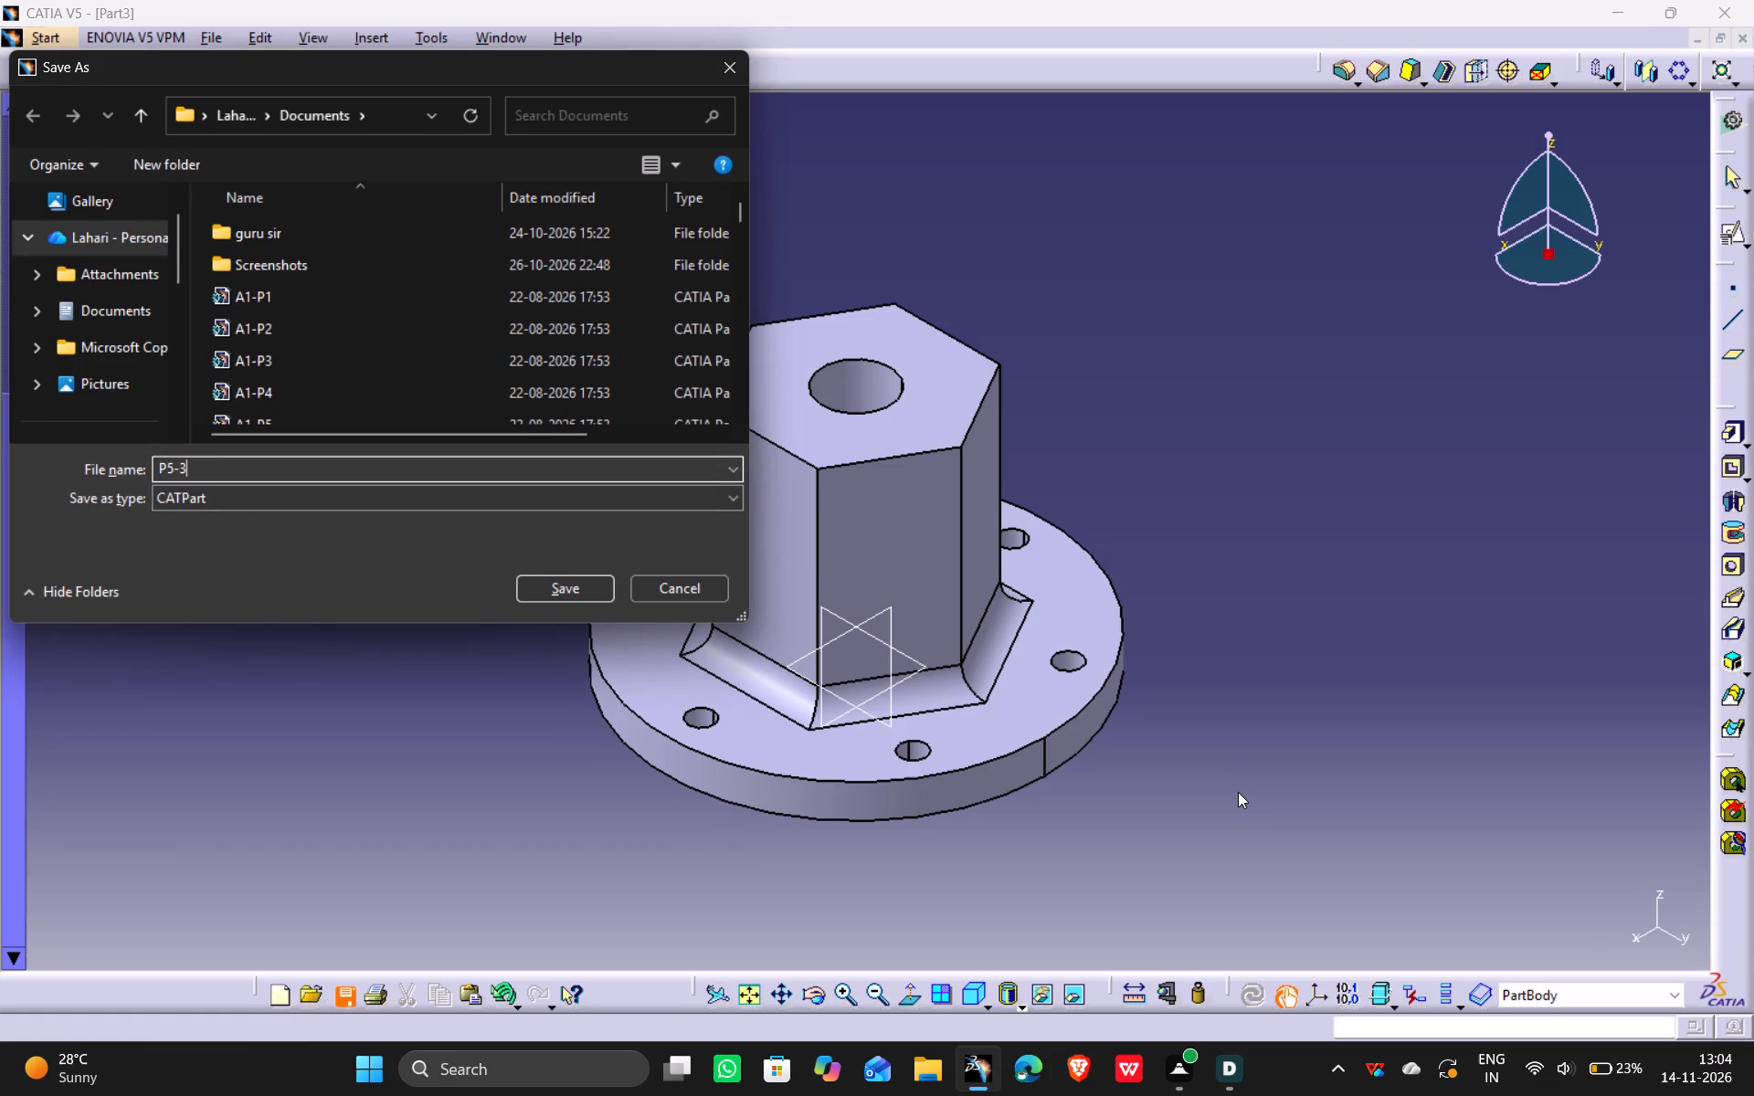
key("Return")
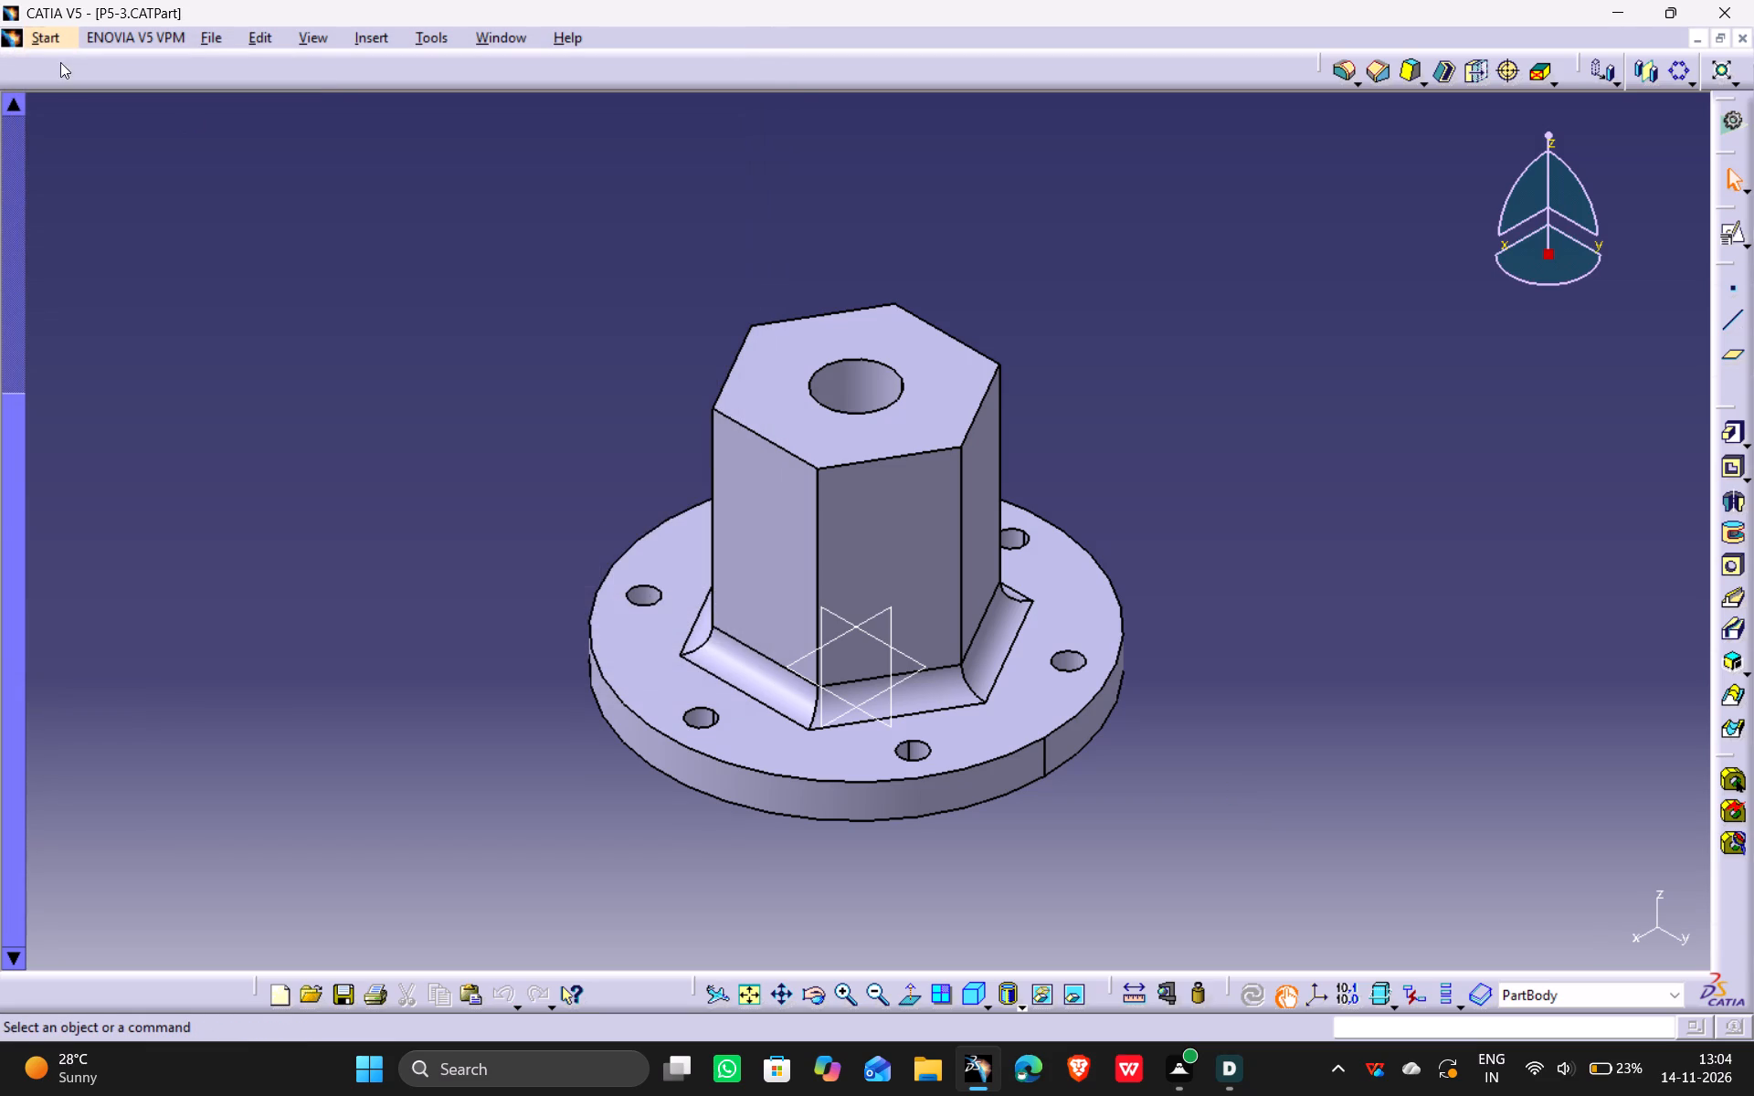
Create a new empty part in the Part Design workbench.
left_click_drag(56, 36, 56, 44)
left_click(87, 94)
left_click(373, 99)
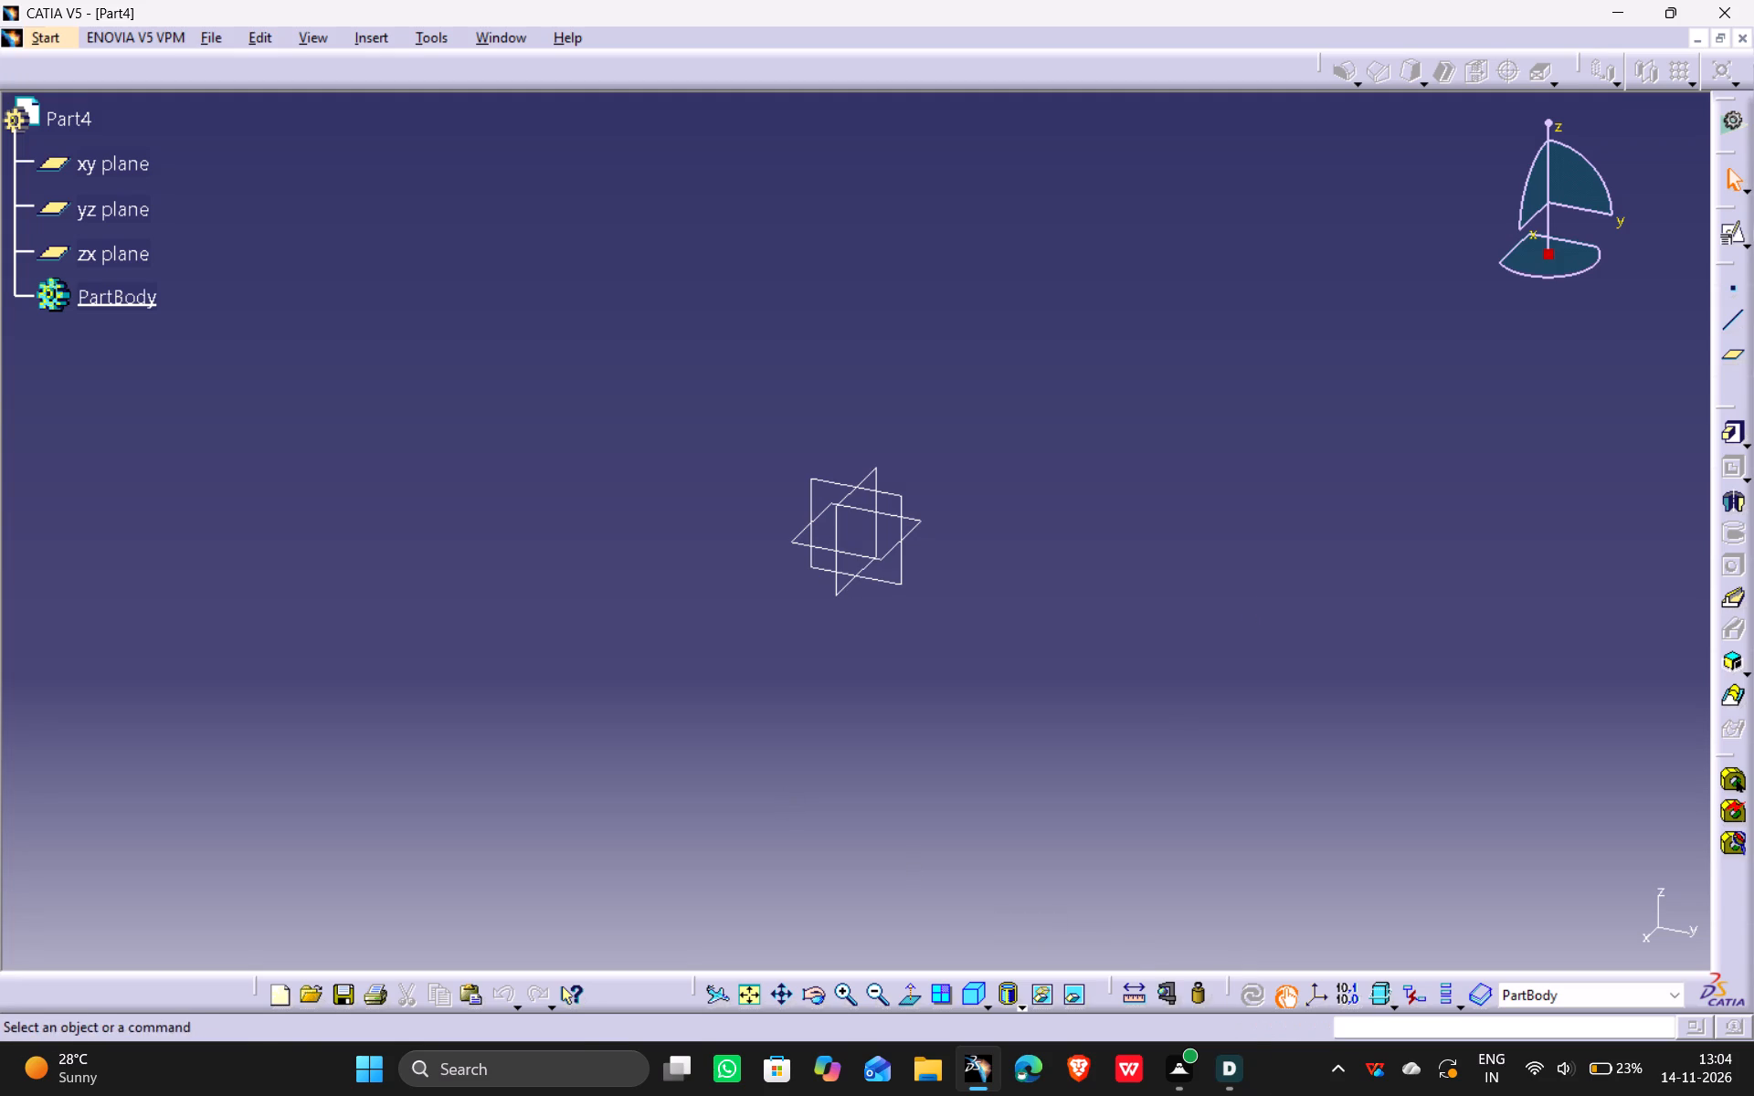
Open a positioned sketch on the xy plane with both the H and V directions reversed.
left_click(918, 525)
left_click(1728, 248)
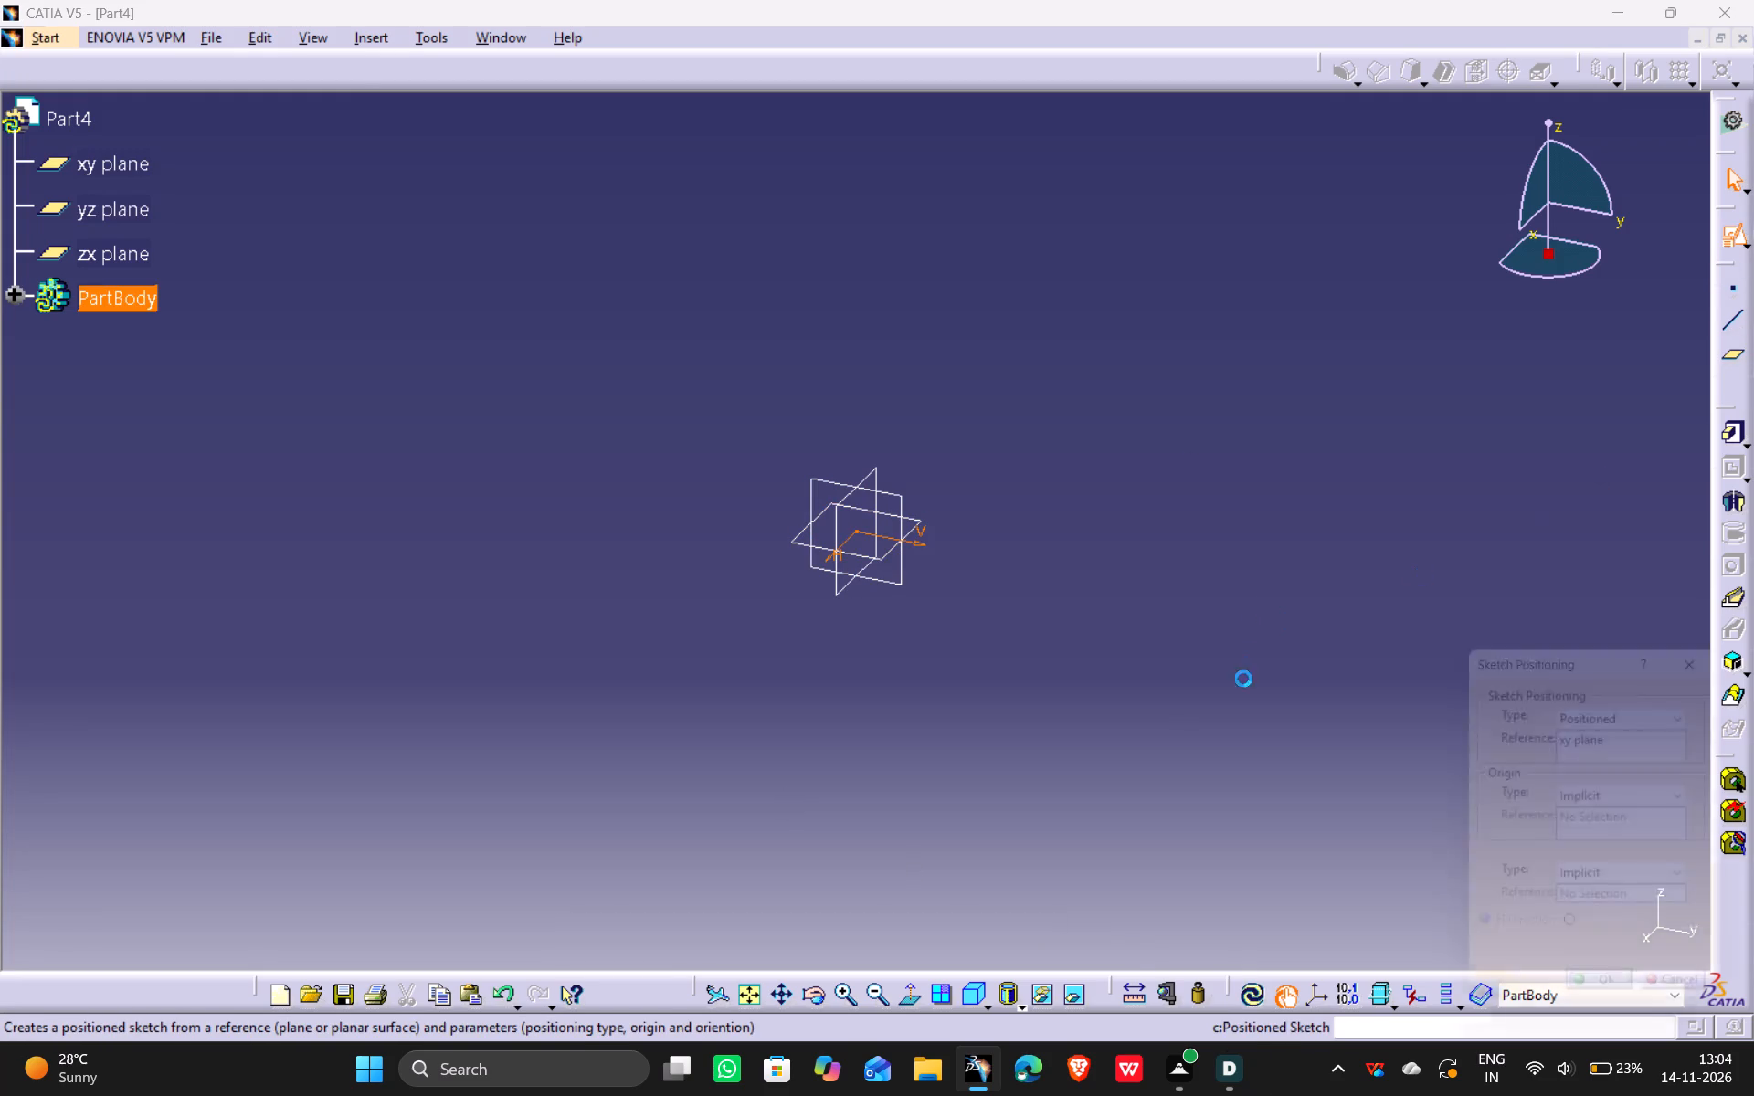
left_click(1538, 960)
left_click(1518, 973)
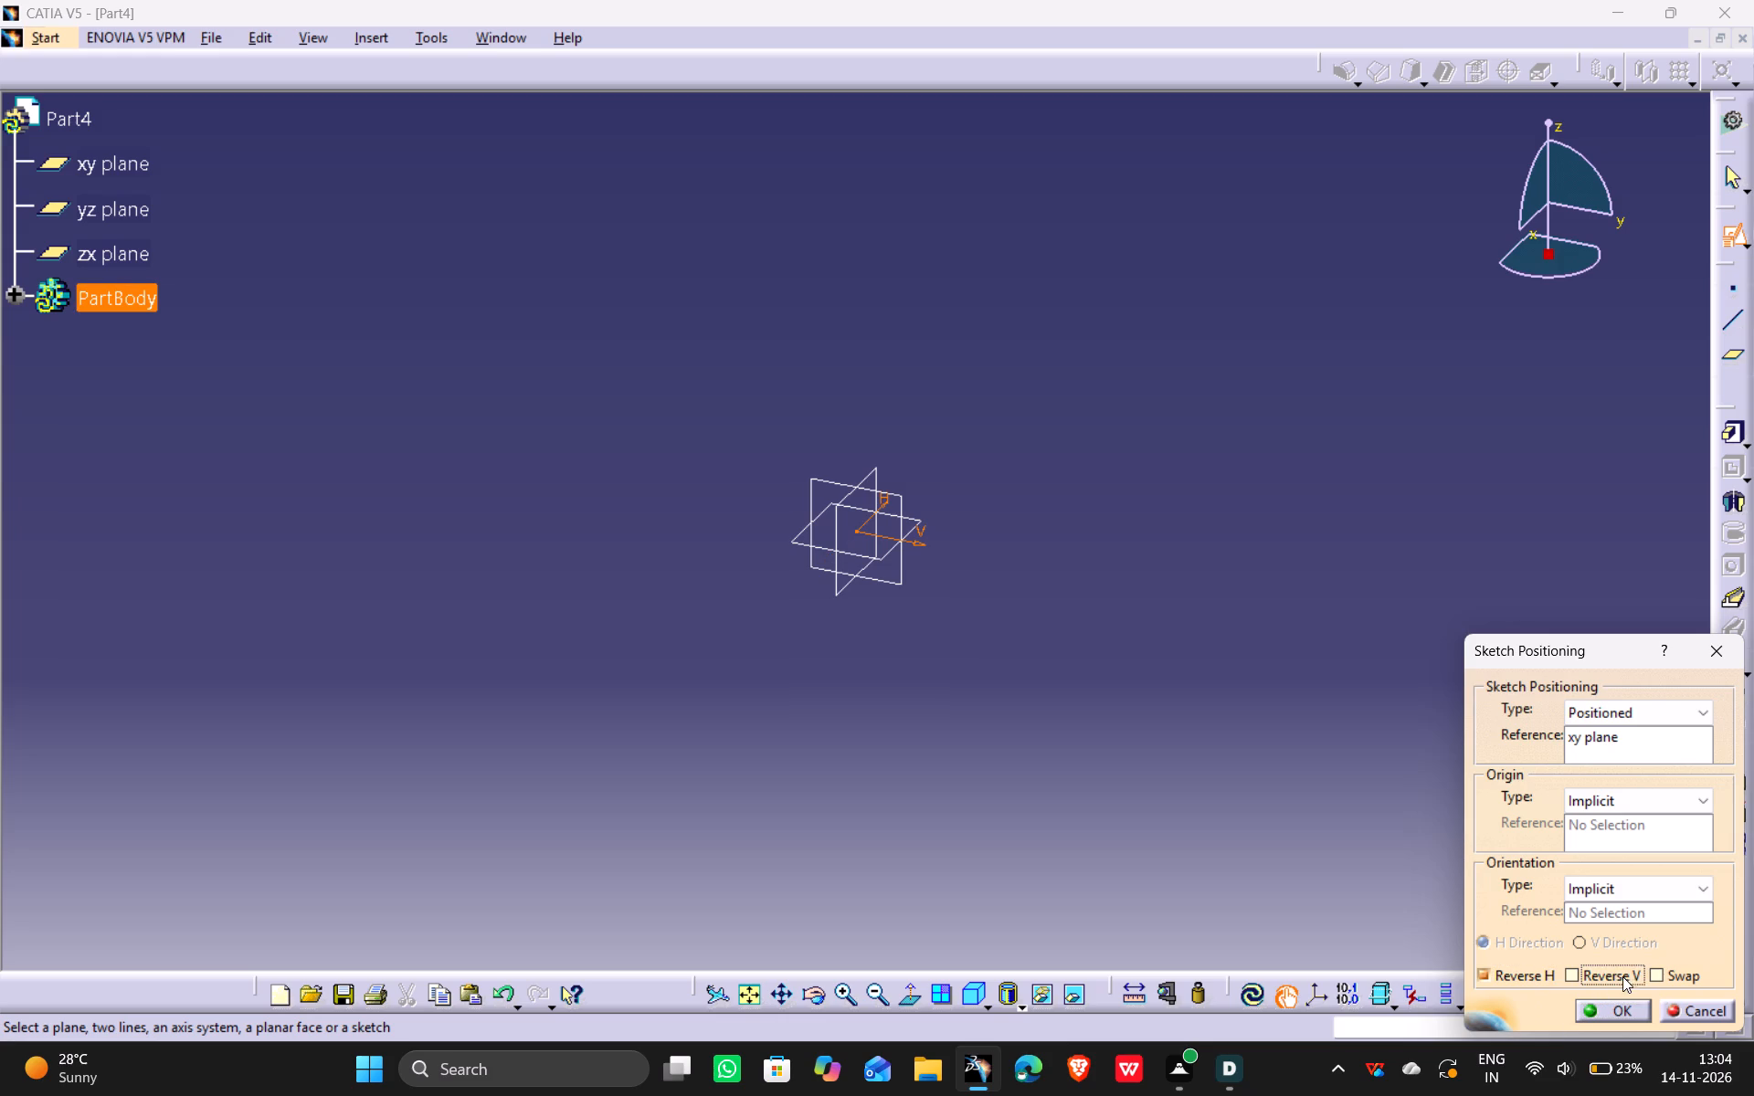
left_click(1622, 976)
left_click(1622, 1017)
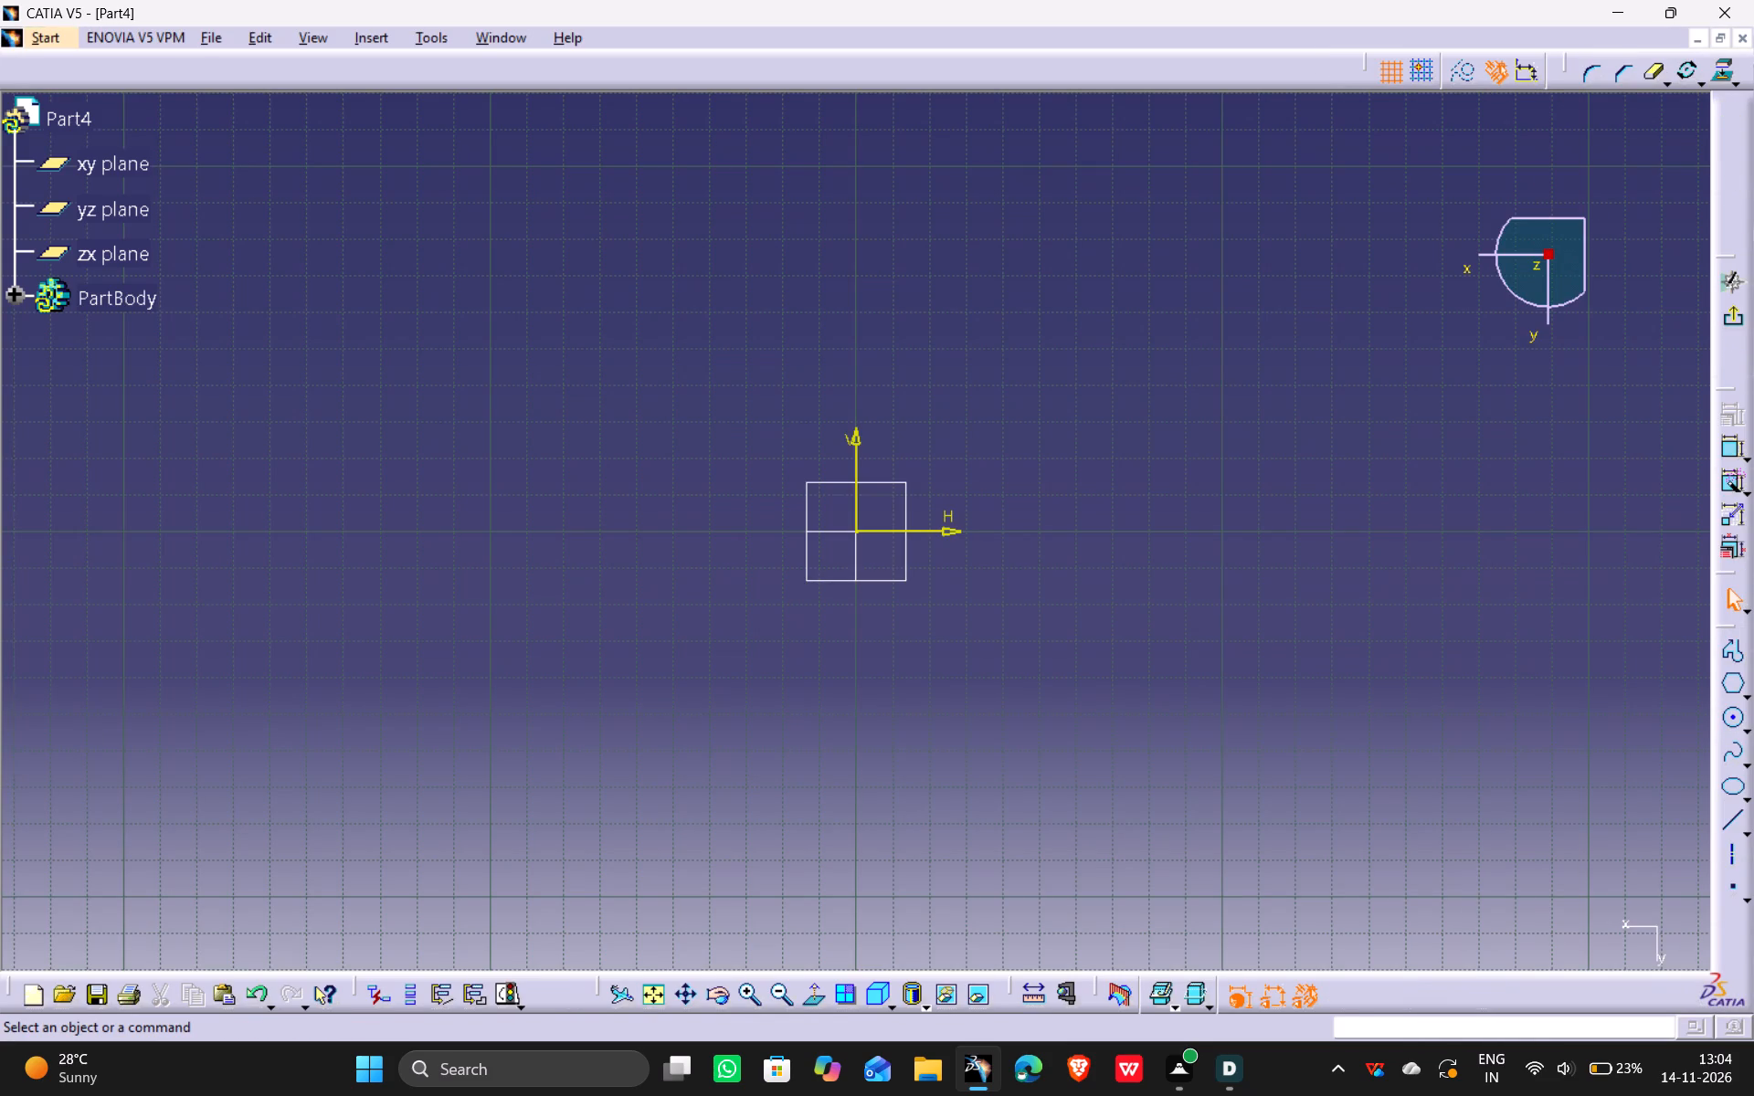
Draw two concentric circles centred on the sketch origin, about 90 mm and 151 mm in diameter.
left_click(1729, 719)
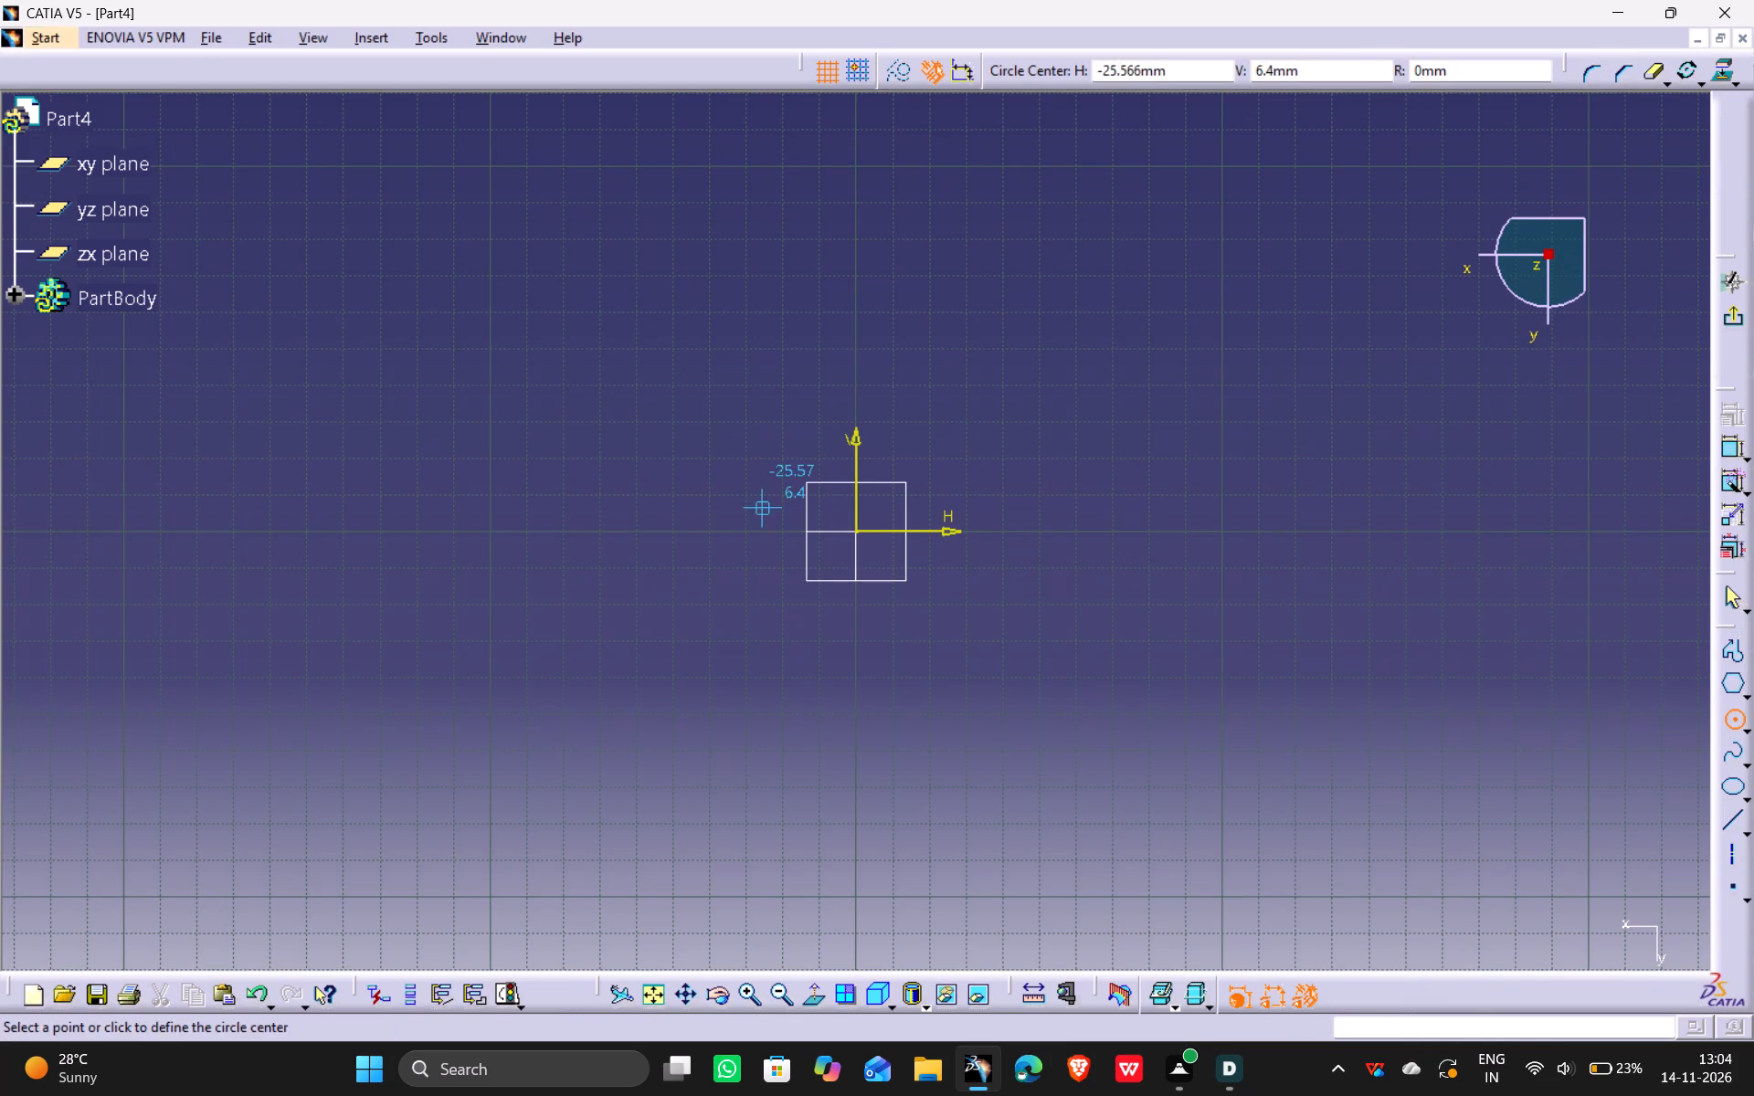
left_click(855, 533)
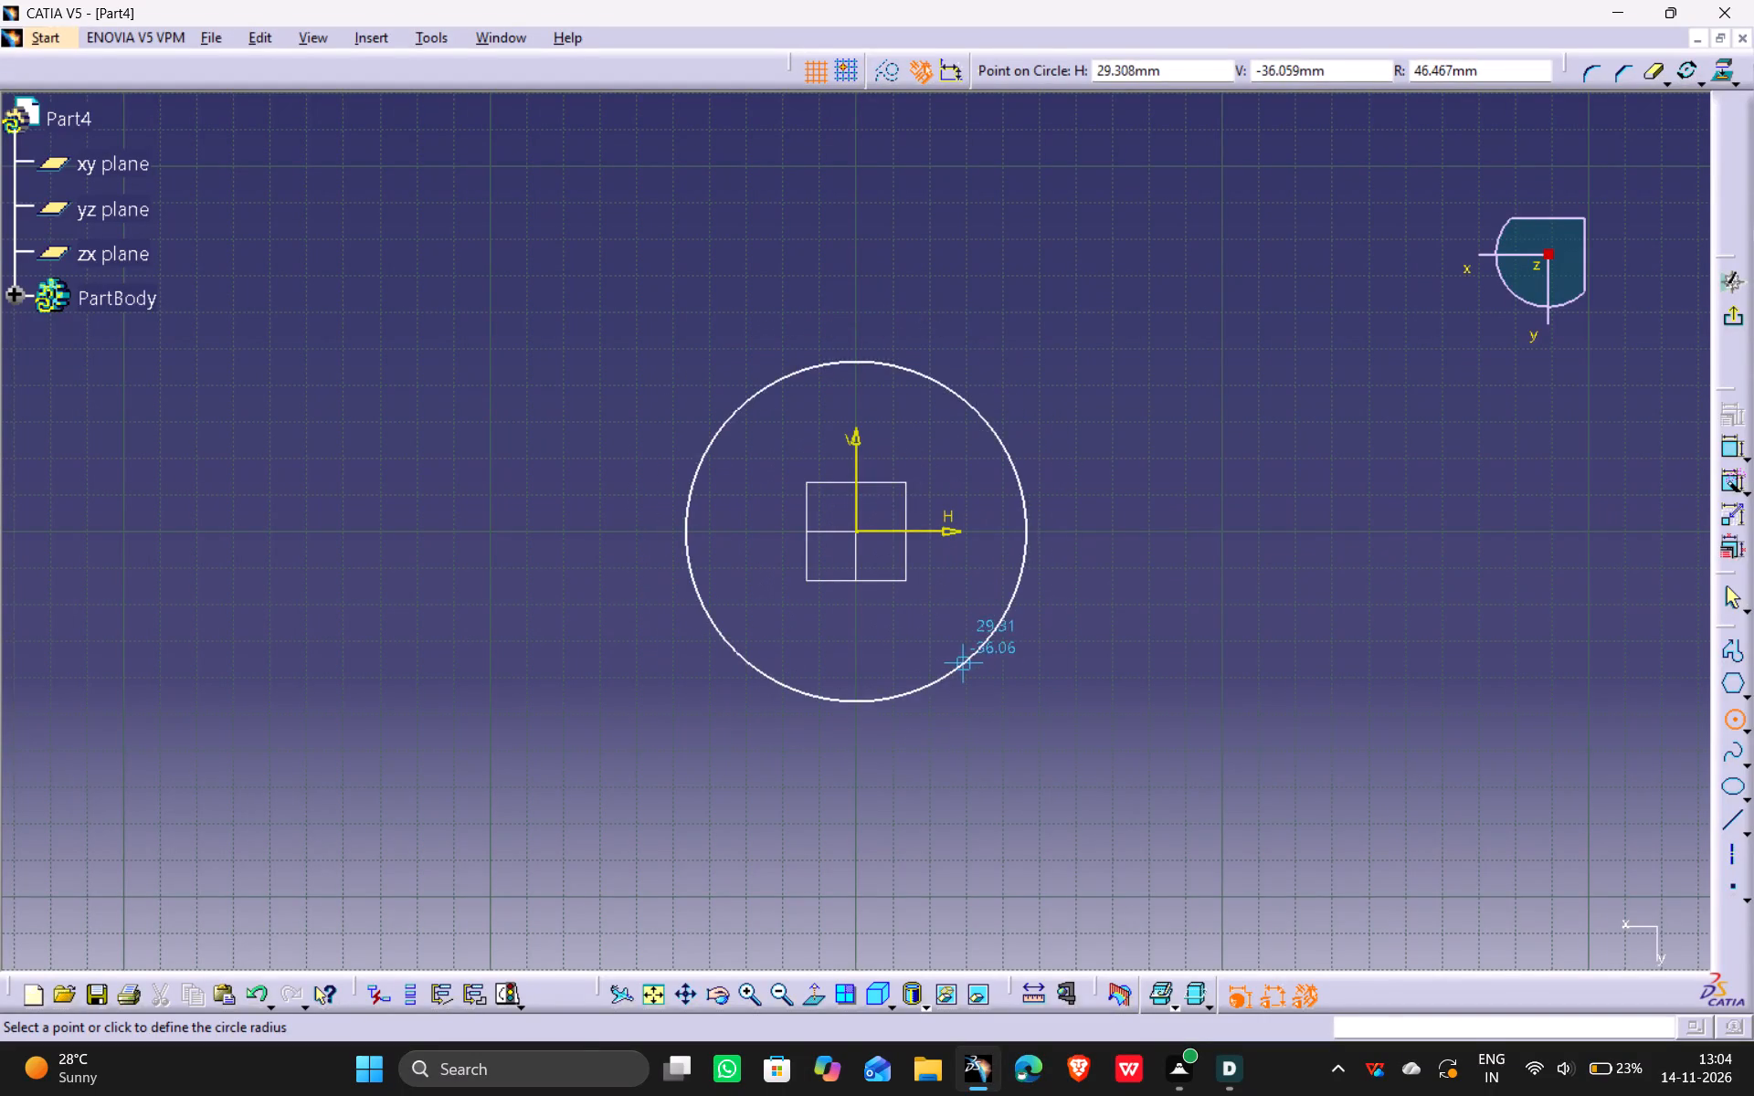
left_click(962, 656)
left_click(1740, 716)
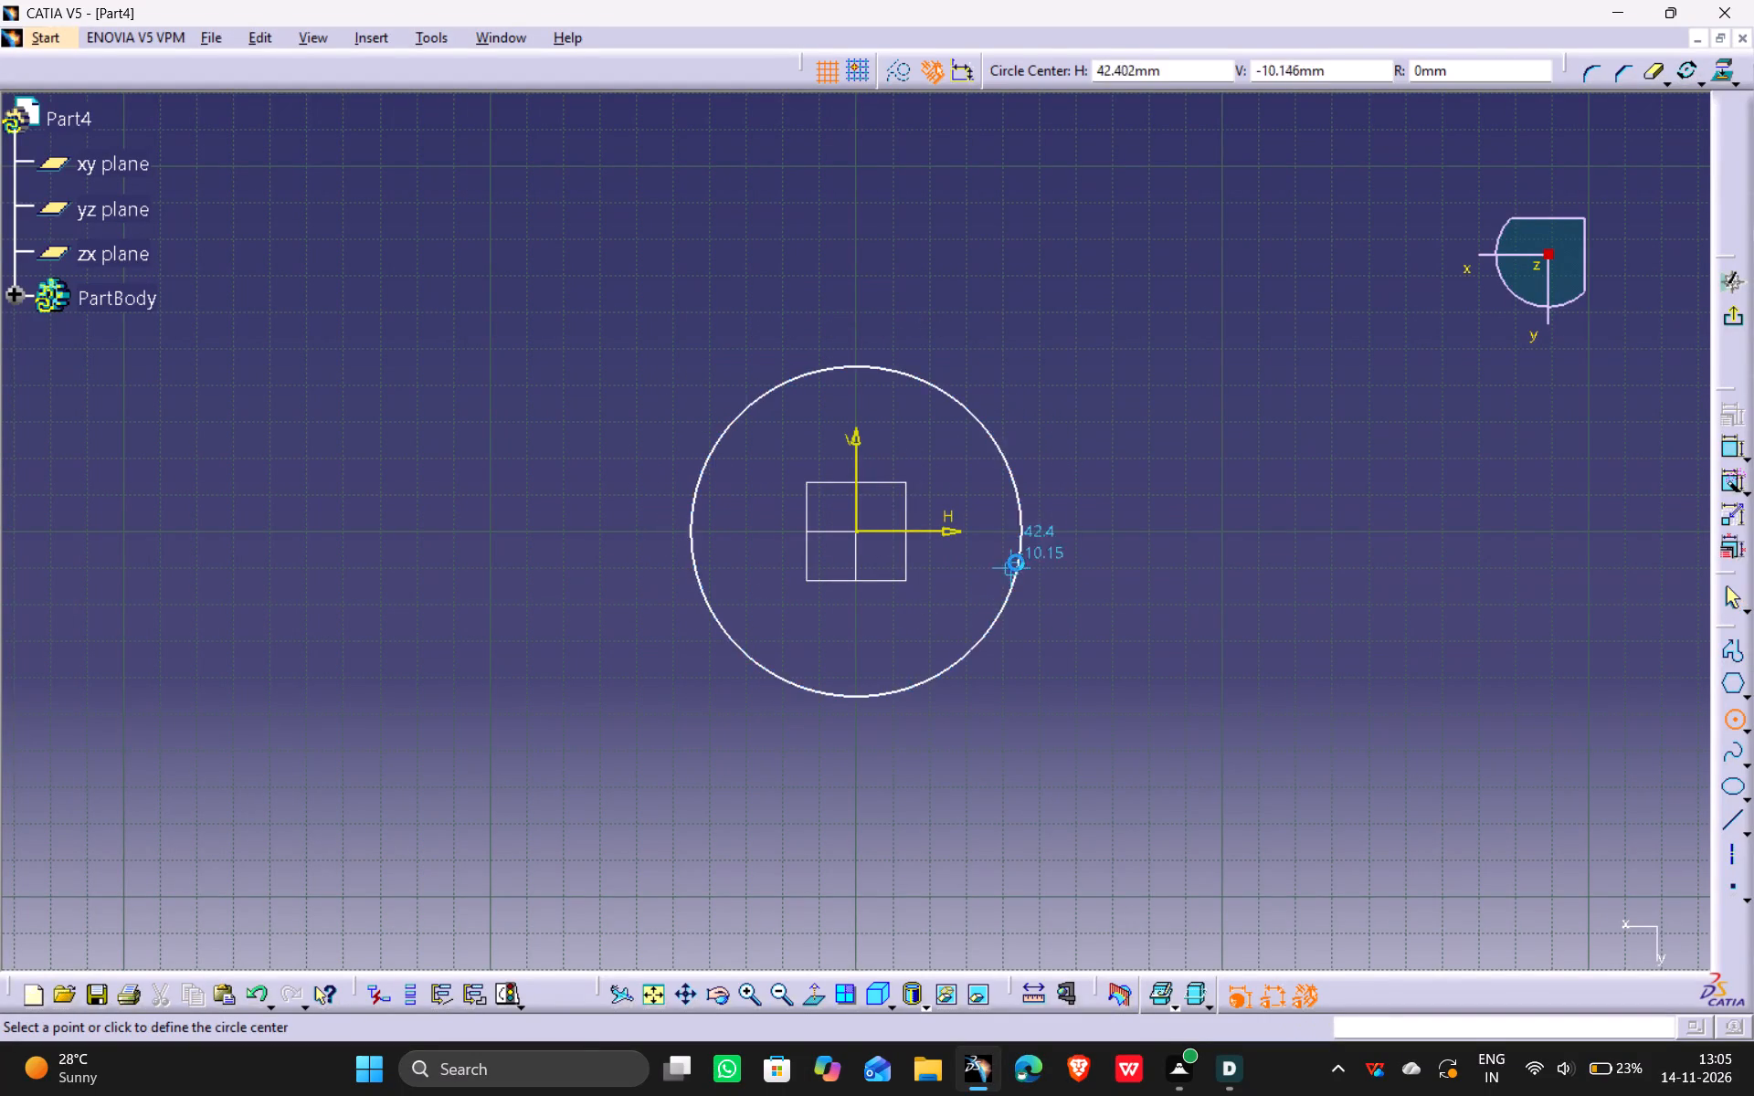
left_click(859, 531)
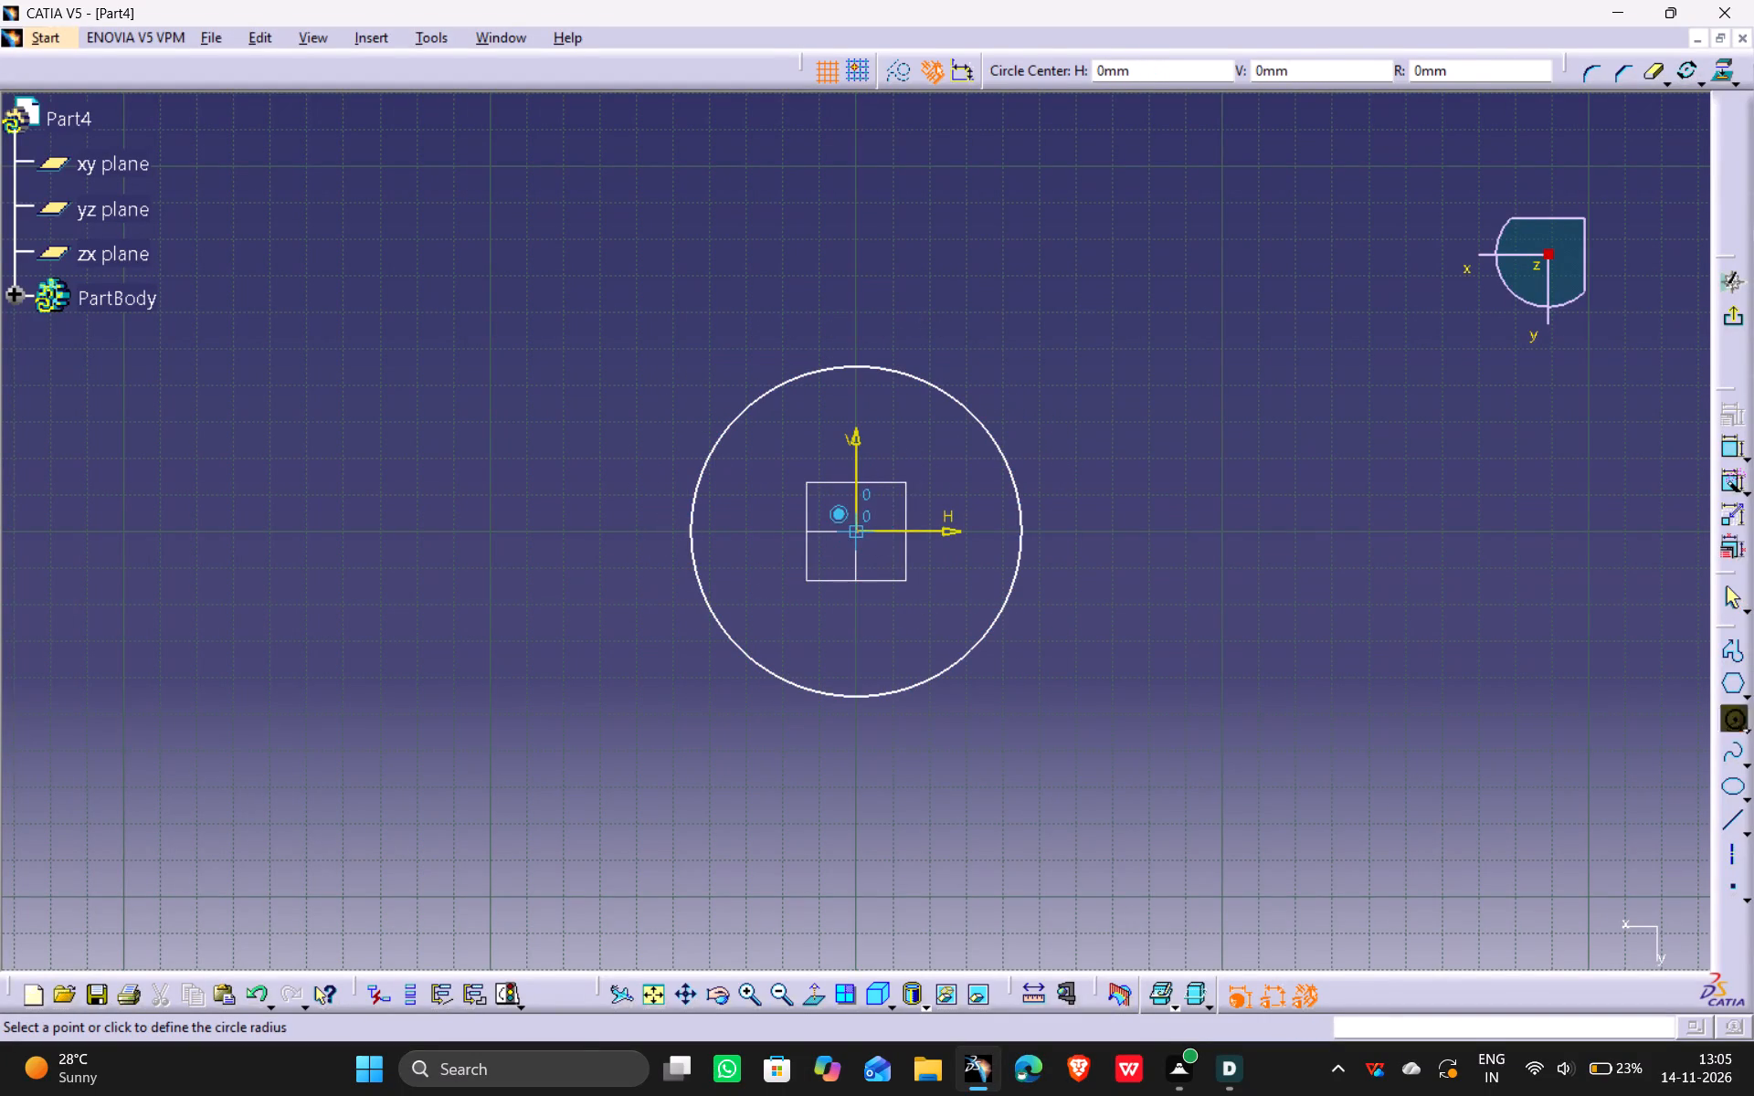
left_click(1020, 757)
Dimension the inner circle's diameter and set it to 50 mm.
left_click(1015, 587)
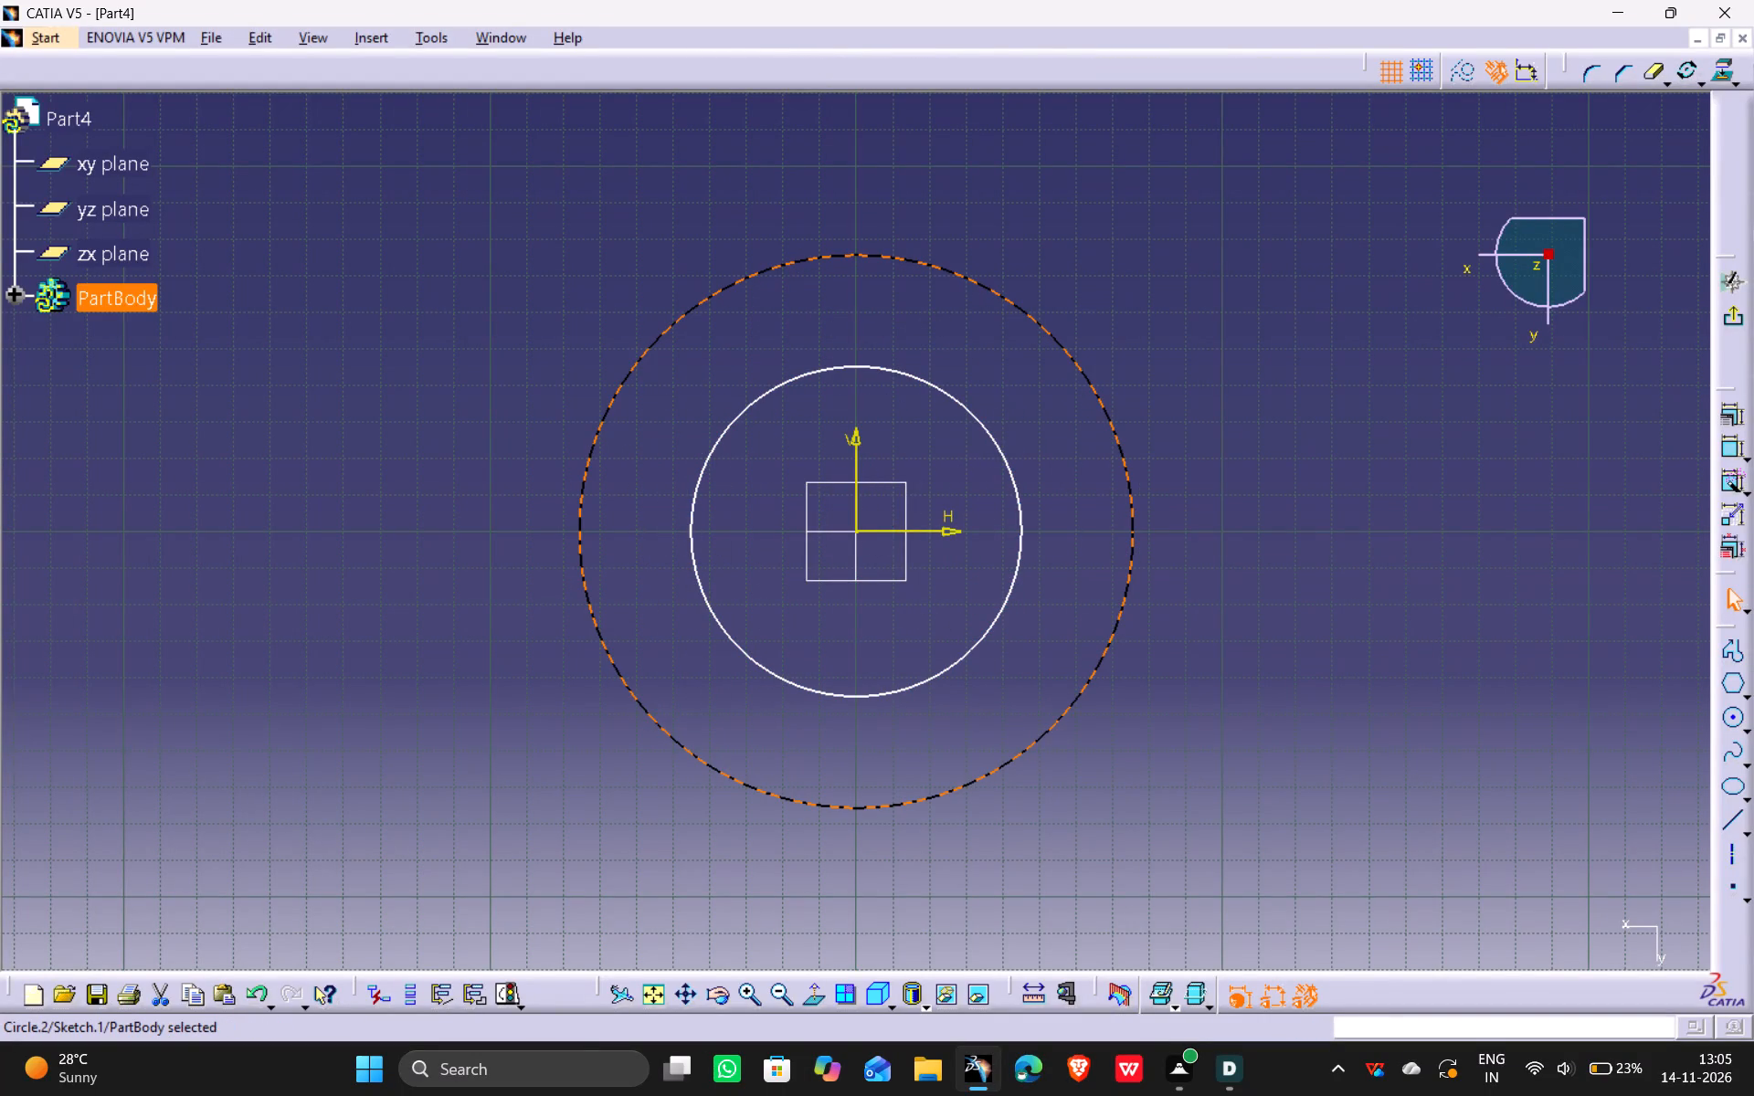
left_click(1028, 530)
left_click(1013, 536)
left_click(1023, 525)
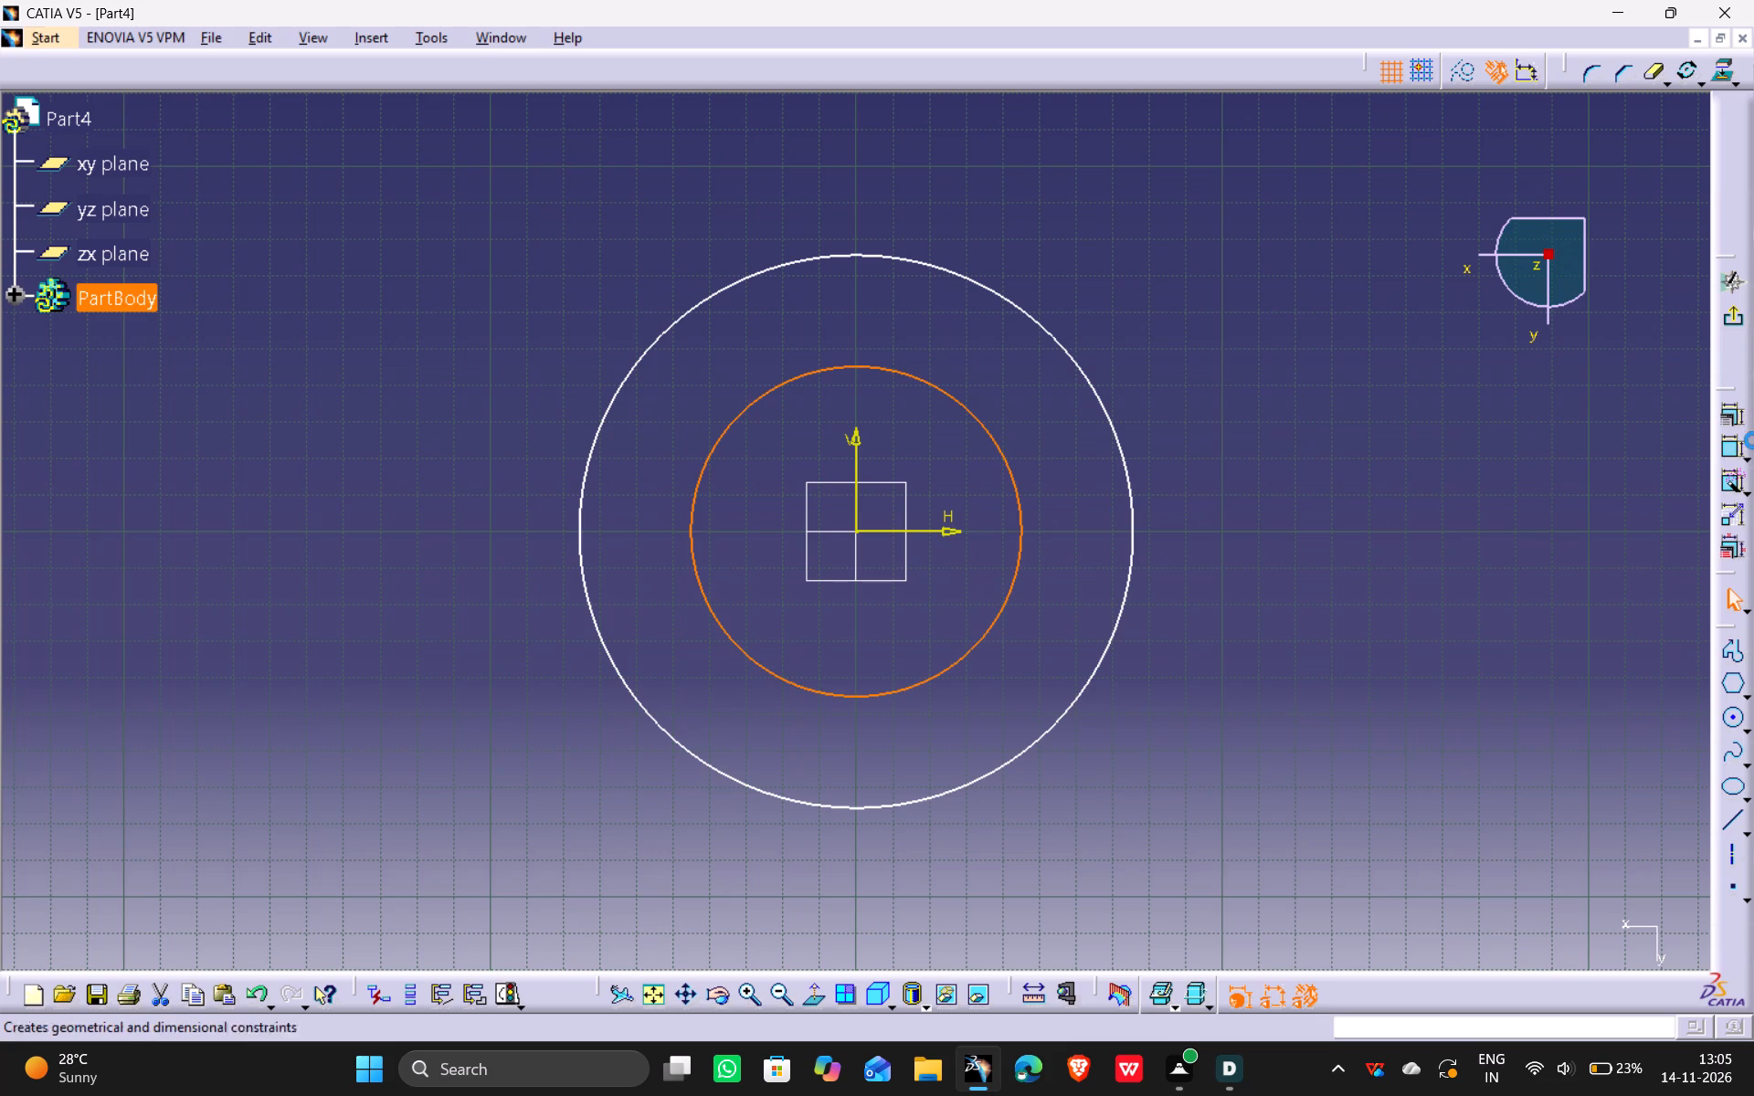
left_click(1729, 453)
left_click(1135, 270)
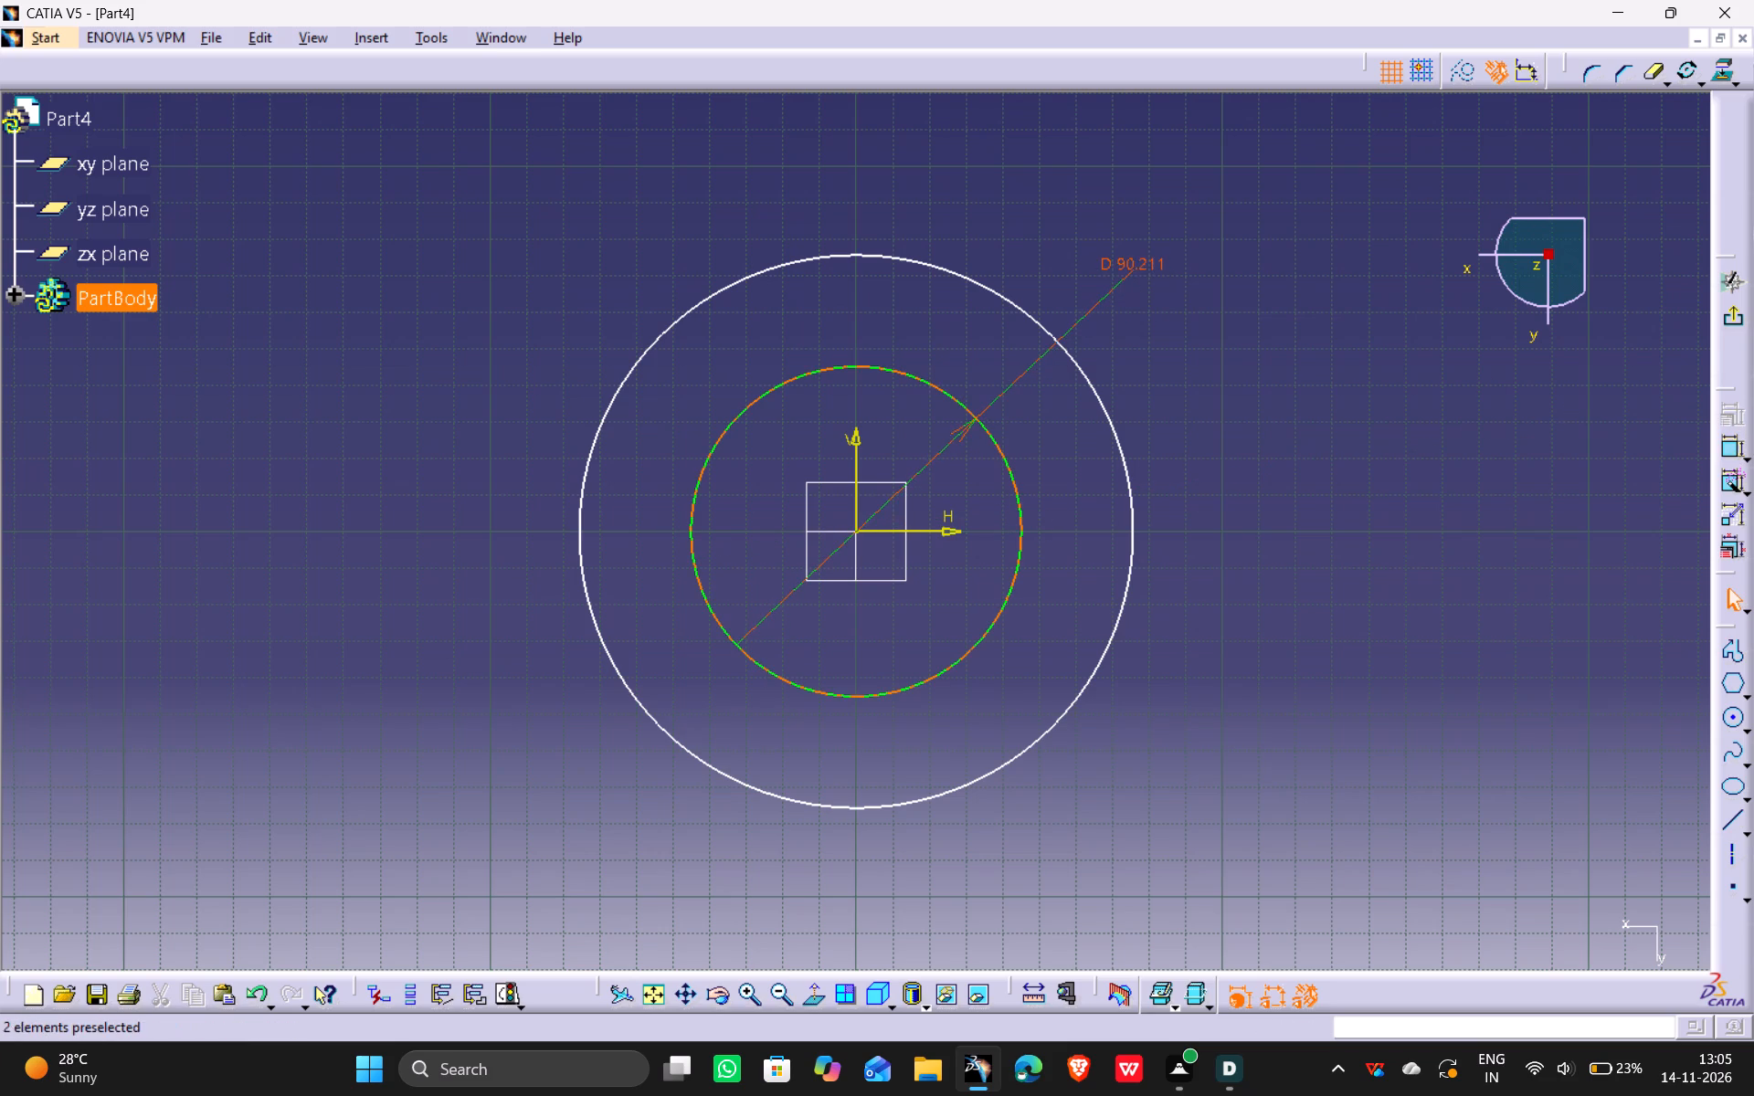
double_click(1142, 261)
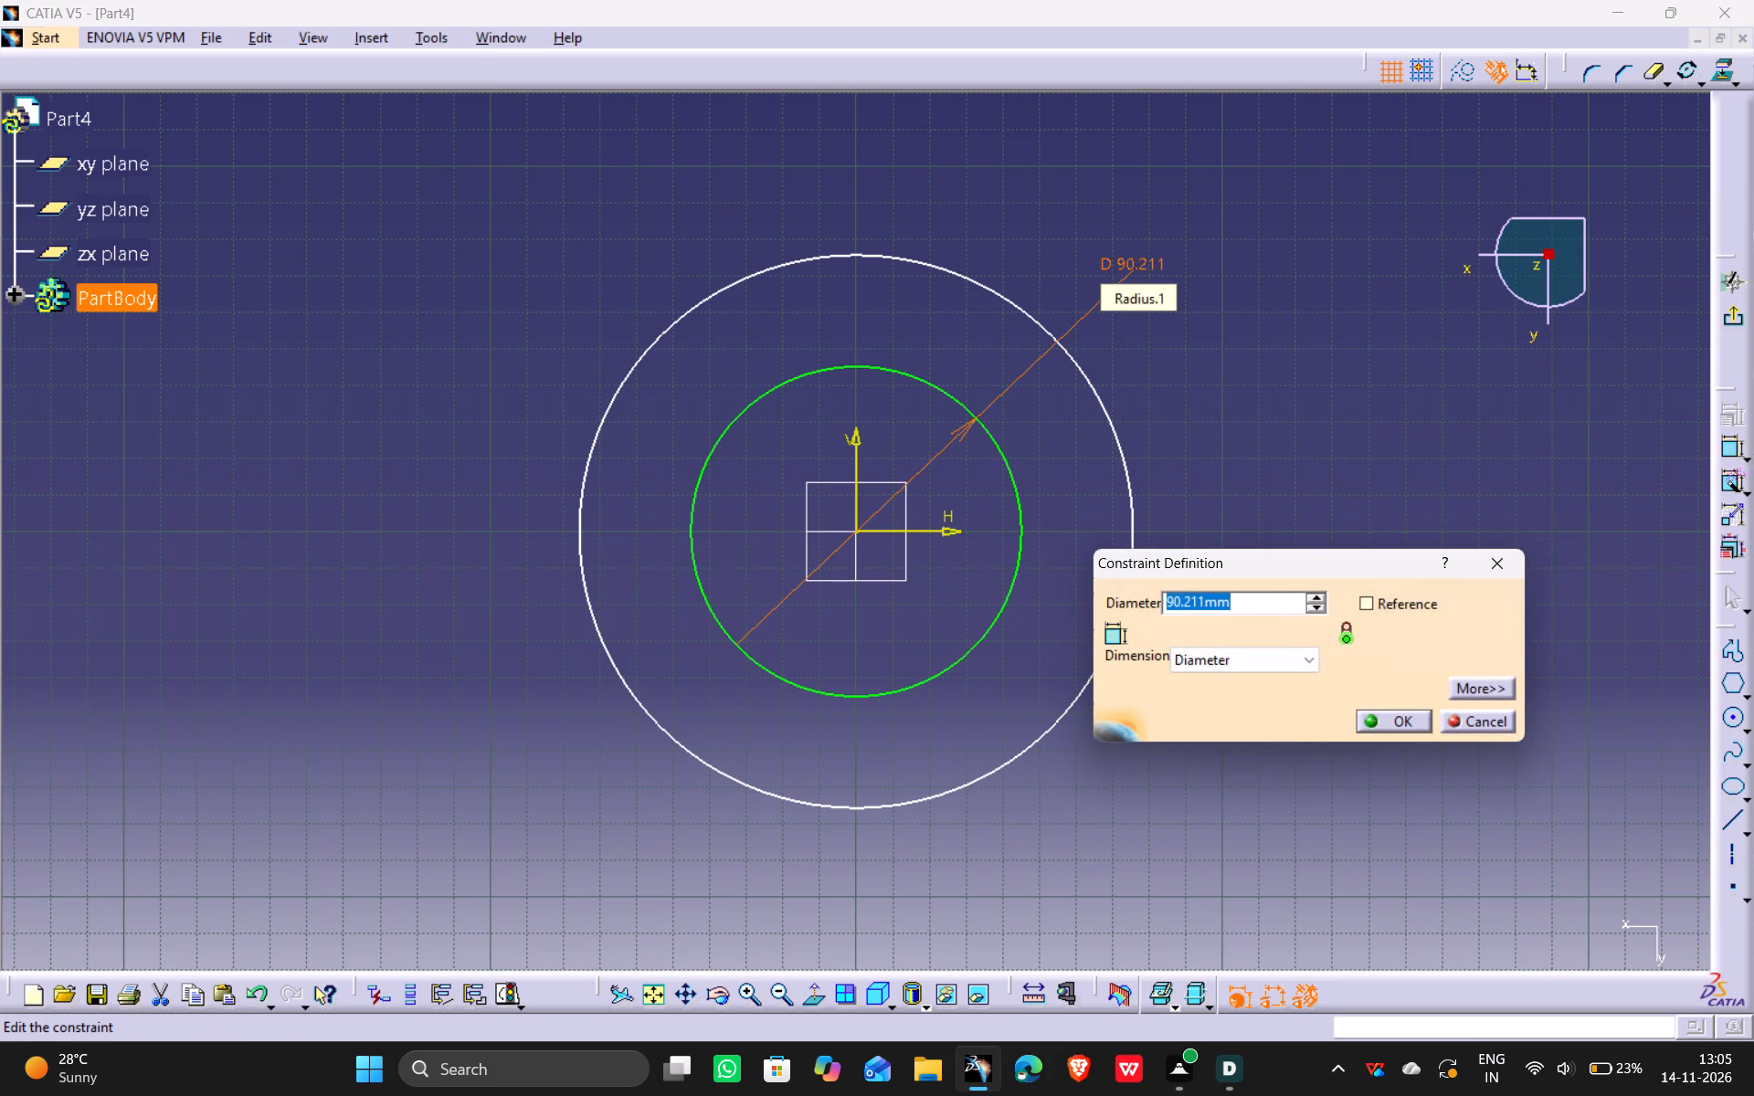
type("50")
key("Return")
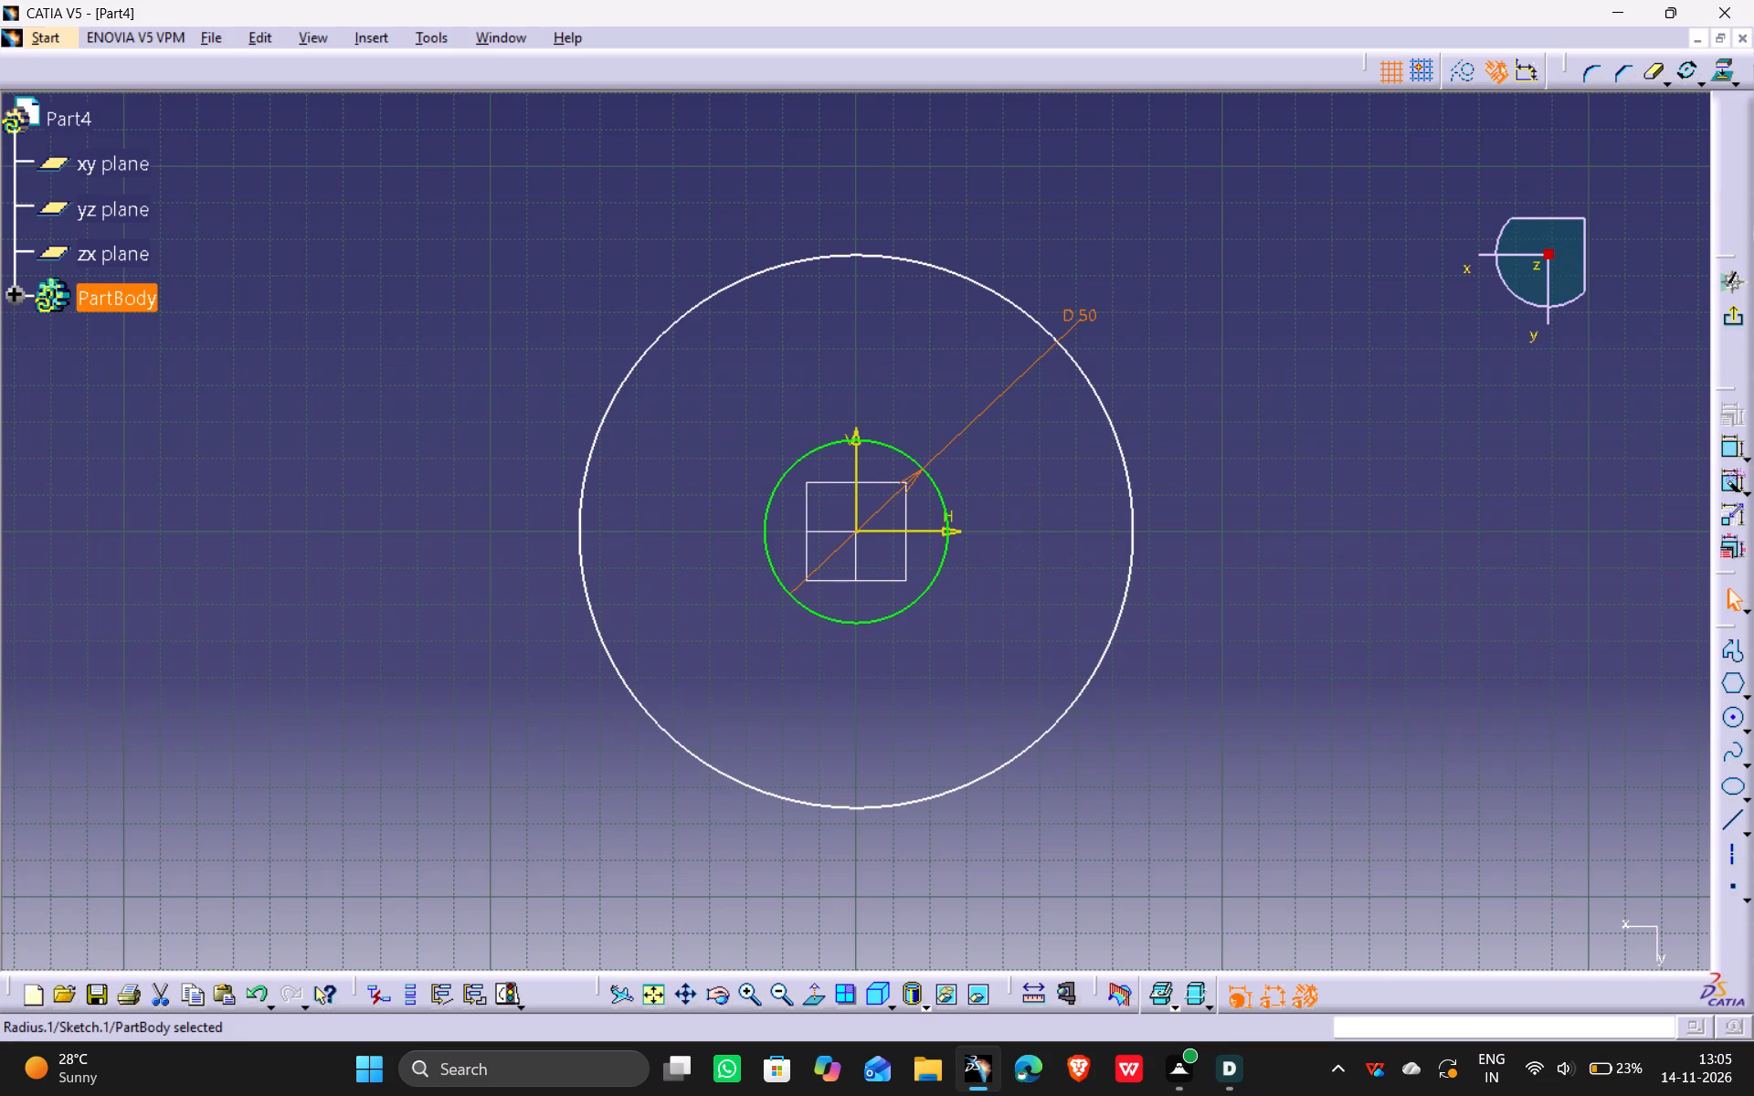
Dimension the outer circle's diameter and set it to 90 mm.
left_click(1007, 299)
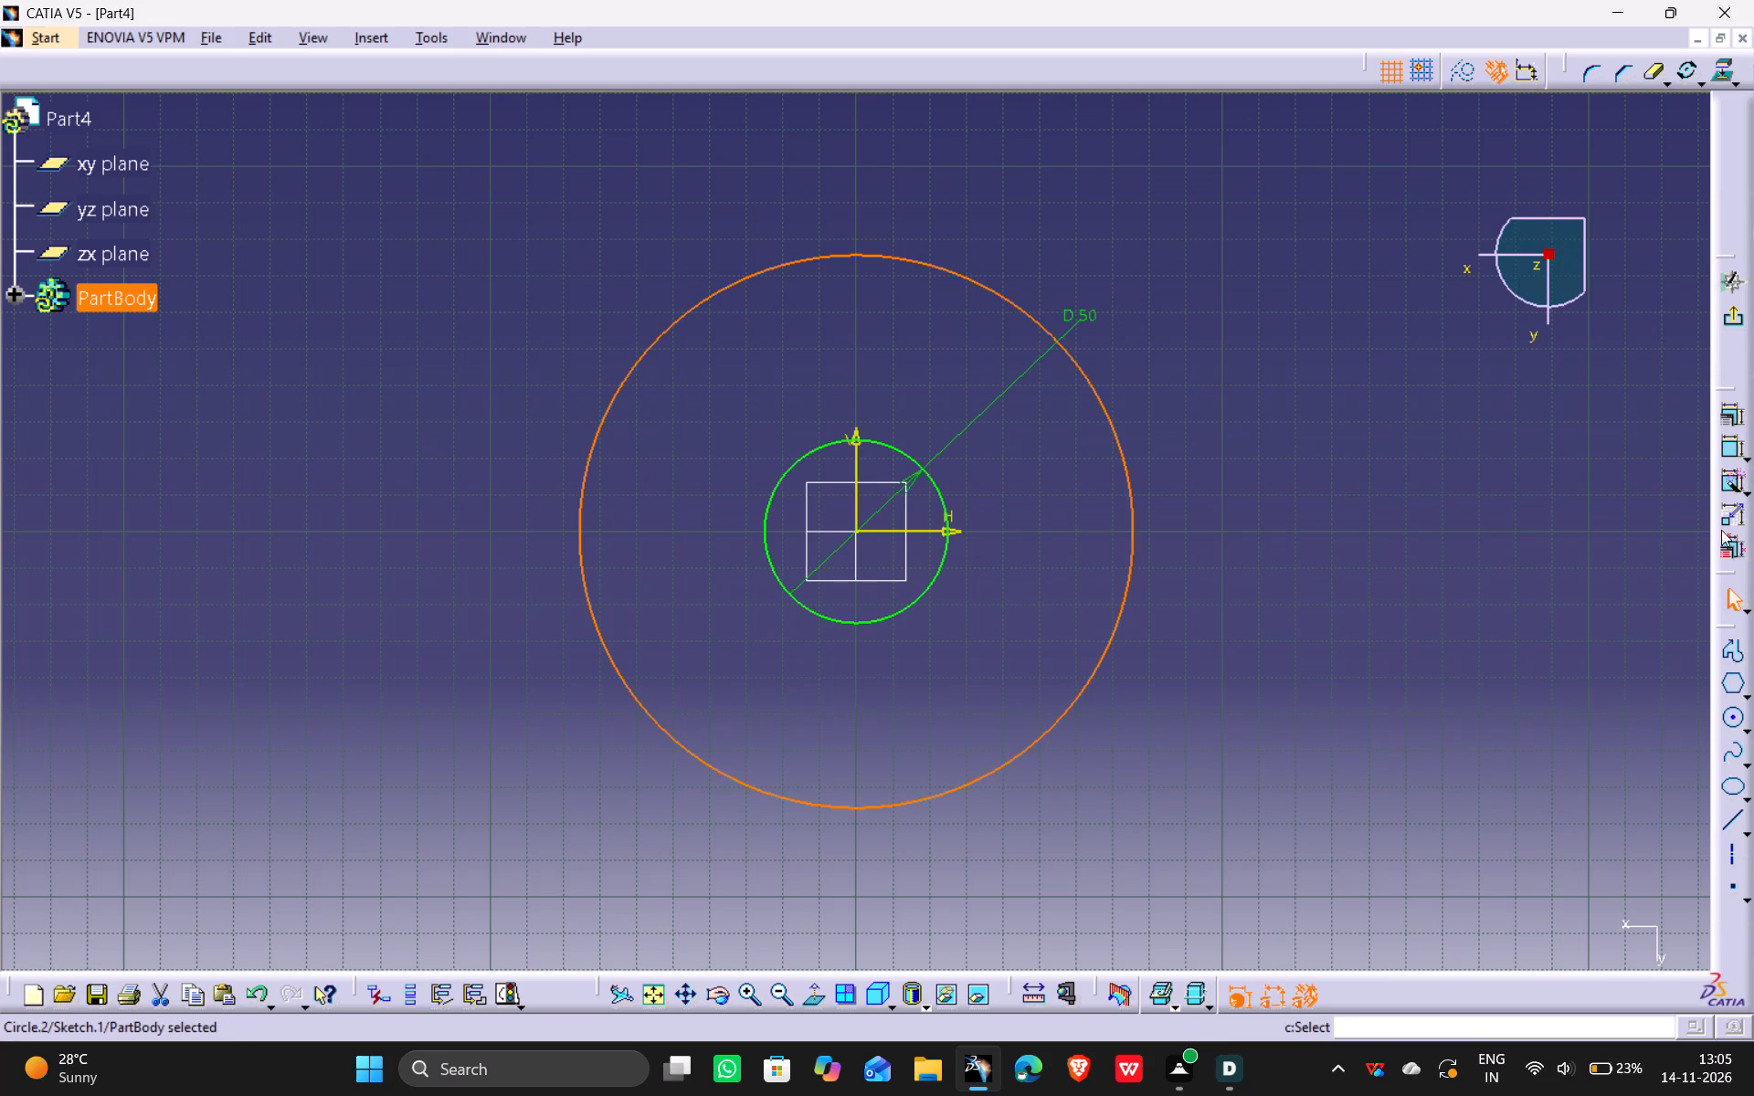
left_click(1725, 450)
left_click(1016, 218)
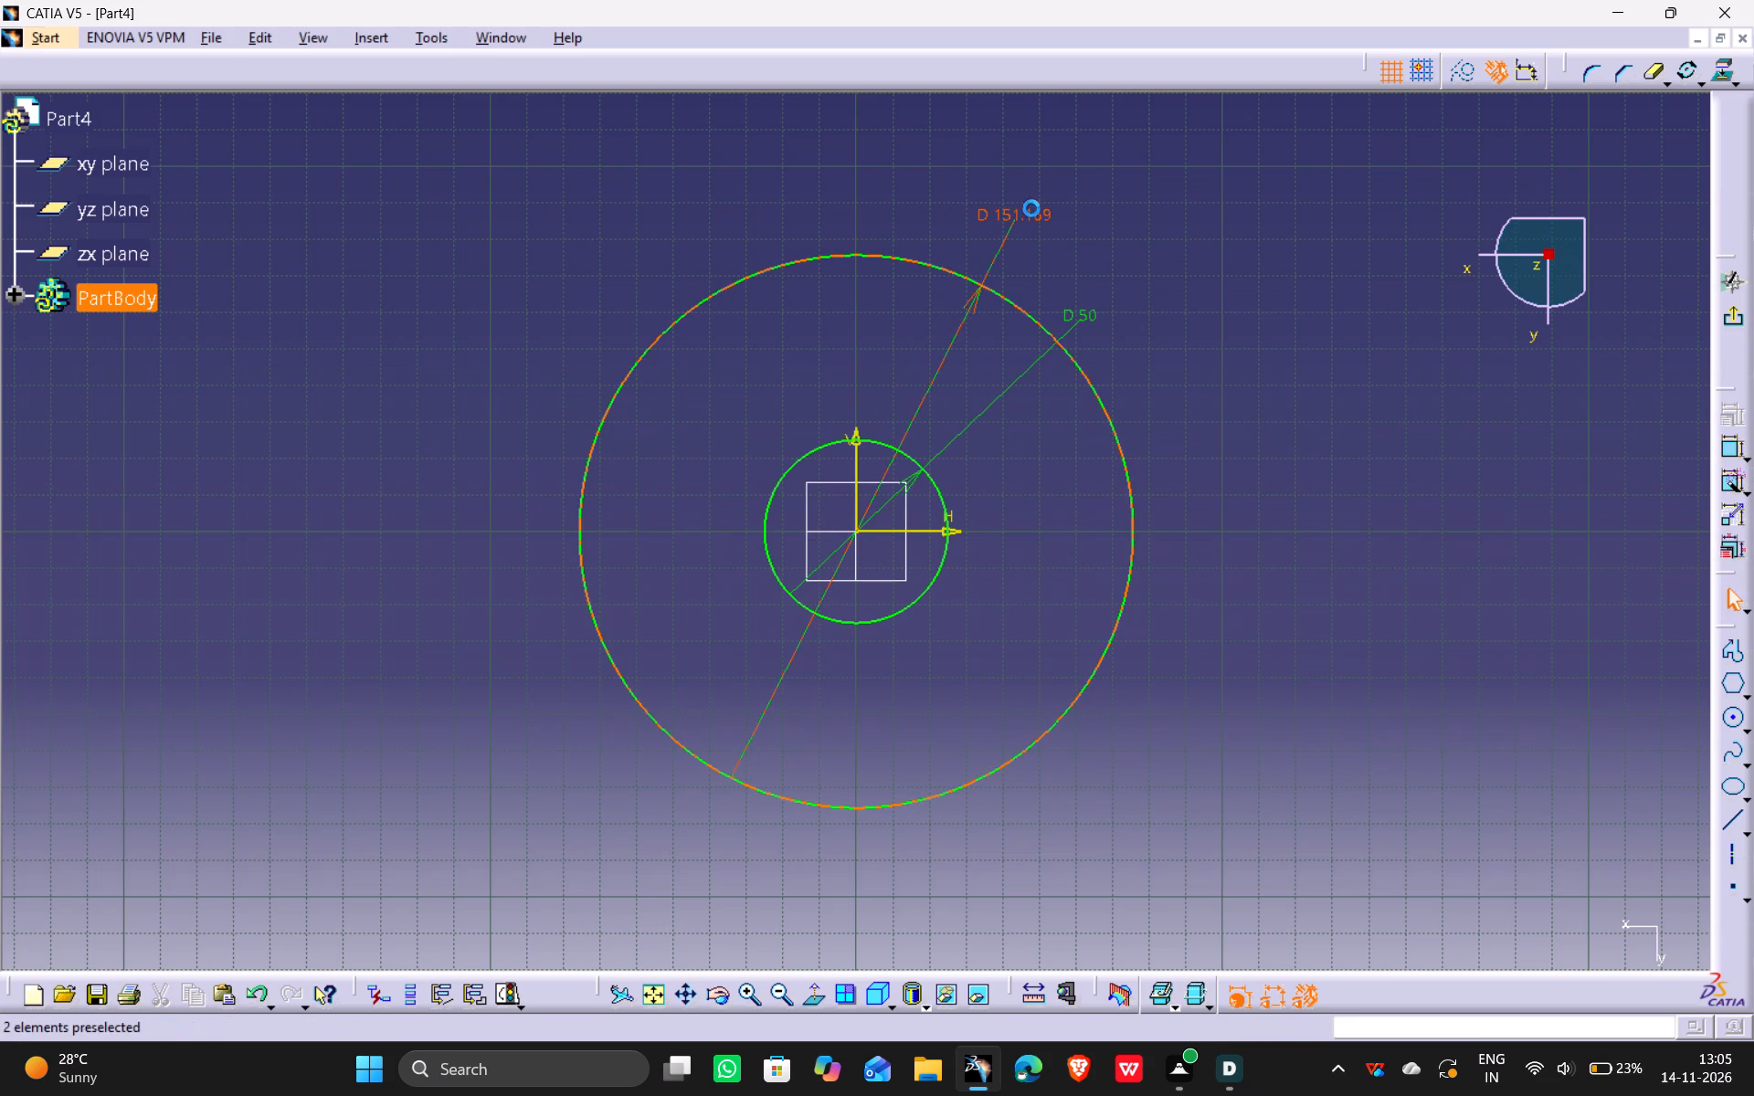
double_click(1017, 210)
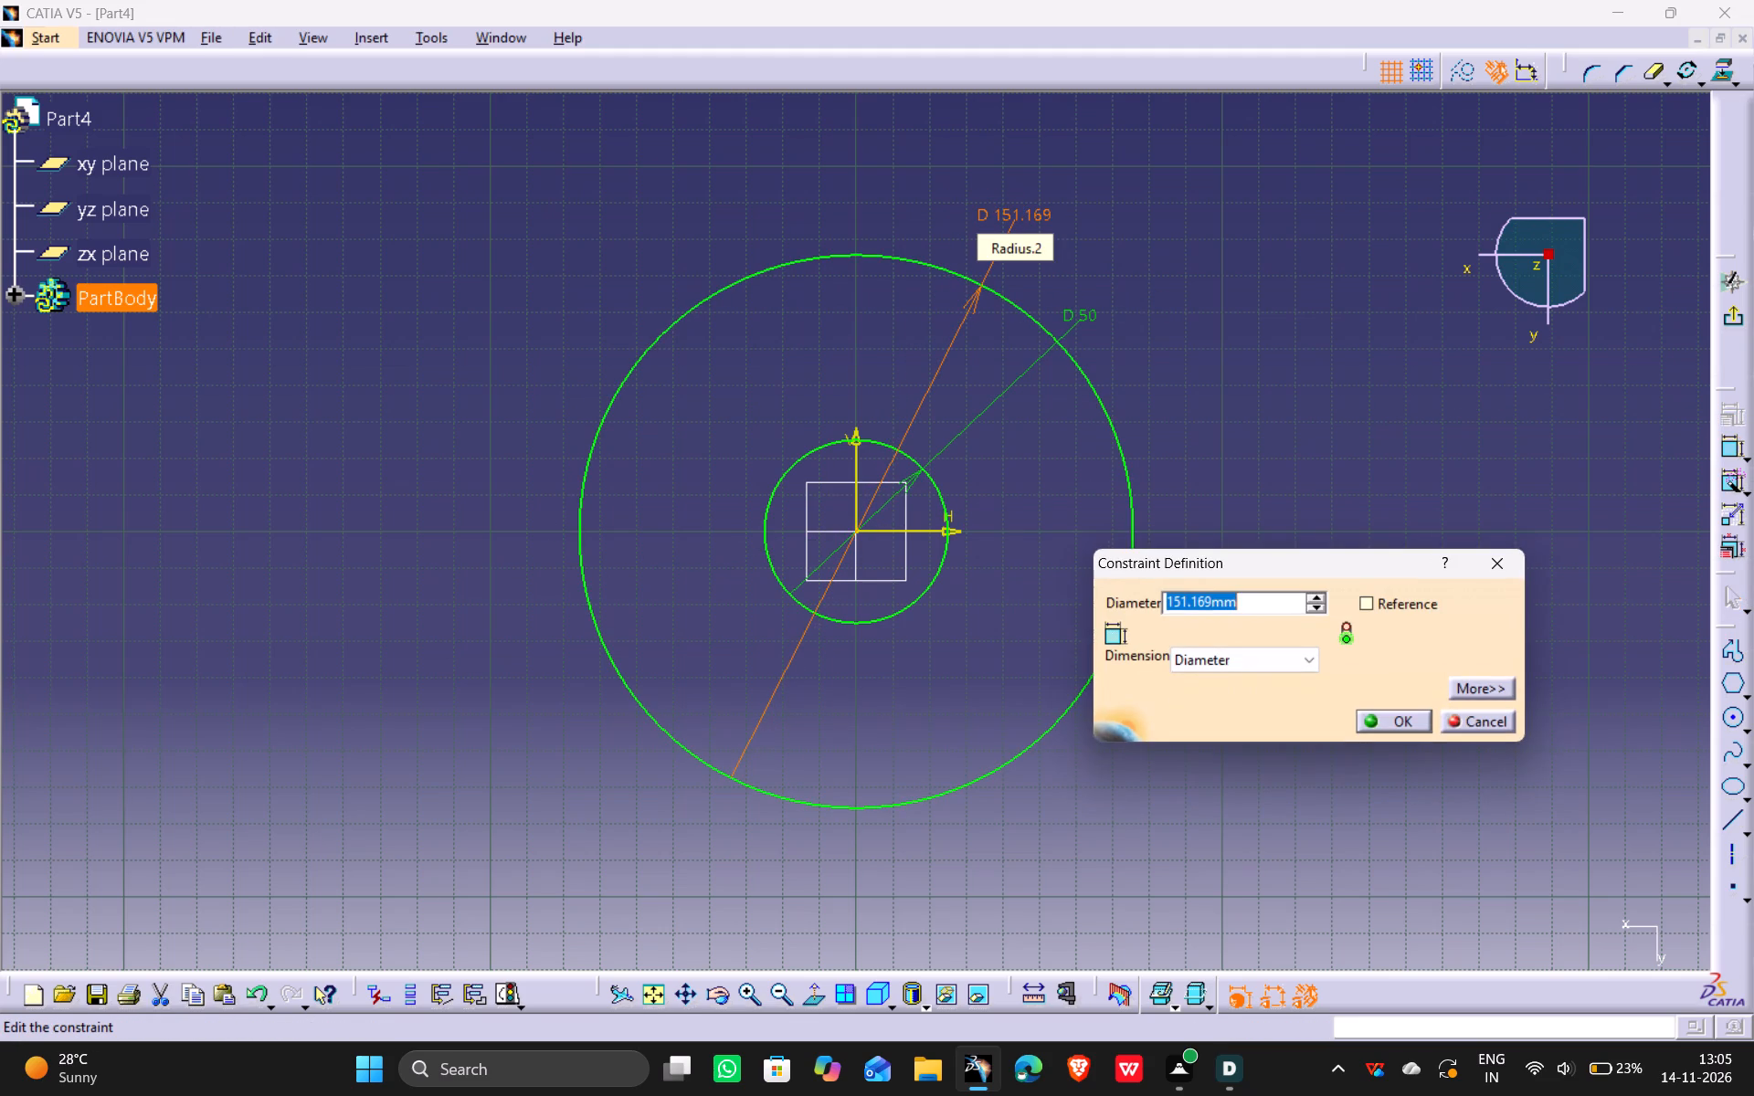
type("90")
key("Return")
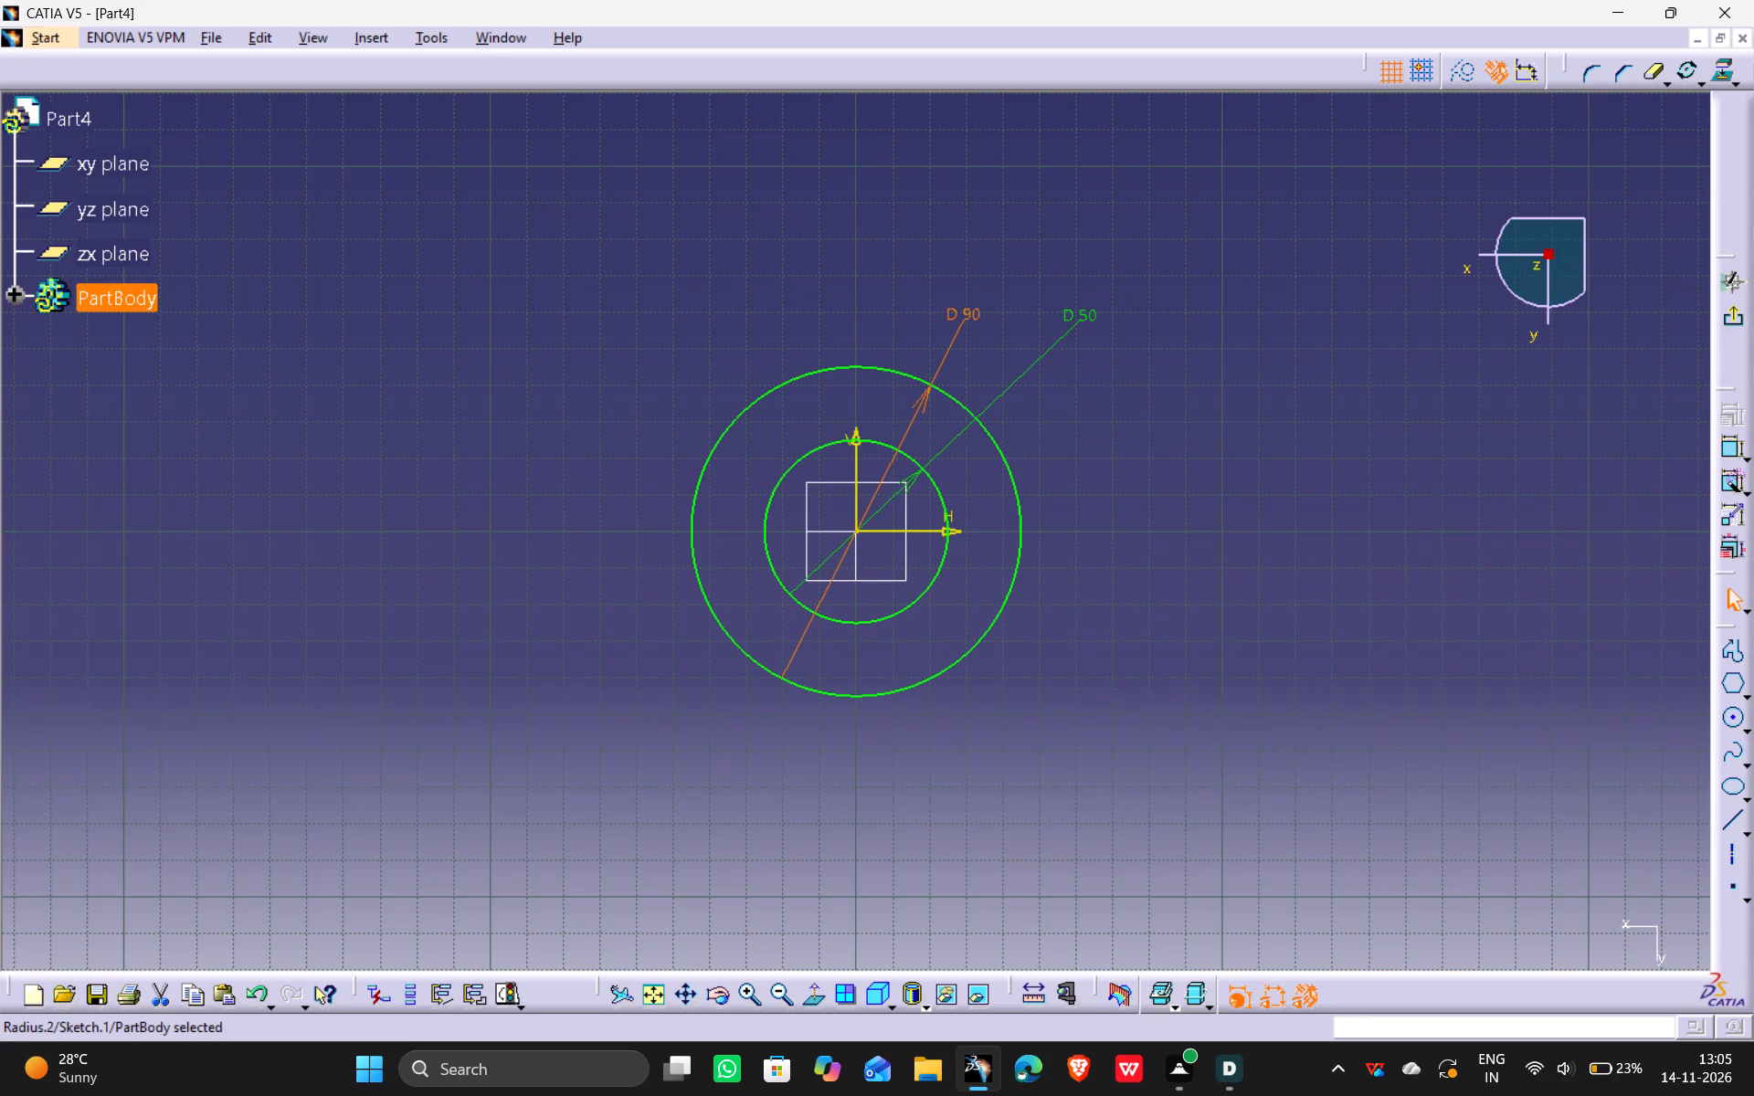
left_click(1095, 543)
Draw a small circle about 9 mm in diameter, centred on the vertical axis about 34.6 mm above the origin.
middle_click_drag(825, 813, 804, 750, "ctrl")
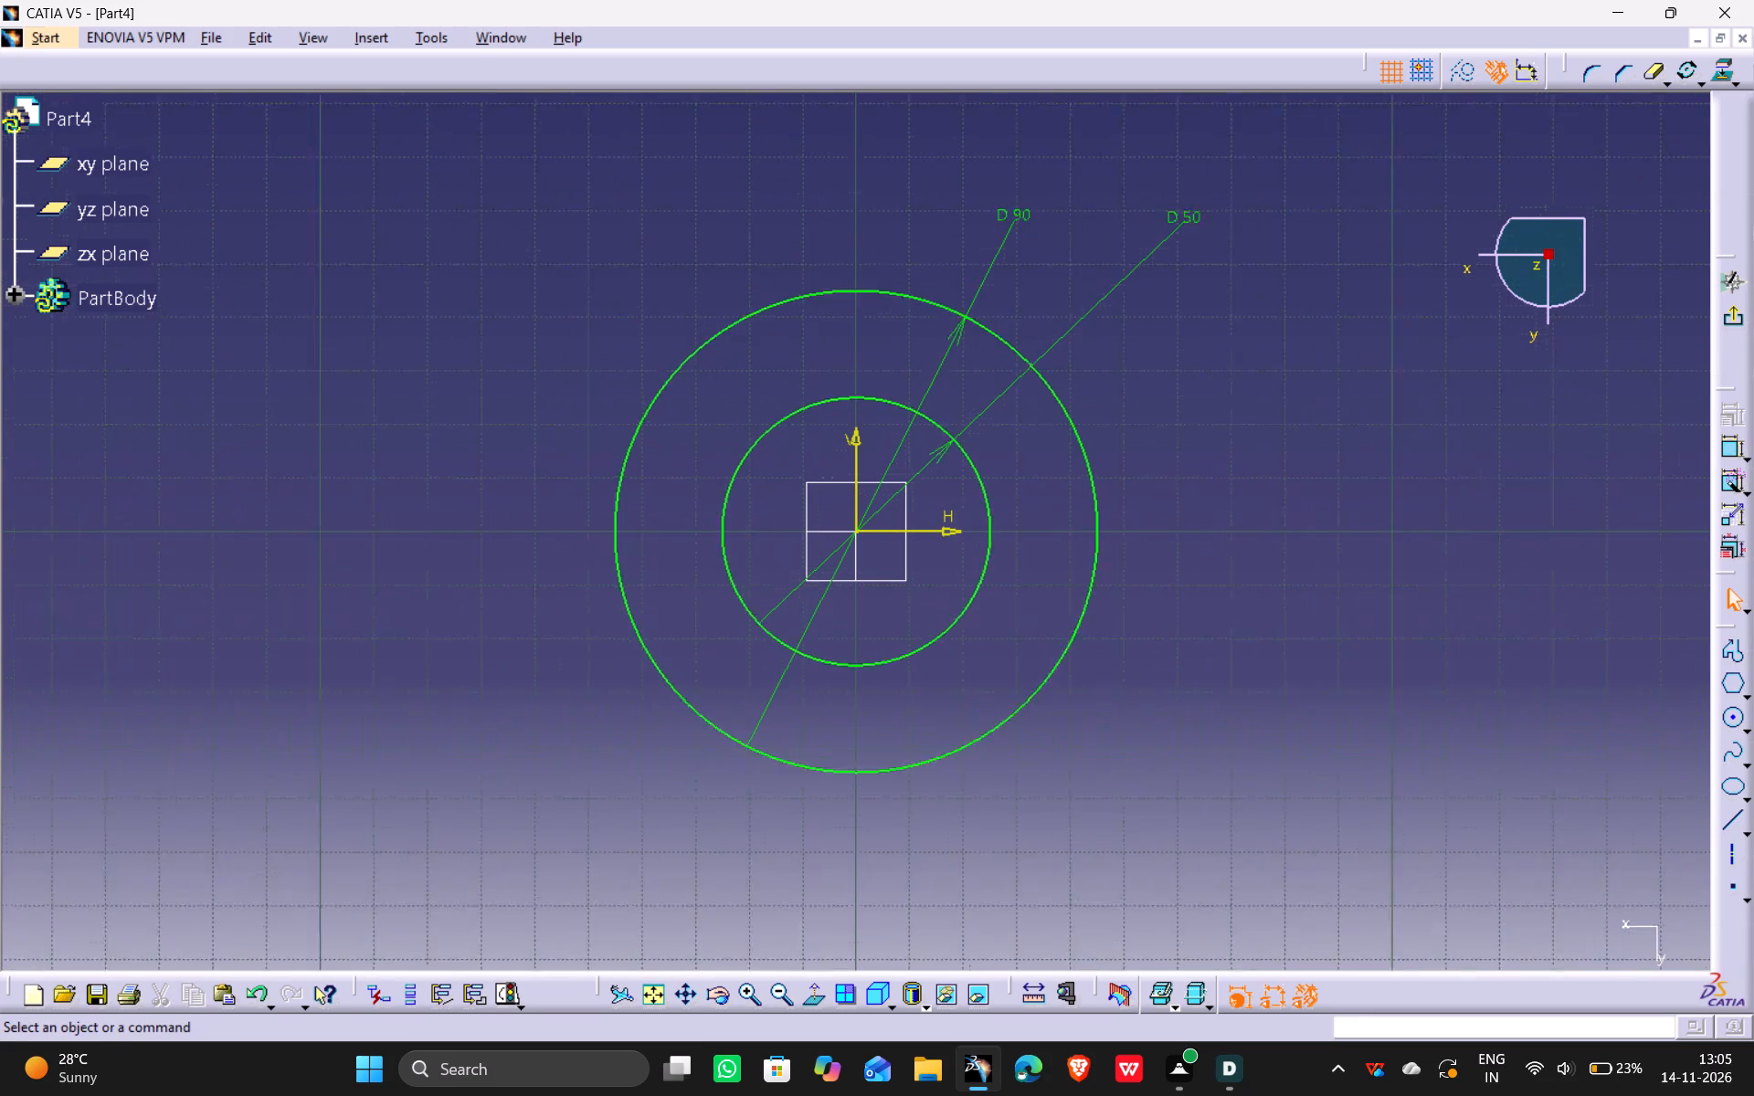
middle_click_drag(804, 750, 801, 737, "ctrl")
left_click(1726, 722)
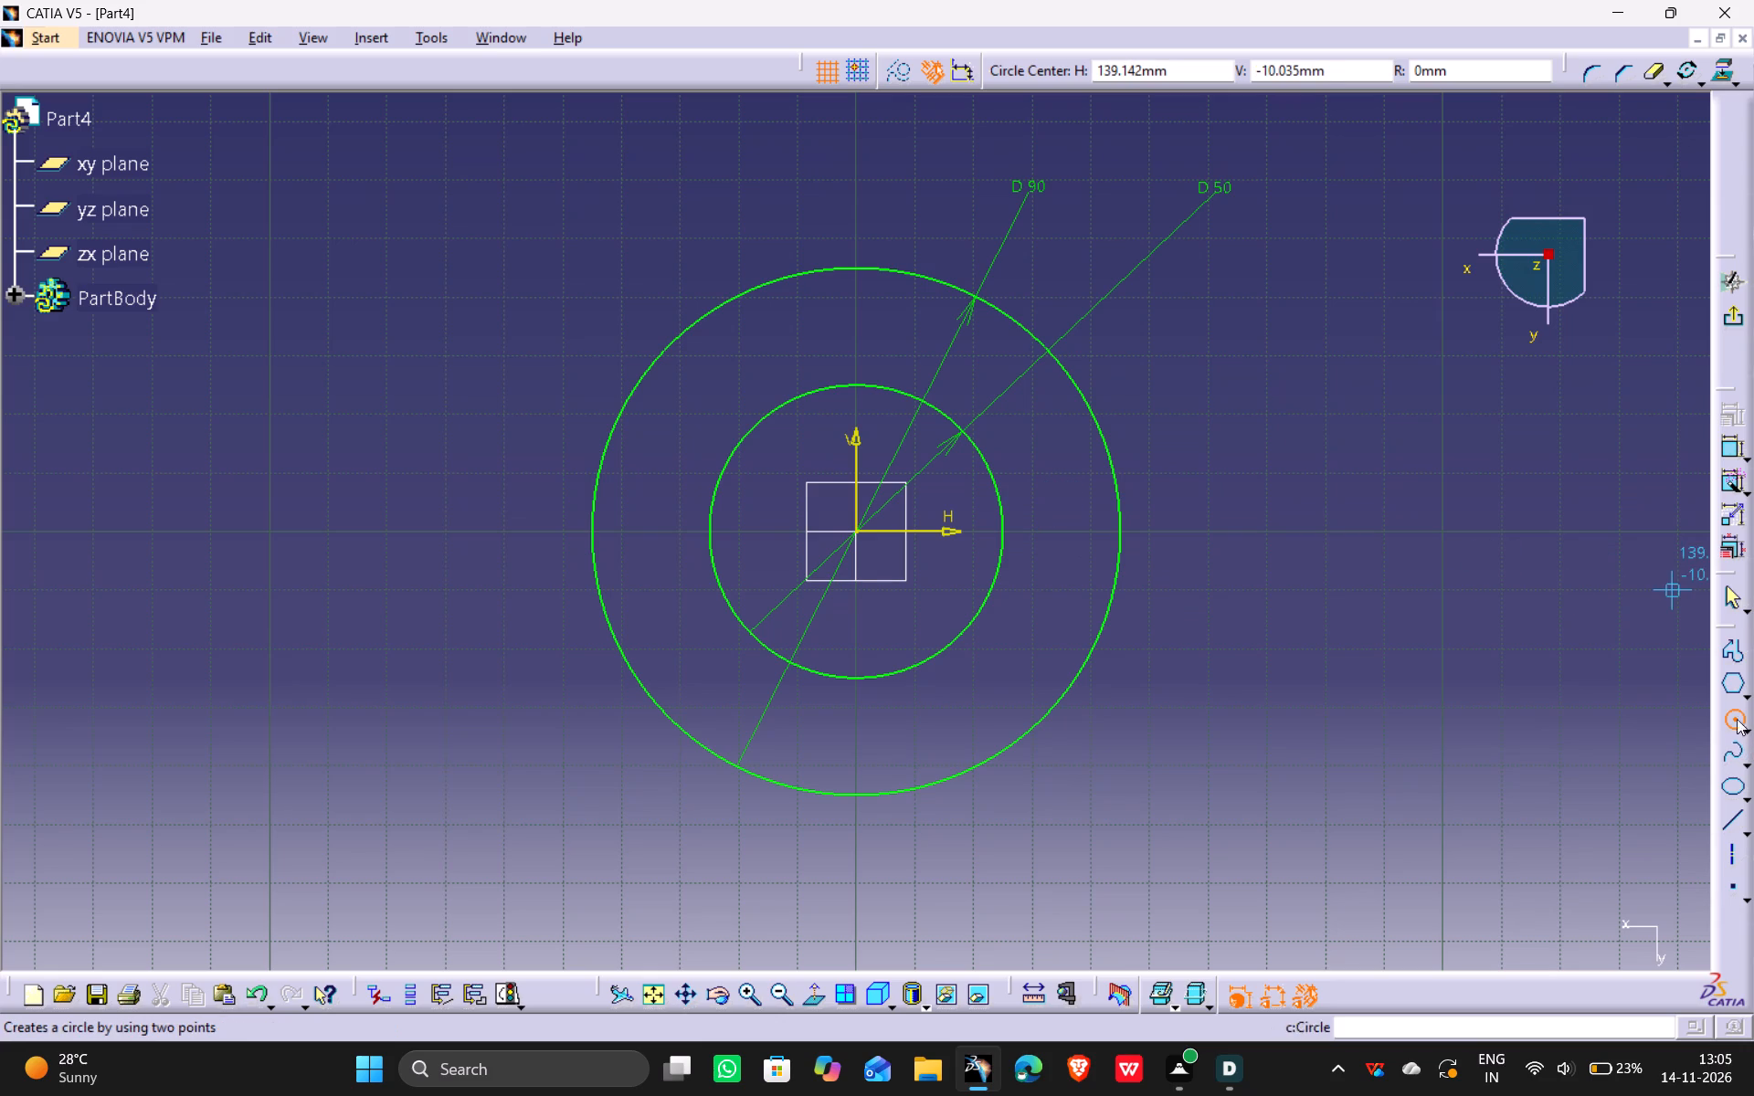
left_click(857, 327)
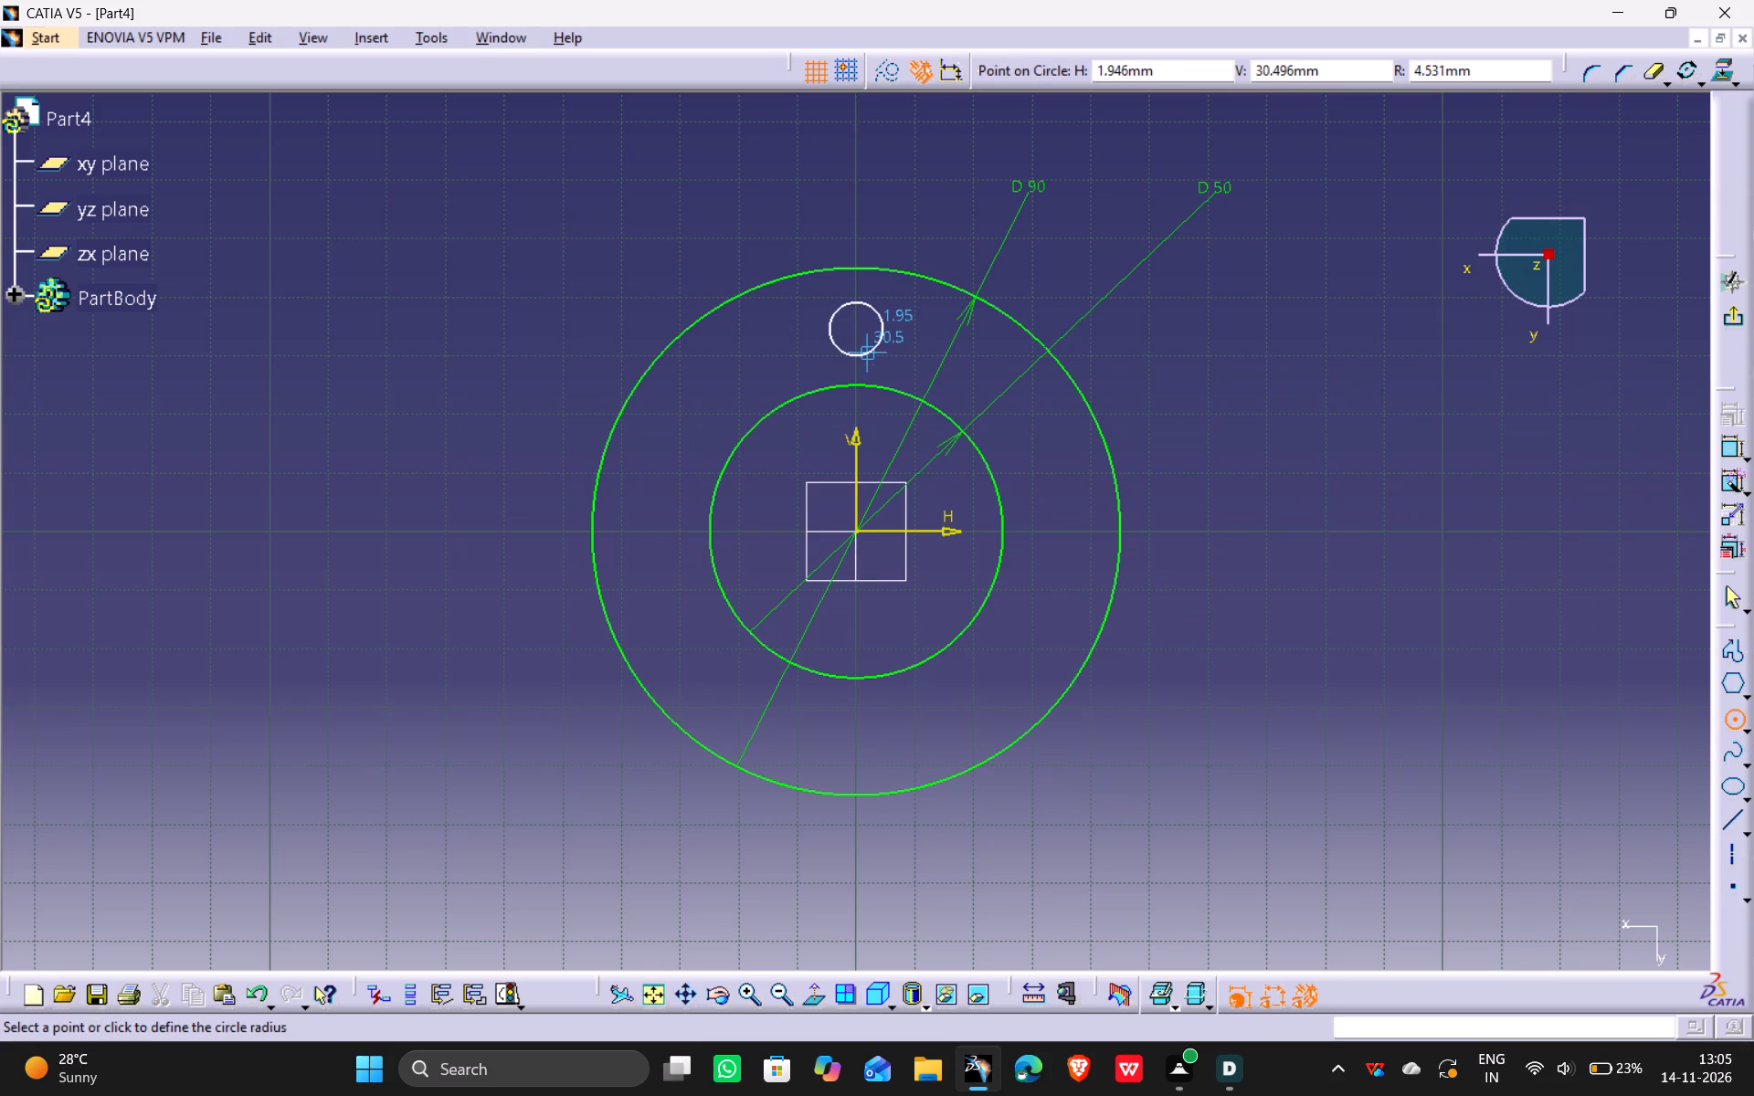
left_click(868, 353)
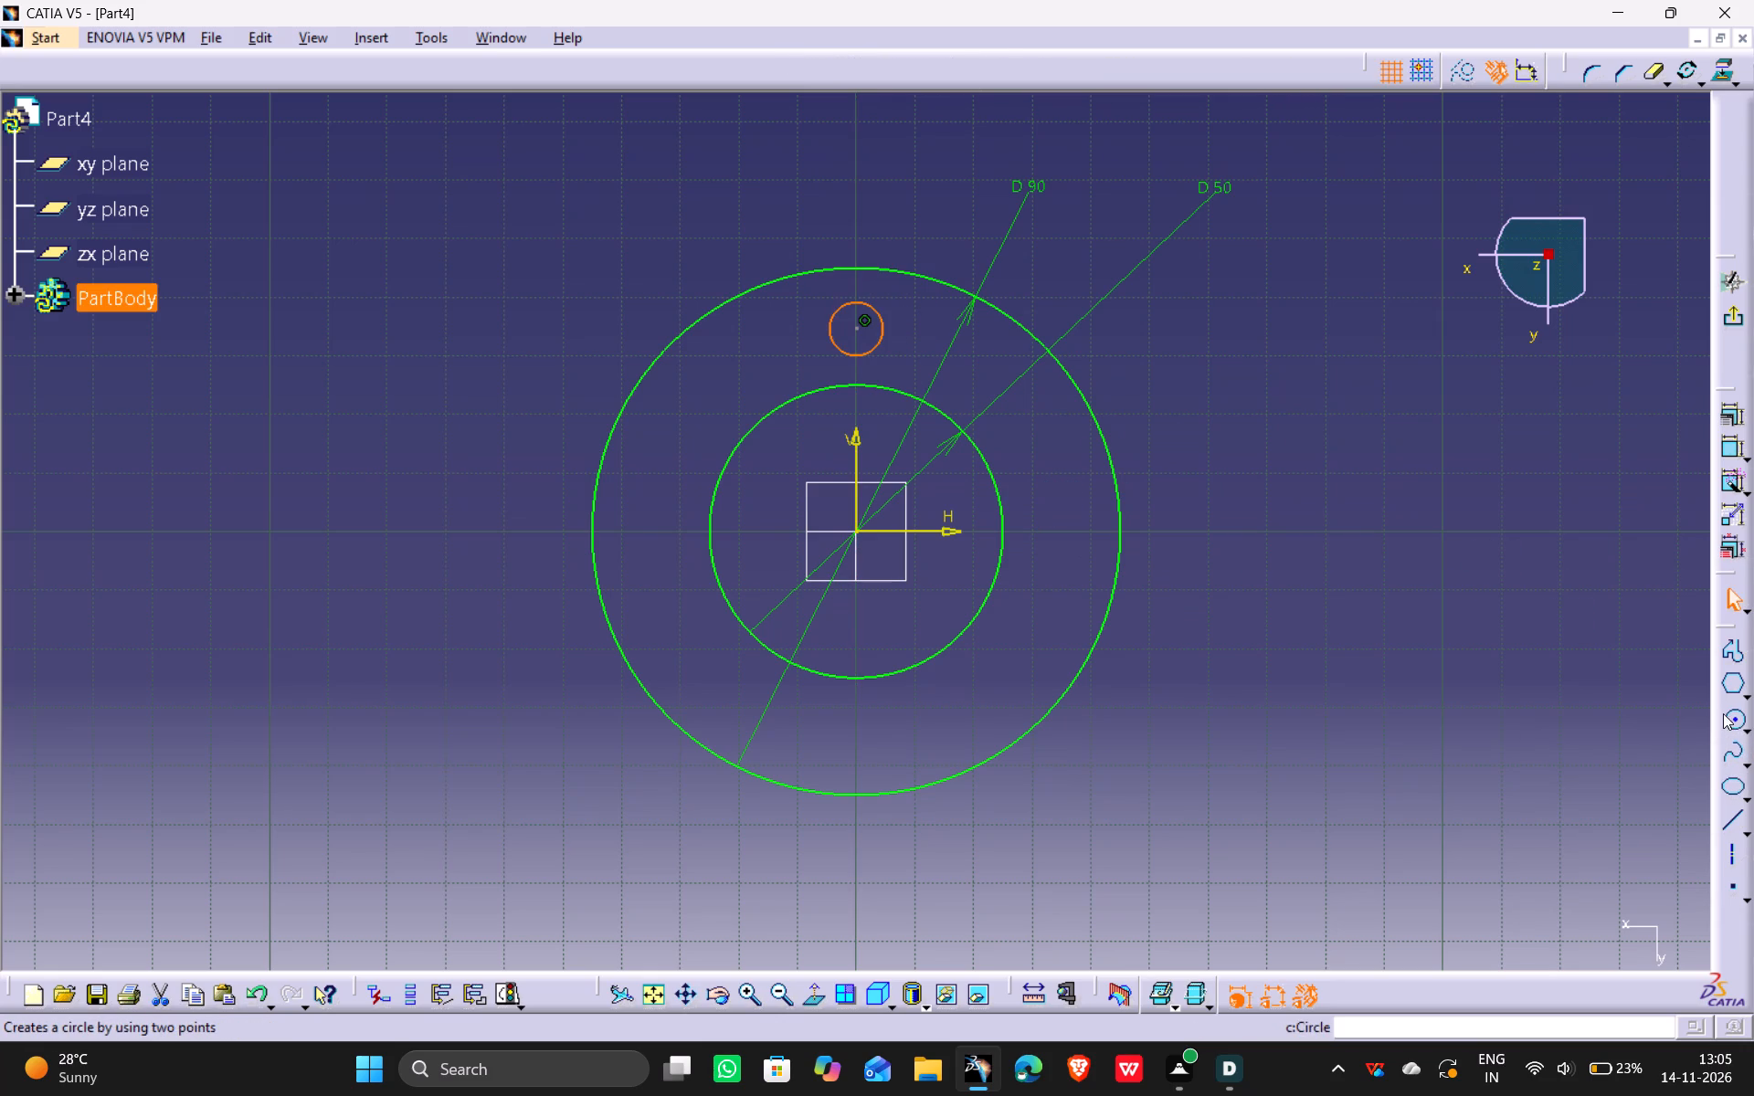
Draw a circle centred on the origin through the small circle's centre, about 69 mm in diameter, and convert it to construction geometry.
left_click(1724, 715)
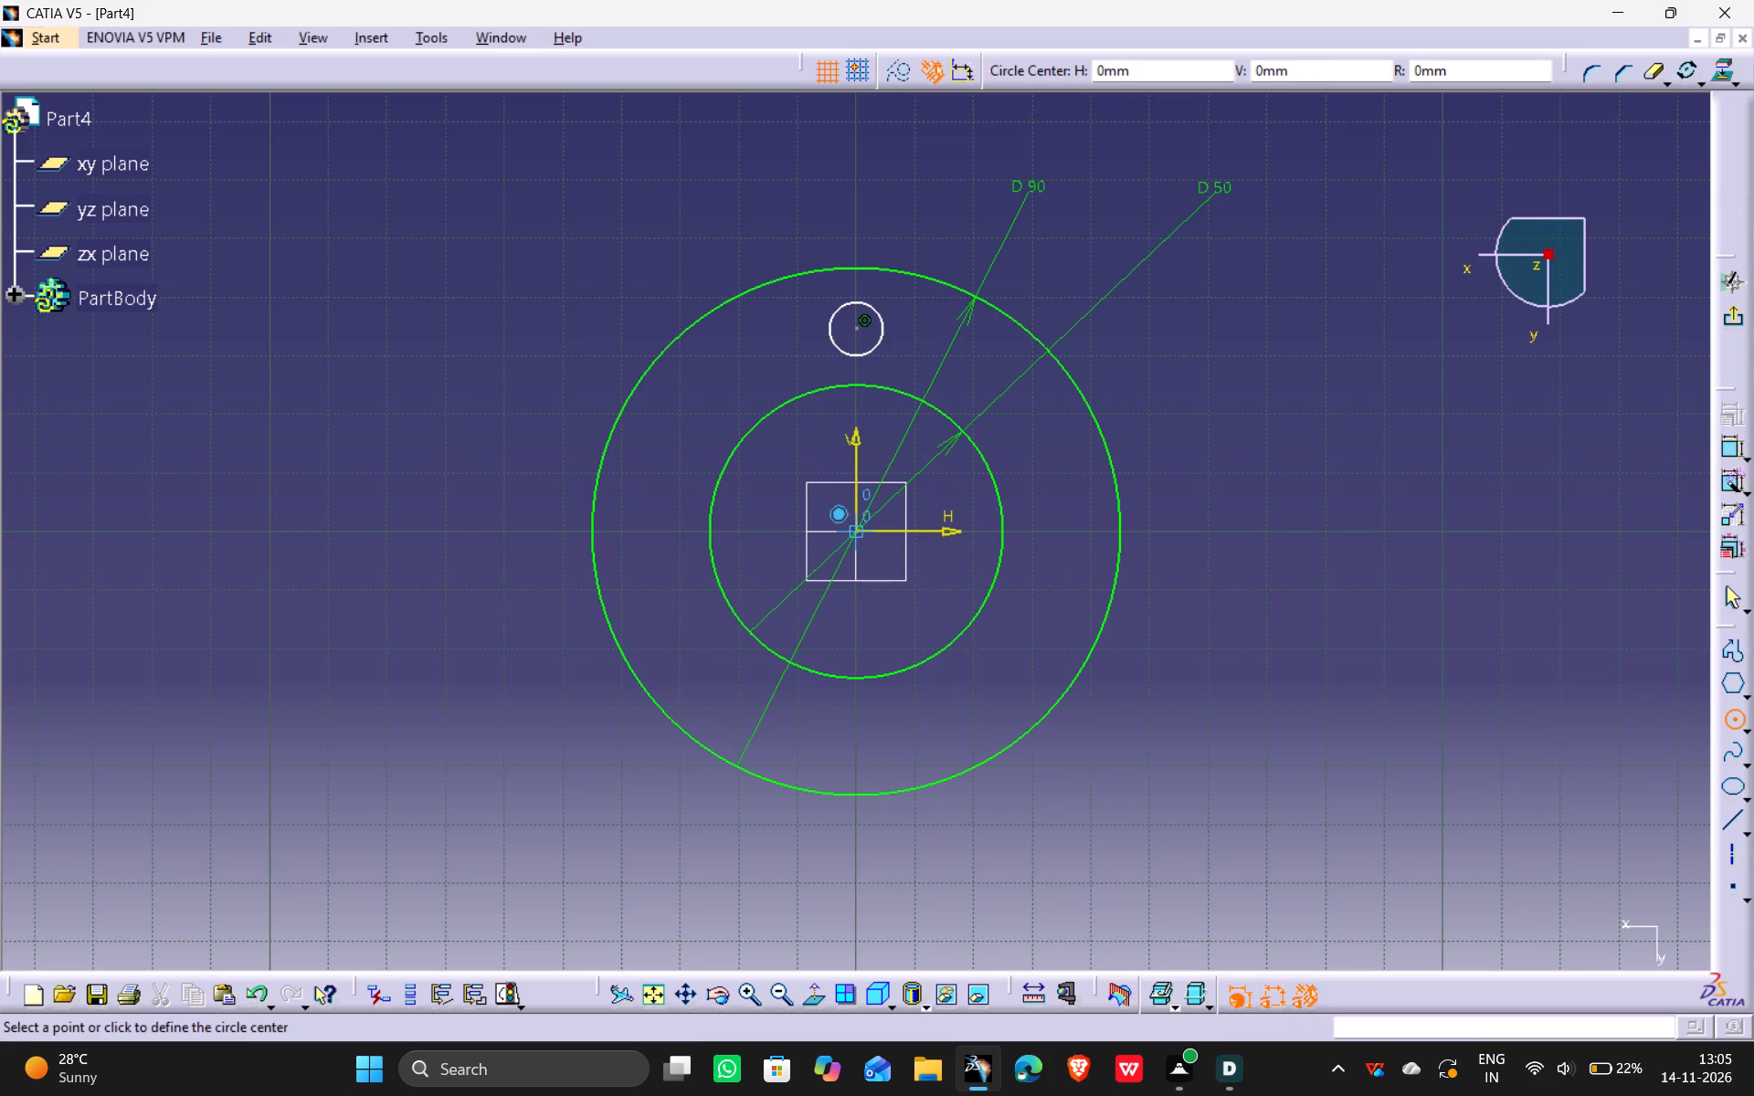
left_click(858, 532)
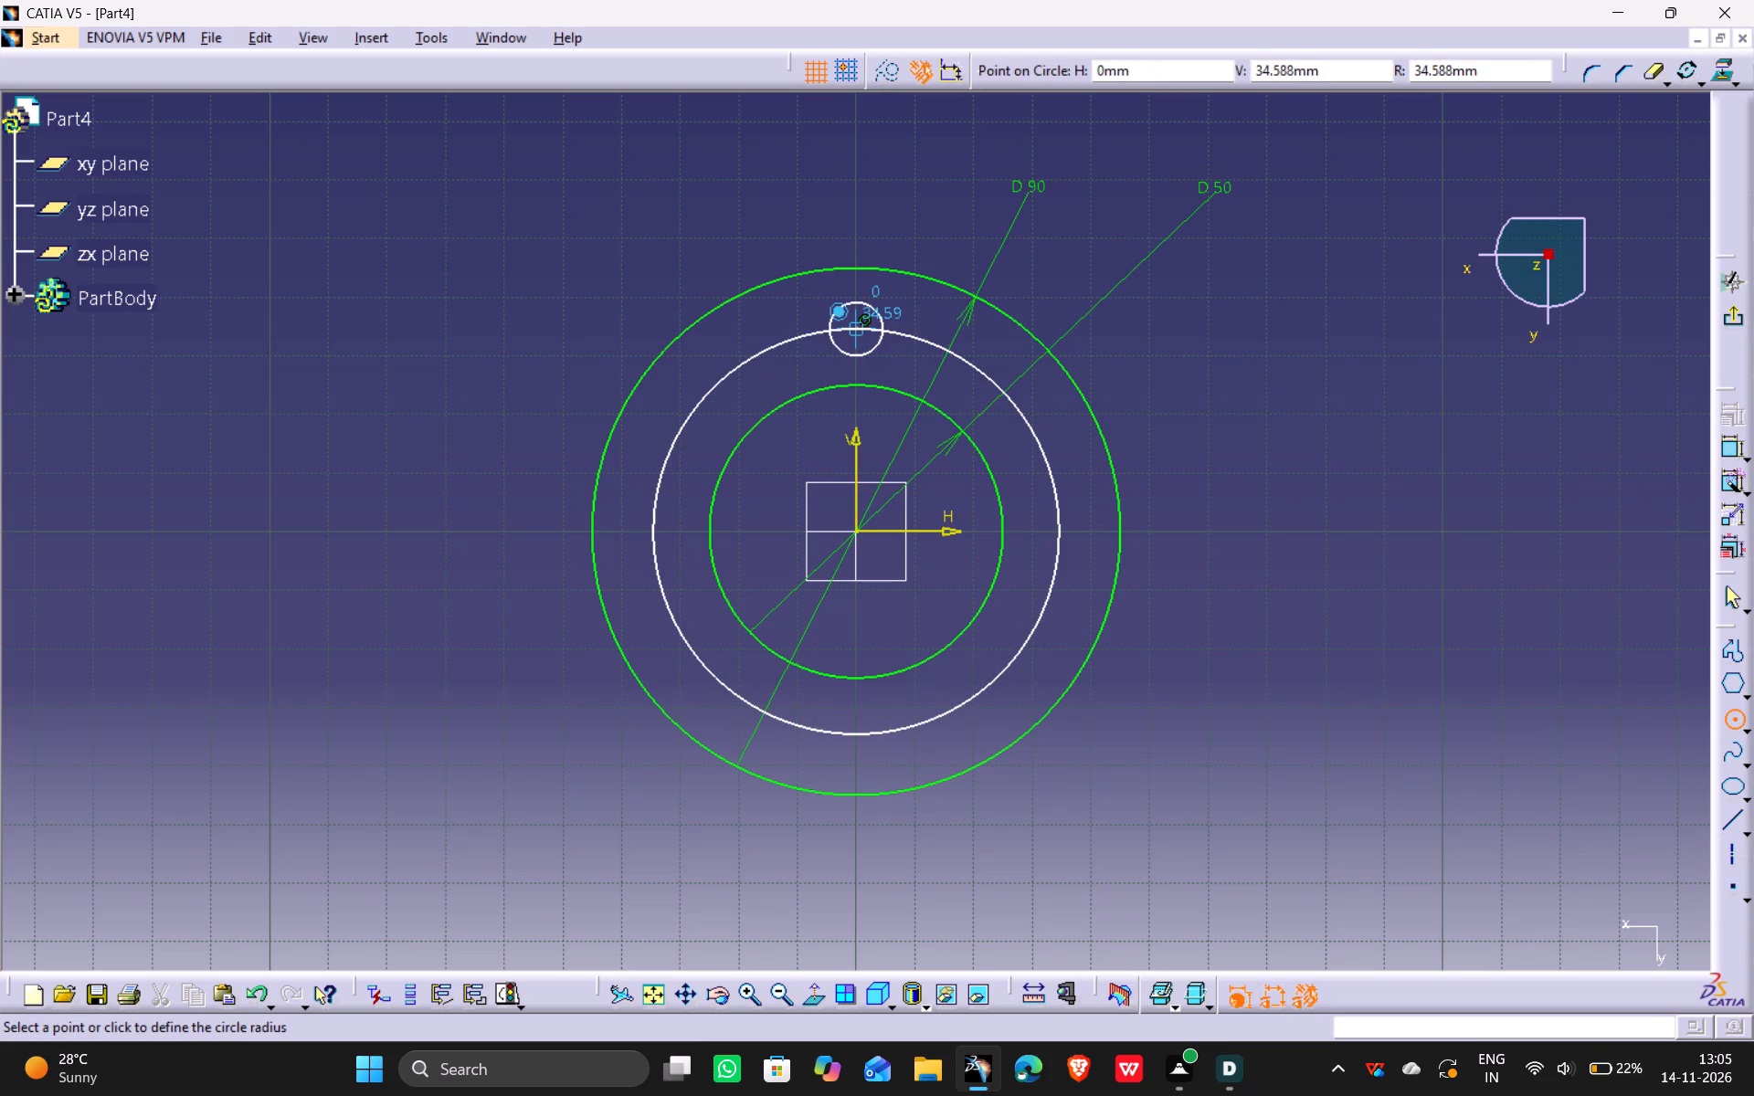
left_click(862, 326)
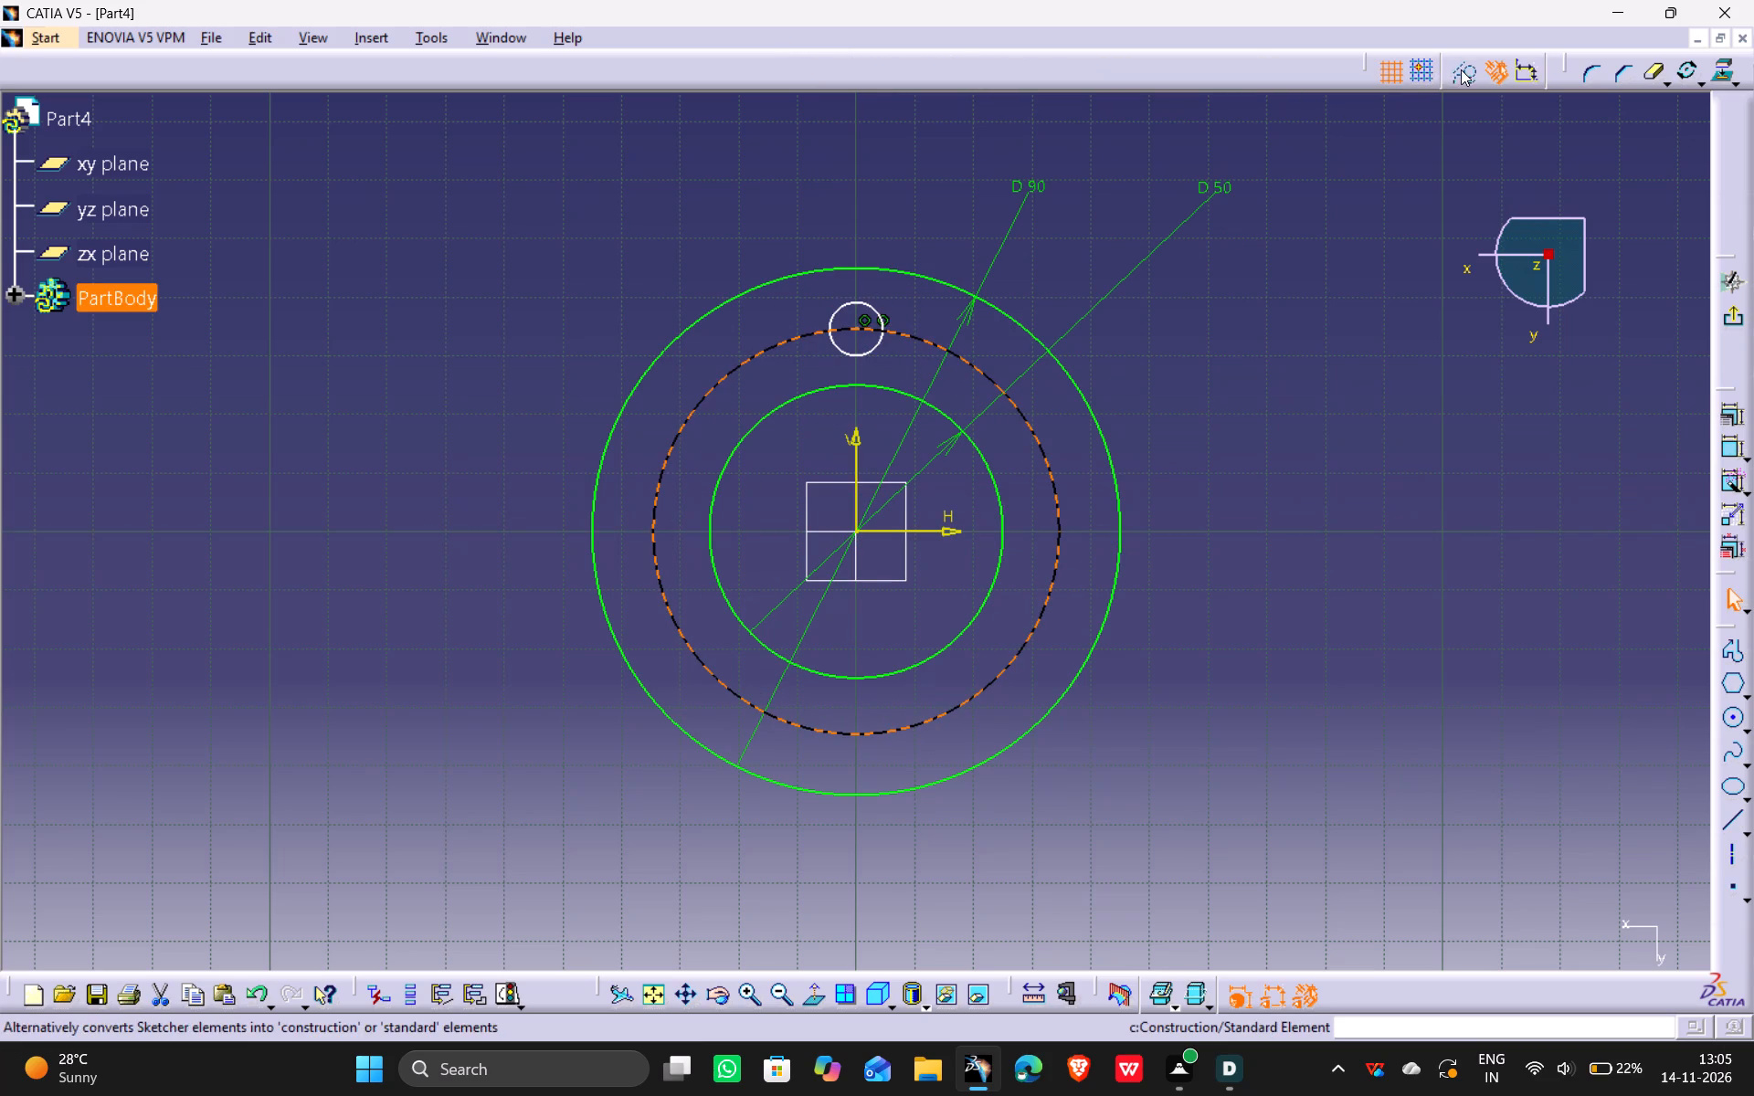
left_click(1463, 69)
left_click(1225, 406)
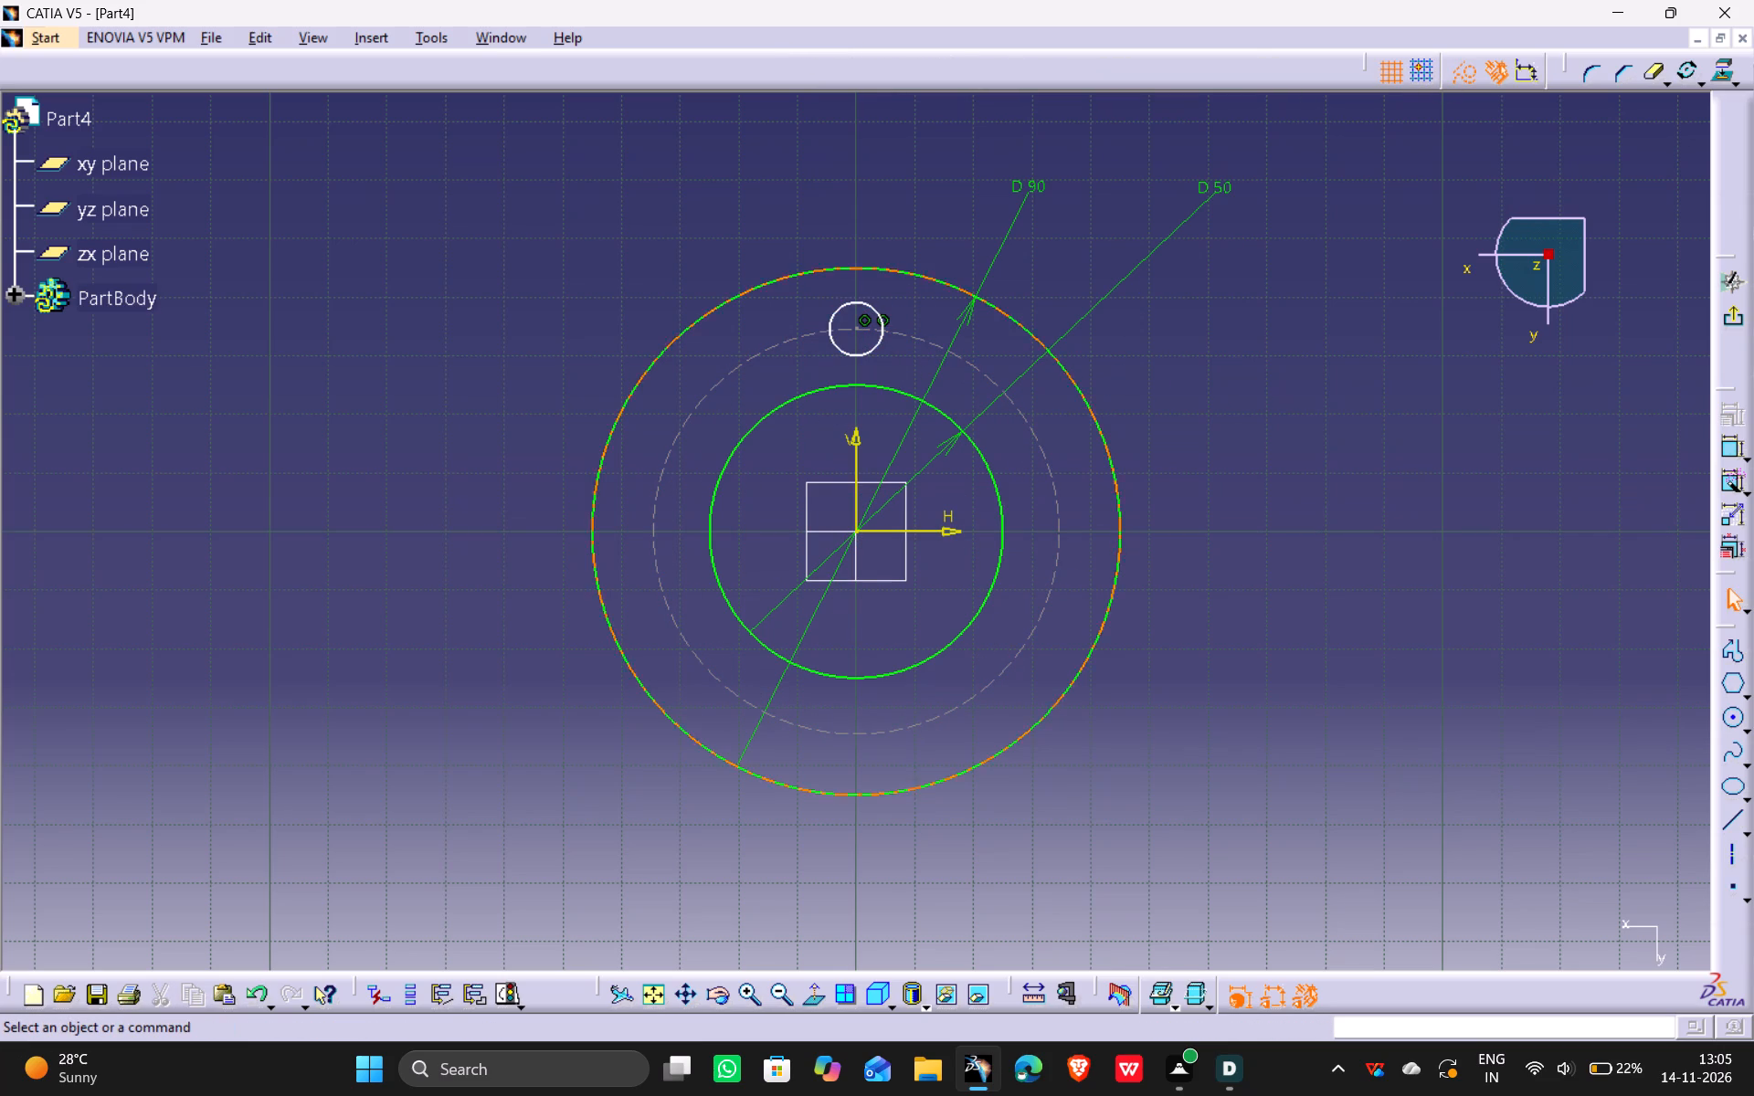
left_click(1468, 75)
left_click(1284, 345)
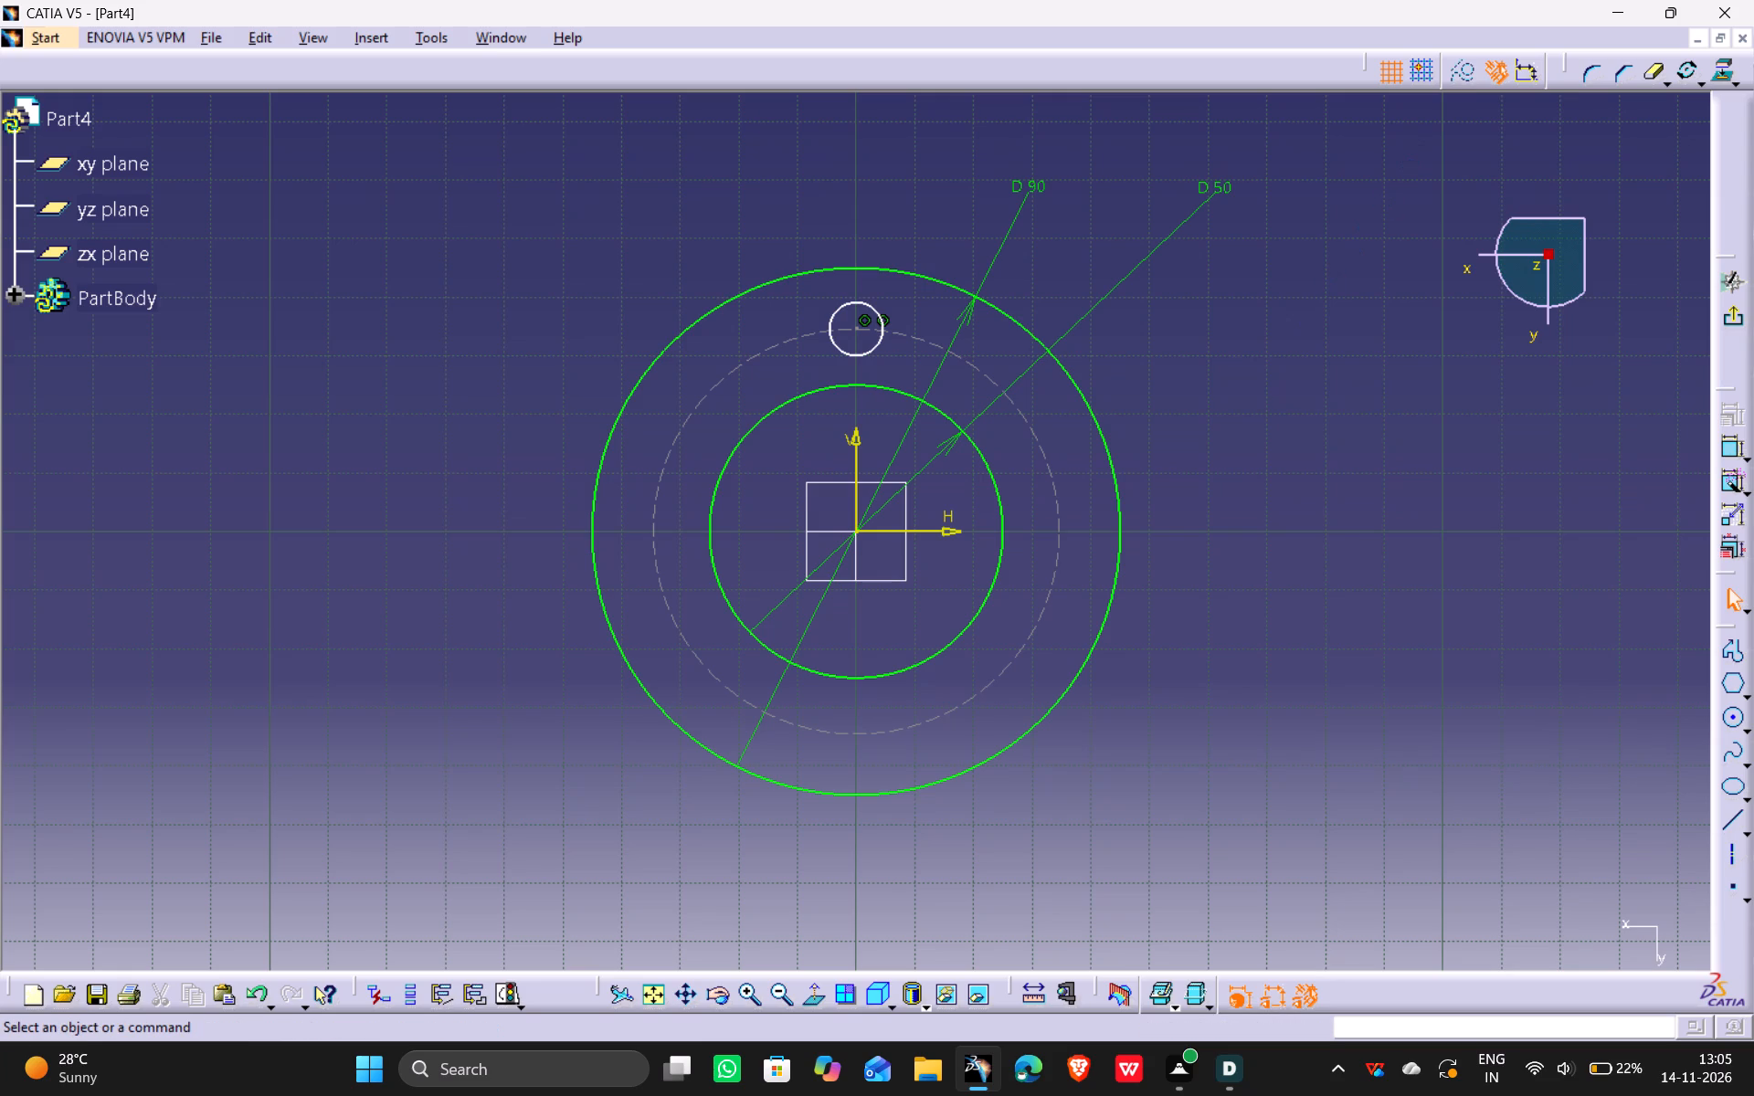
Dimension the construction circle's diameter and set it to 74 mm.
left_click(909, 341)
left_click(1728, 448)
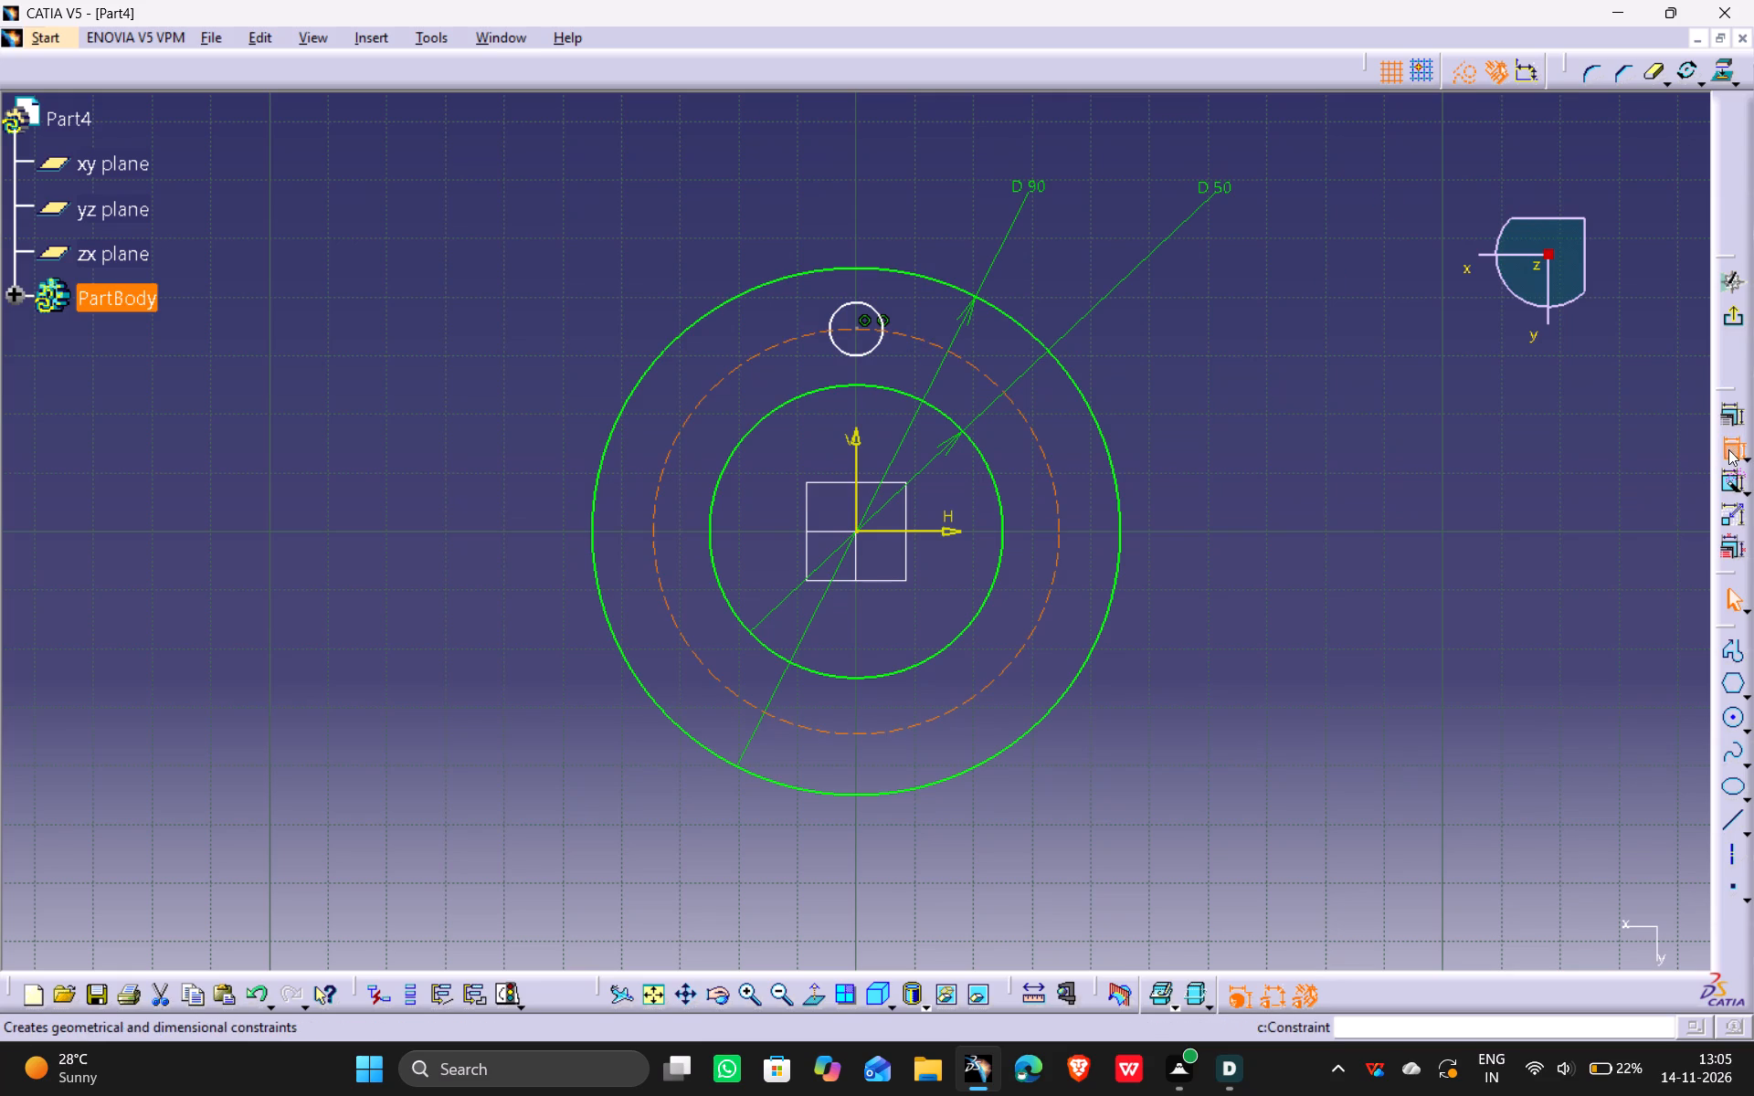
left_click(937, 211)
double_click(935, 205)
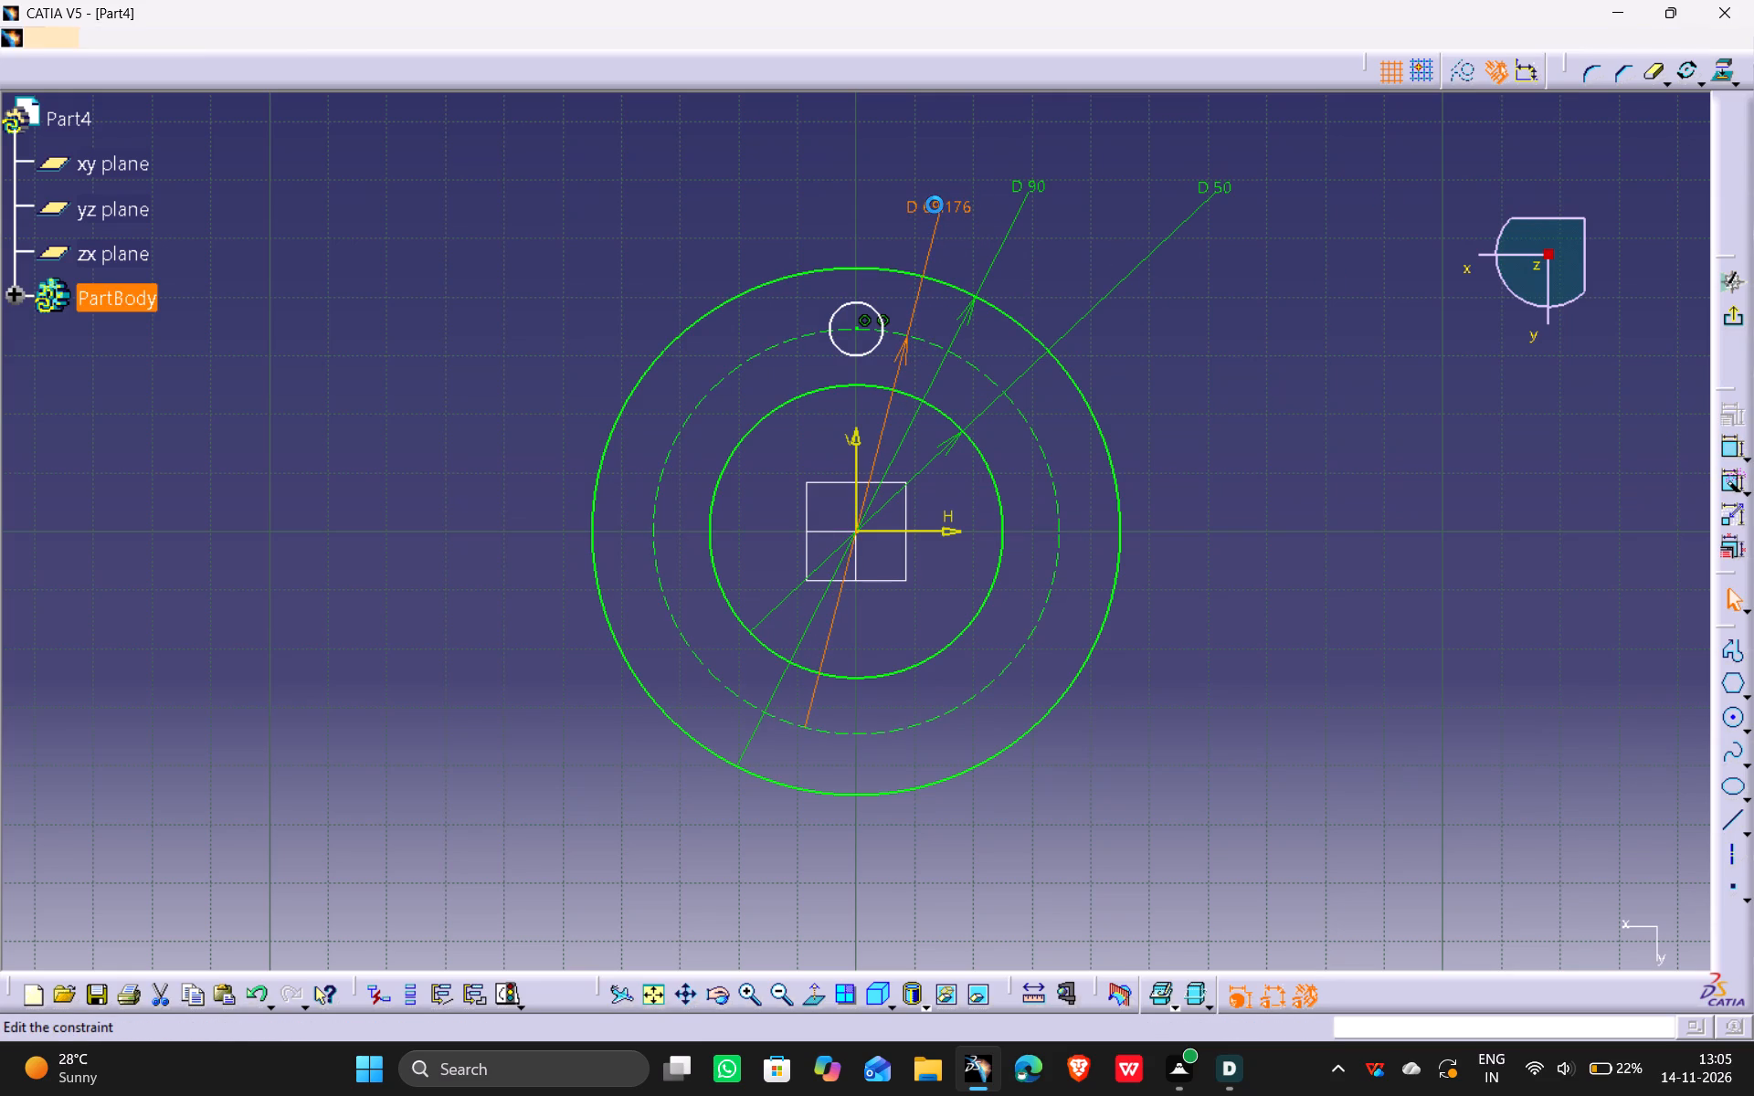
type("74")
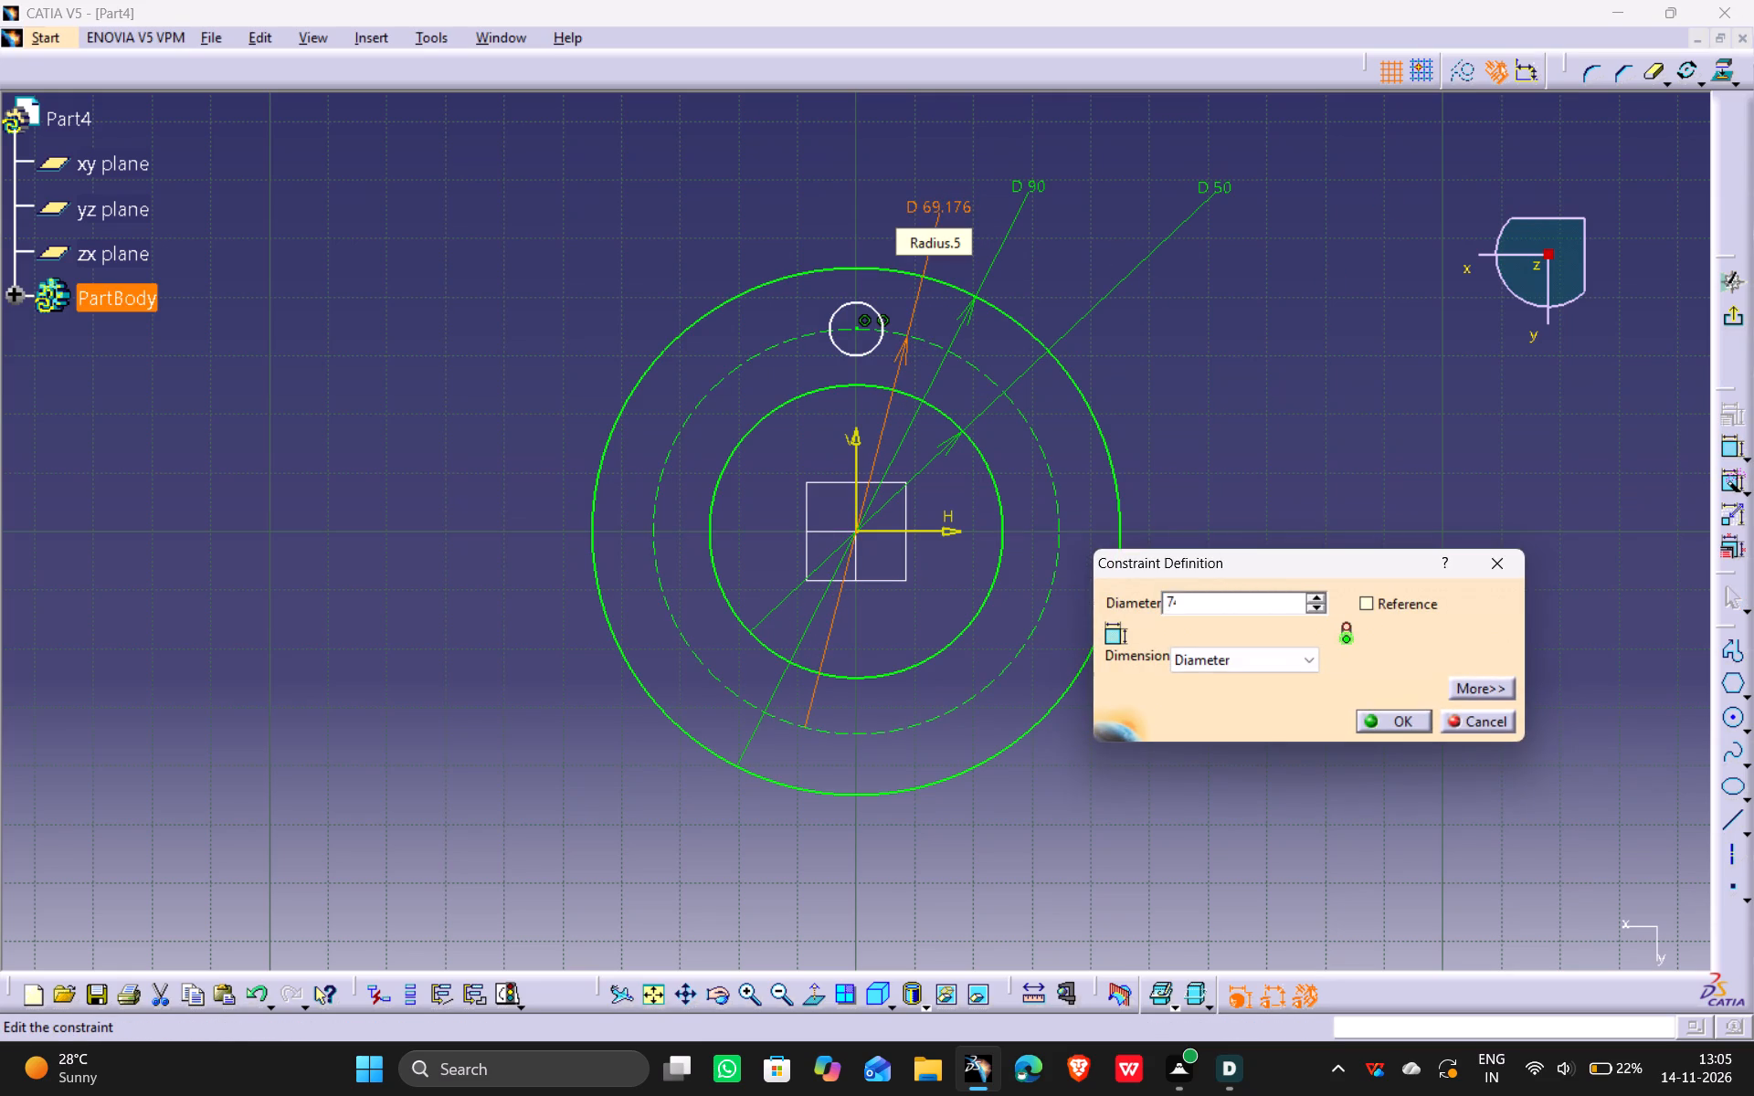
key("Return")
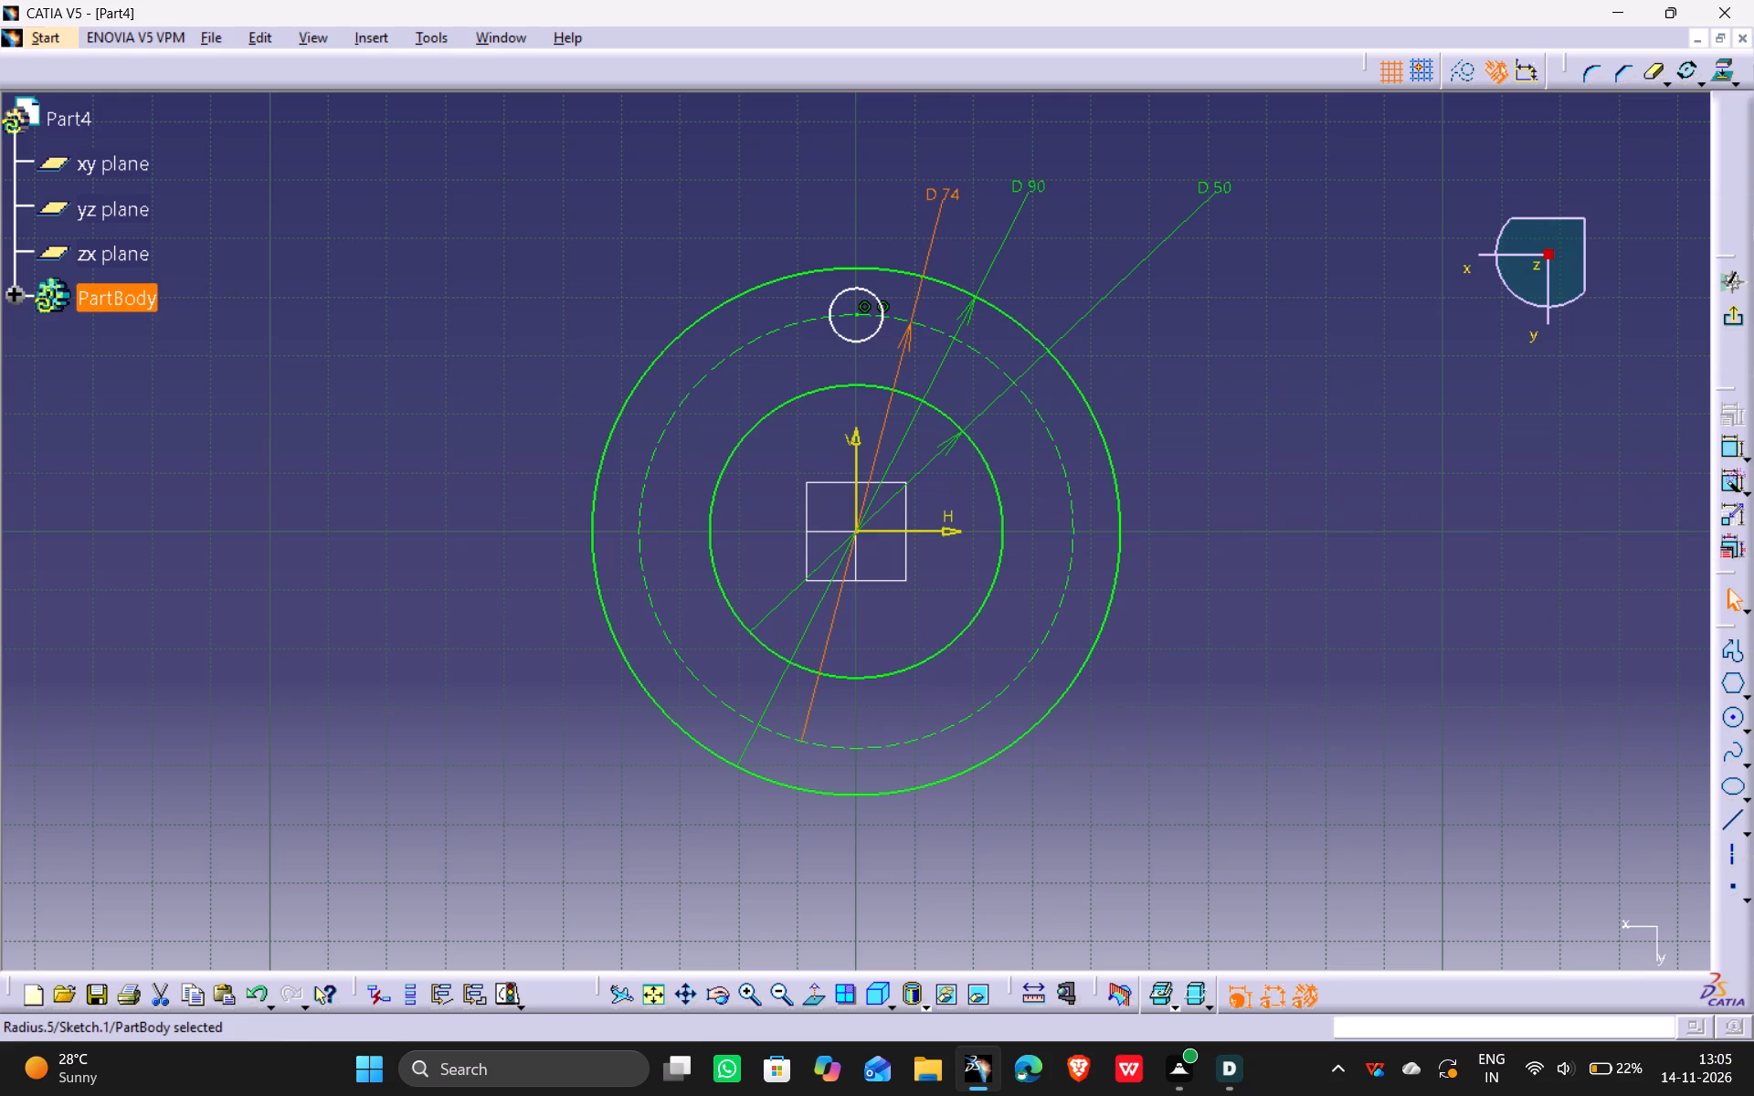
Dimension the small hole circle's diameter and set it to 6 mm.
left_click(864, 337)
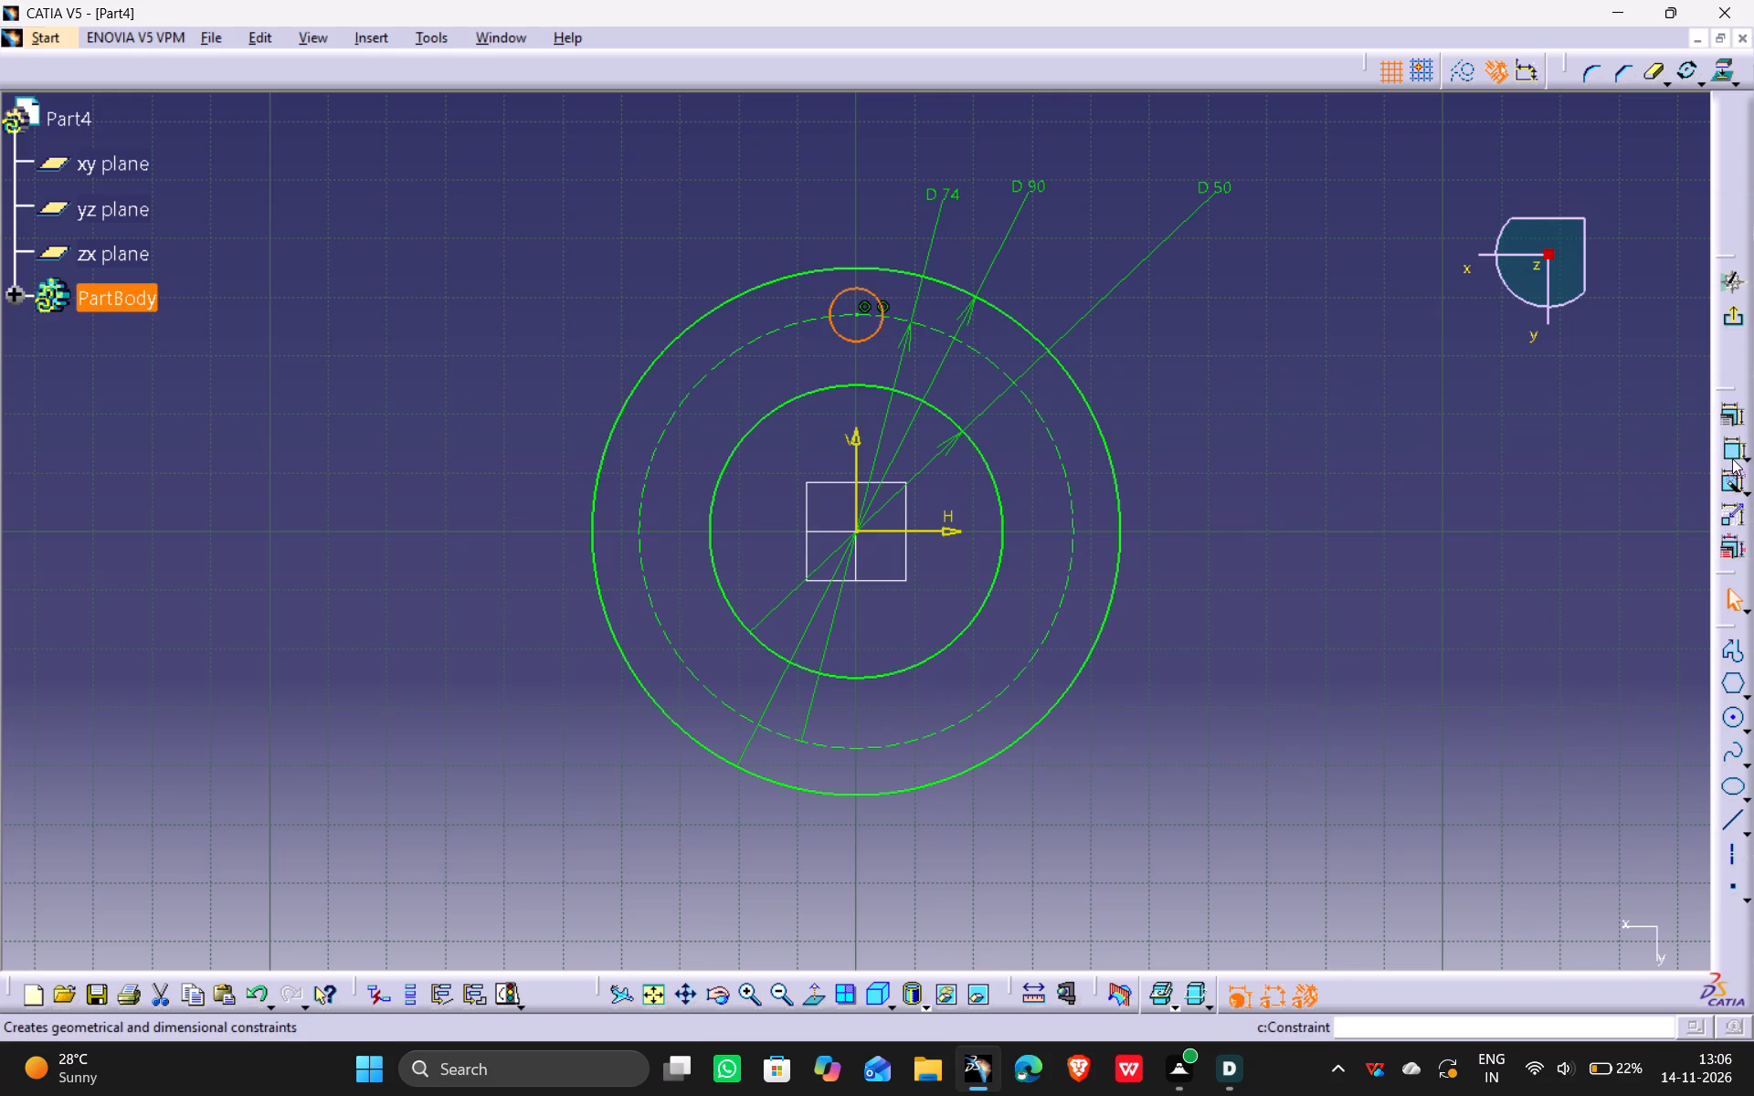
left_click(1731, 456)
left_click(784, 206)
double_click(801, 198)
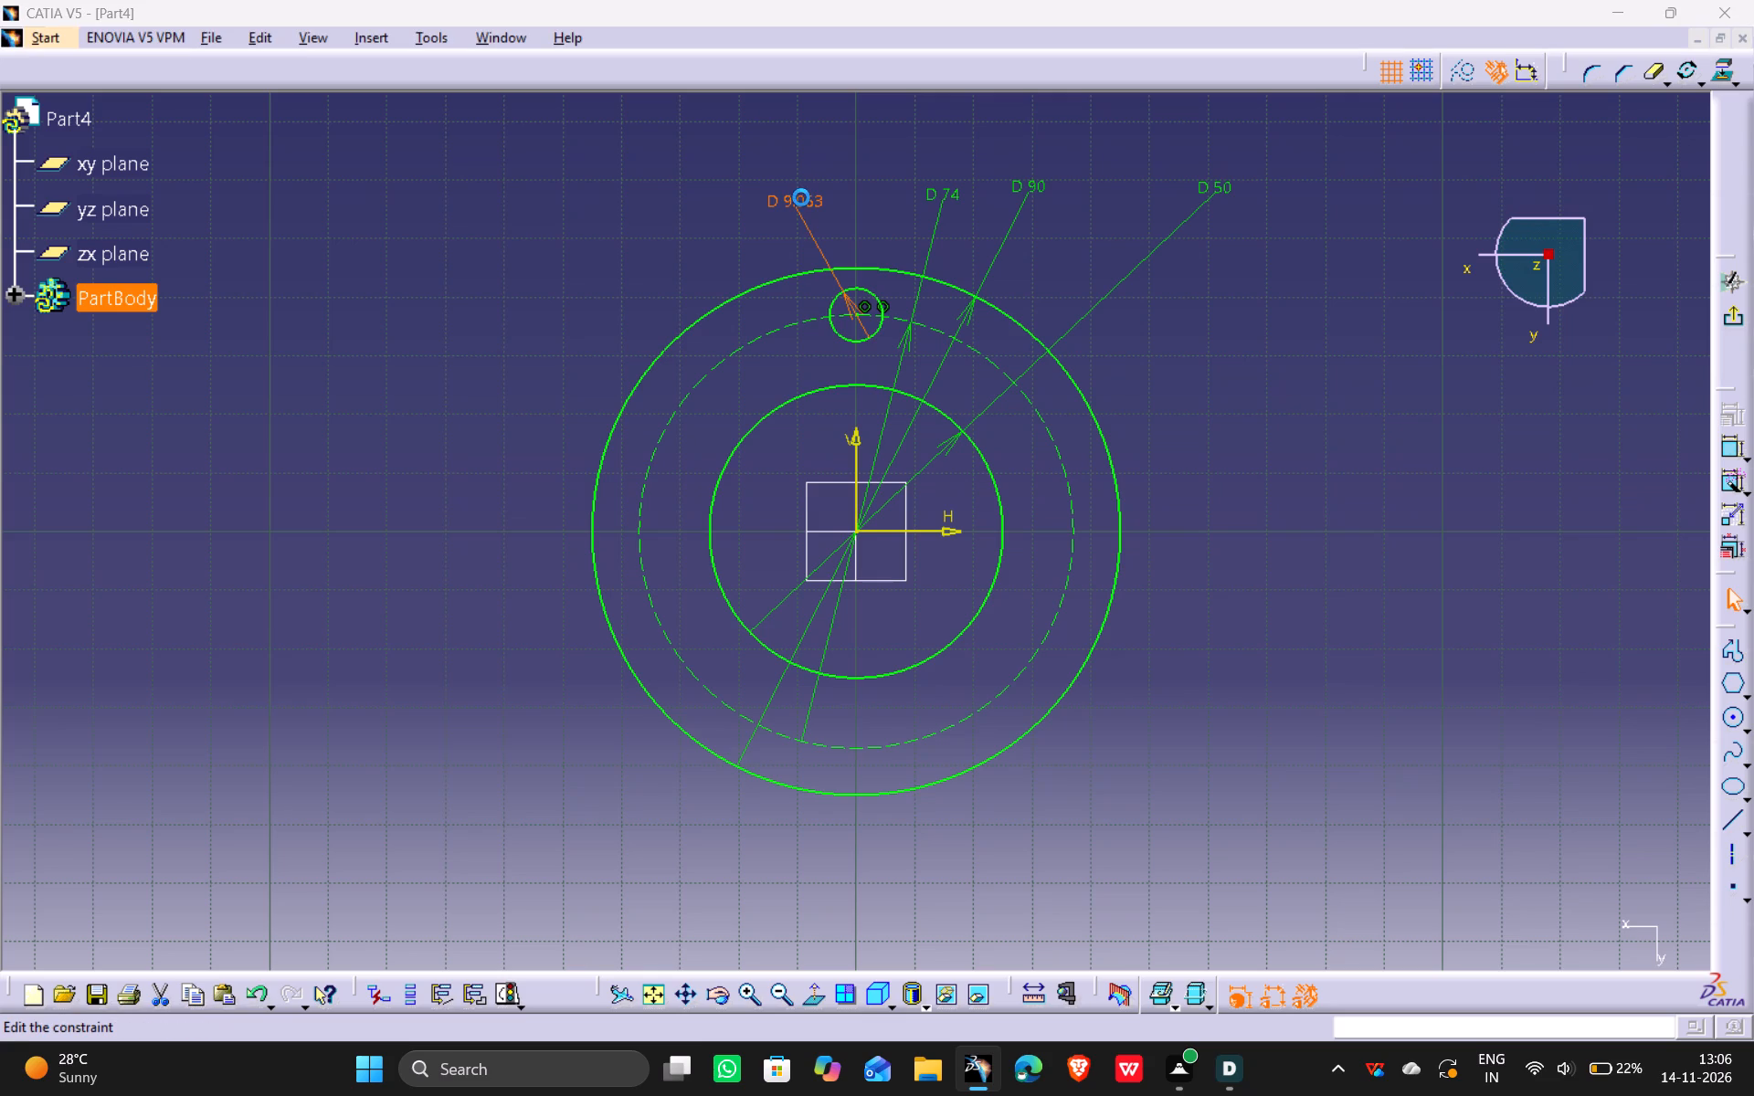
key("6")
key("Return")
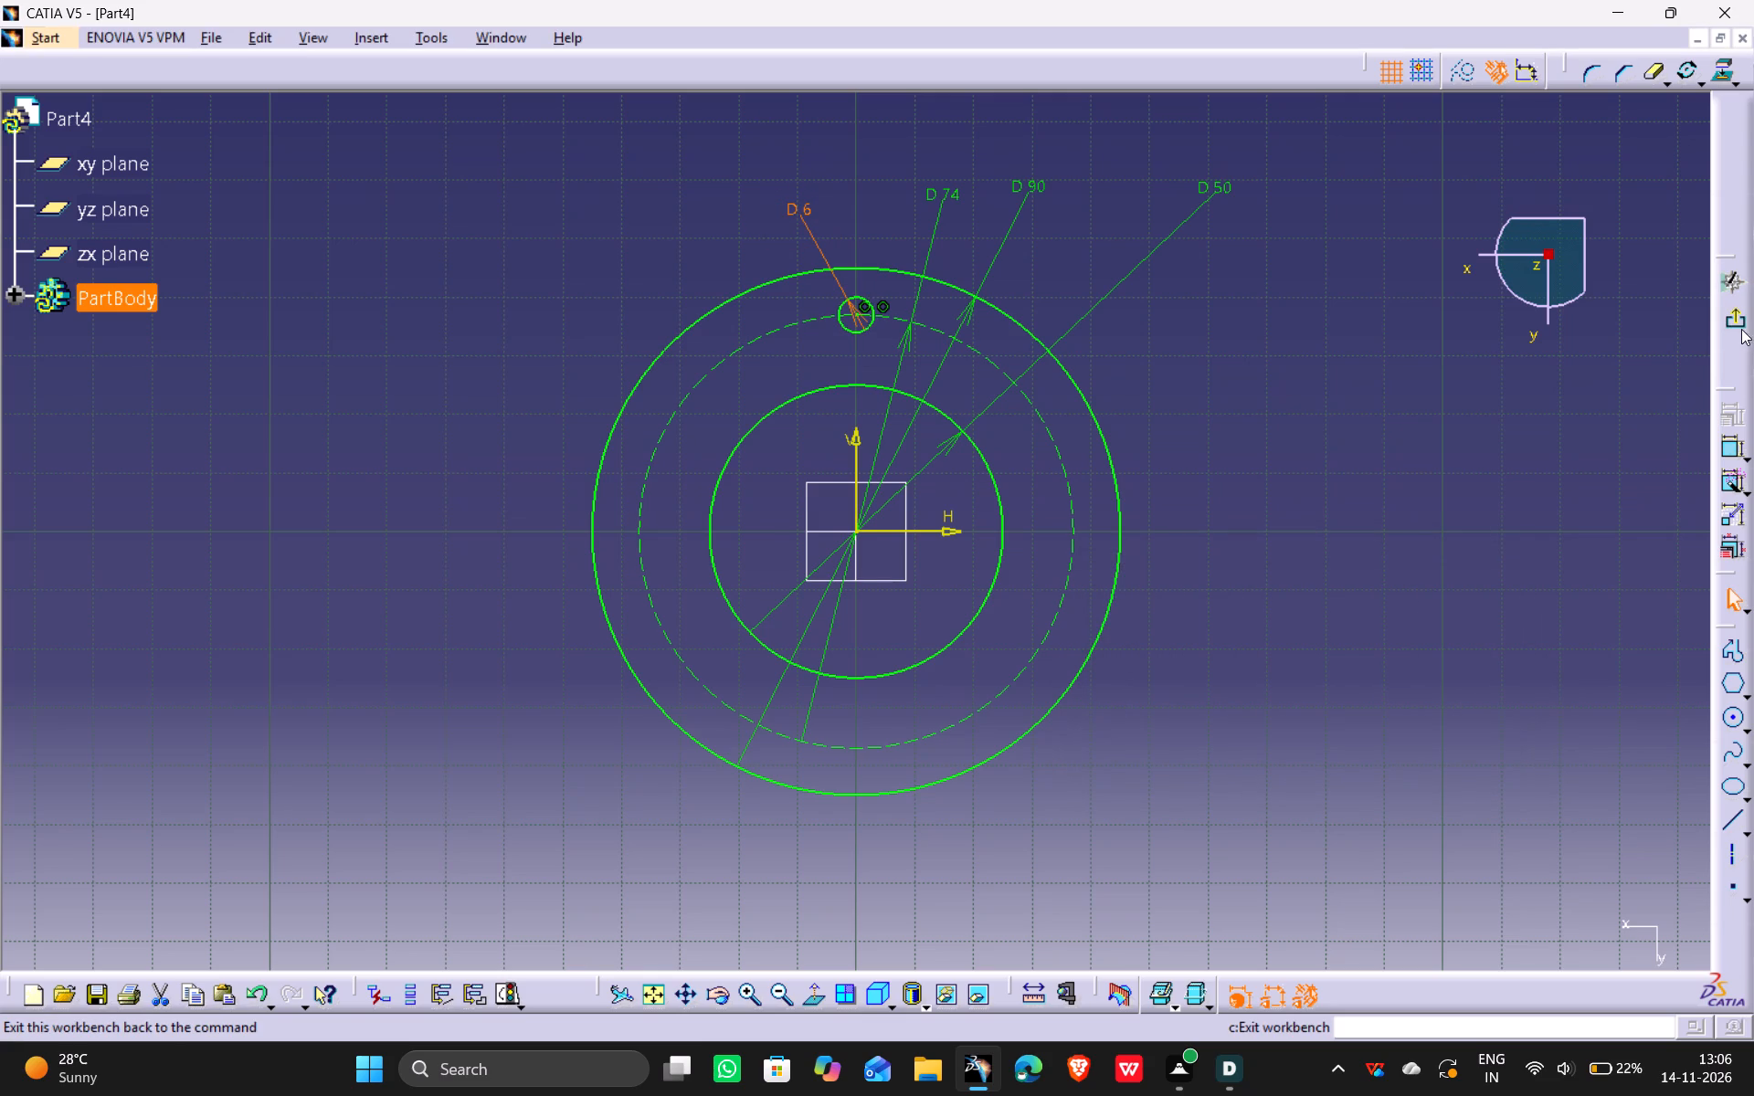
Rotate the 6 mm circle about the origin in duplicate mode, with 5 instances spaced at 60 degrees.
left_click(872, 329)
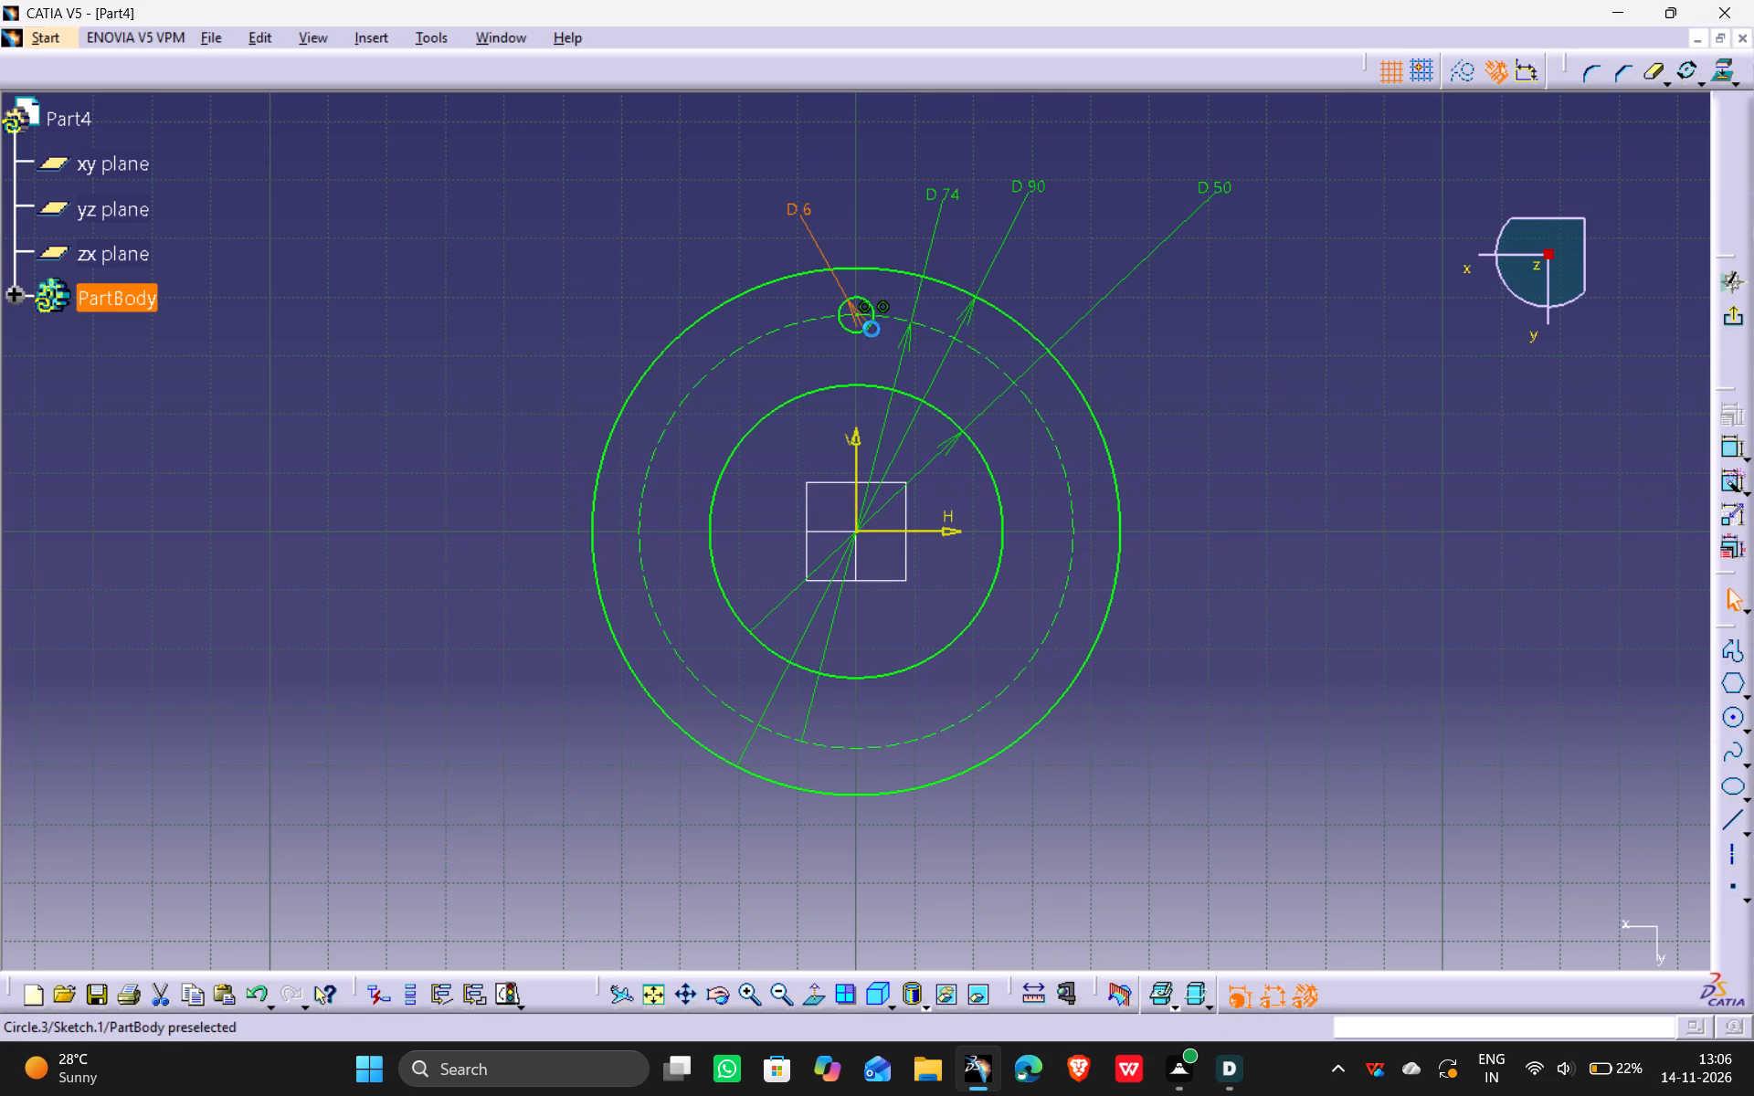
left_click(1691, 69)
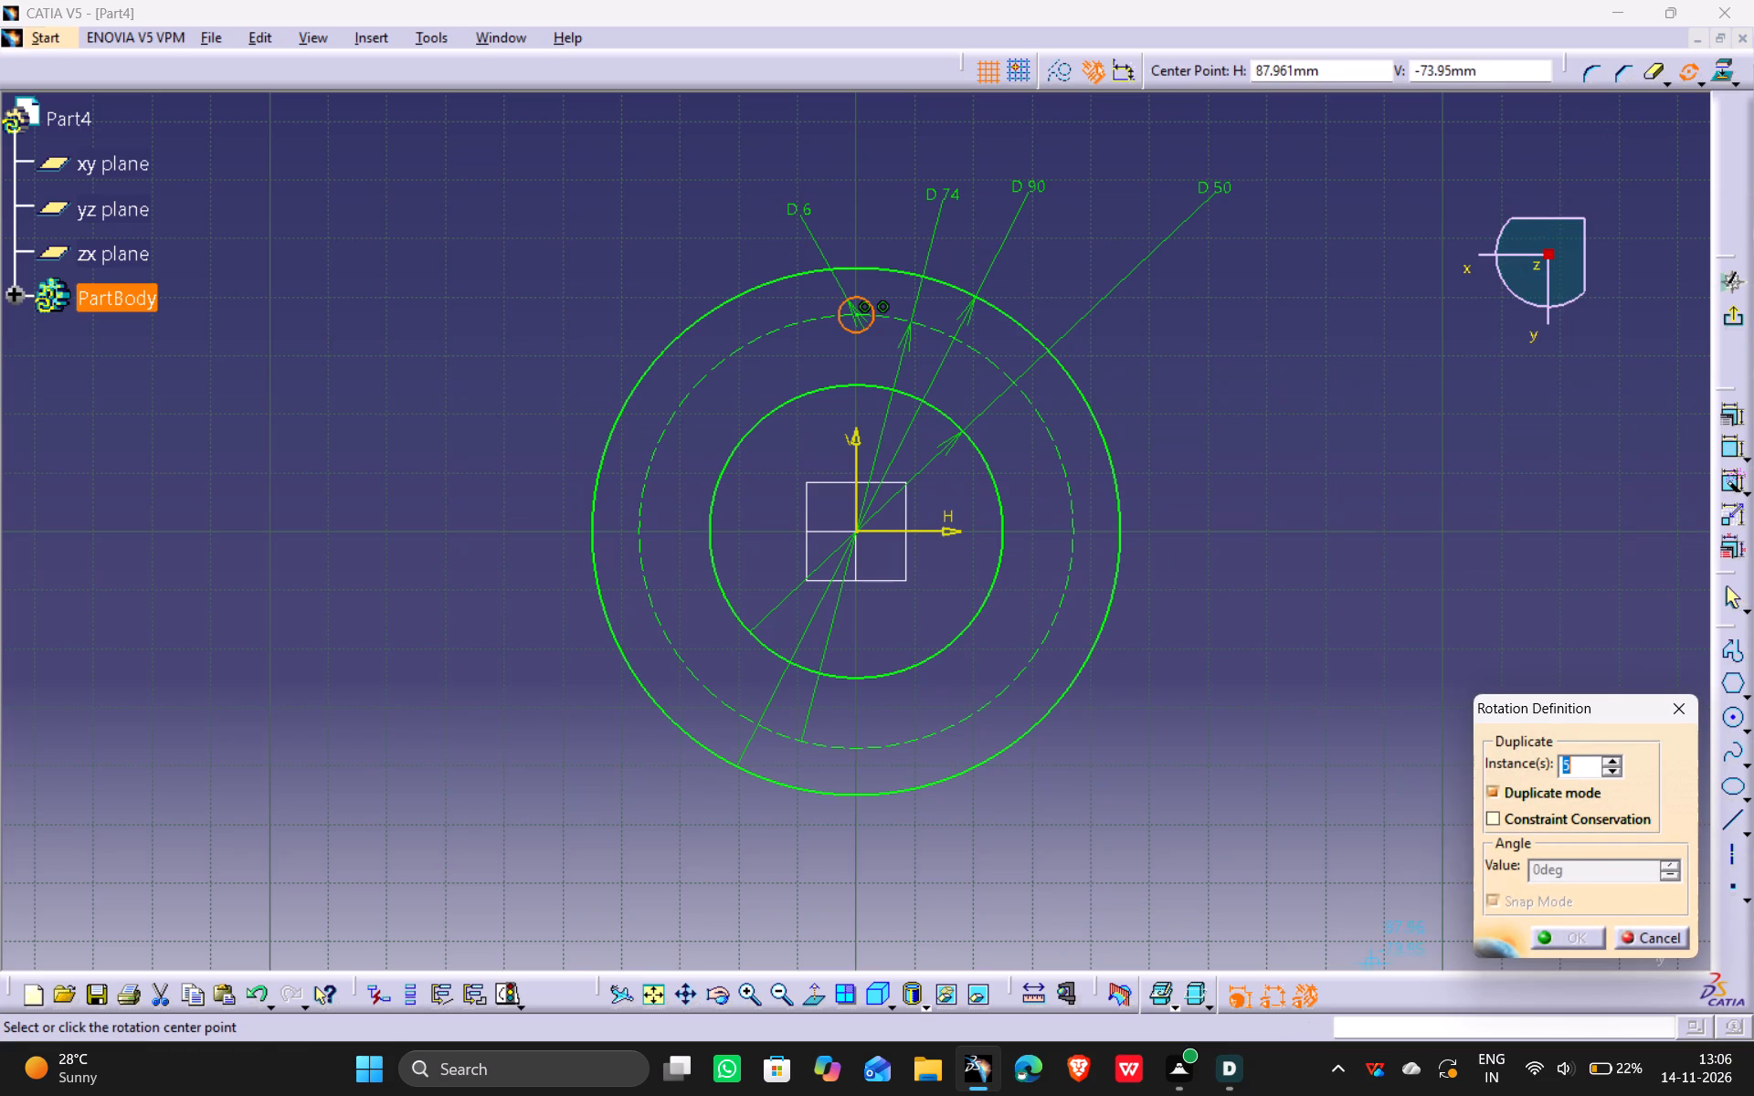
left_click(852, 529)
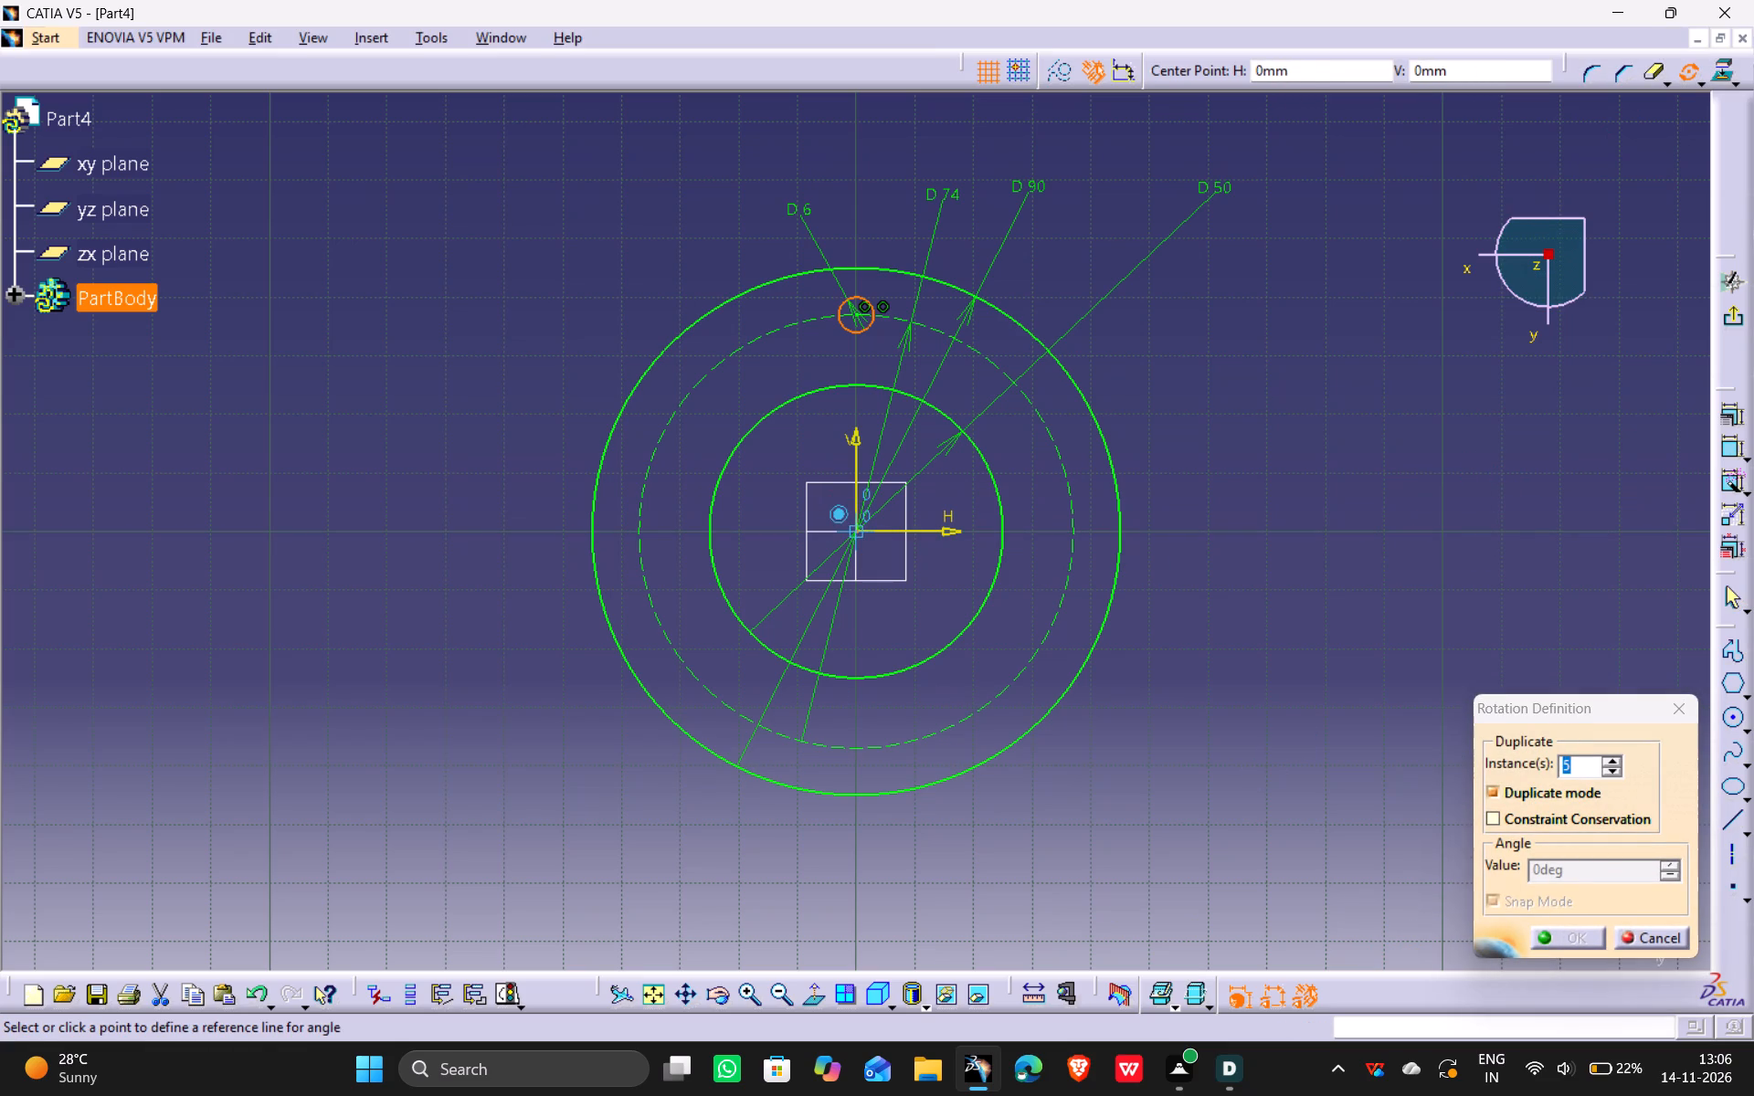
left_click(855, 316)
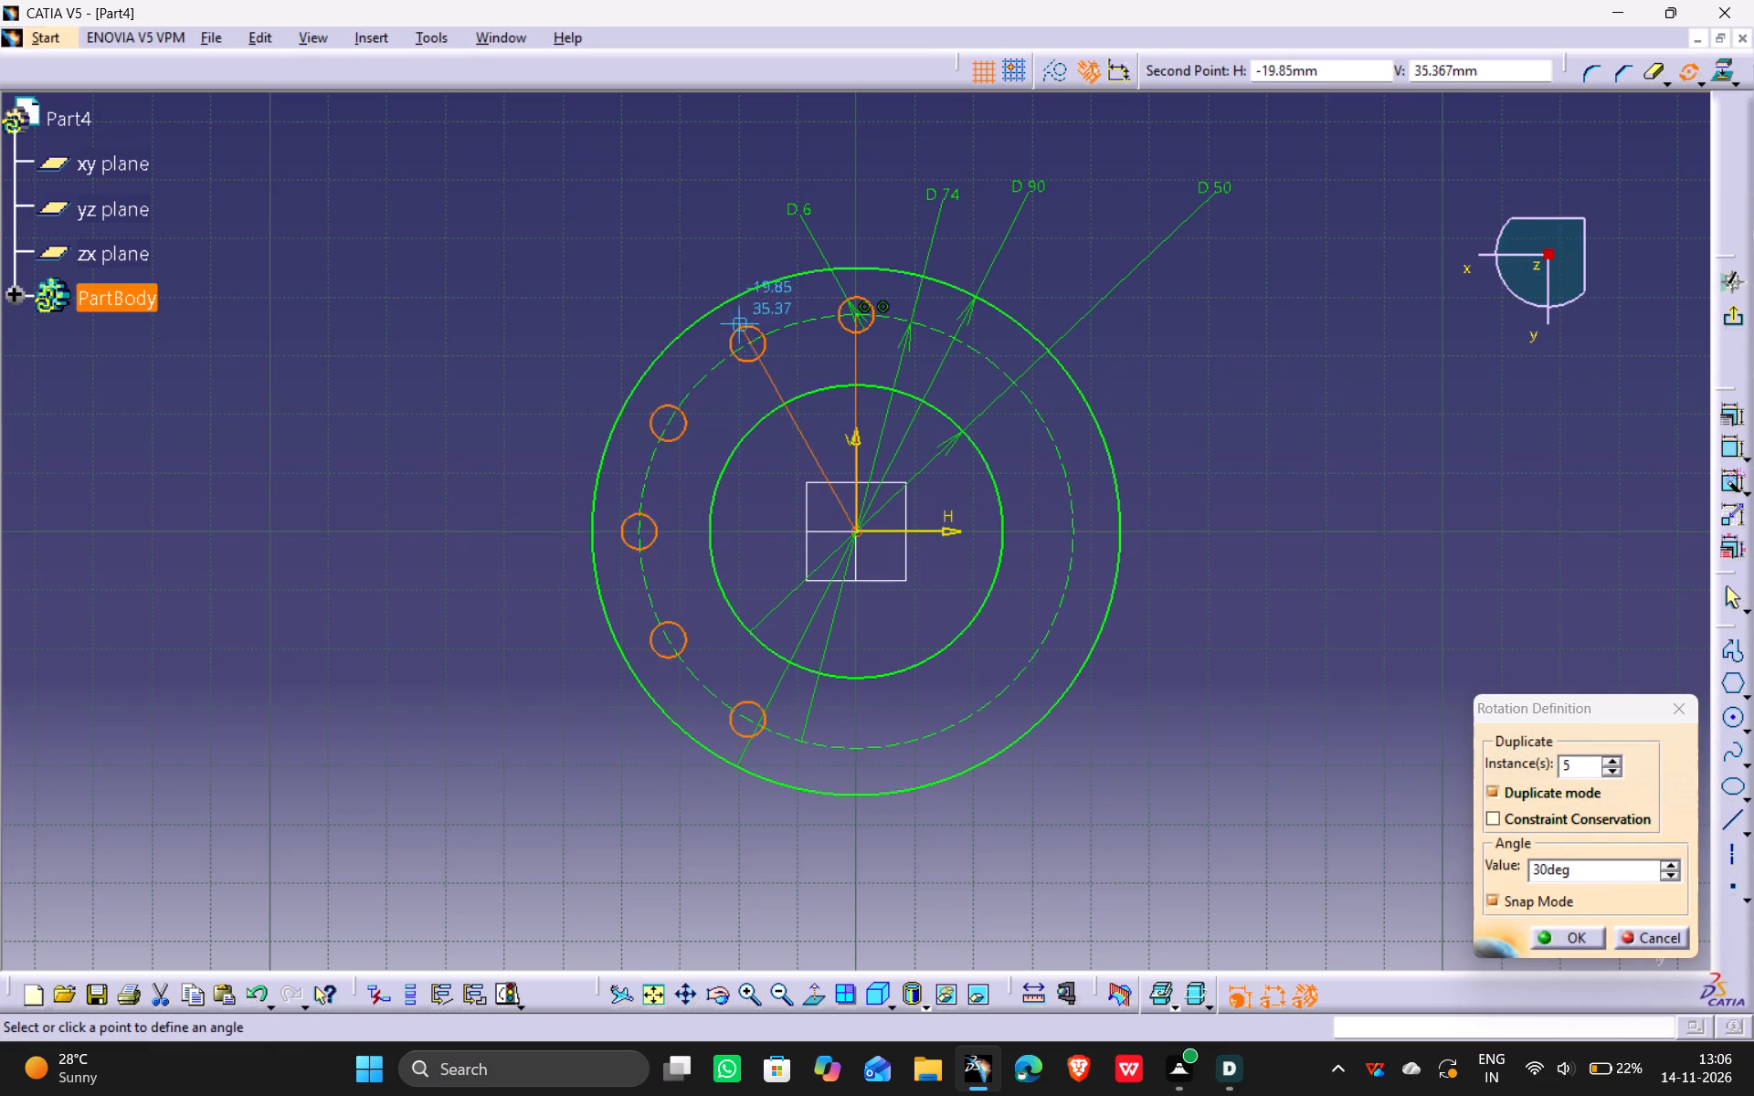
left_click(689, 436)
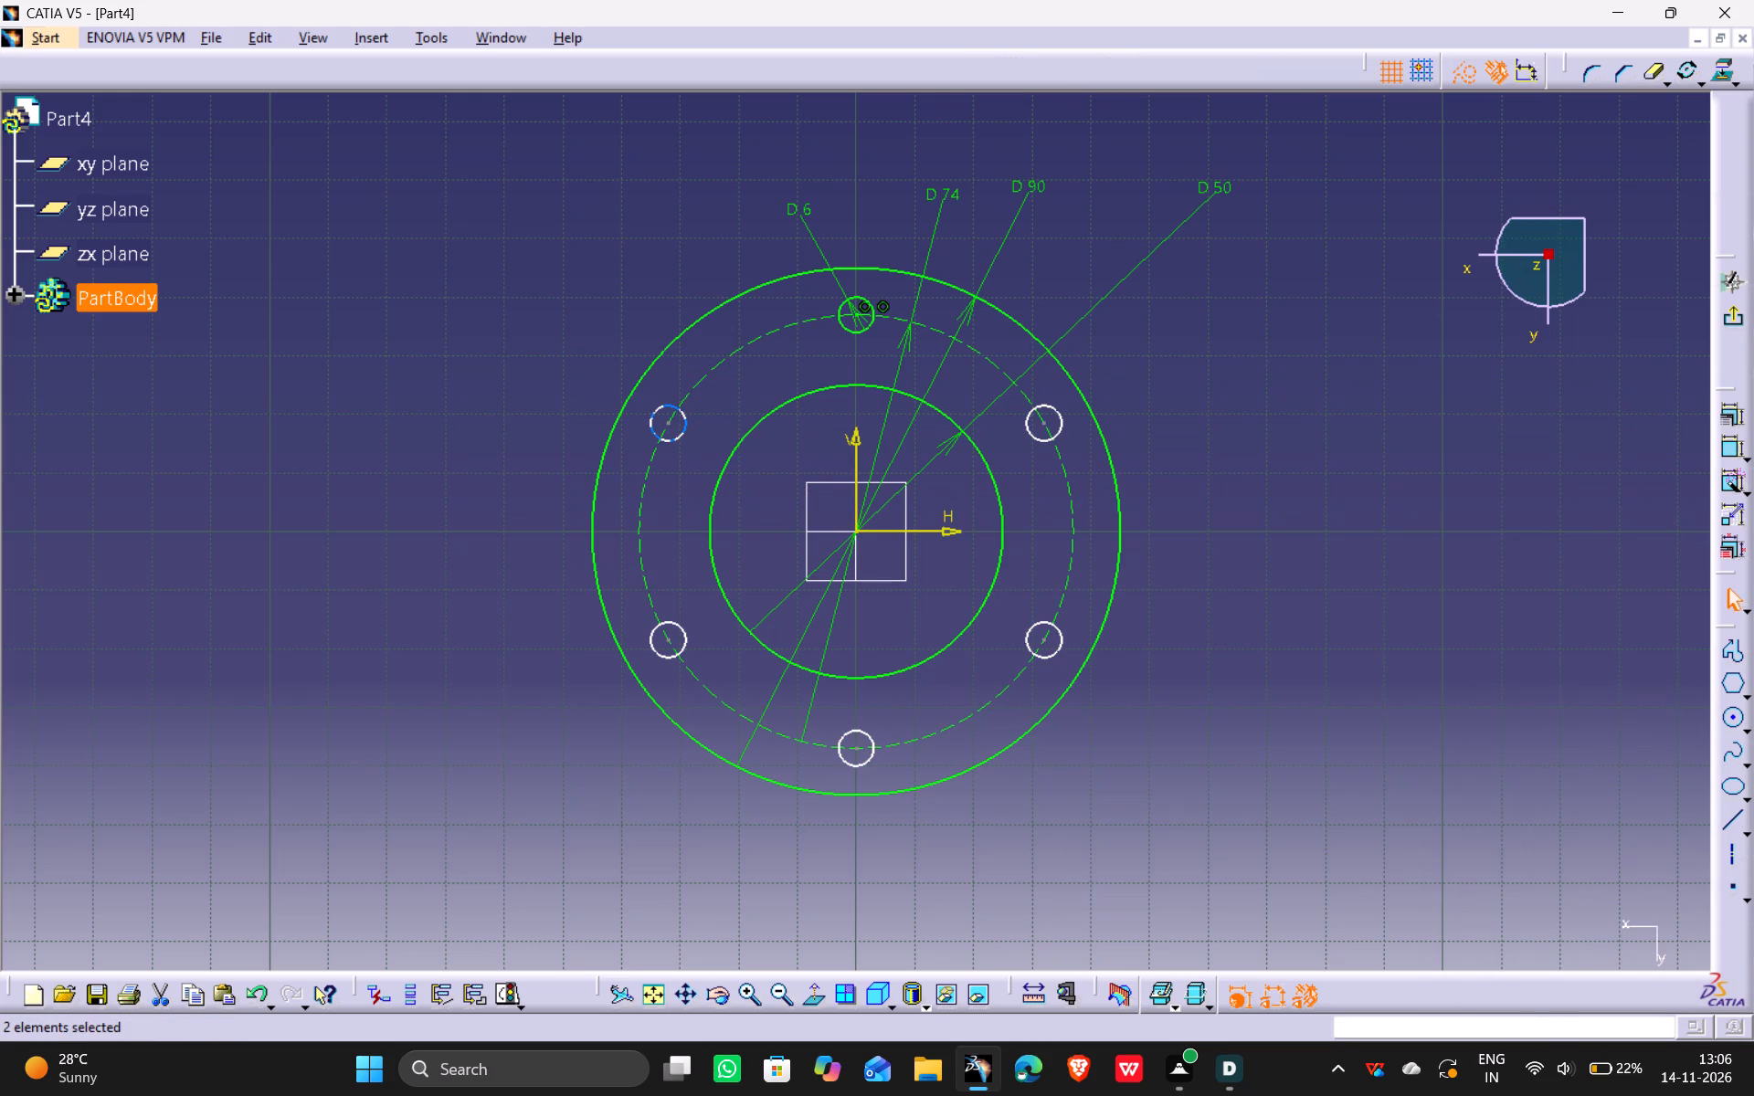
Auto-constrain the five duplicated hole circles, using the sketch's V and H axes as reference elements.
left_click_drag(459, 308, 707, 720, "ctrl")
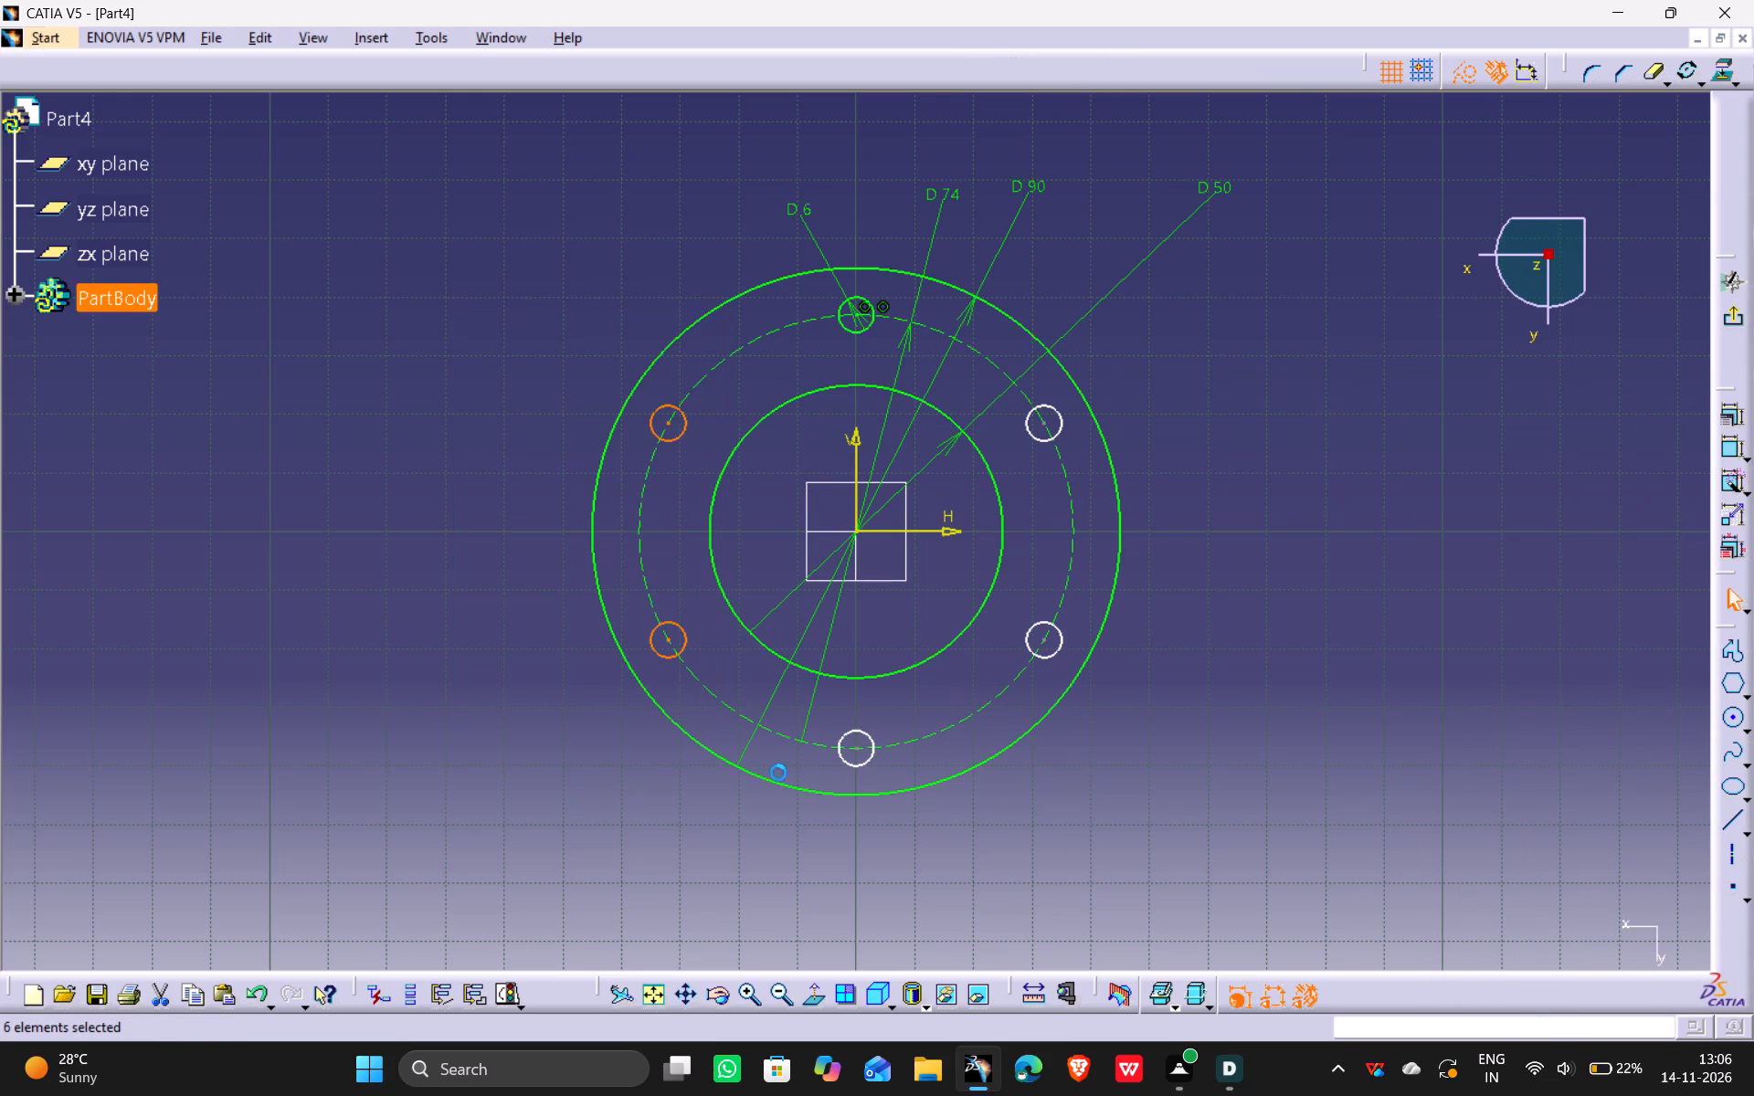
left_click_drag(1199, 321, 1017, 703, "ctrl")
left_click(1042, 440, "ctrl")
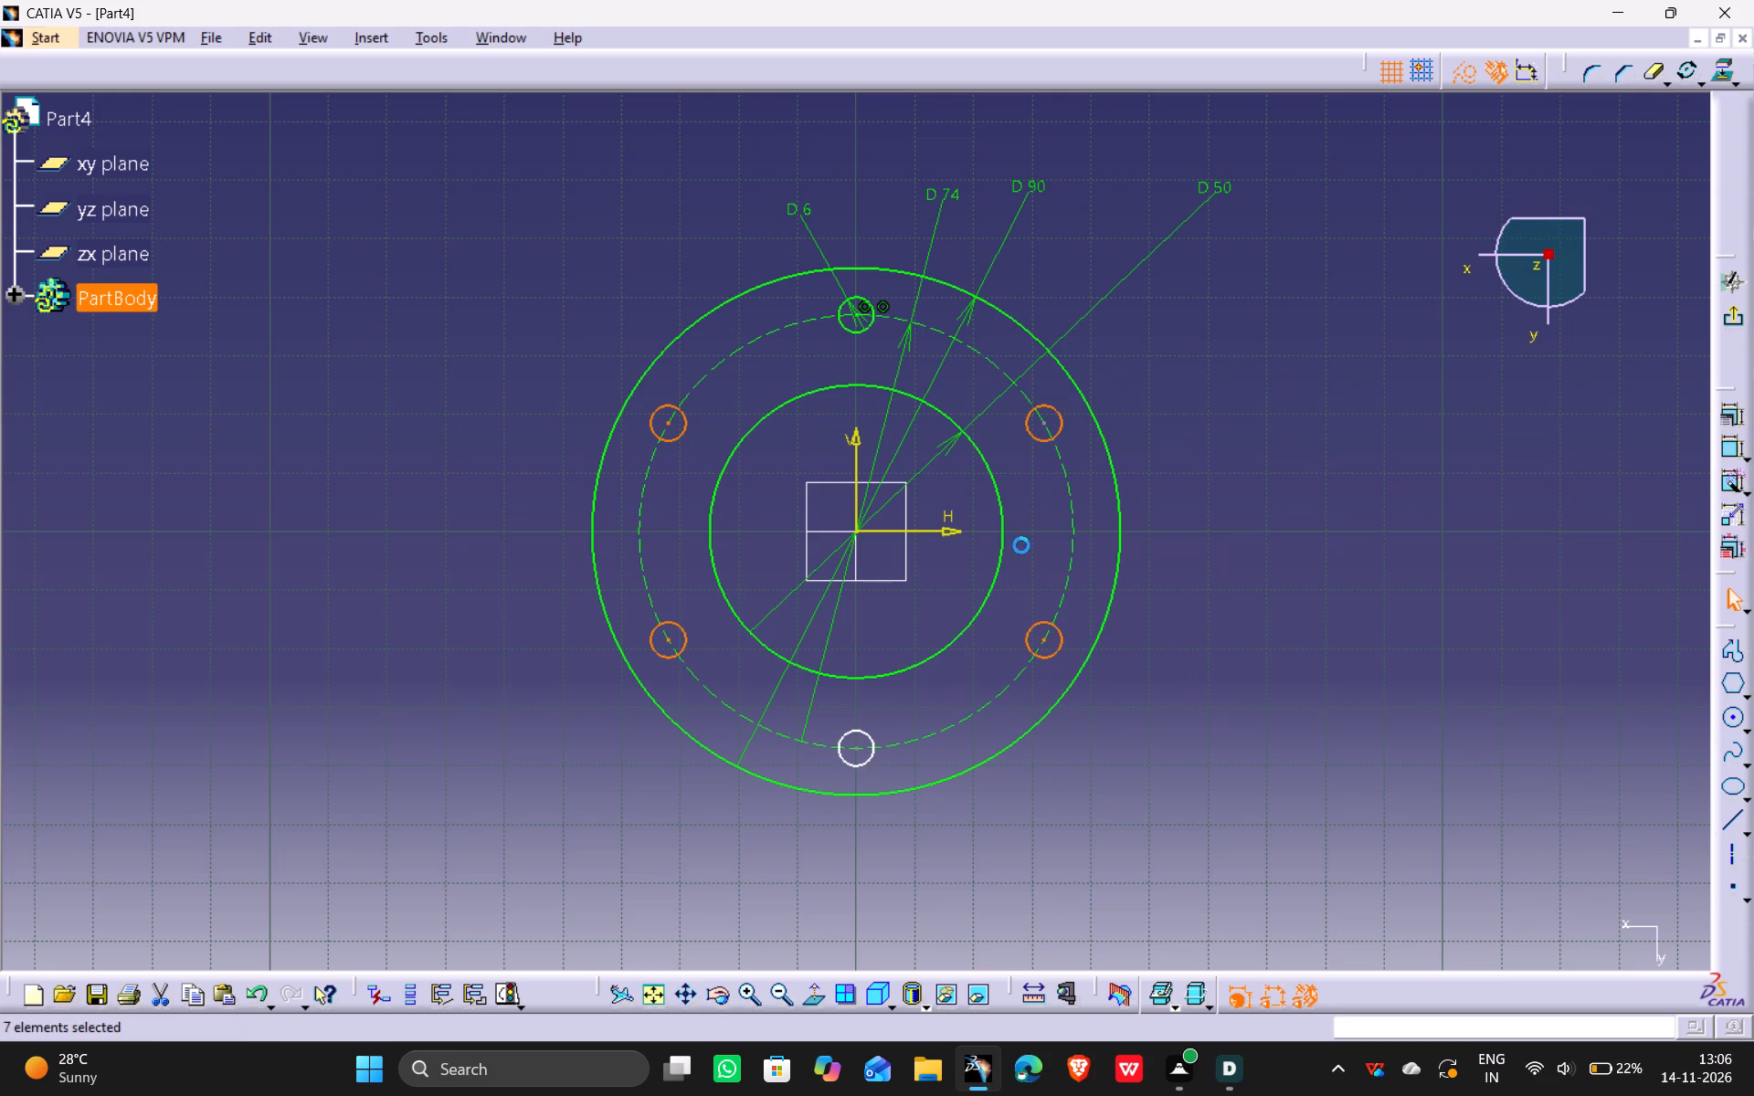
left_click(868, 732, "ctrl")
left_click(1731, 490)
left_click(1619, 859)
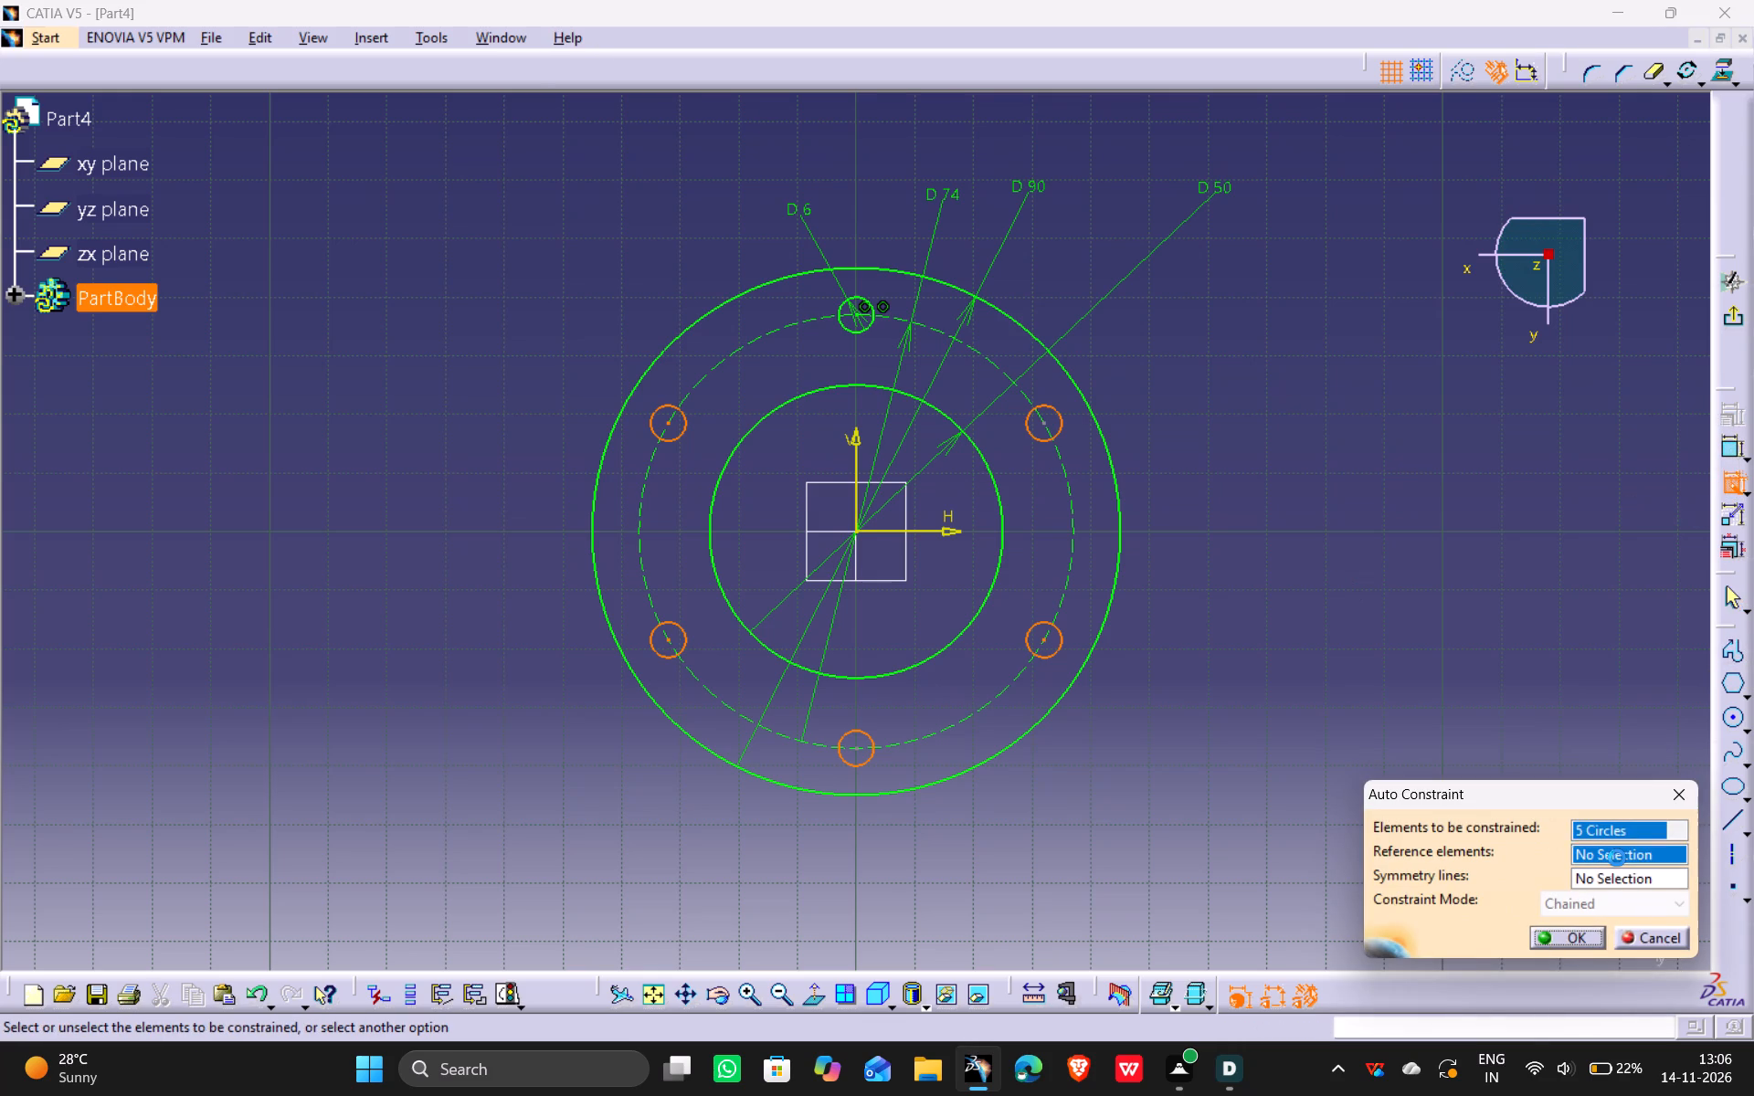
left_click(851, 439)
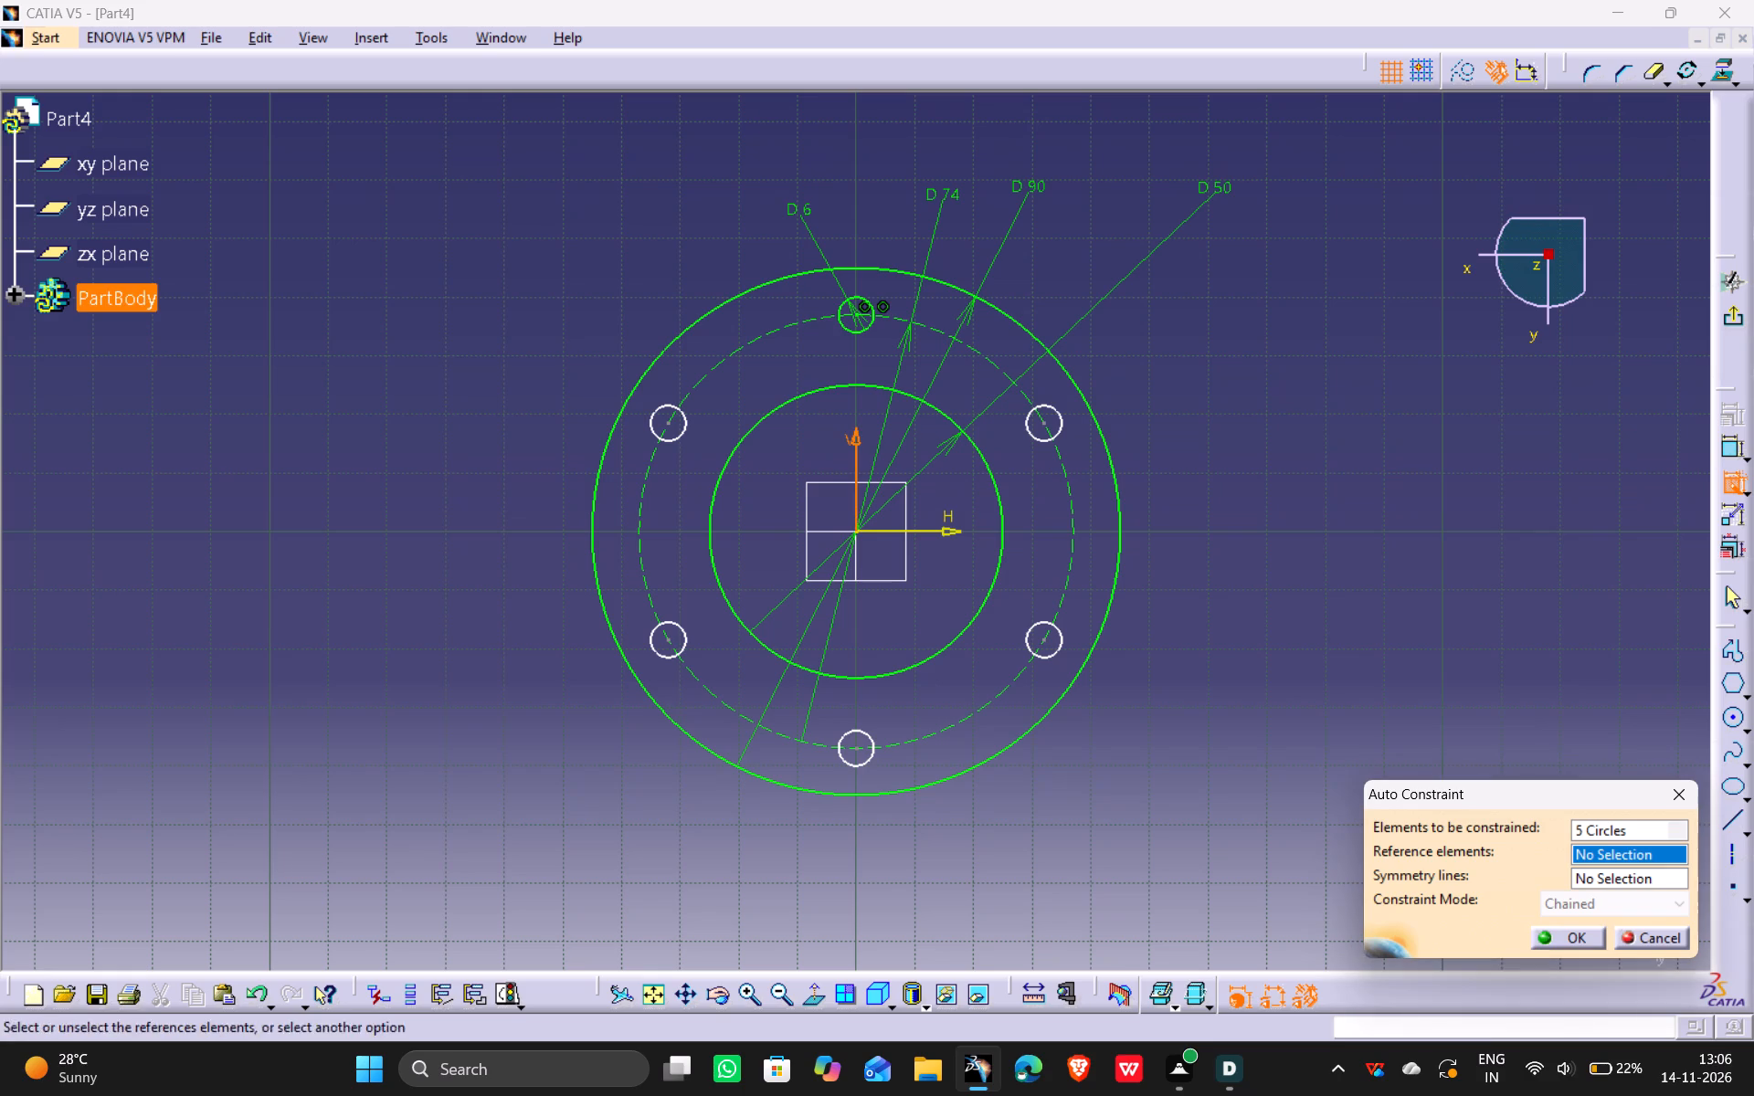
left_click(933, 529)
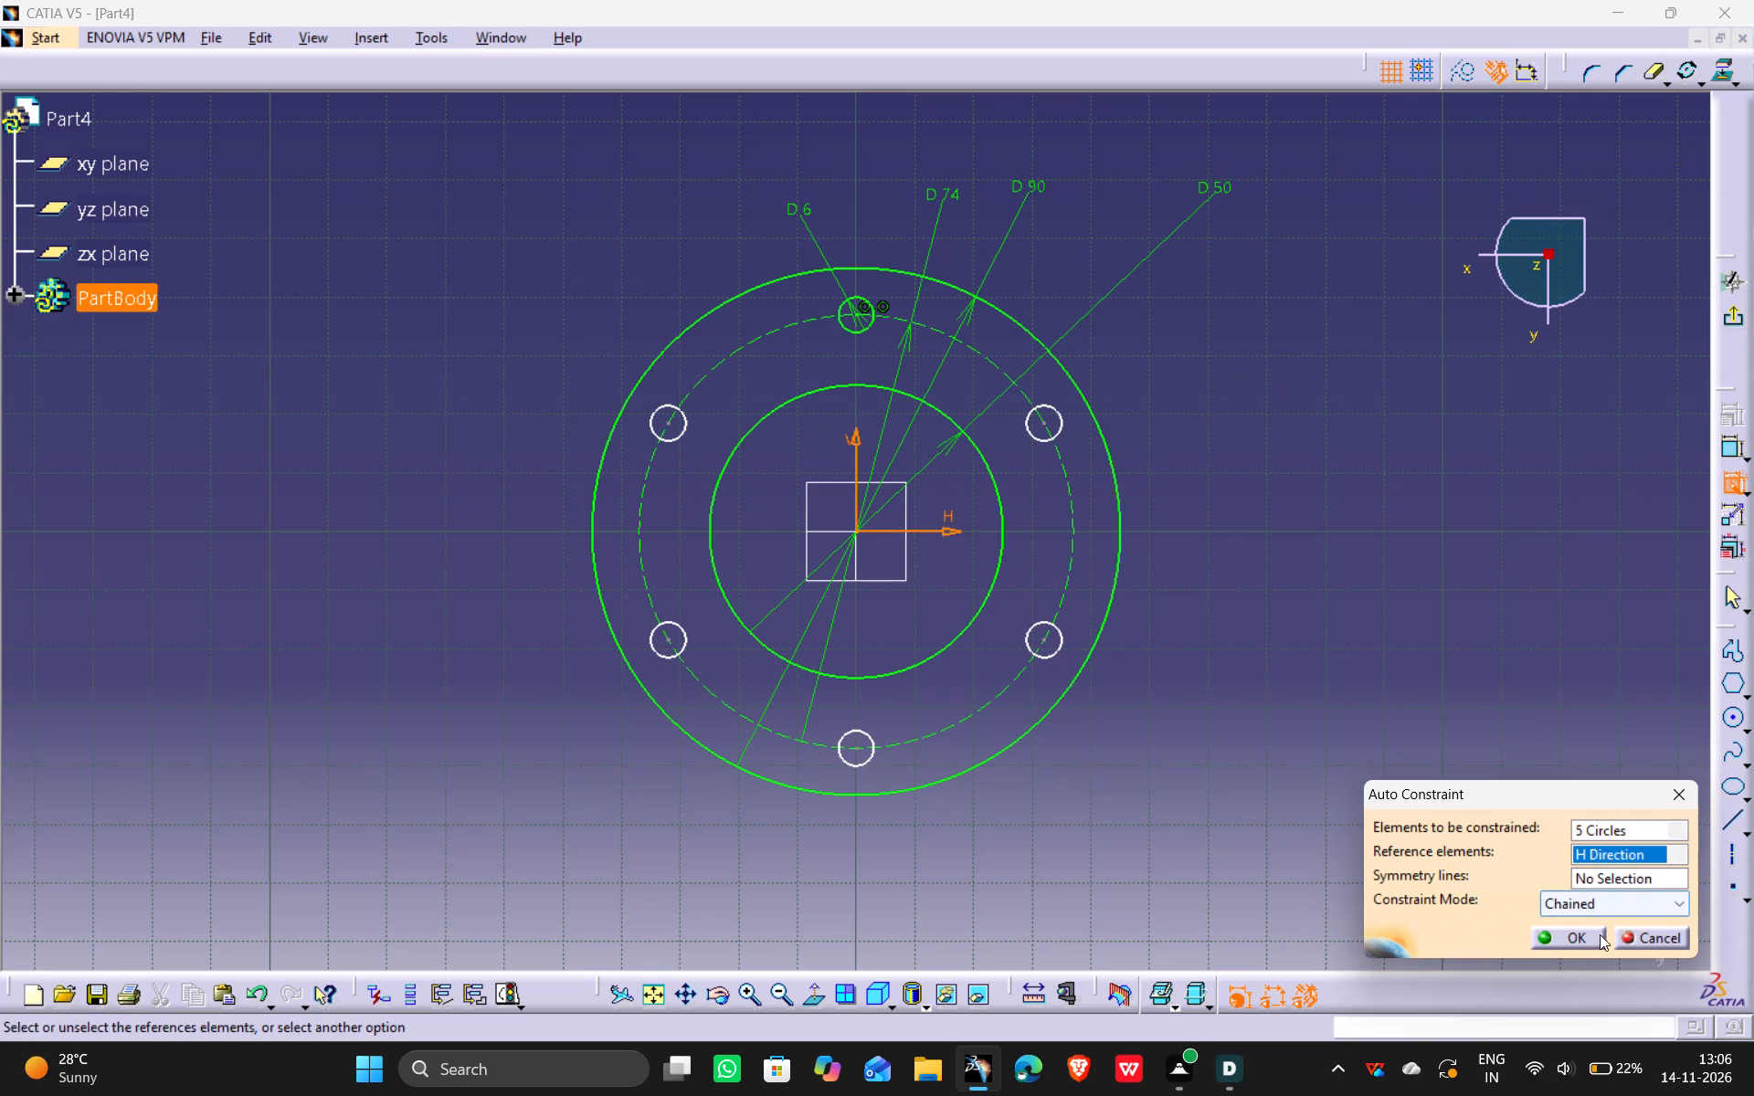
left_click(1570, 940)
left_click(1278, 548)
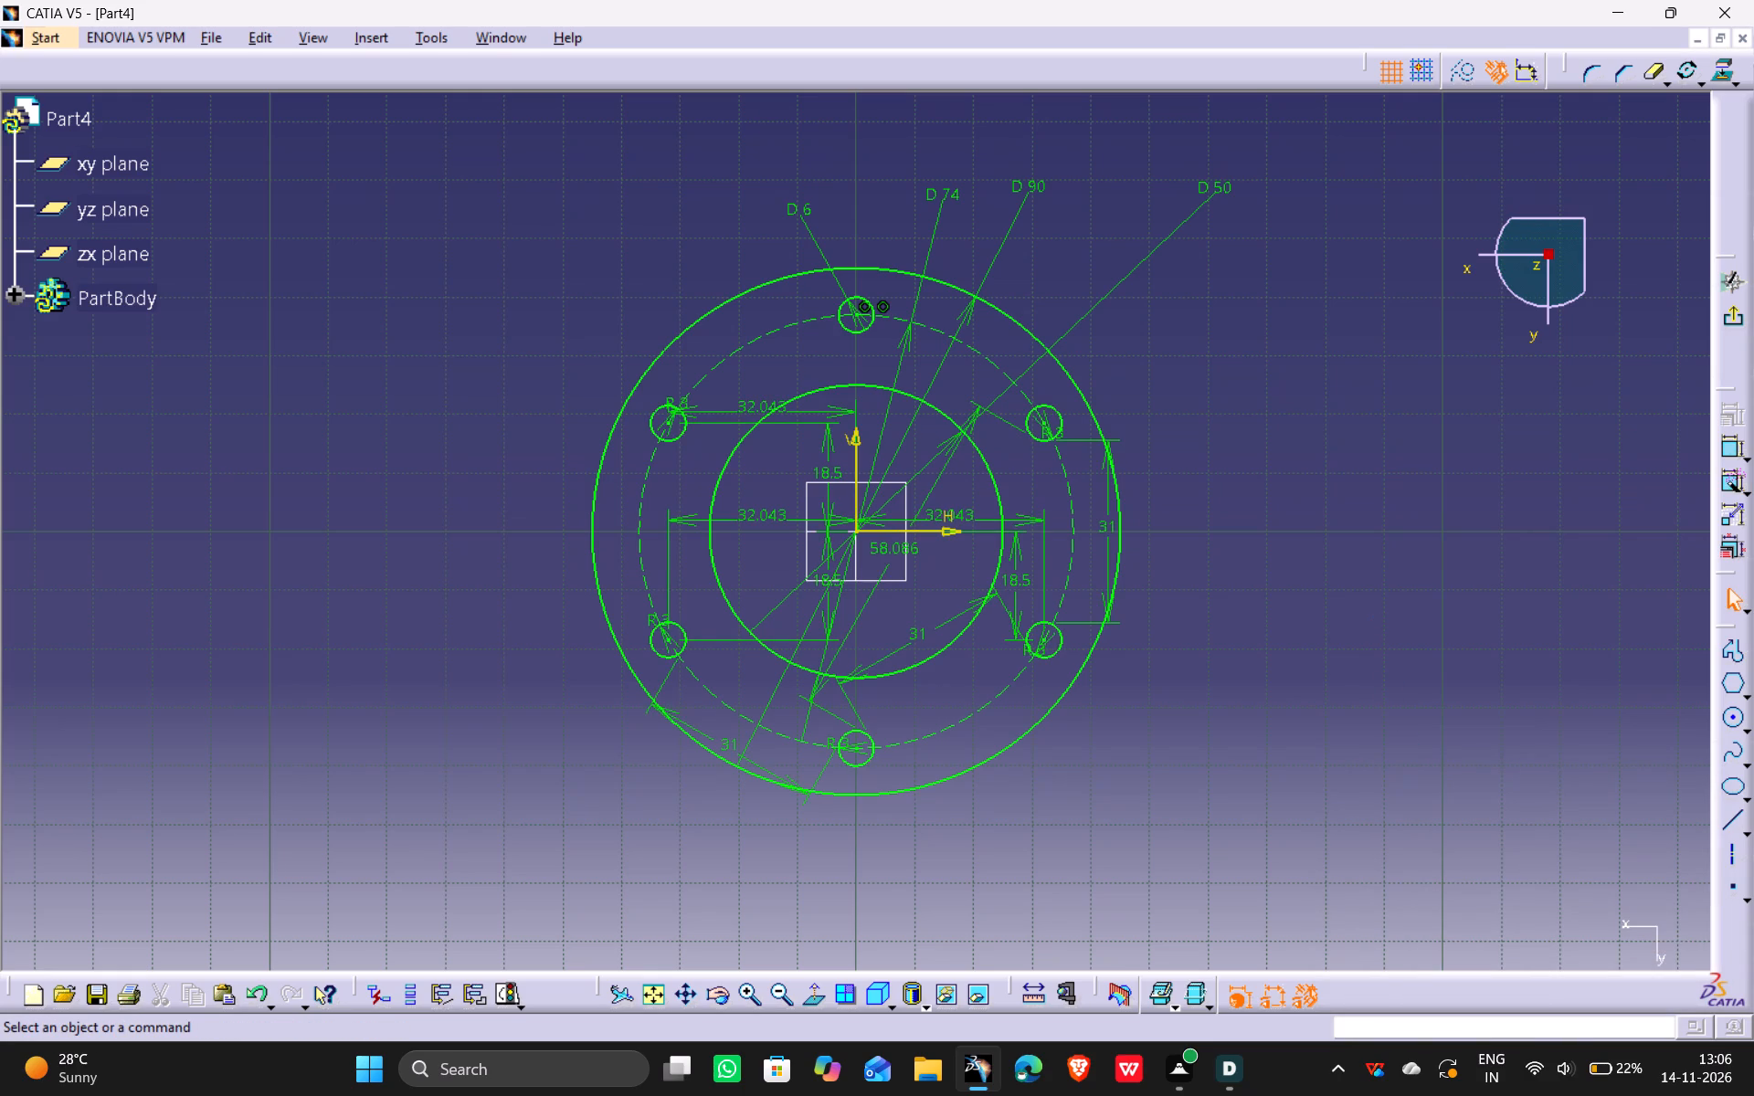
Exit the flange sketch and start a Pad from it.
left_click(1733, 331)
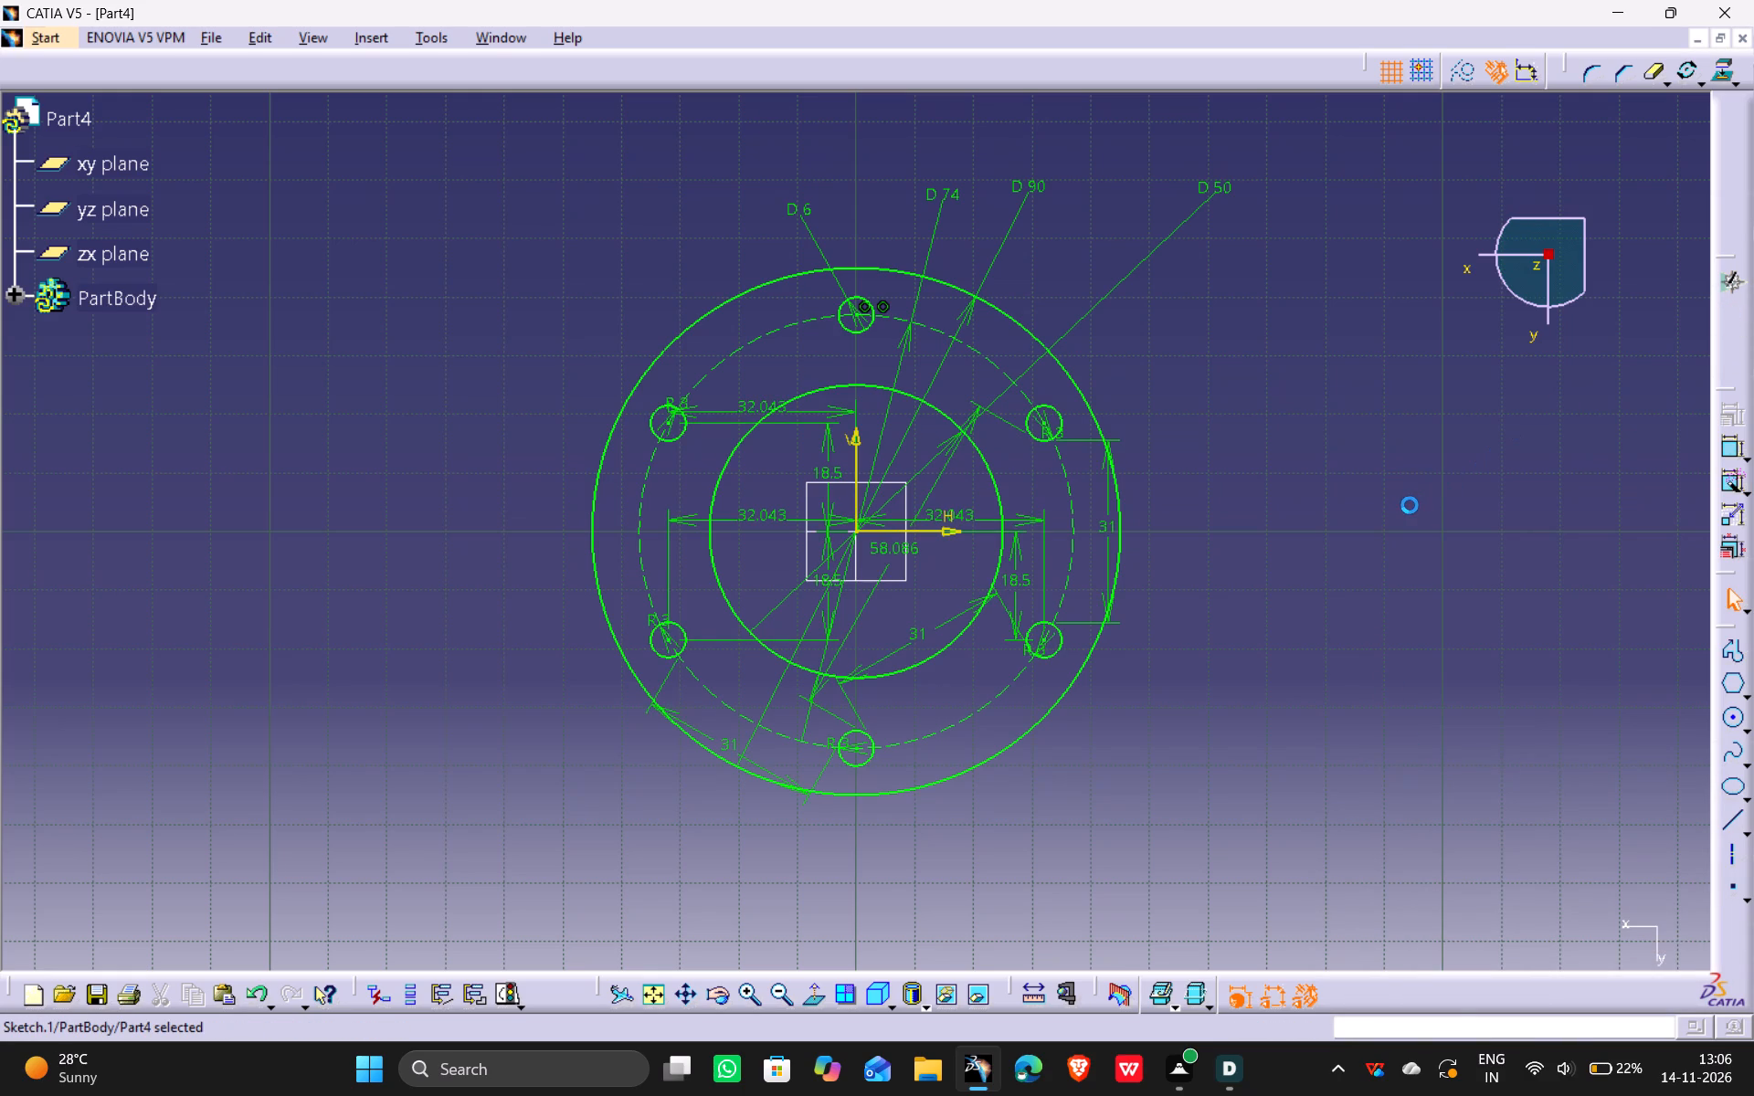
left_click(1730, 433)
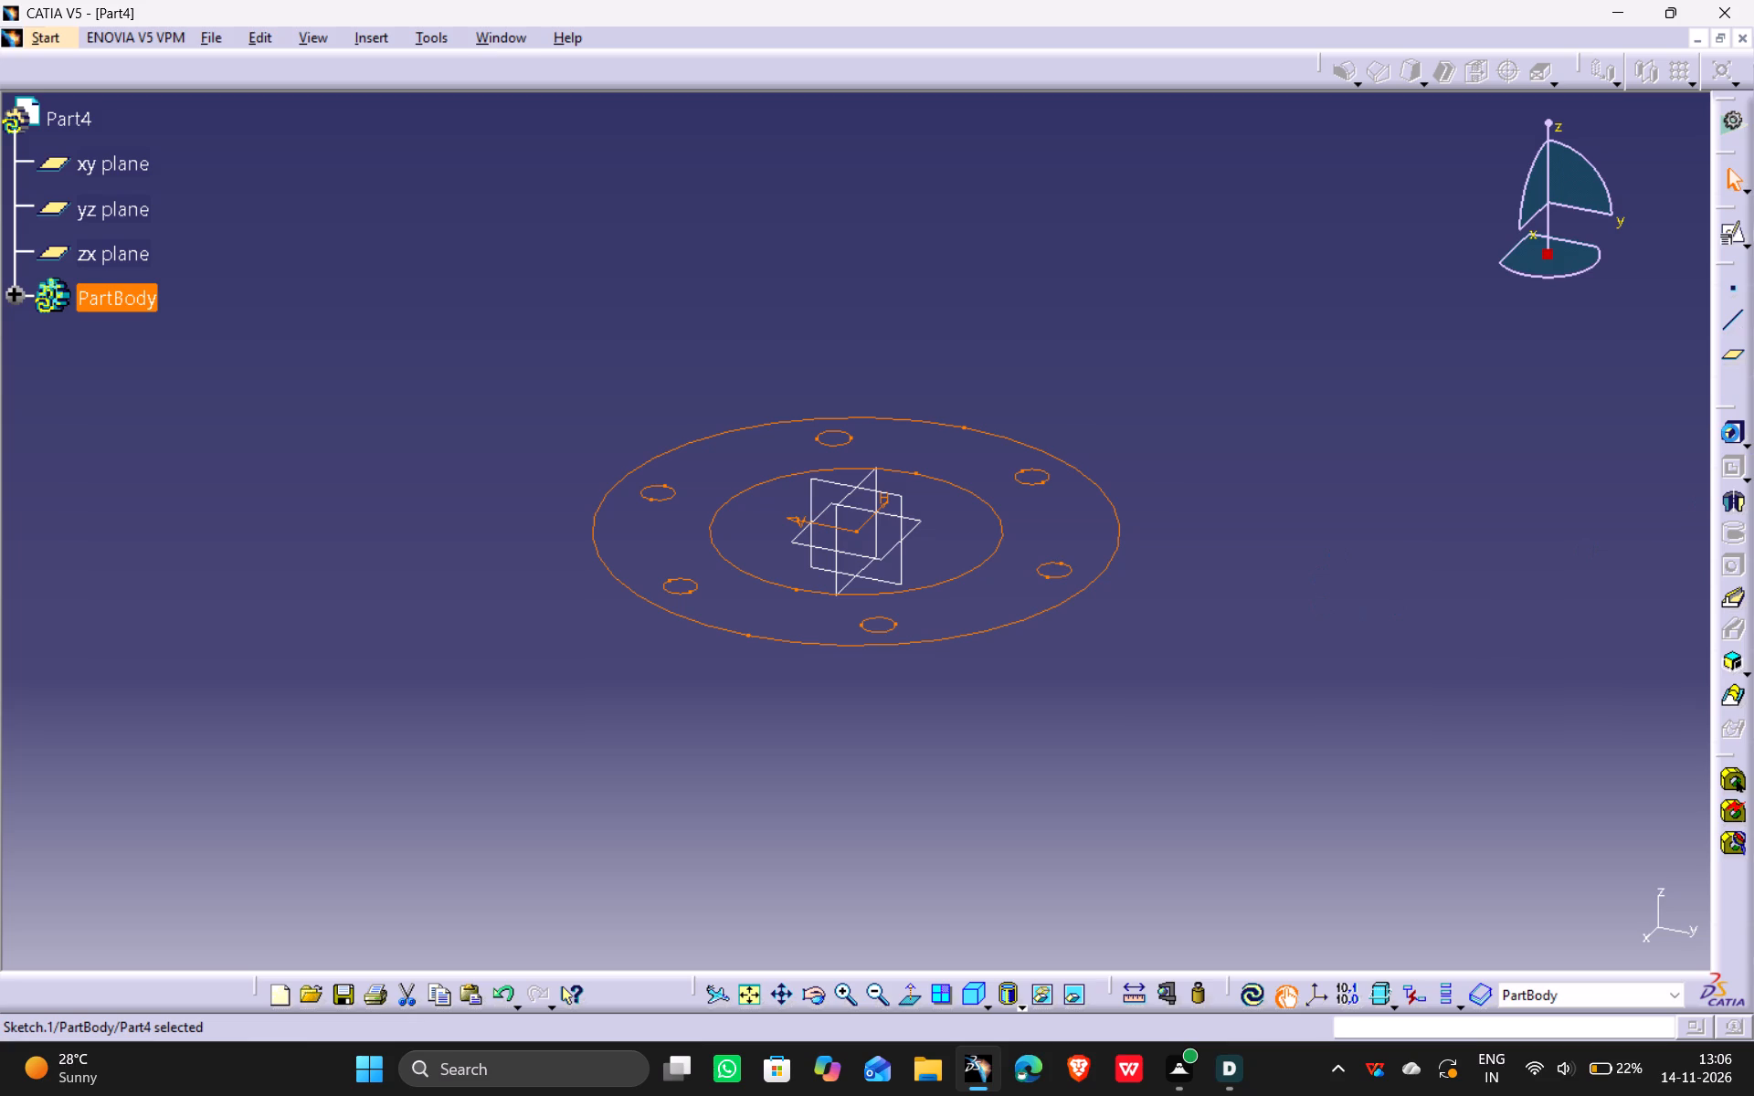
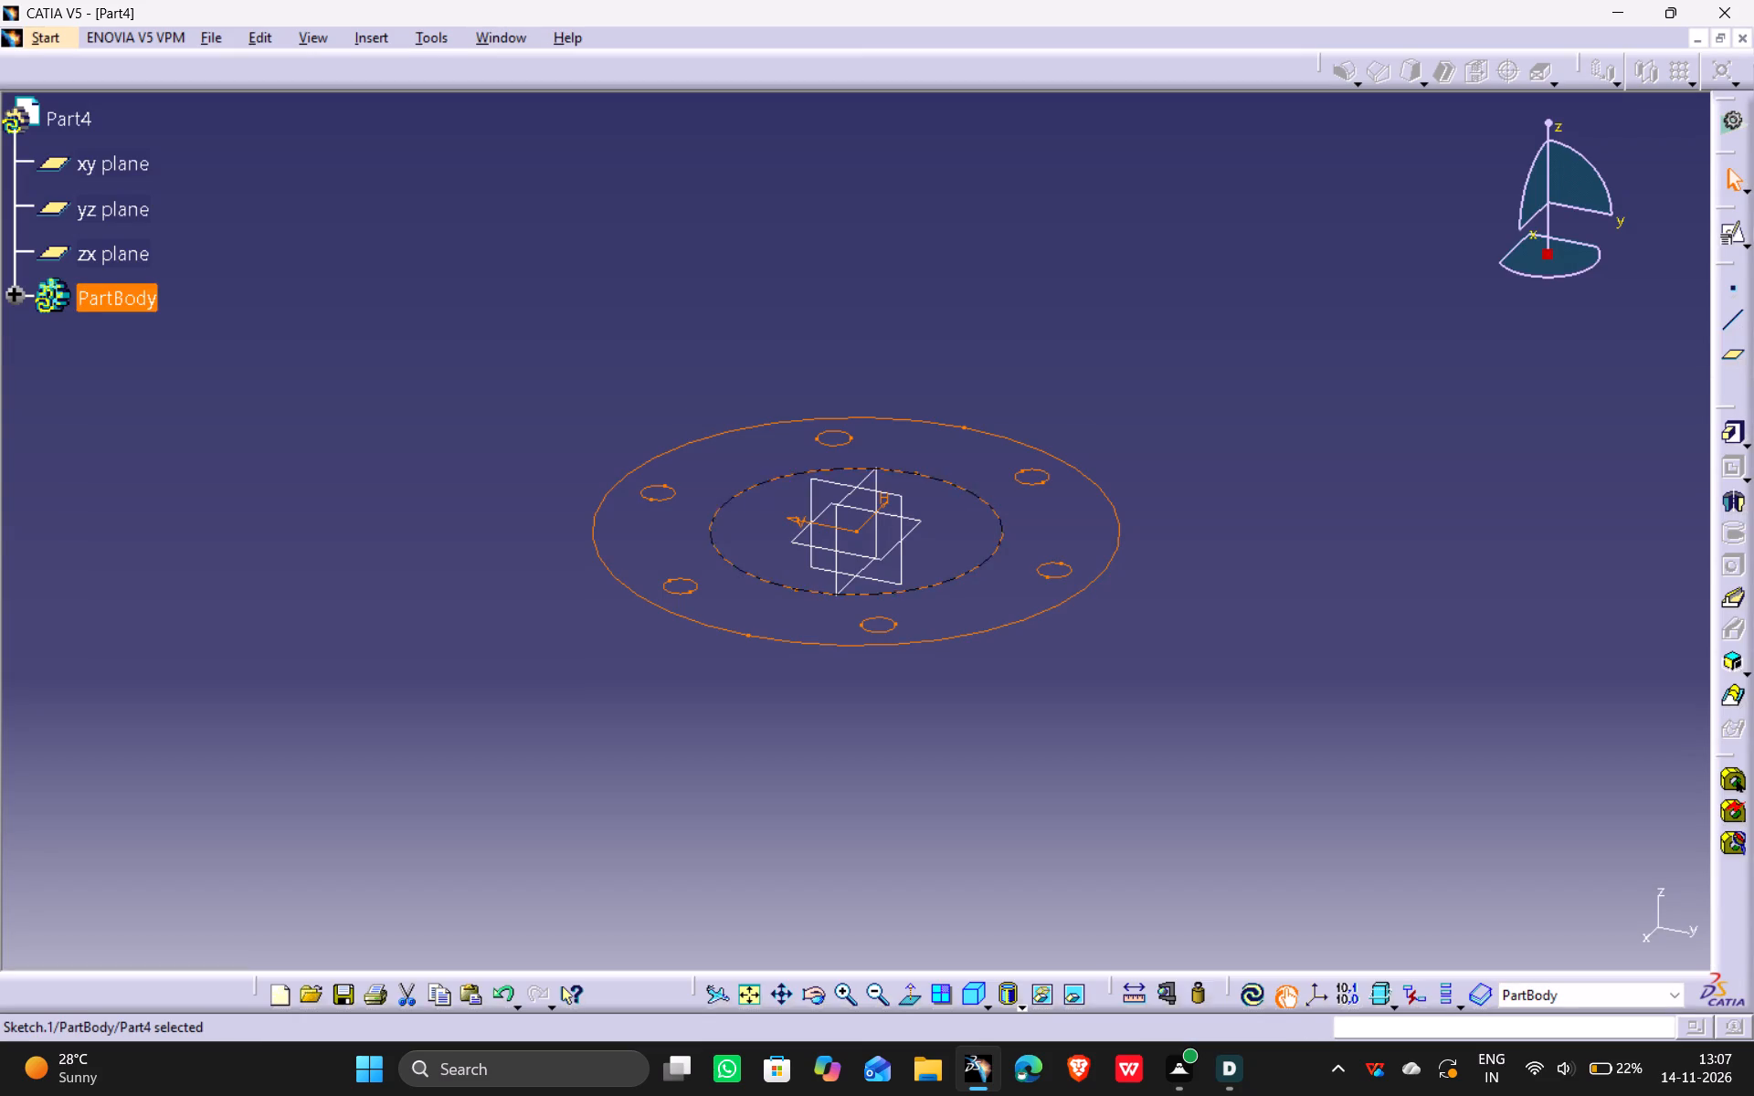
Pad the flange sketch with a length of 2 mm and mirrored extent.
left_click(1729, 435)
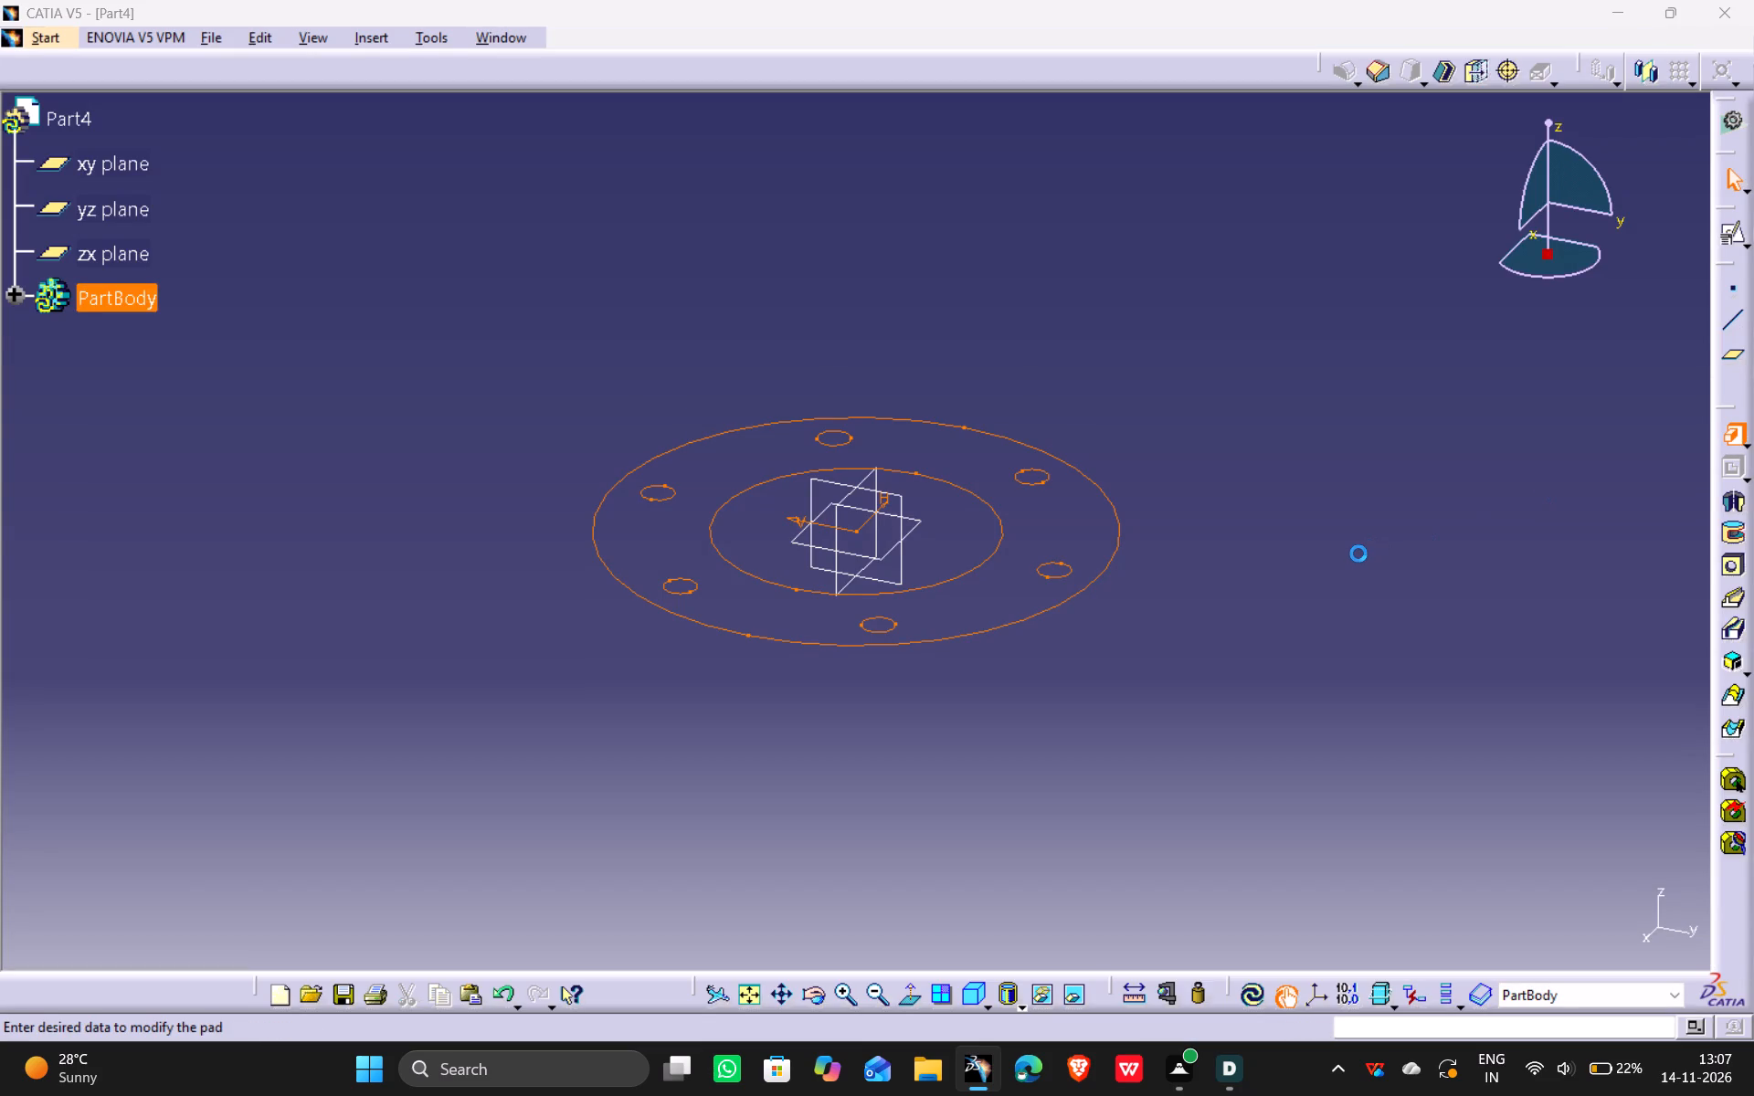
key("2")
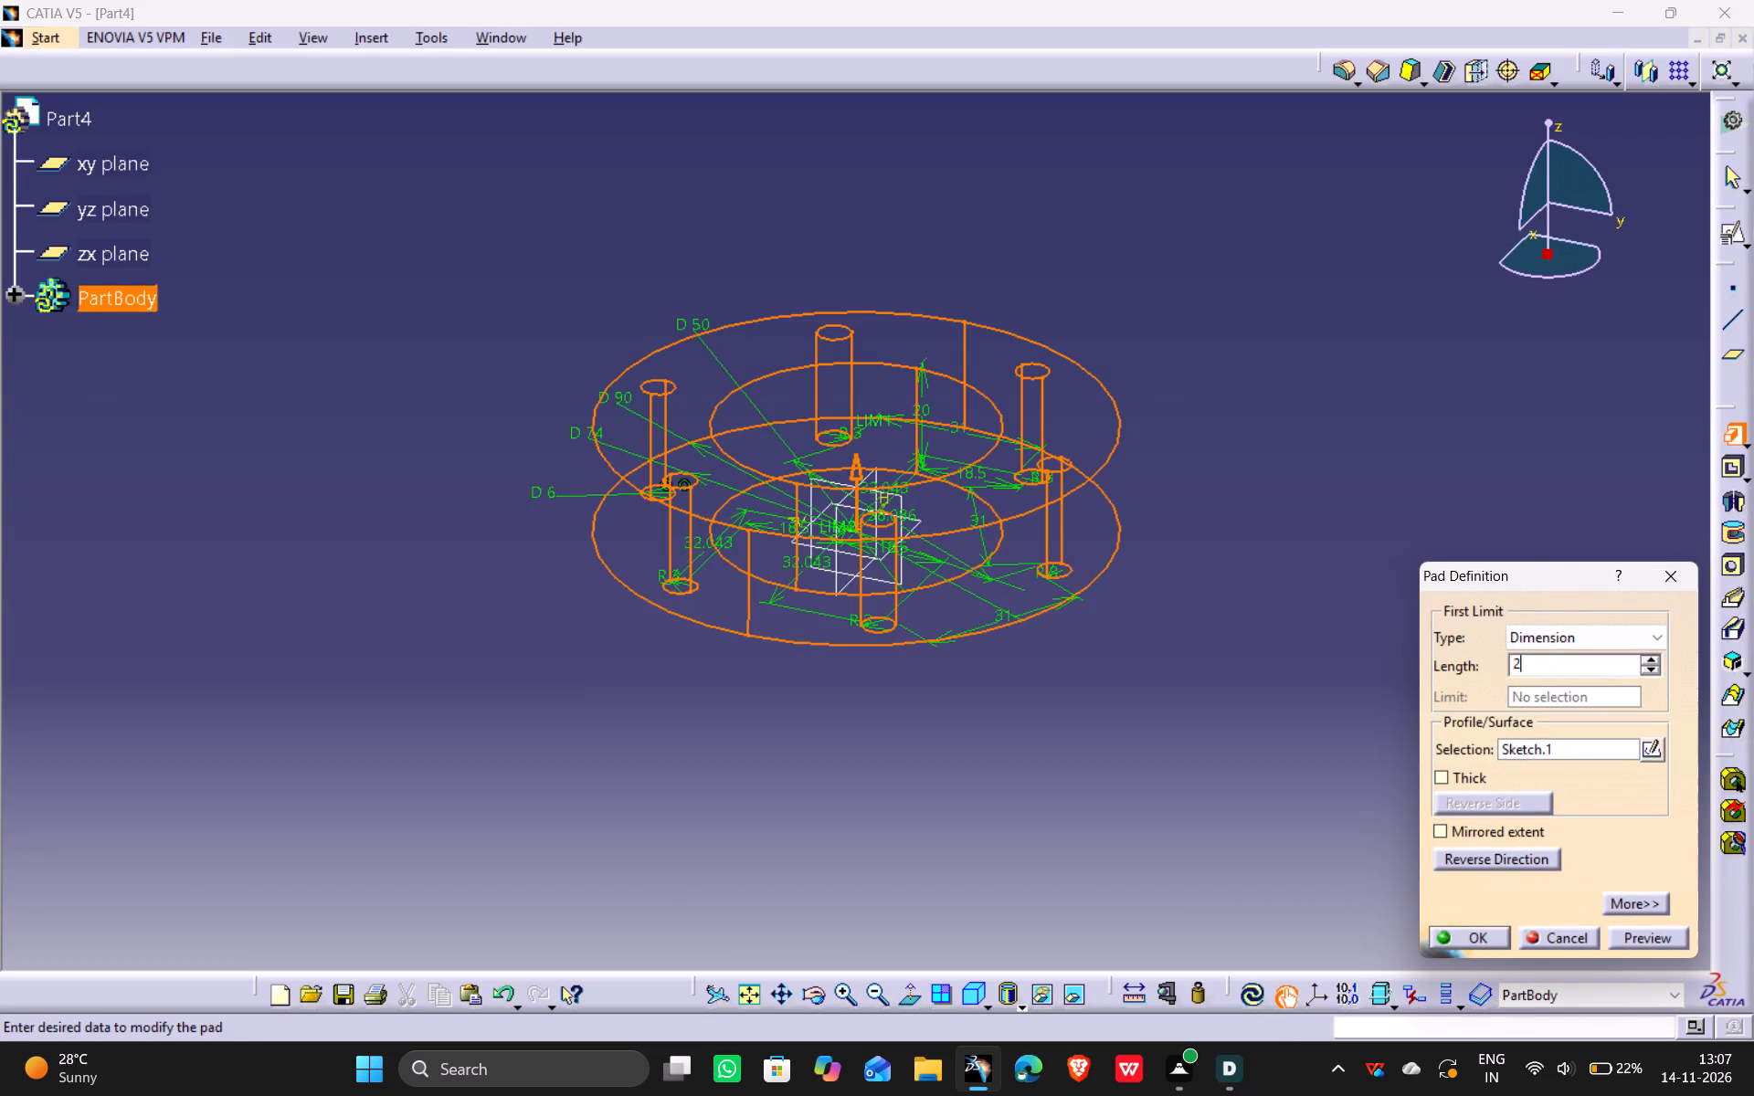
left_click(1495, 833)
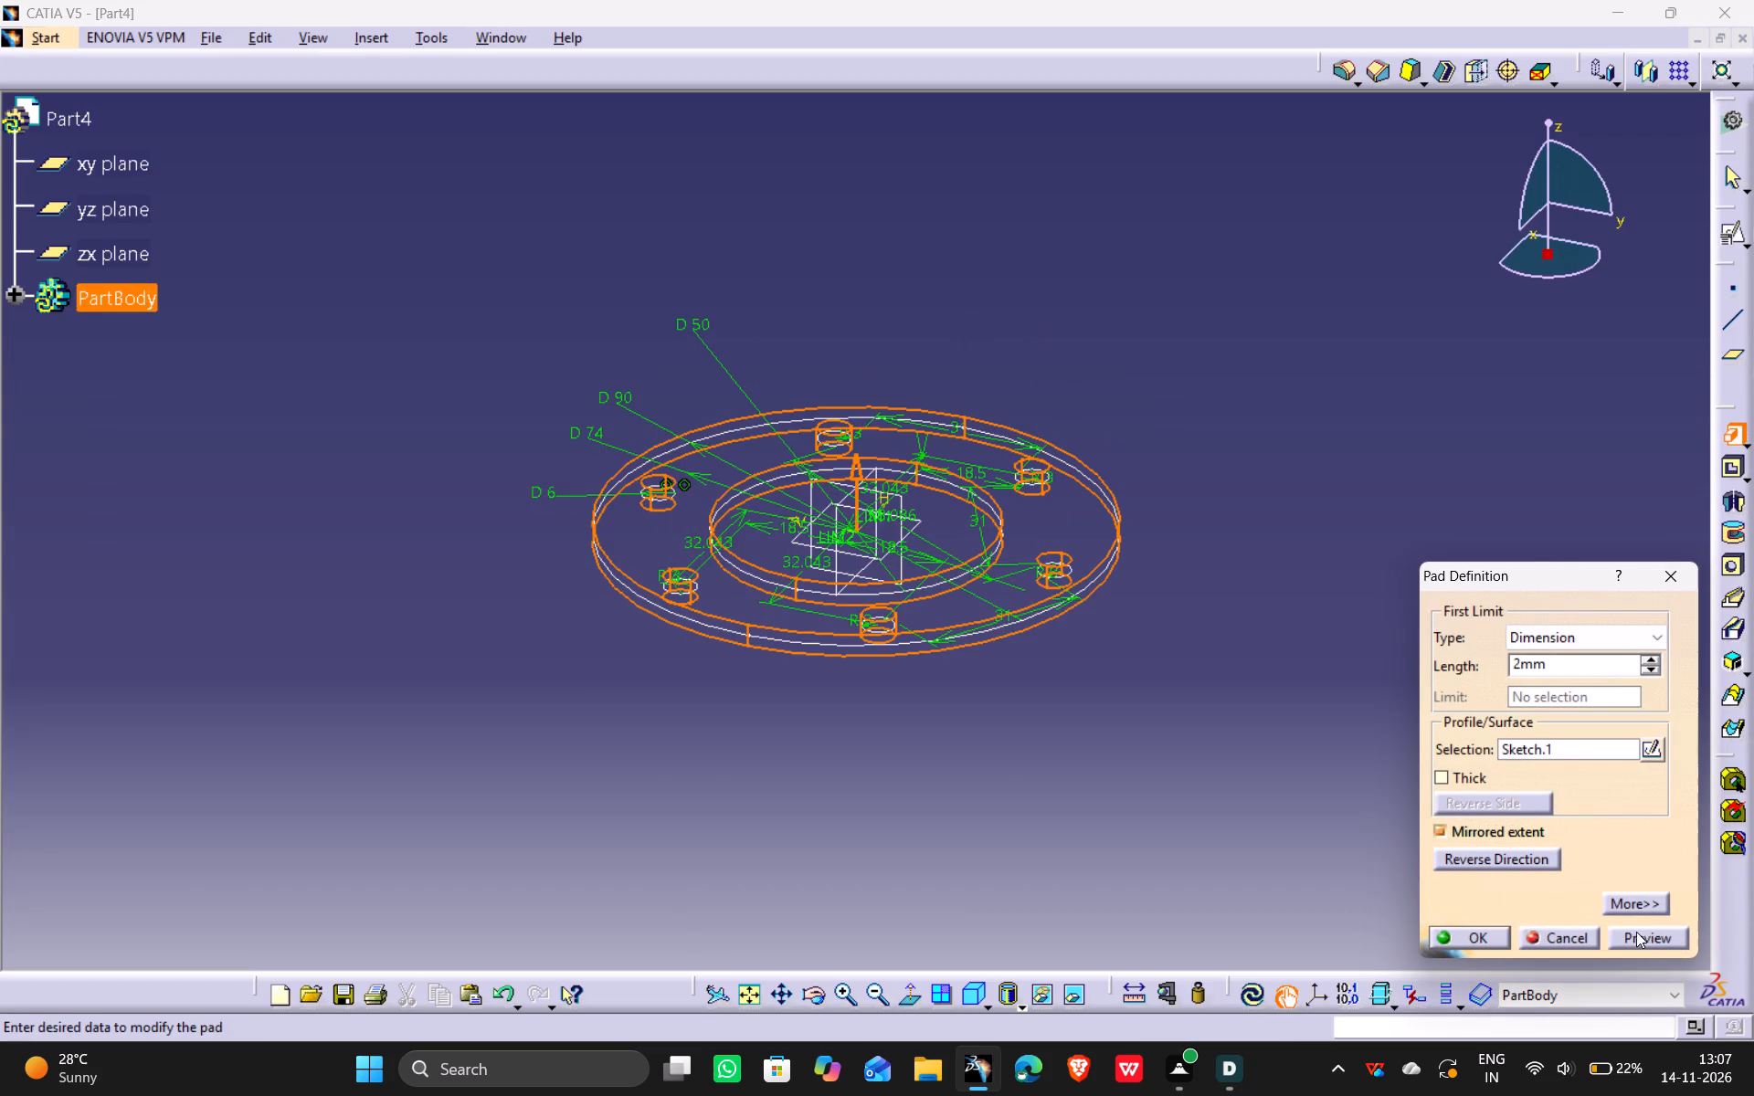
left_click(1643, 942)
left_click(1464, 938)
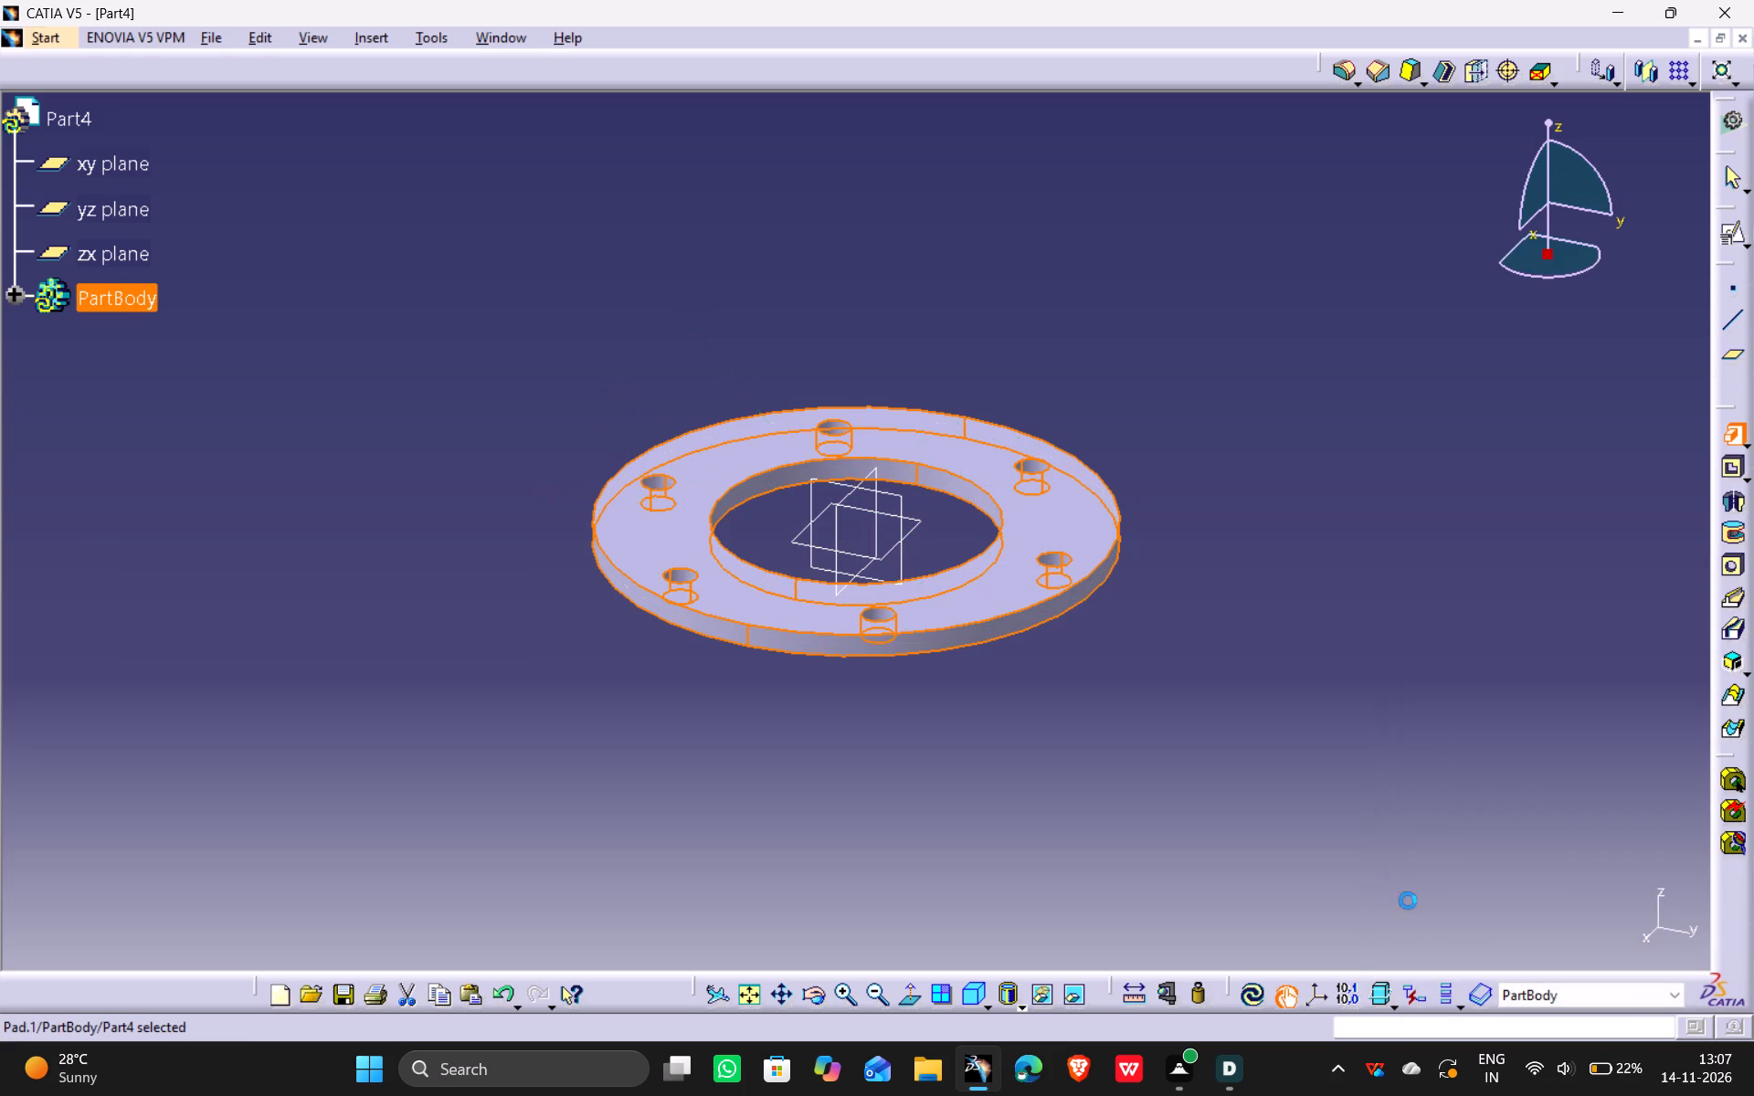
left_click(1194, 402)
left_click(1081, 696)
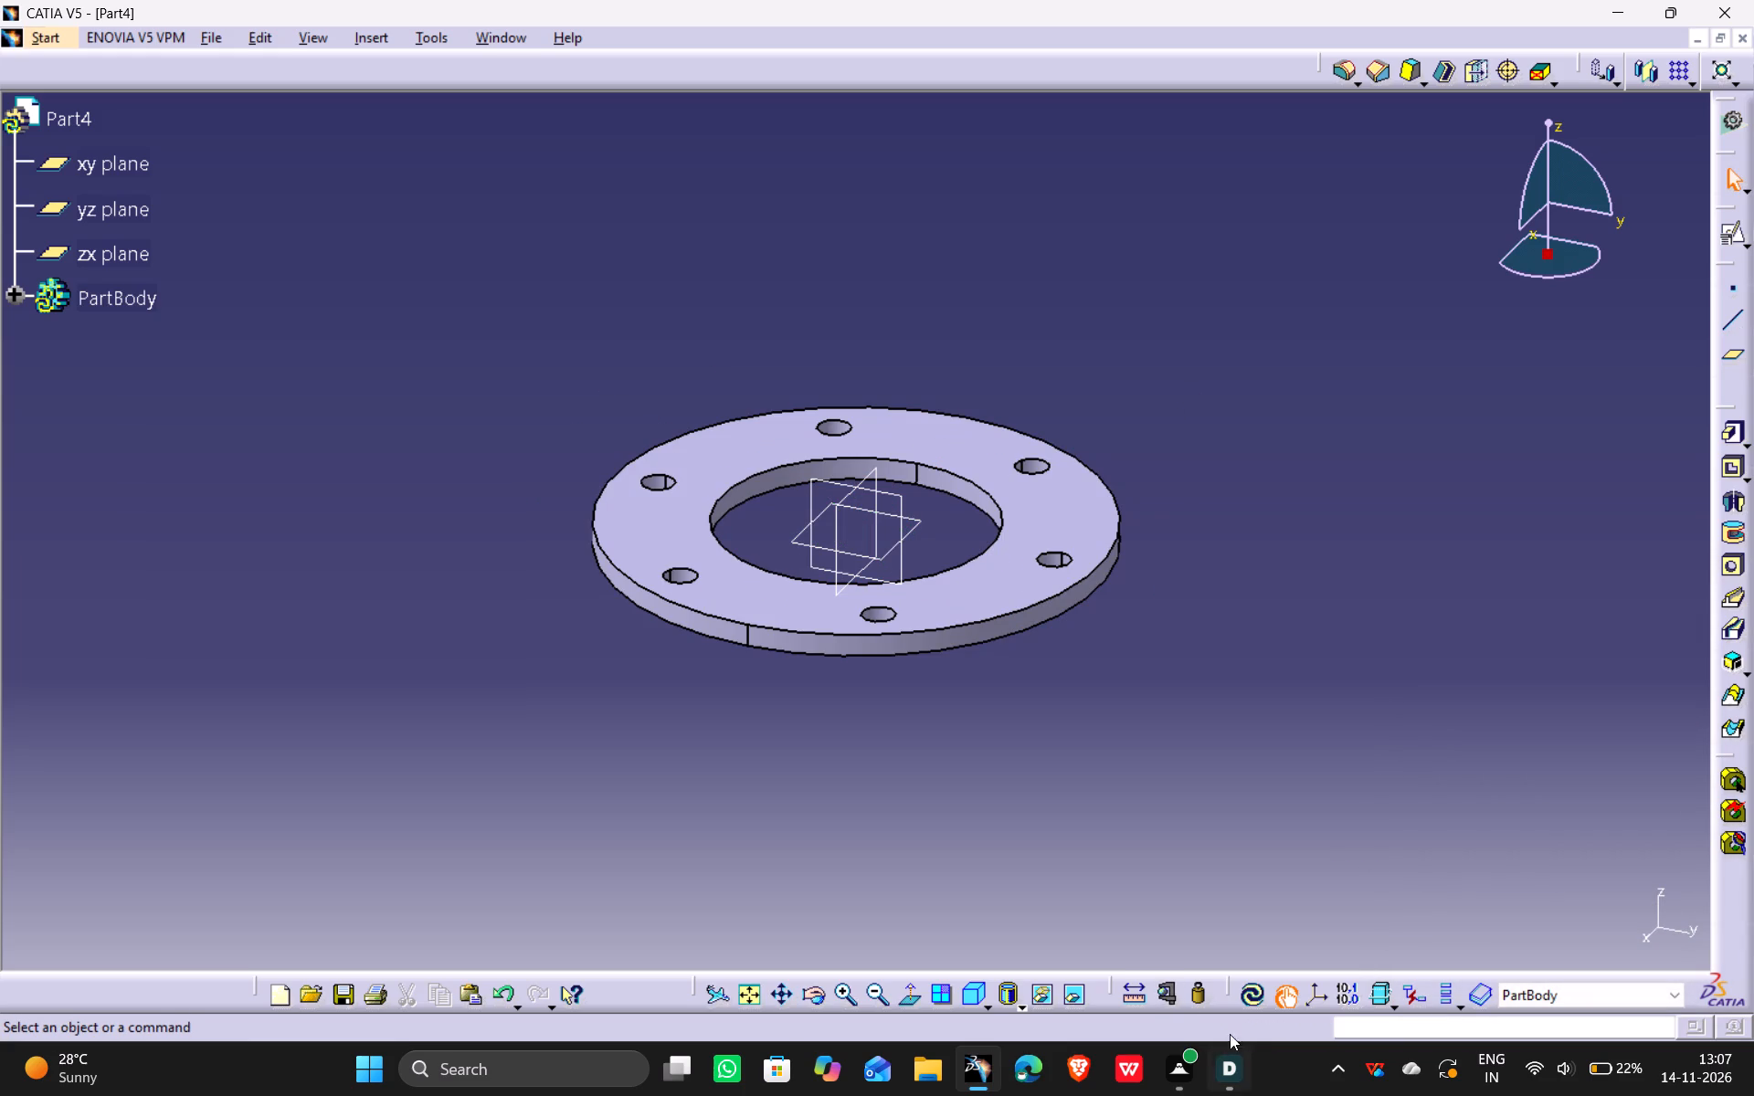
Update the flange part and save it as P5-4.
left_click(1261, 981)
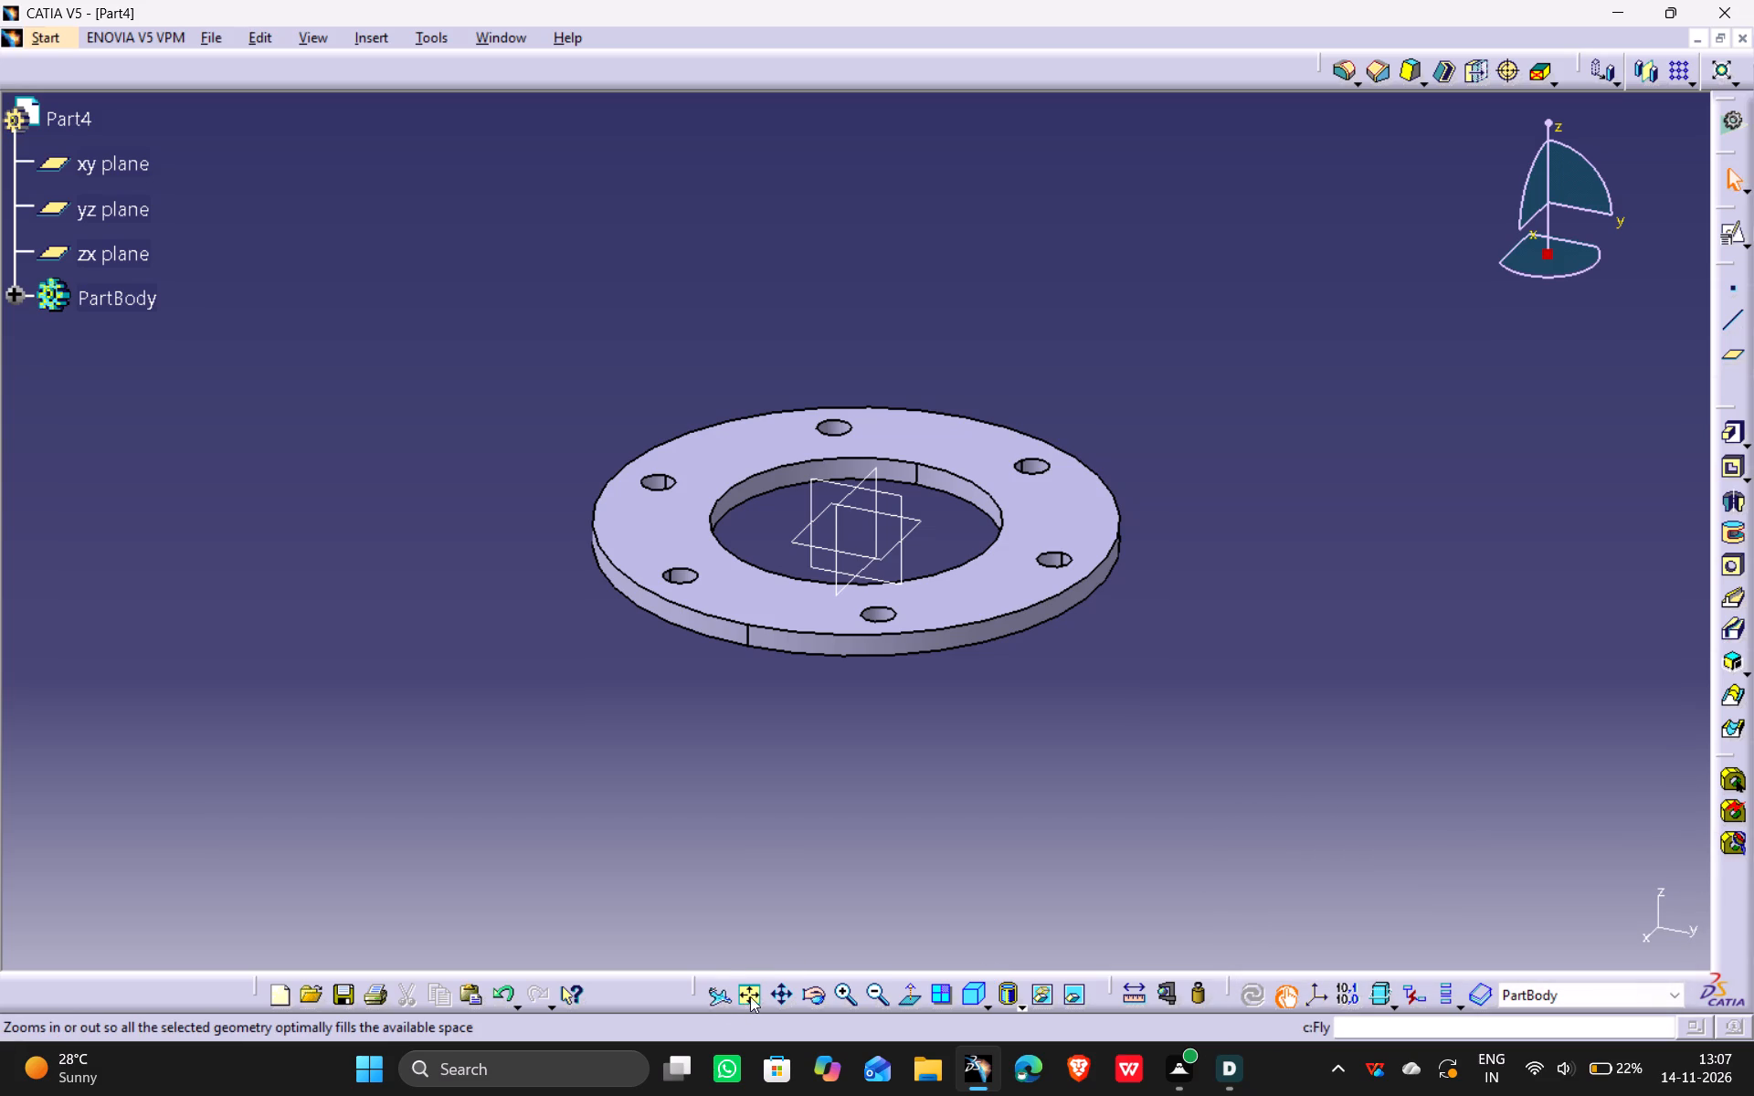
left_click(750, 995)
left_click(967, 1003)
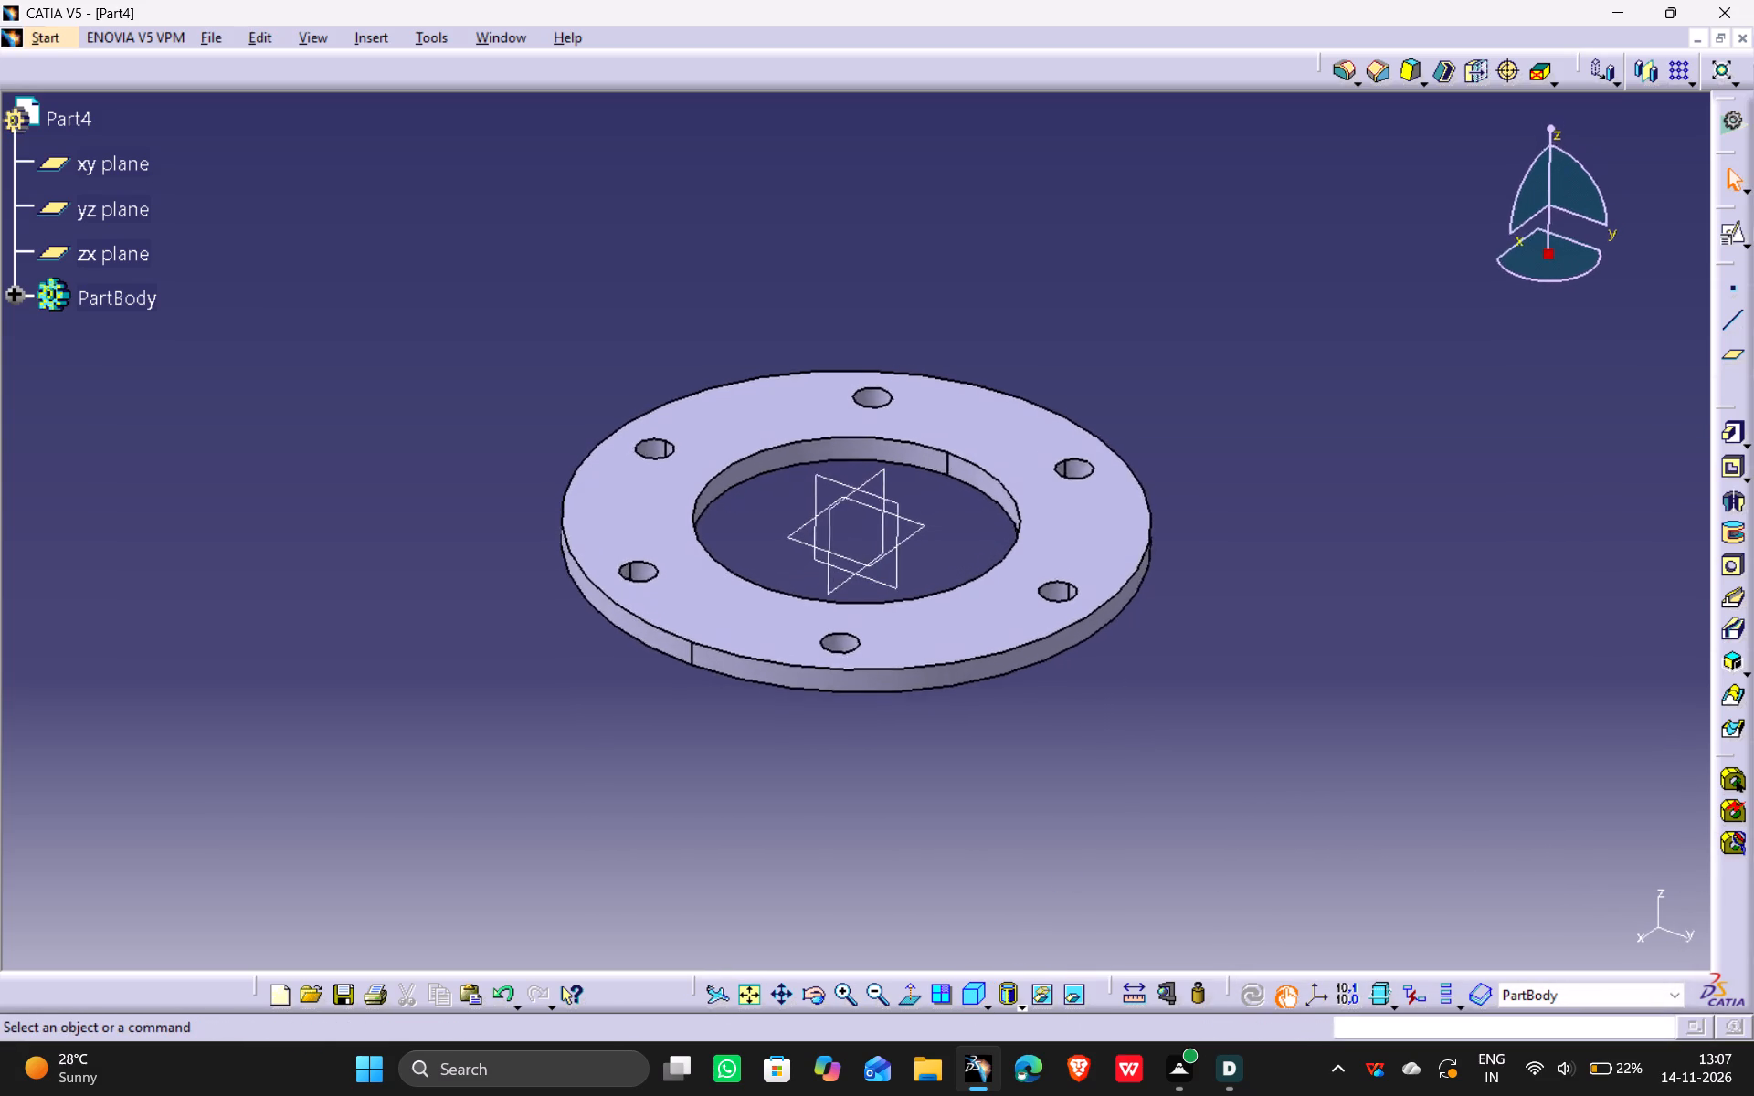
key("ctrl+s")
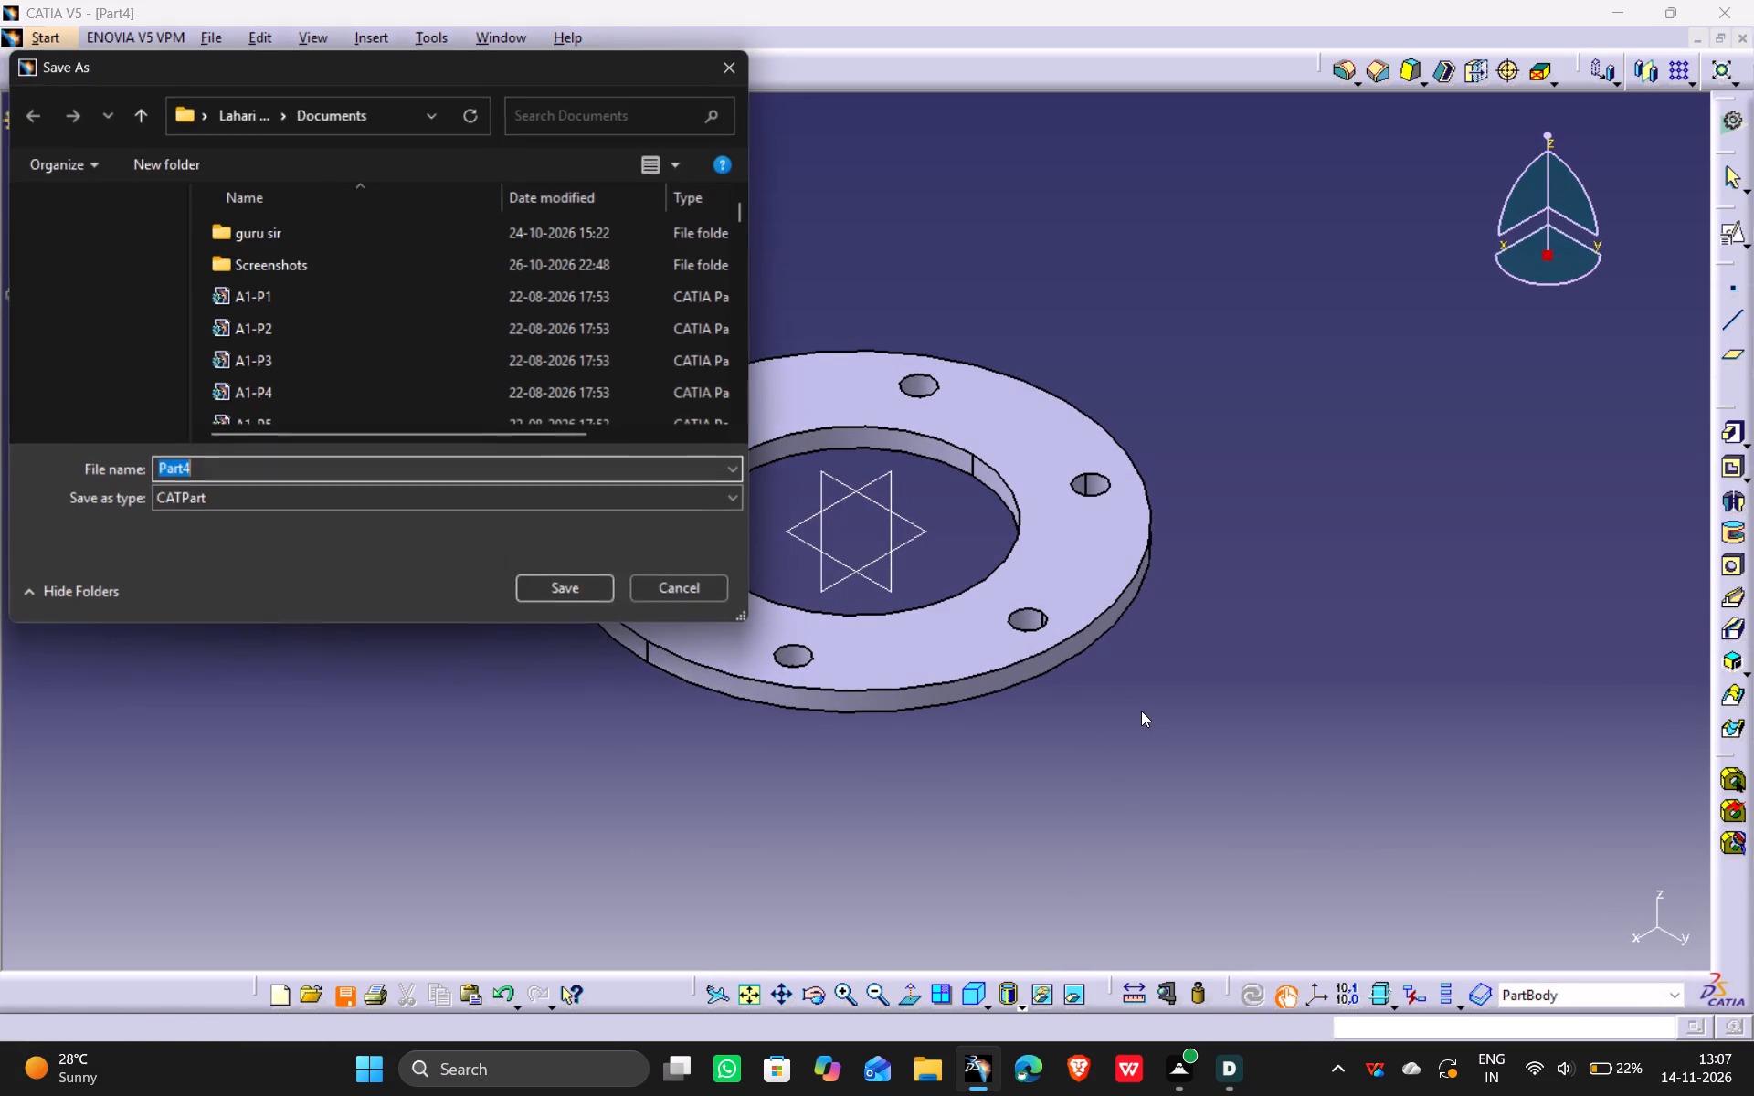
type("P5-")
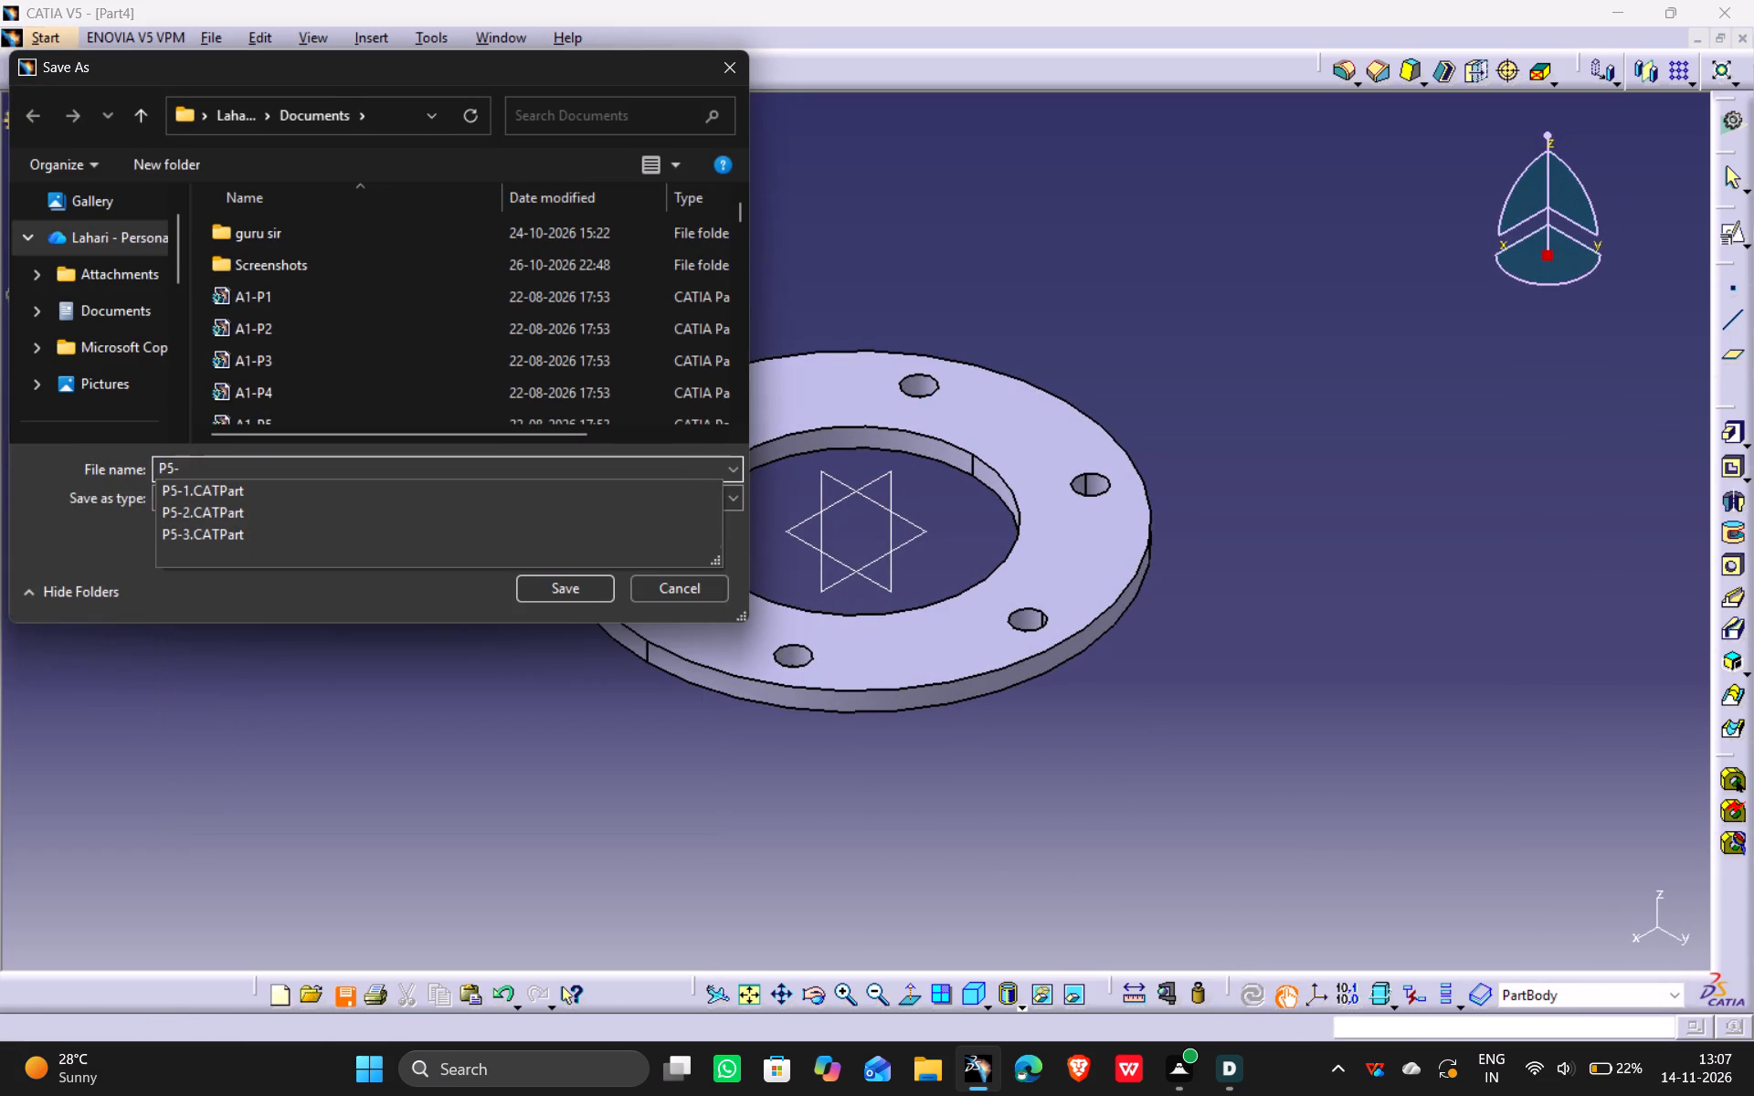
key("4")
key("Return")
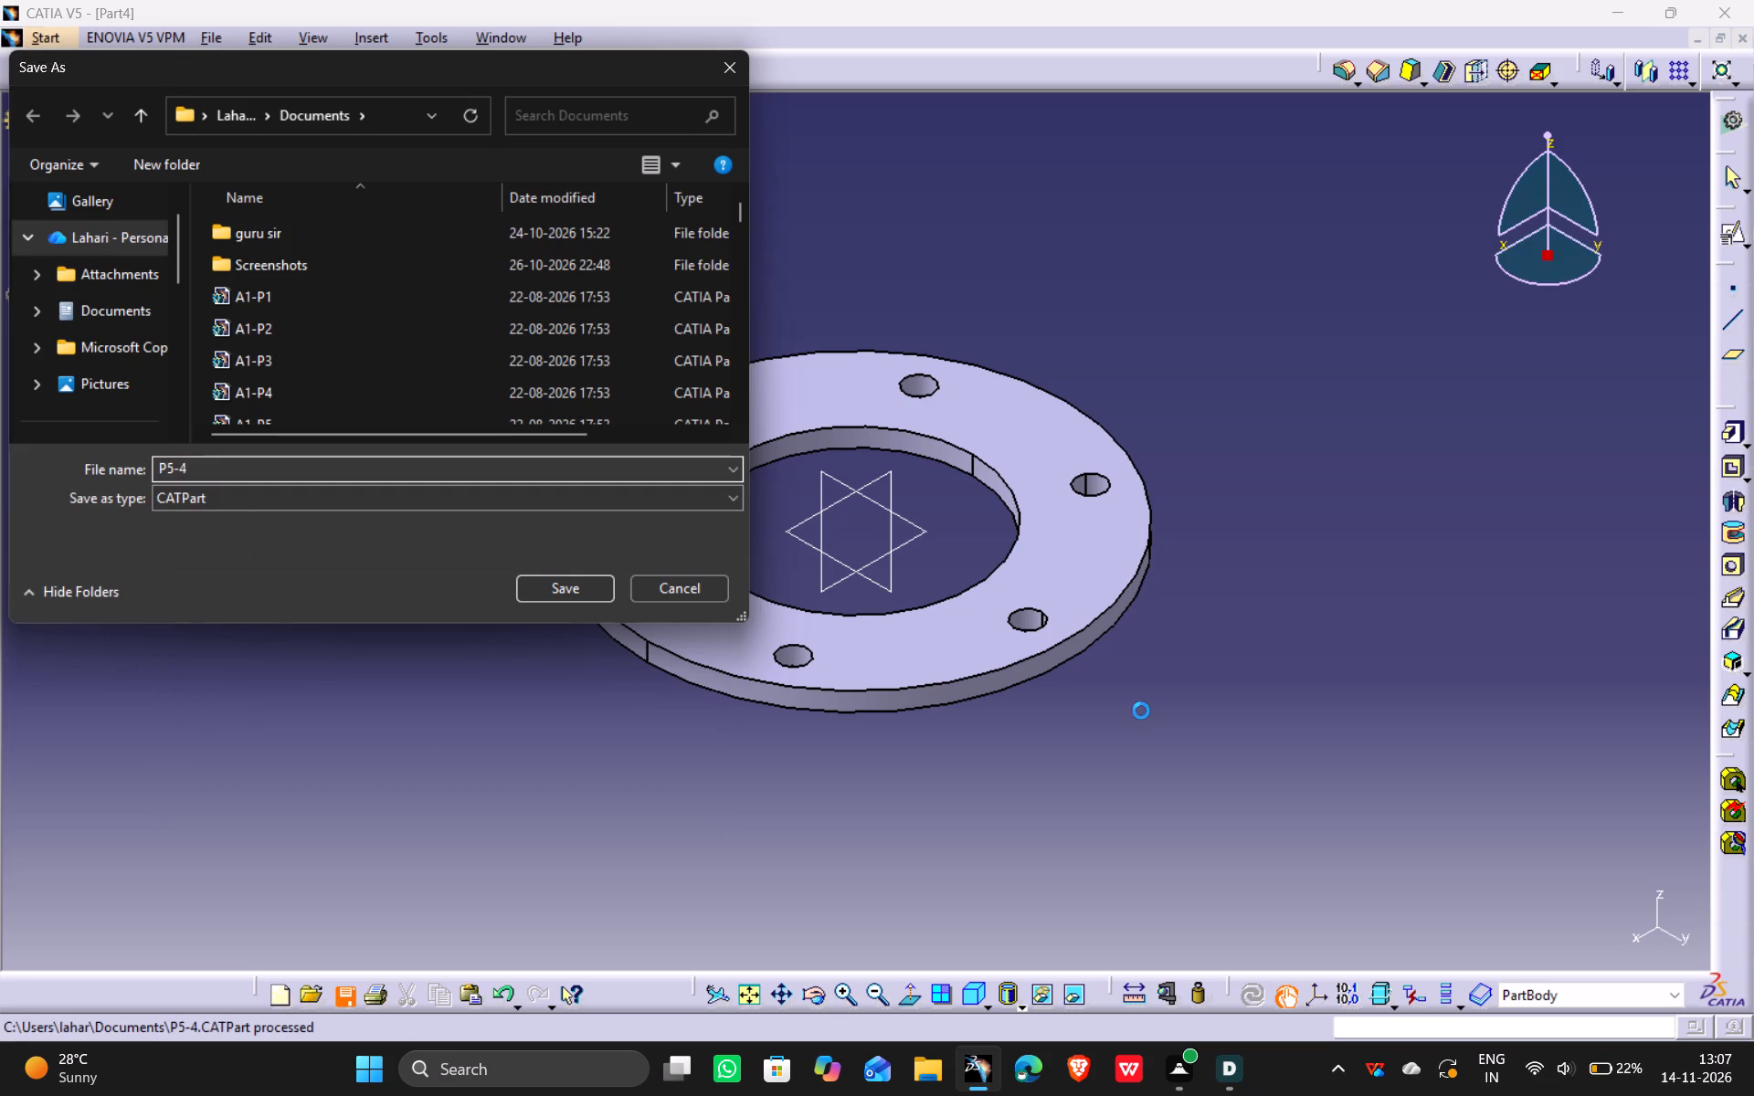
Create a new part in the Part Design workbench.
left_click(36, 40)
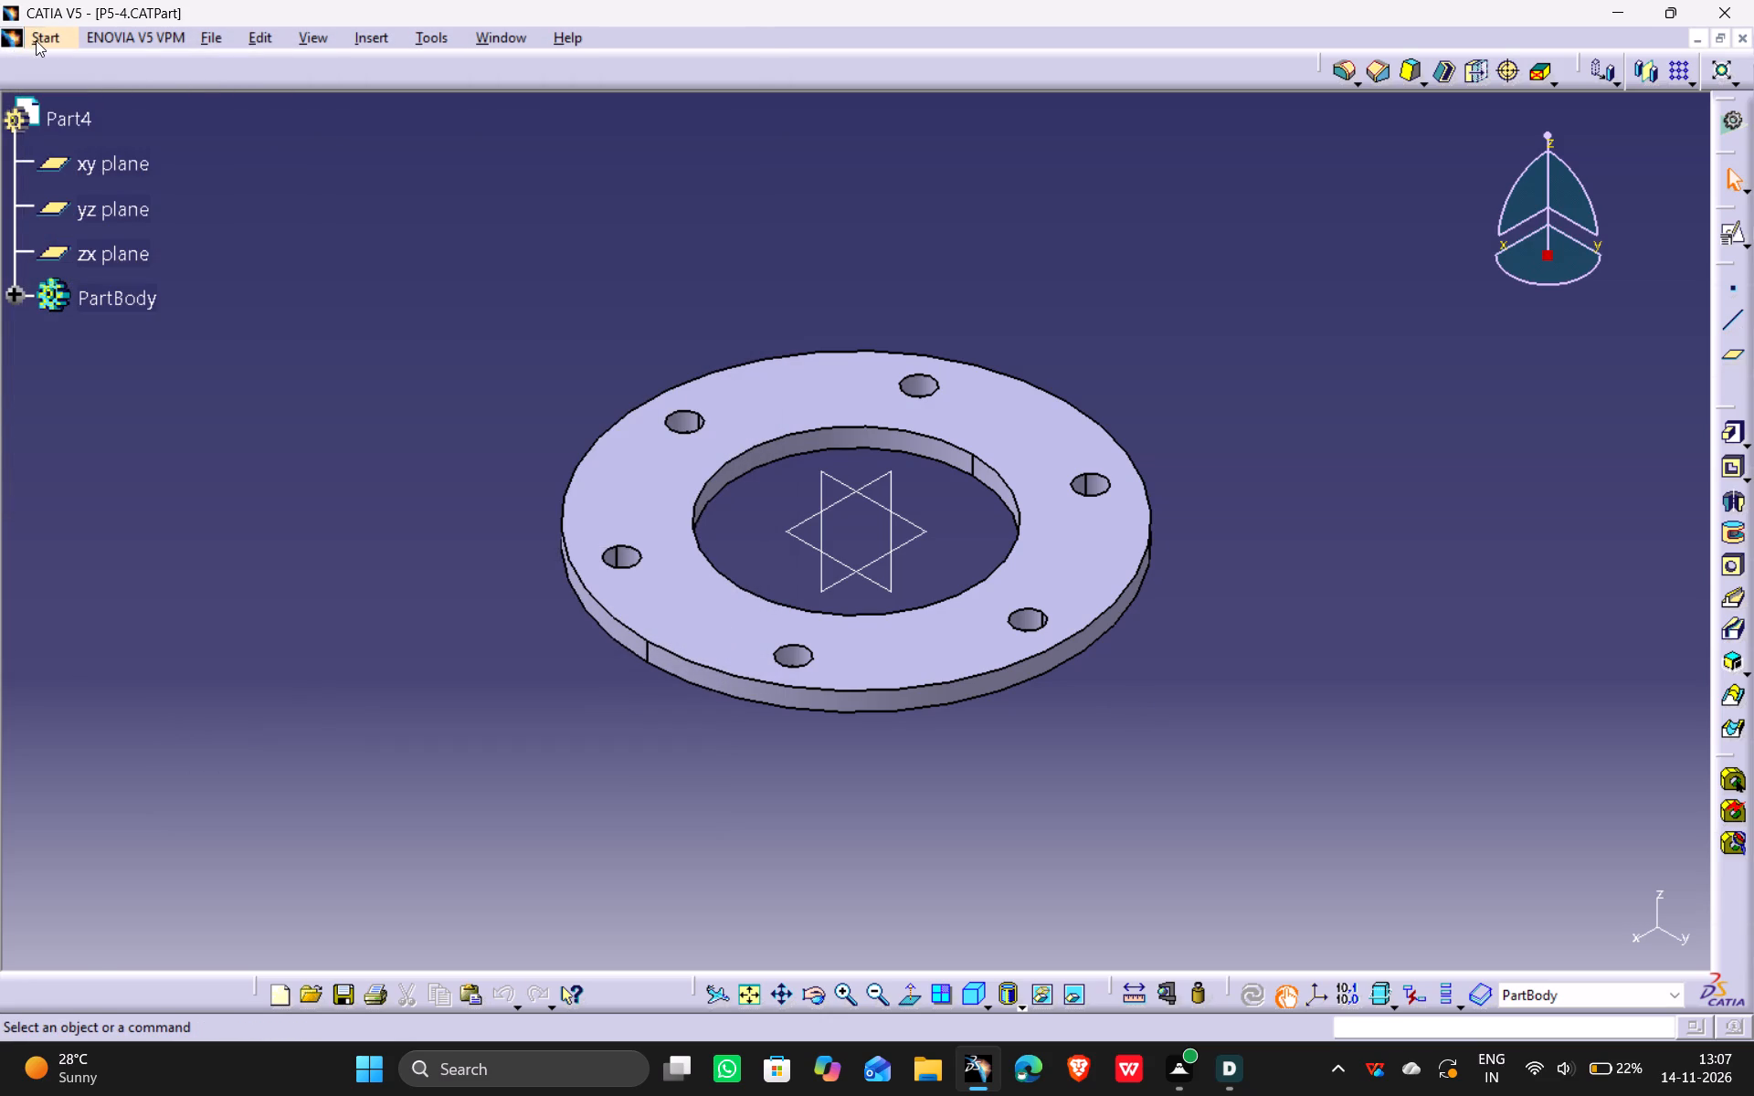
left_click(154, 96)
left_click(399, 84)
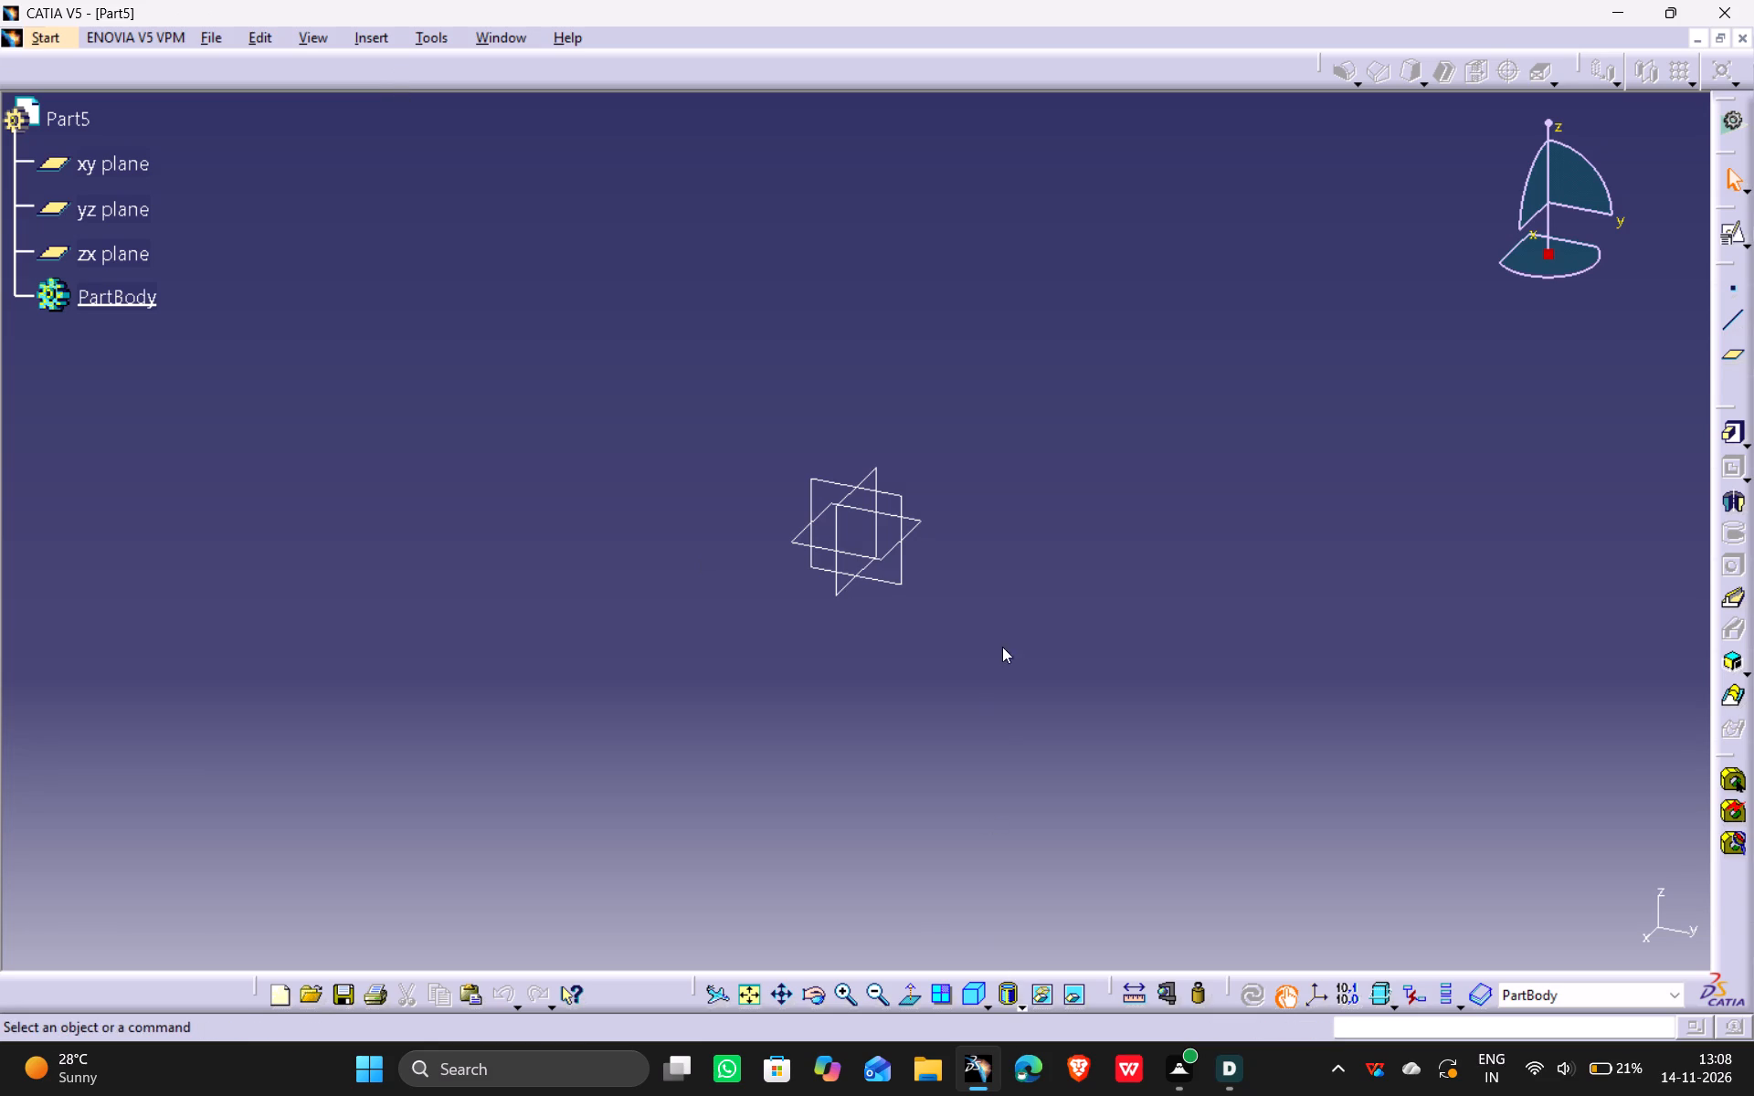
Start a positioned sketch on the xy plane with both the H and V directions reversed.
left_click(916, 528)
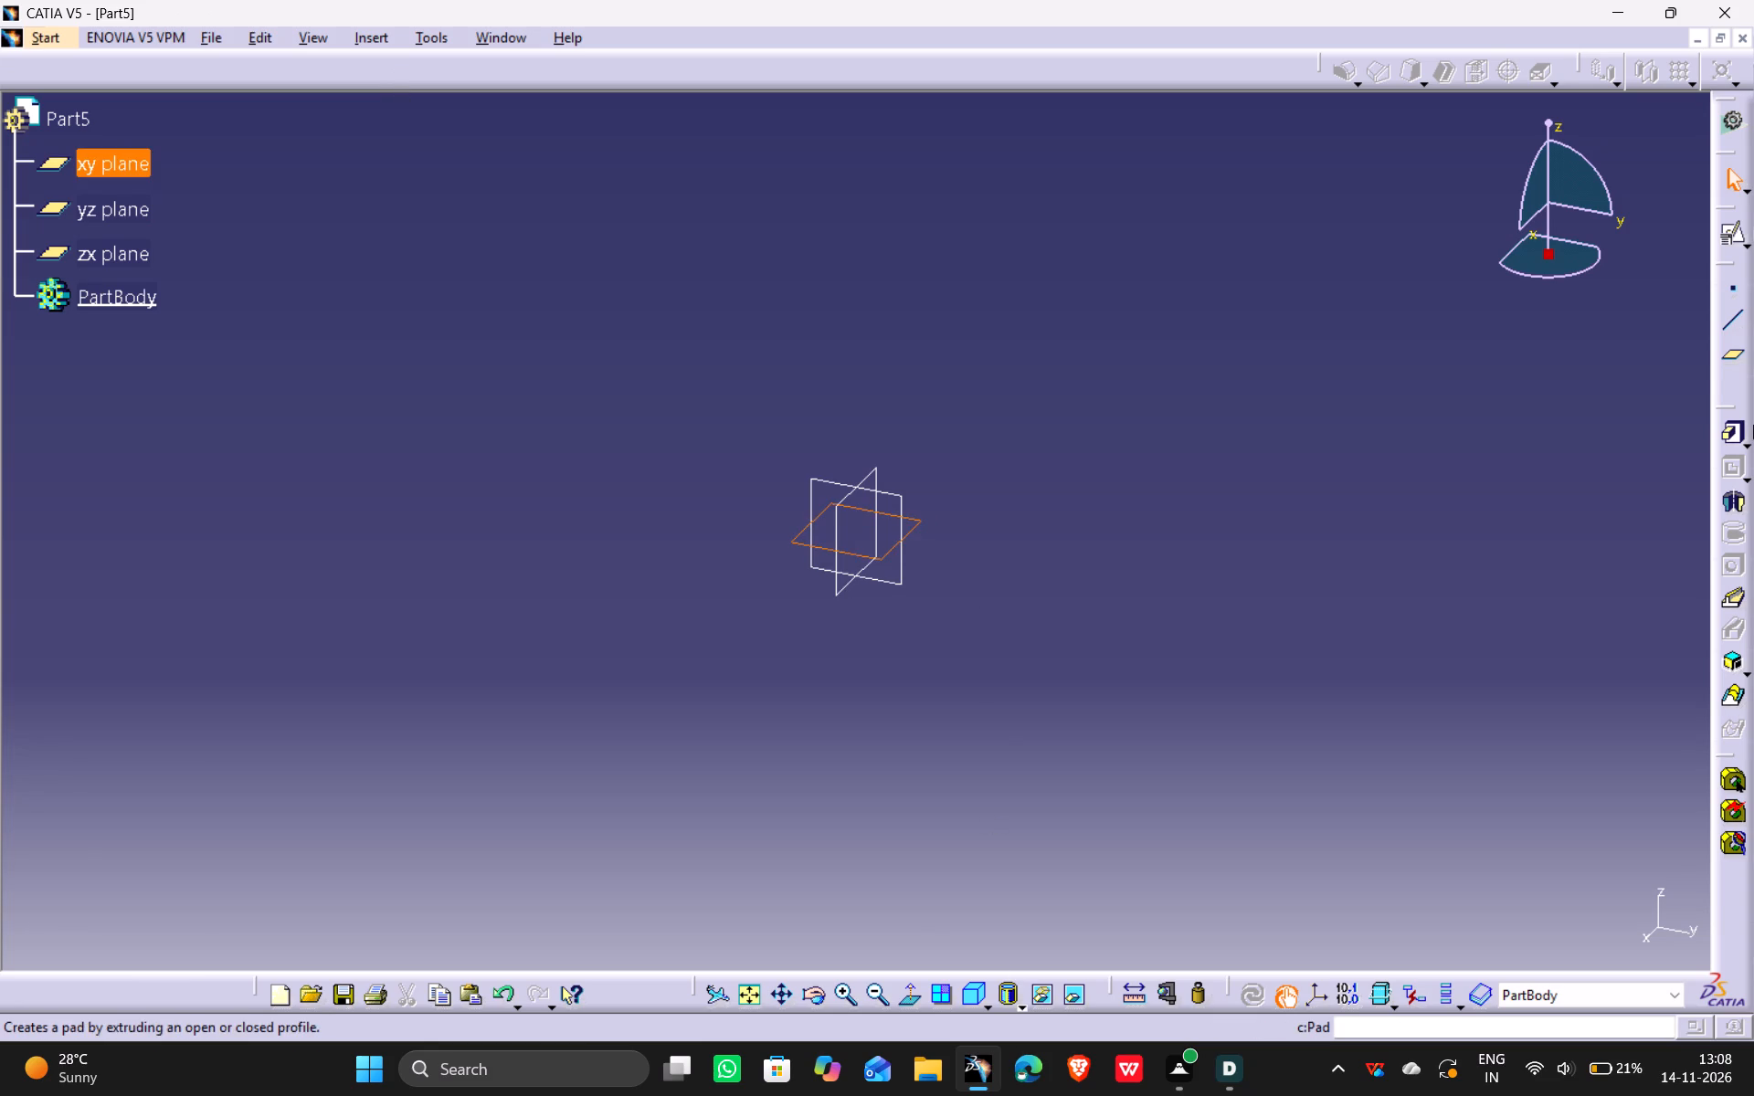
left_click(1738, 237)
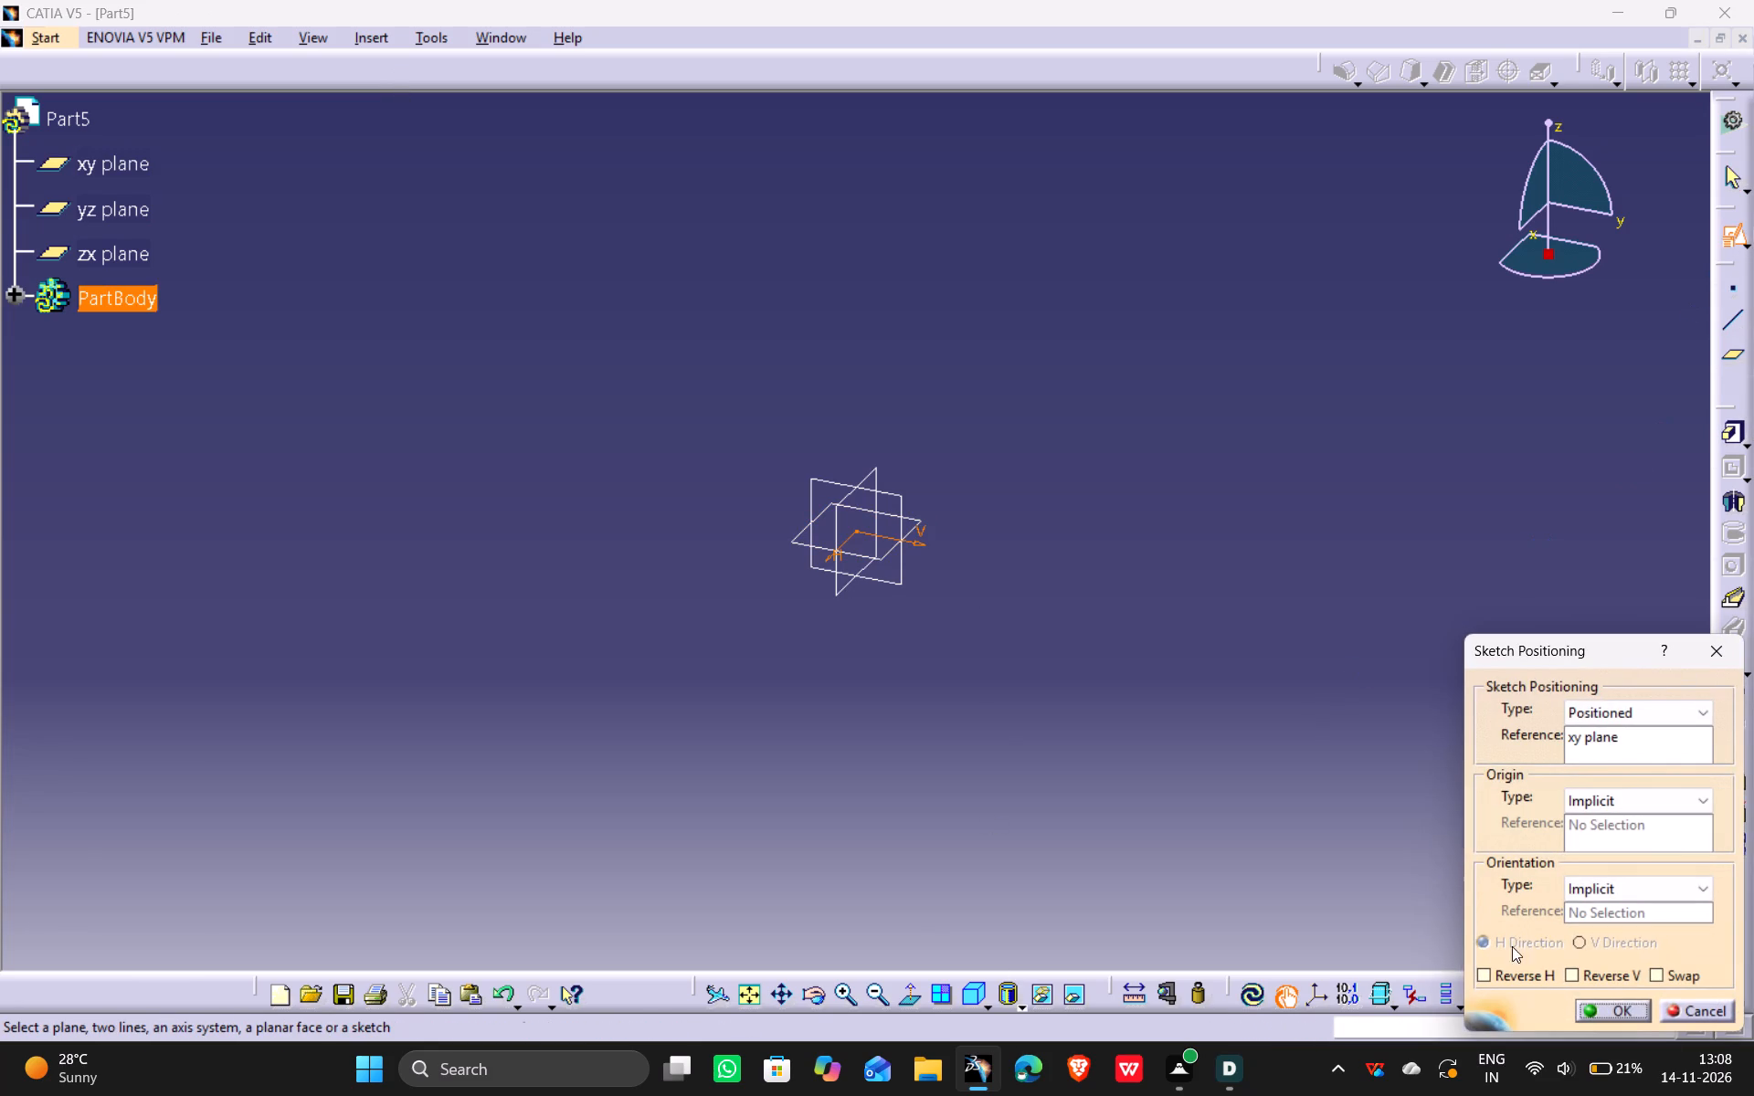
left_click(1536, 978)
left_click(1614, 971)
left_click(1614, 1005)
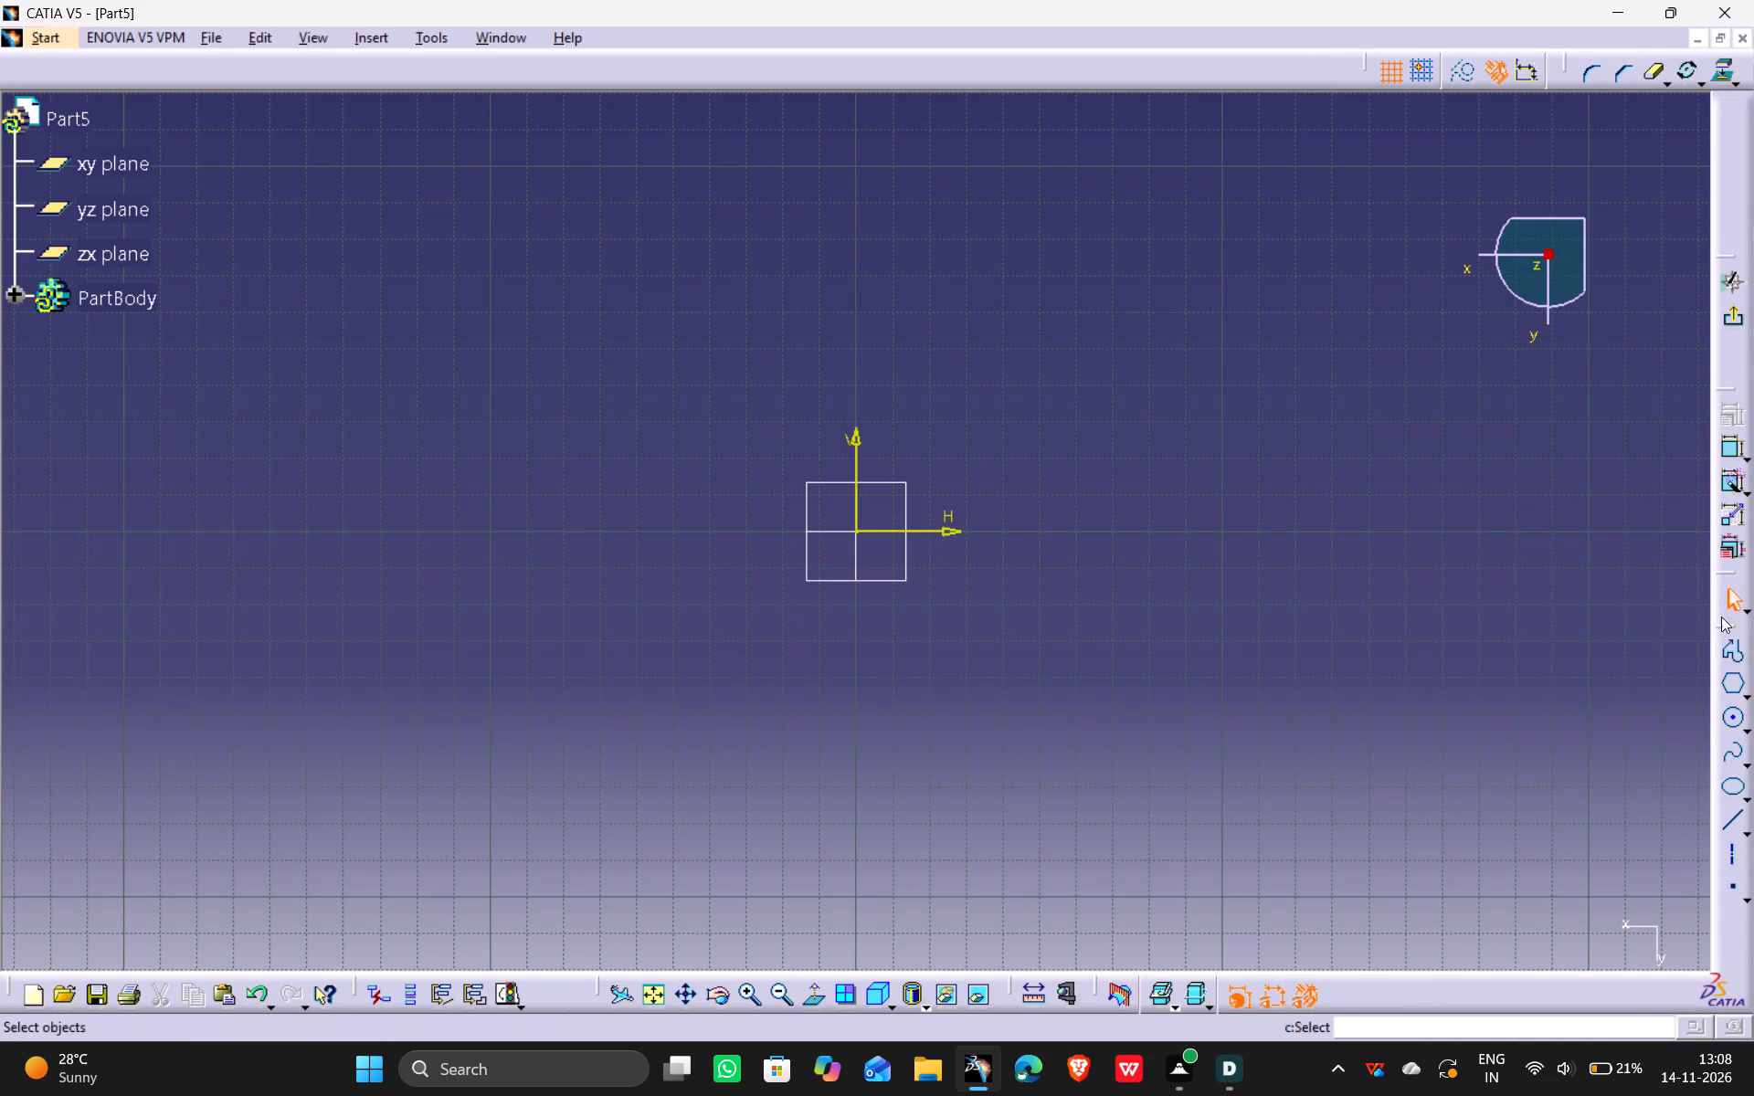
Sketch a circle about 105 mm in diameter centred on the origin.
left_click(1738, 718)
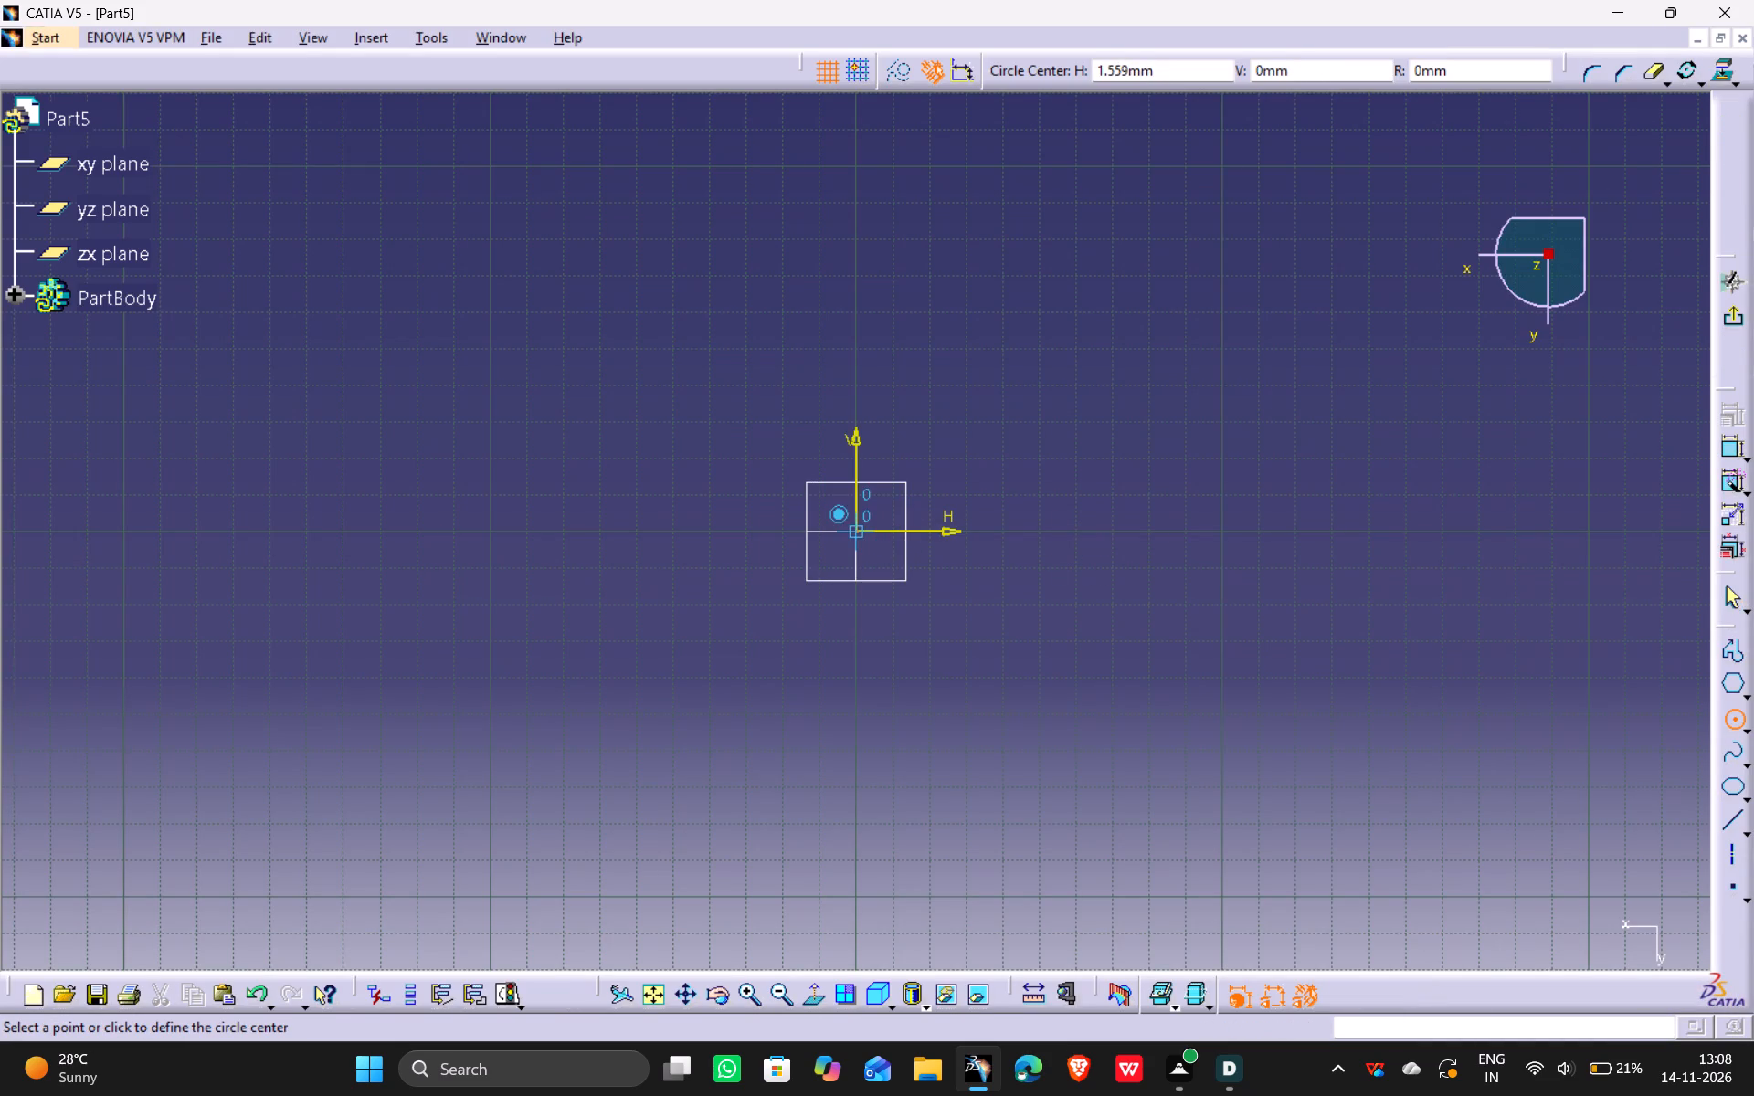
left_click(856, 531)
left_click(1009, 648)
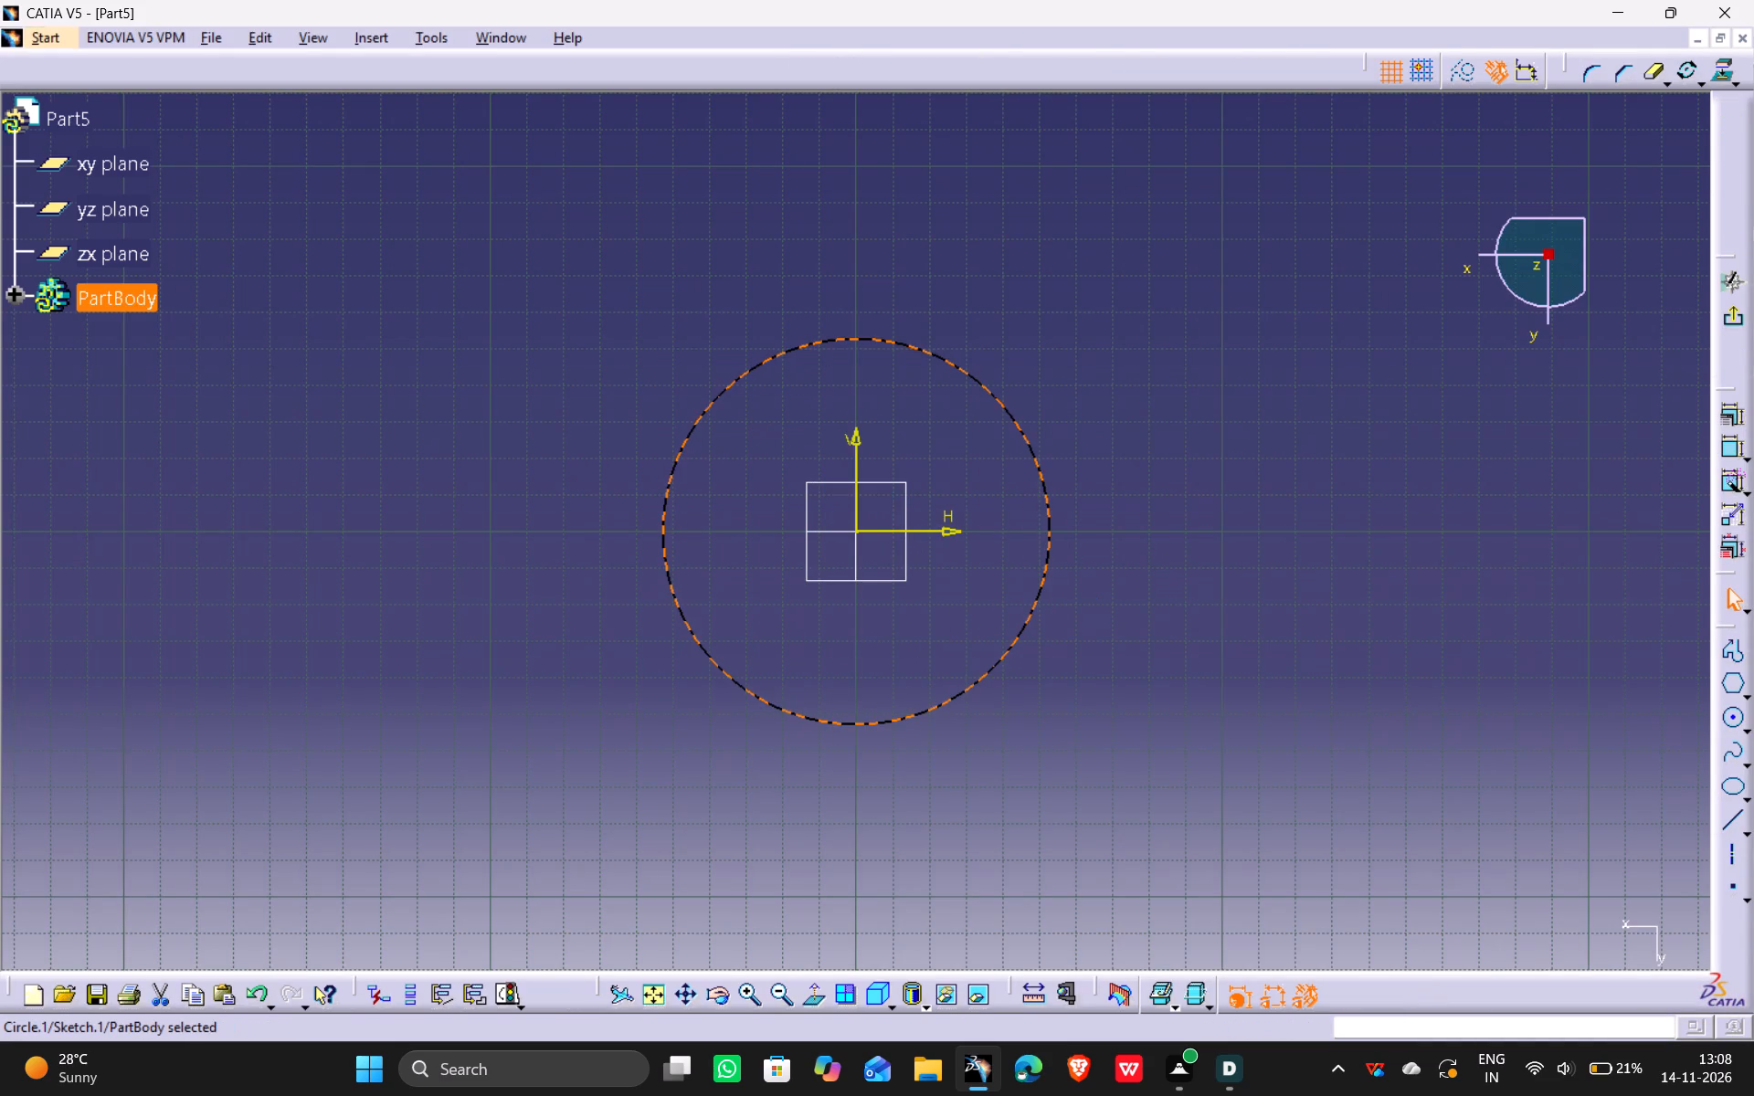
Dimension the circle's diameter, set it to 27 mm and place the dimension label close to the circle.
left_click(1731, 449)
left_click(1036, 311)
double_click(1050, 303)
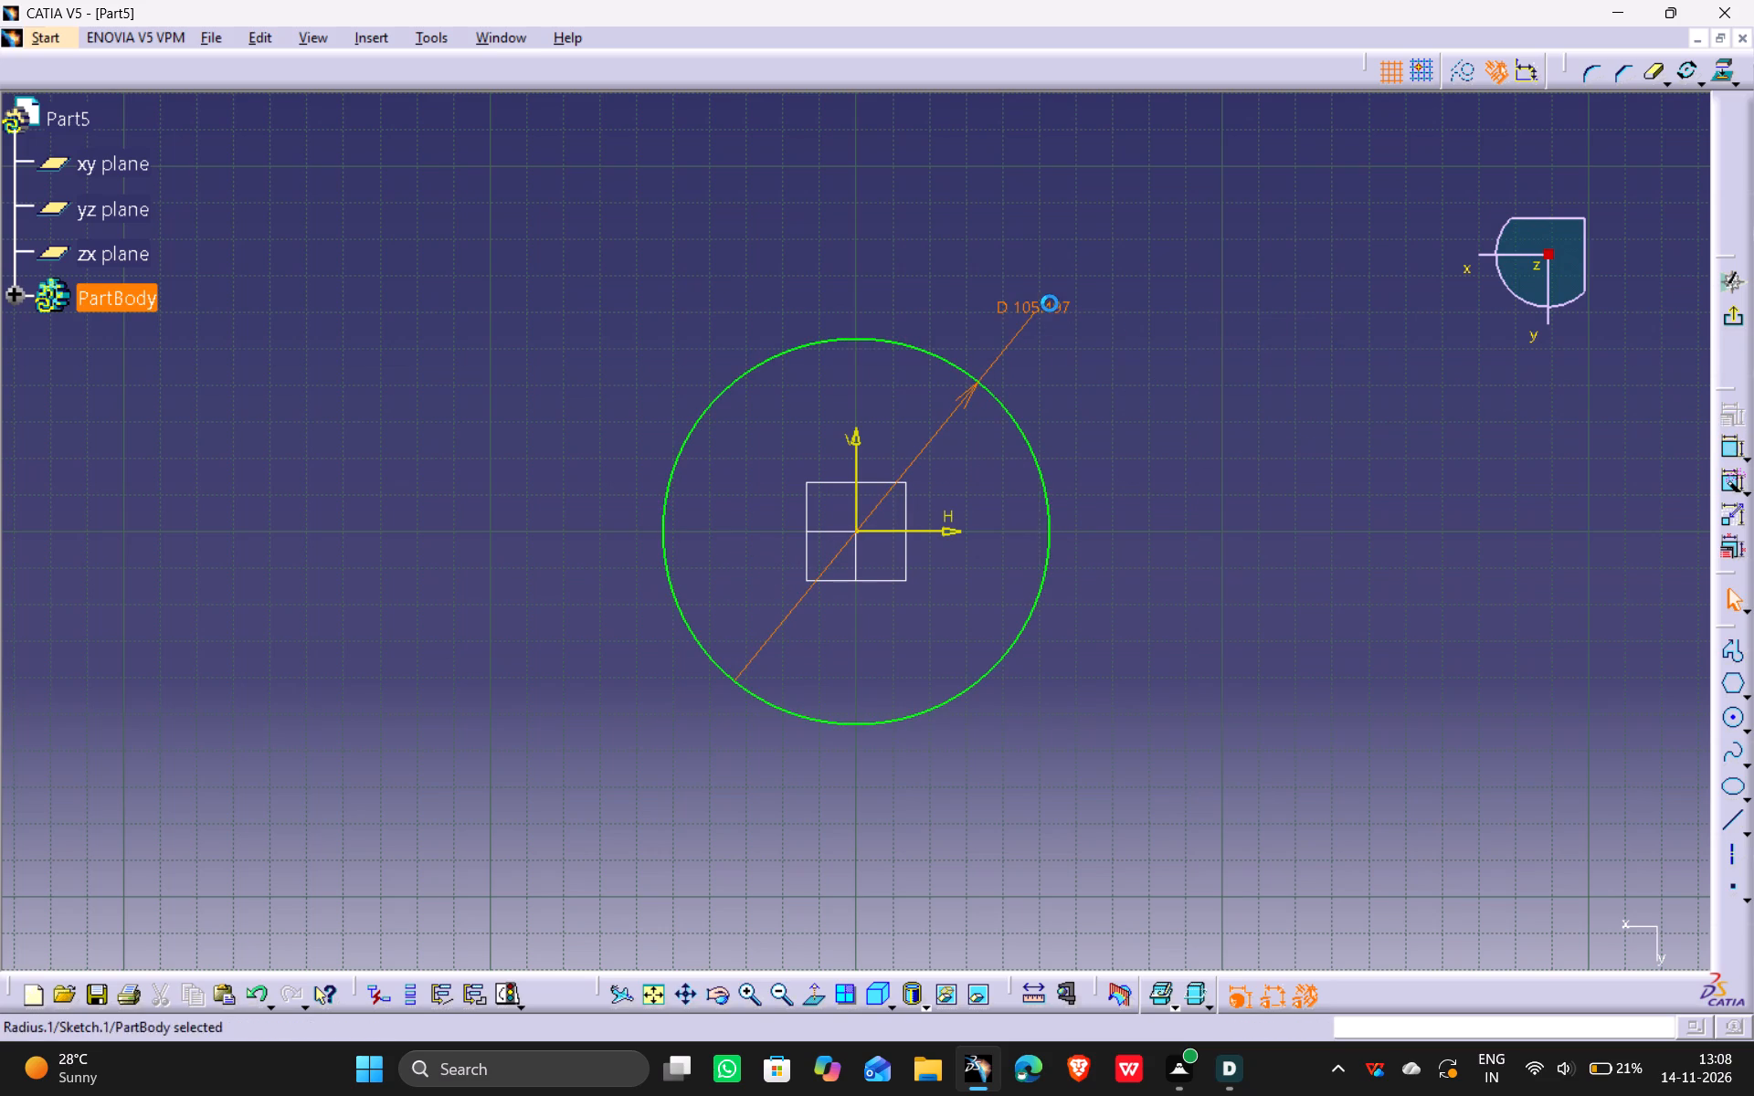
key("2")
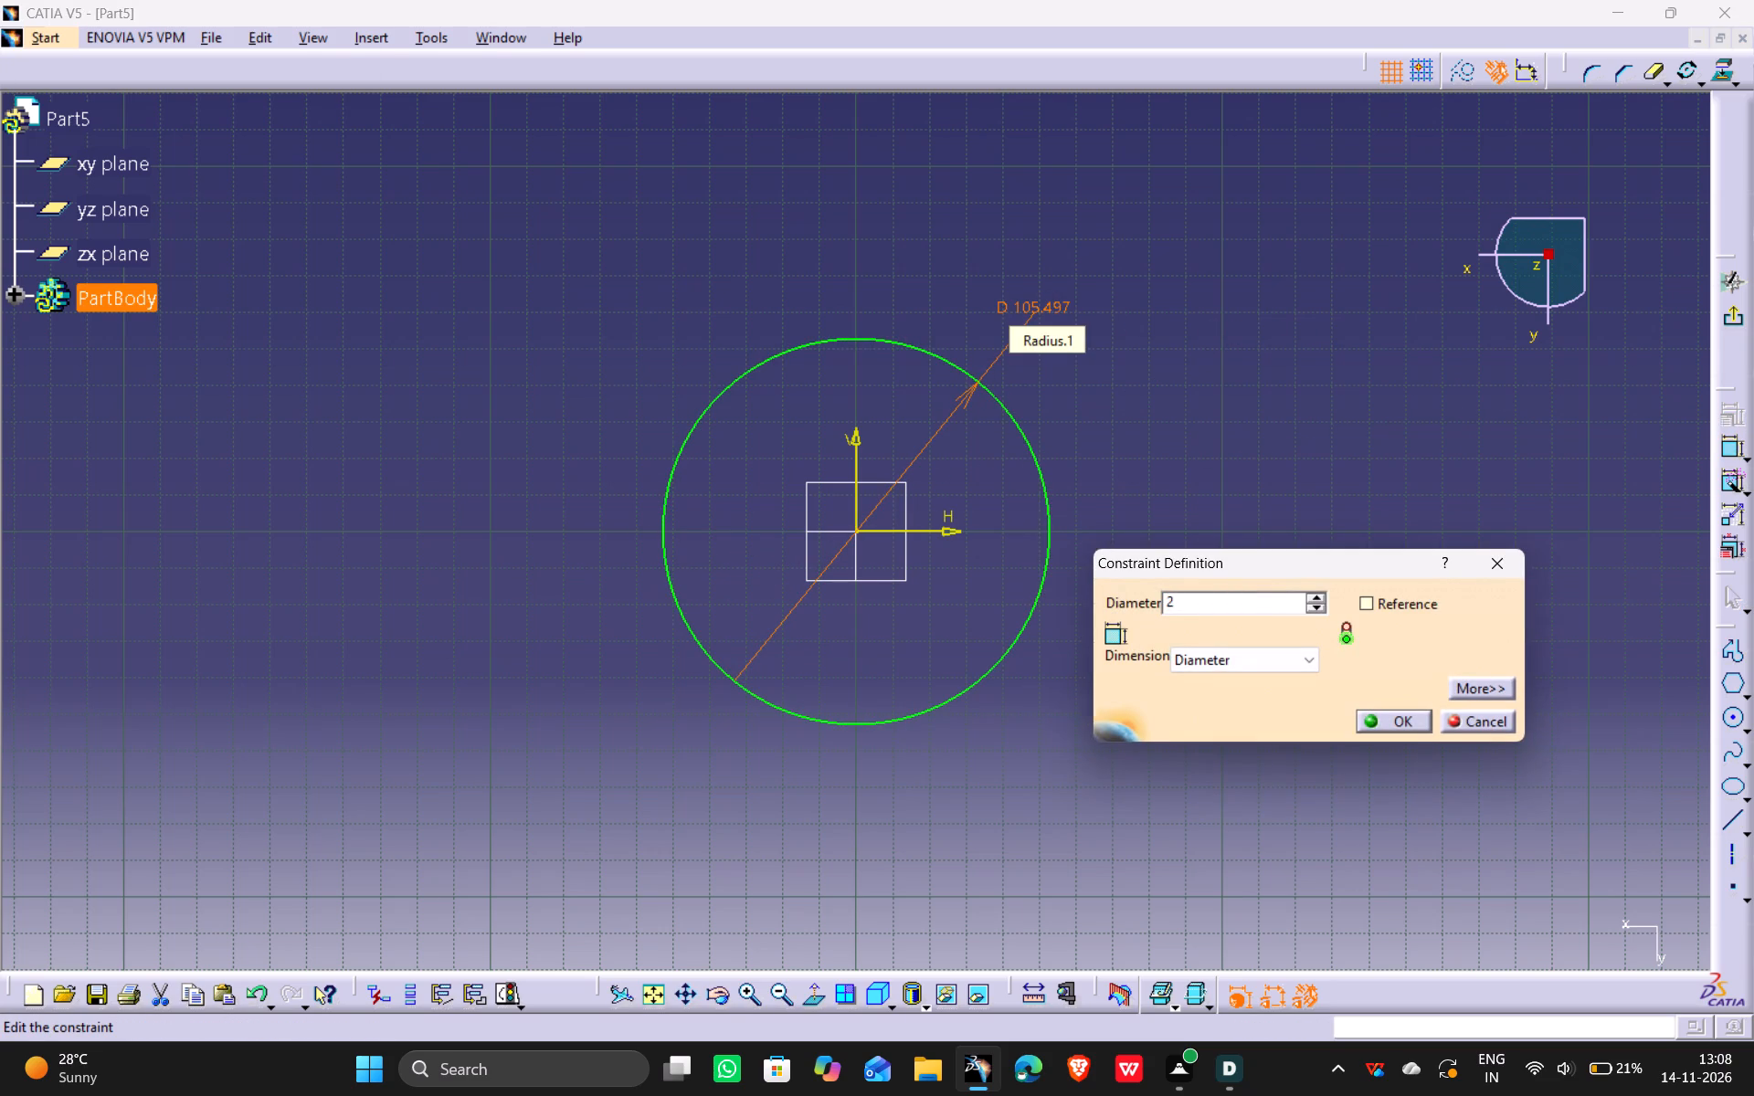
key("7")
key("Return")
middle_click_drag(866, 750, 851, 579, "ctrl")
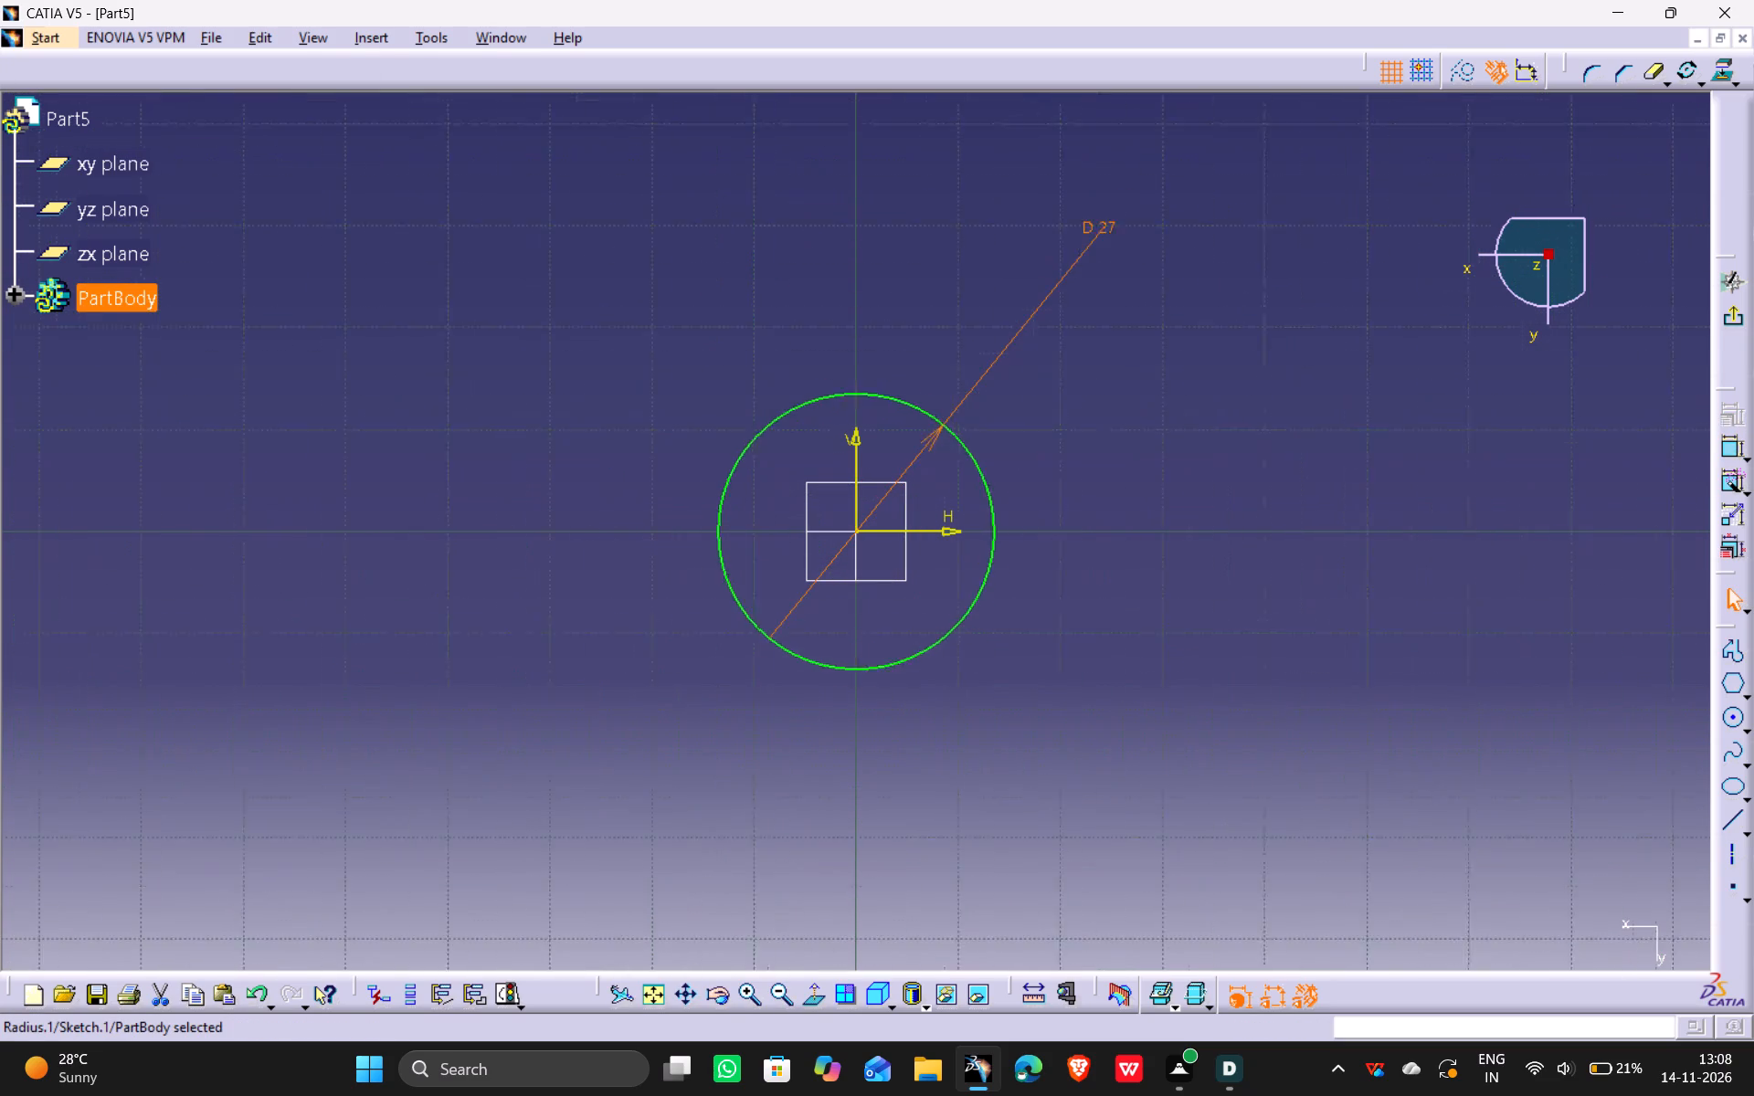
middle_click_drag(851, 579, 851, 567, "ctrl")
left_click_drag(1135, 190, 1022, 332)
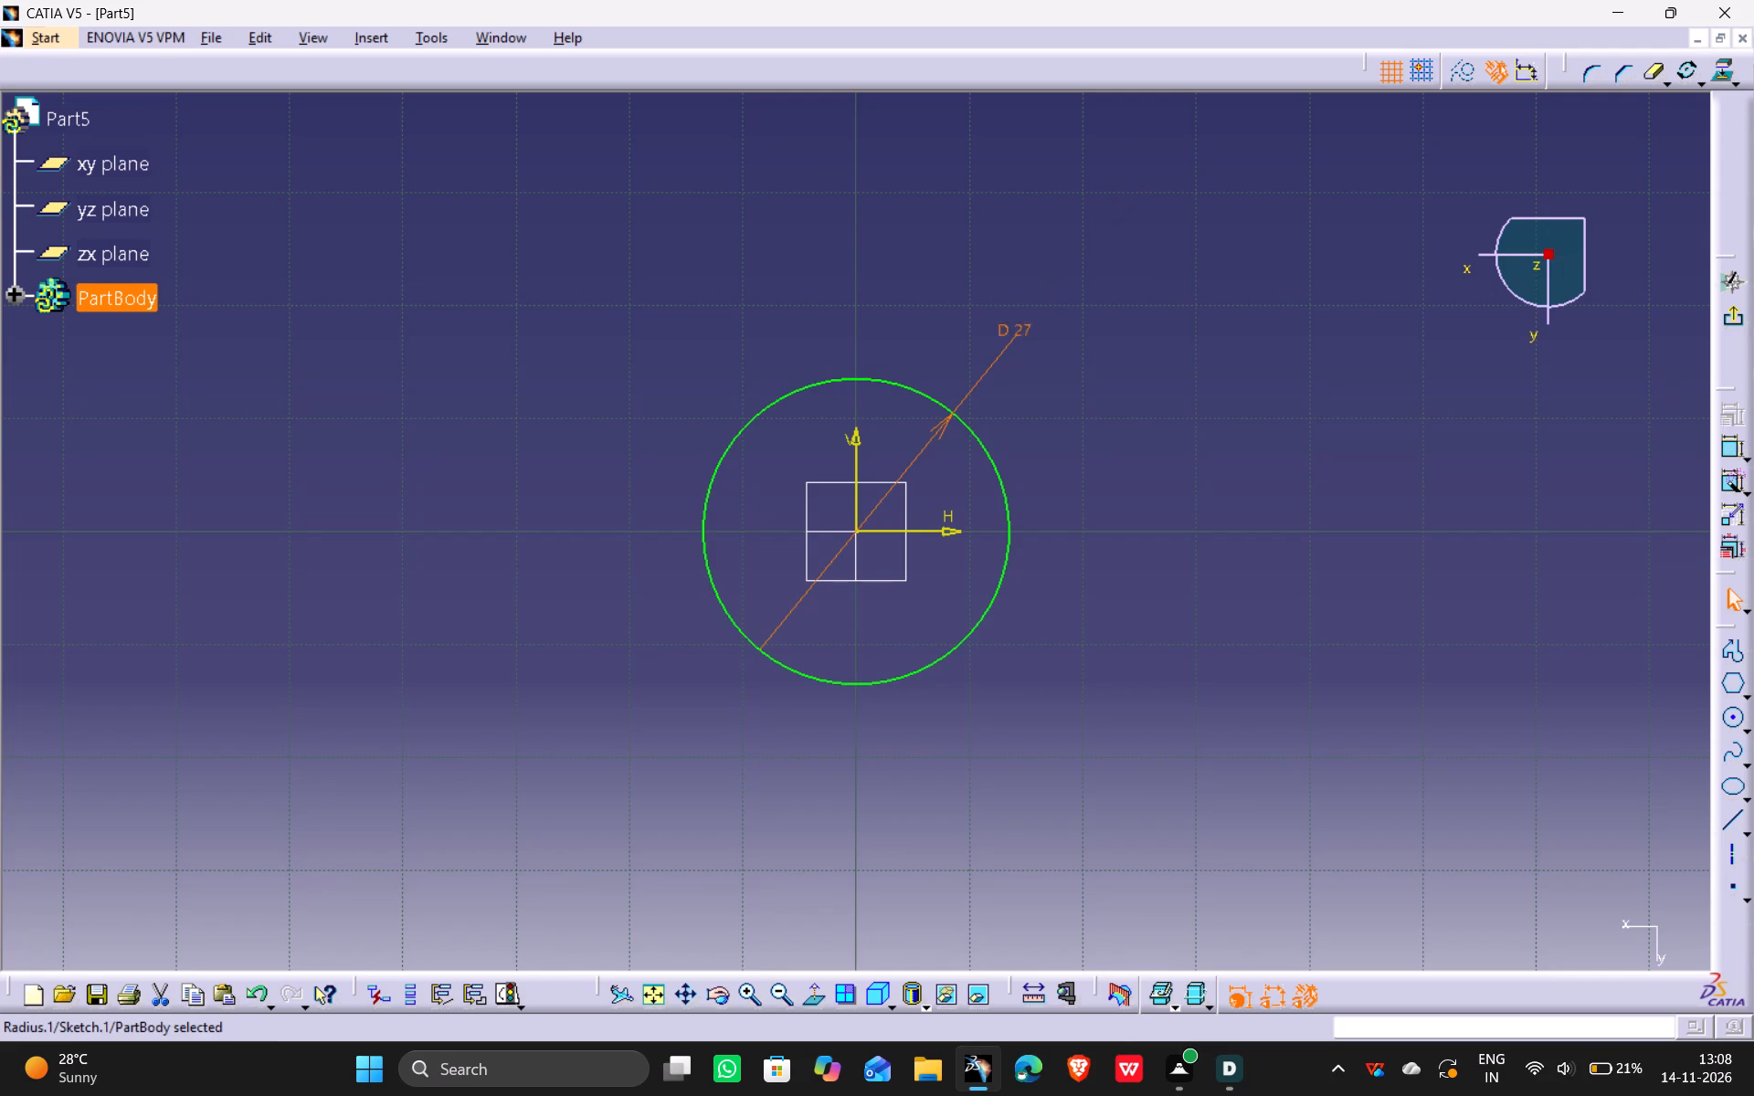
left_click_drag(1022, 332, 1007, 365)
Sketch a hexagon about 25 mm across flats, centred on the origin with its upper side horizontal.
middle_click_drag(900, 744, 892, 690, "ctrl")
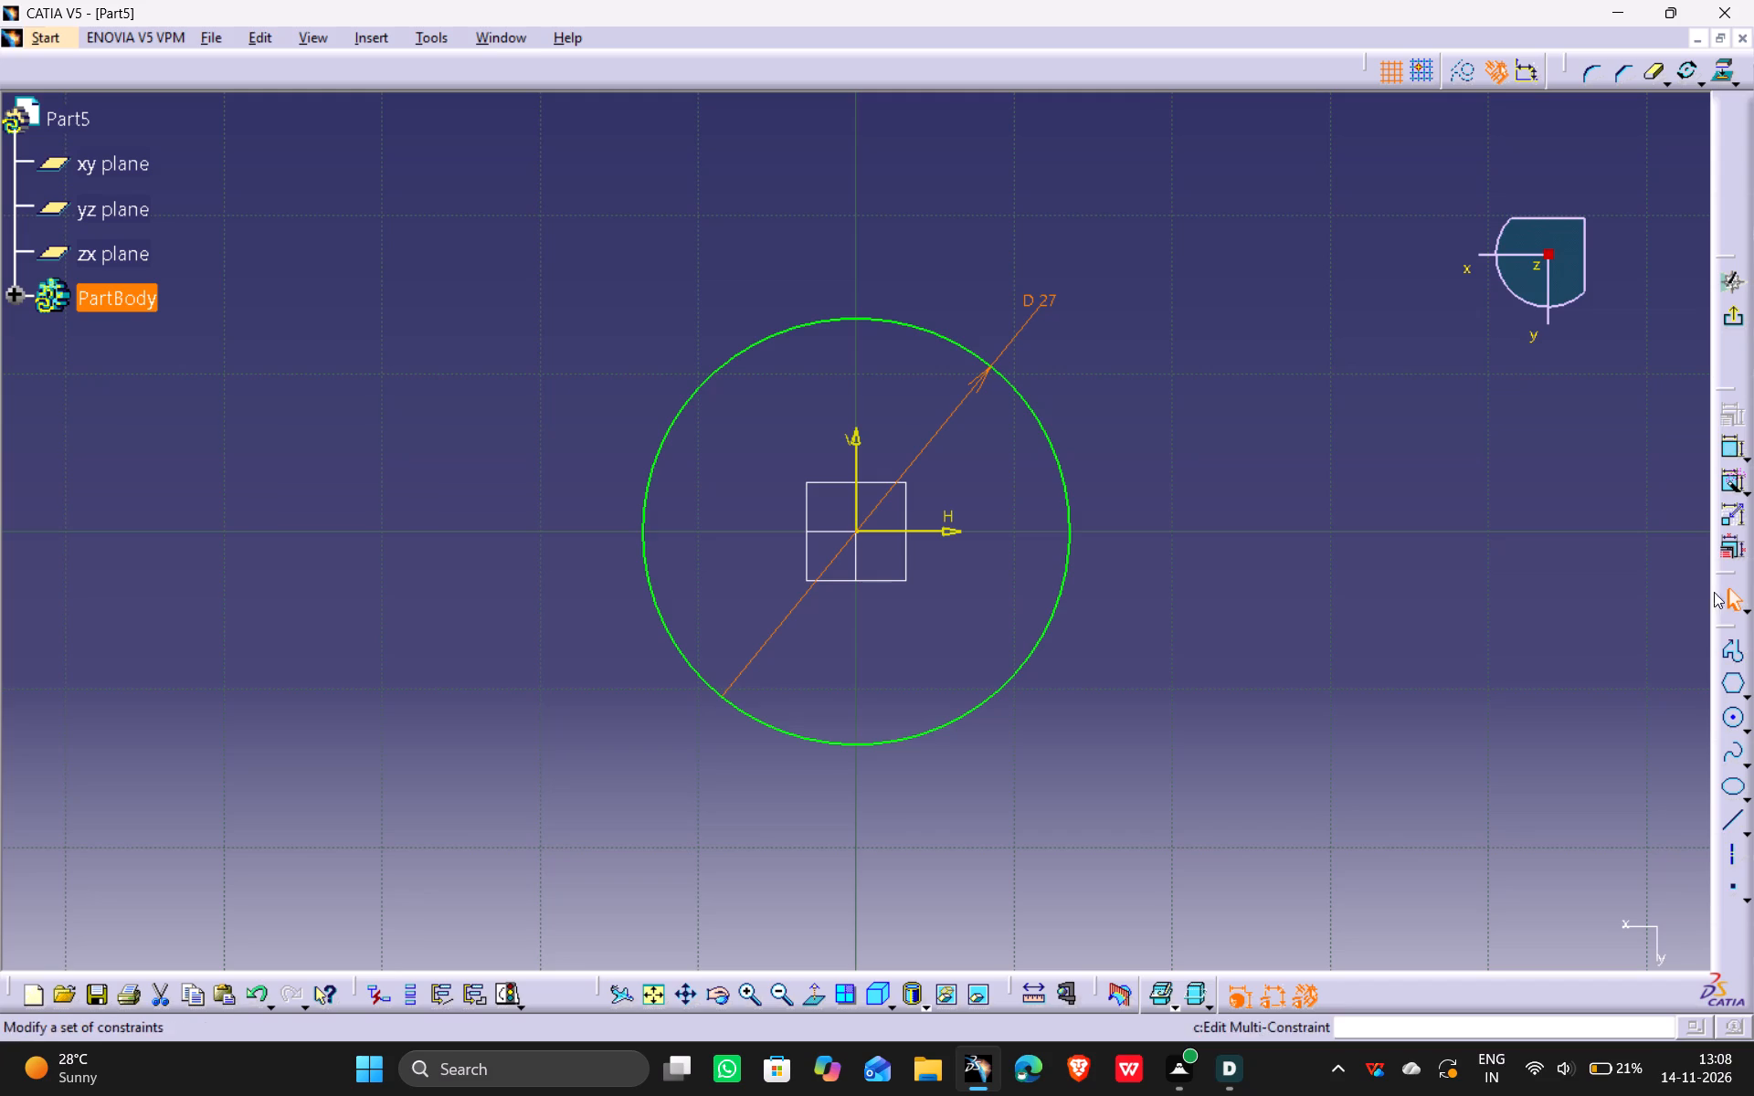
left_click(1731, 683)
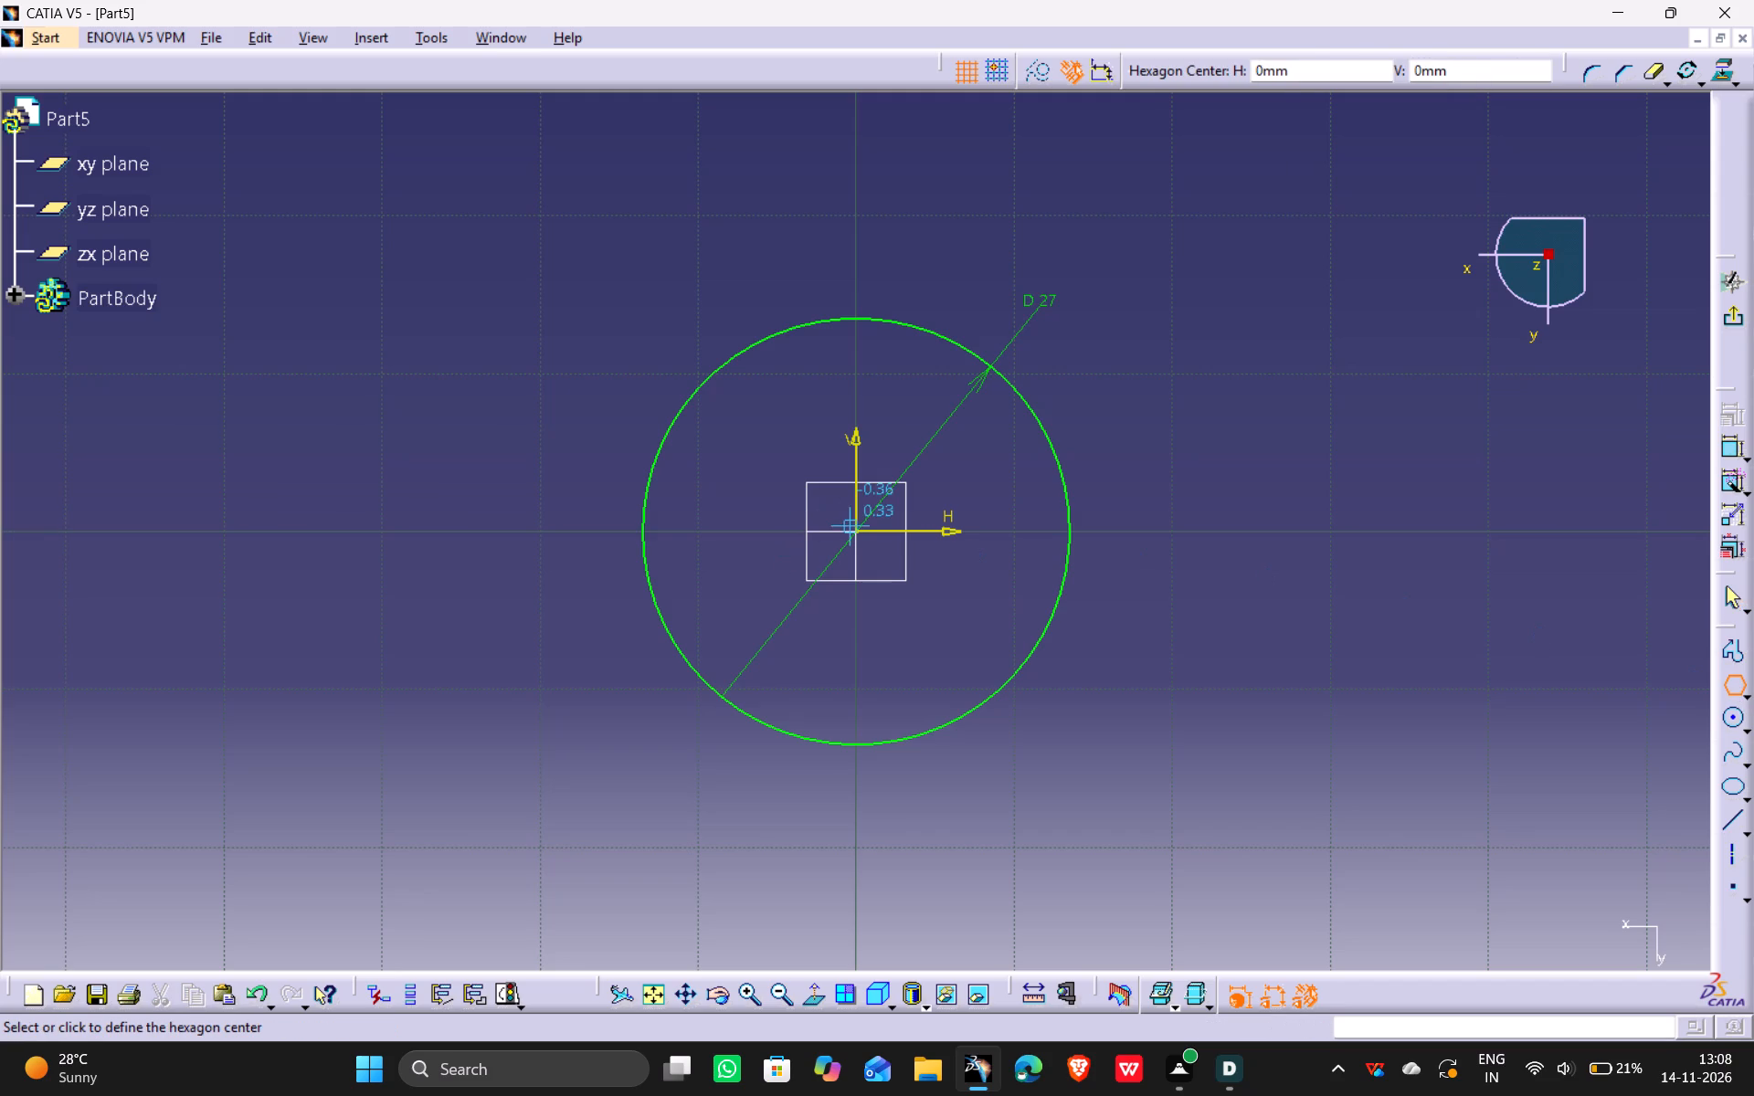
left_click(858, 529)
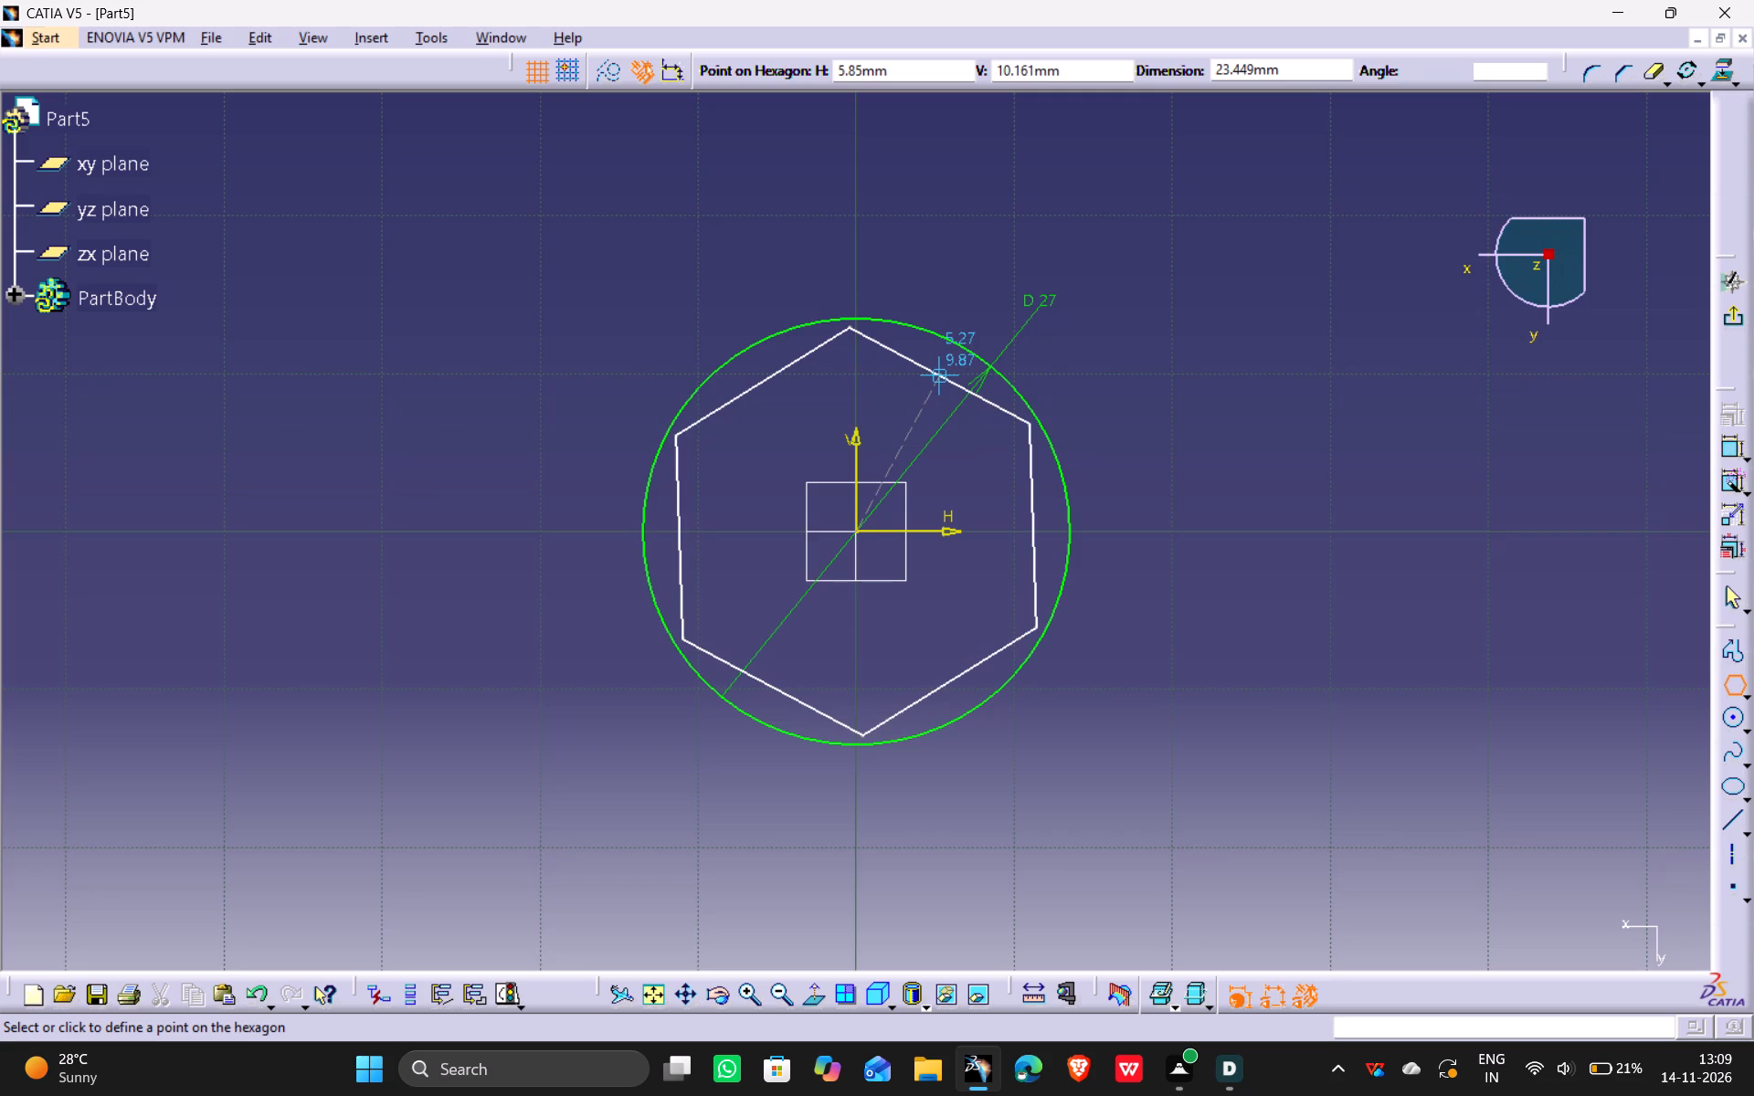
left_click(860, 335)
left_click(892, 335)
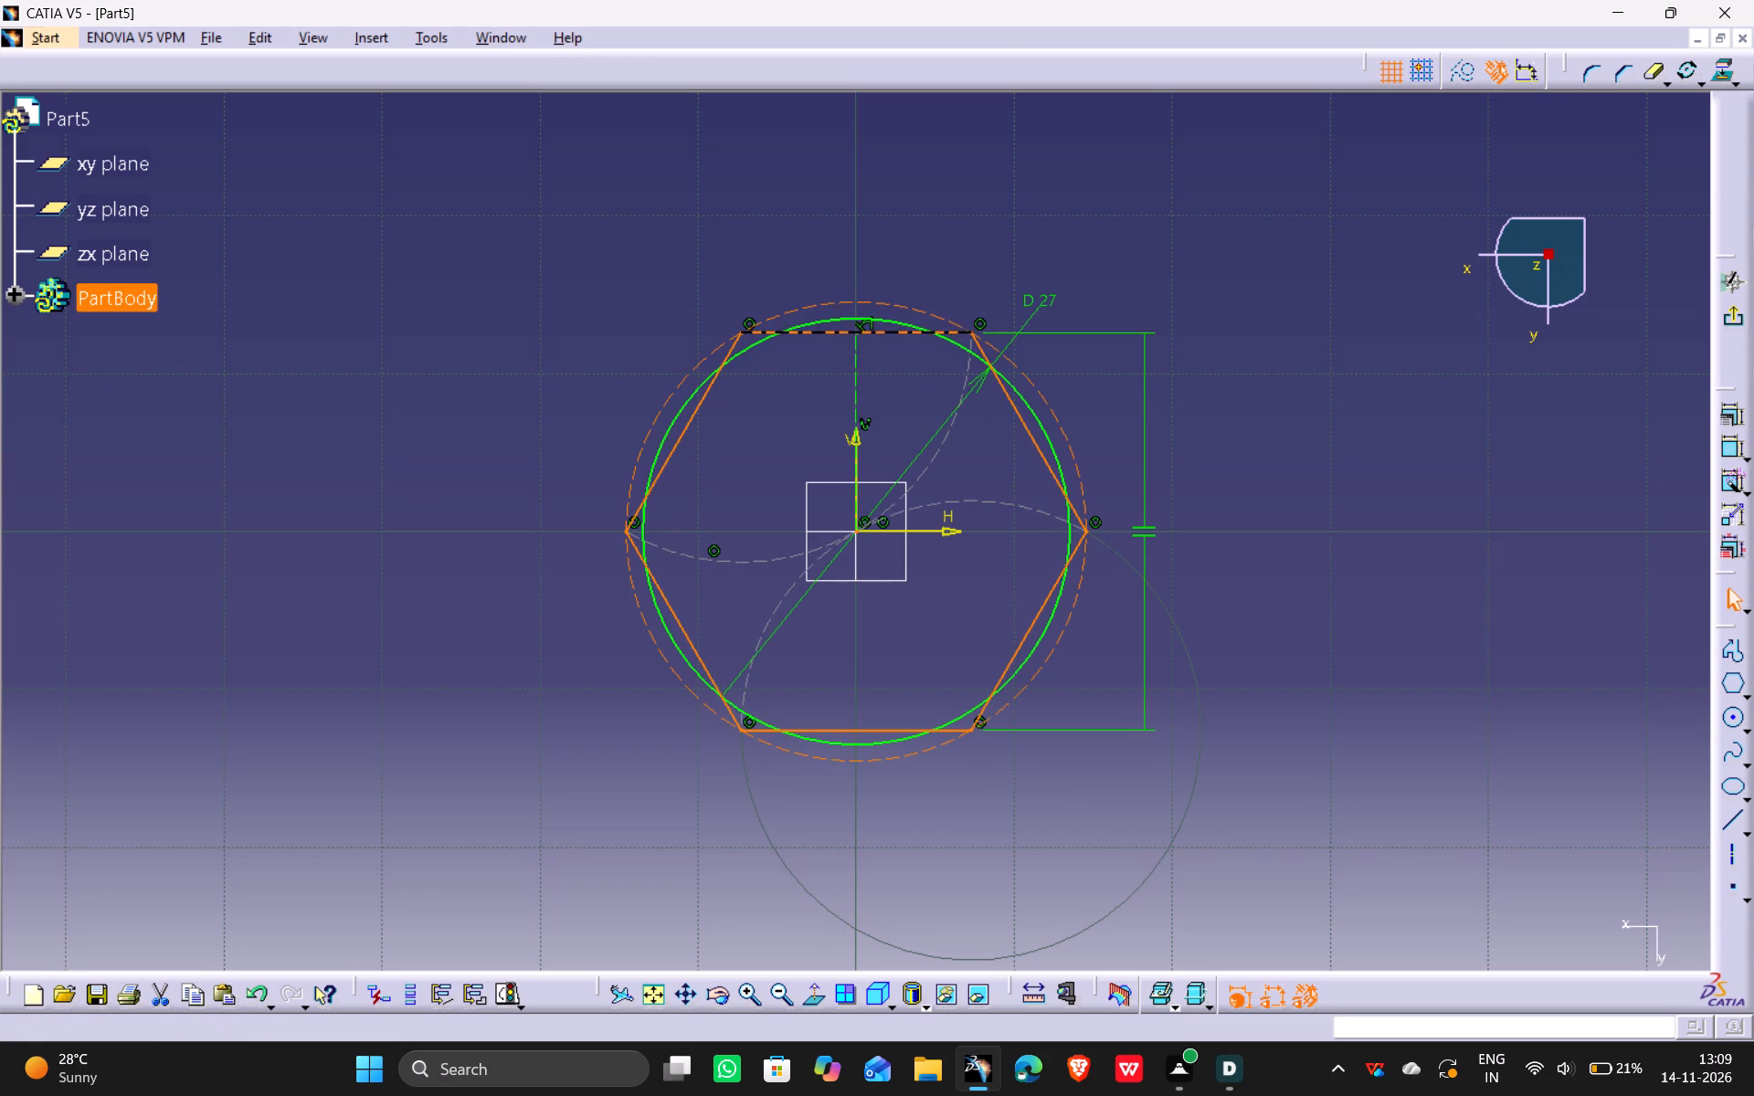
left_click(1198, 376)
Dimension the hexagon's upper side and set its length to 13 mm.
left_click(917, 332)
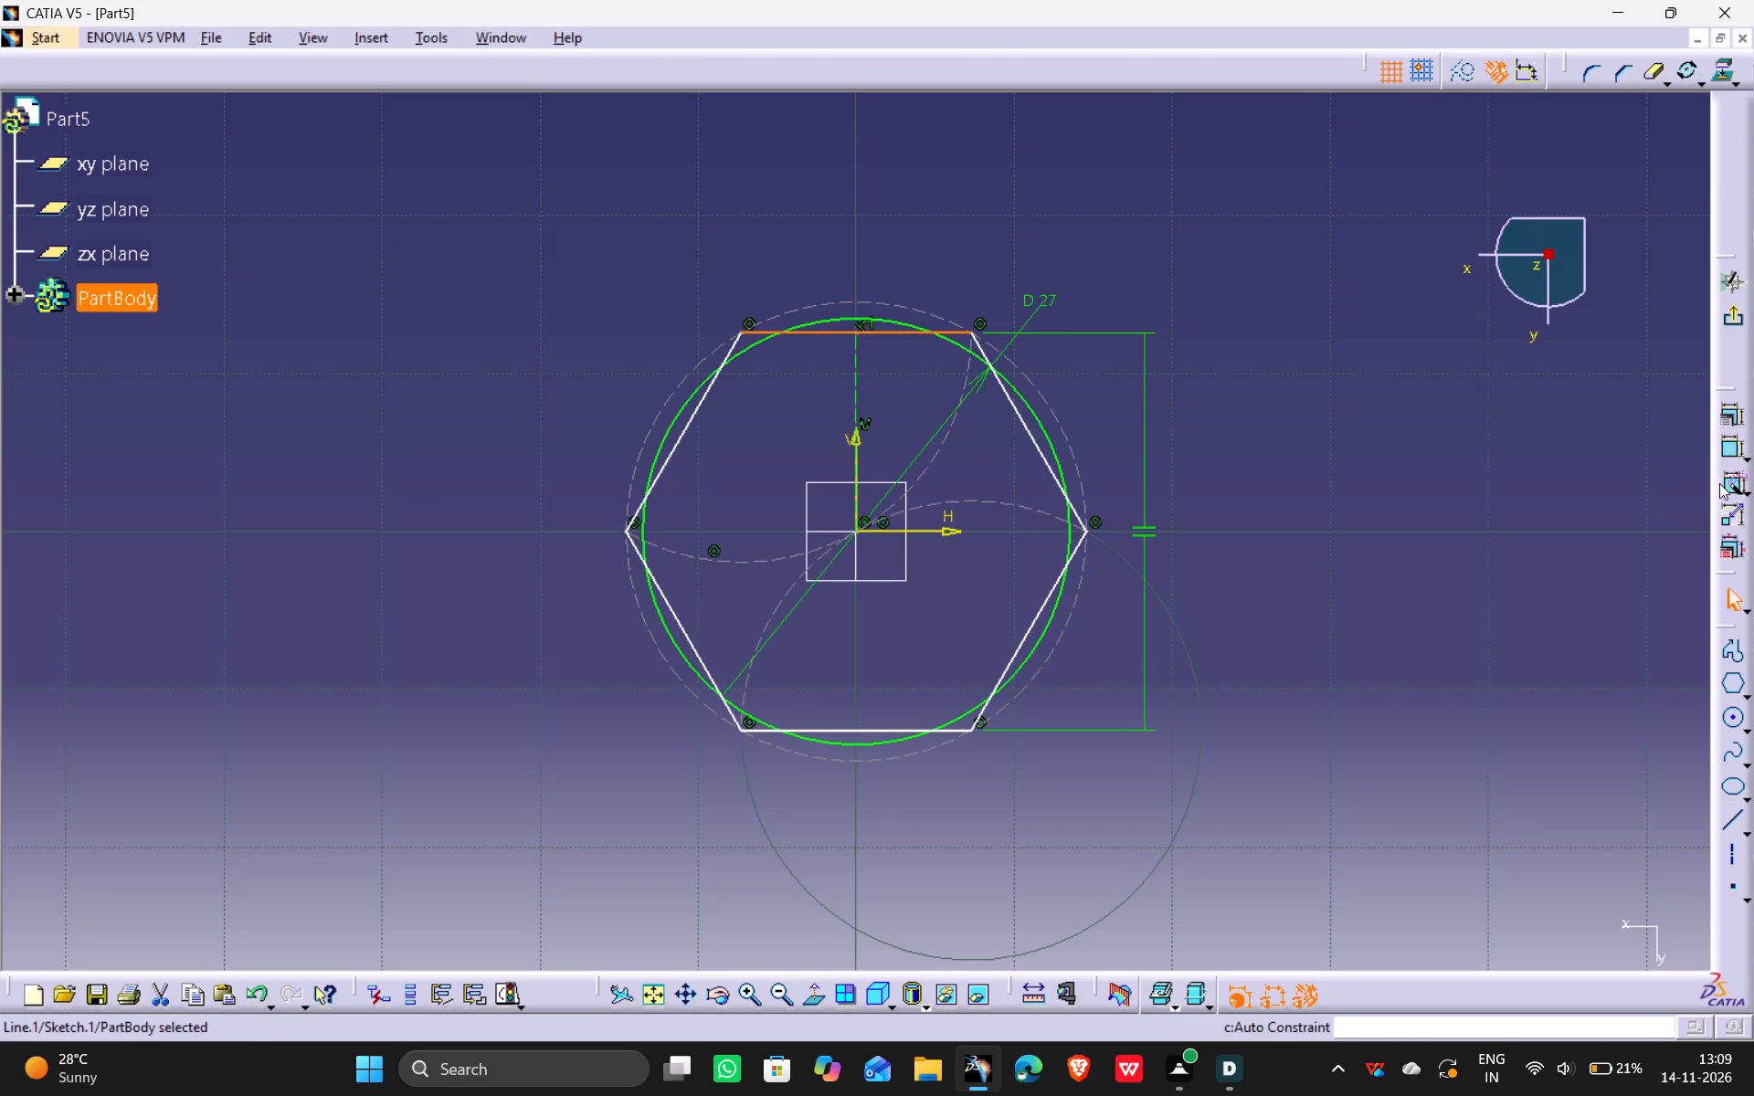
left_click(1724, 448)
left_click(1092, 224)
double_click(1092, 214)
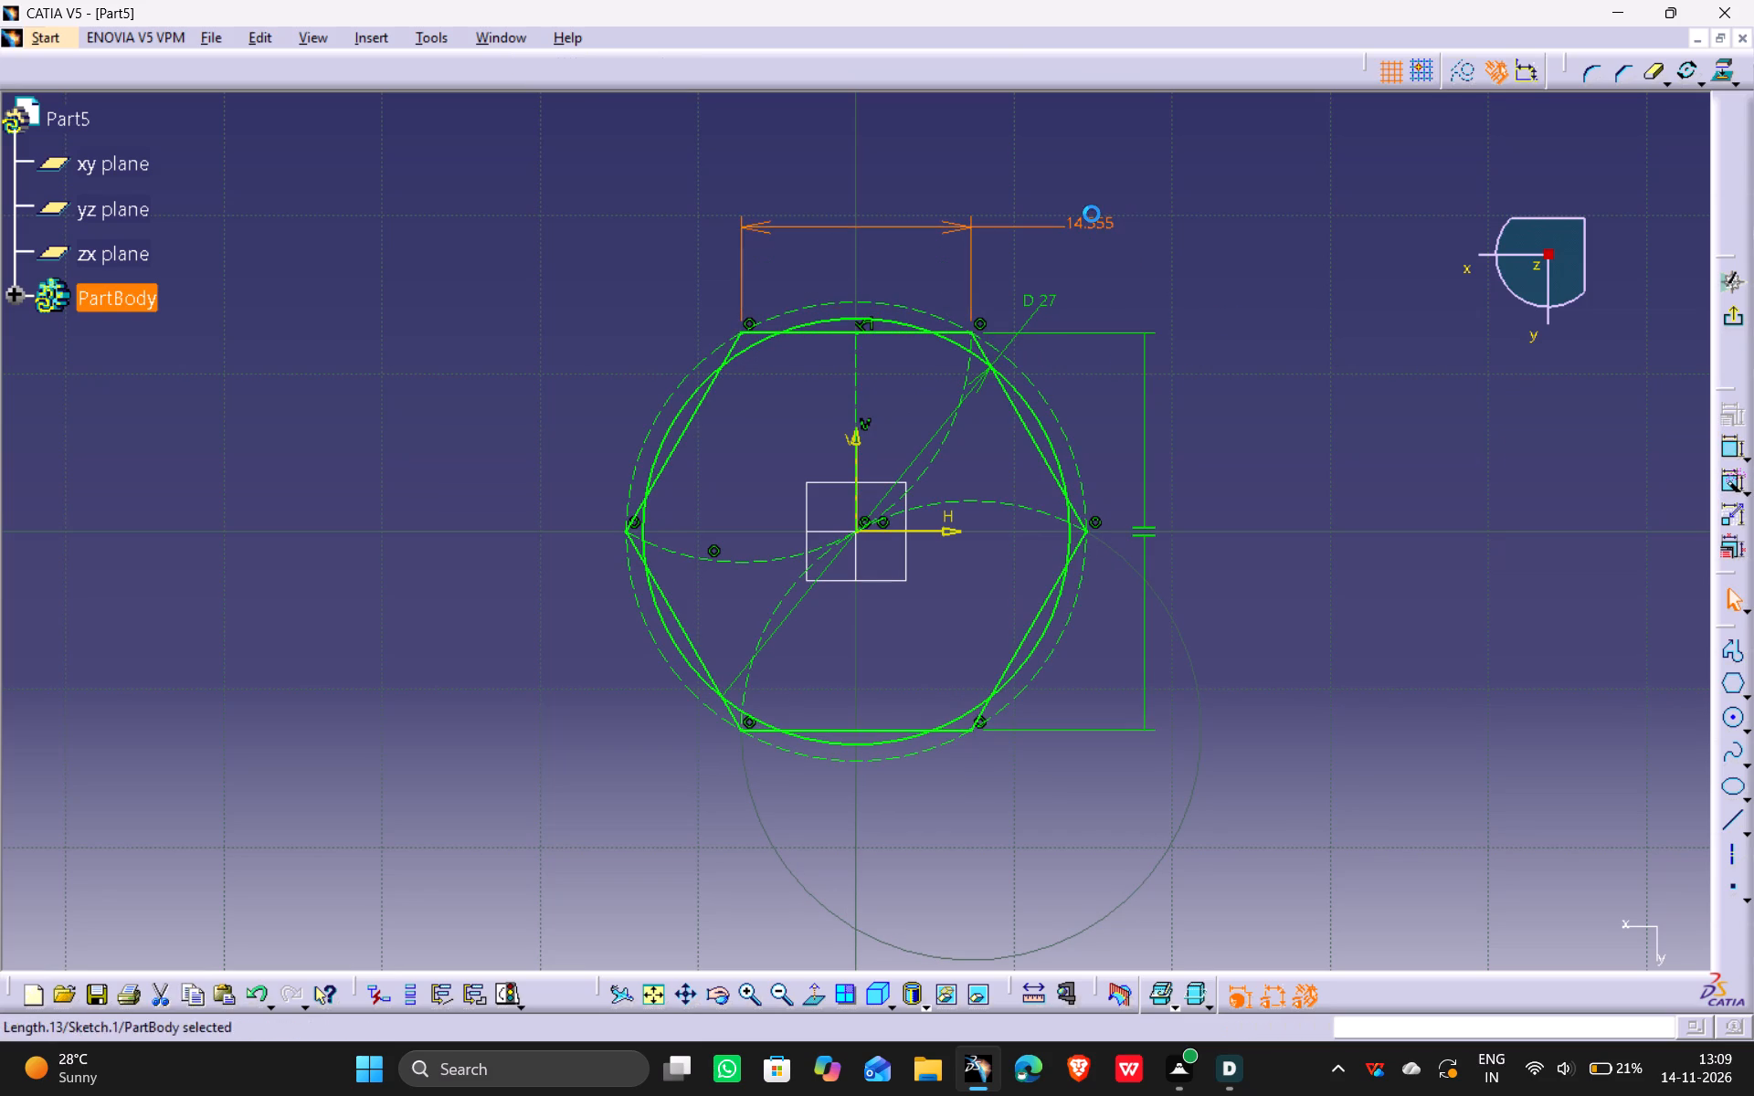
type("13")
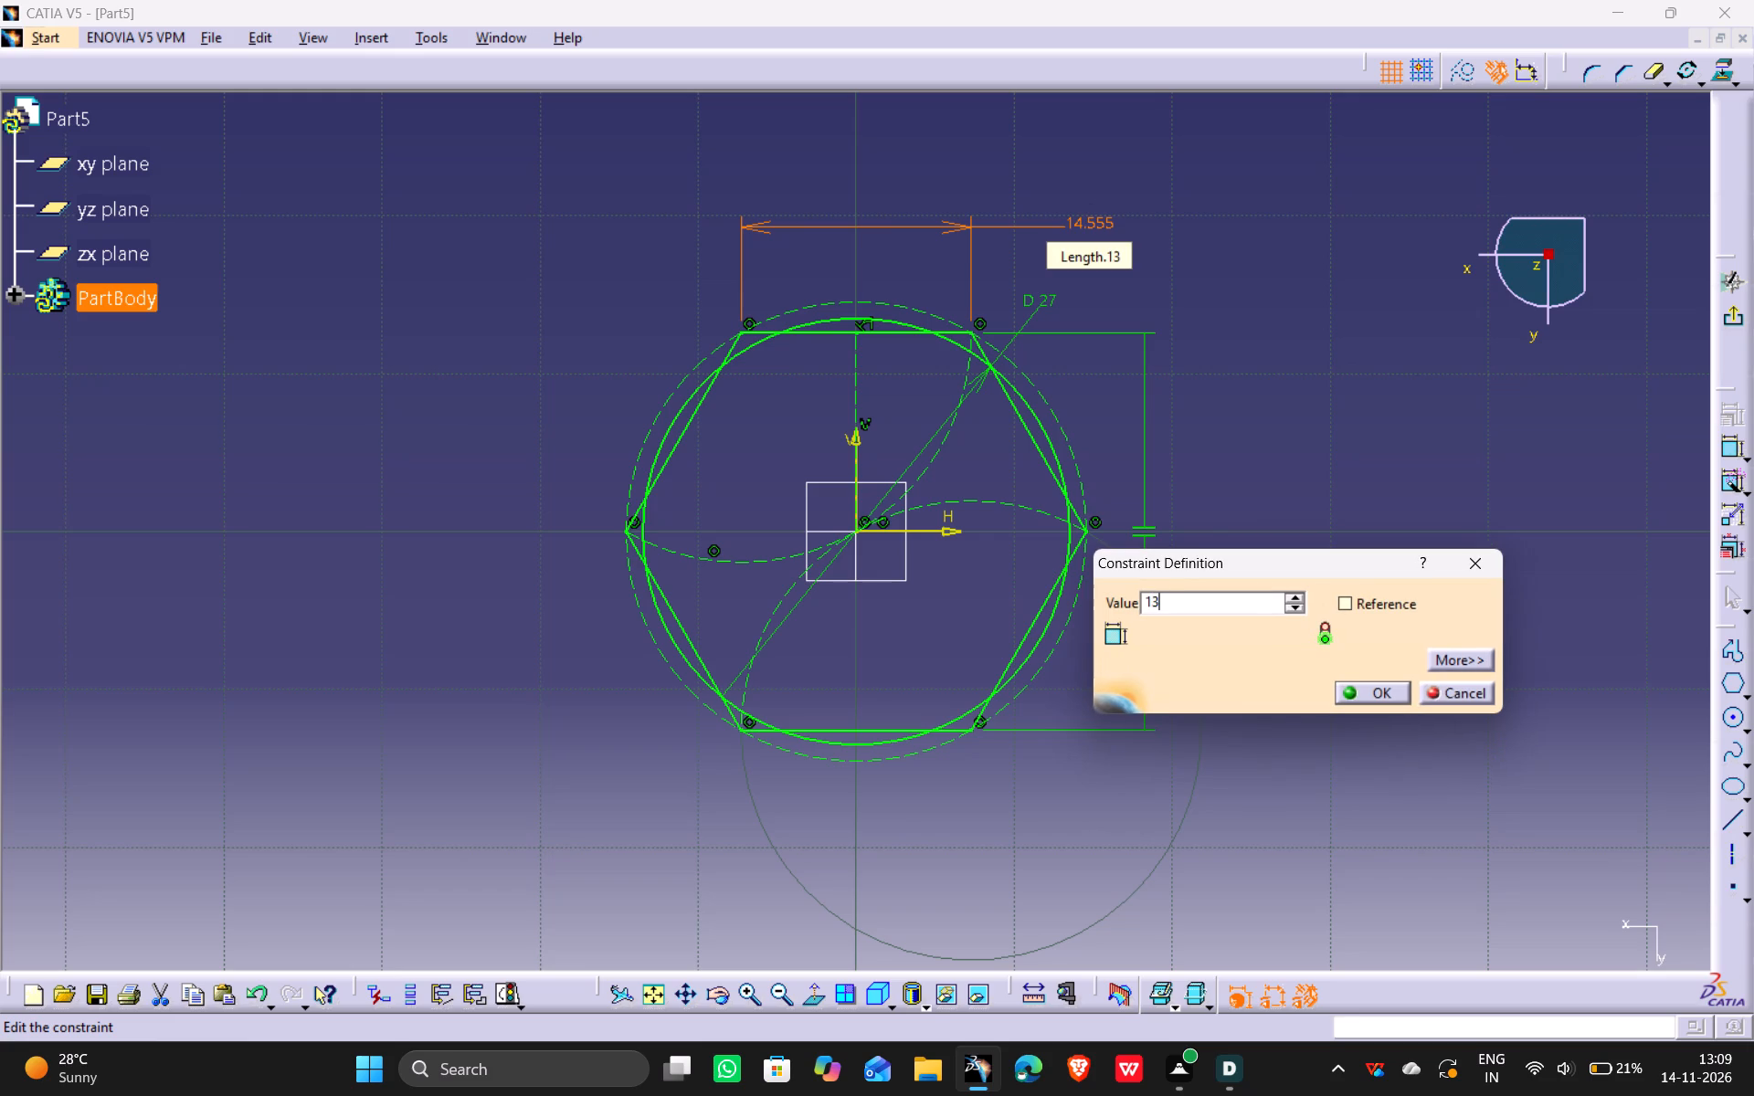
key("Return")
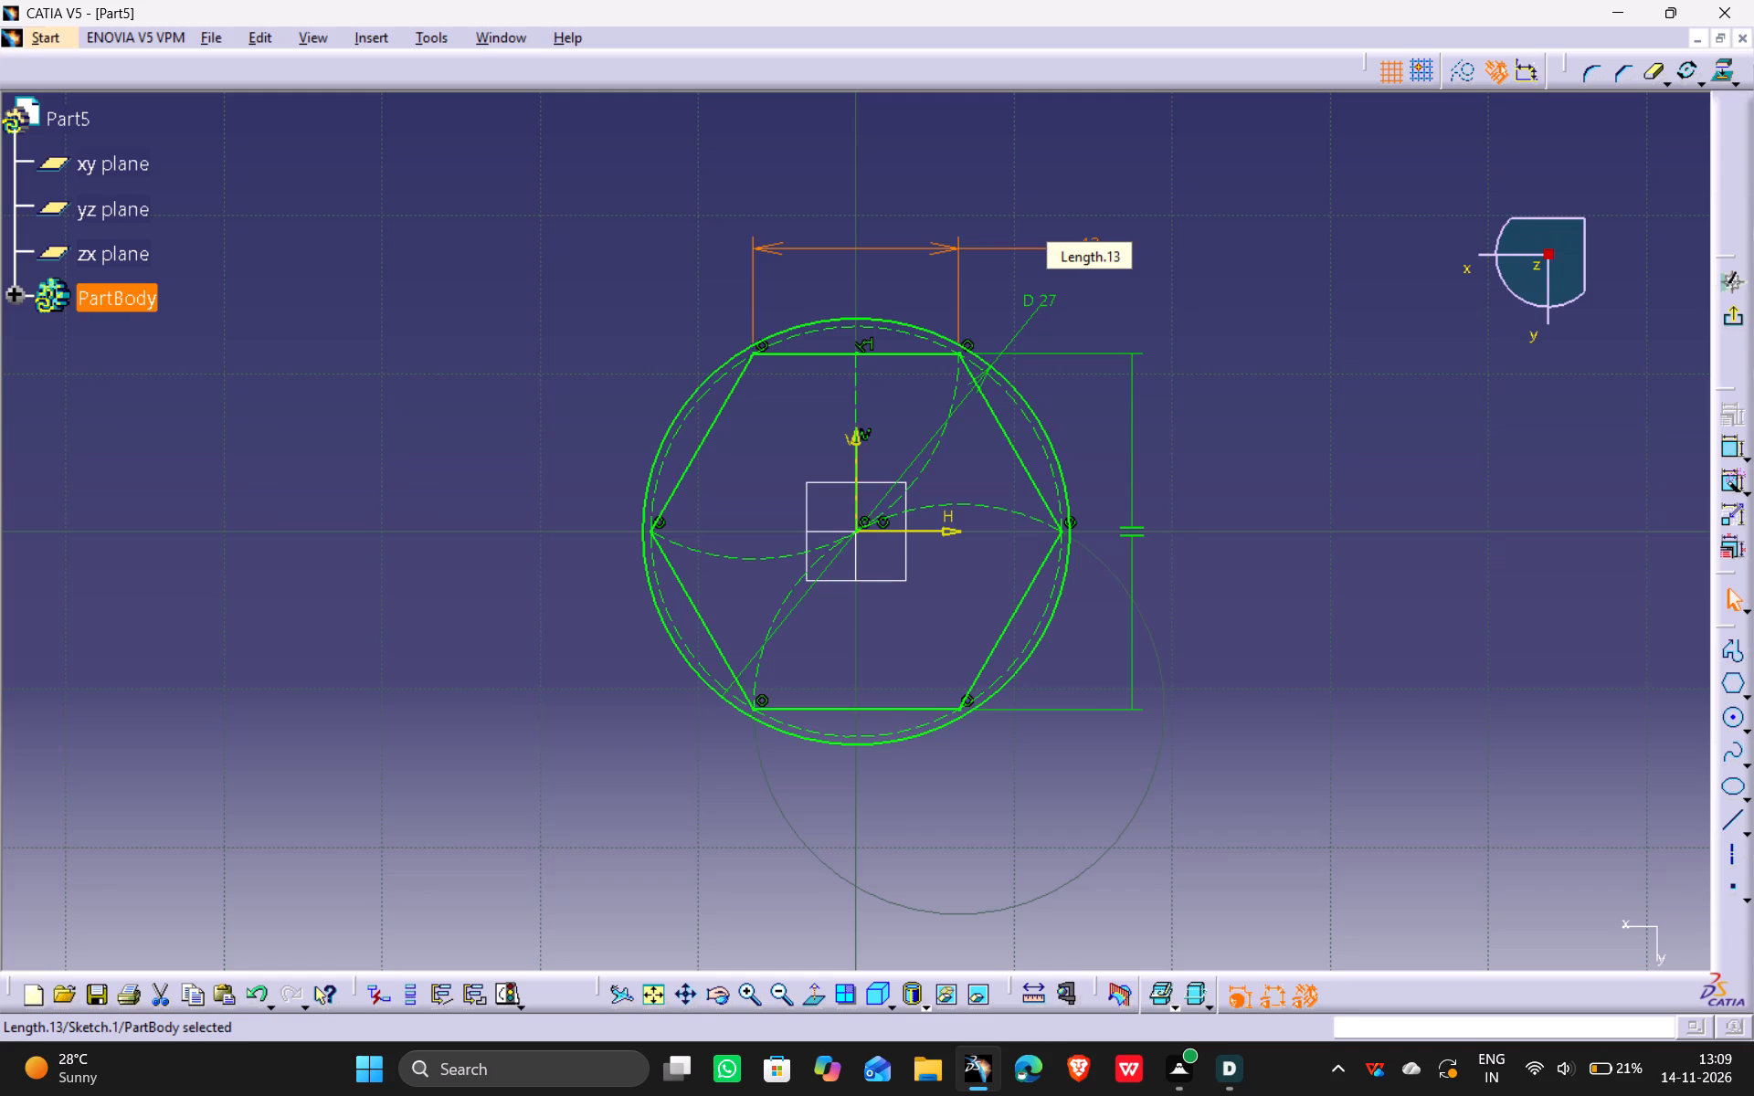
left_click(1062, 334)
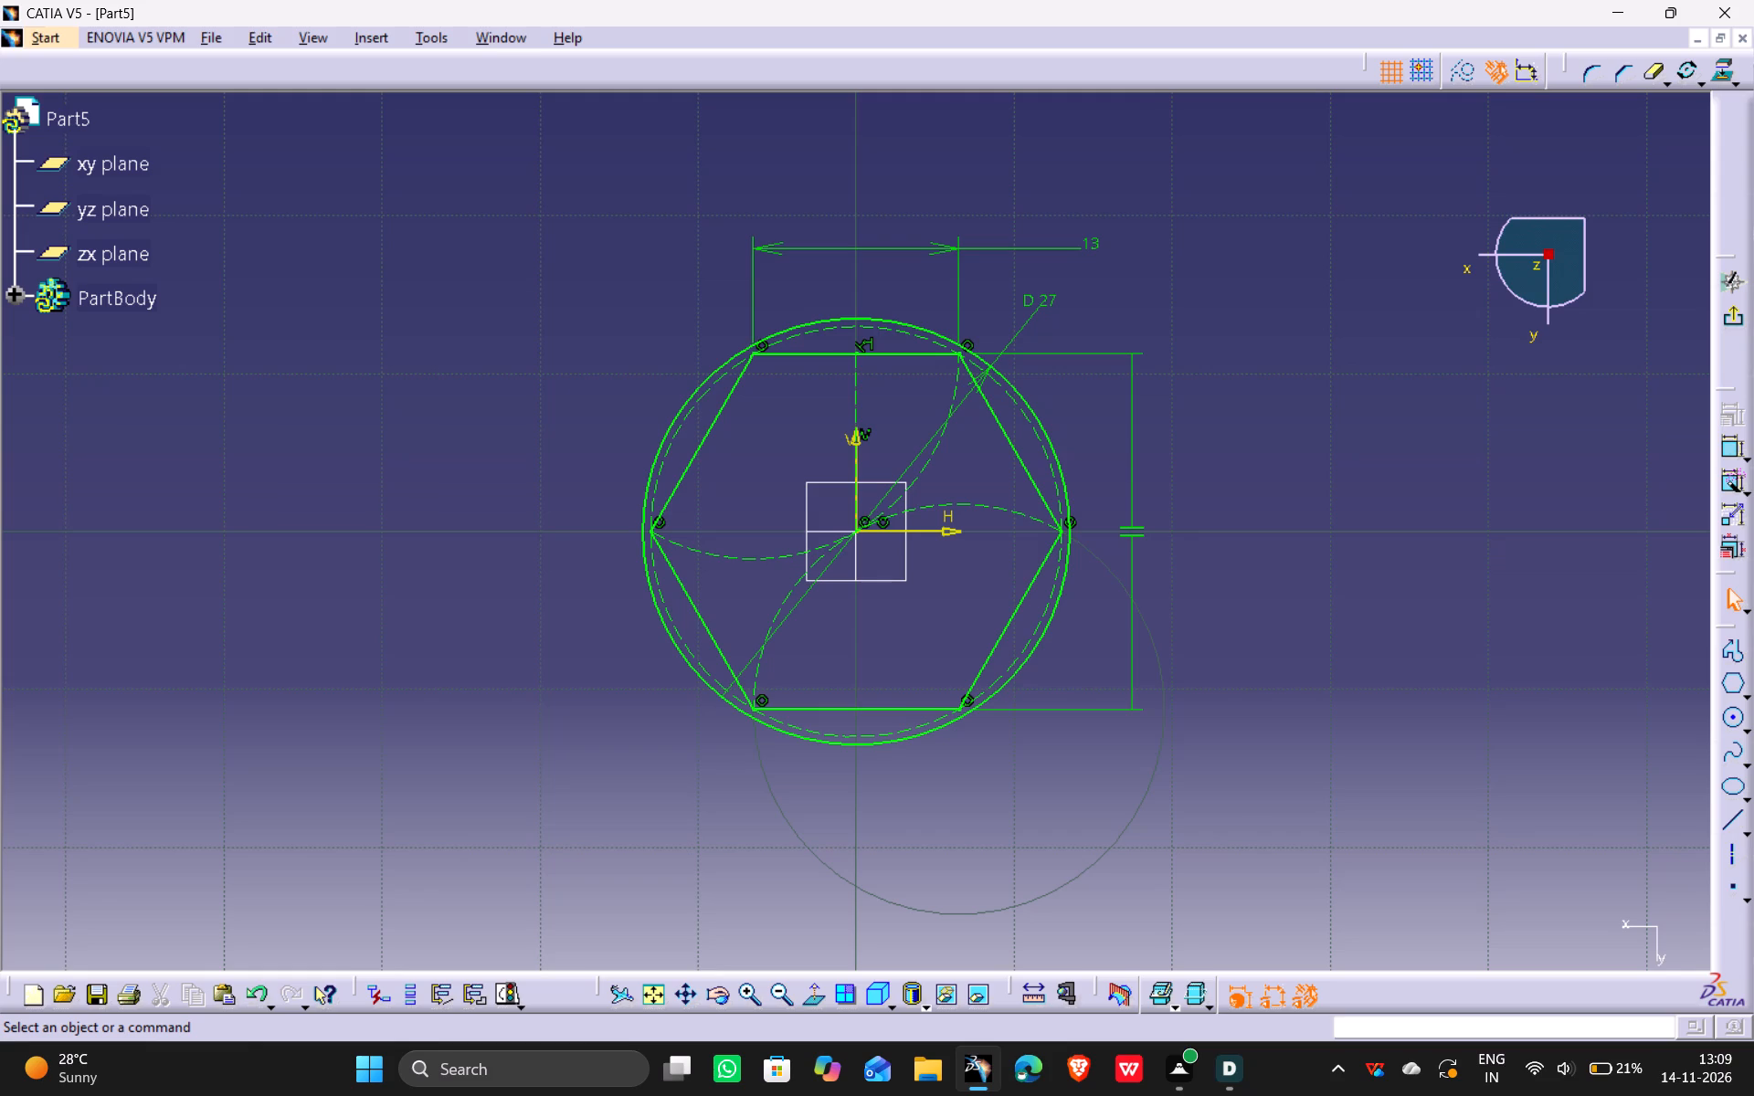
left_click(1273, 406)
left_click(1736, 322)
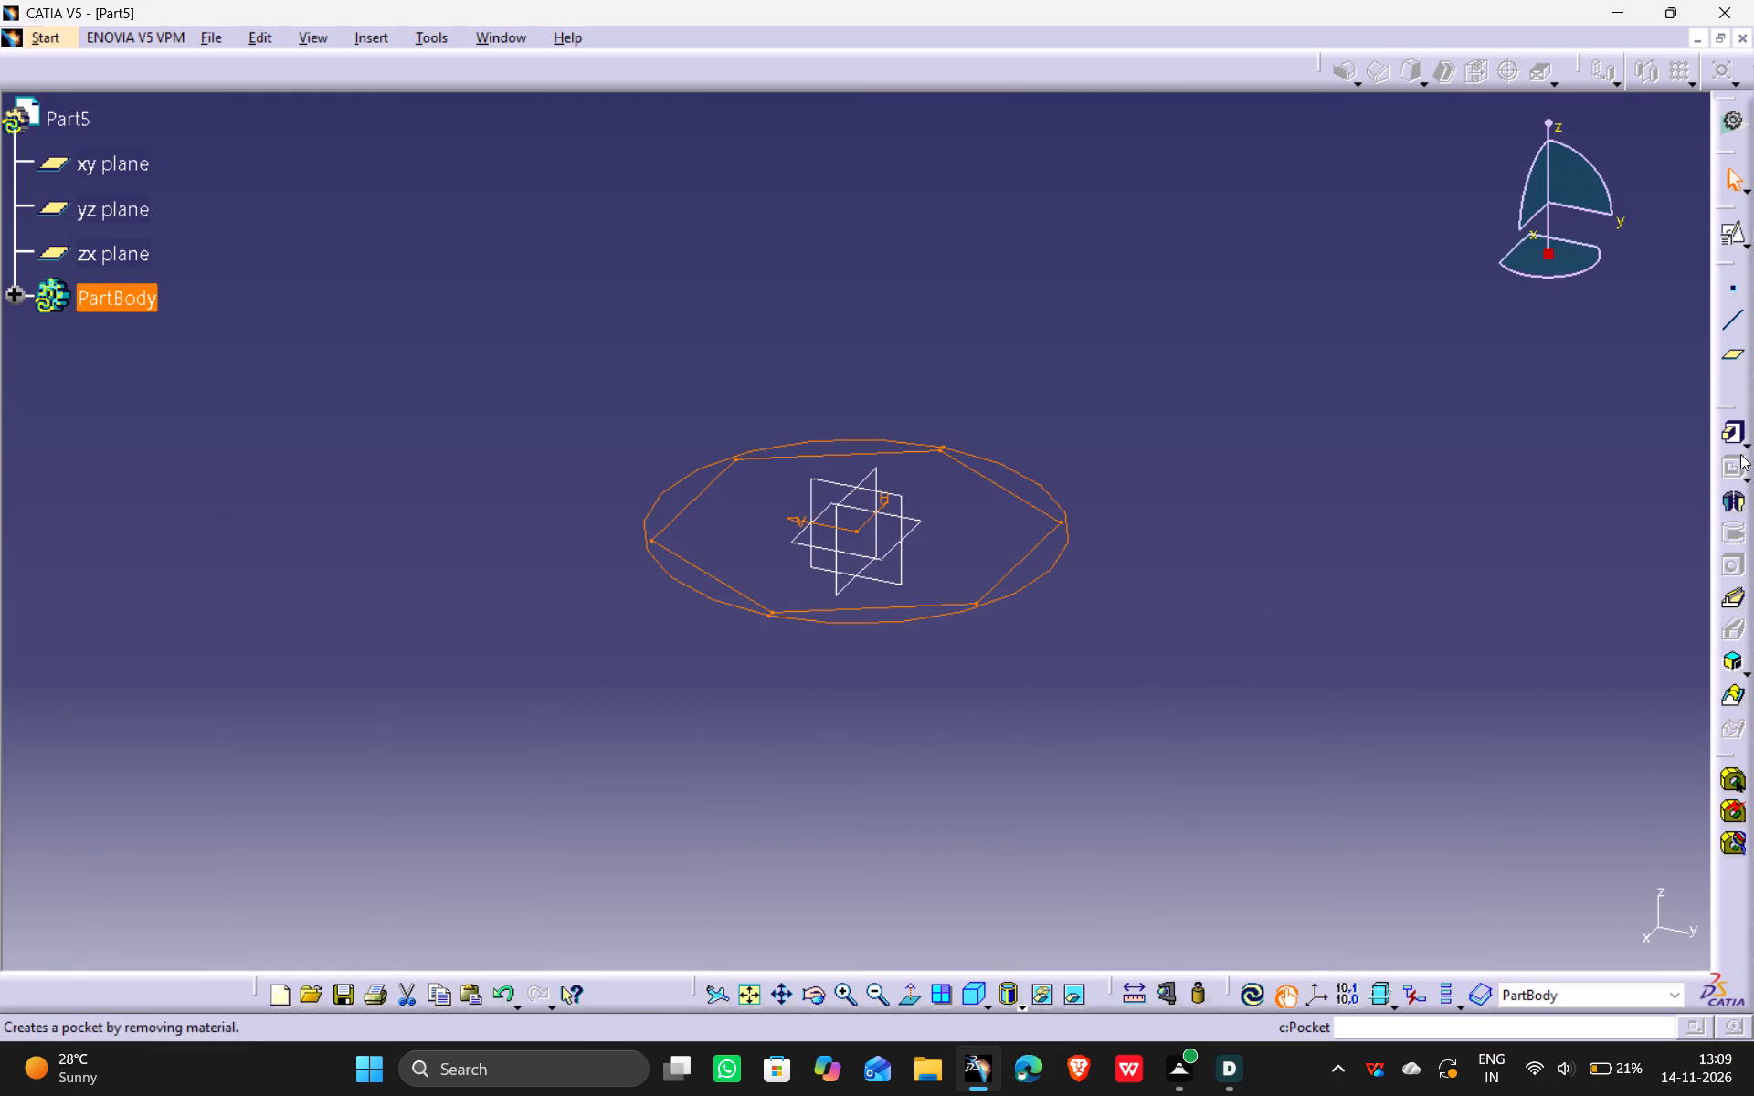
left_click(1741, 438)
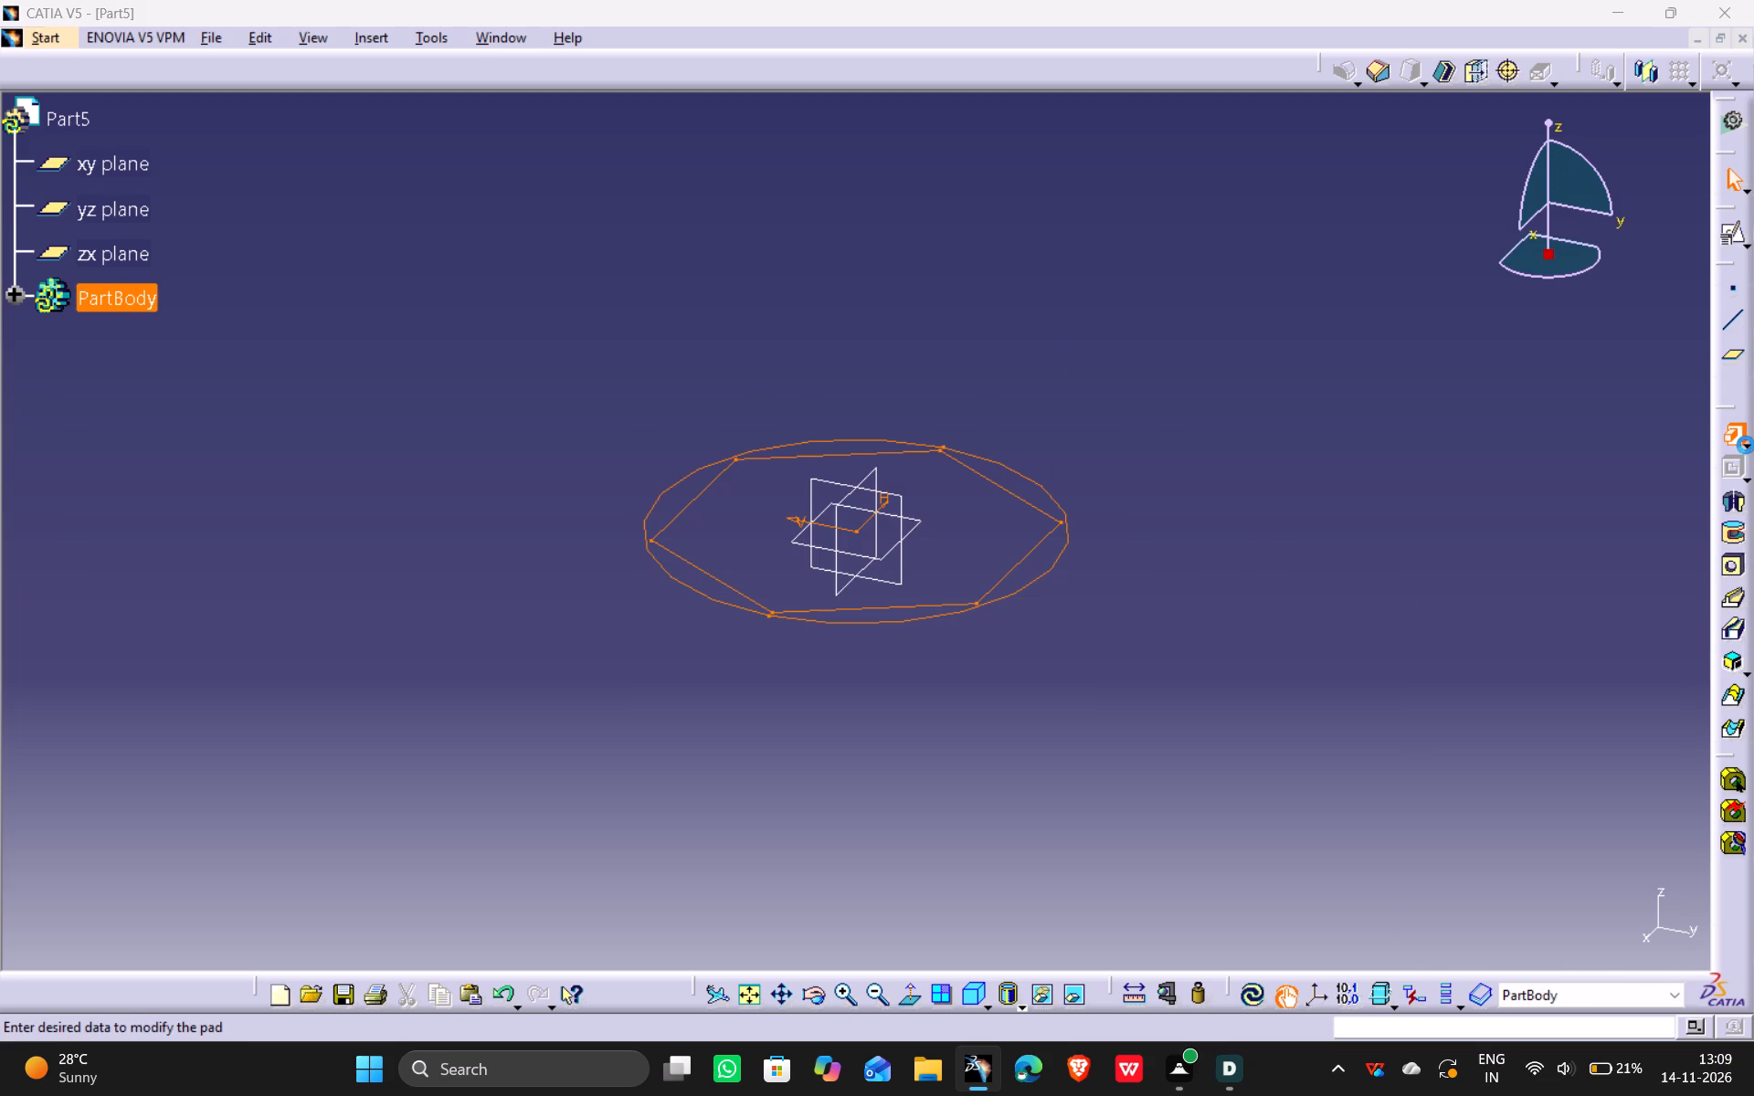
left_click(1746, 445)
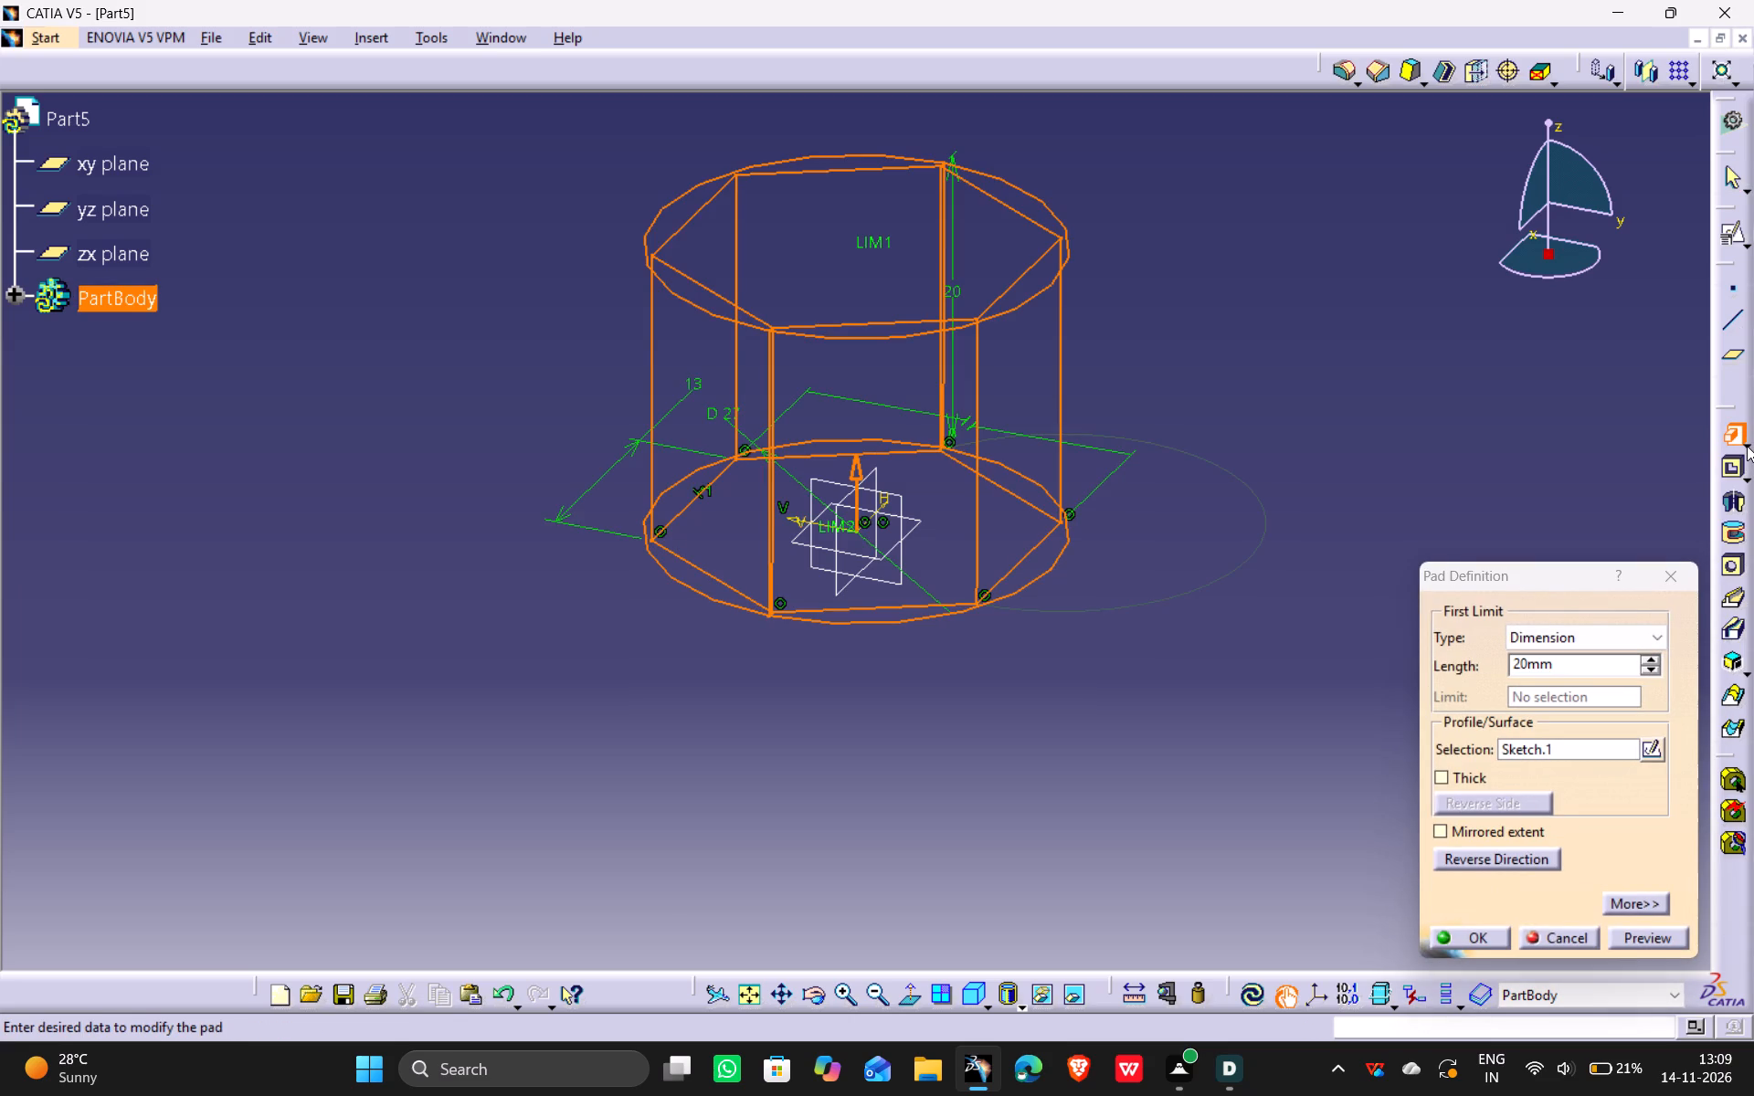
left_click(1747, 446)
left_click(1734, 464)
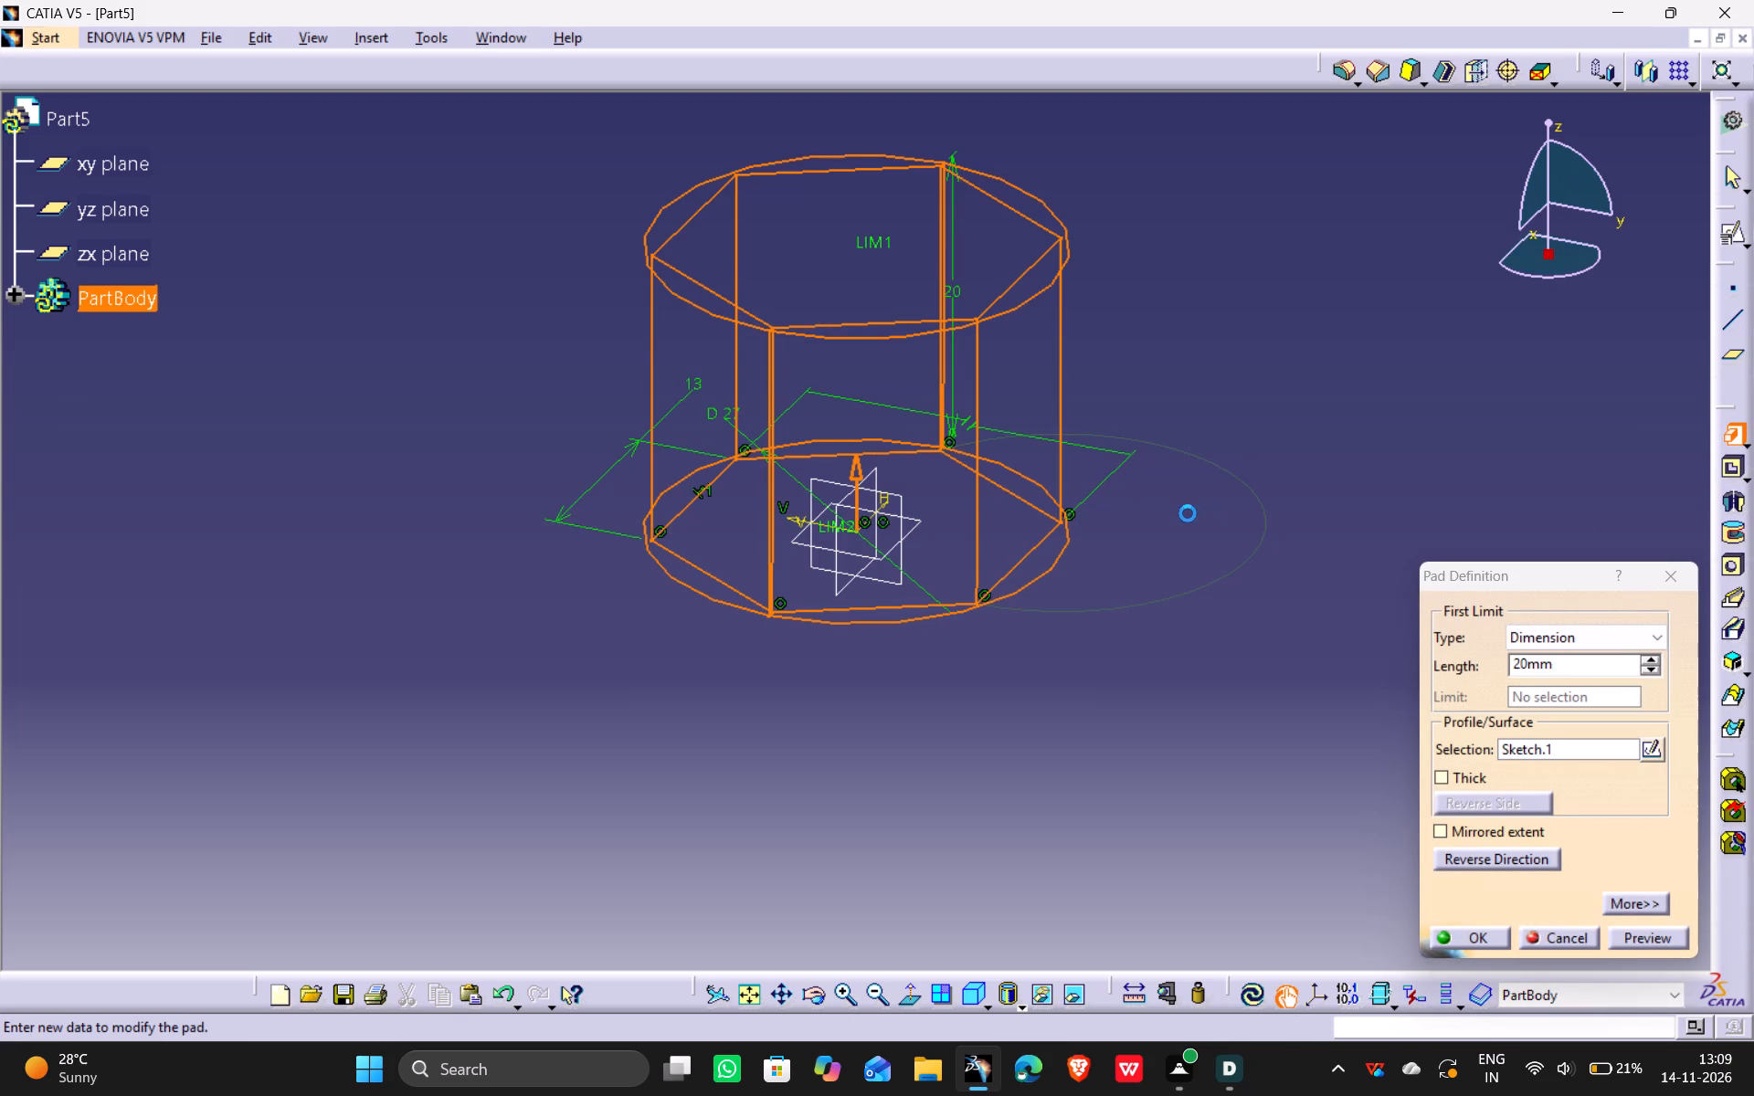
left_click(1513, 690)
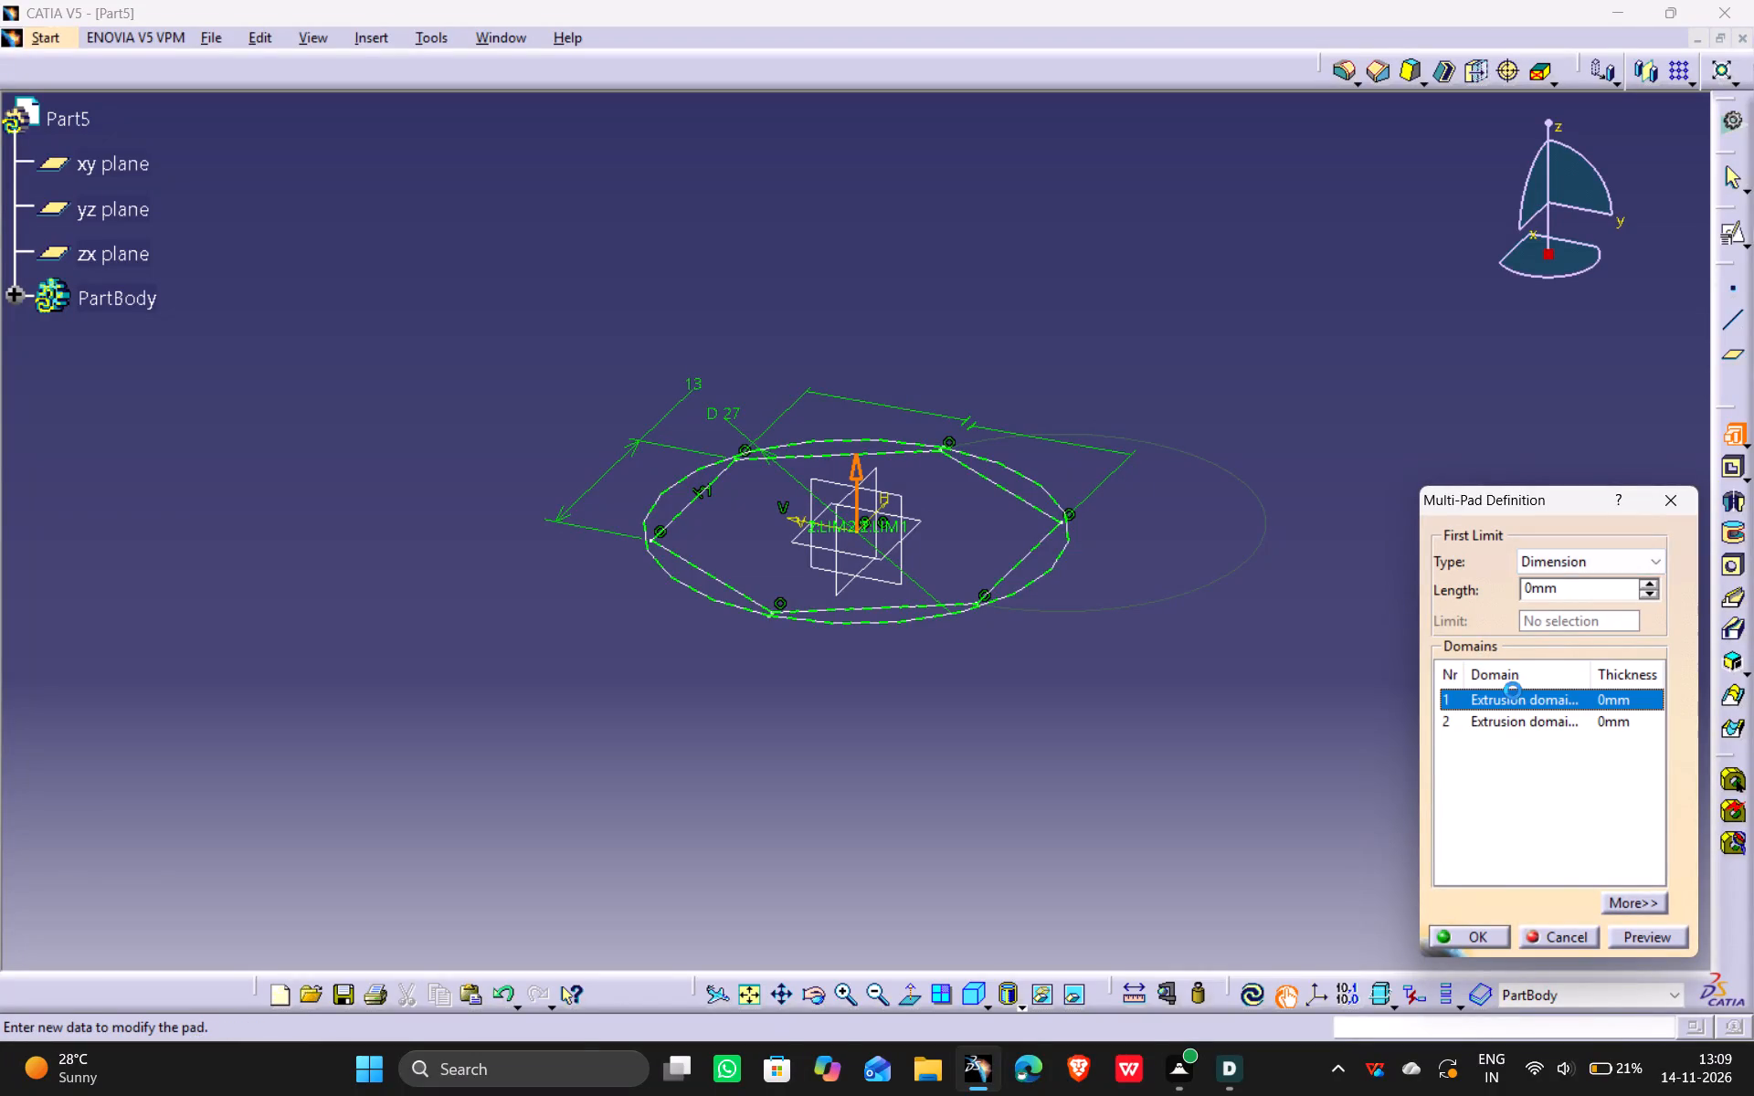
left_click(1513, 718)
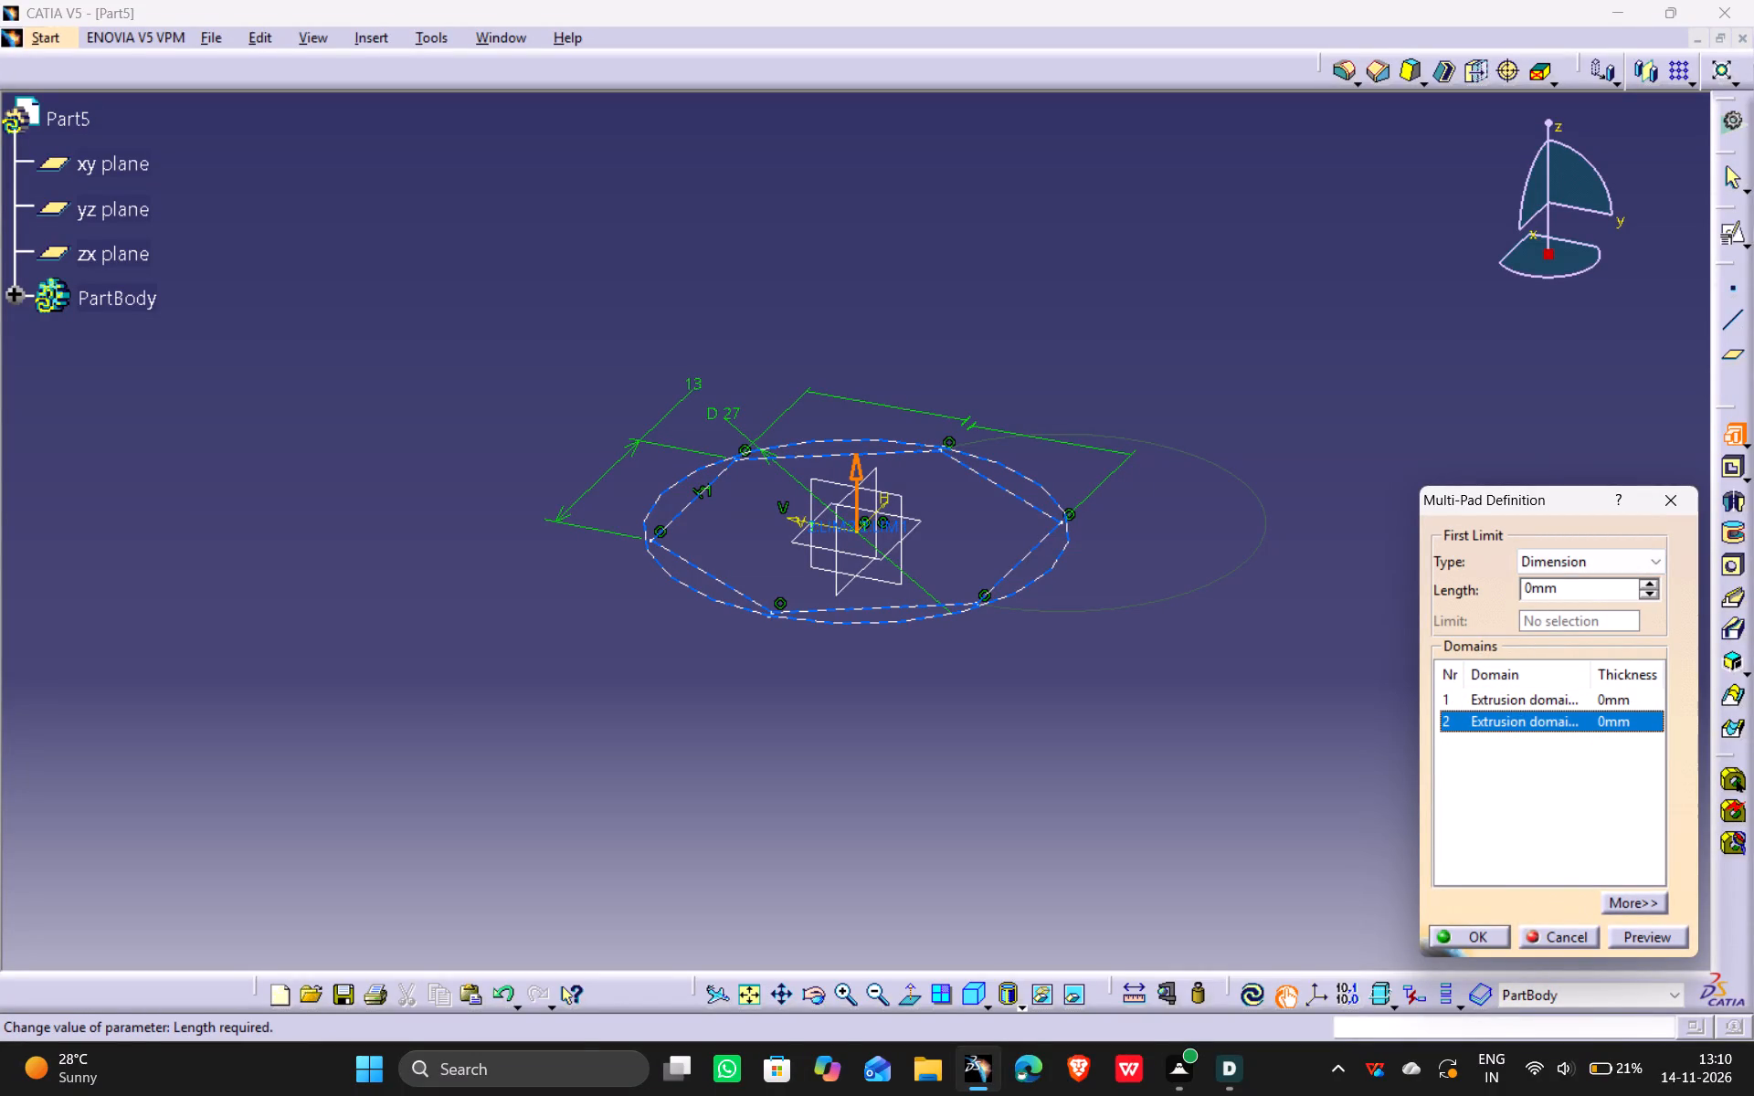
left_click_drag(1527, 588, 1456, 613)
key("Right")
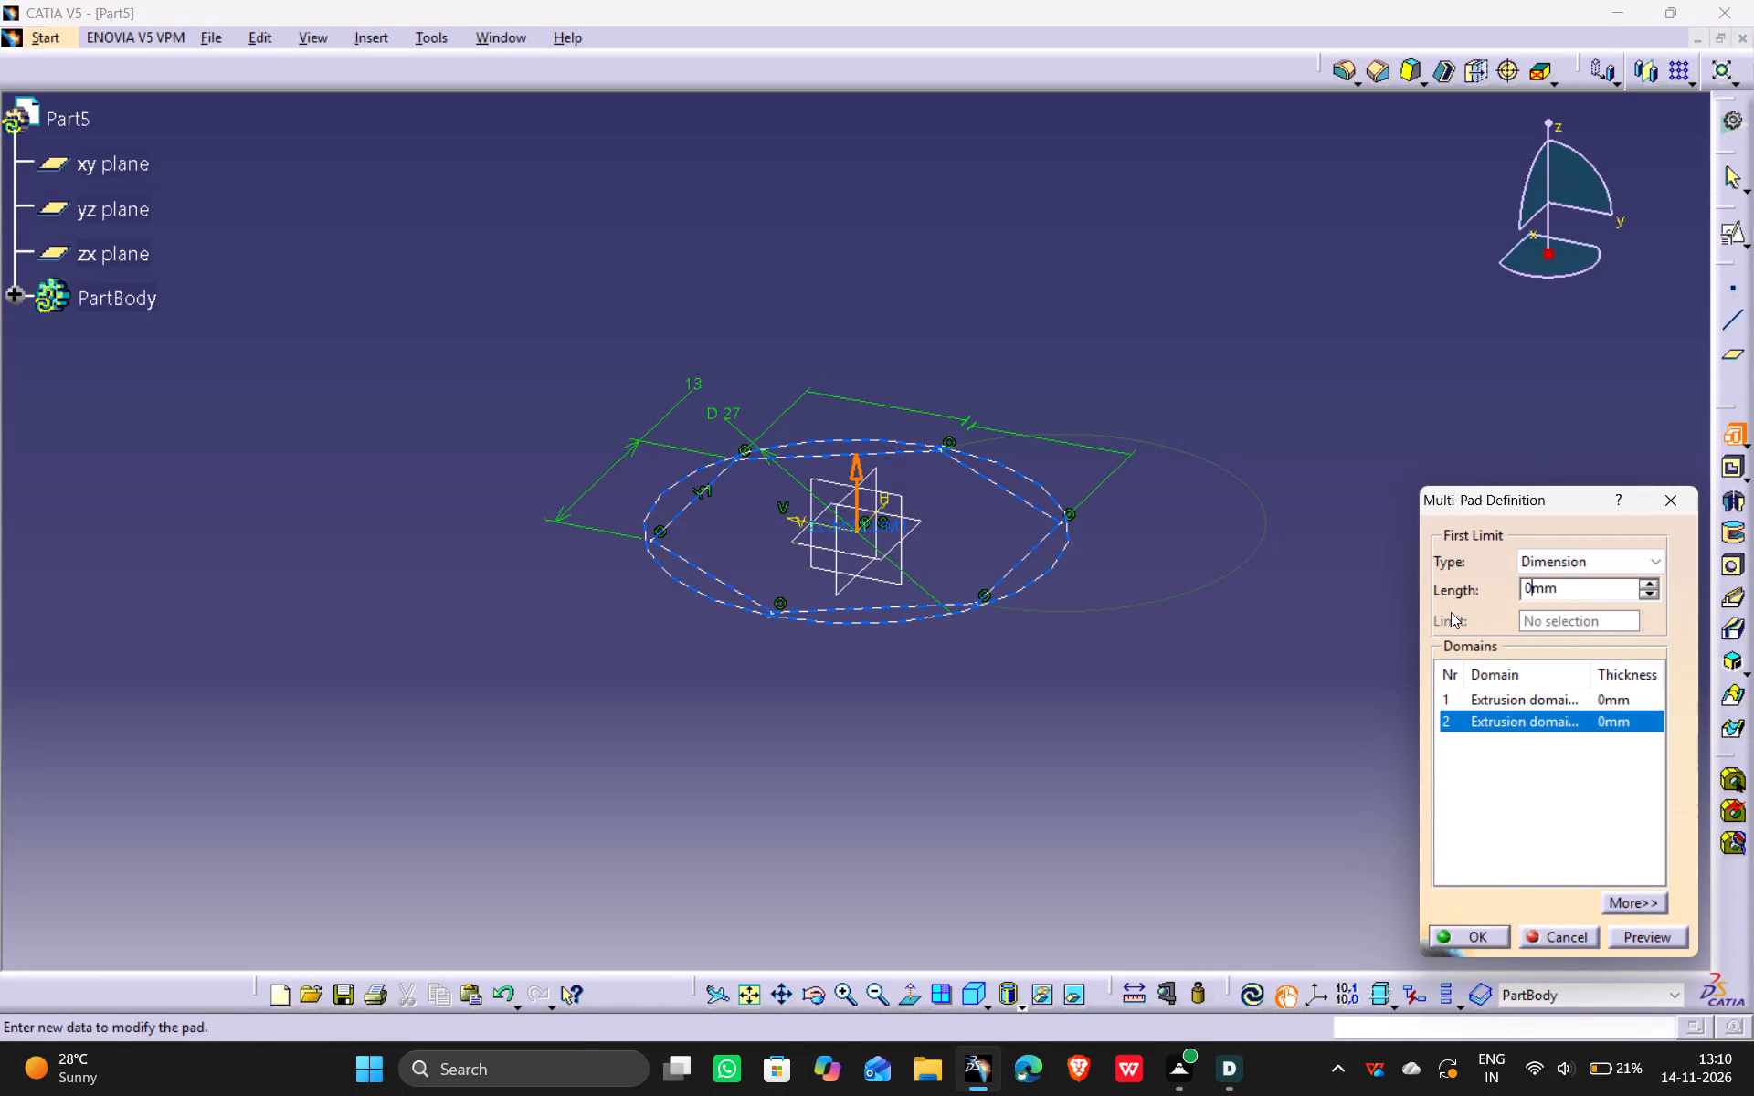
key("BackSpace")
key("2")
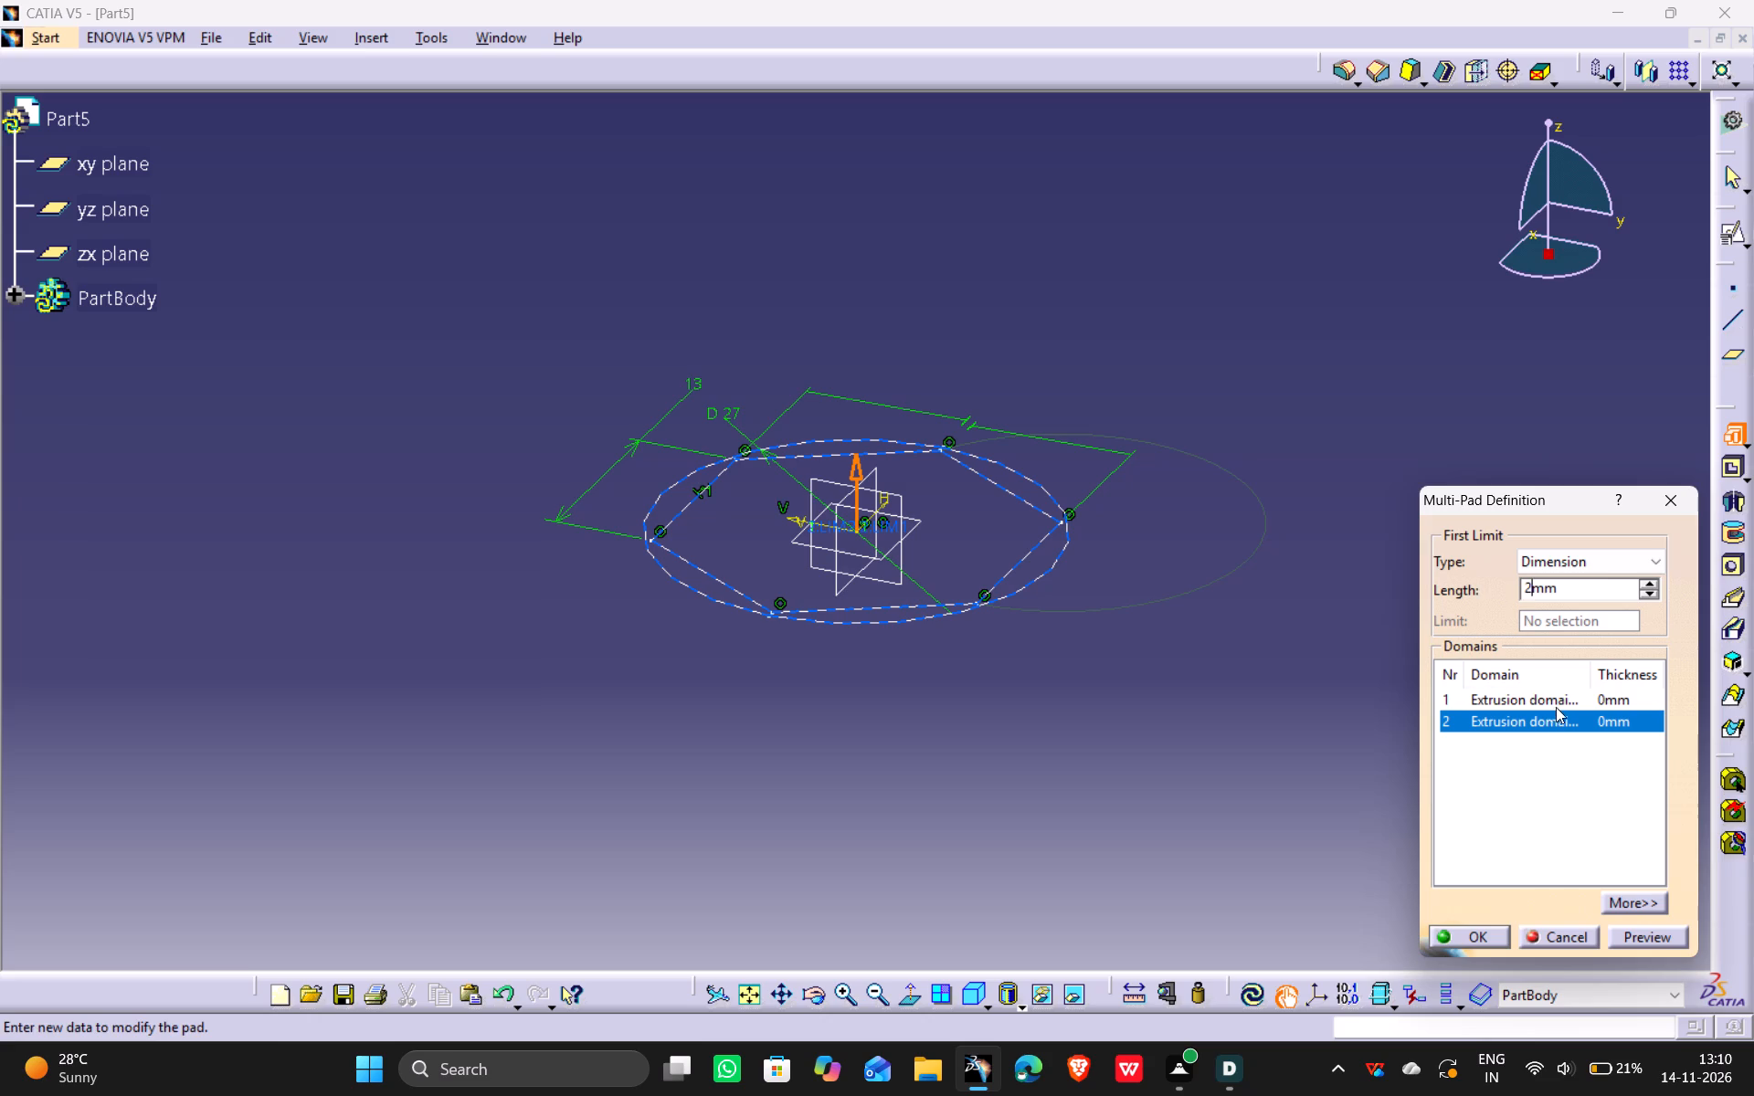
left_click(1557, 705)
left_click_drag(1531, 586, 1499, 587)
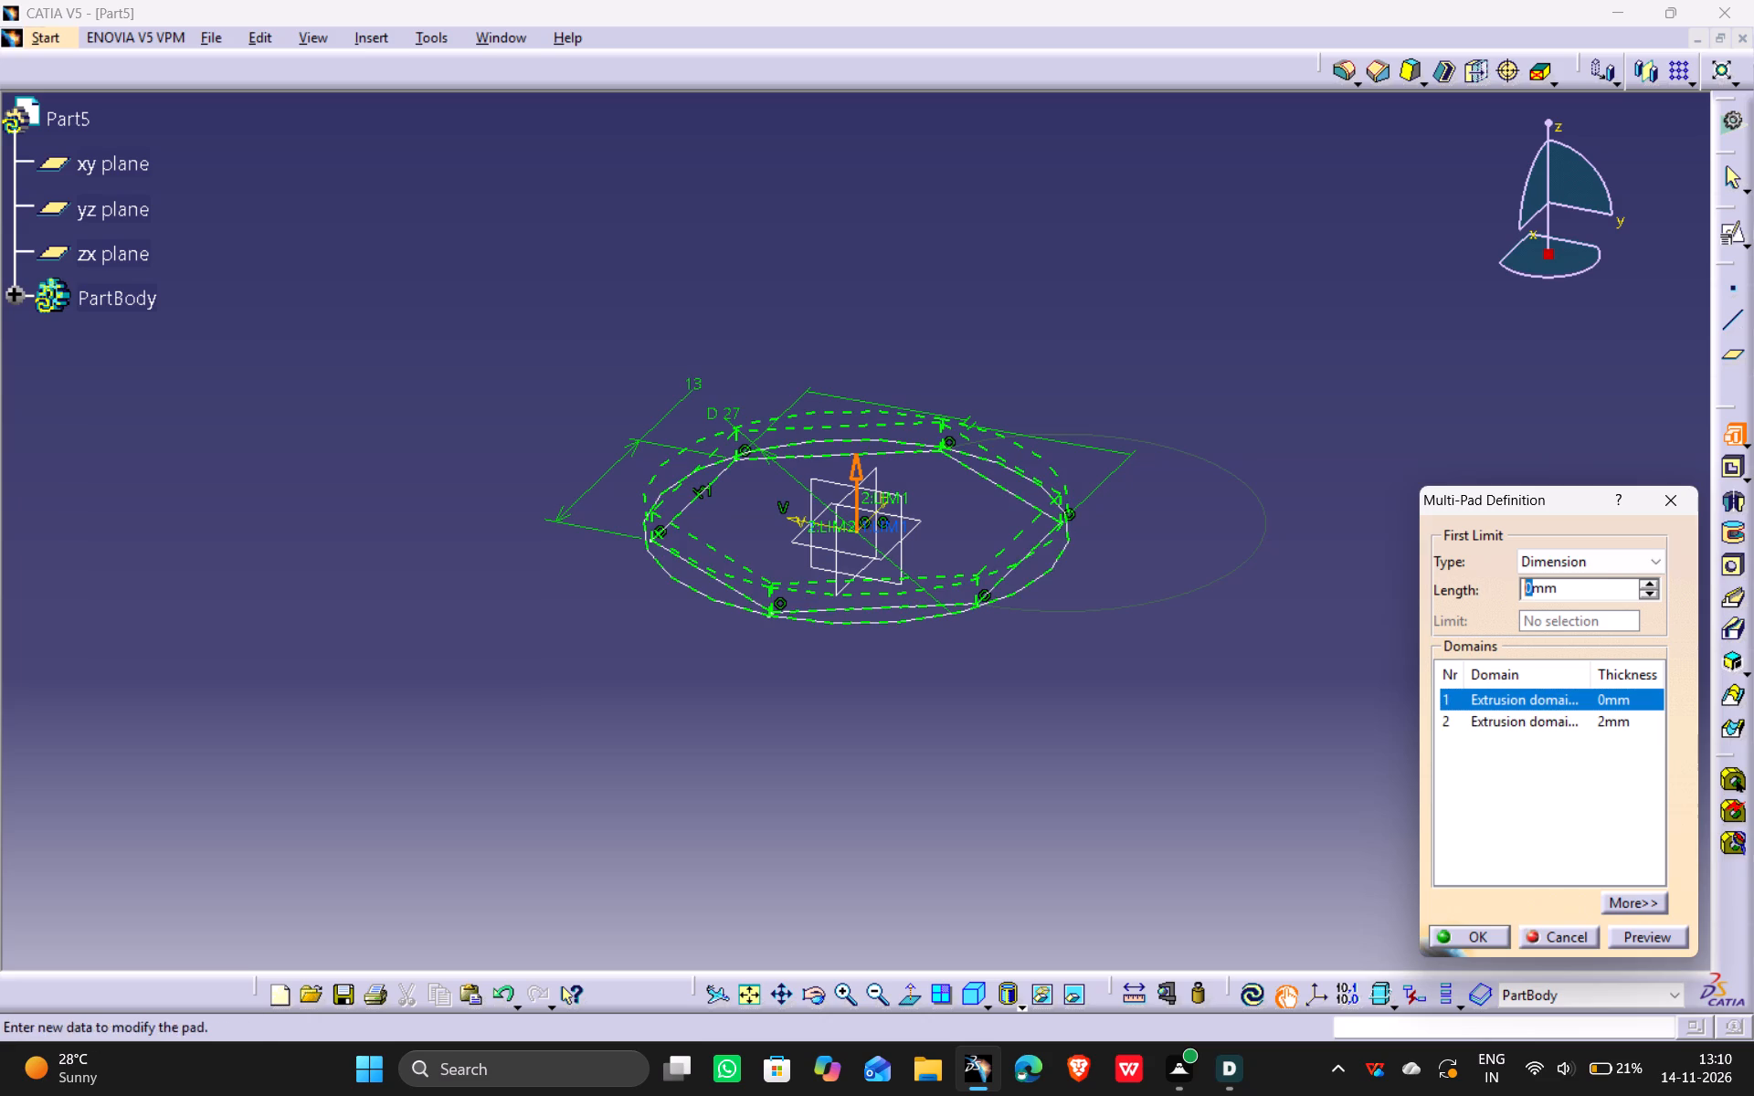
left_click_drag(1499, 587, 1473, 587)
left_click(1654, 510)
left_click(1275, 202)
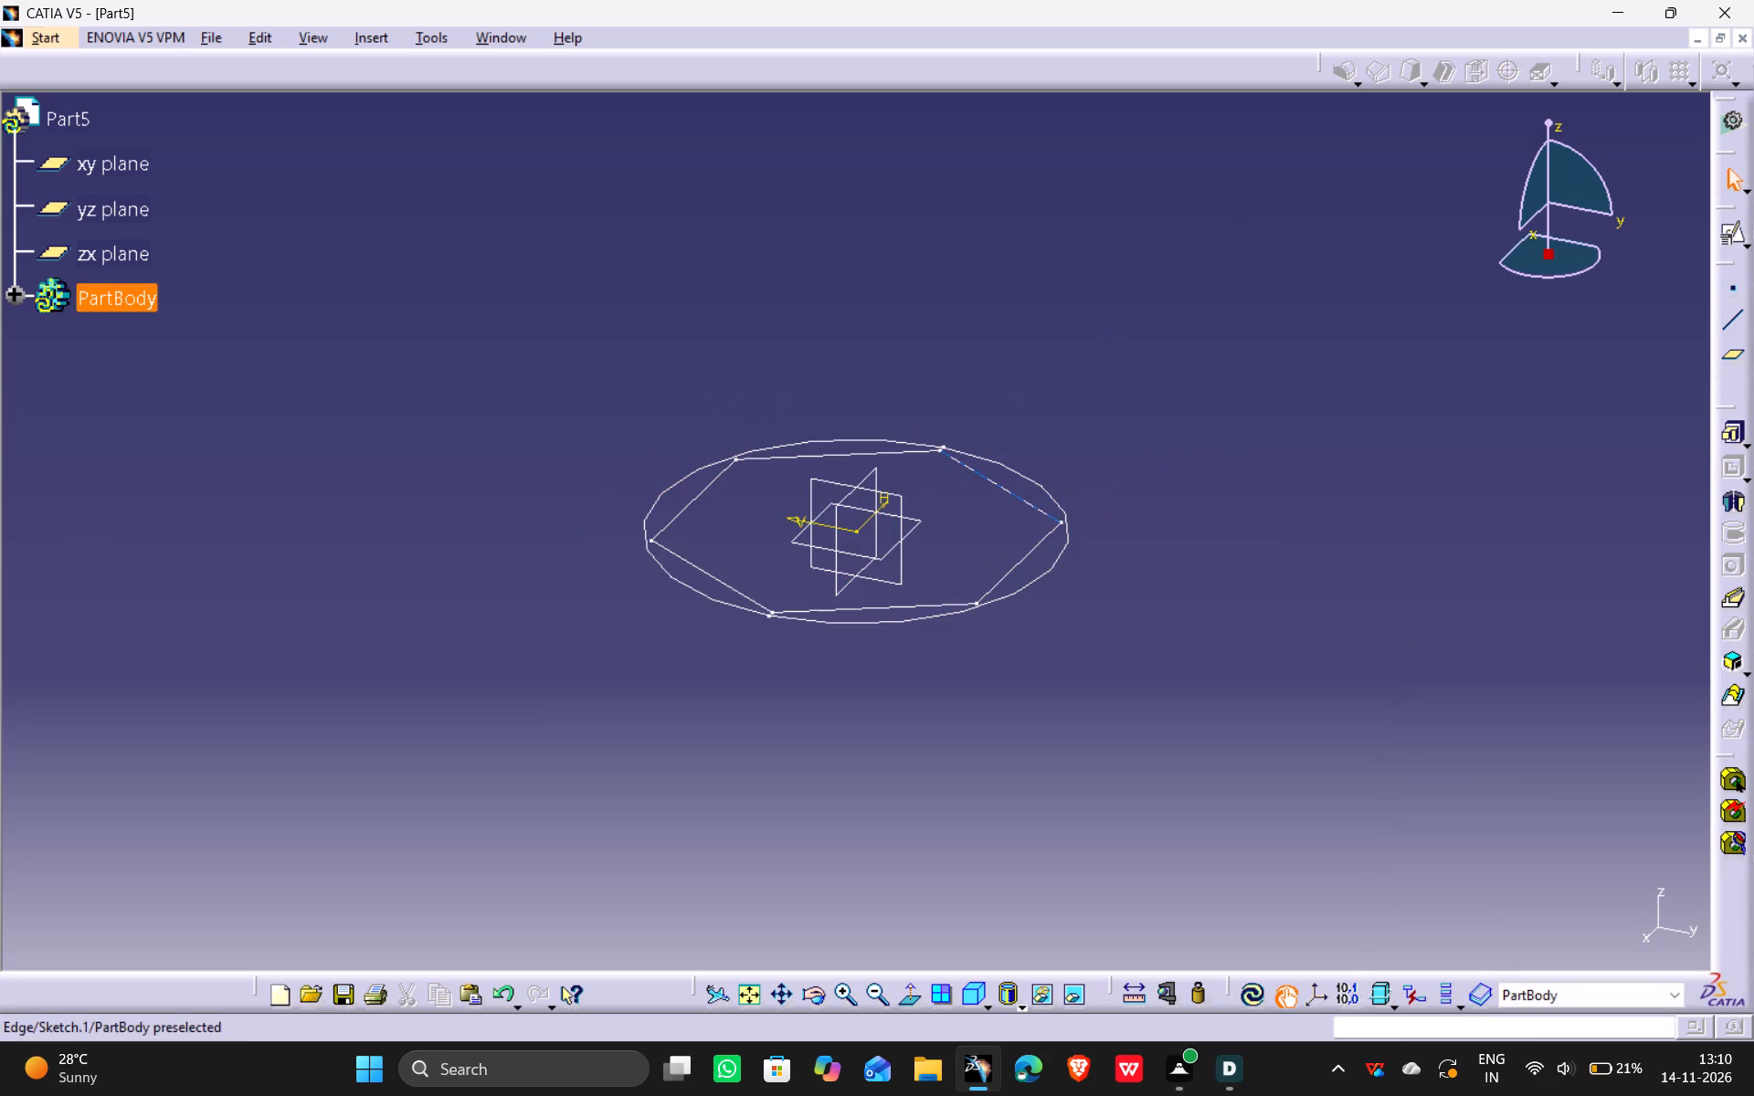
Reopen the circle-and-hexagon sketch and add a circle about 15 mm in diameter centred on the origin, inside the hexagon.
double_click(983, 472)
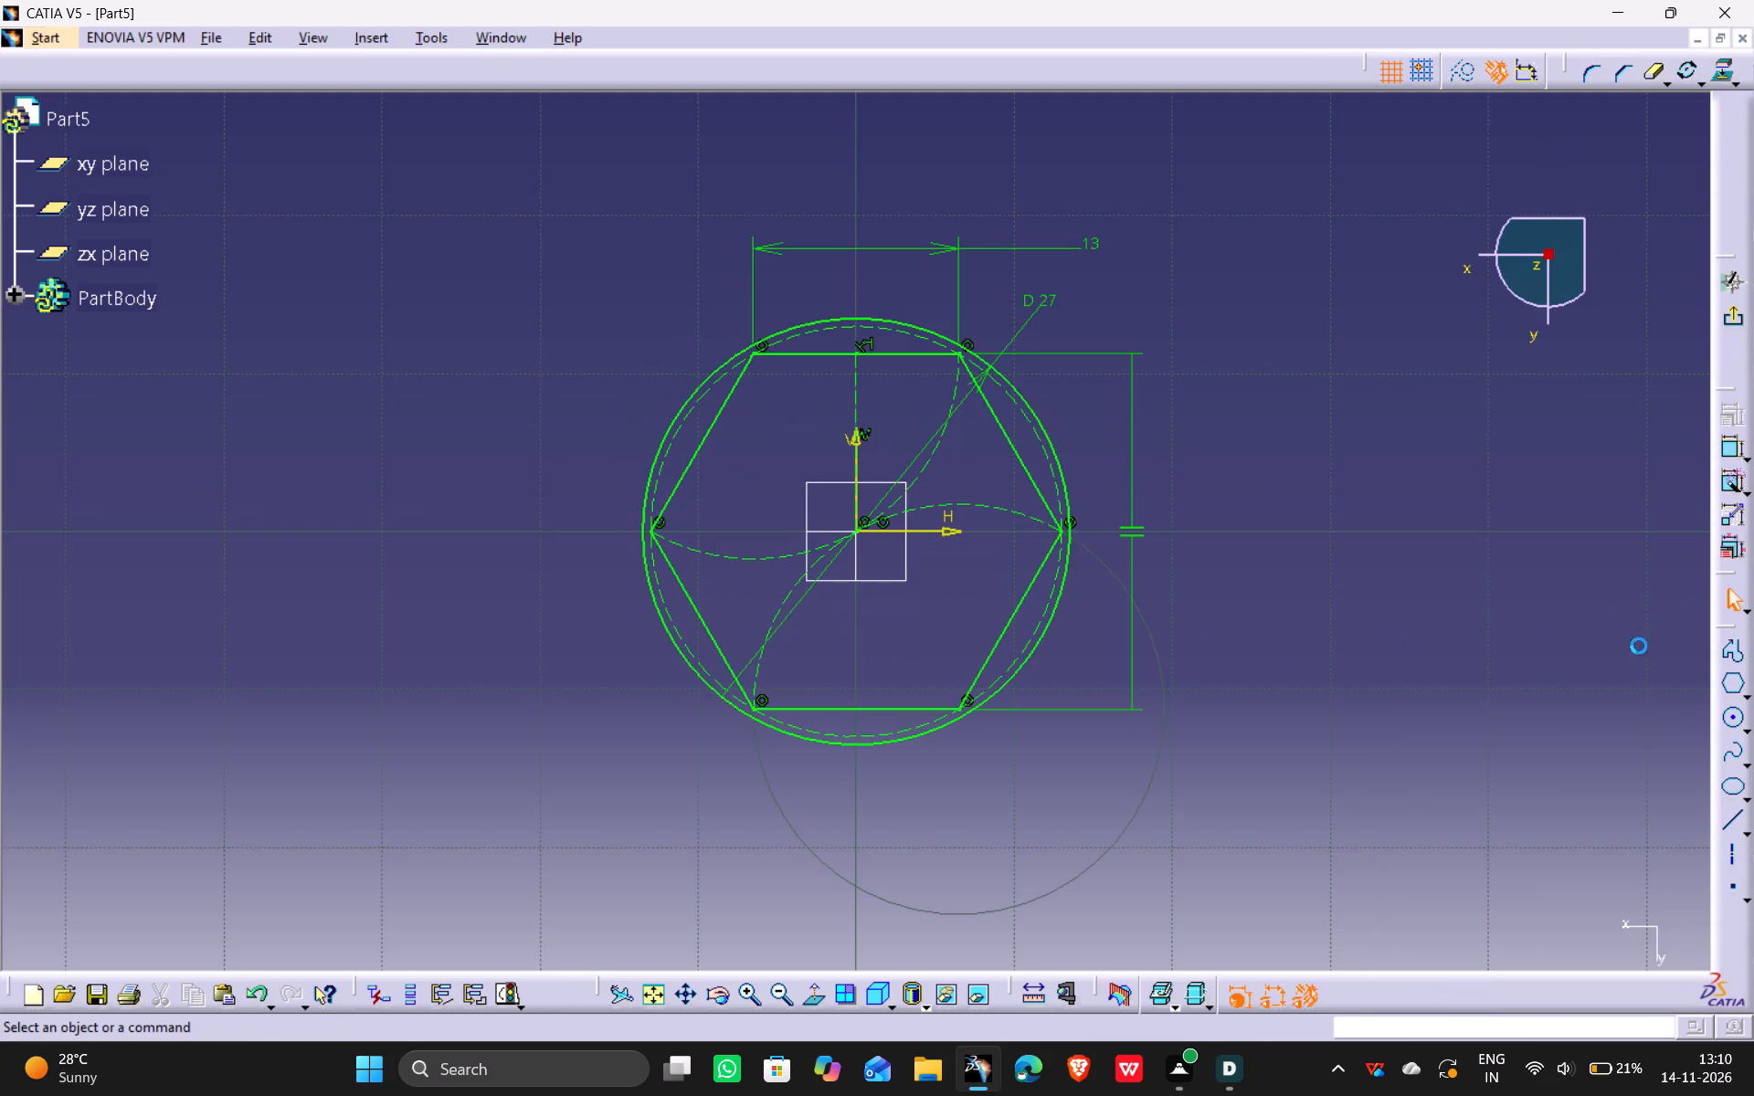
left_click(1735, 715)
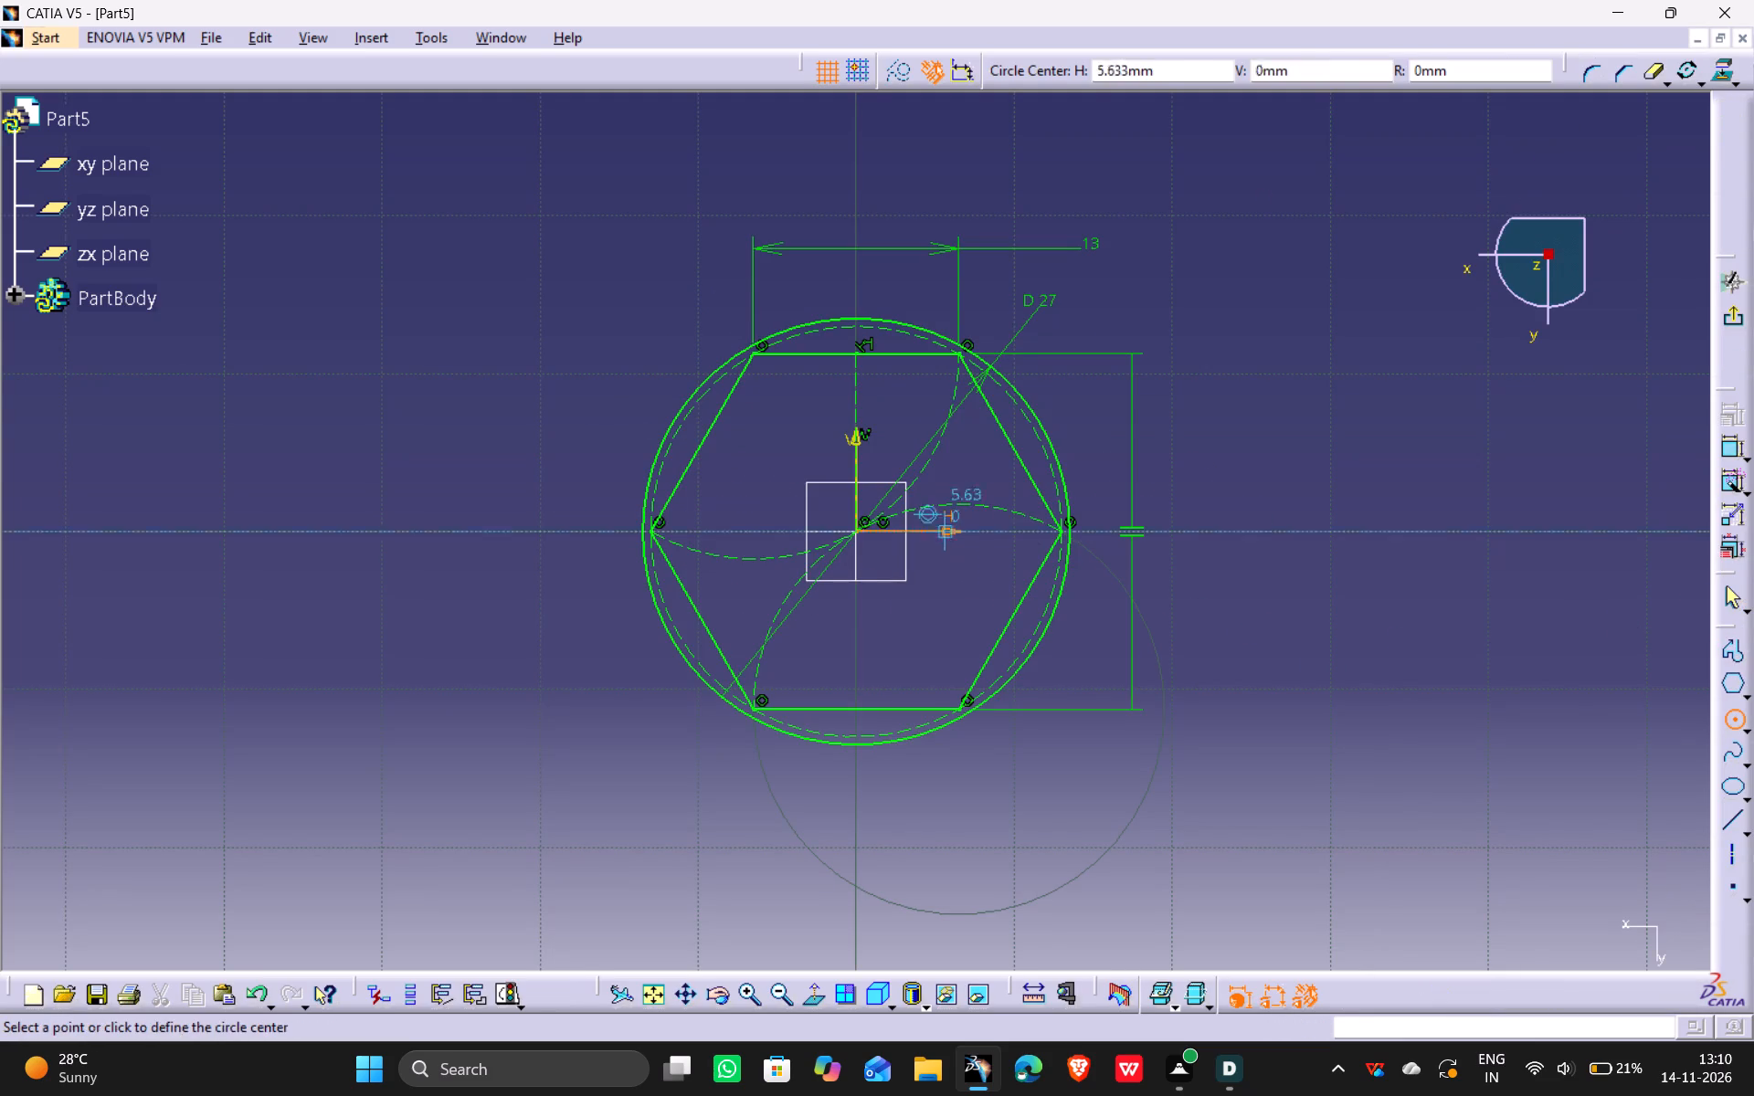
left_click(857, 532)
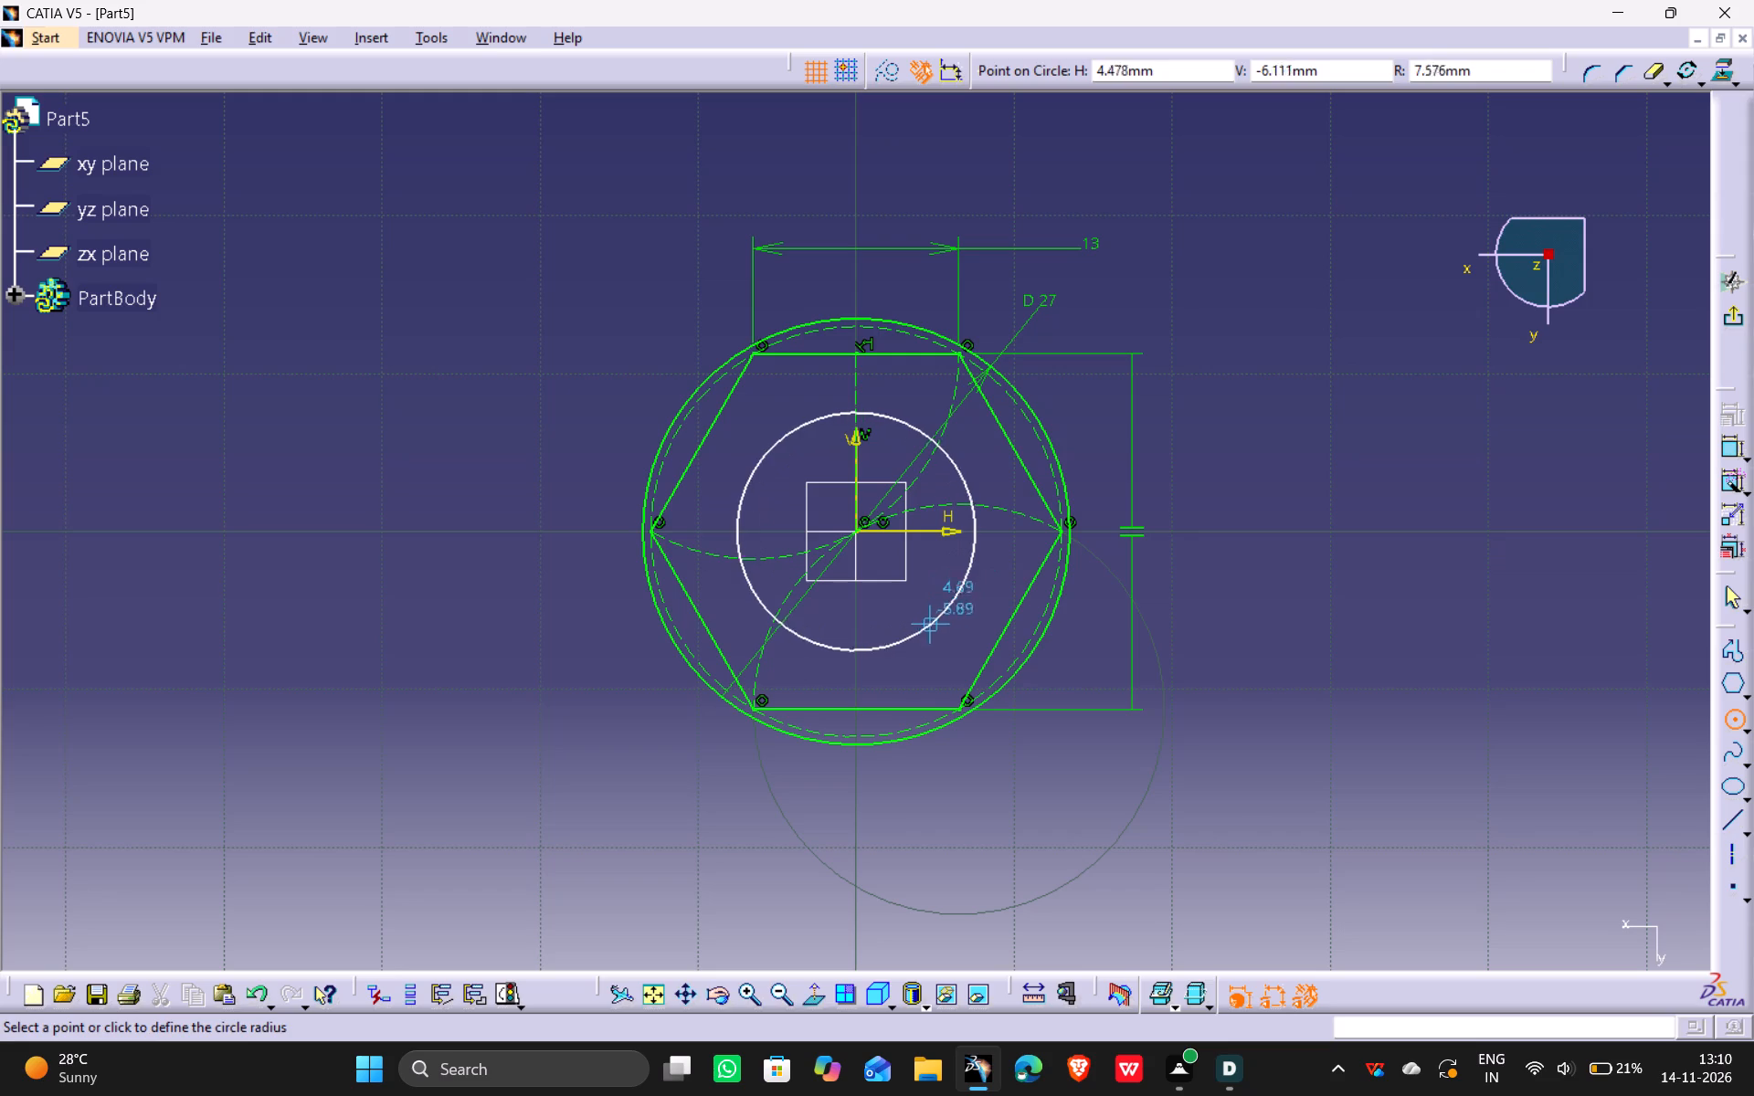
left_click(922, 630)
Dimension the inner circle's diameter, set it to 16 mm and exit the sketch.
left_click(1728, 460)
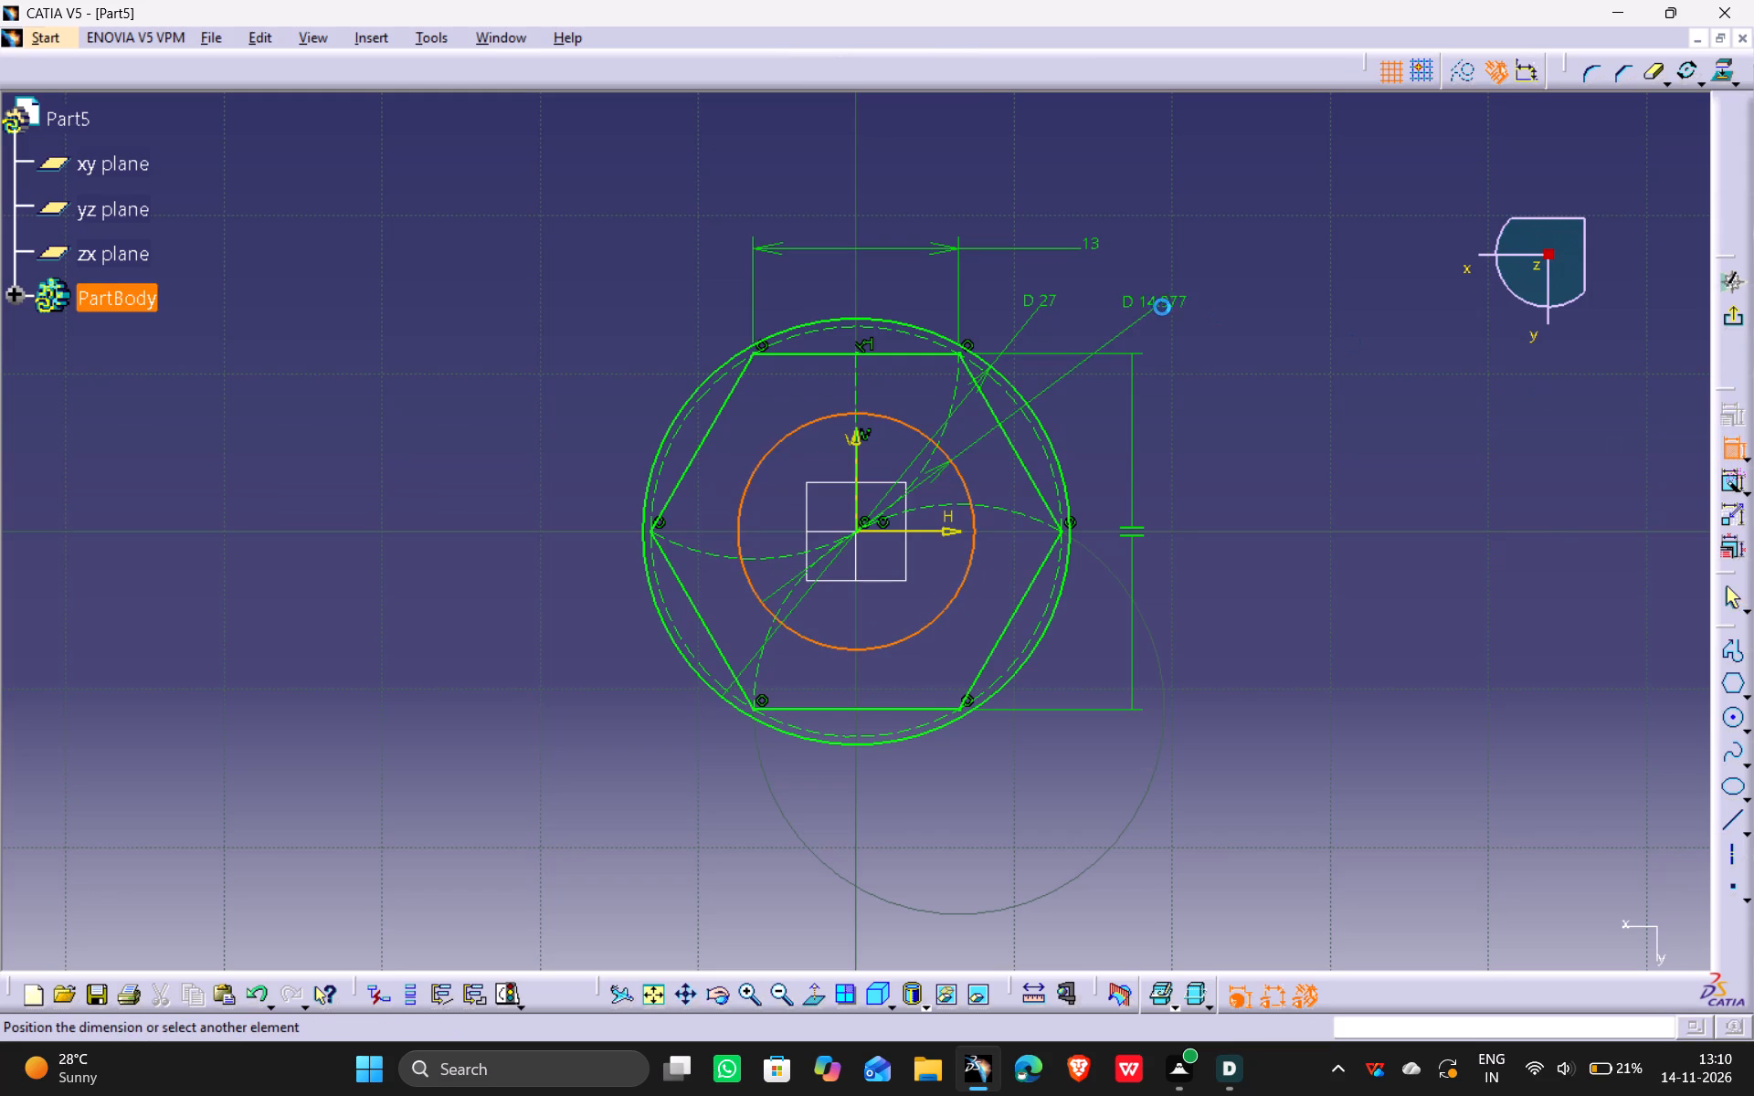
left_click(1184, 297)
double_click(1182, 300)
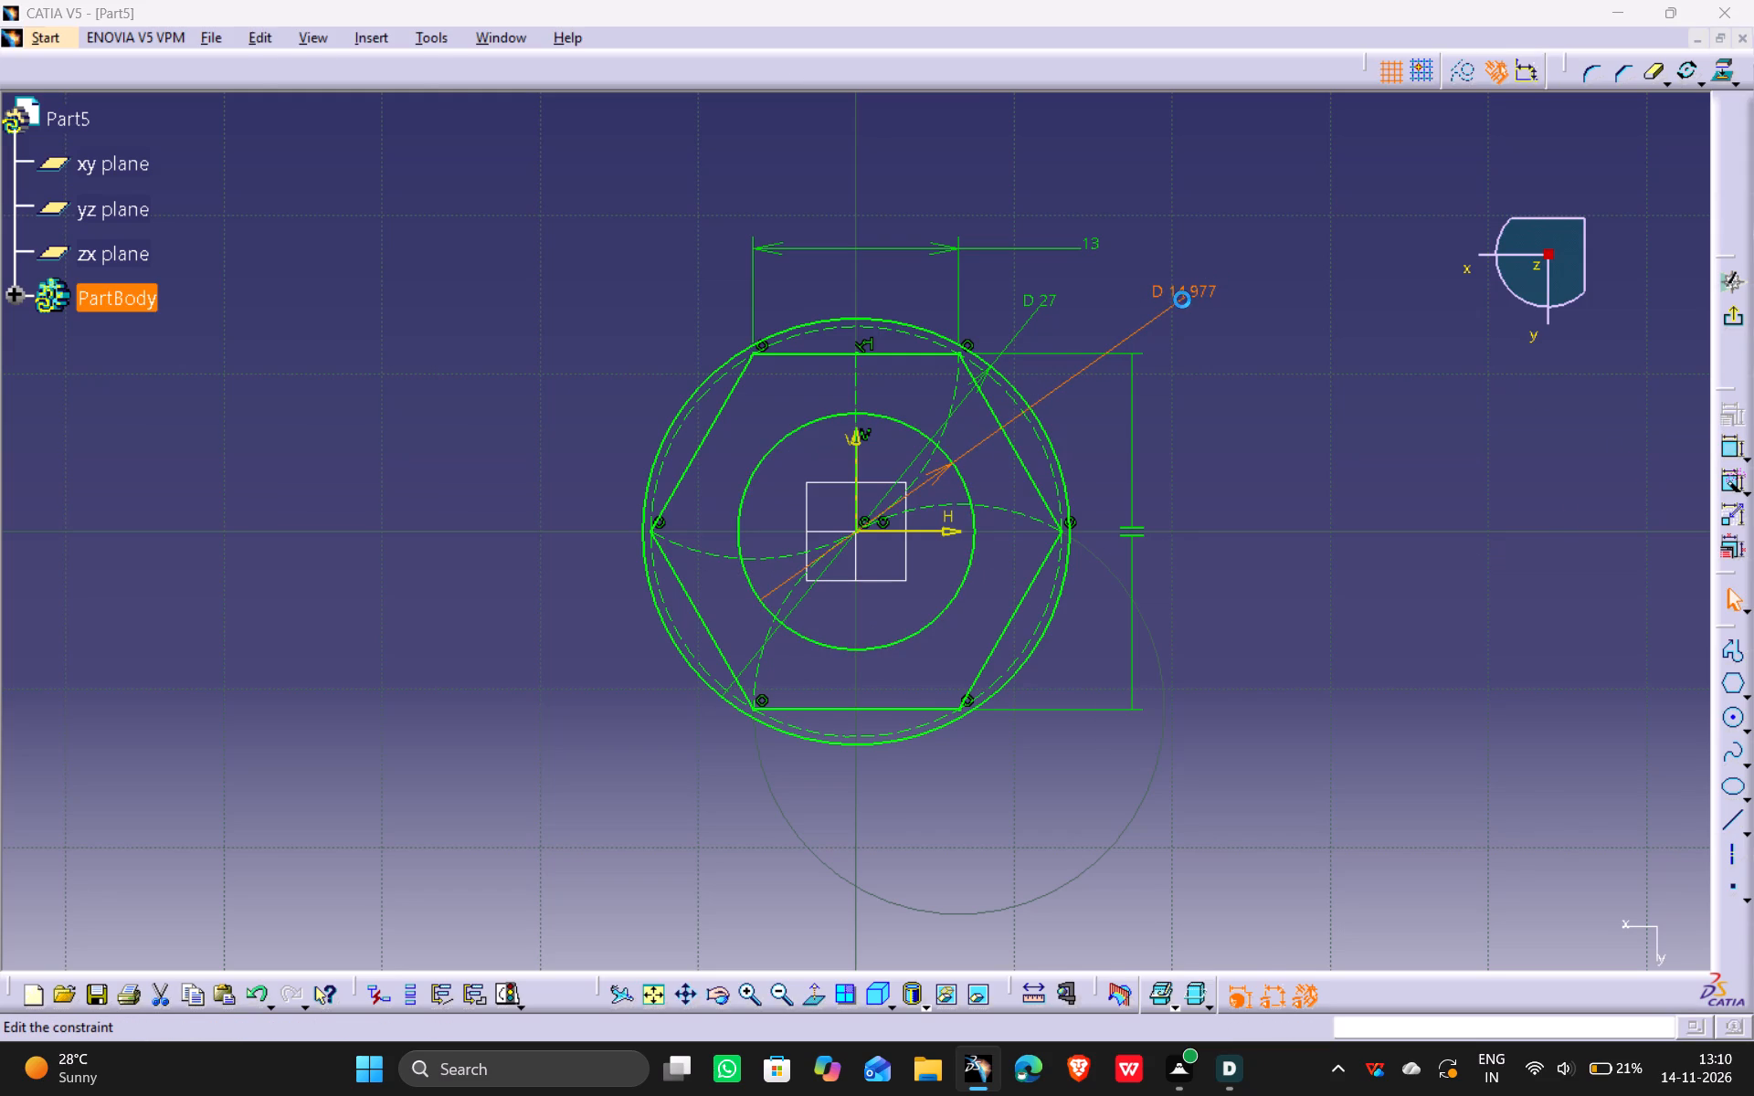
type("16")
key("Return")
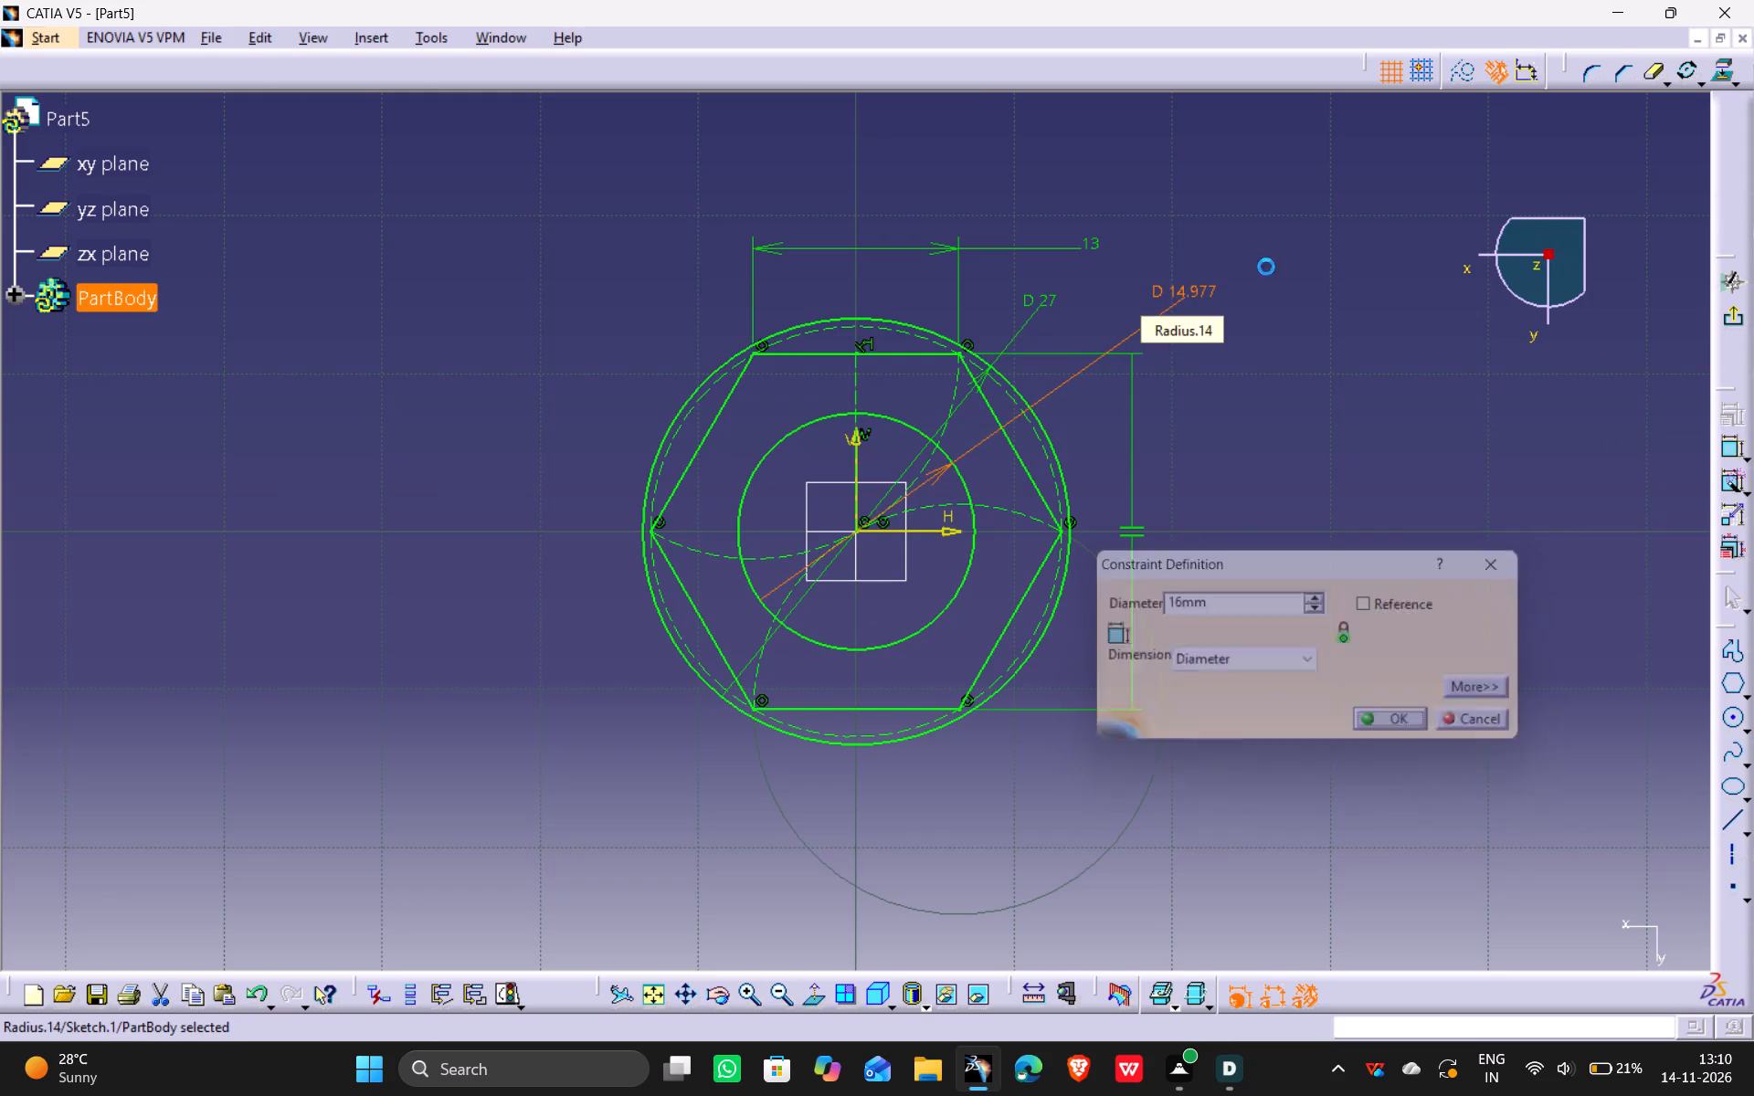
left_click(1729, 327)
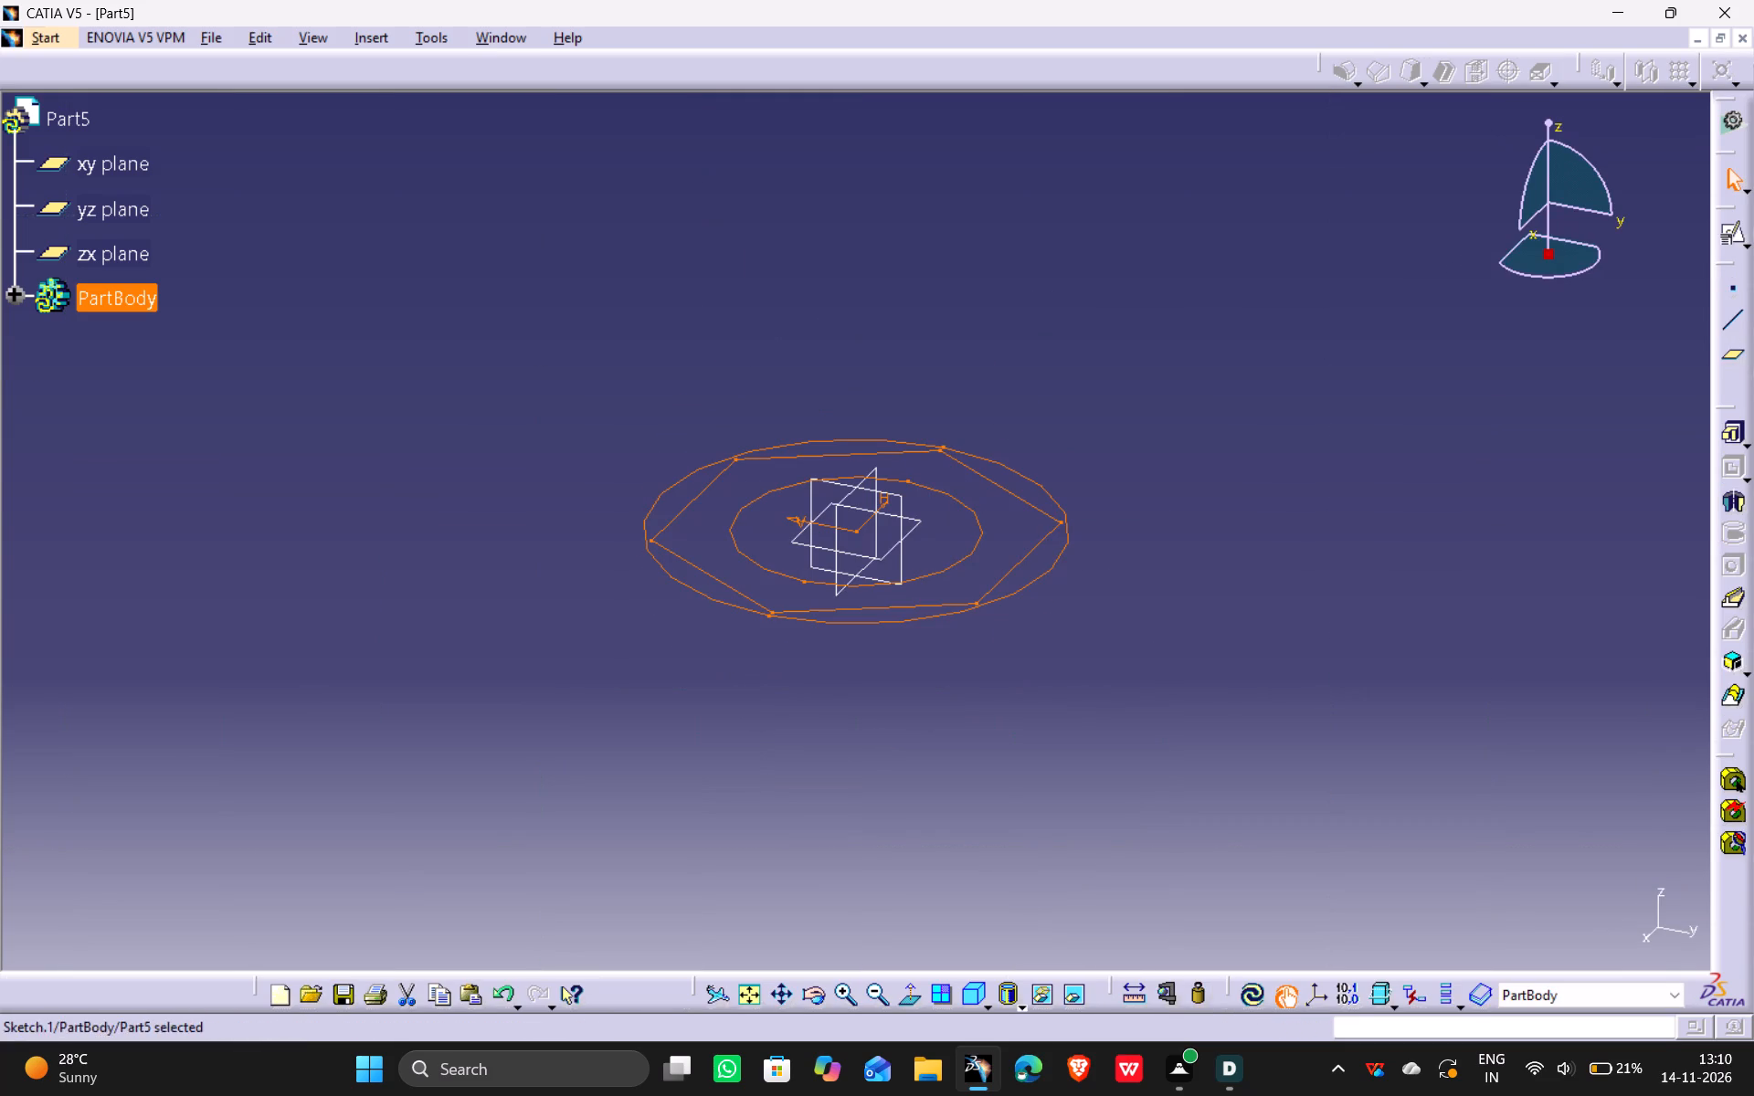
Start a Multi-Pad from the sketch and set the domain between the outer circle and the hexagon to 2 mm.
left_click(1733, 431)
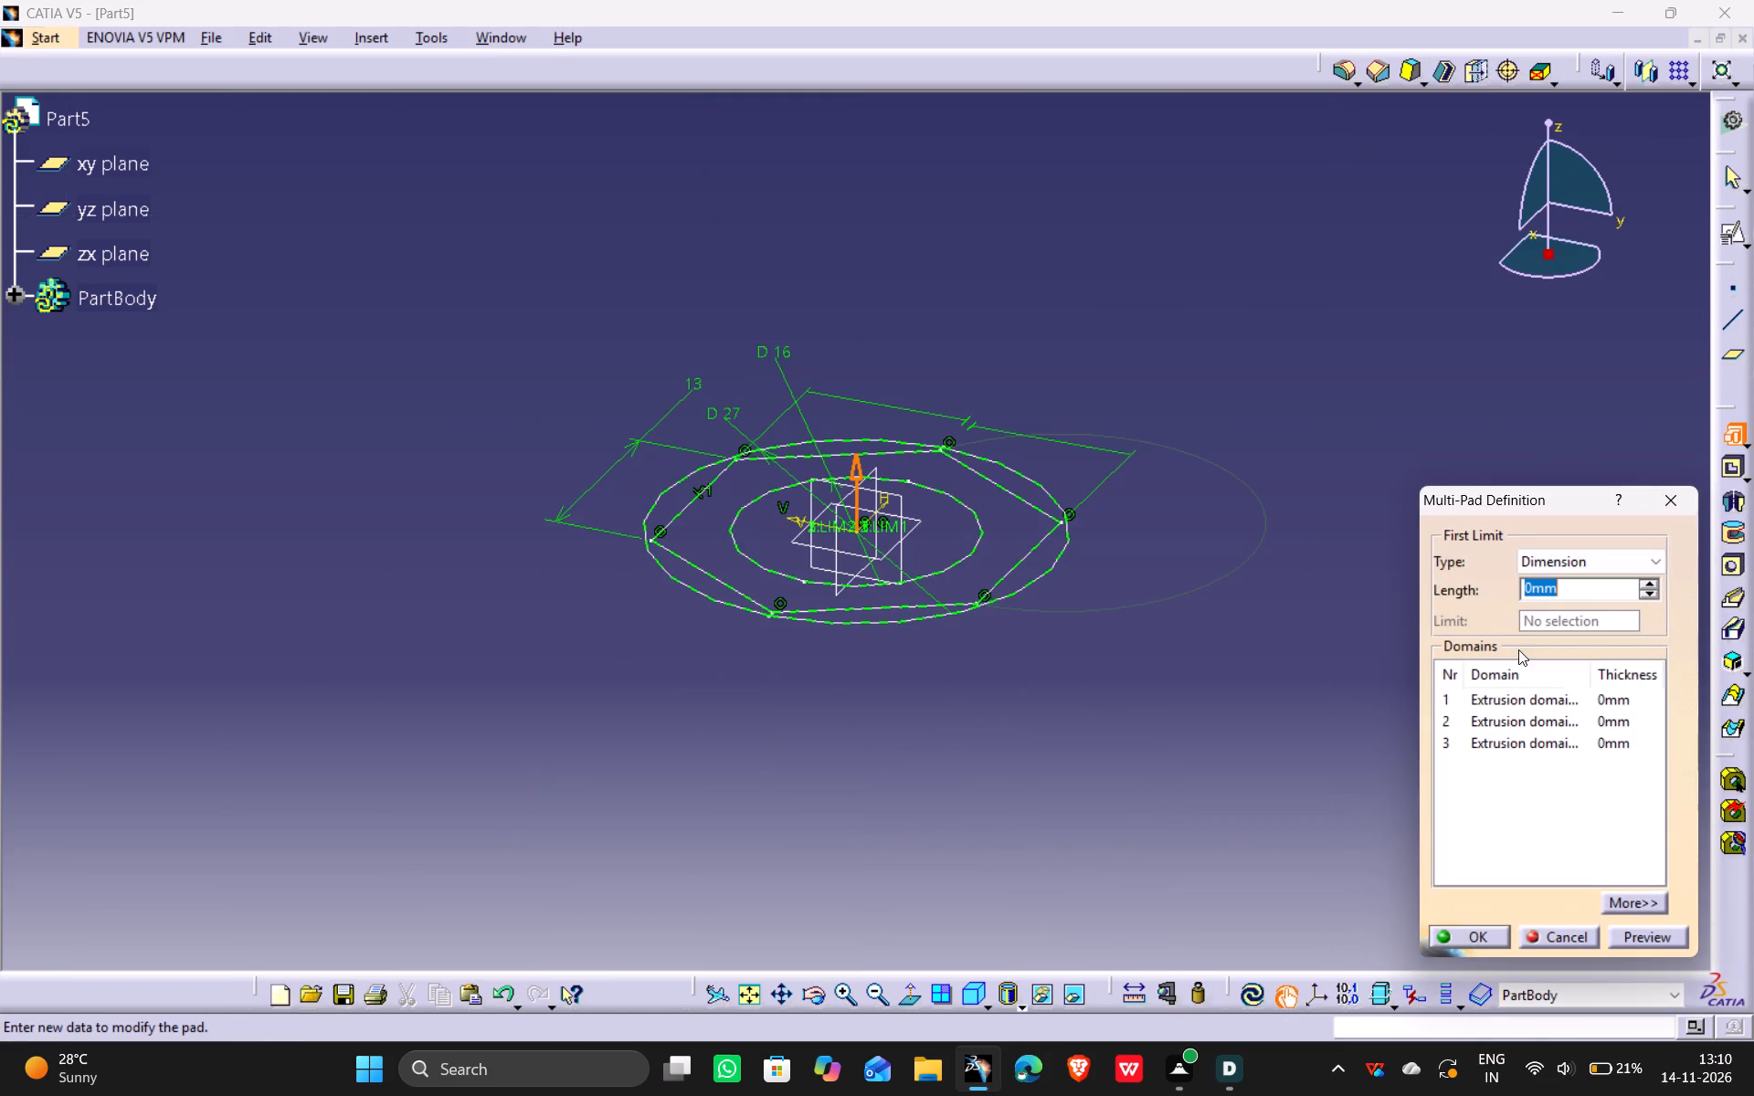
left_click(1622, 694)
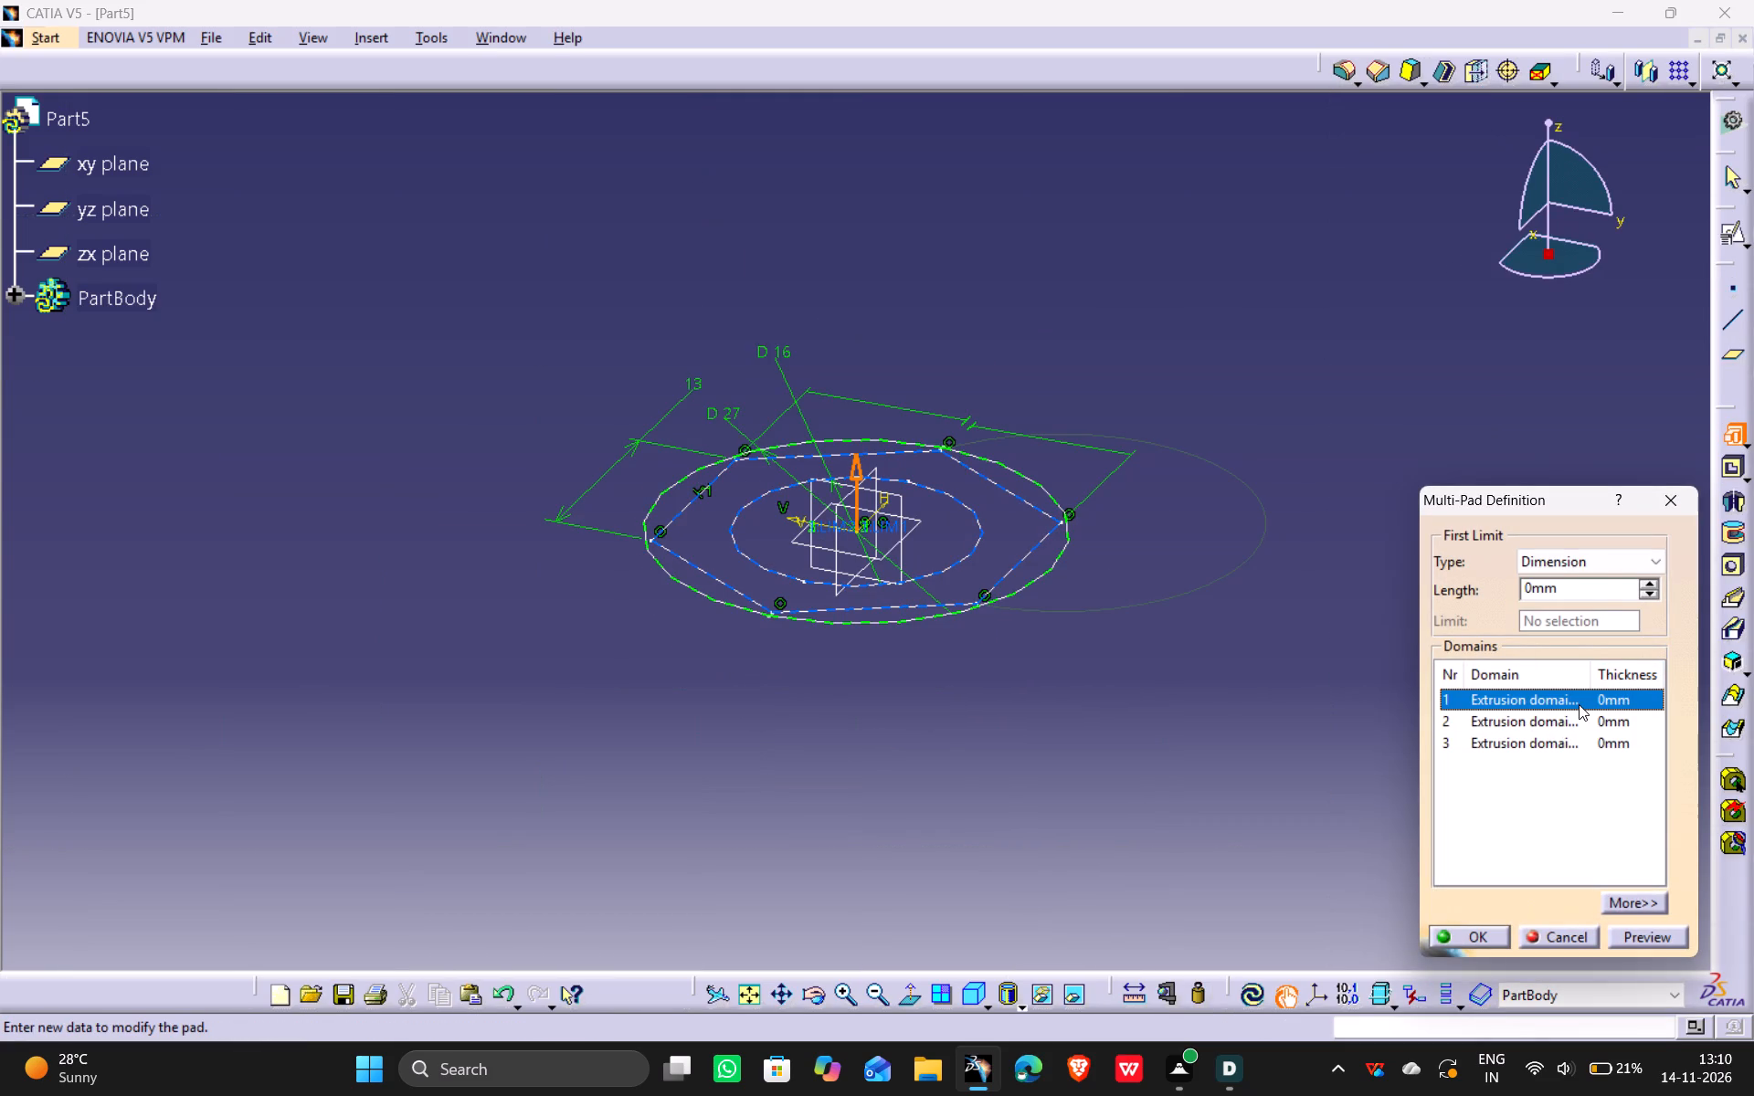
left_click(1556, 720)
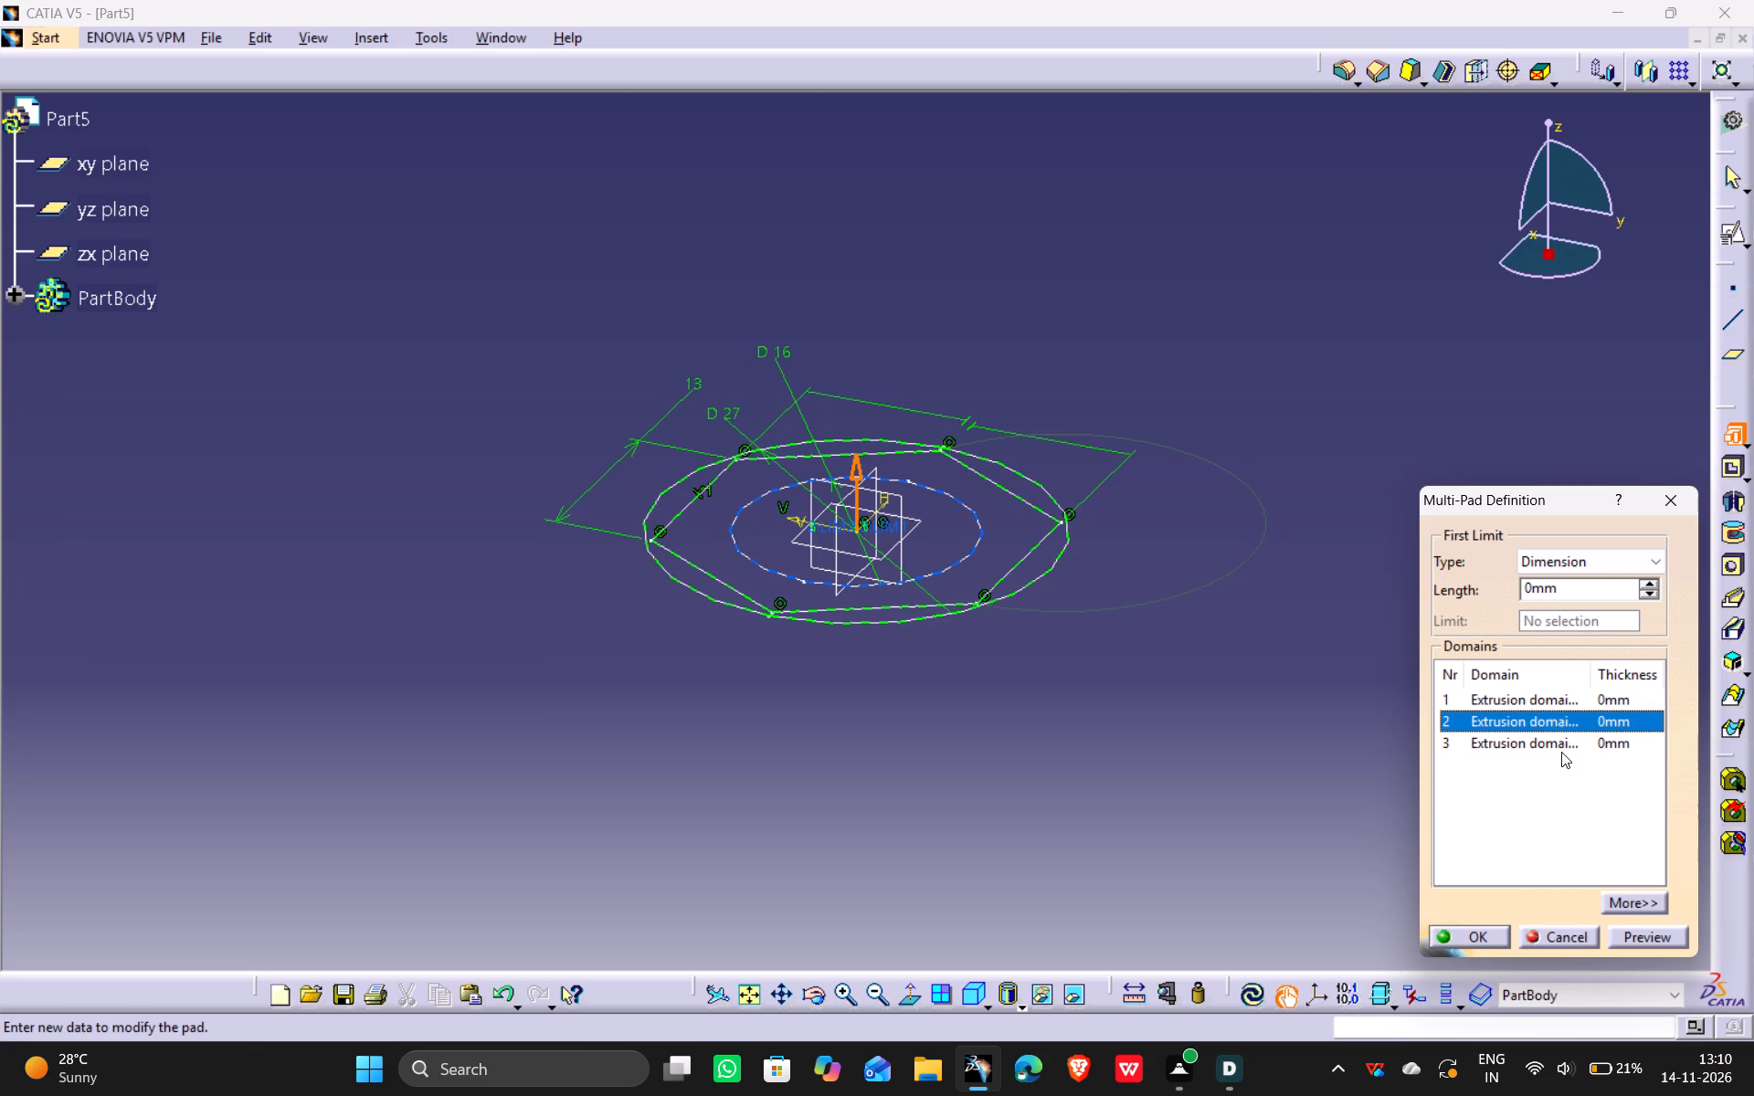
left_click(1562, 753)
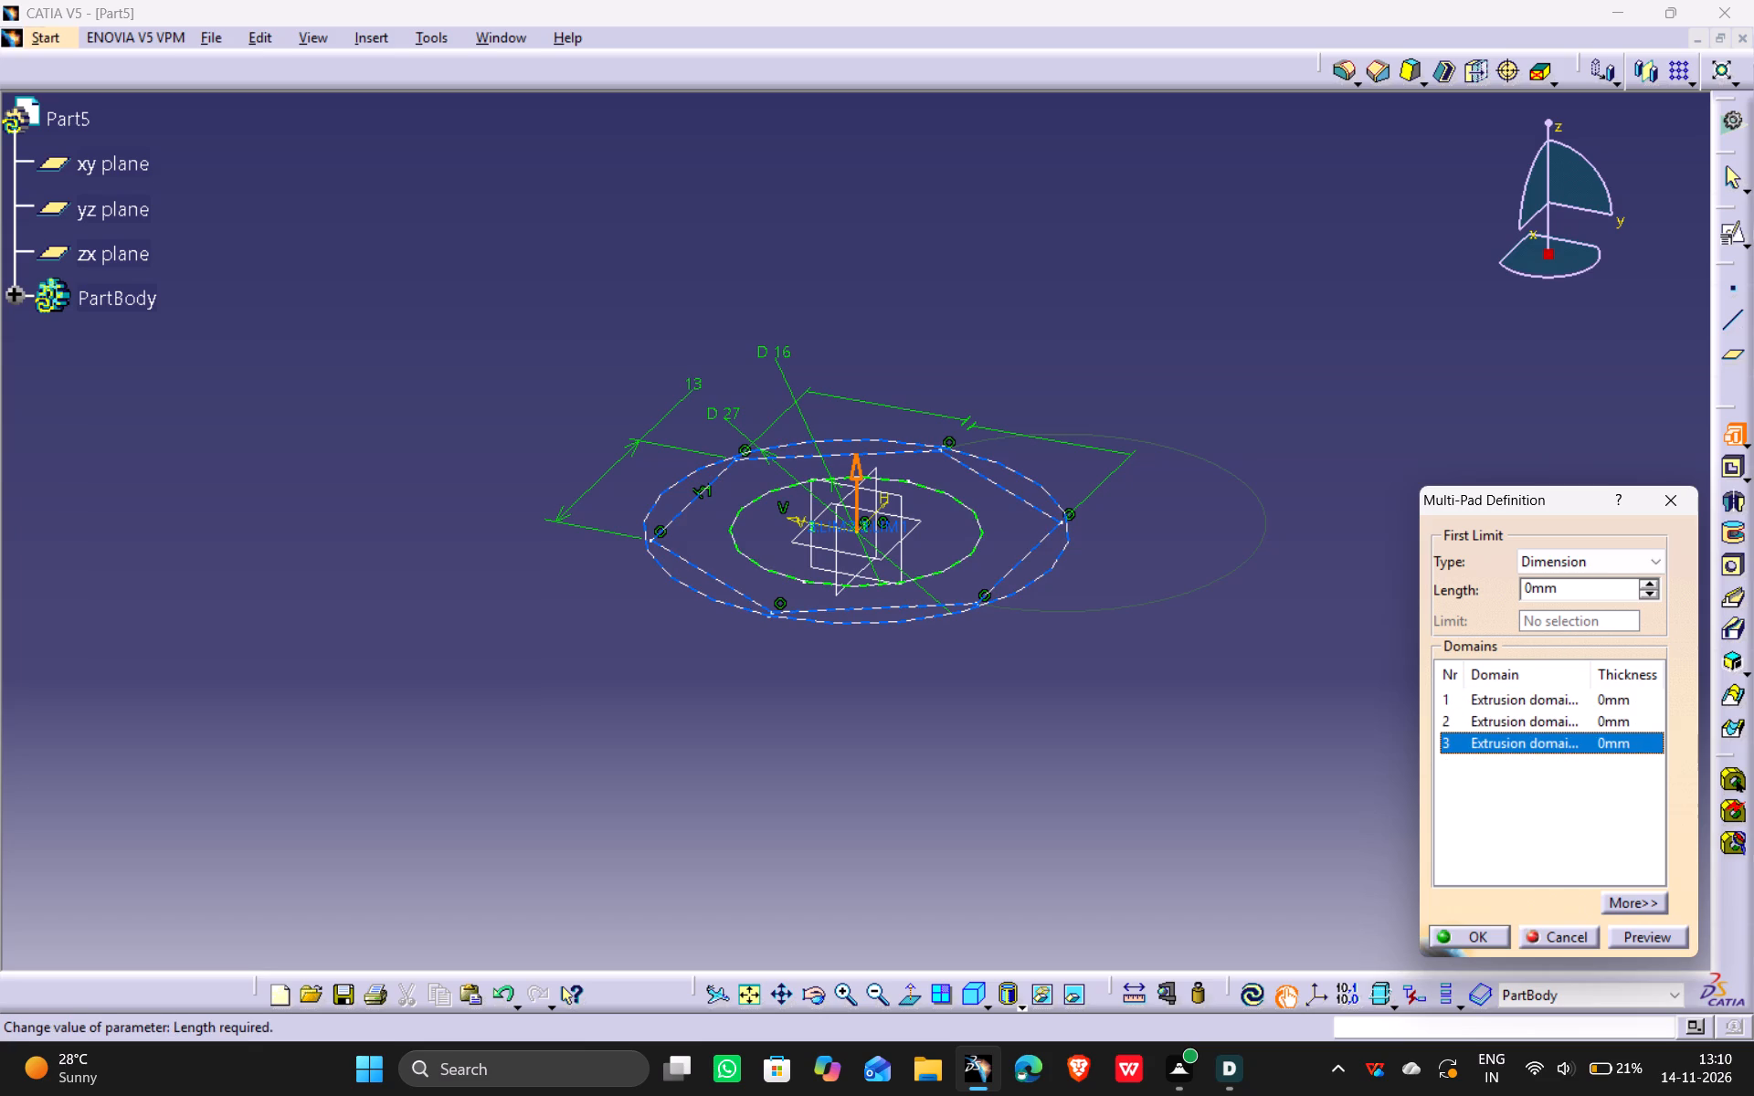
left_click_drag(1534, 588, 1436, 595)
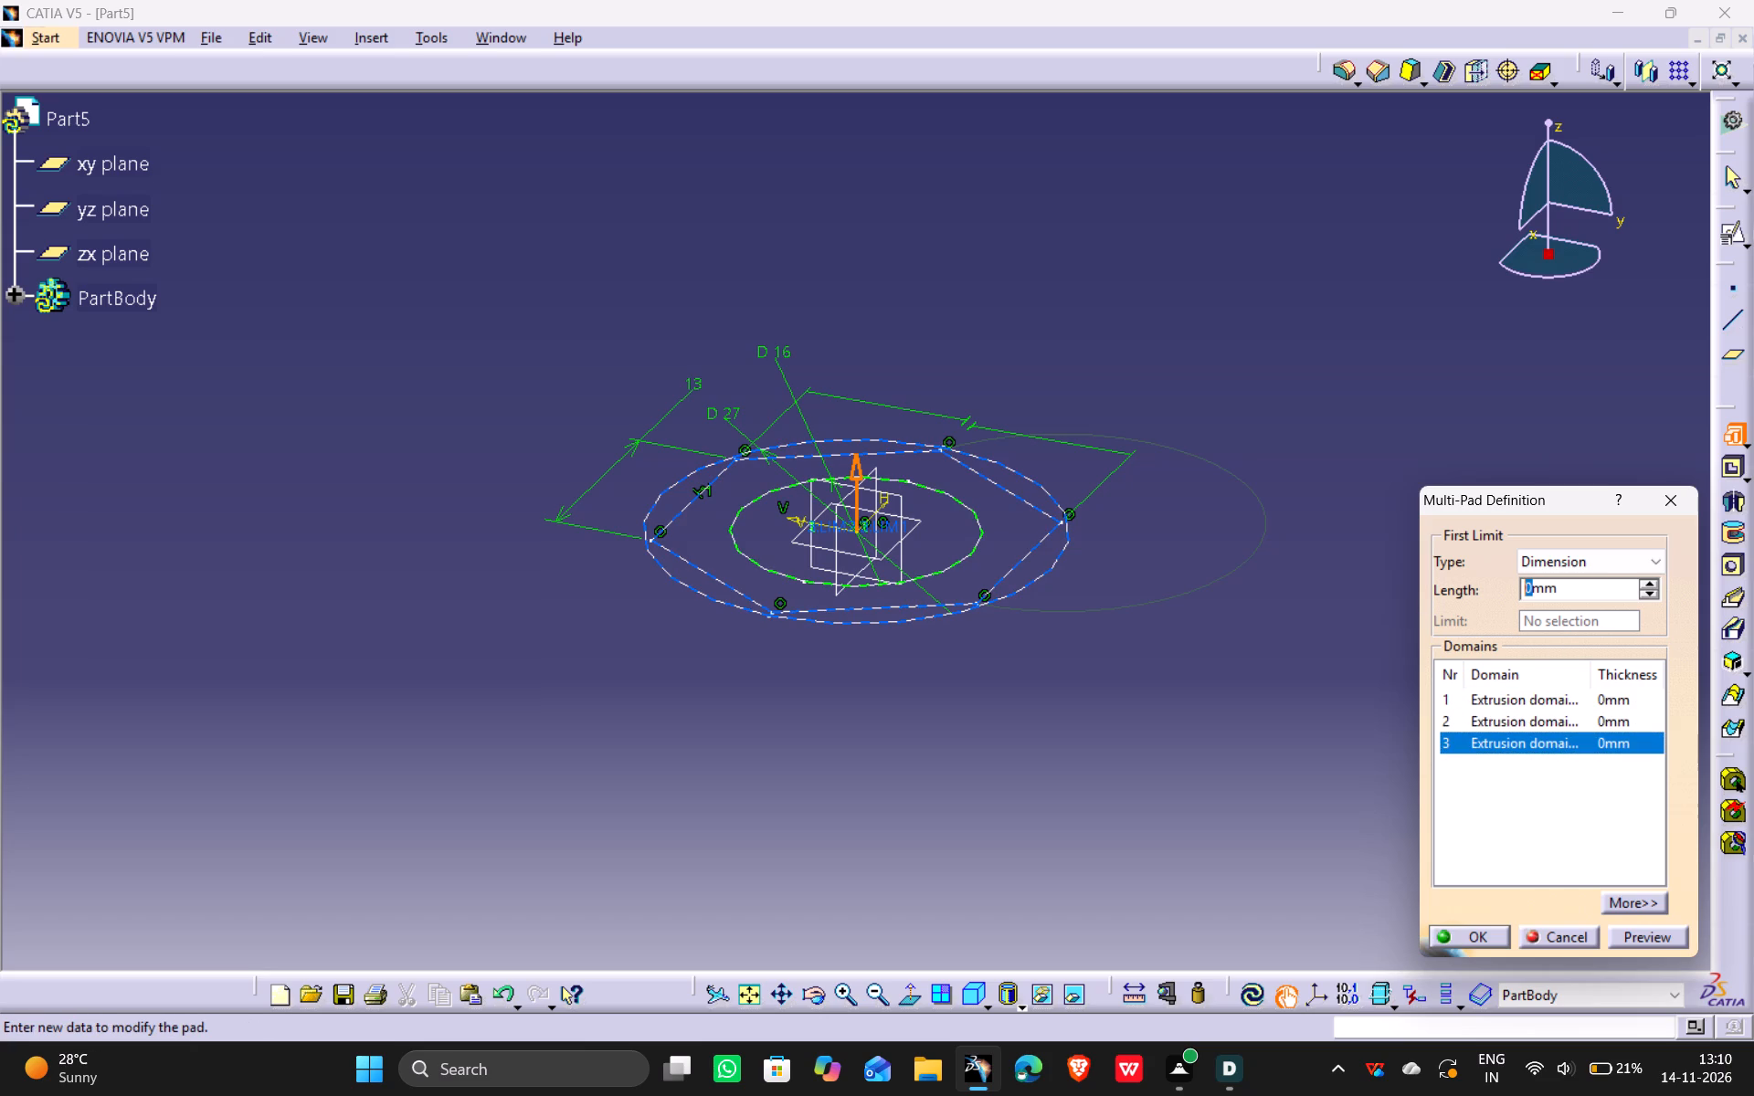
key("2")
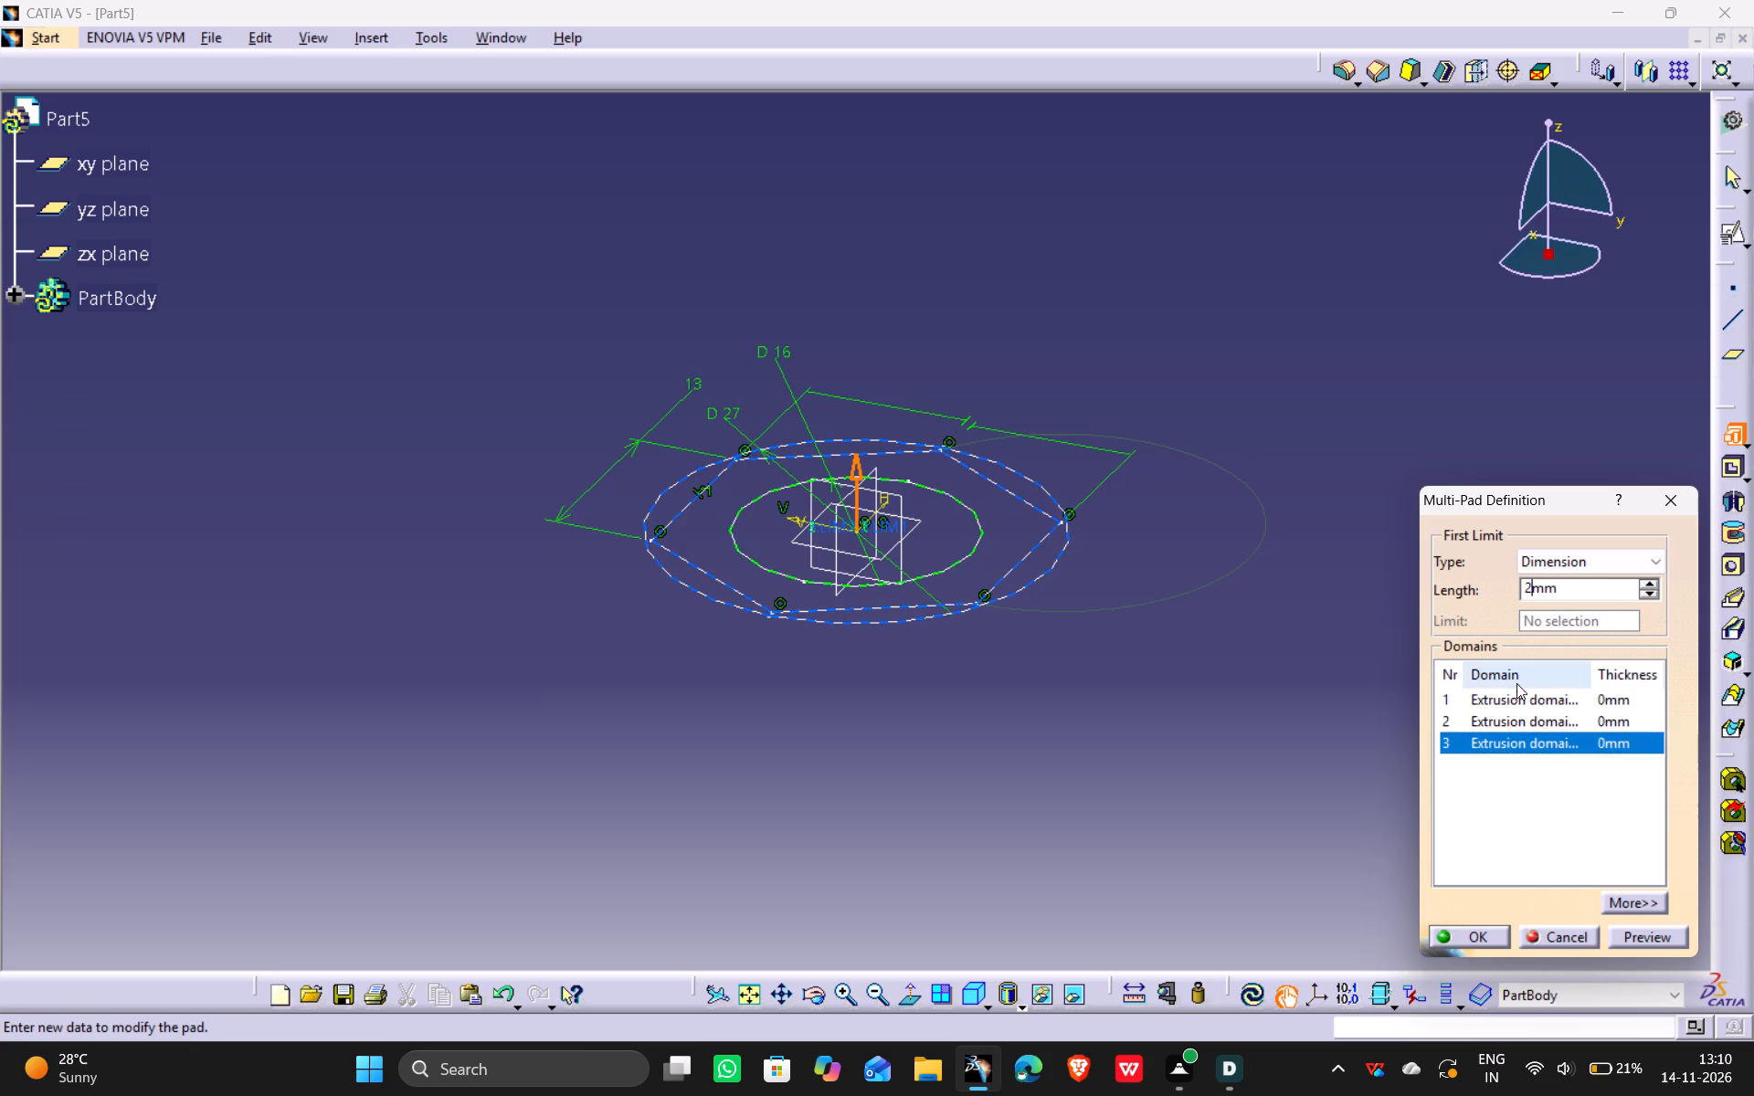
Set the domain between the hexagon and the 16 mm circle to 14 mm, preview the multi-pad and create it.
left_click(1528, 701)
left_click(1507, 720)
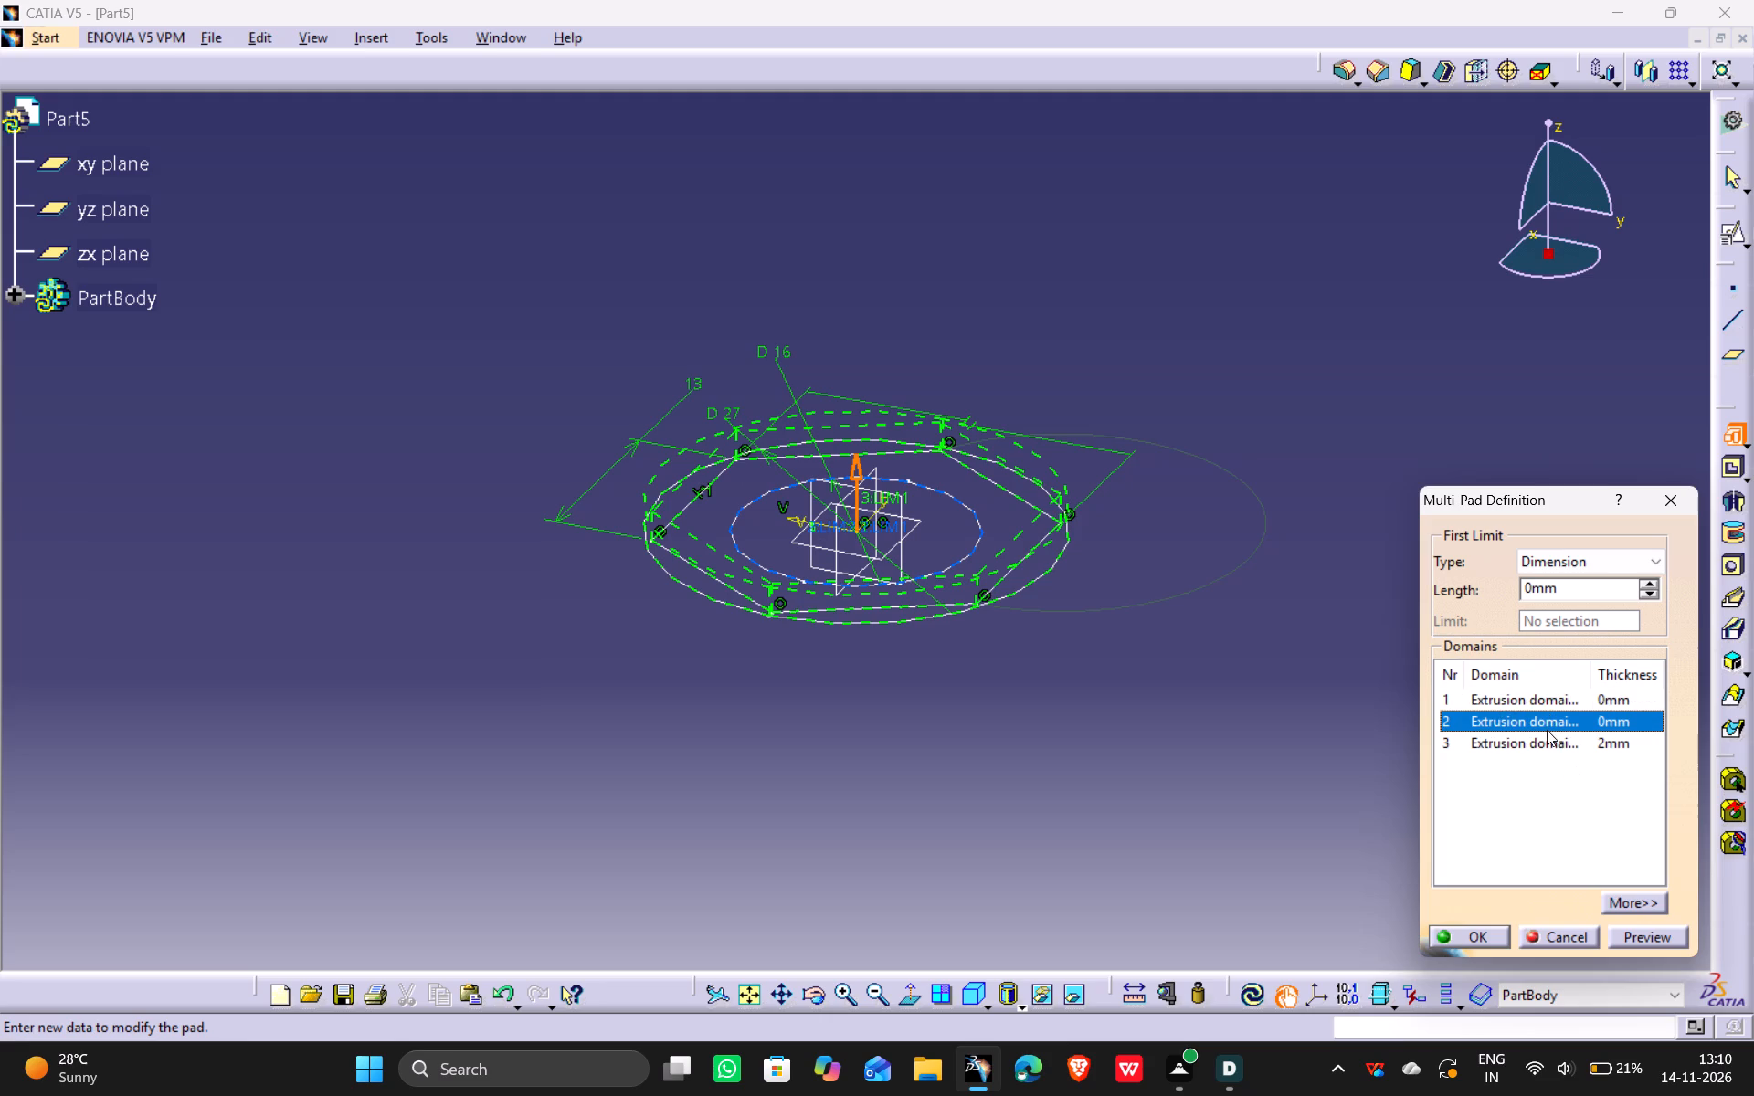
left_click(1549, 731)
left_click(1550, 742)
left_click(1555, 719)
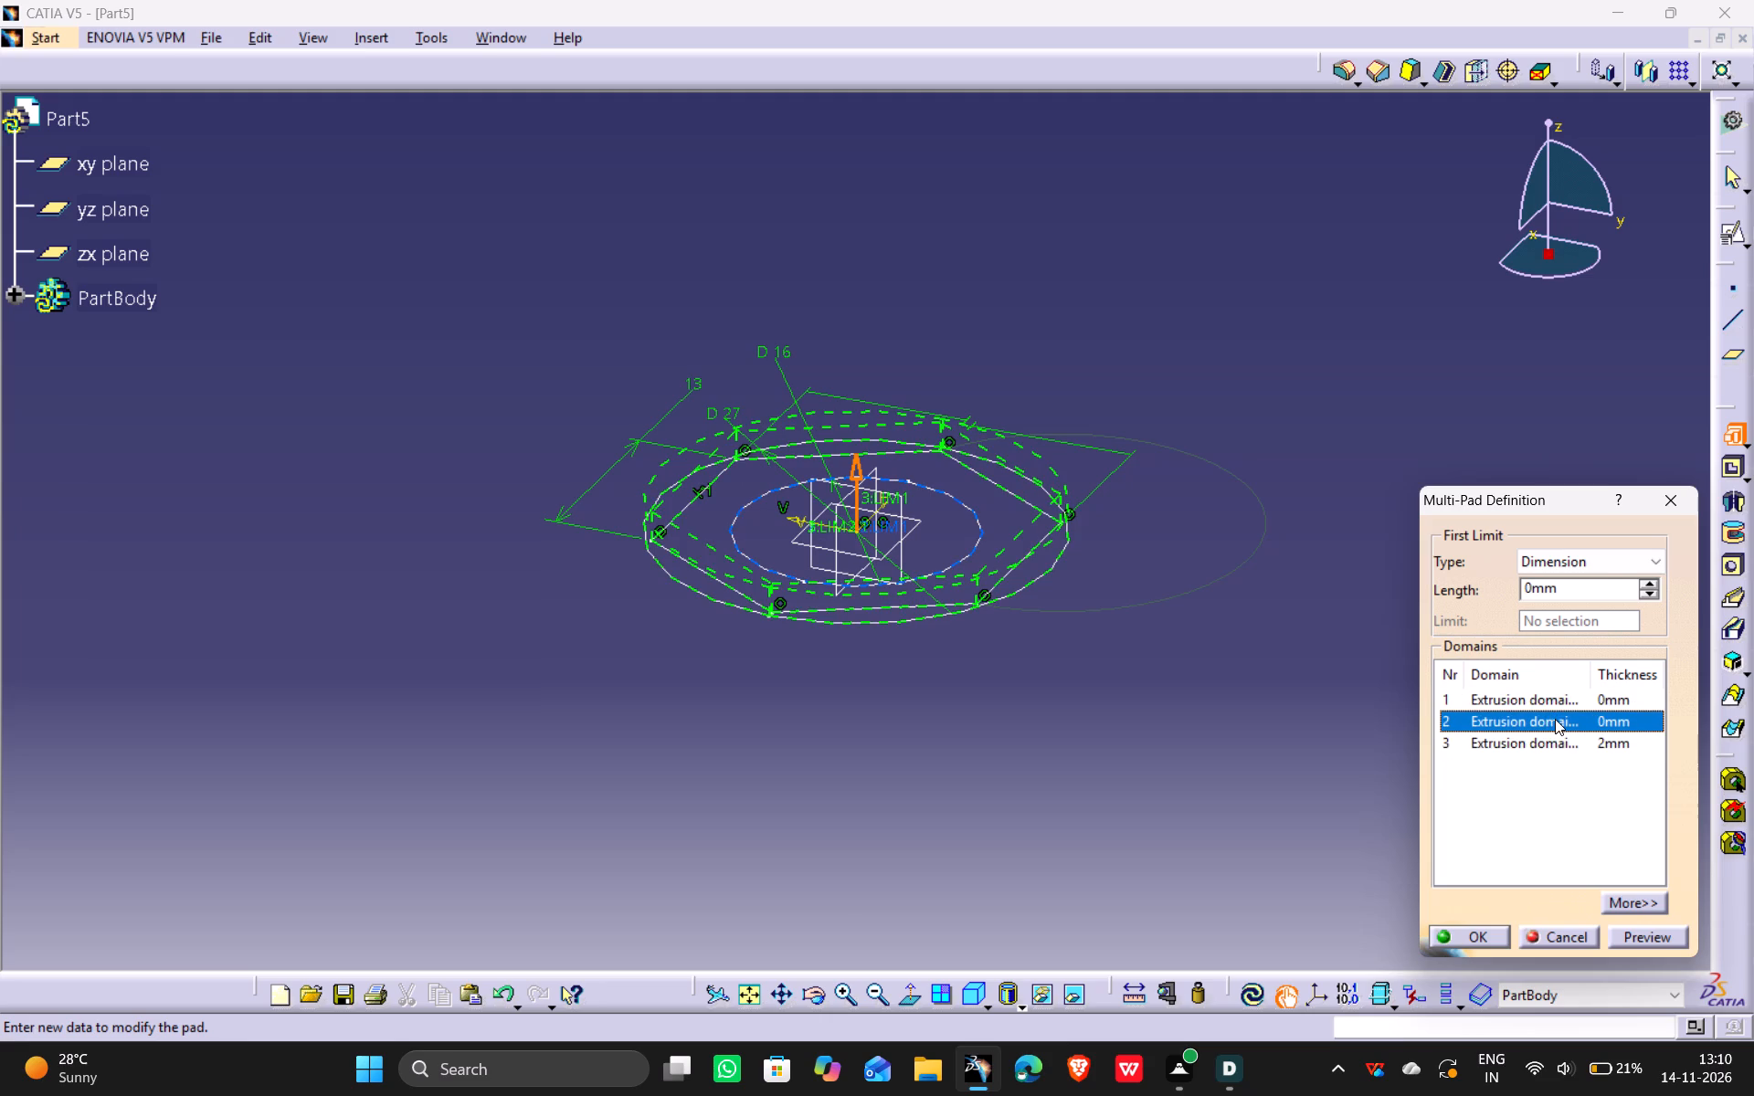
left_click(1548, 737)
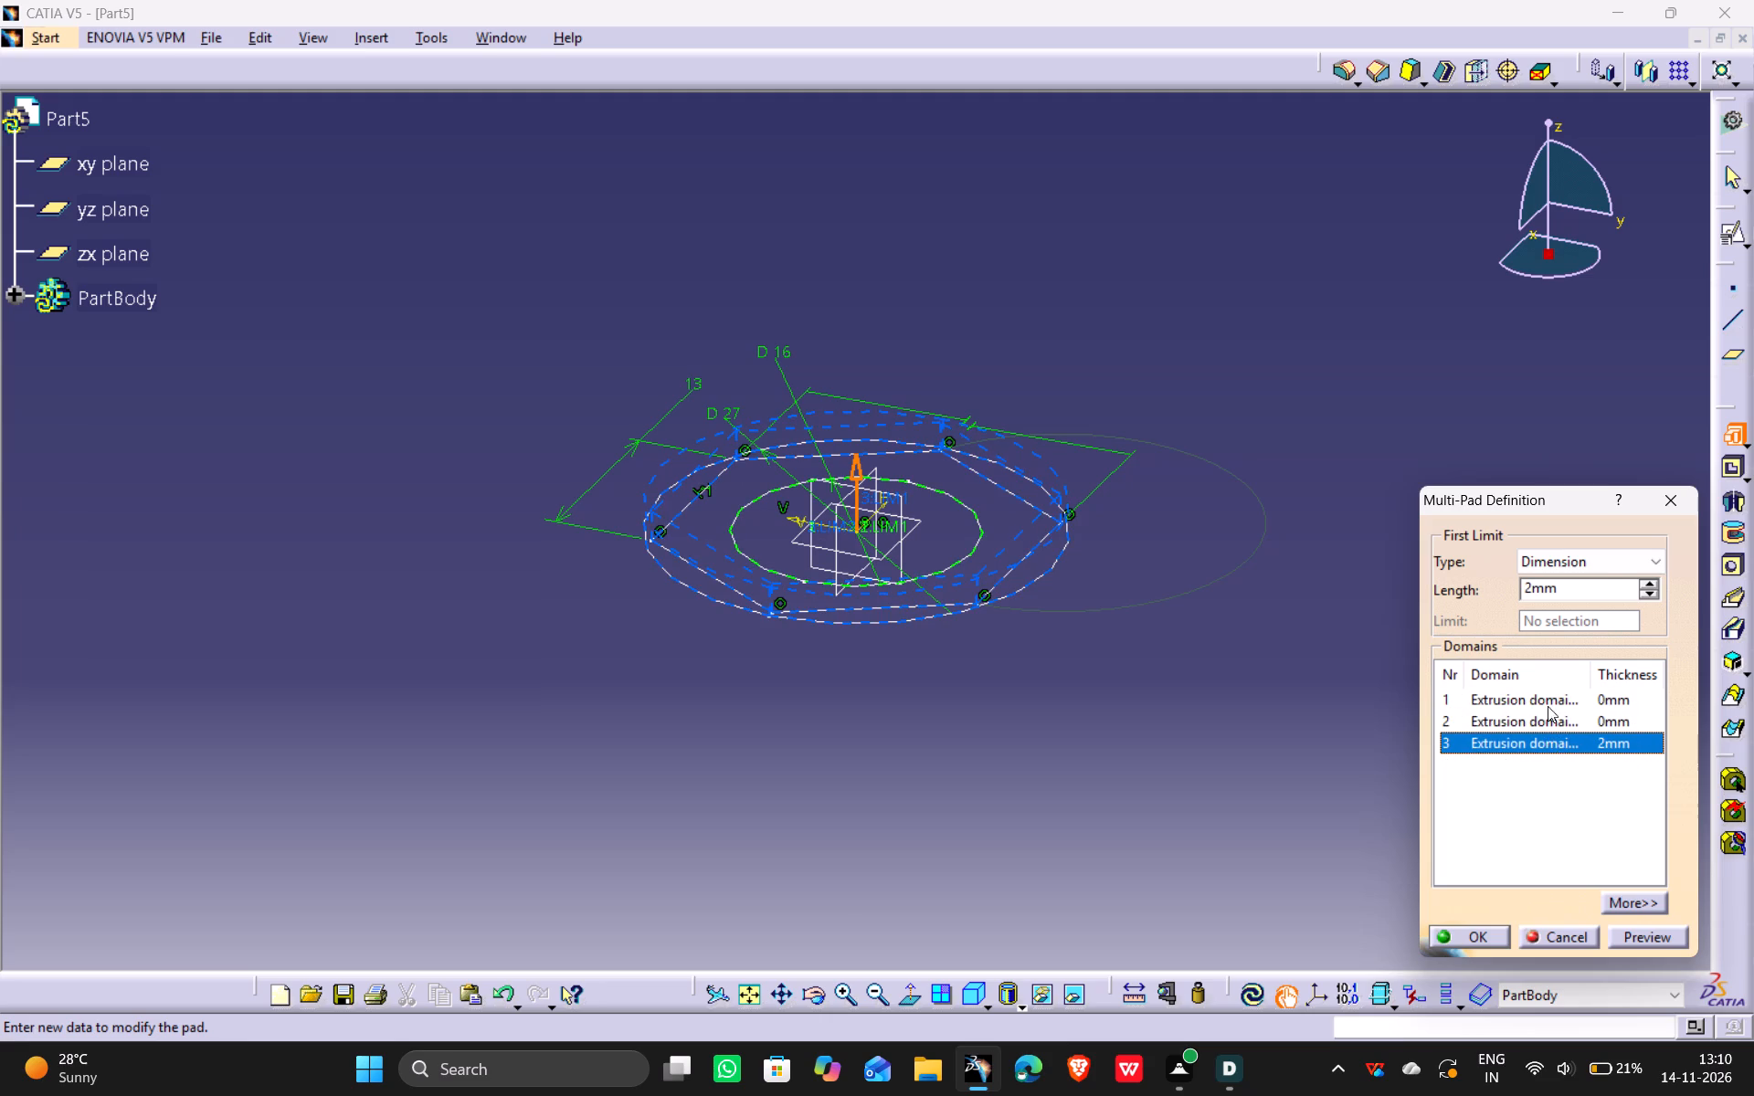
left_click(1544, 702)
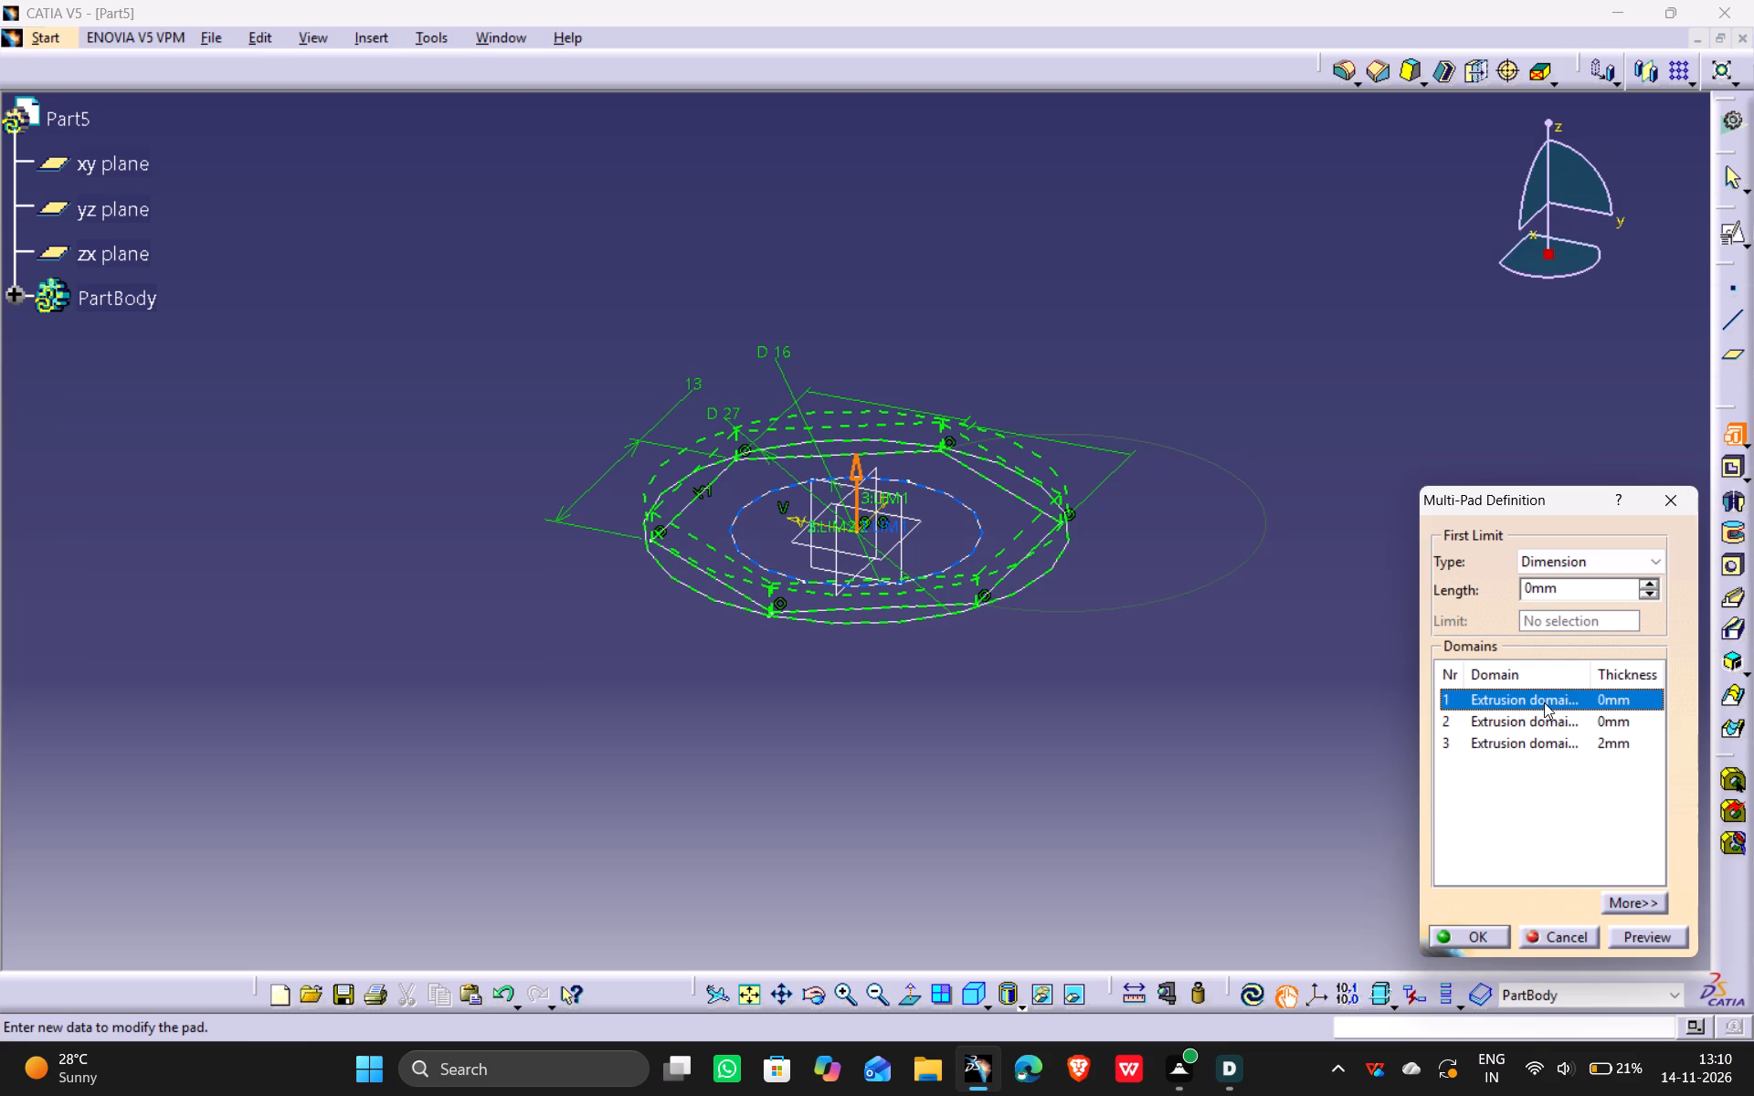
left_click(1544, 702)
left_click(1544, 725)
left_click(1552, 708)
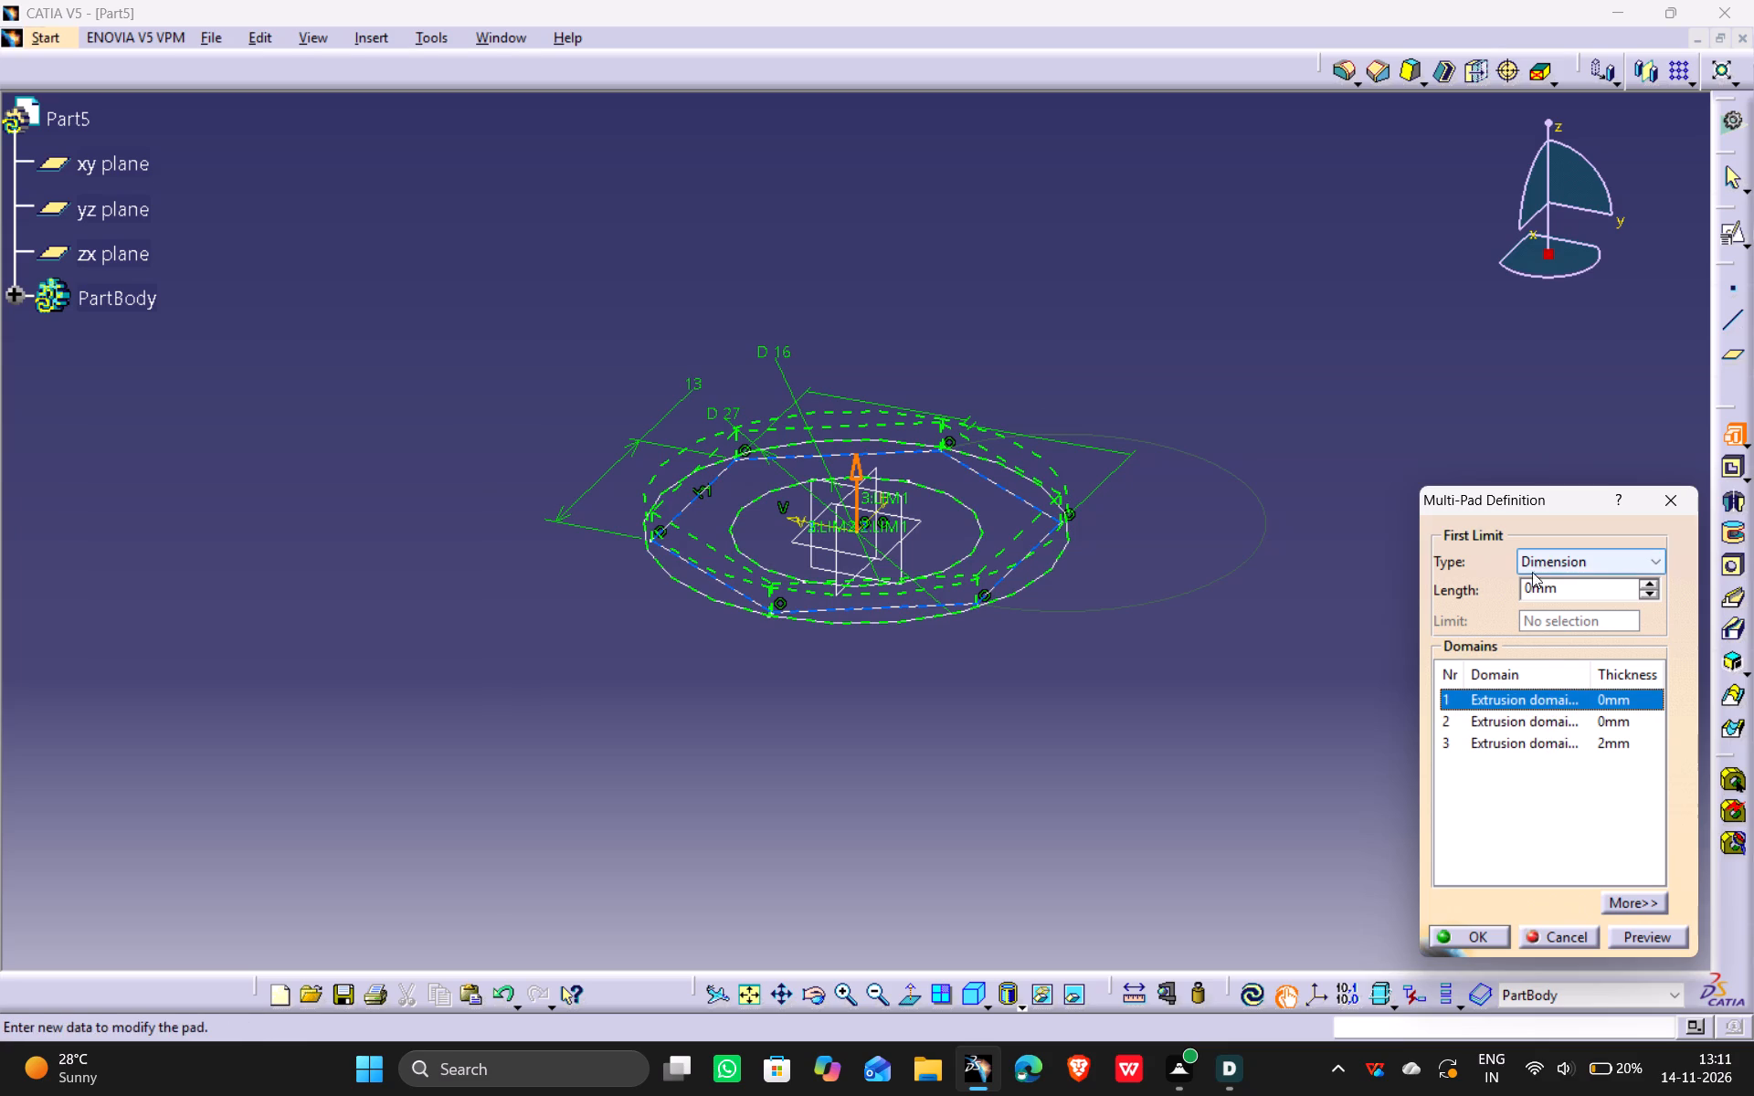
left_click_drag(1529, 586, 1418, 607)
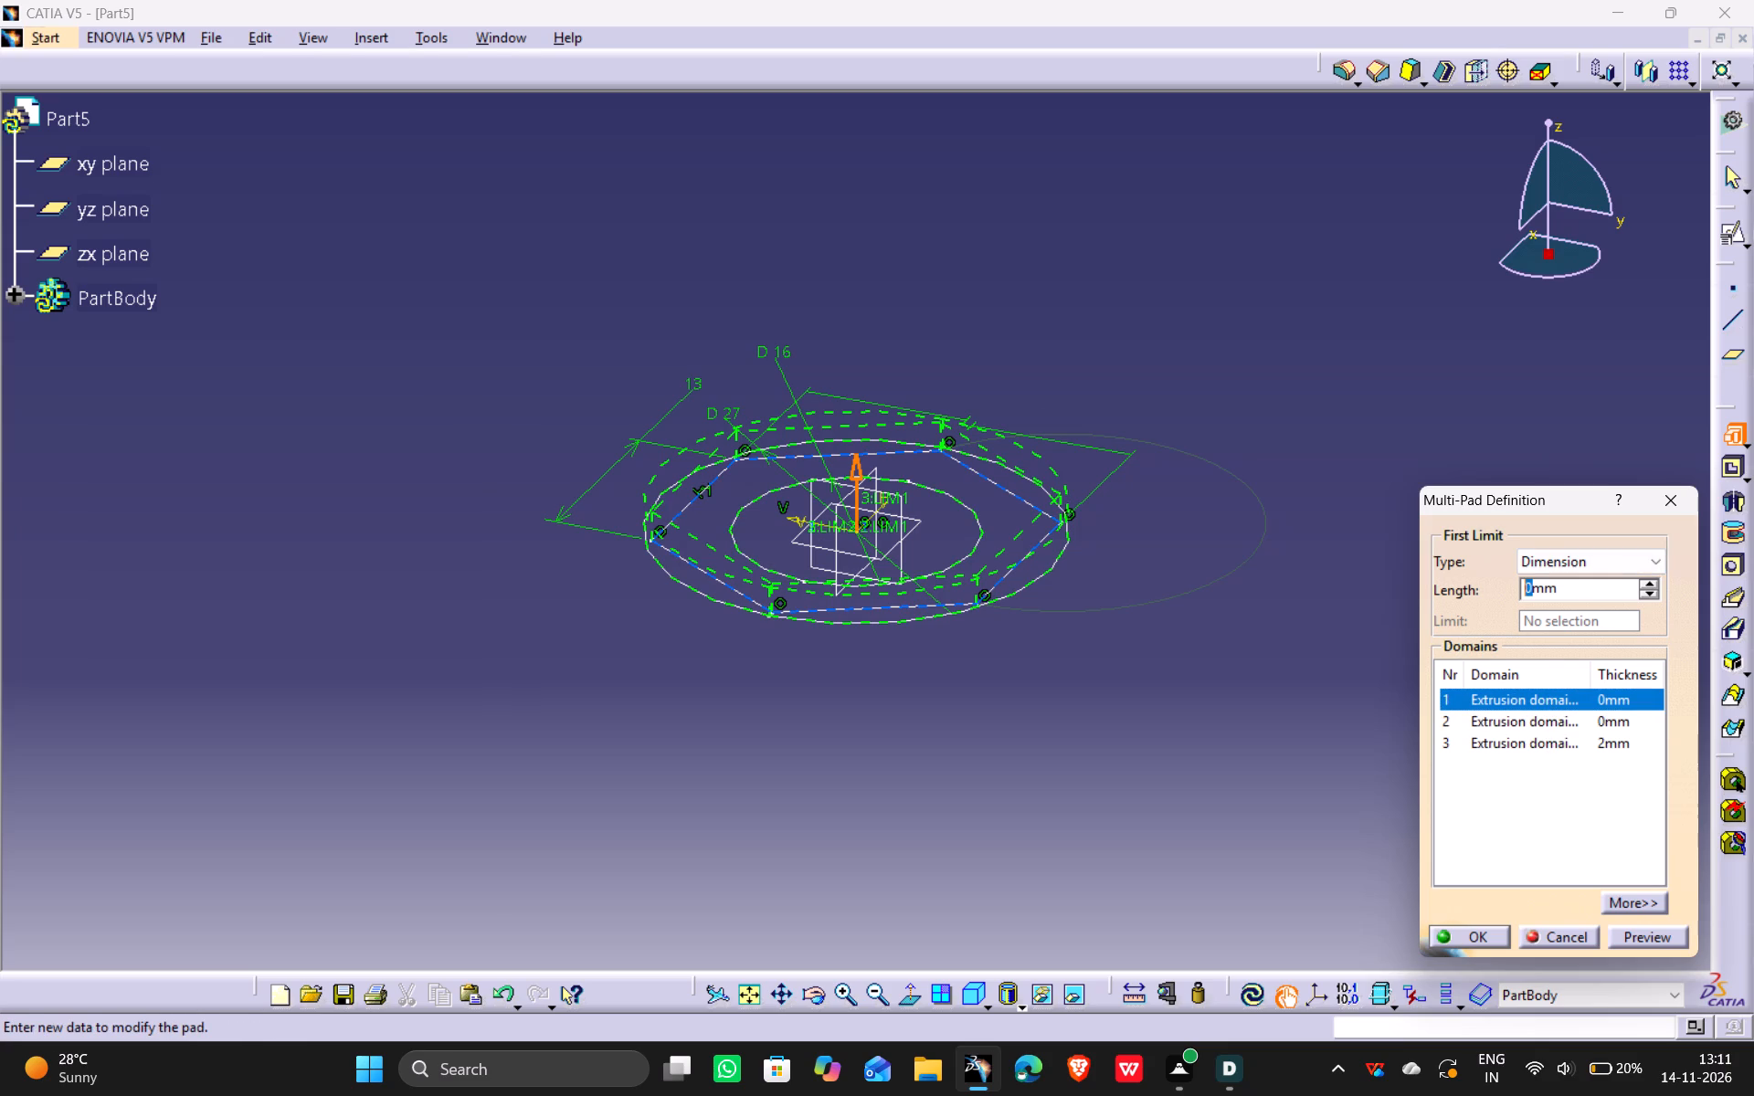
type("14")
left_click(1333, 417)
left_click(1645, 942)
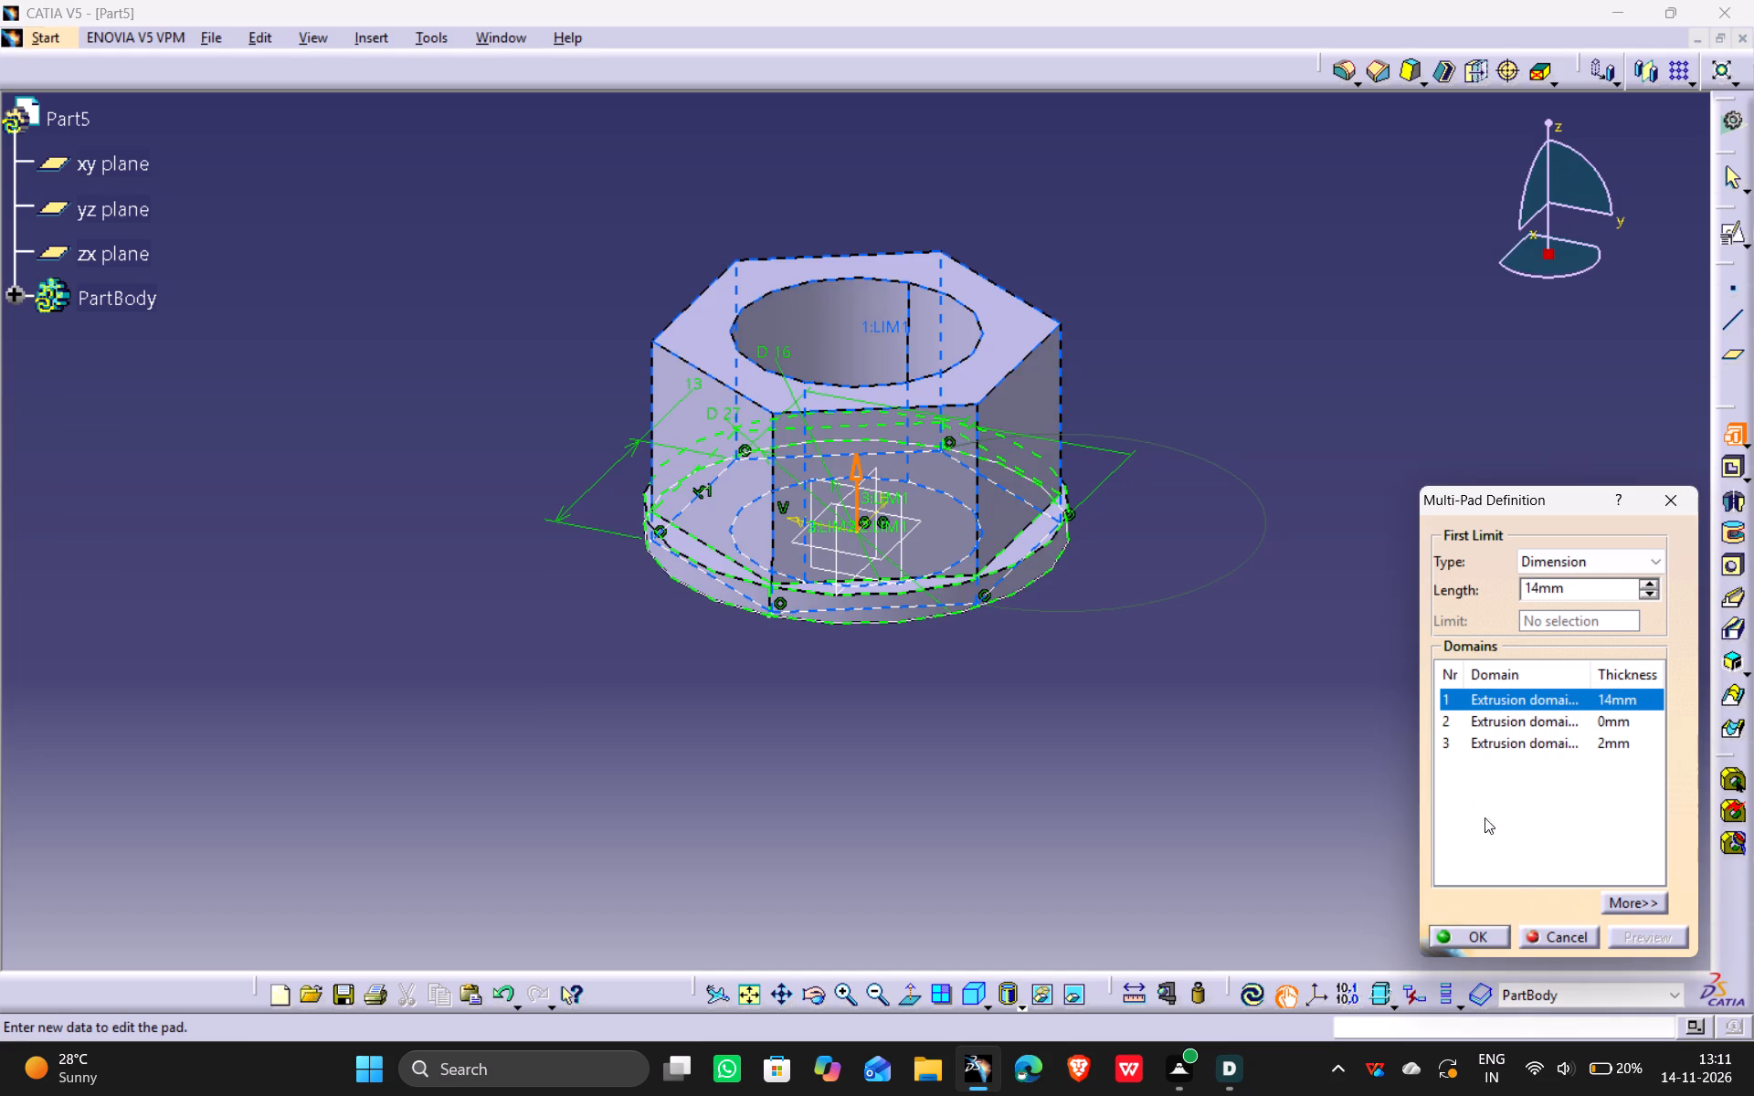
left_click(1477, 939)
left_click(1075, 638)
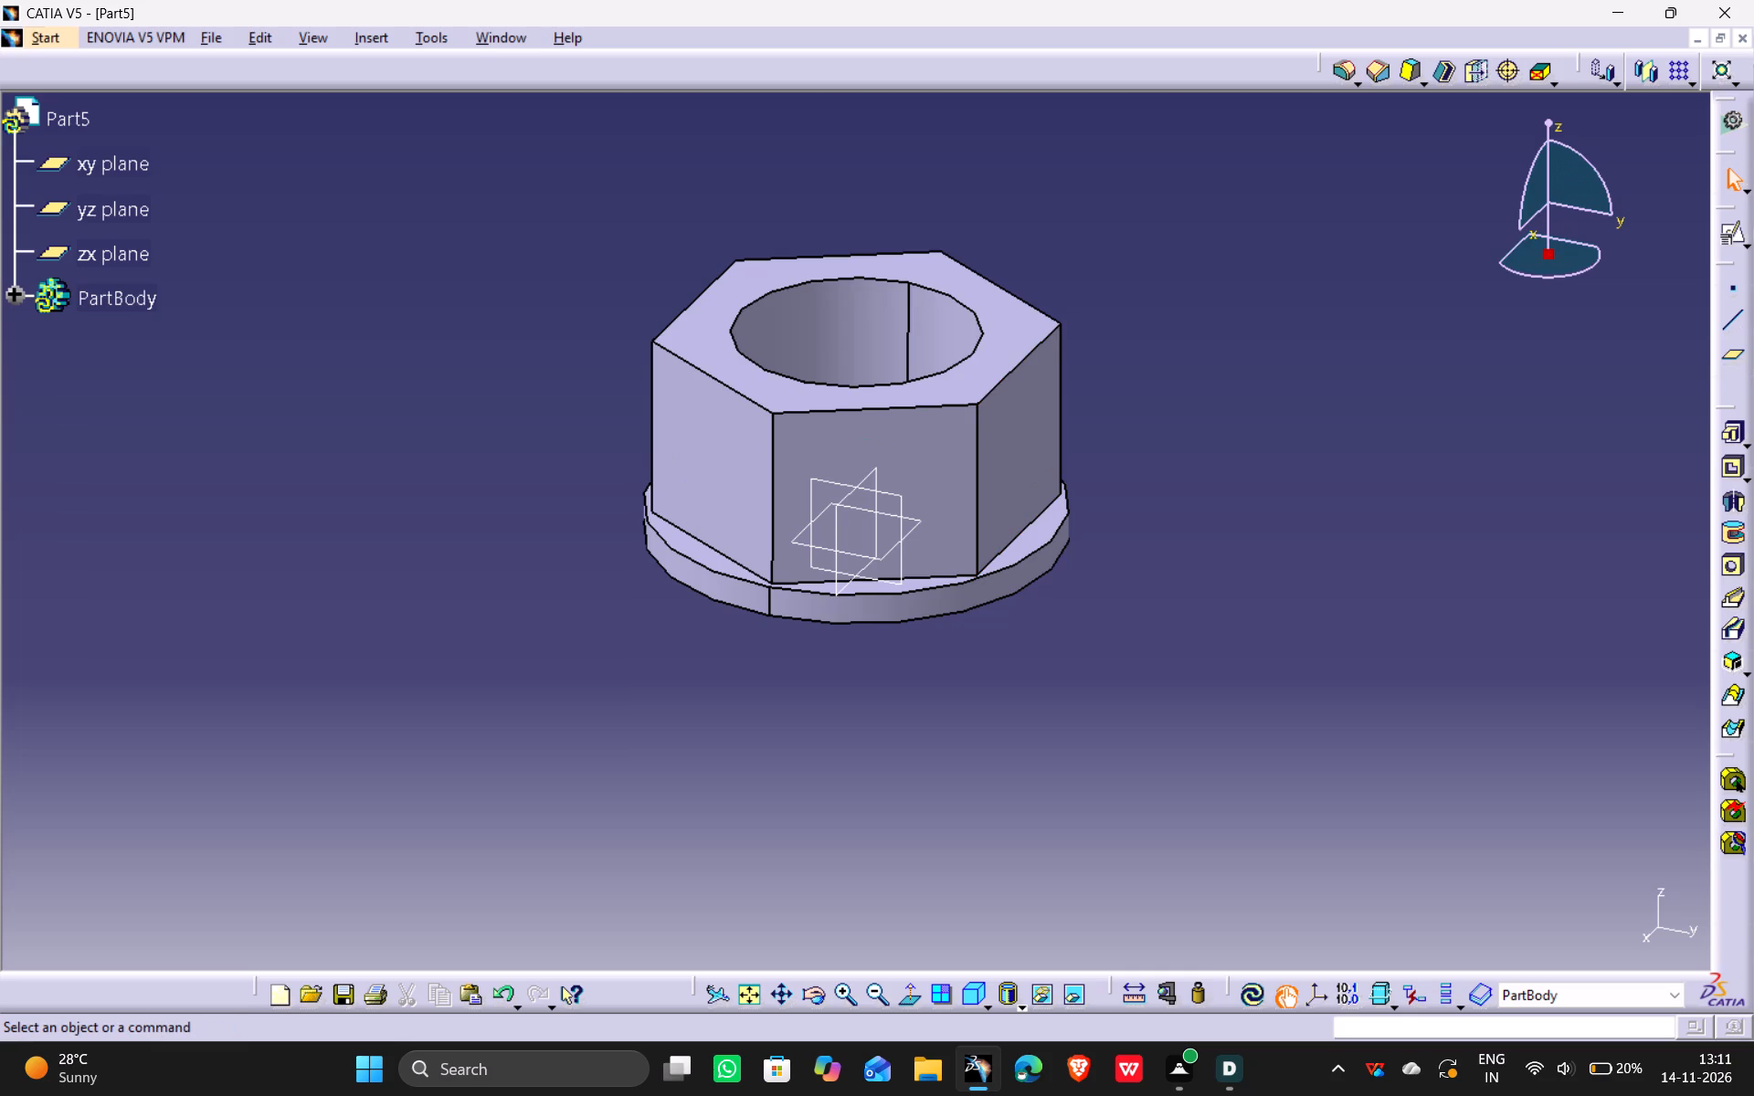
left_click(916, 680)
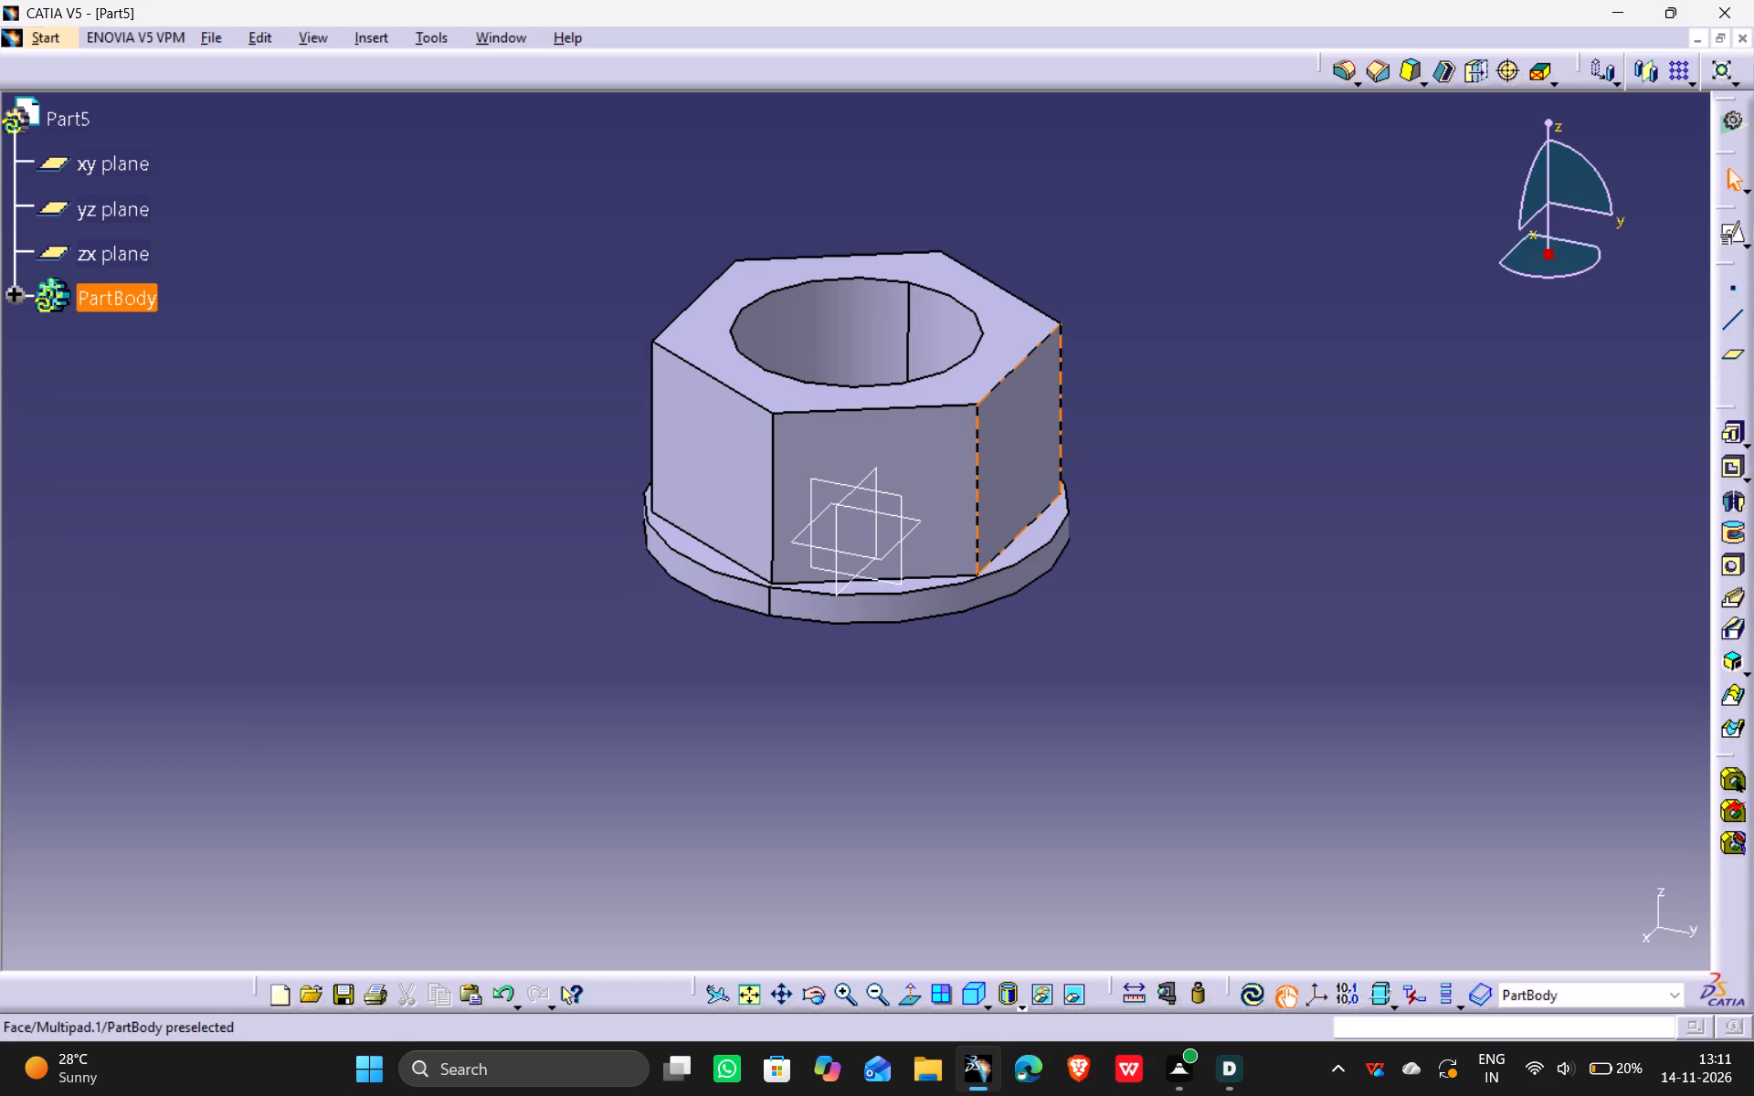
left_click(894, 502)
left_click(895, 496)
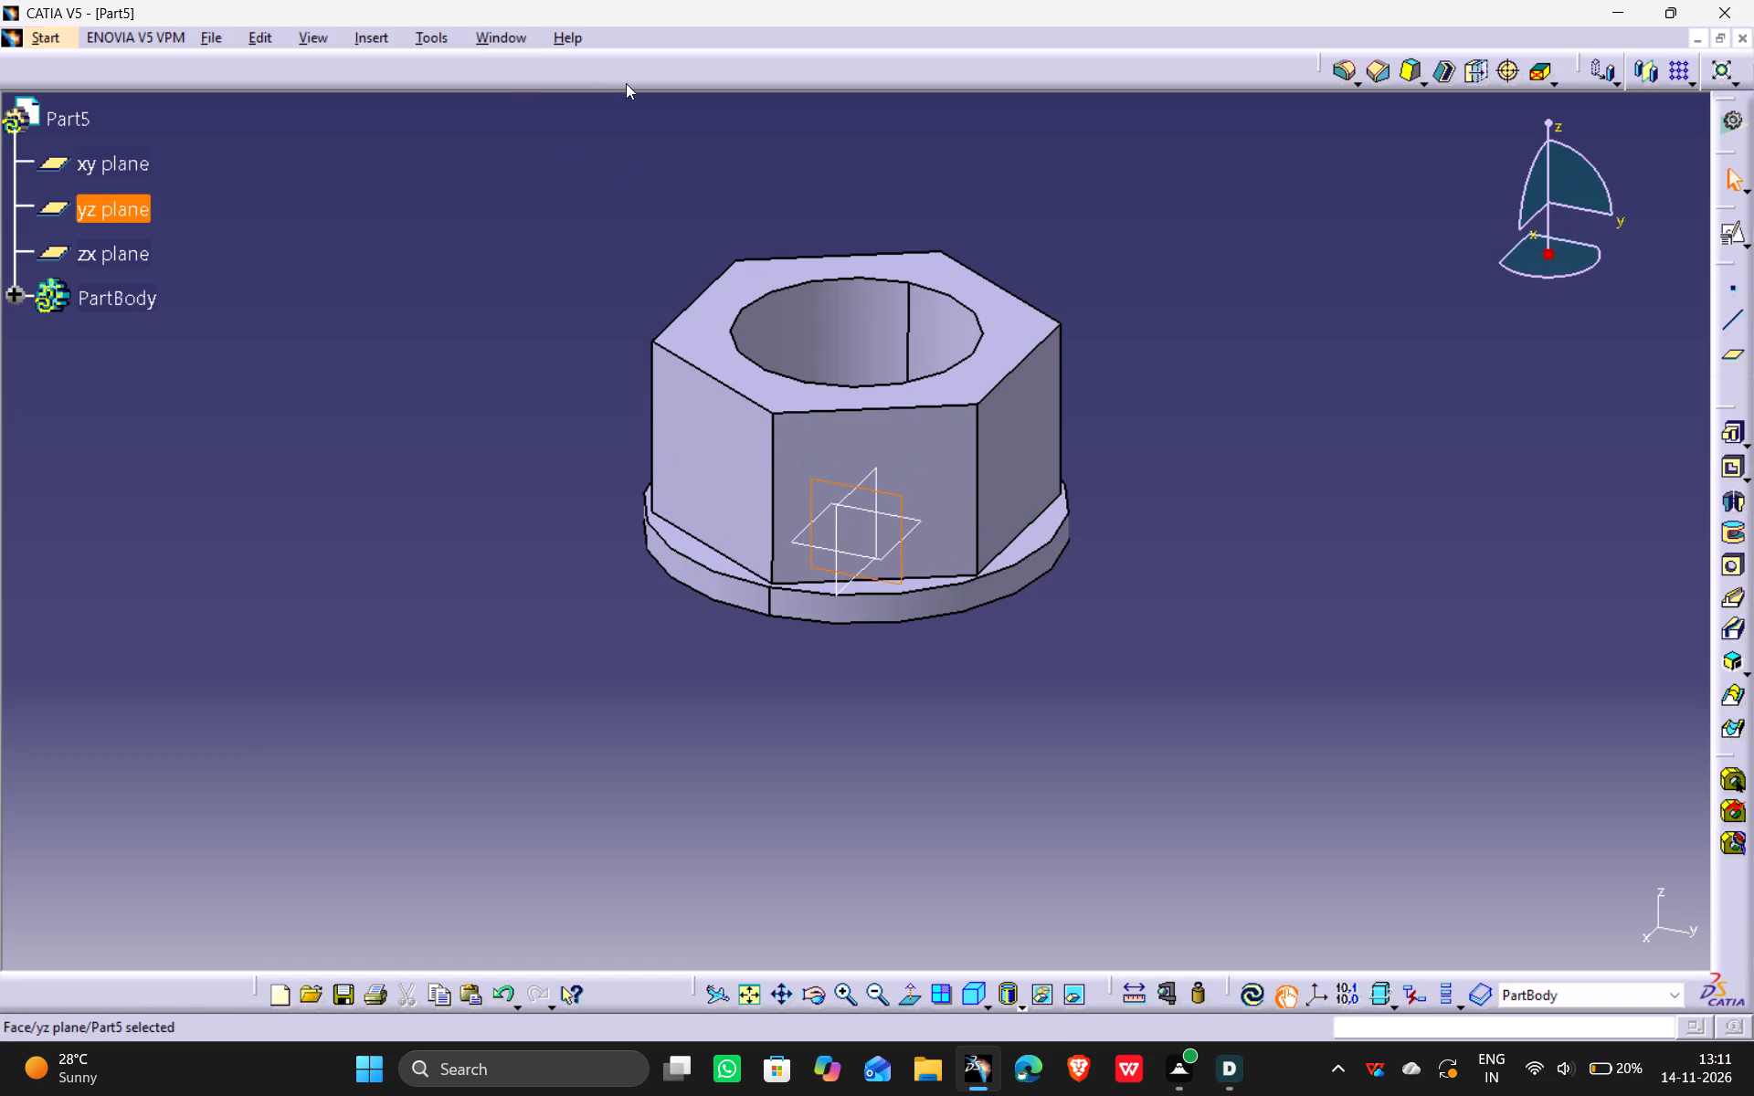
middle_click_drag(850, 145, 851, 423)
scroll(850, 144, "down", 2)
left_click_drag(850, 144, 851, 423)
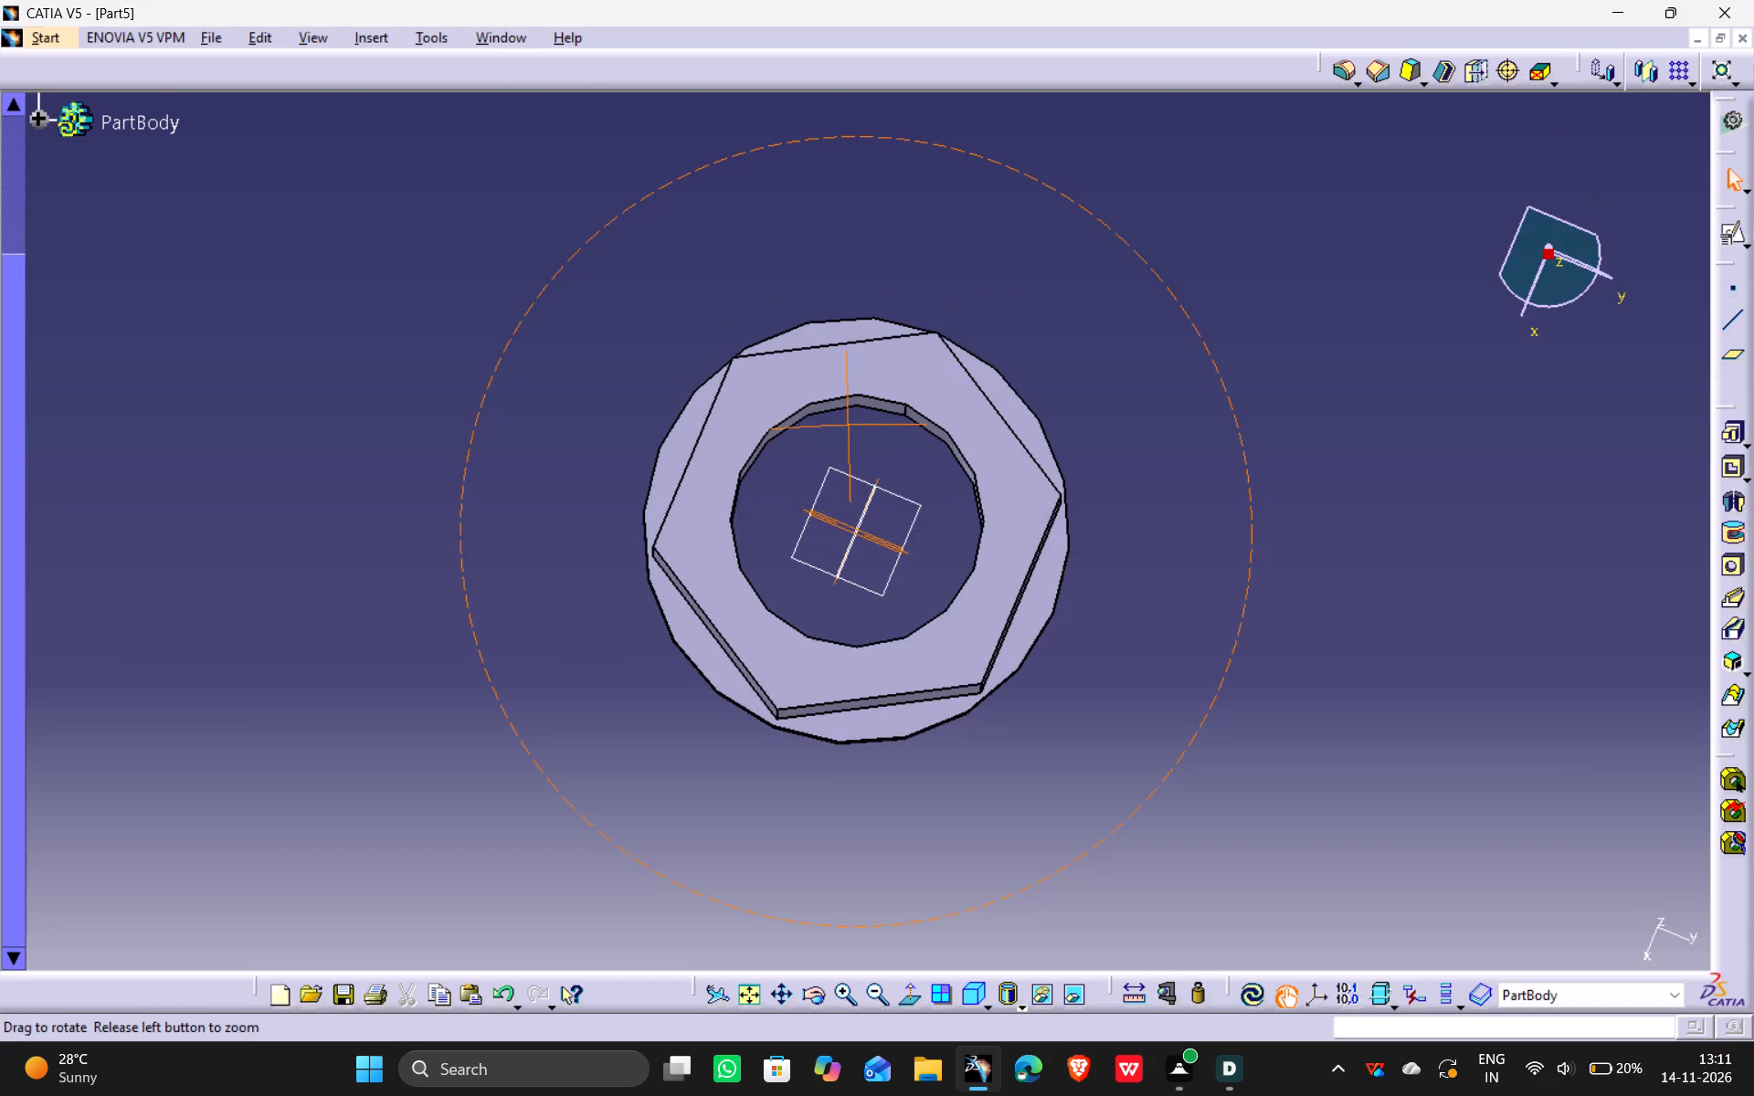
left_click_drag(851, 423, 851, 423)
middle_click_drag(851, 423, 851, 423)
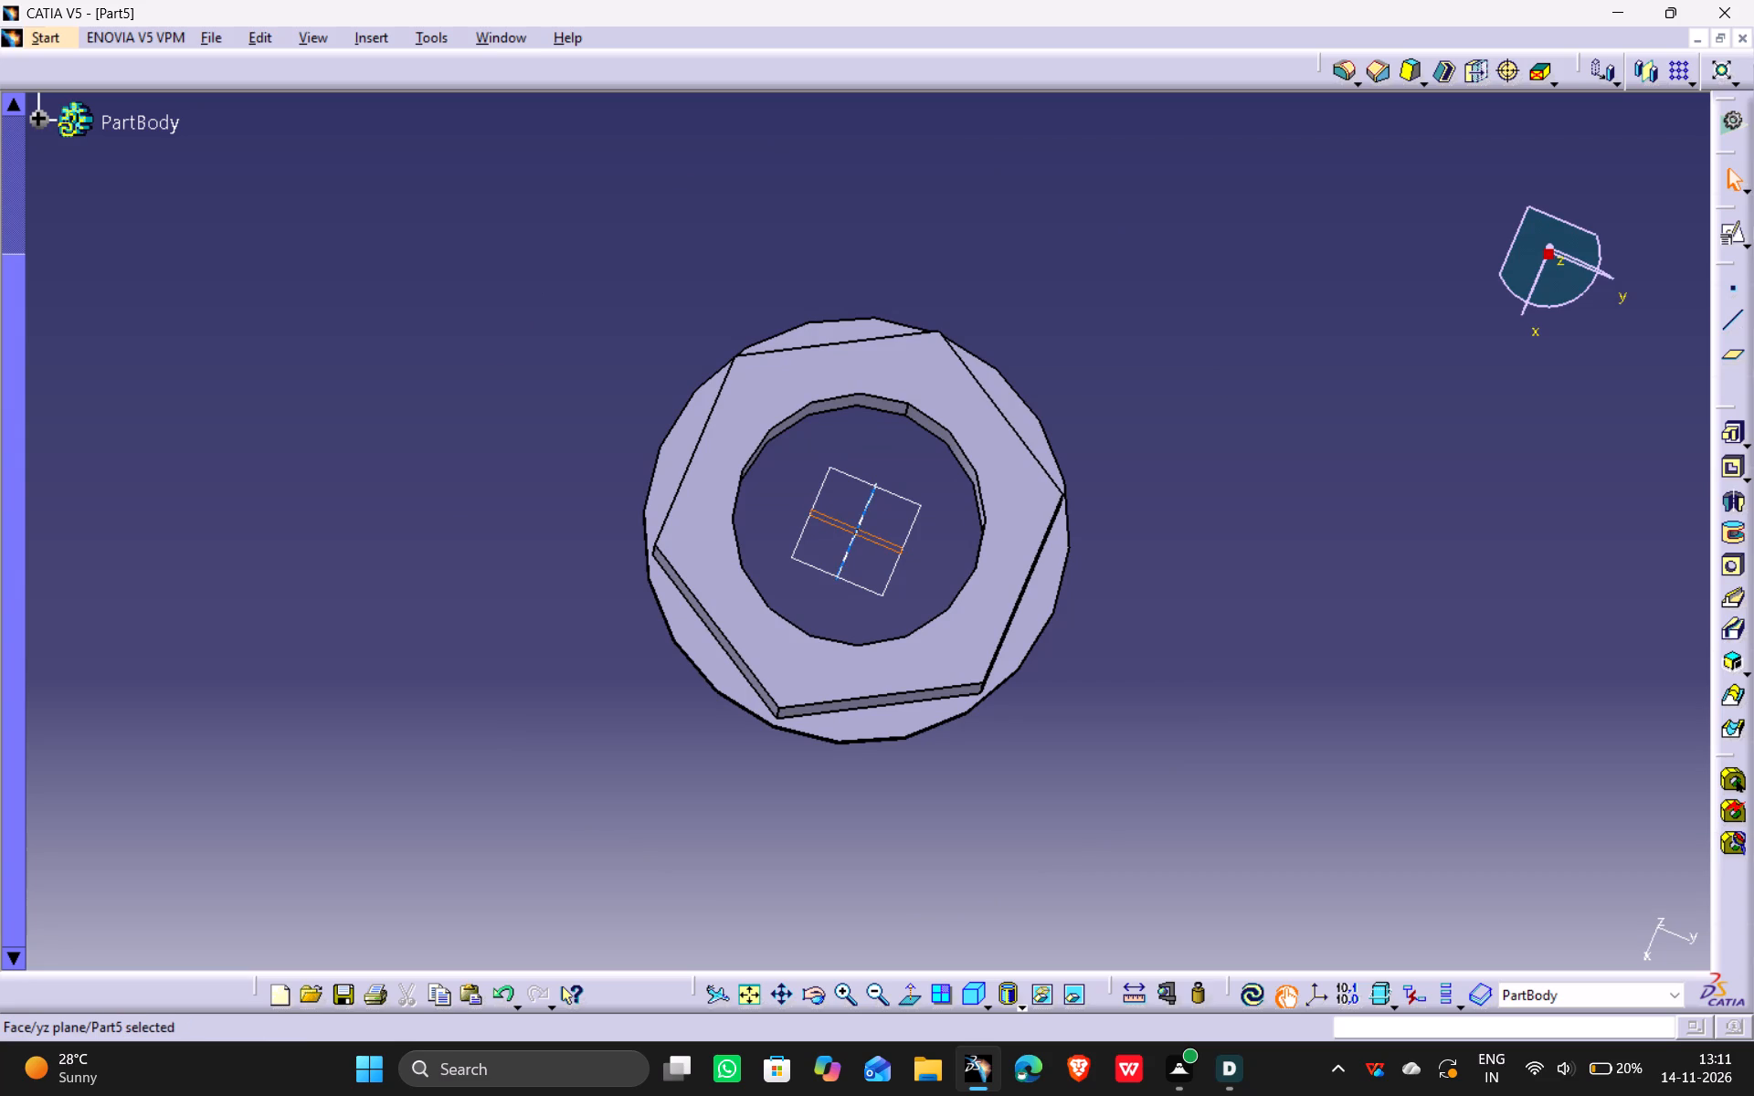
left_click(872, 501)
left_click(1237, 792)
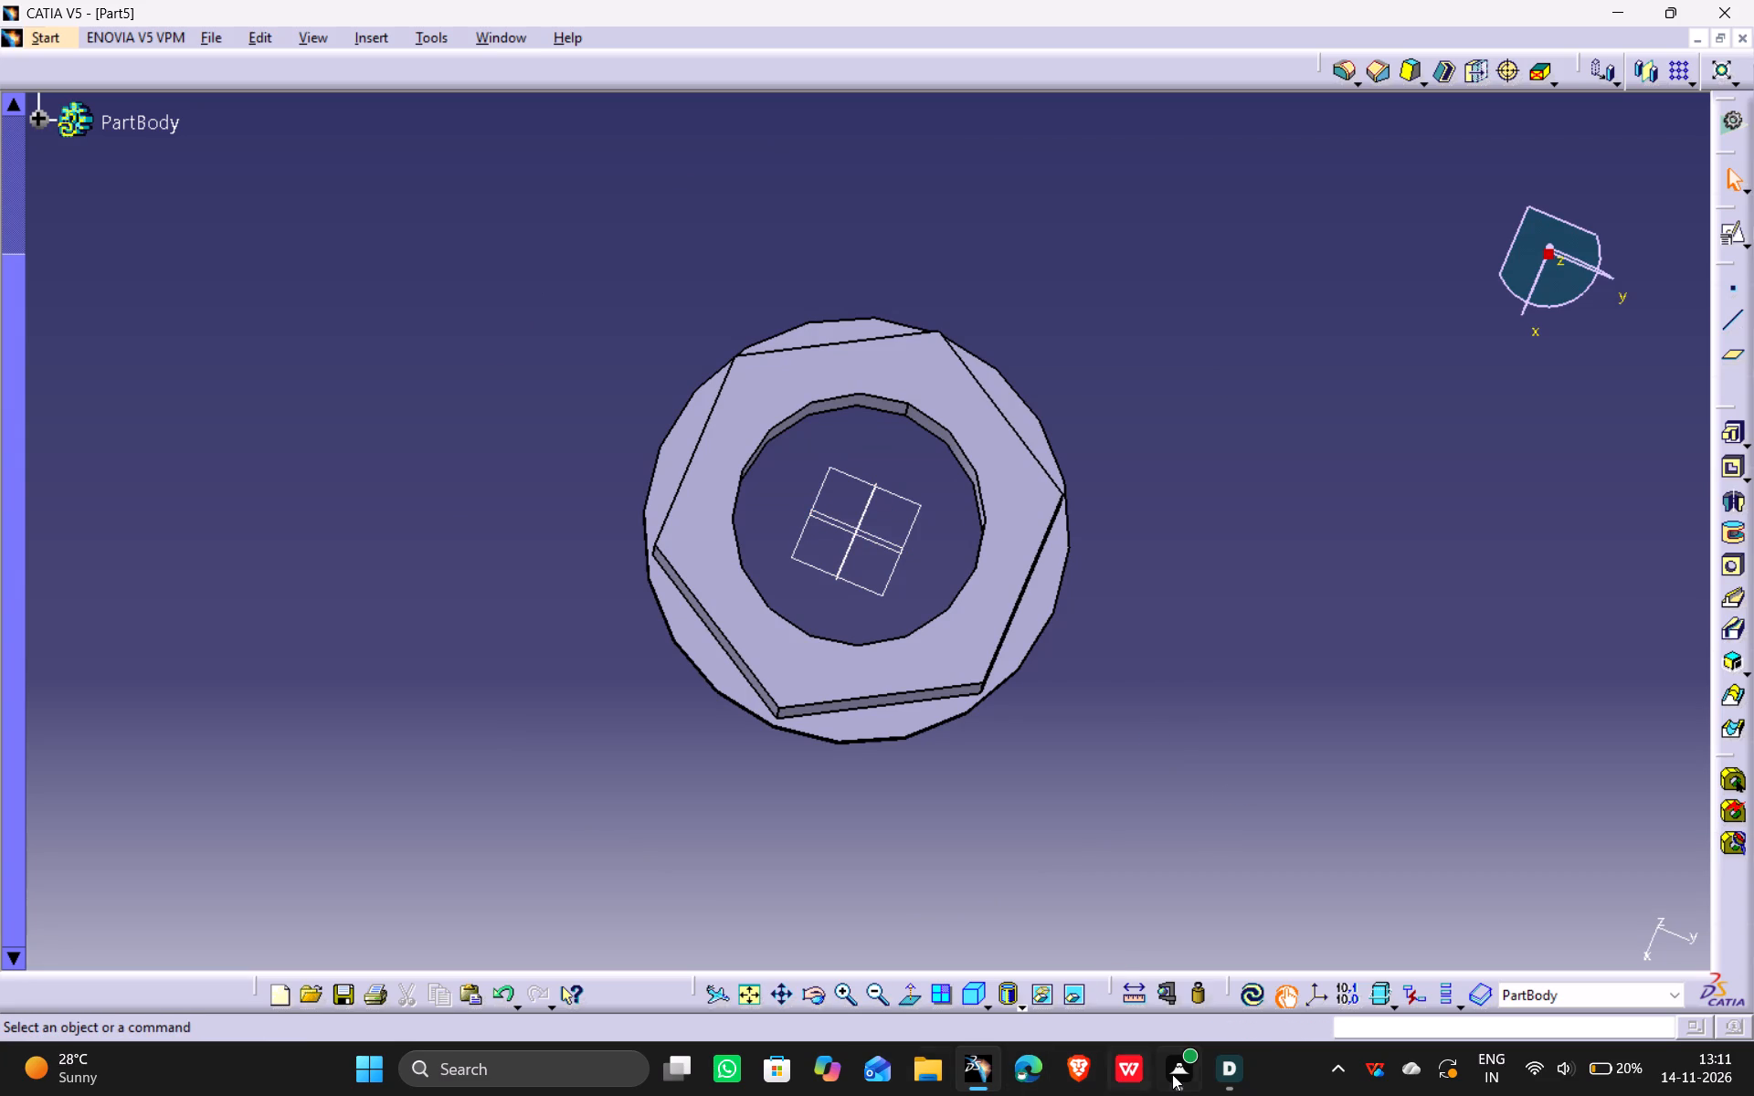
Save the flanged hexagonal nut as a CATPart named P5-5 in the Documents folder.
key("ctrl+s")
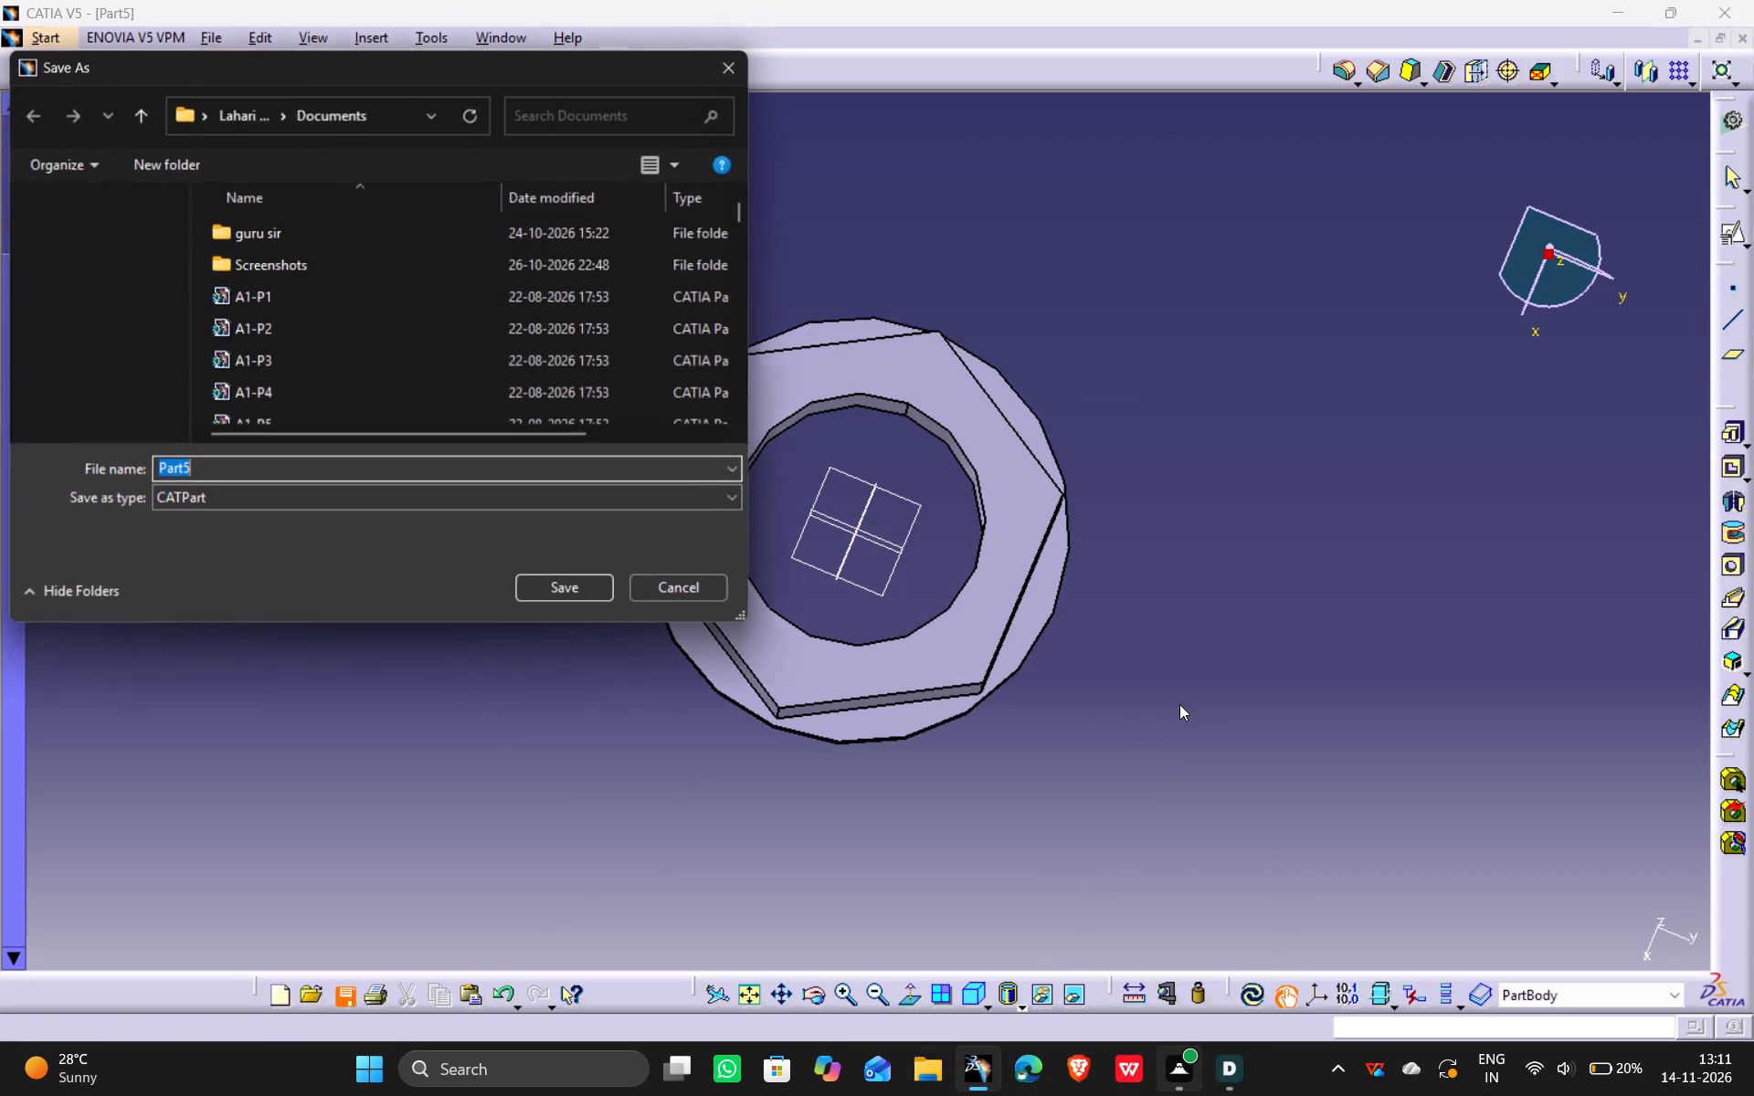
key("BackSpace")
type("P5-")
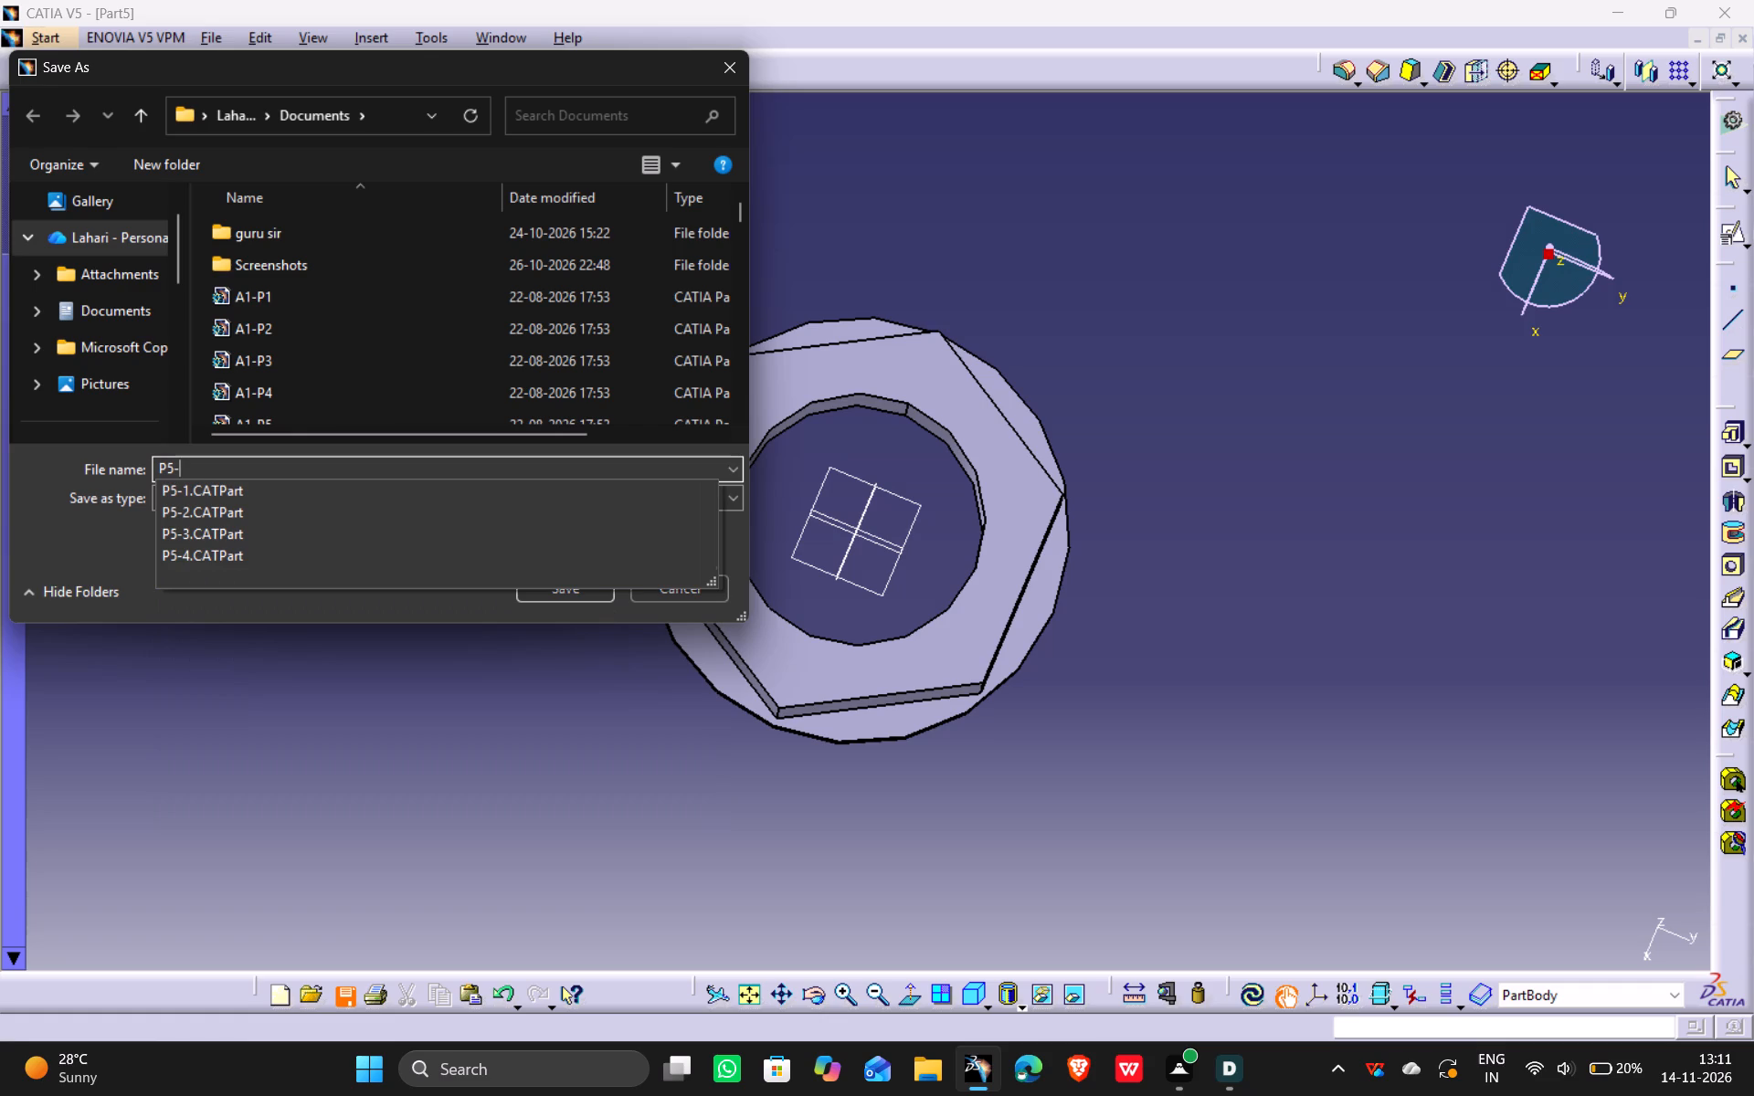
key("5")
key("Return")
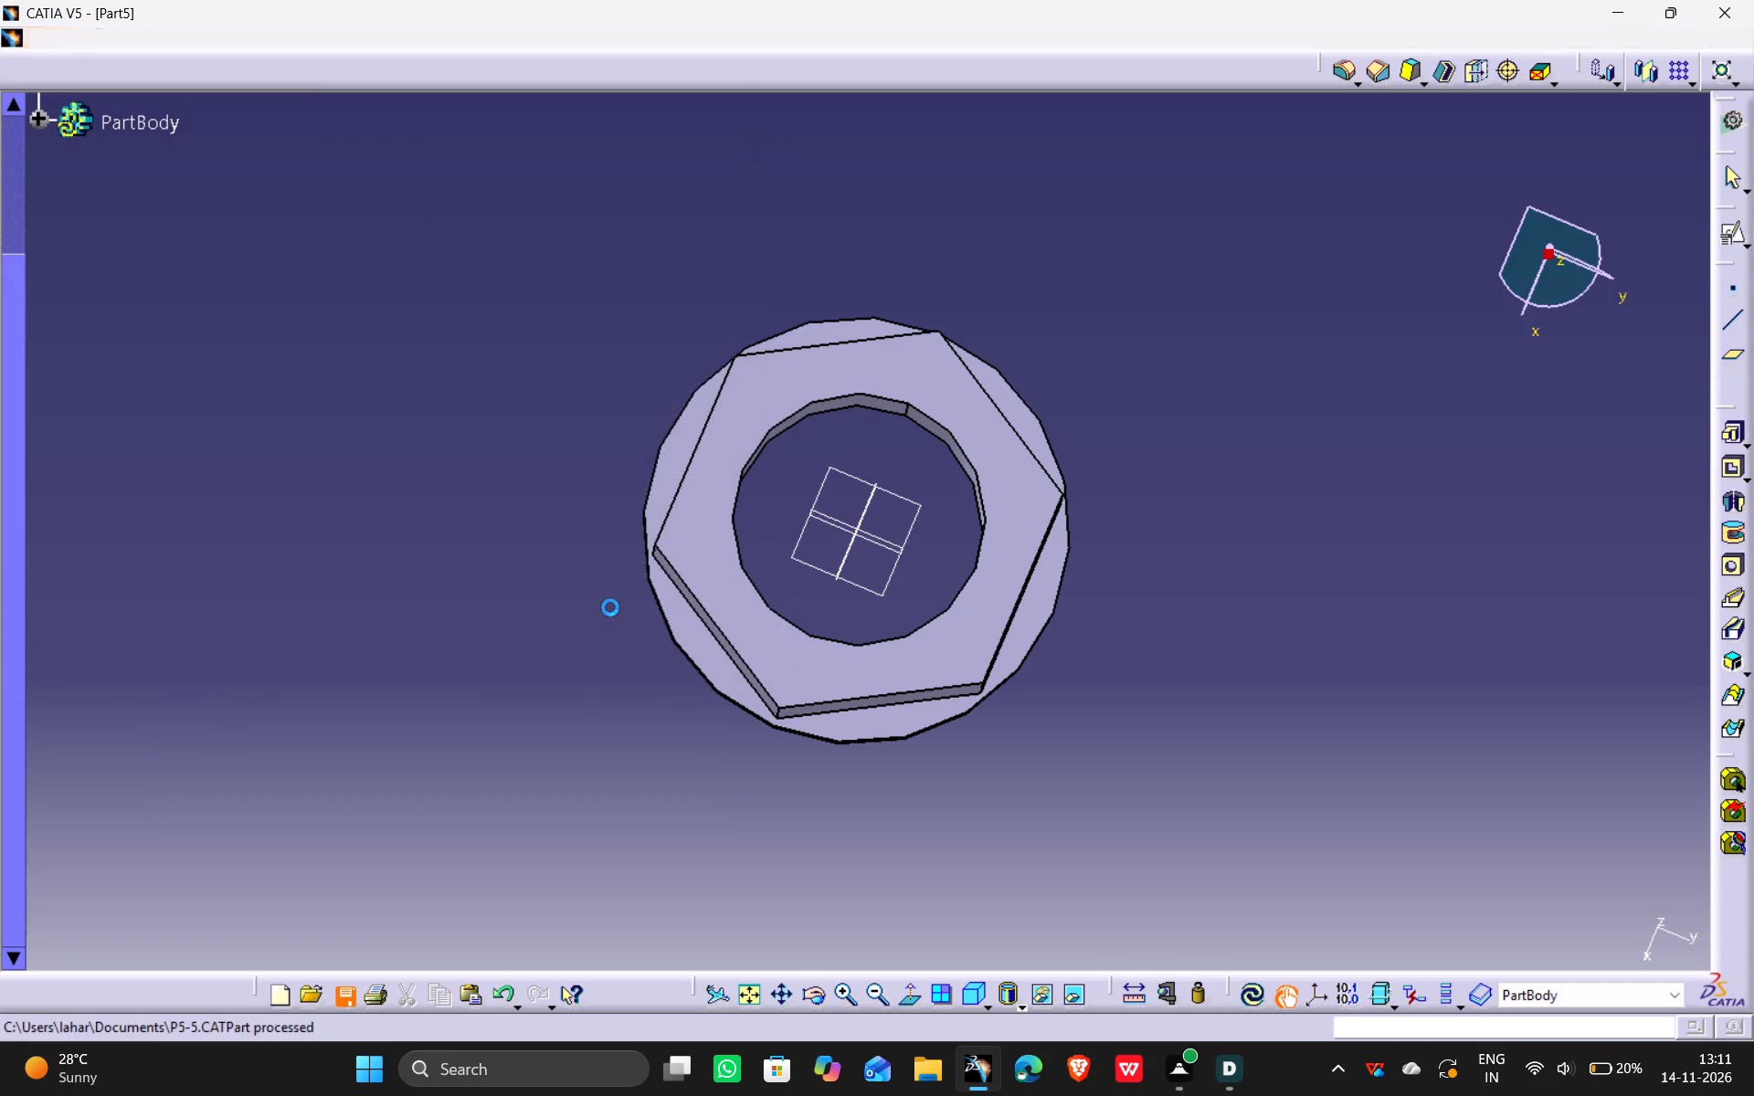
Put the computer to sleep from the Windows power options.
left_click(366, 1070)
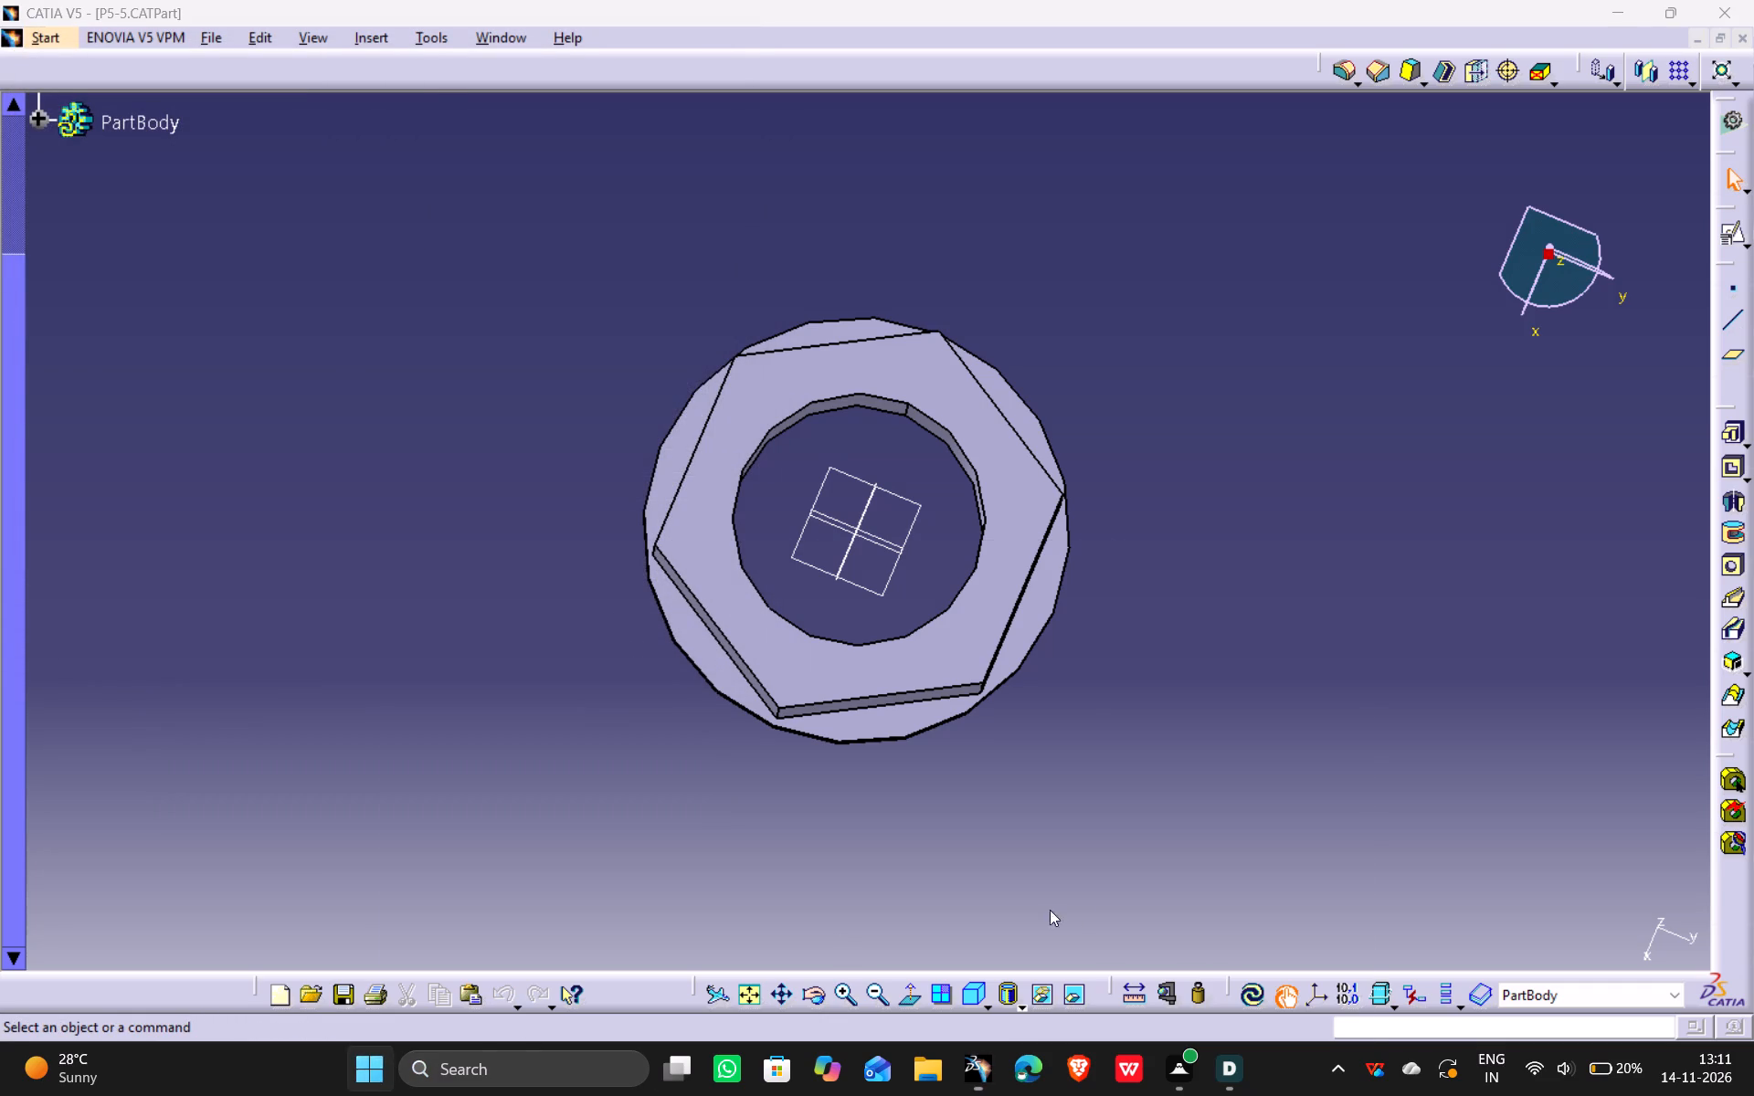
left_click(1041, 992)
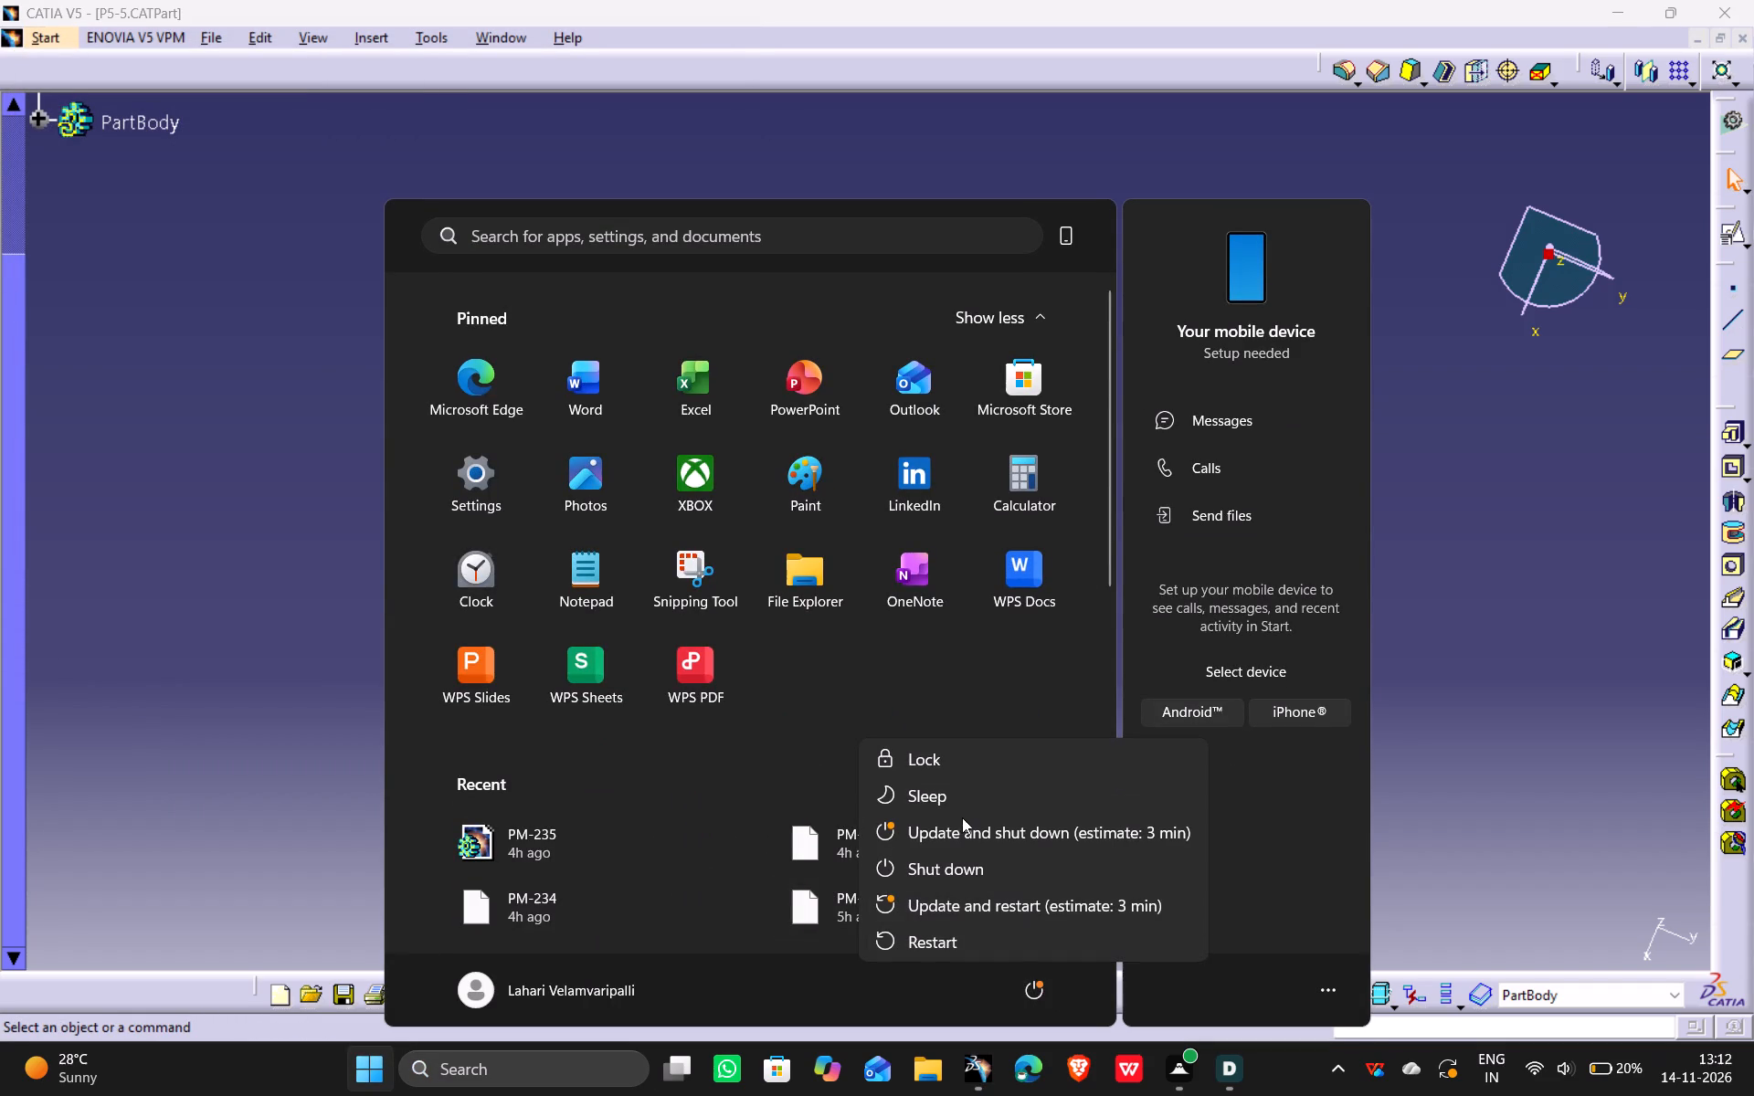
left_click(964, 804)
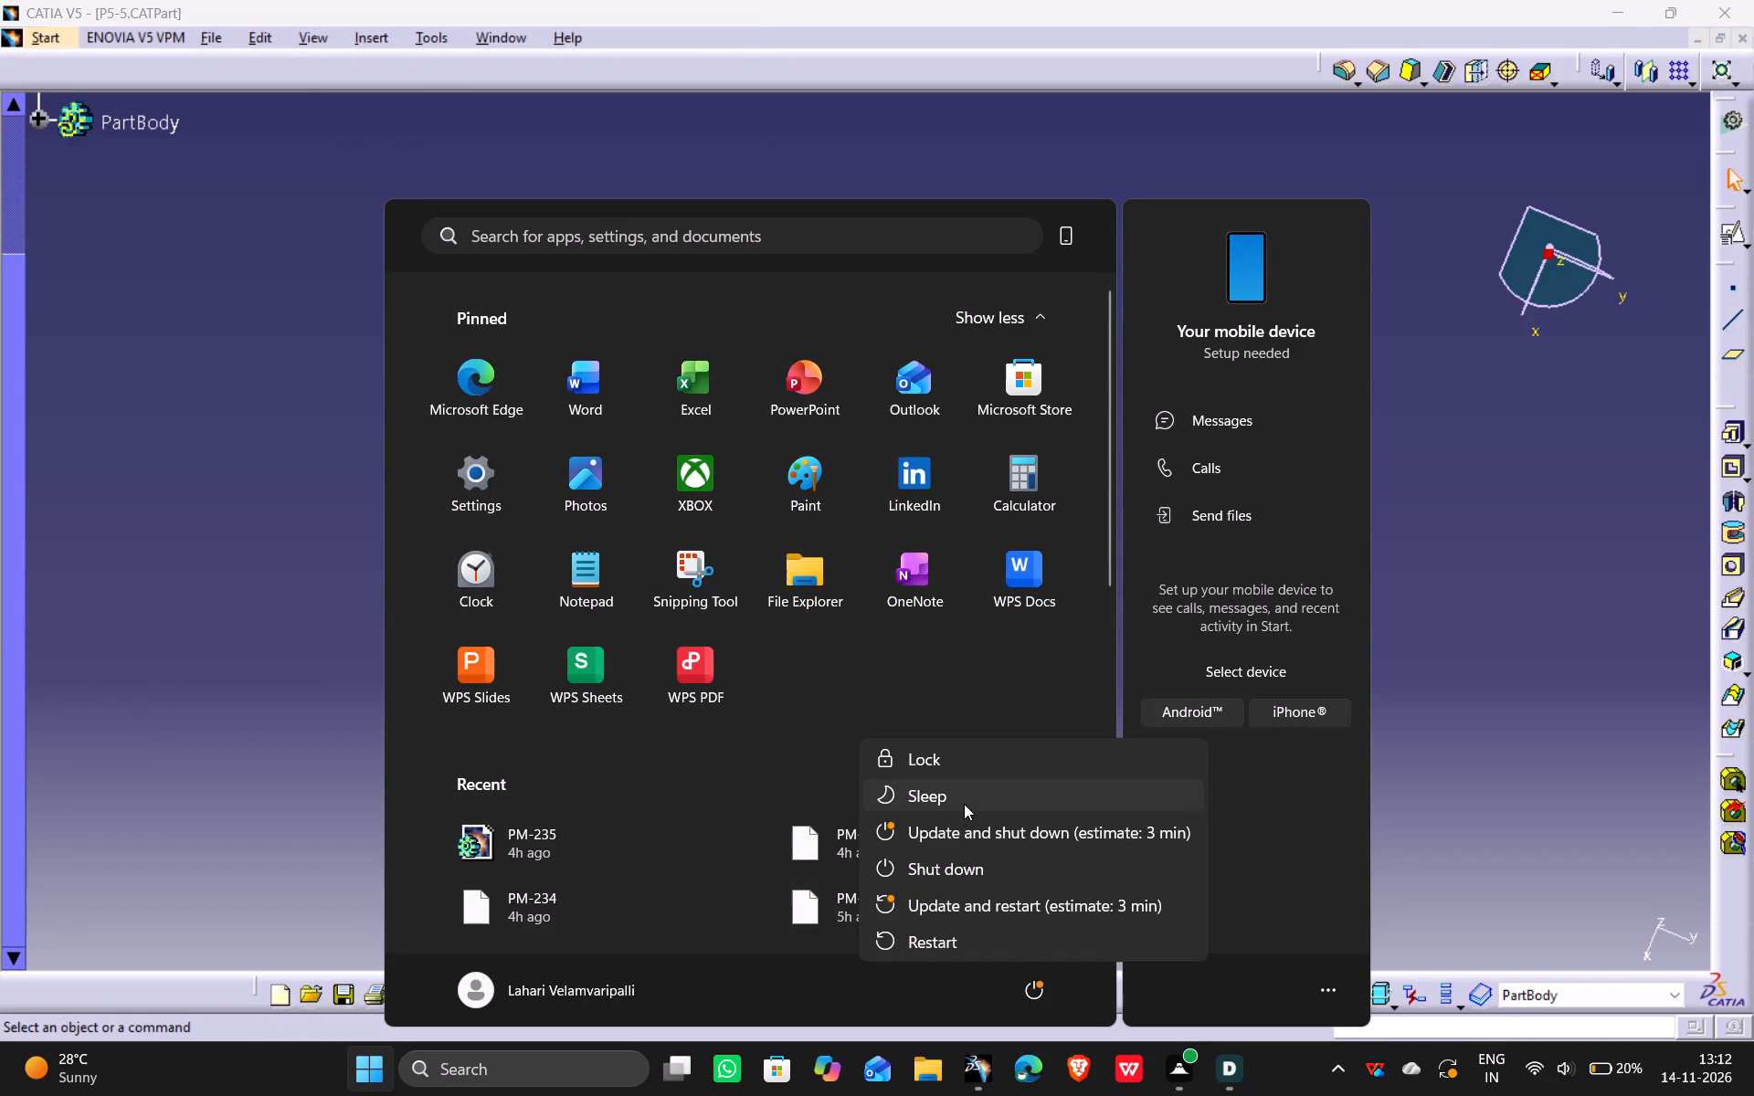
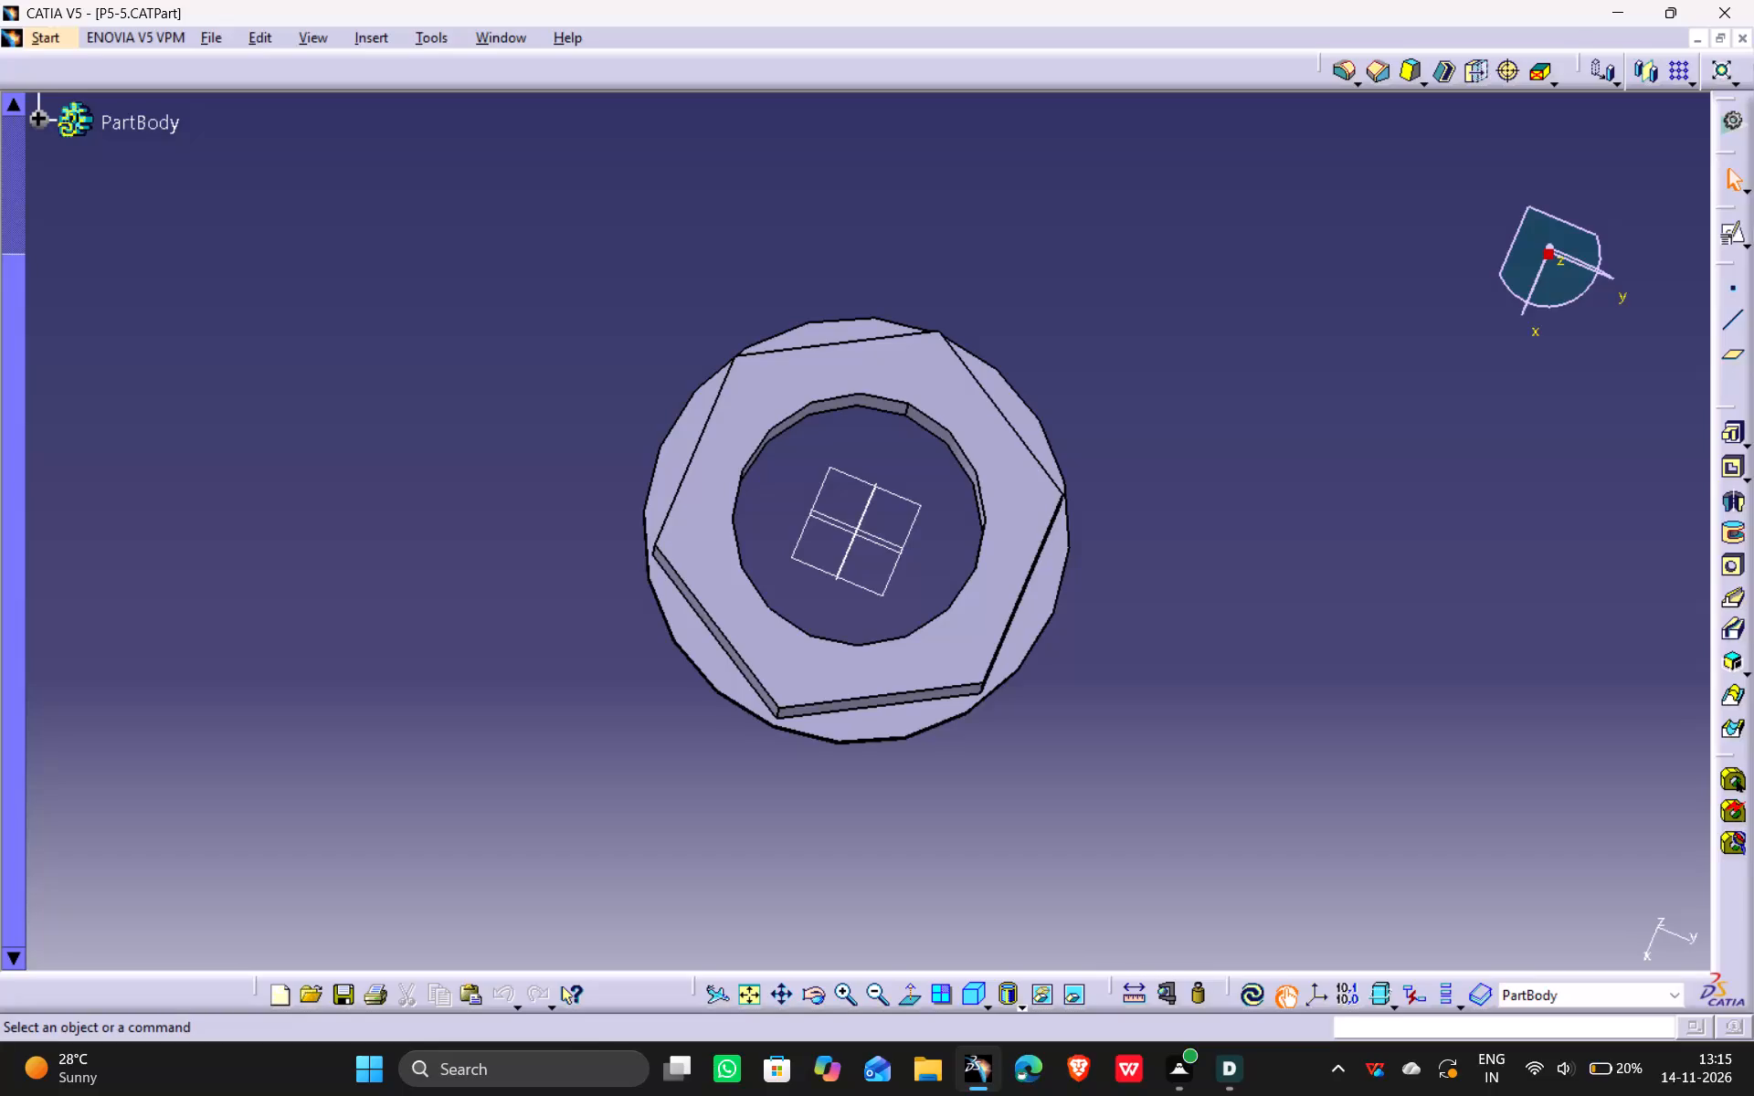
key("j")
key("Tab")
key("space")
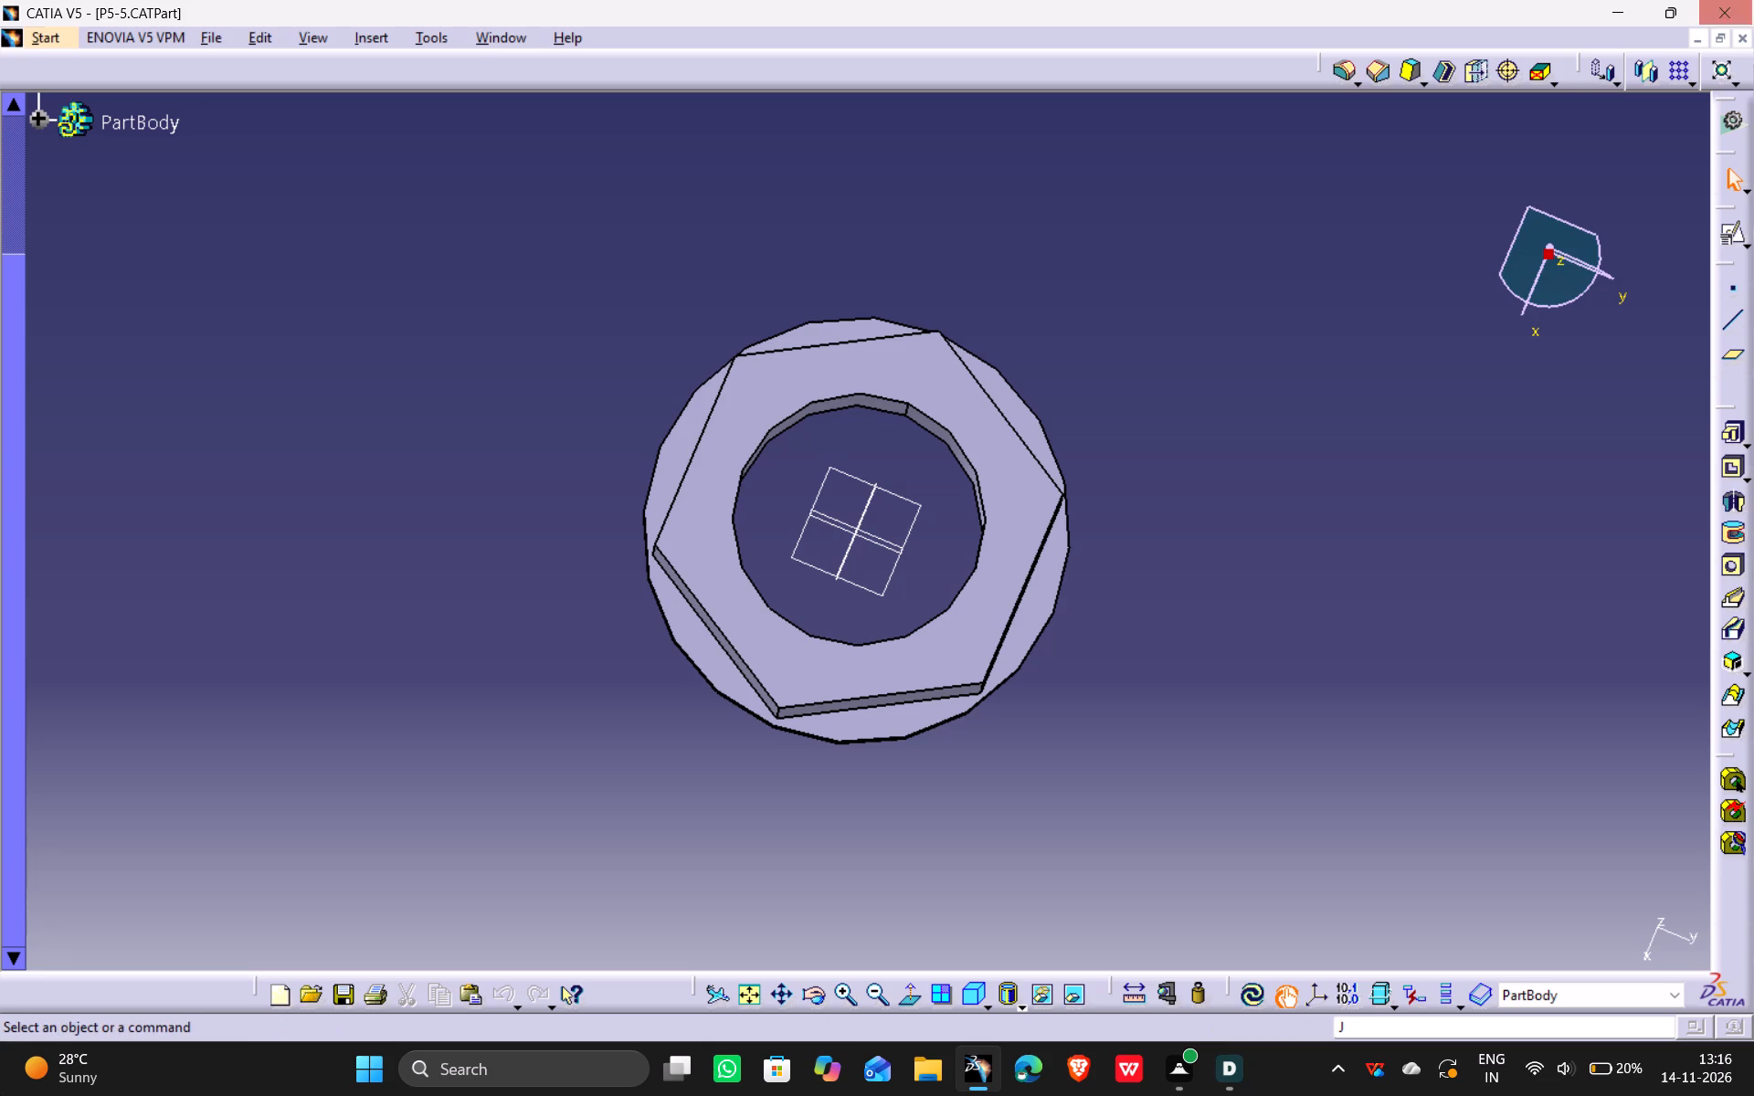
Open a positioned sketch on the zx plane of the flanged hex nut, with implicit origin and orientation.
middle_click_drag(827, 861, 826, 859)
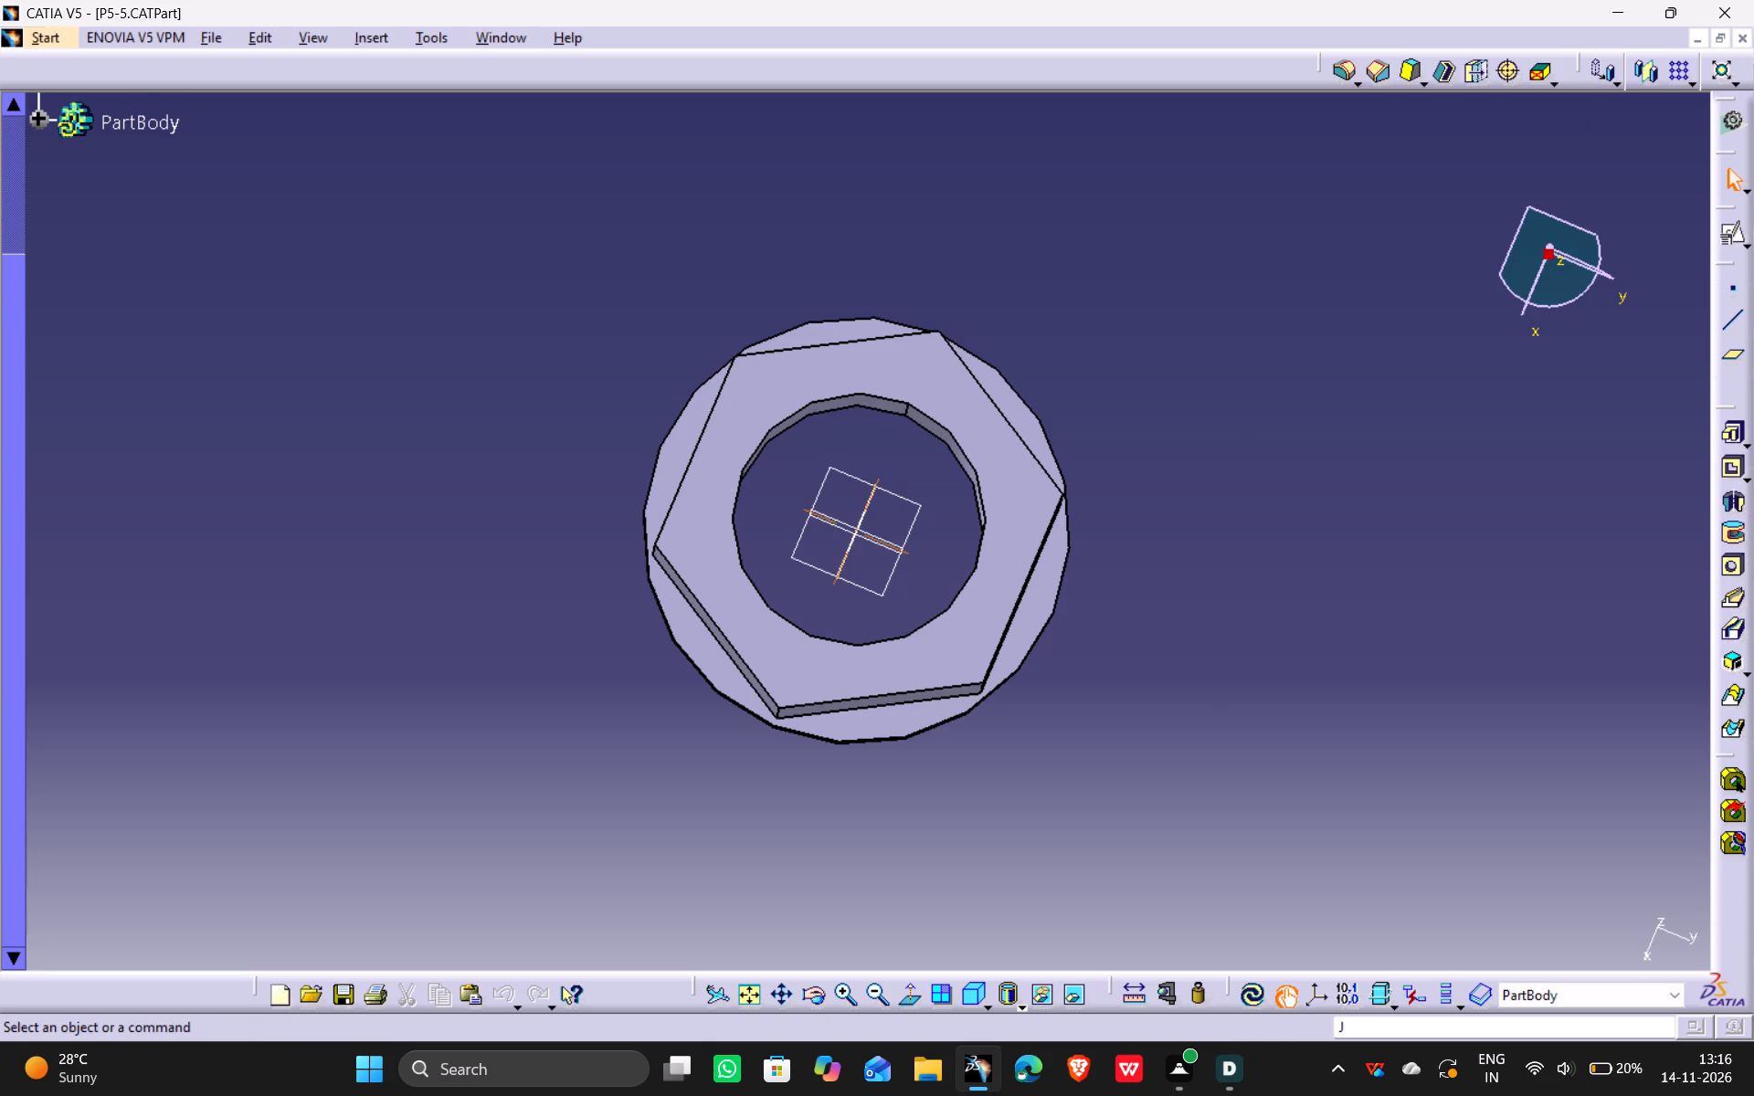
middle_click_drag(826, 859, 905, 593)
scroll(825, 858, "down", 1)
left_click_drag(825, 857, 909, 598)
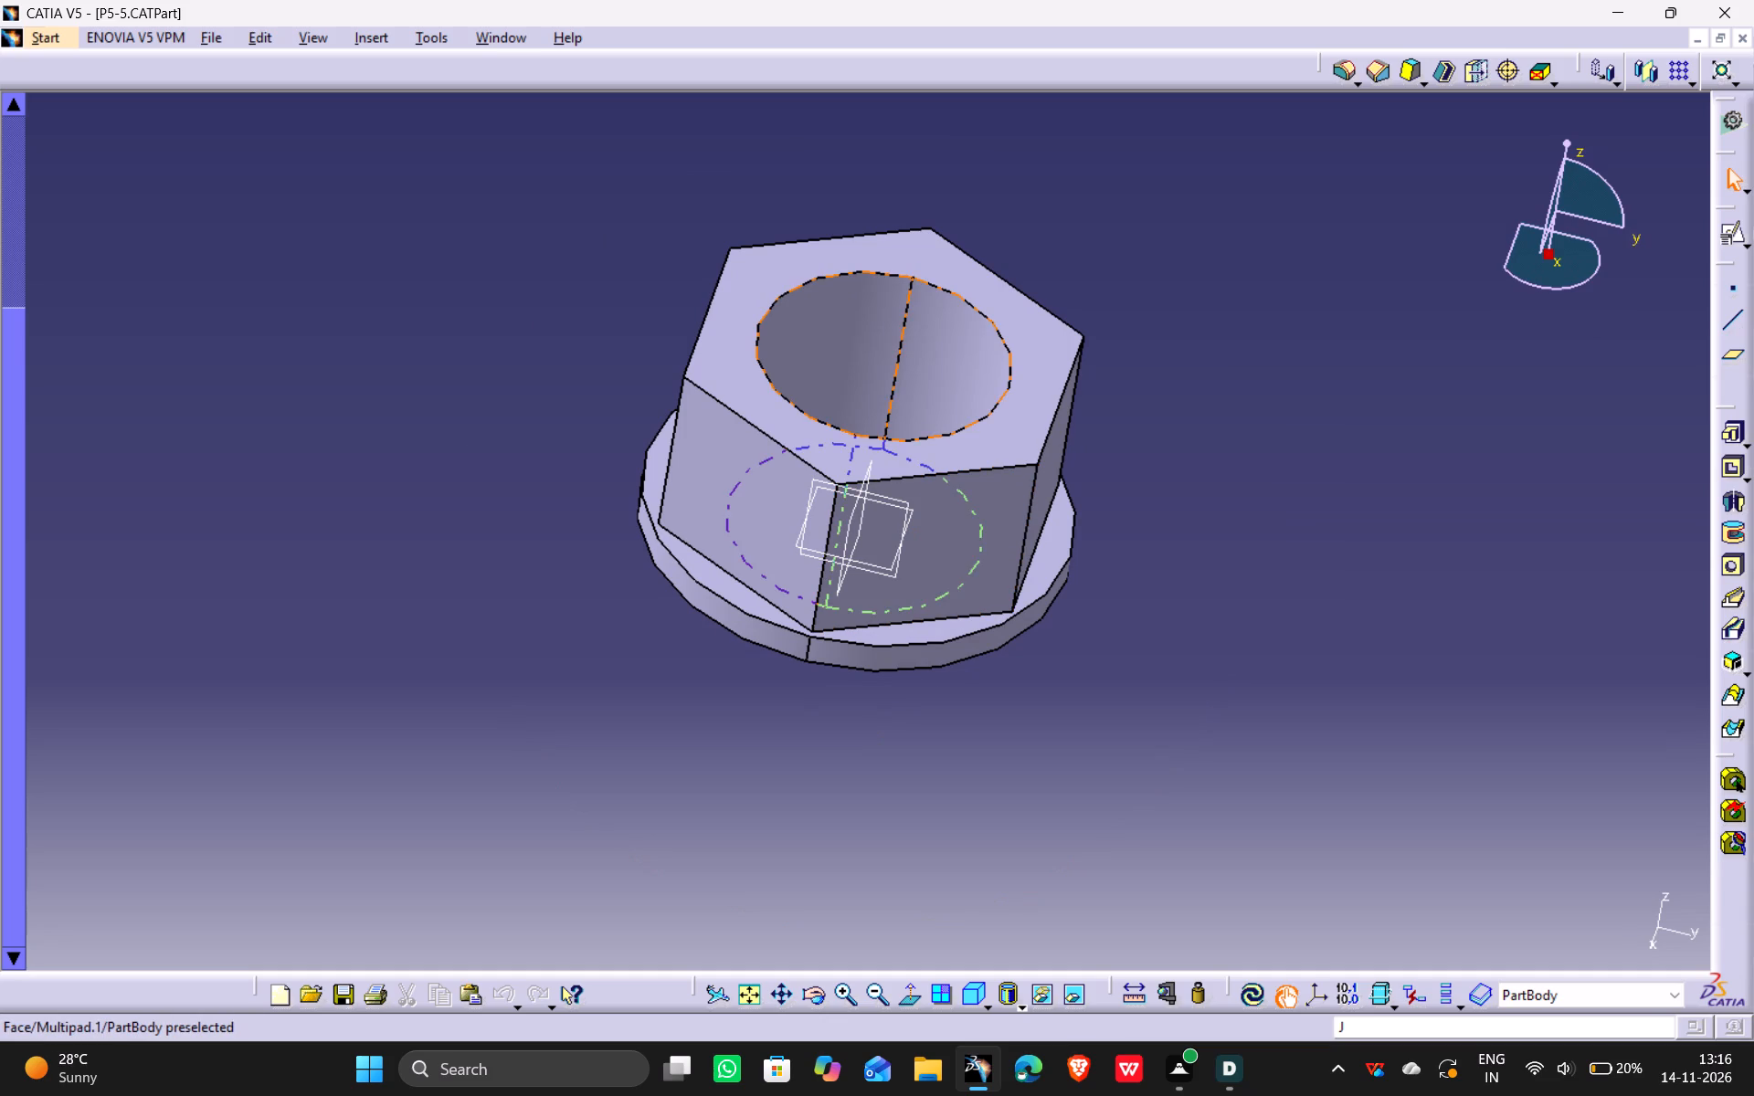
left_click(854, 514)
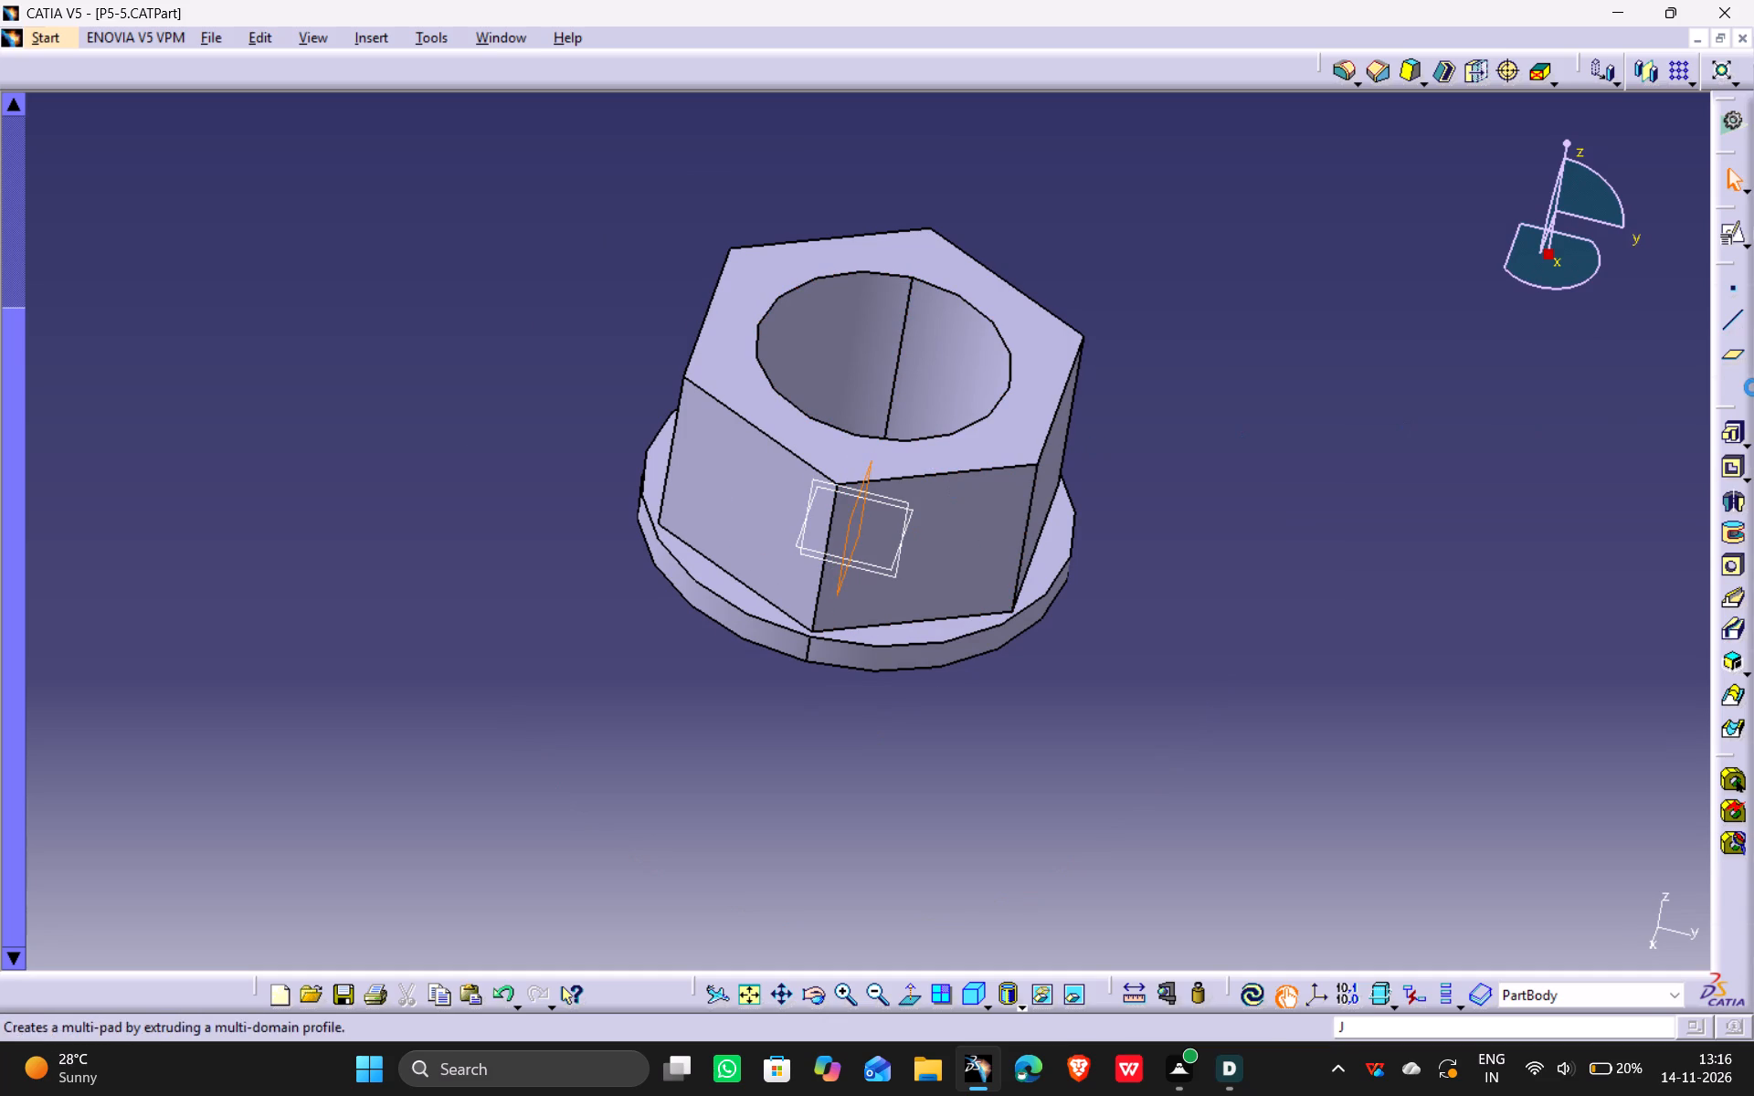
left_click(1735, 230)
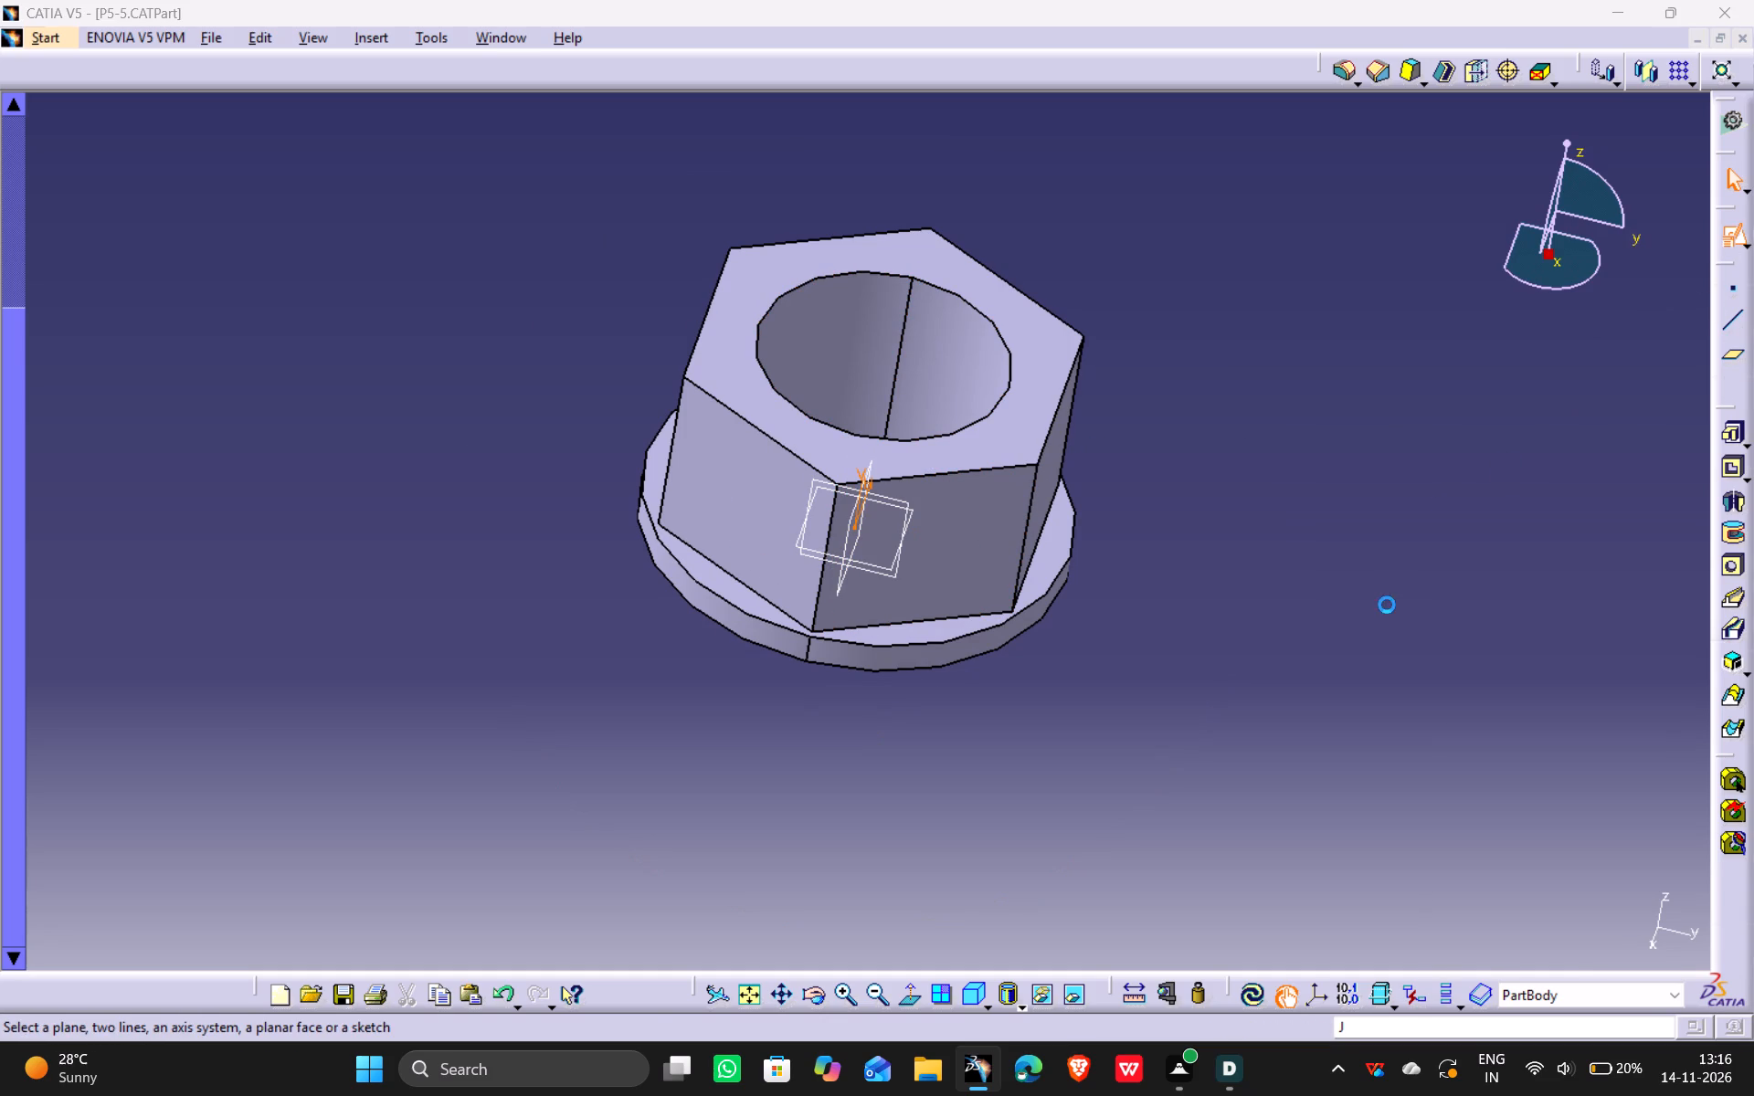
middle_click_drag(1212, 662, 800, 662)
scroll(1210, 661, "down", 1)
left_click_drag(1210, 660, 796, 665)
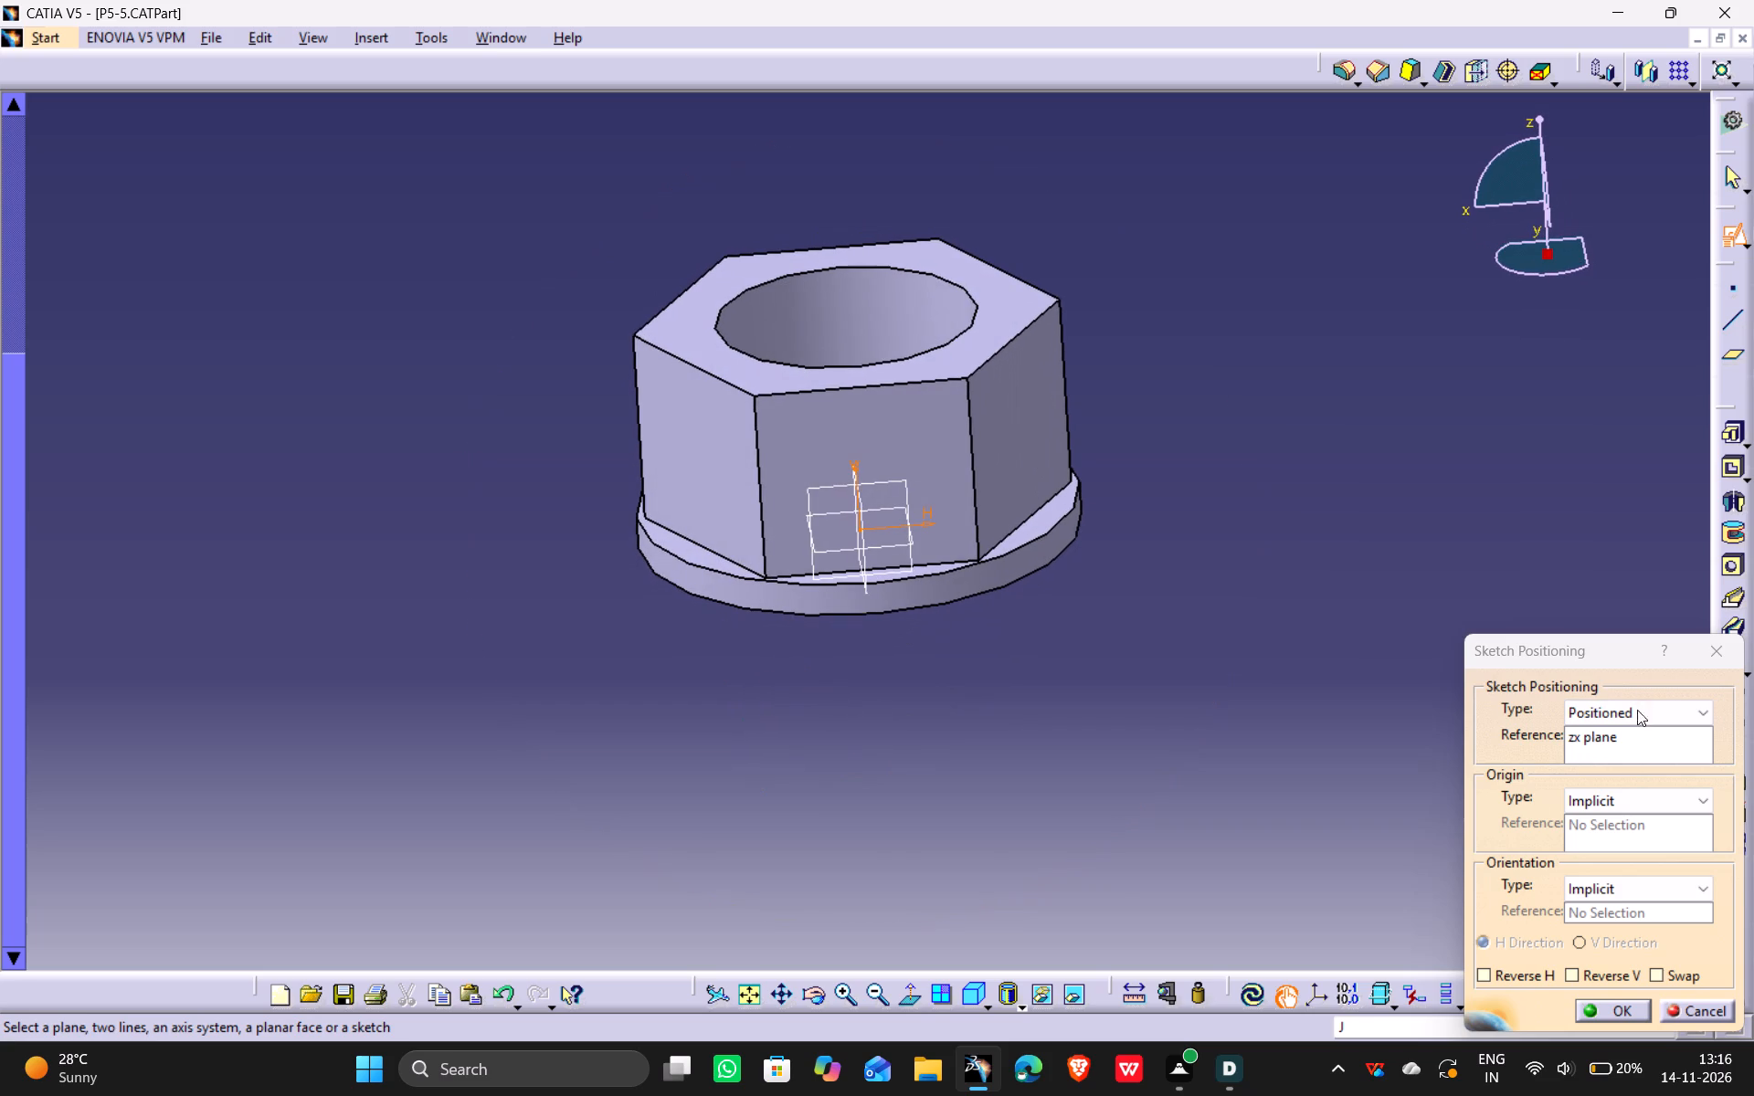
left_click(1603, 1003)
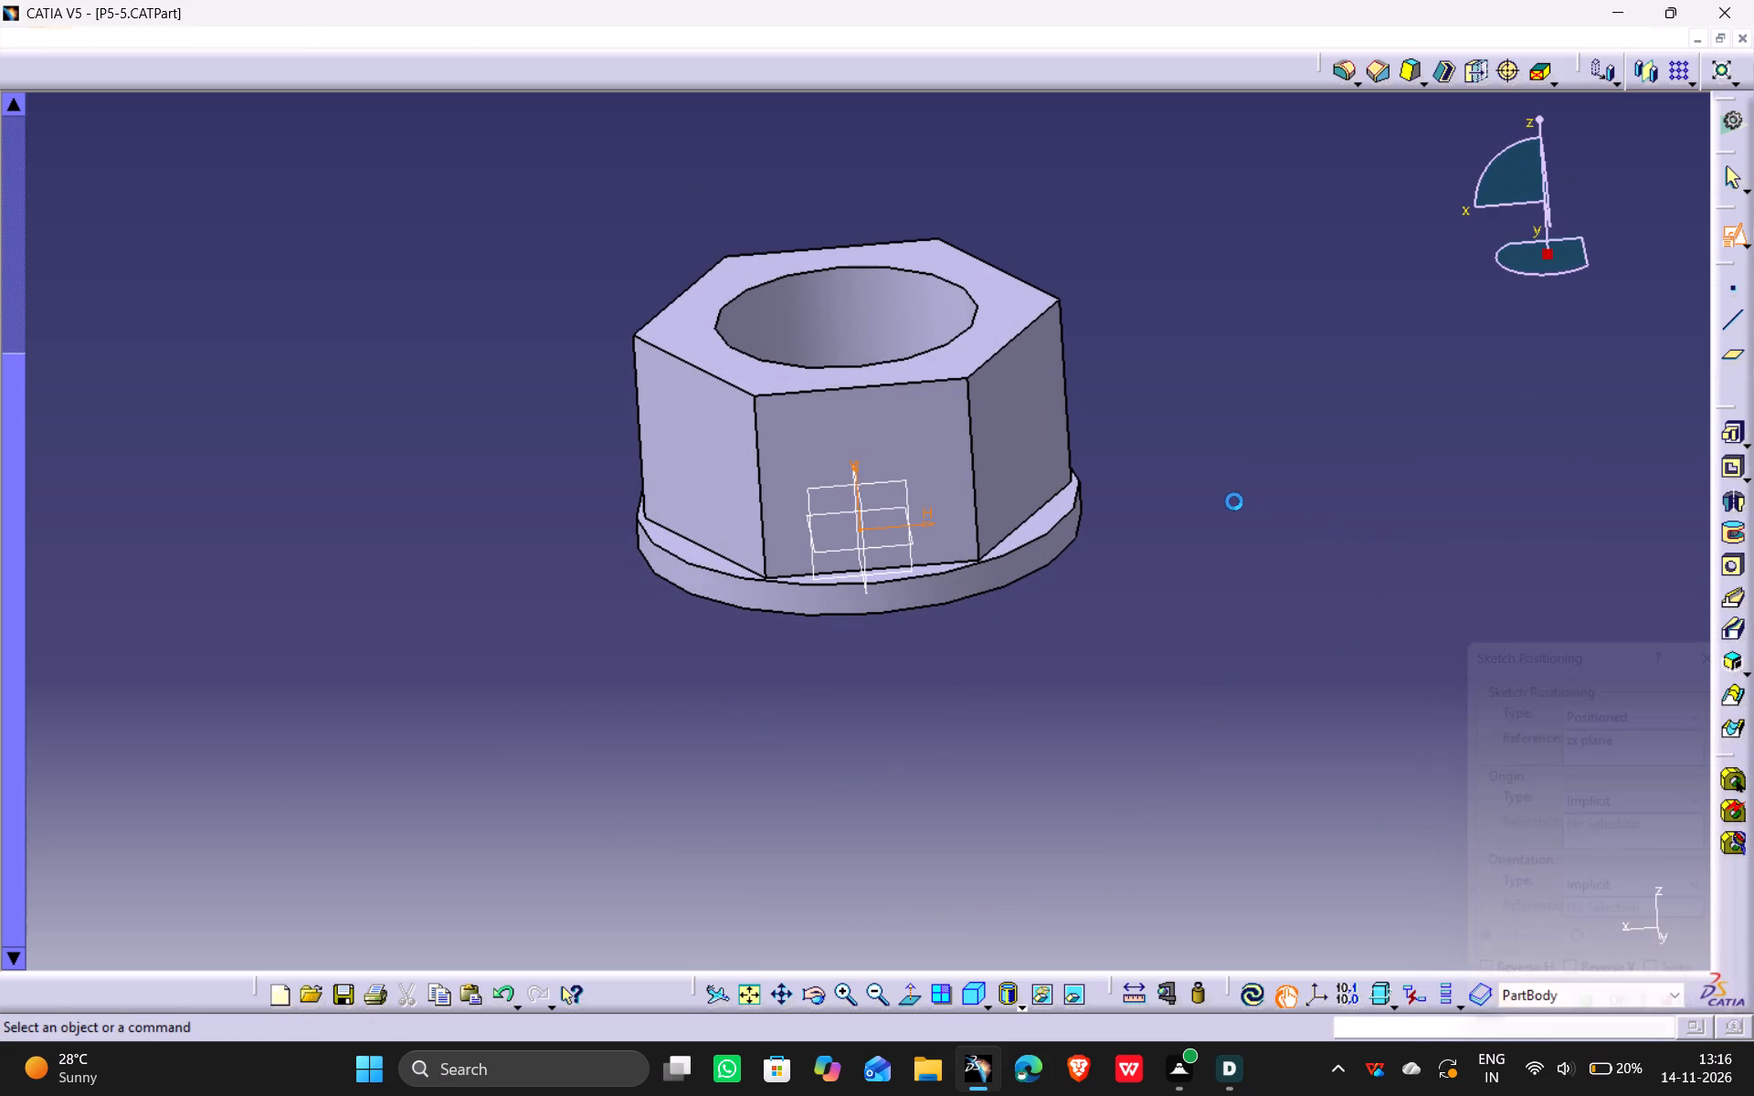
Sketch a closed right triangle at the hexagon's top outer corner on the positive H side, its horizontal edge about 3.9 mm long.
middle_click_drag(966, 574, 974, 708)
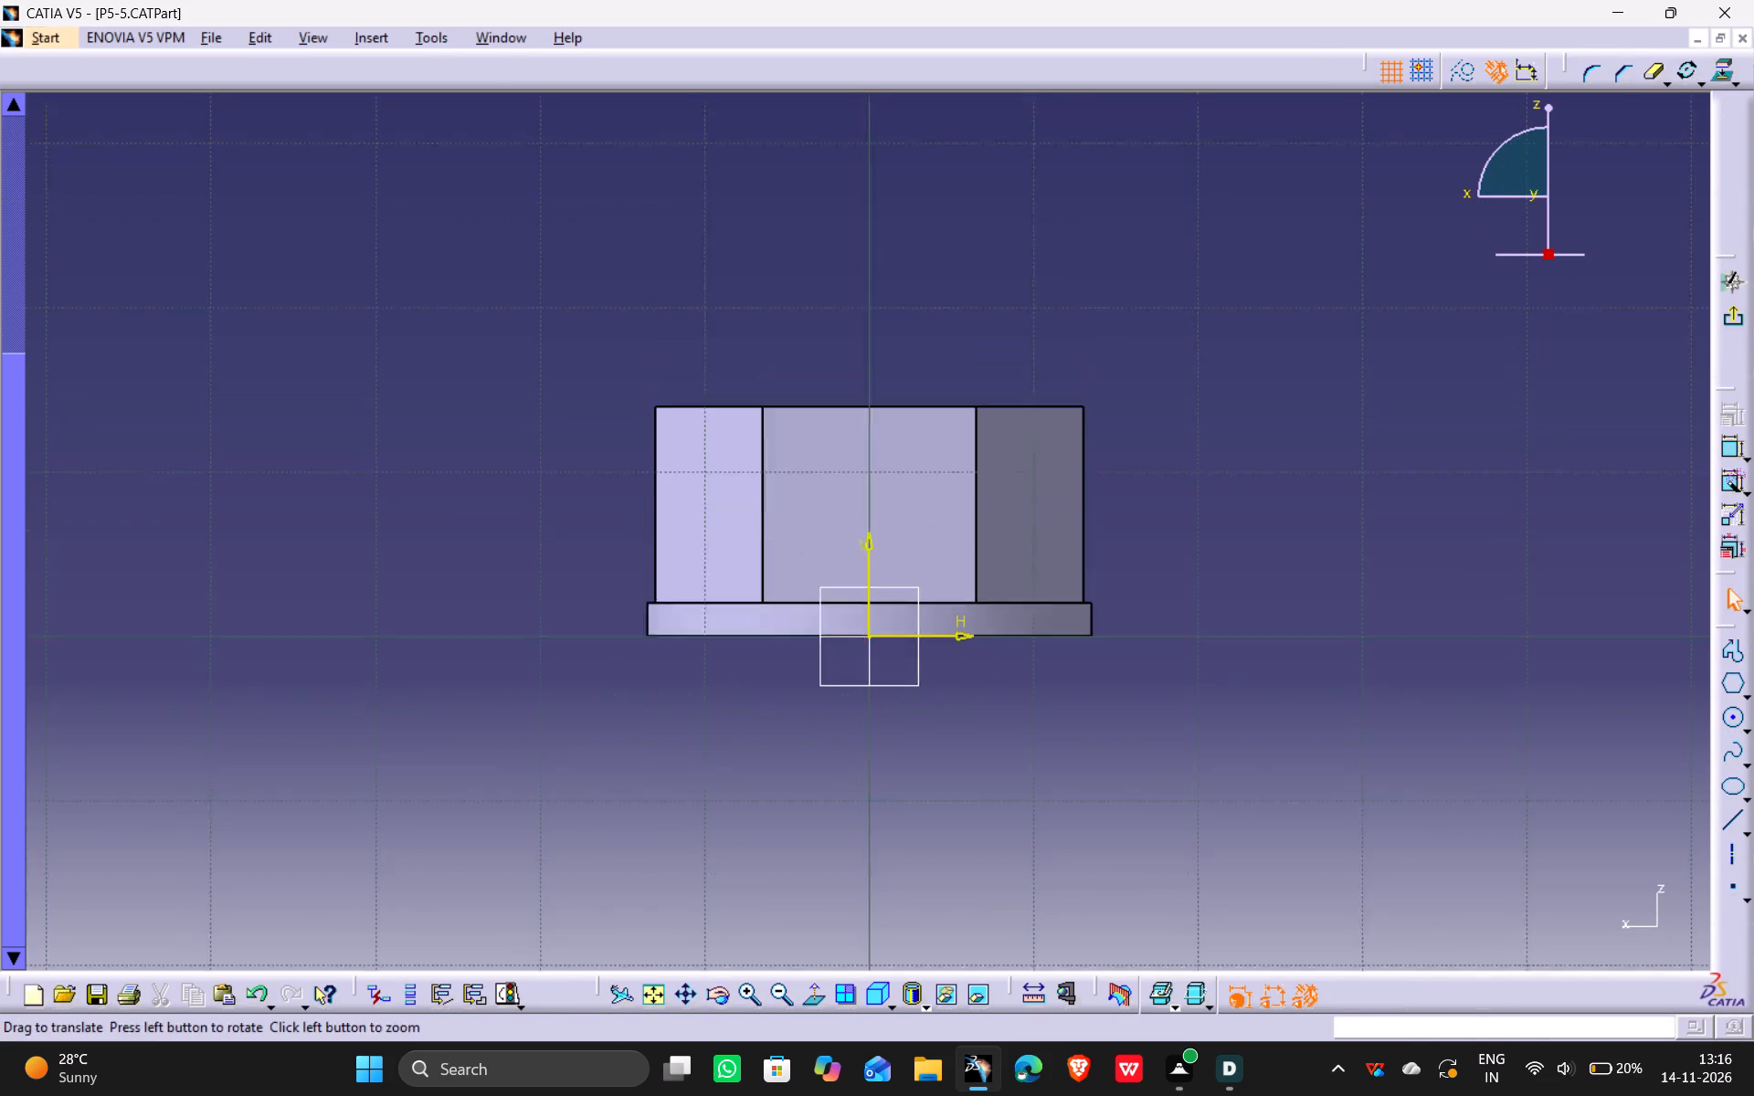
middle_click_drag(974, 708, 980, 749)
left_click(1733, 659)
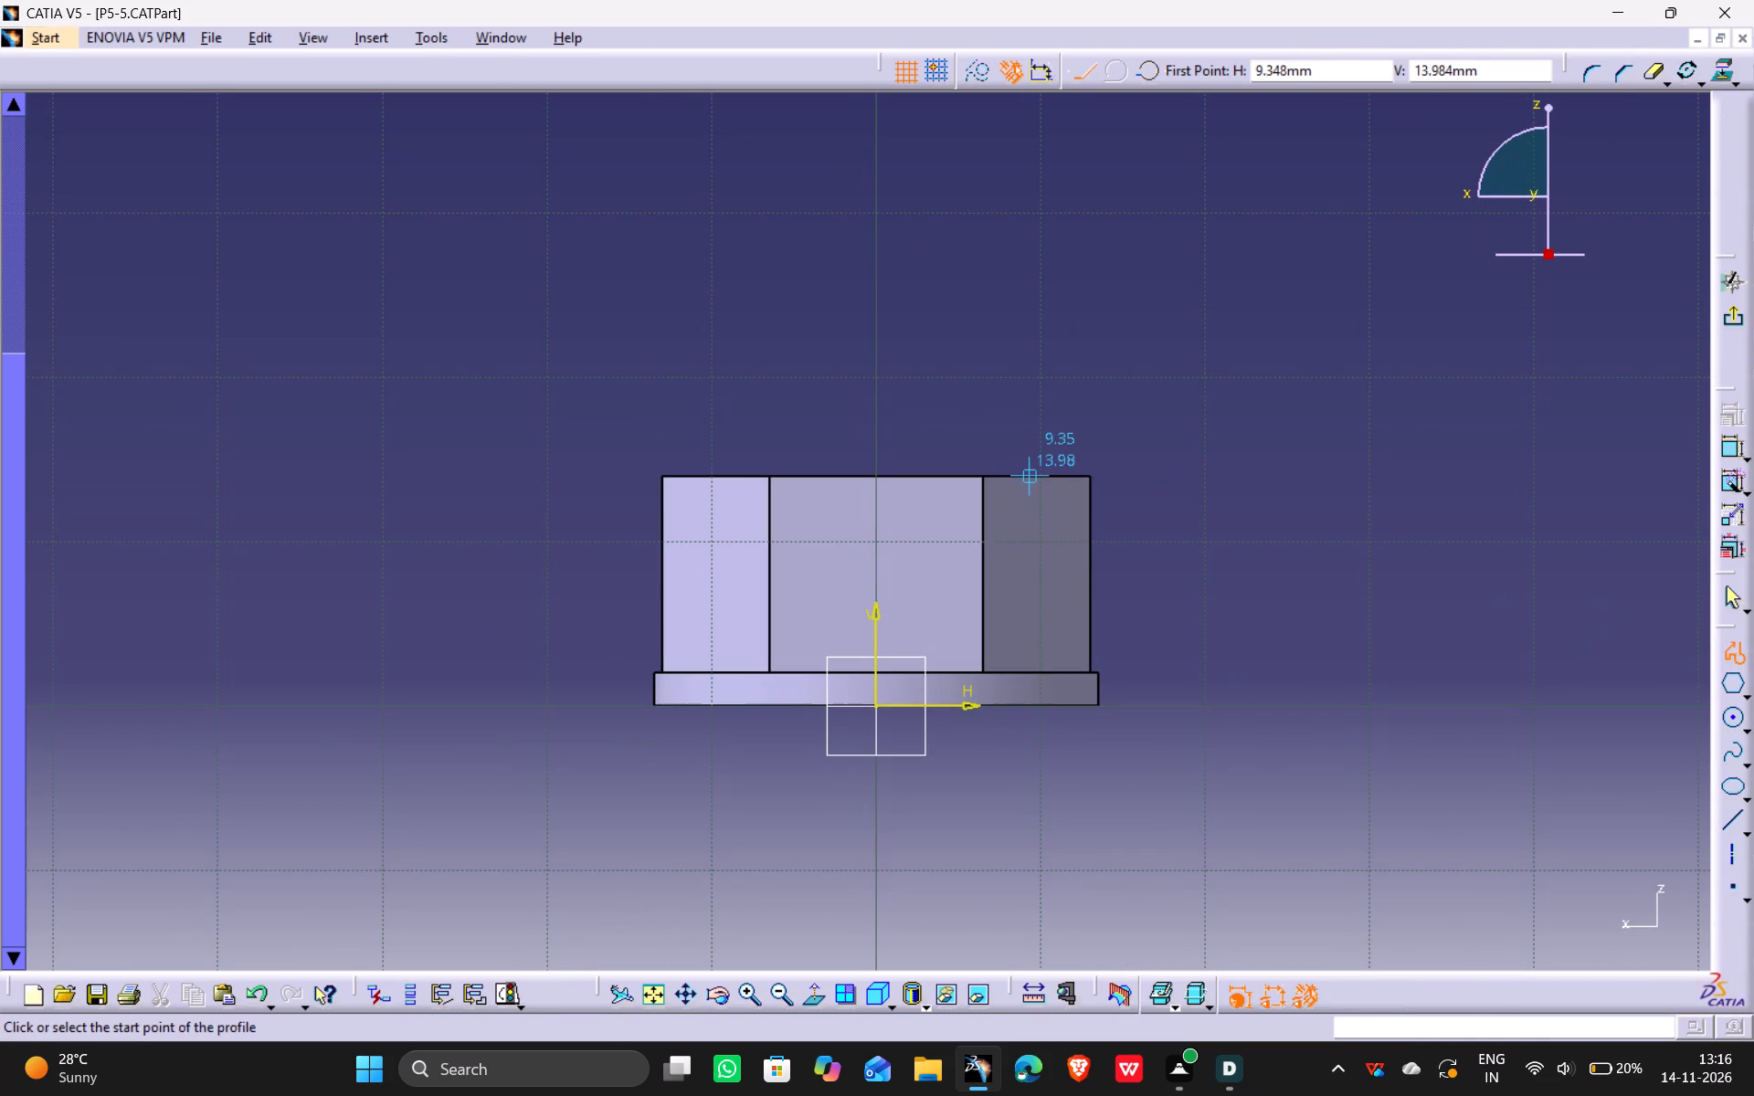
left_click(1030, 476)
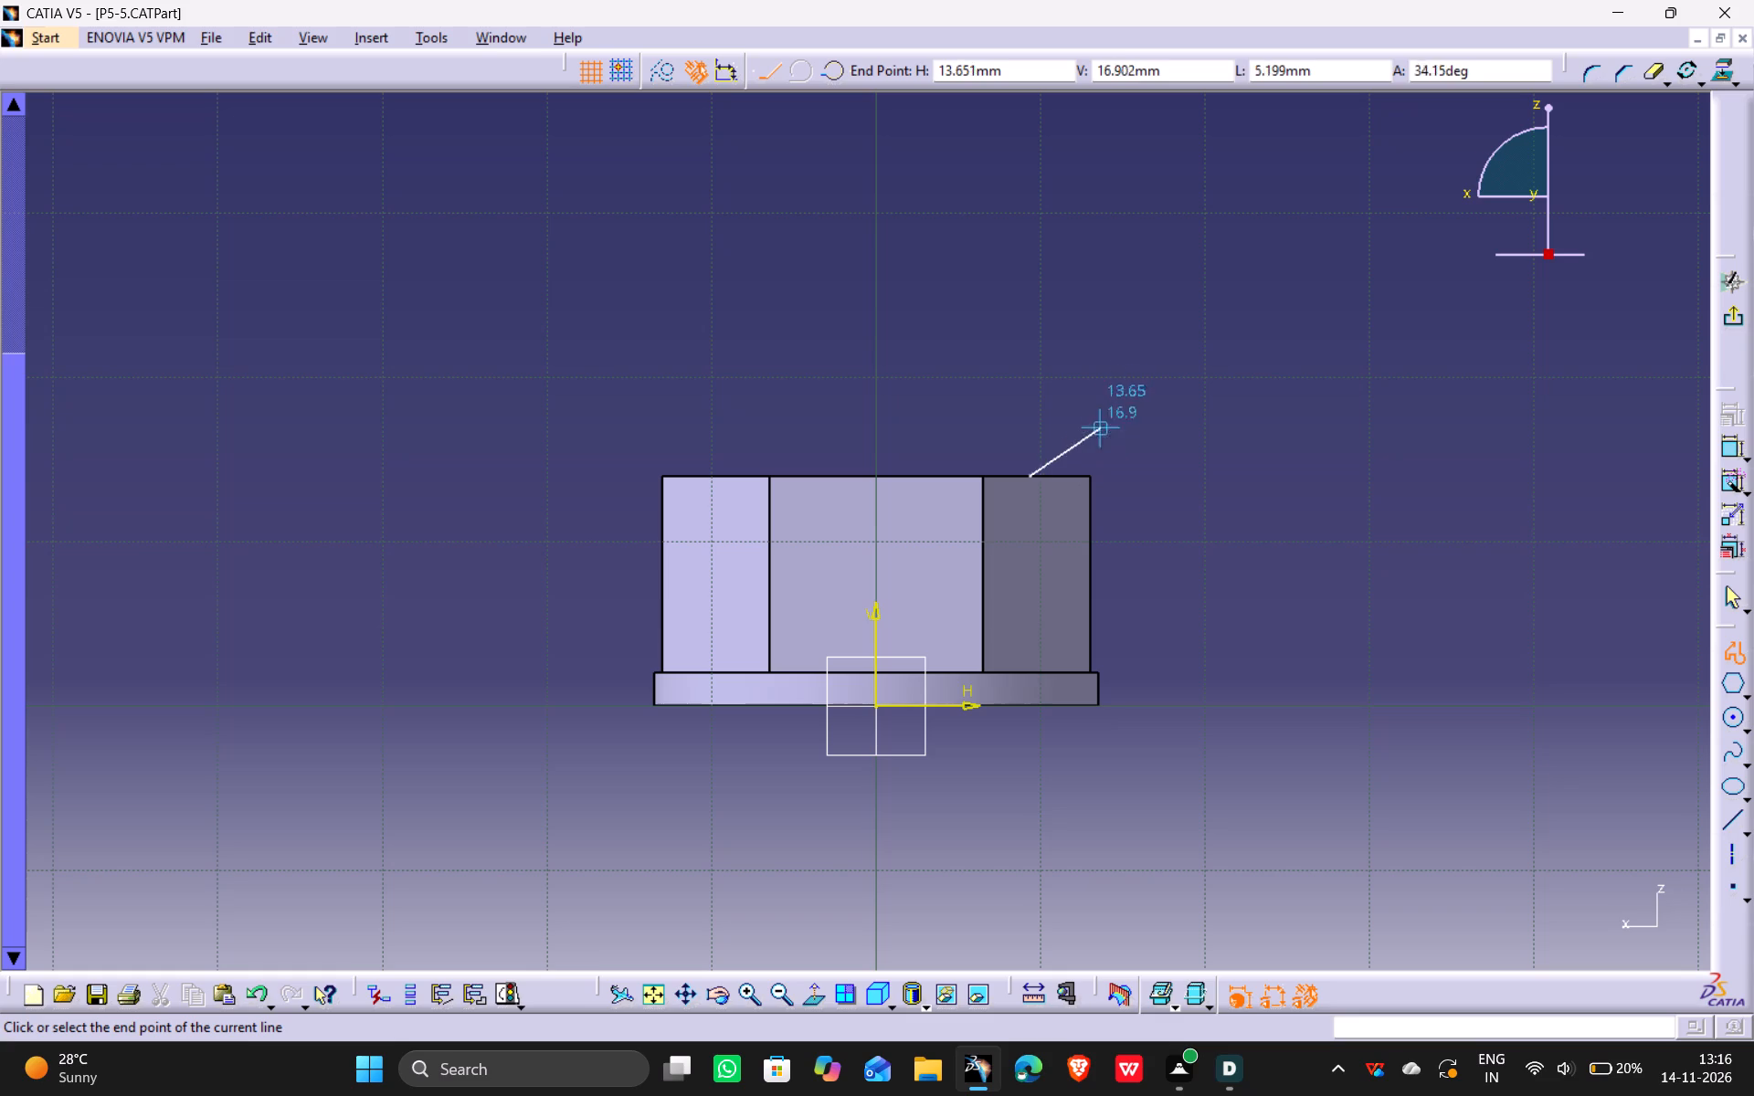
left_click(1094, 476)
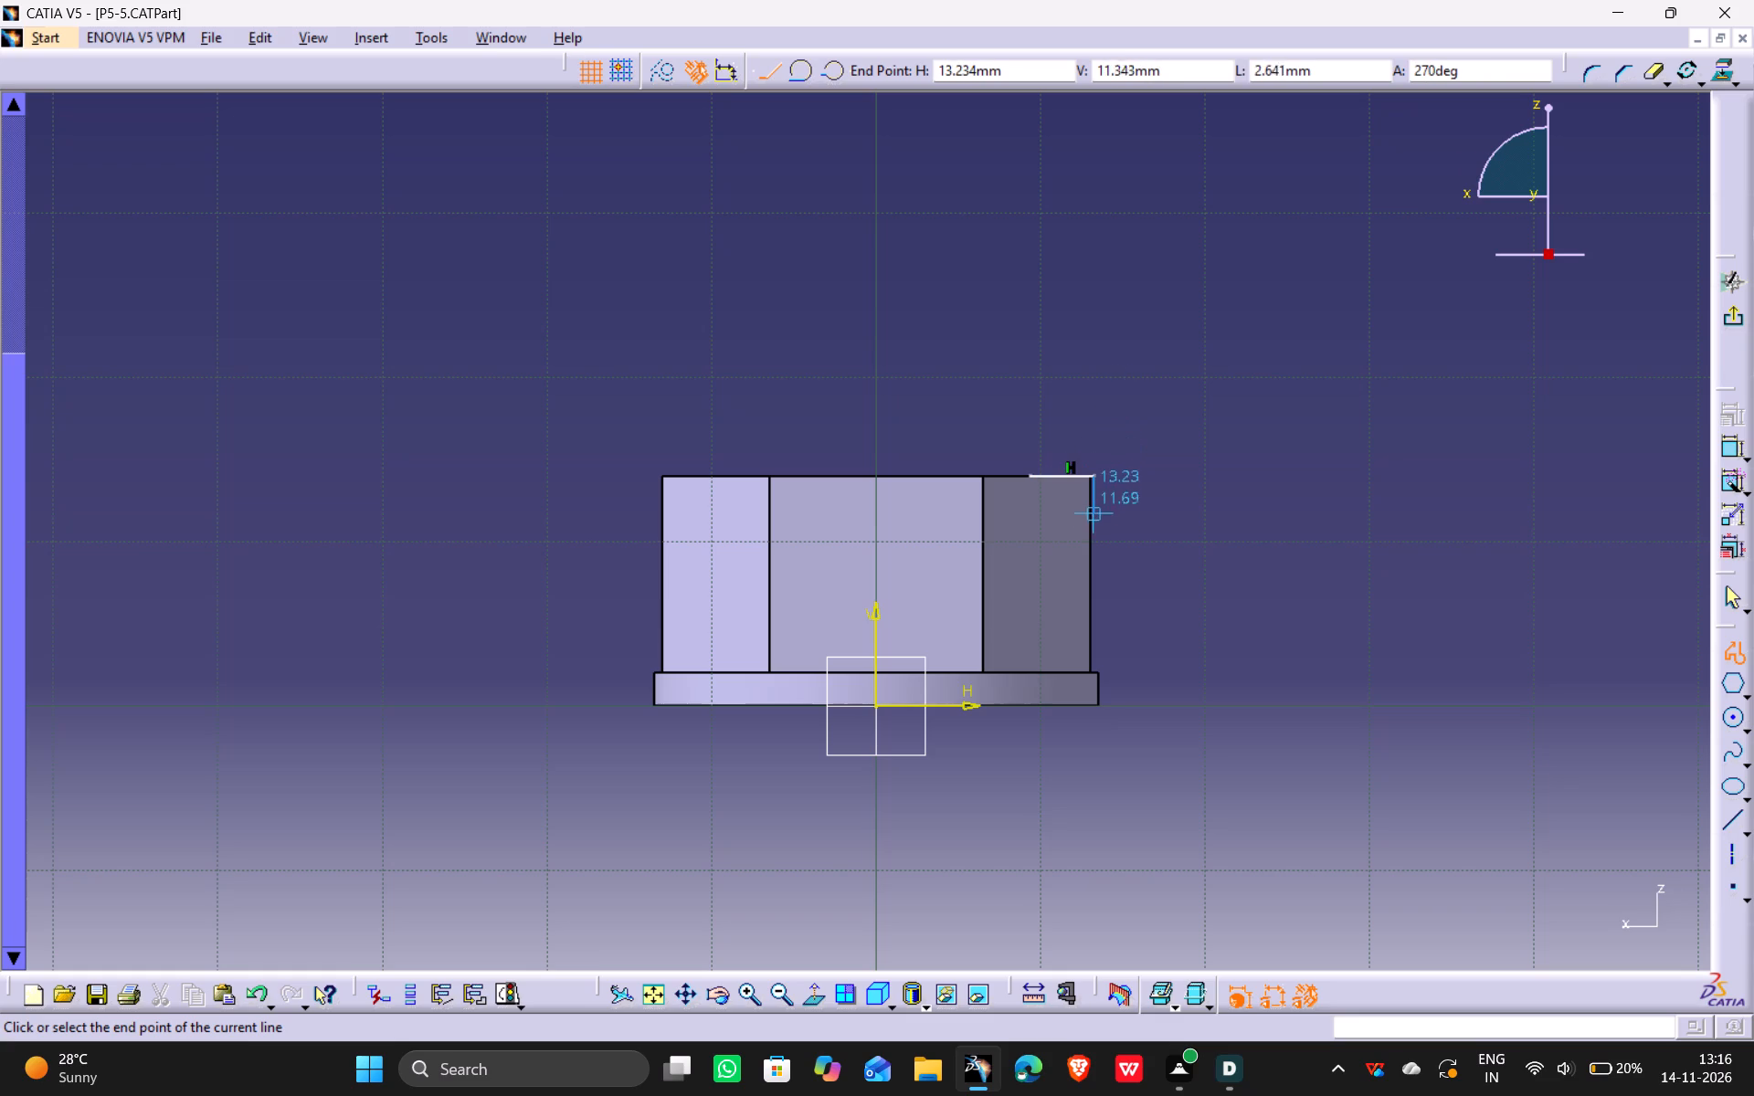
left_click(1095, 526)
left_click(1034, 479)
left_click(1062, 381)
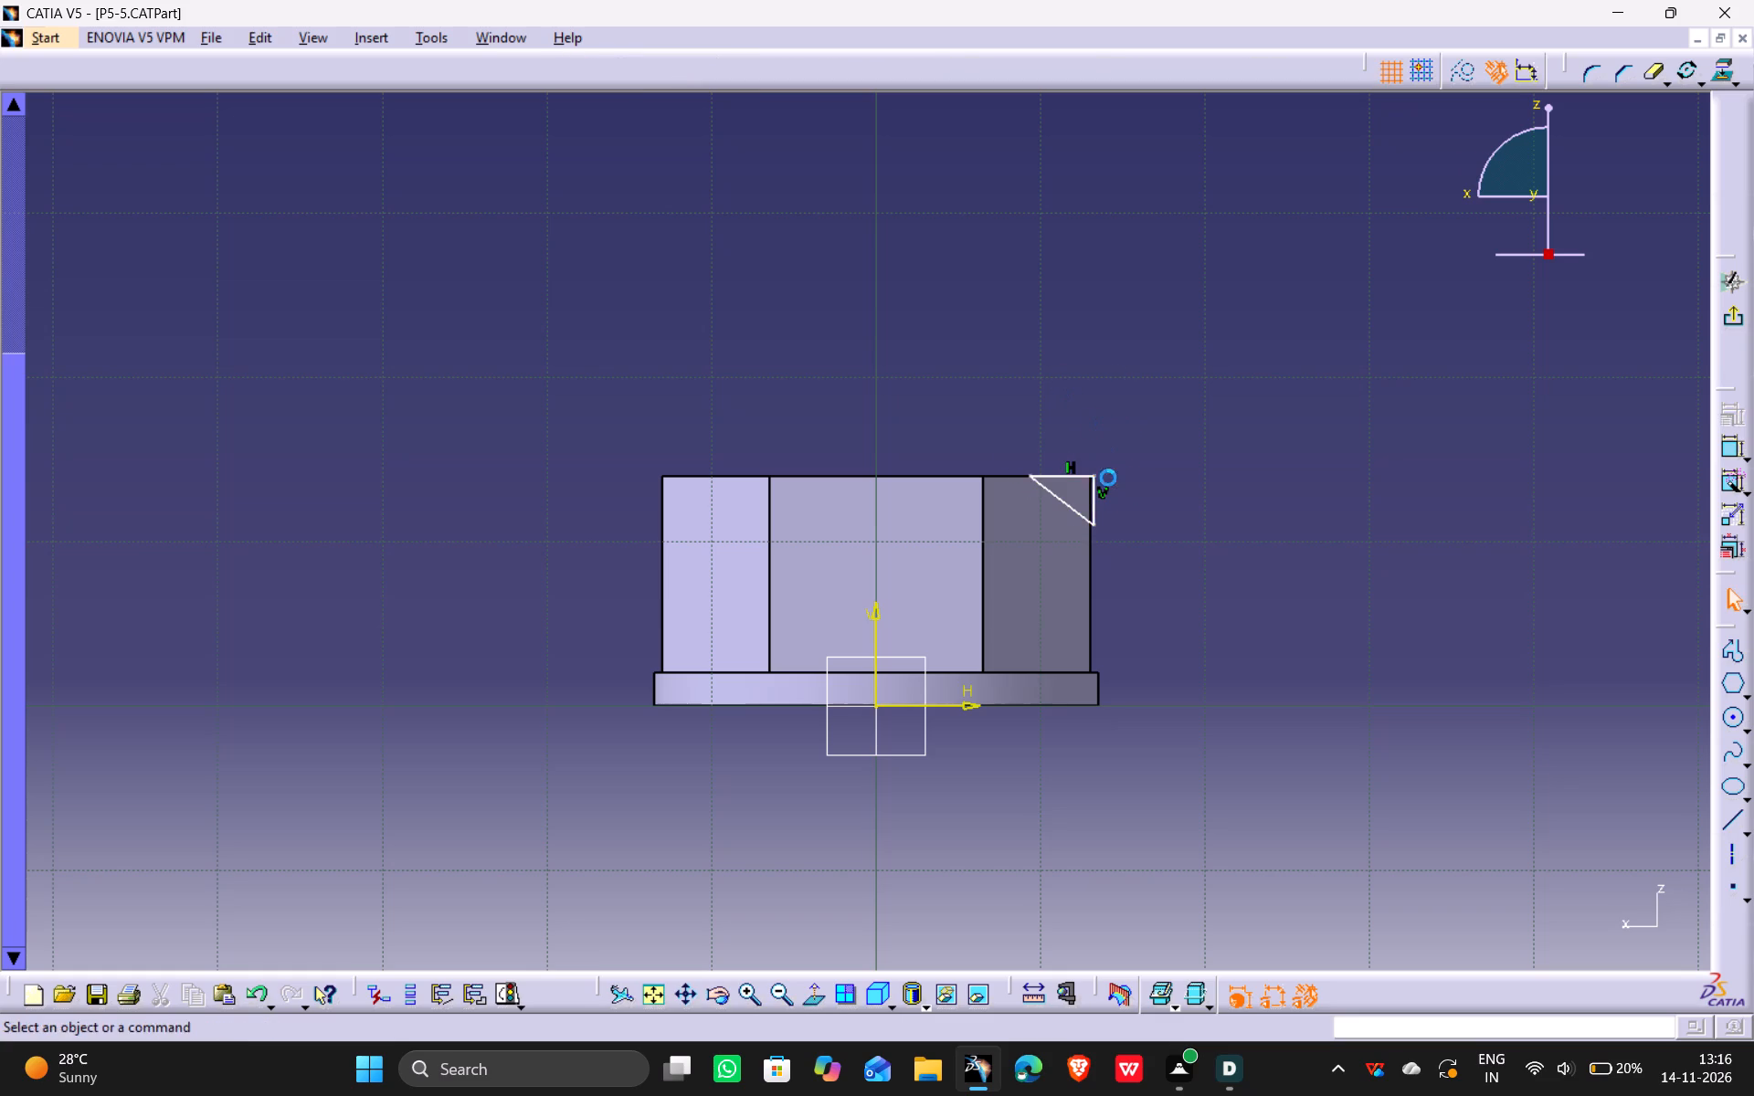
Constrain the triangle's horizontal line coincident with the top edge of the hexagonal body.
left_click_drag(1083, 476, 1083, 457)
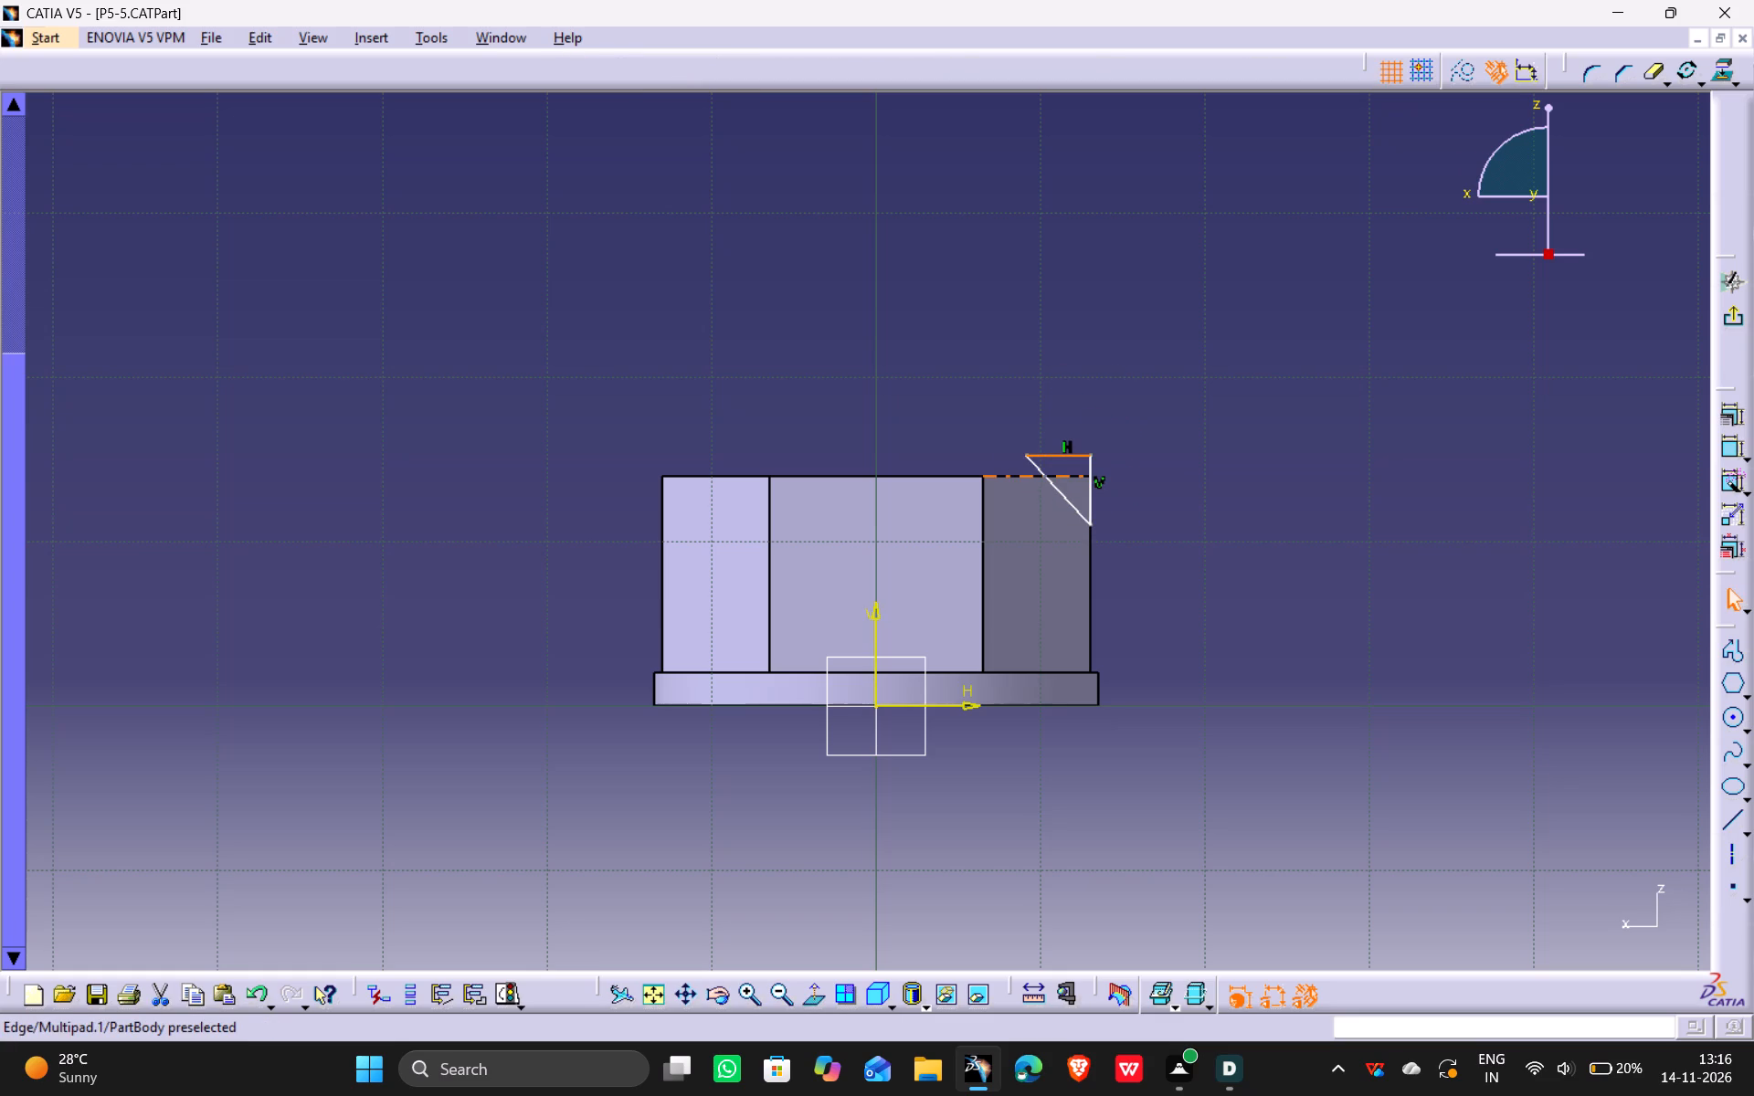
left_click(1068, 473, "ctrl")
left_click(1743, 426)
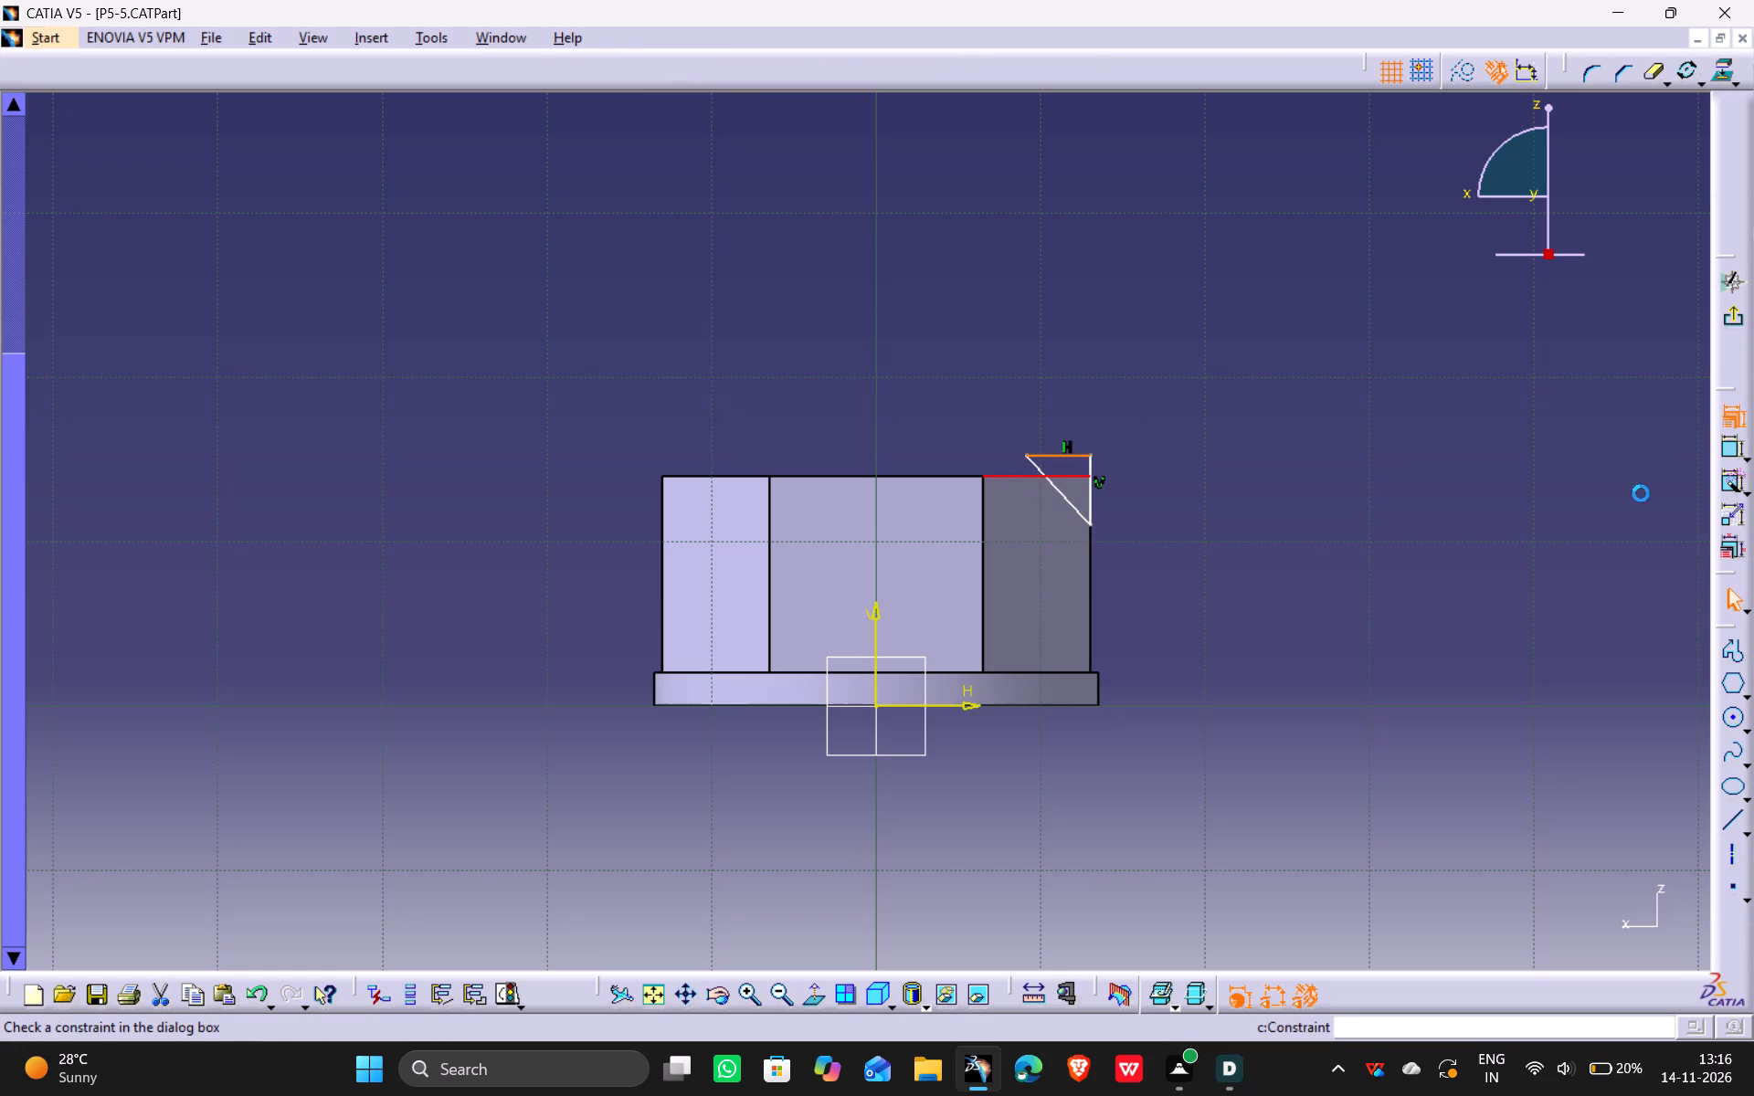
left_click(1622, 714)
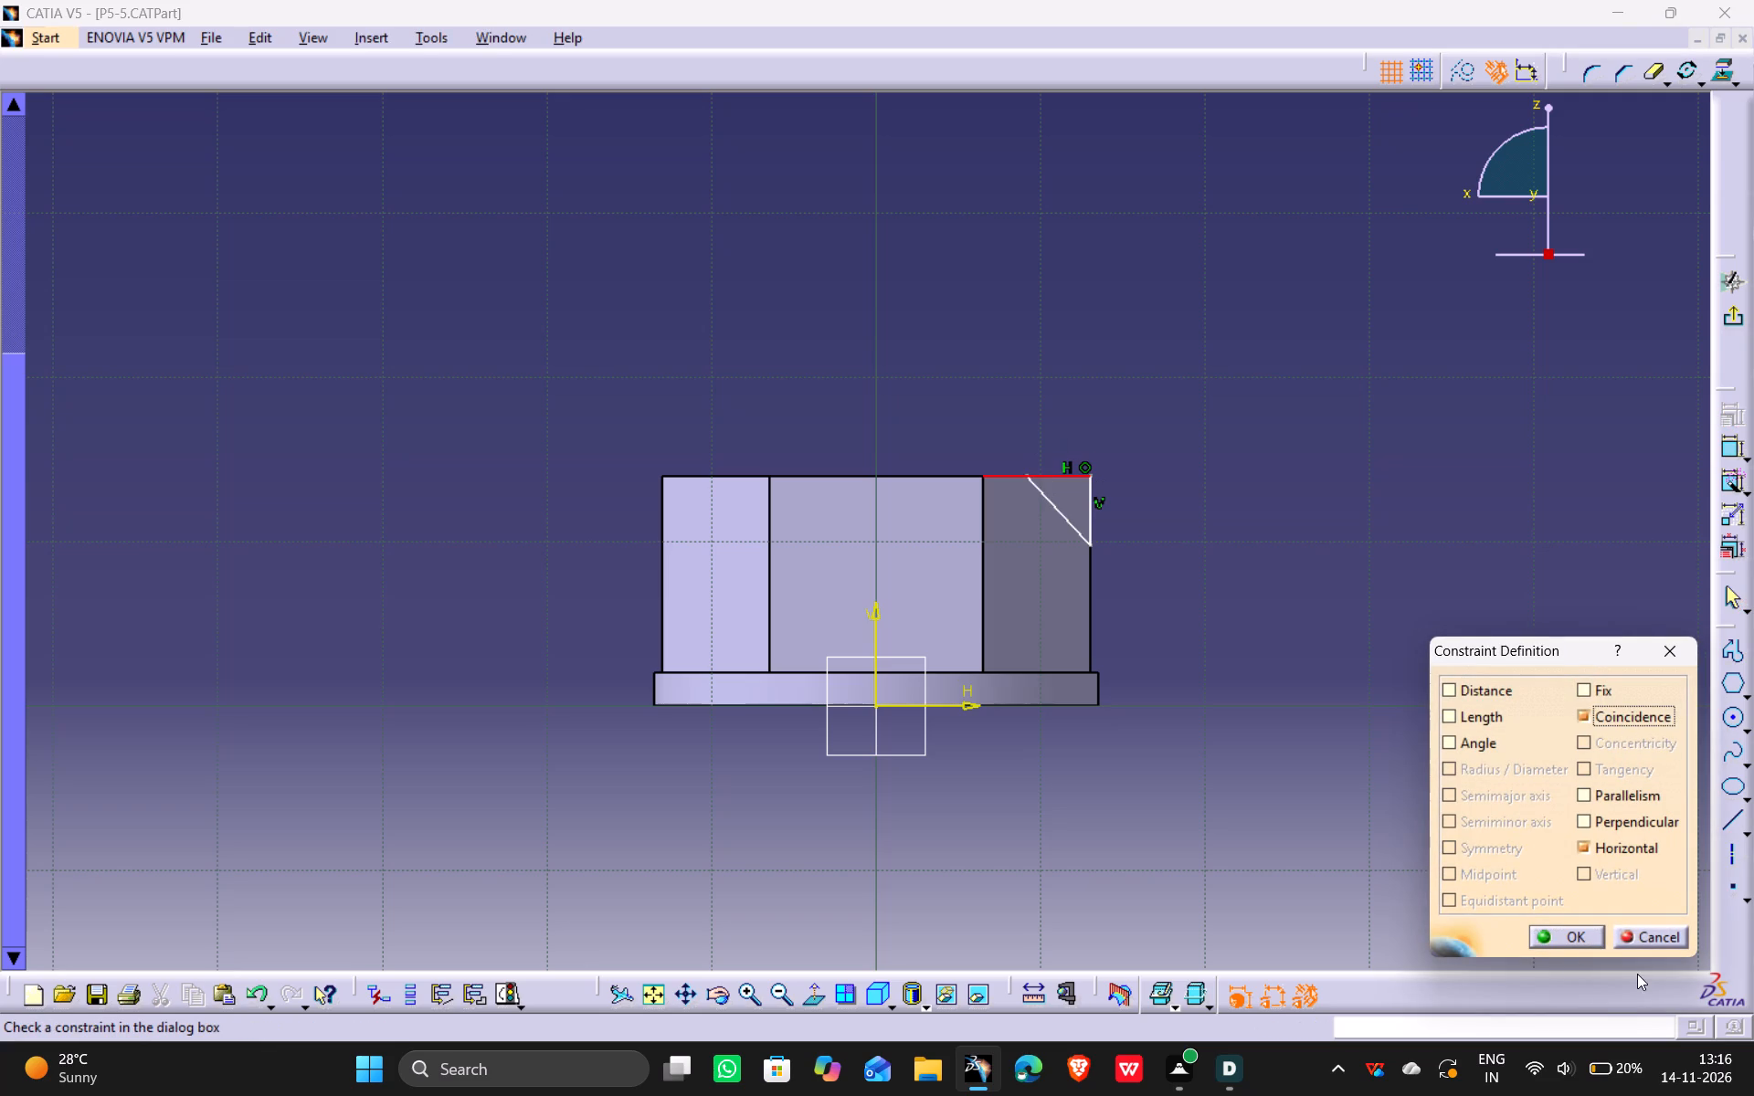
left_click(1567, 927)
left_click(1420, 807)
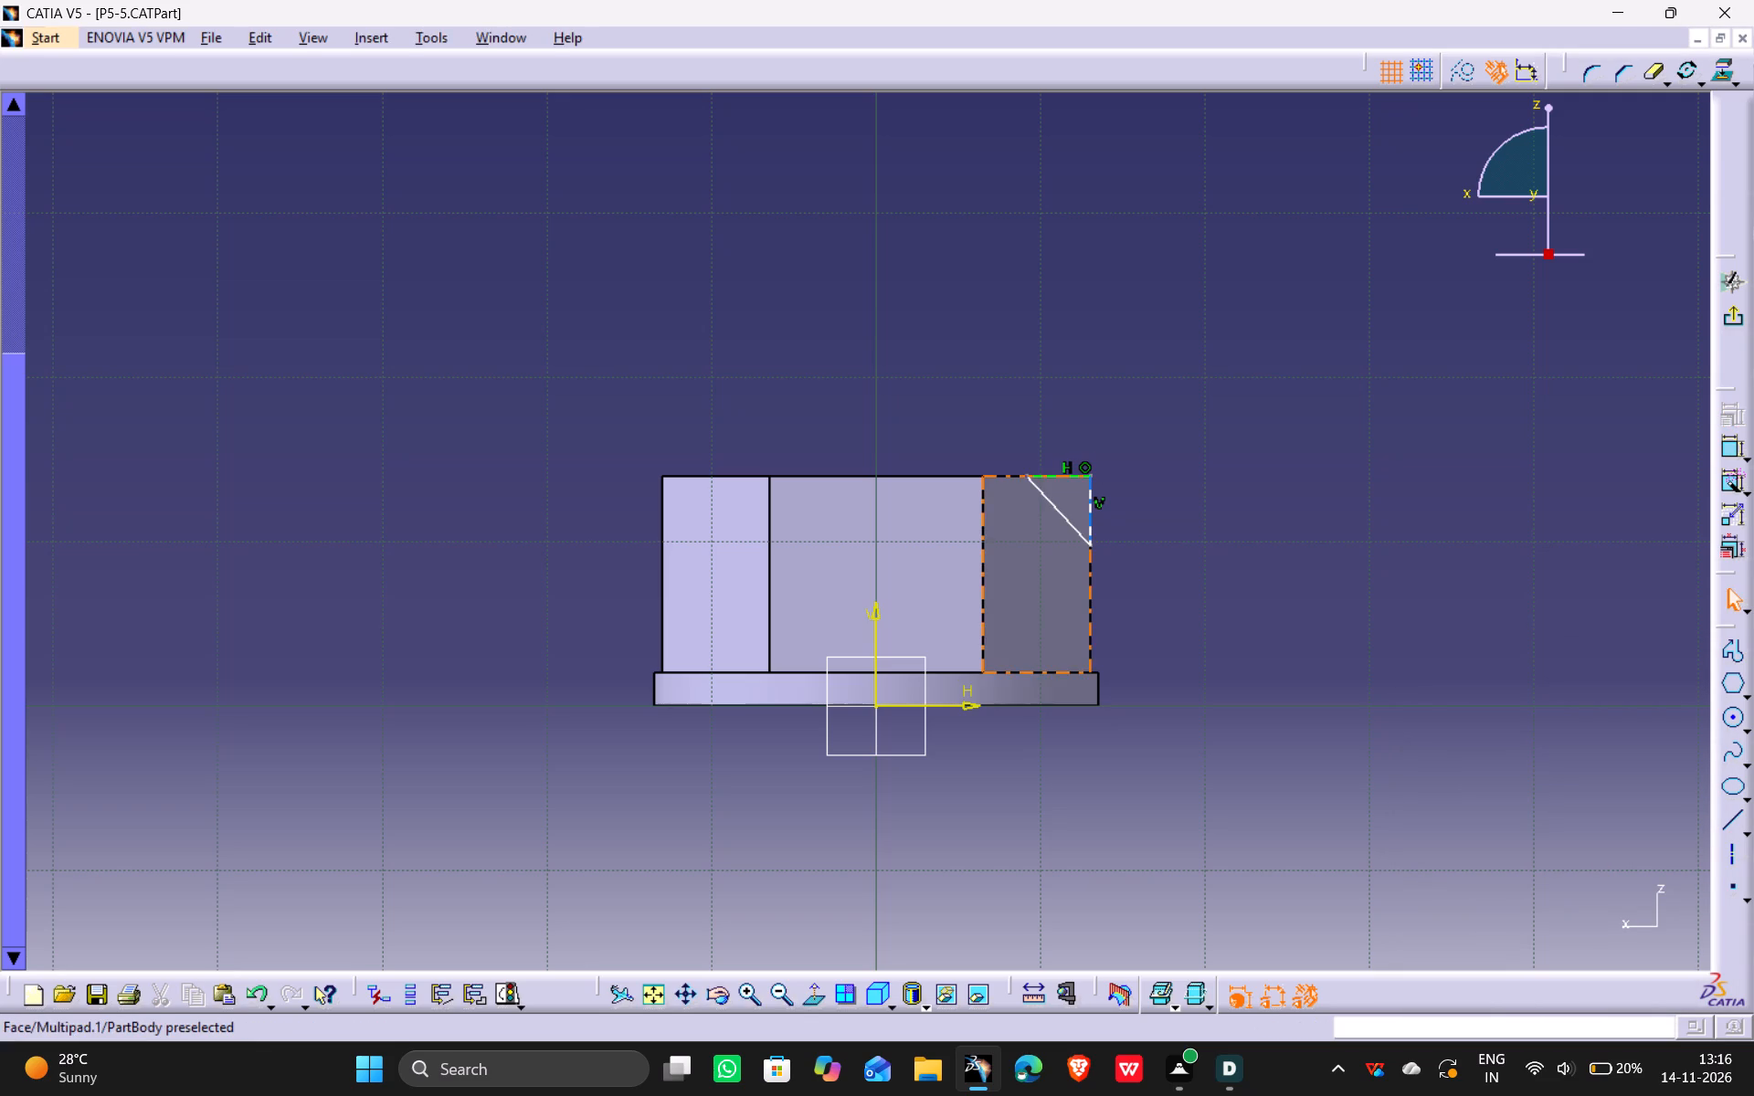
Constrain the triangle's vertical line coincident with the outer side edge of the hexagonal body.
left_click_drag(1087, 511, 1106, 511)
left_click(1092, 509, "ctrl")
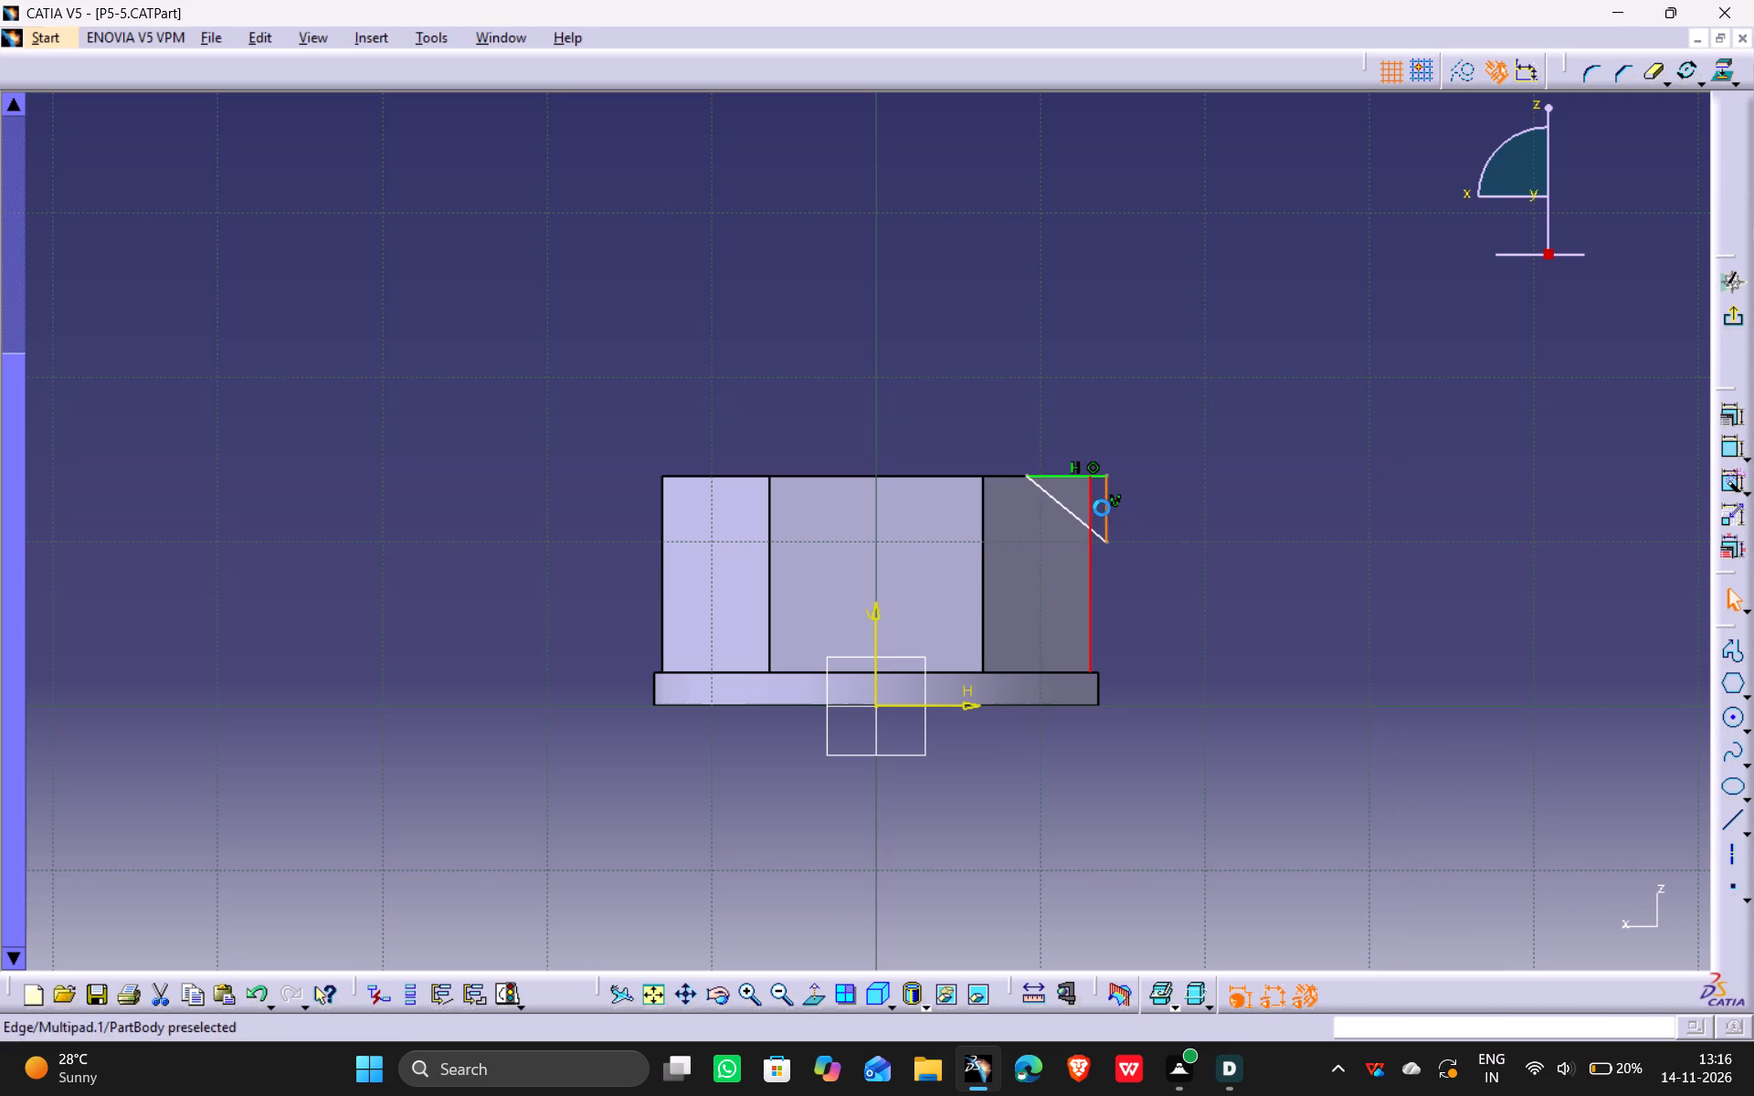
left_click(1732, 413)
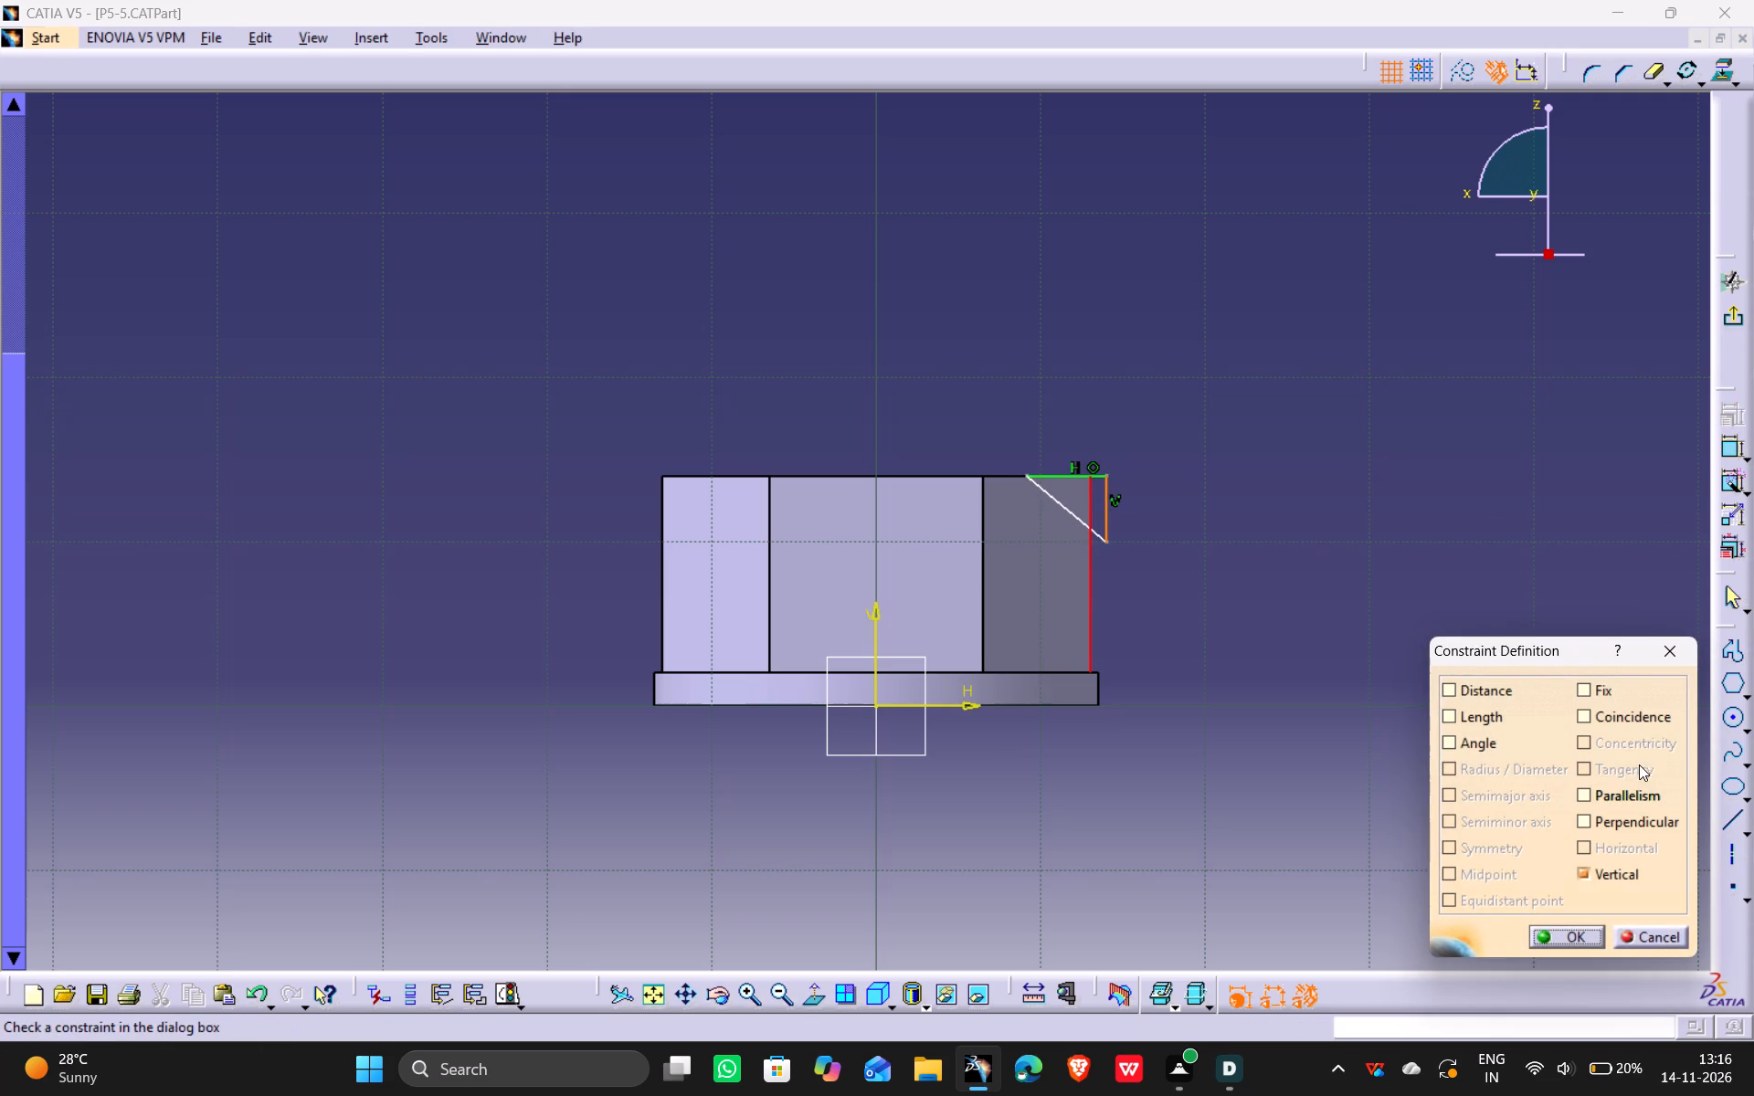
left_click(1628, 725)
left_click(1573, 941)
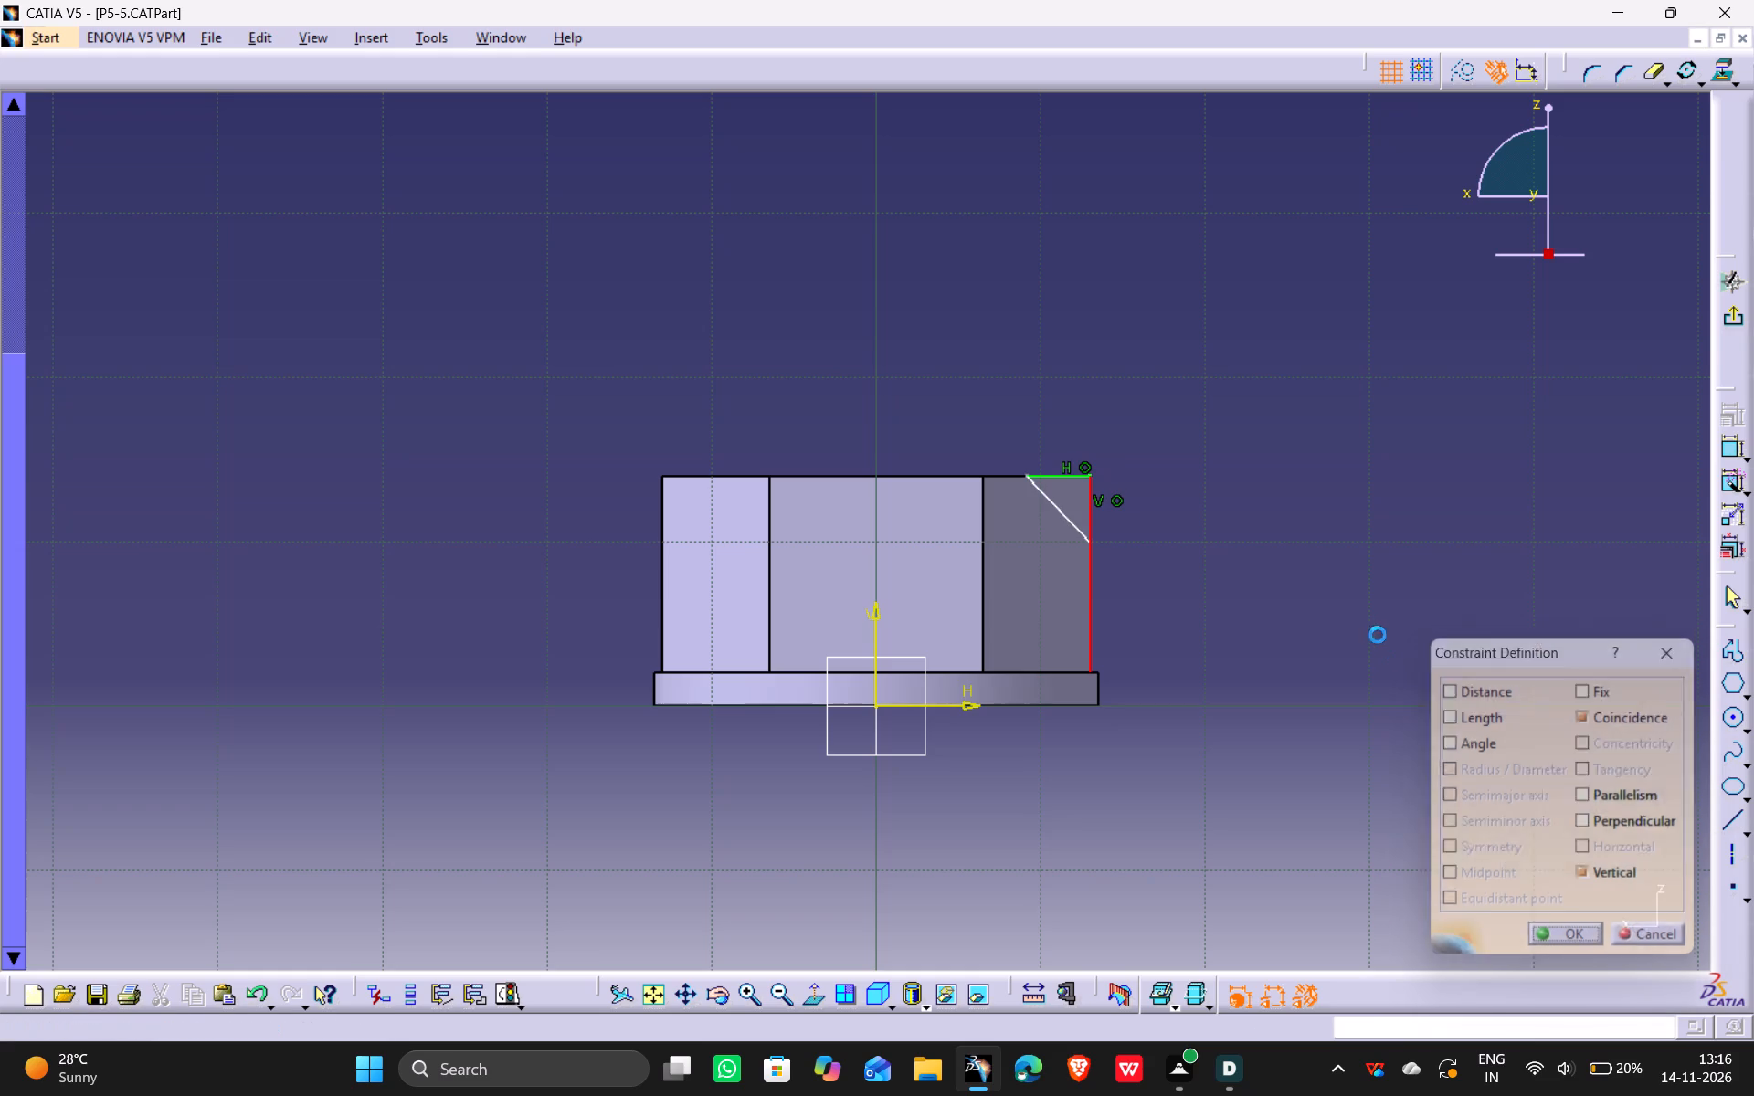
left_click(1371, 618)
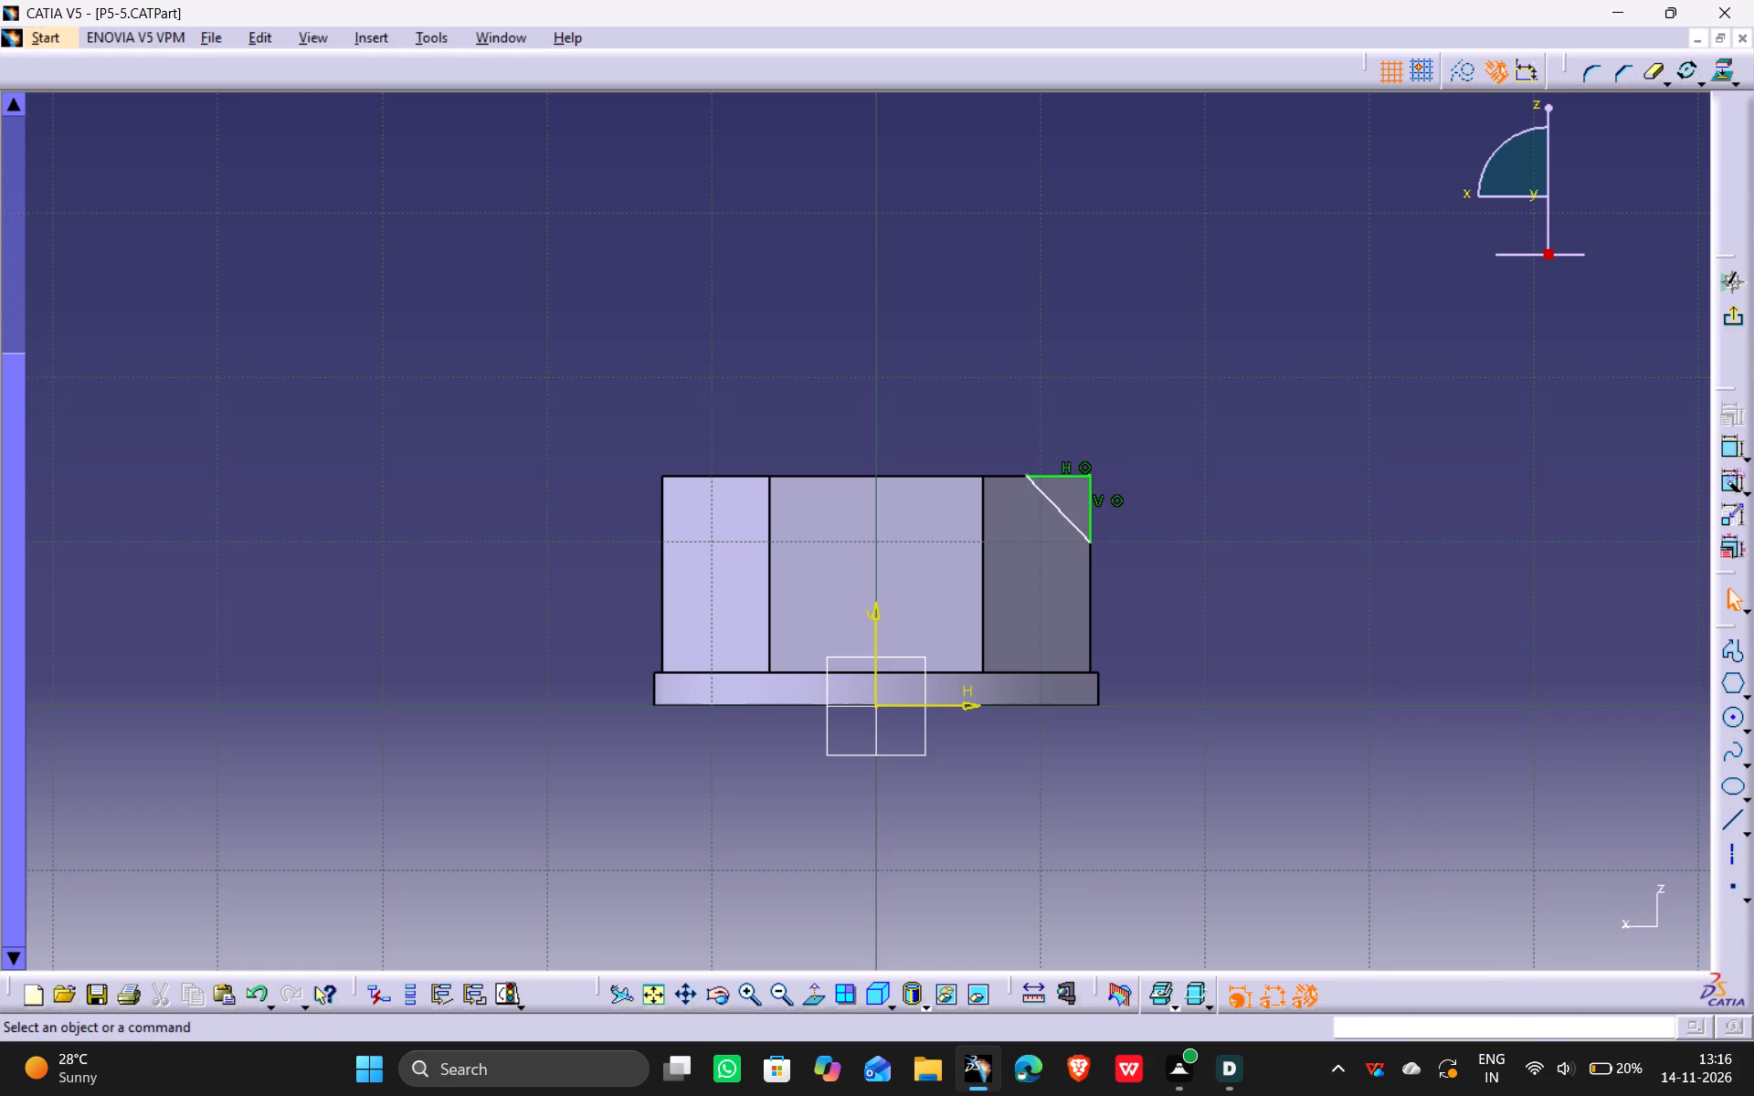
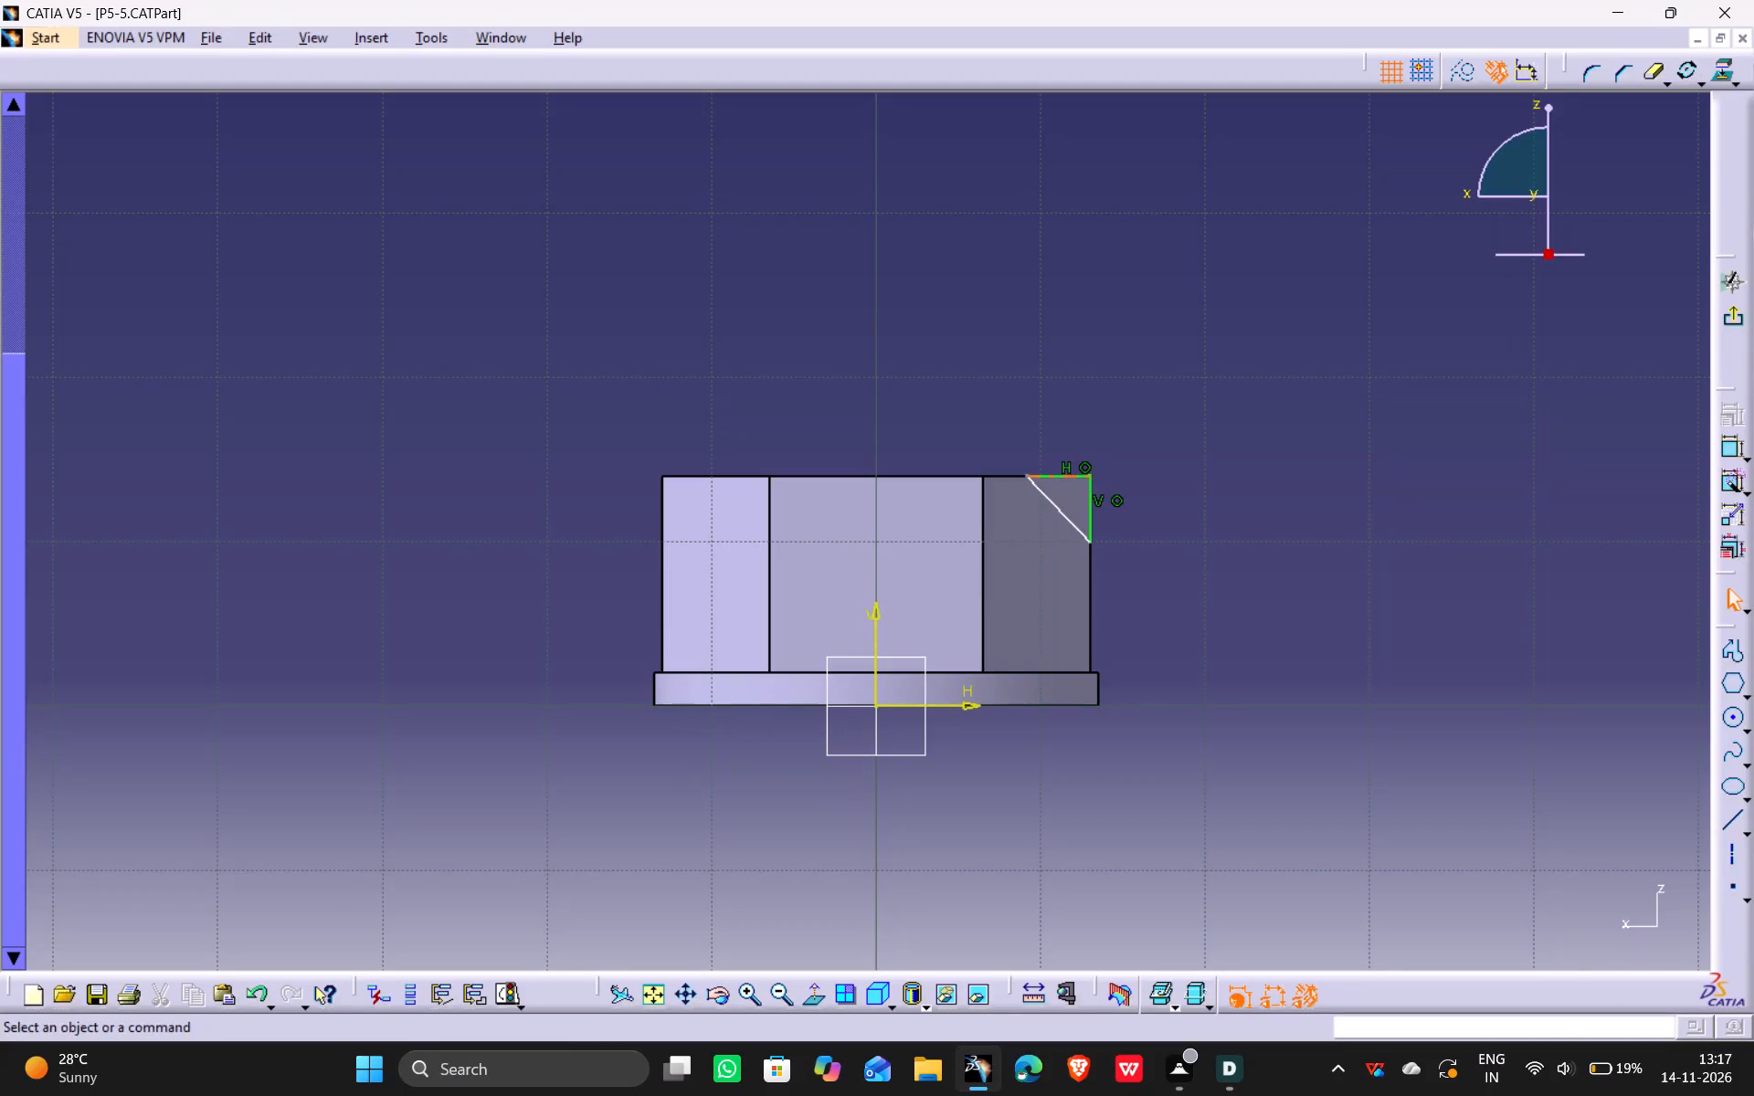
Dimension the triangle's vertical line at the nut's top outer corner and set its length to 3 mm.
middle_click_drag(1004, 842, 999, 709, "ctrl")
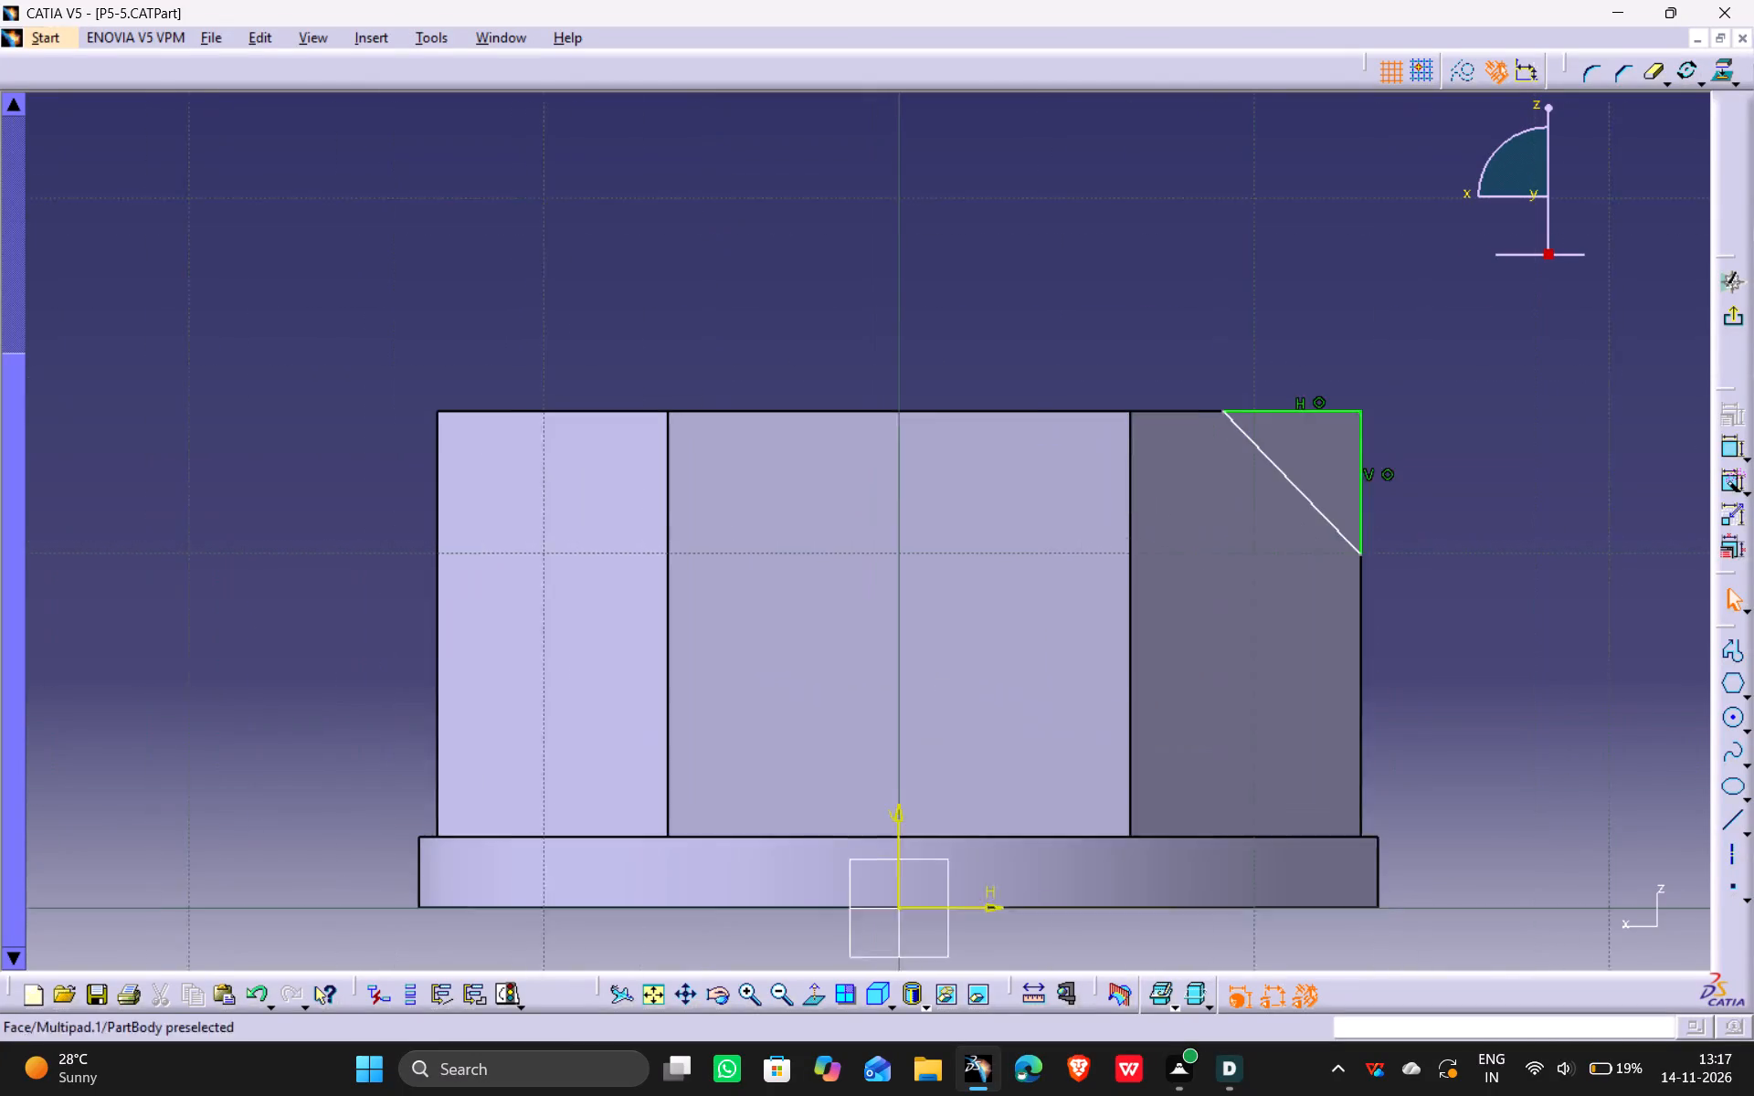
middle_click_drag(1174, 548, 893, 601)
left_click(1102, 531)
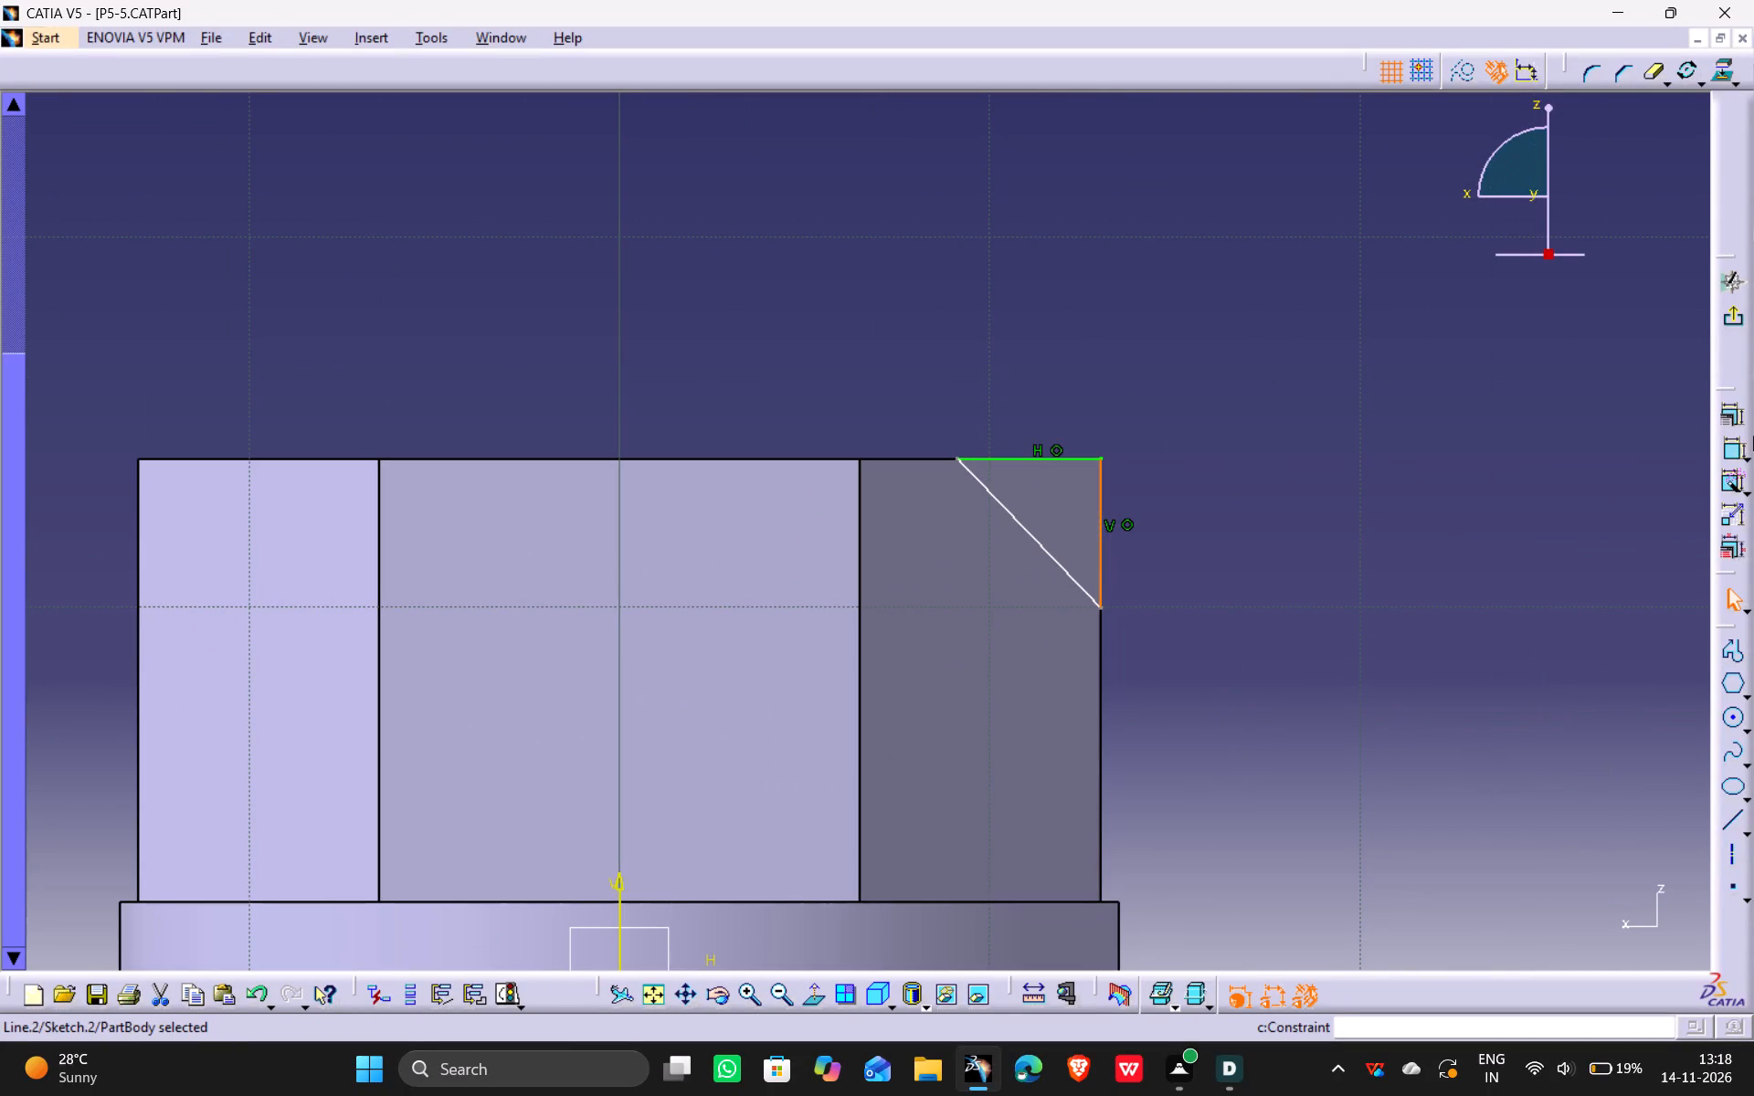
left_click(1734, 454)
left_click(1344, 385)
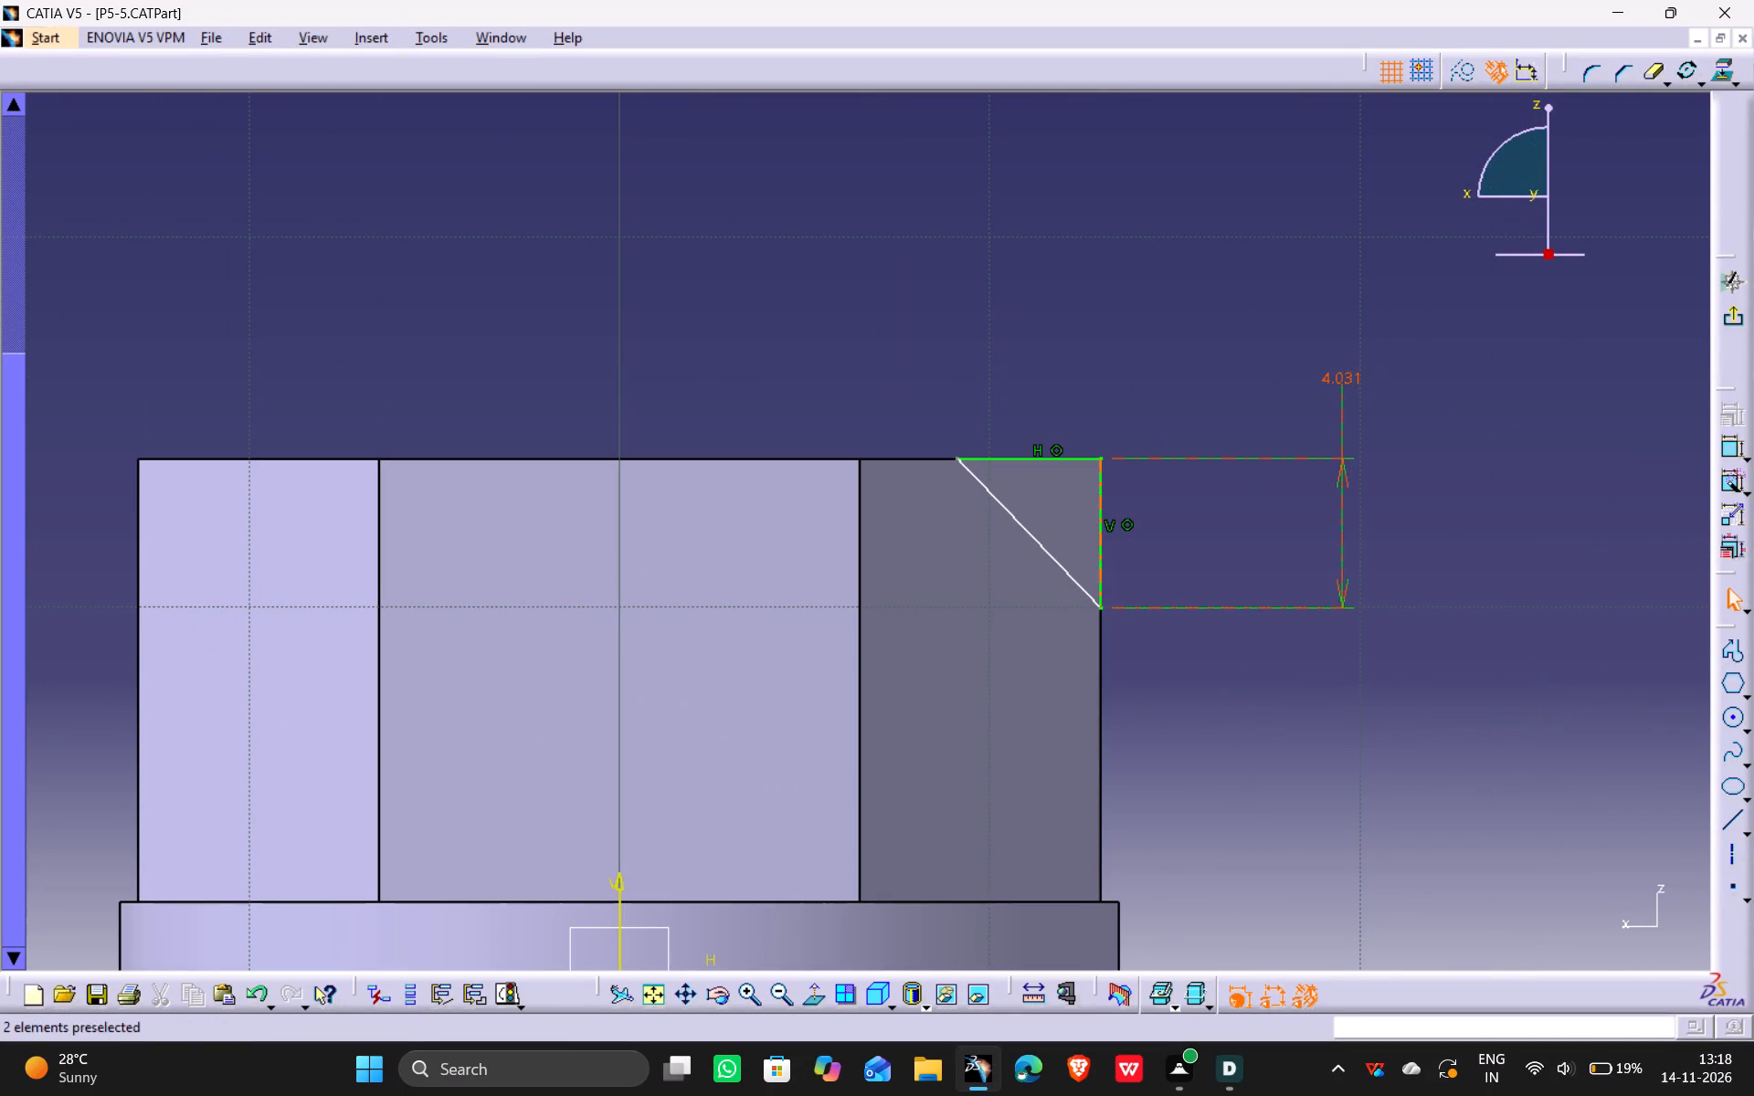
double_click(1350, 376)
key("3")
key("Return")
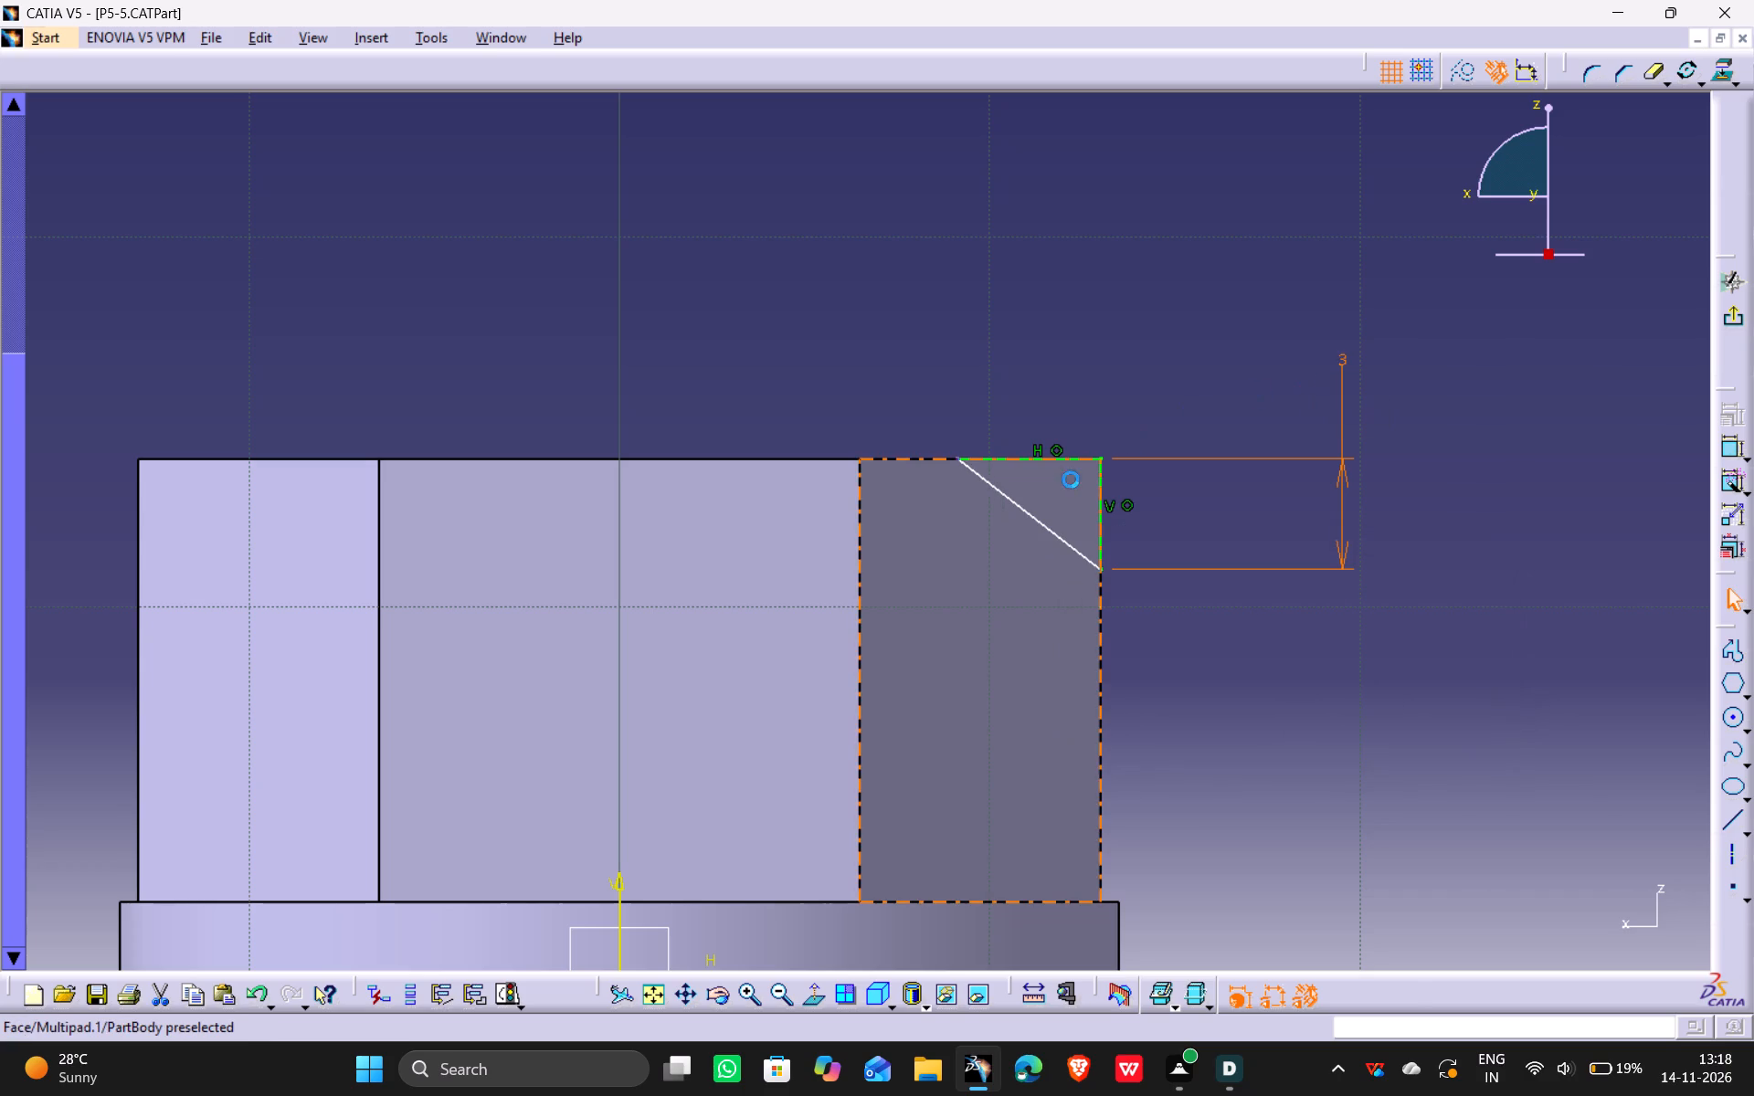
Dimension the triangle's horizontal line, set its length to 3 mm, and exit the sketch.
left_click(1070, 460)
left_click(1732, 455)
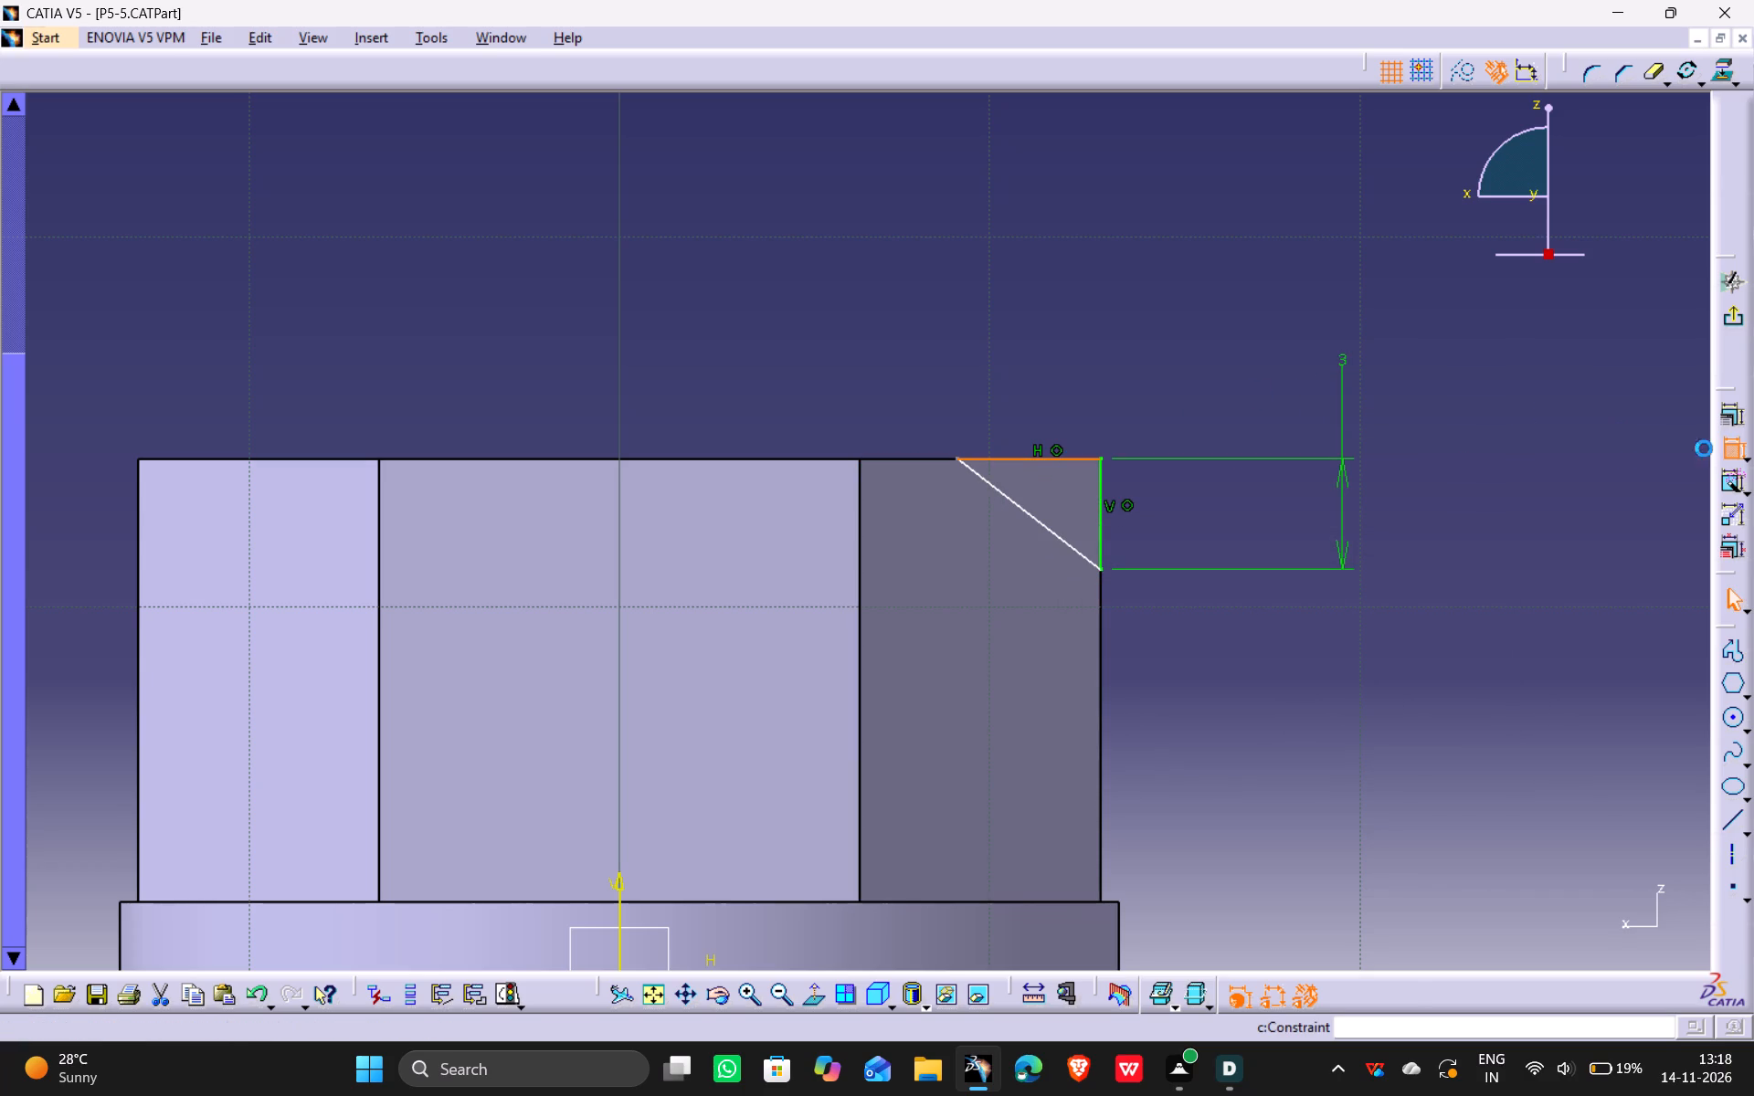
left_click(1237, 378)
double_click(1223, 367)
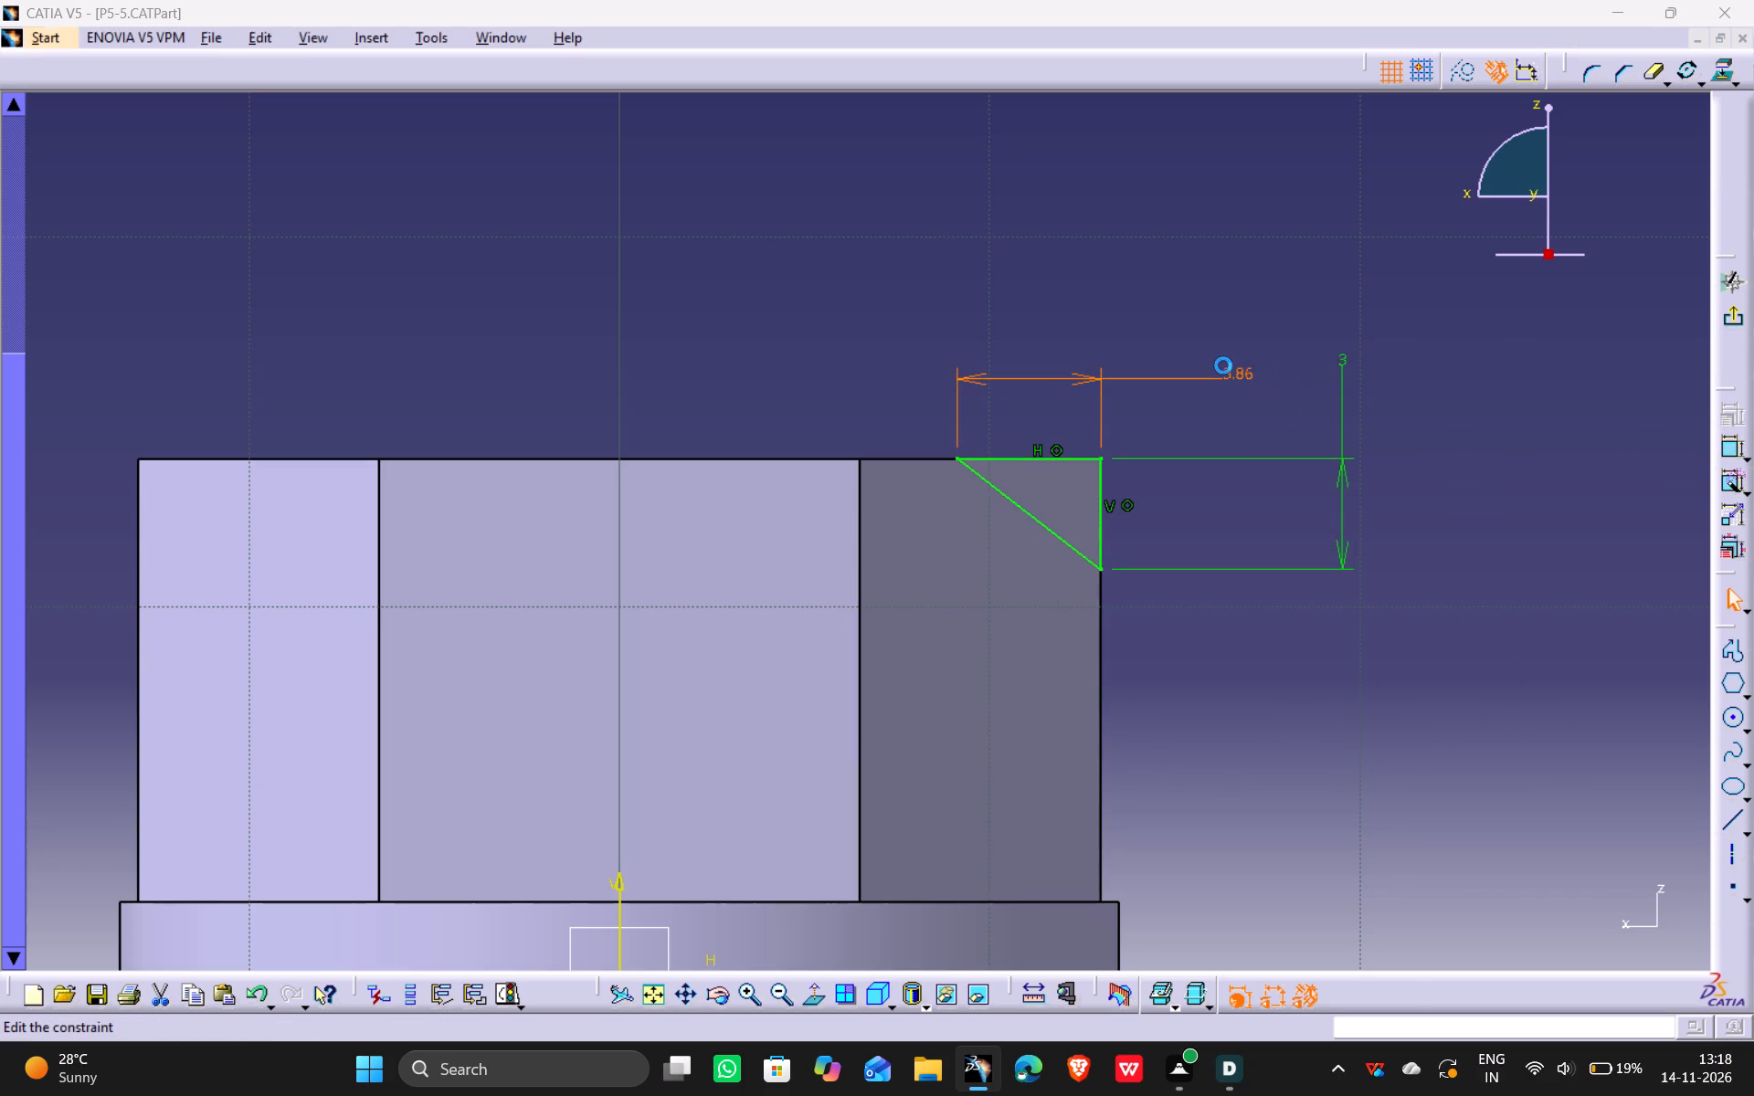
key("3")
key("Return")
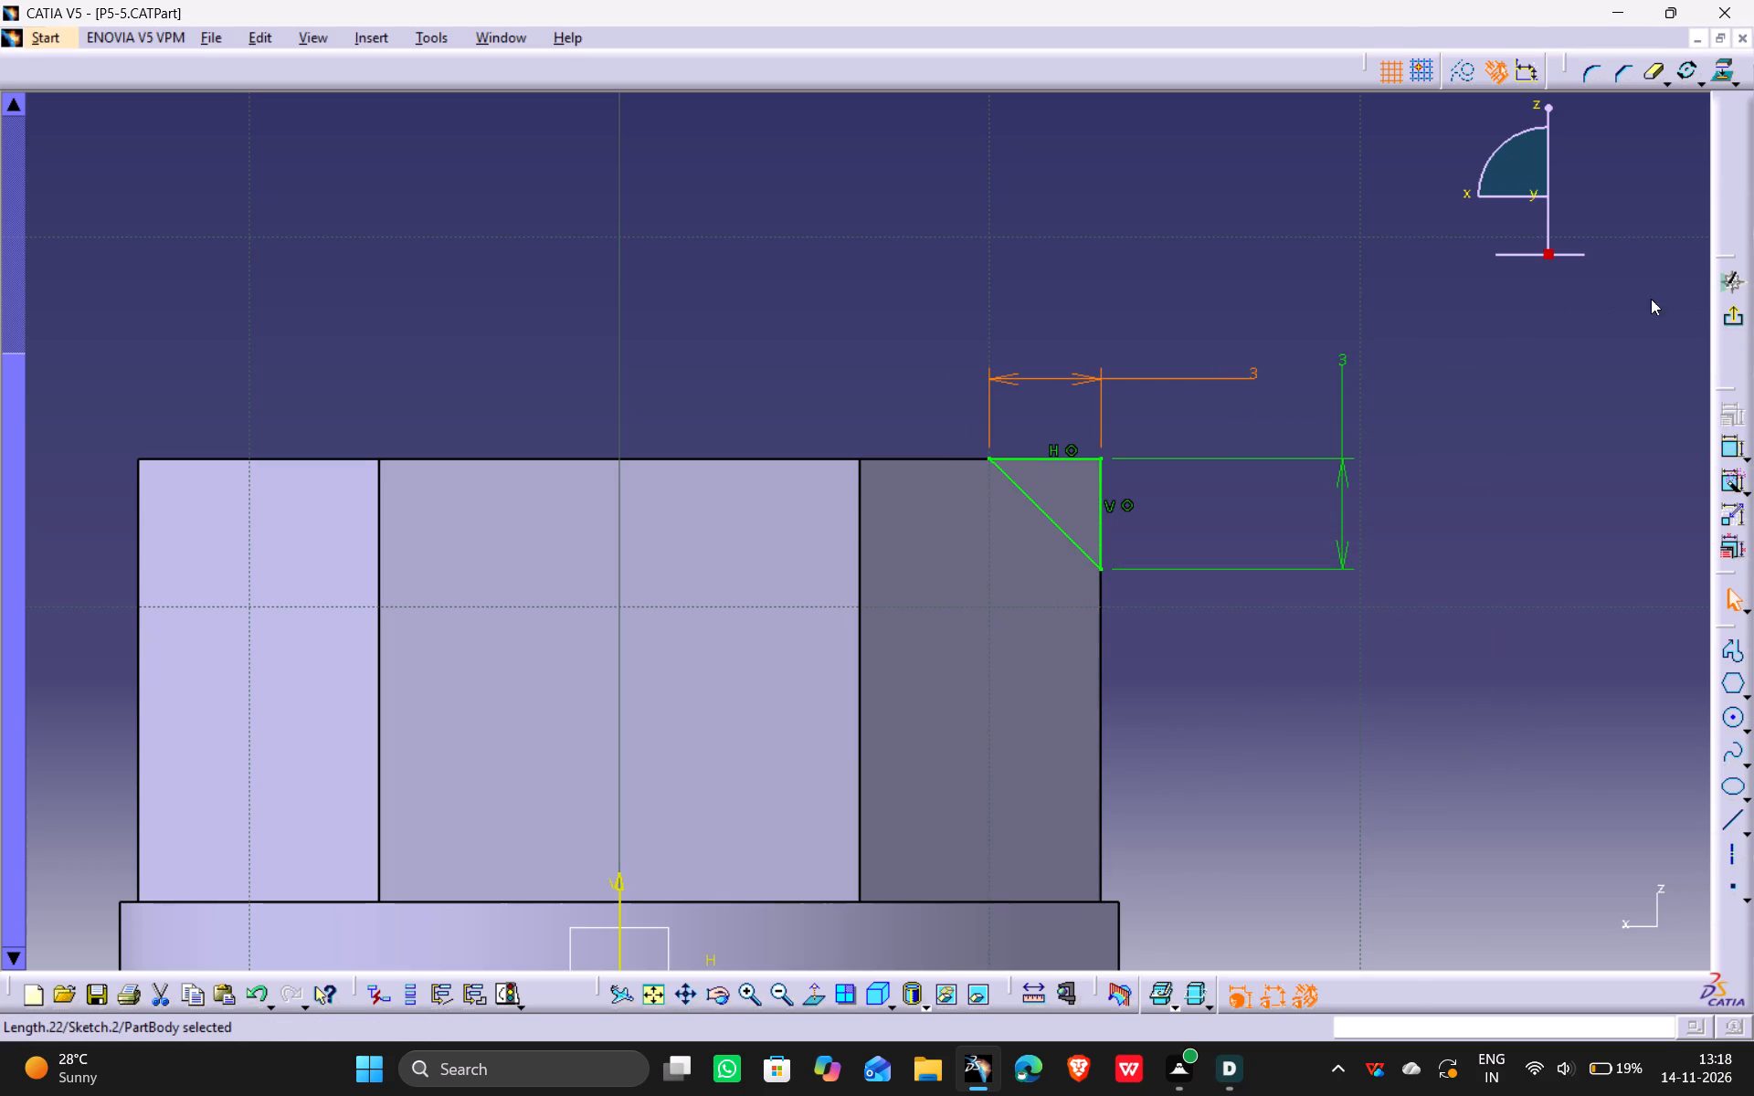
left_click(1728, 316)
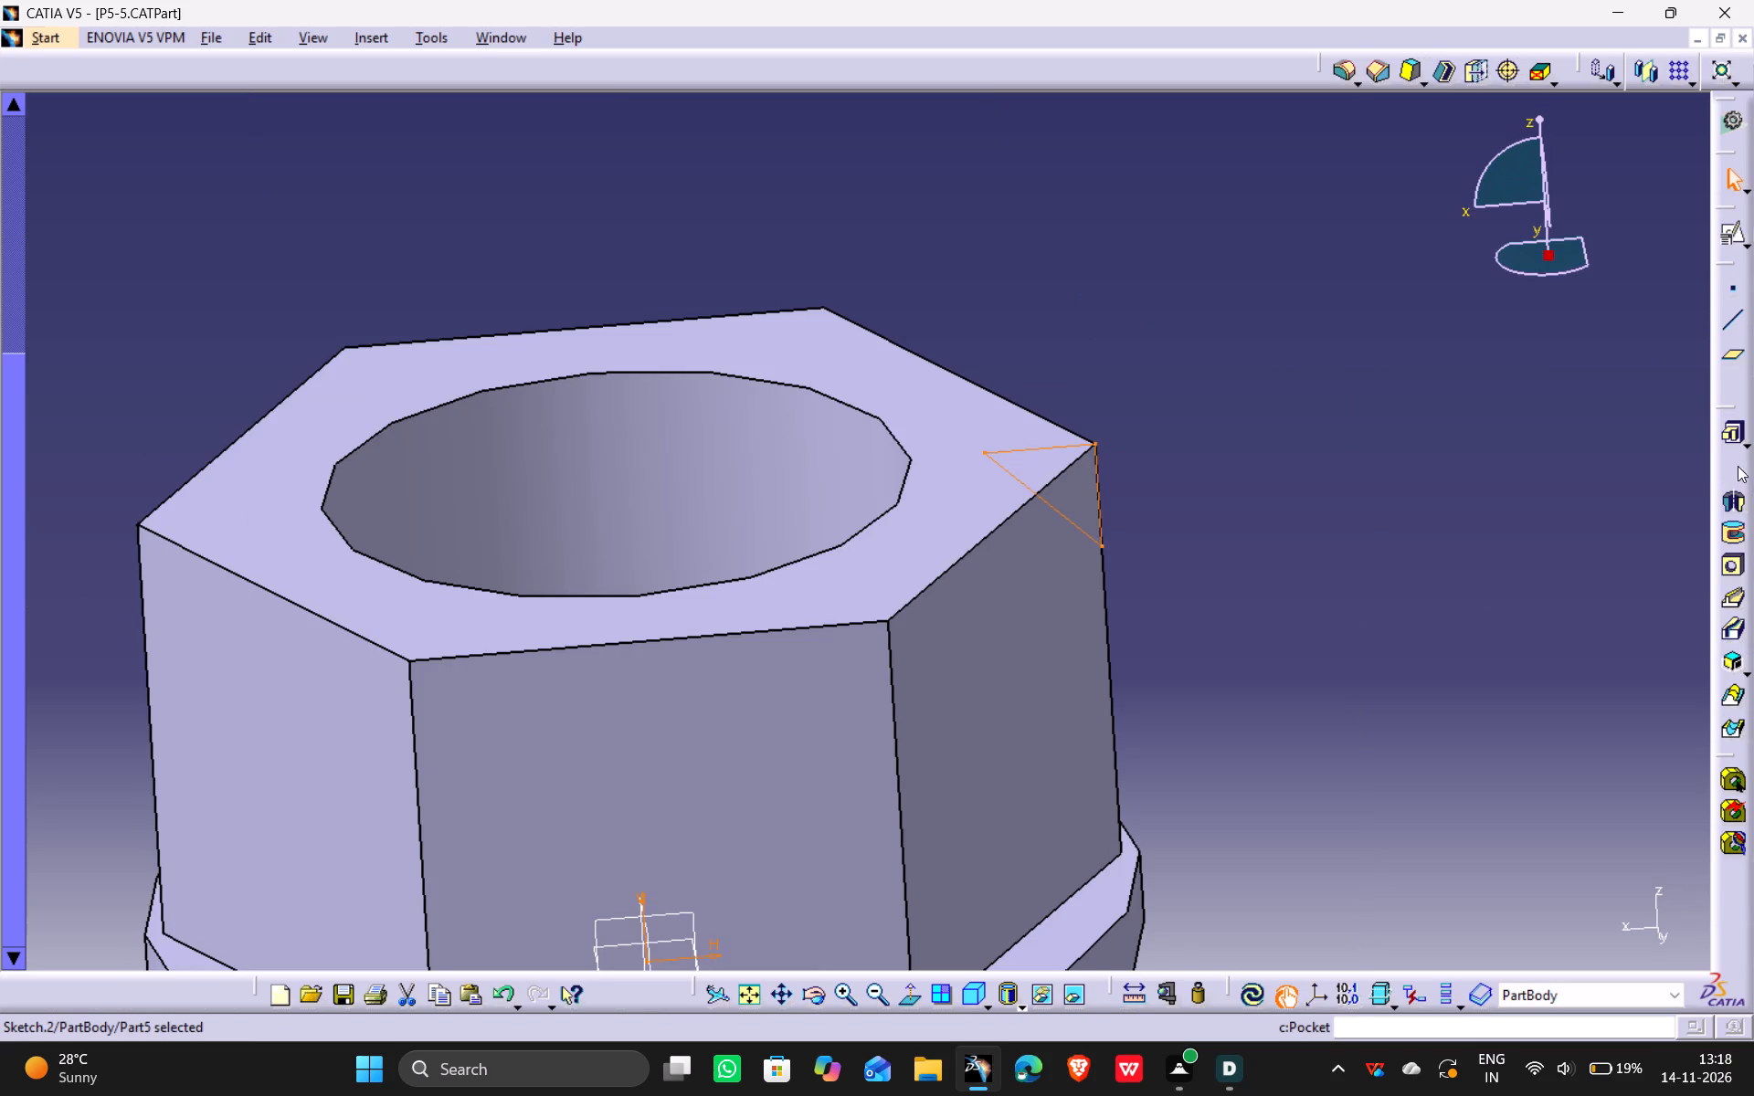
Start a 360-degree Groove of the triangular profile around the nut's central bore axis and preview it.
left_click(1732, 532)
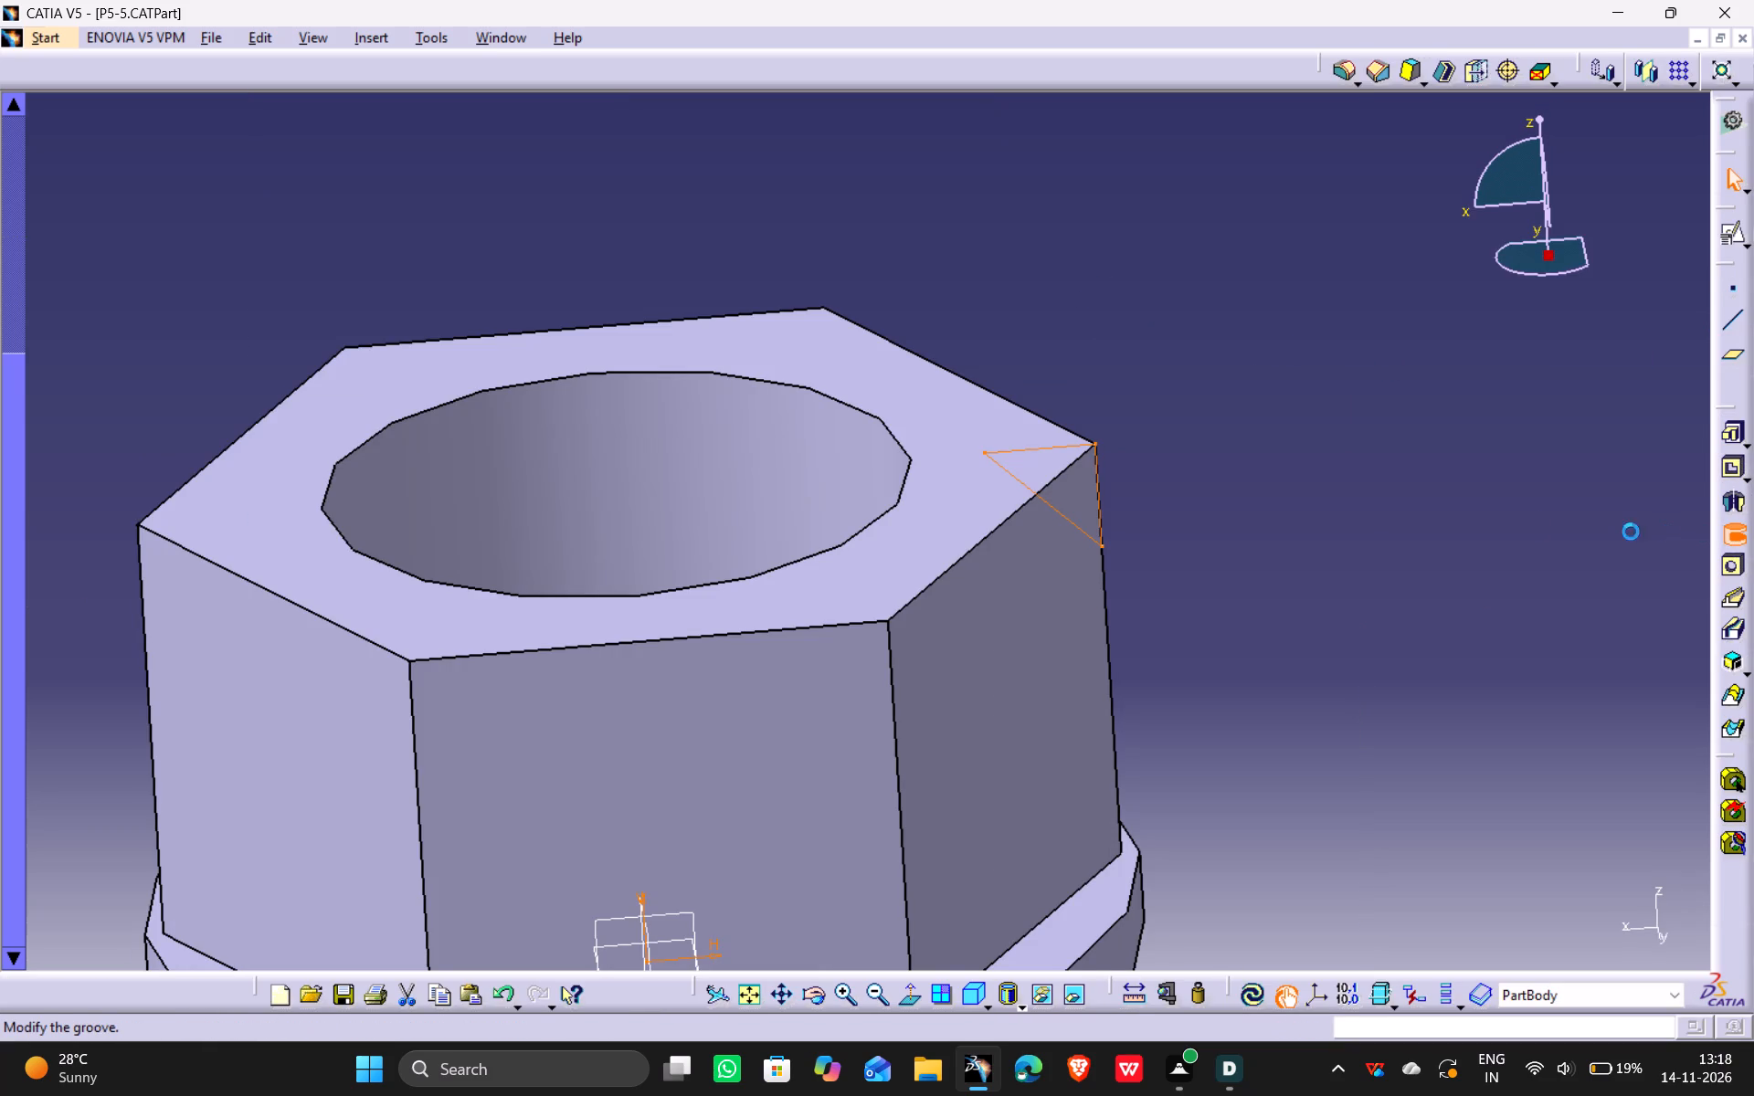
middle_click_drag(931, 266, 953, 349, "ctrl")
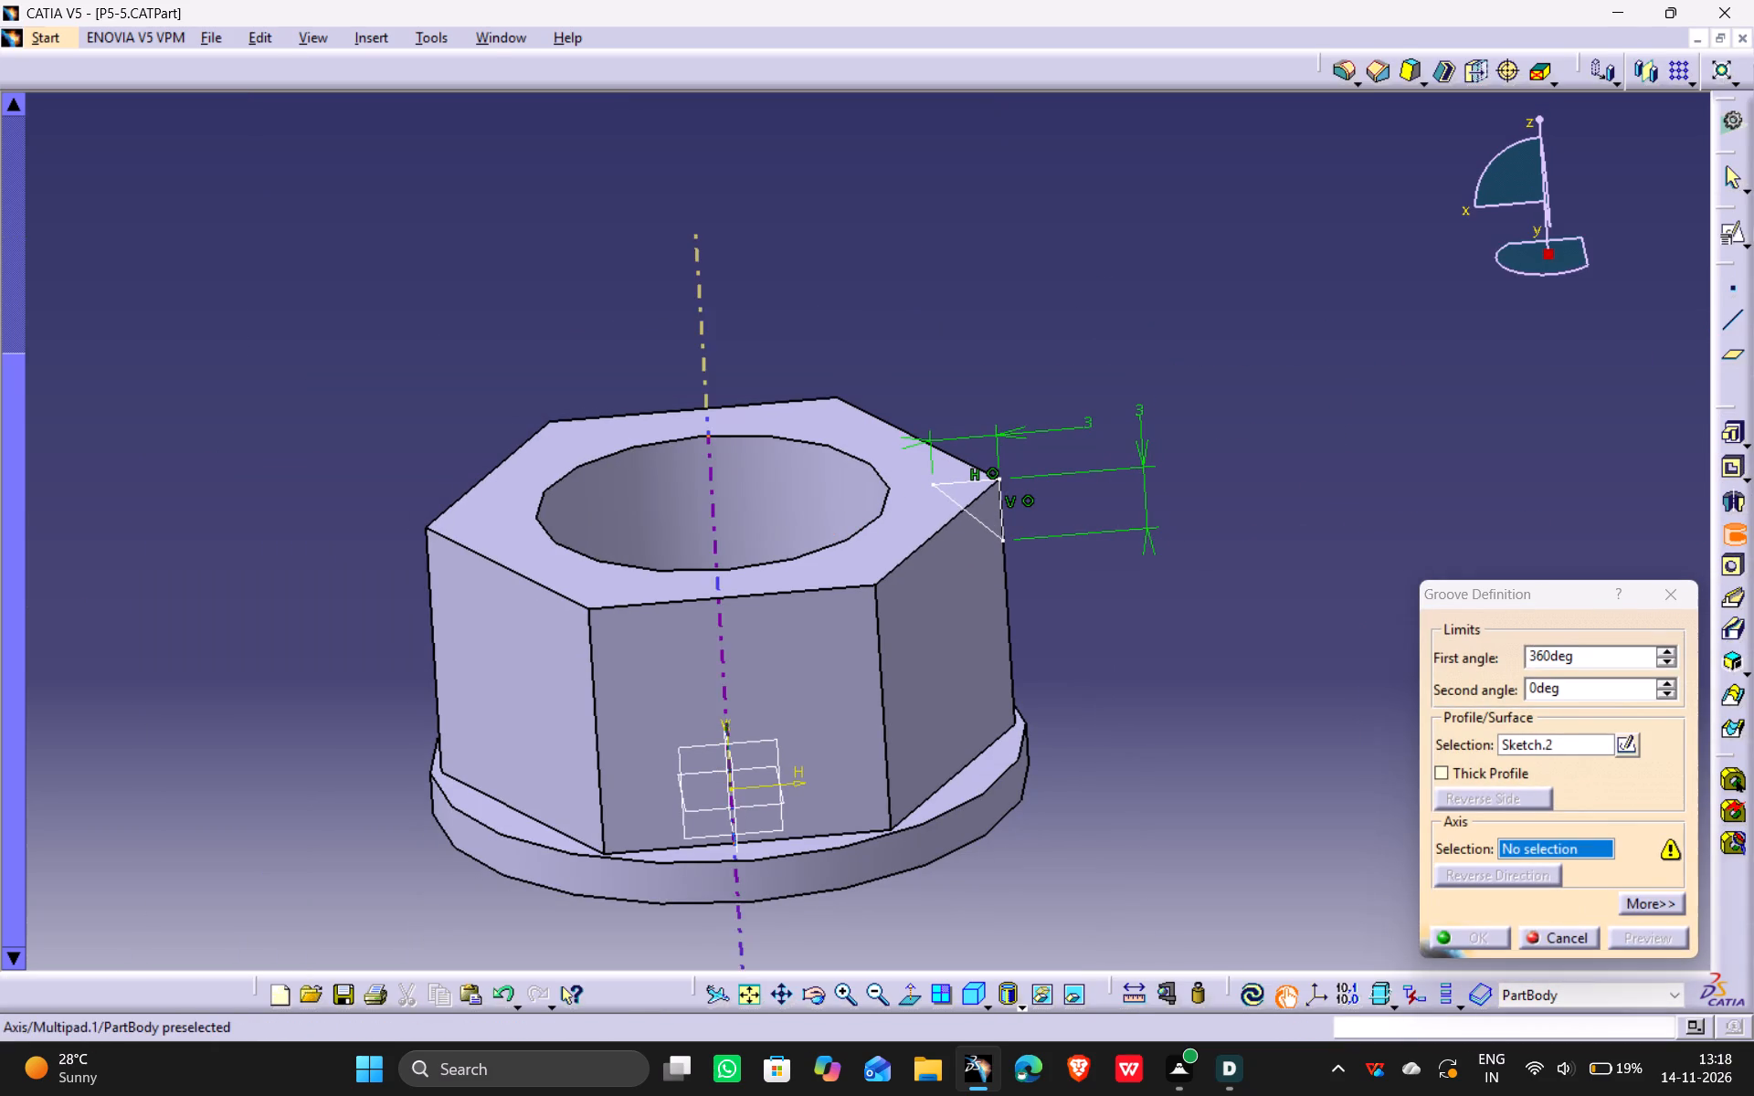
left_click(770, 482)
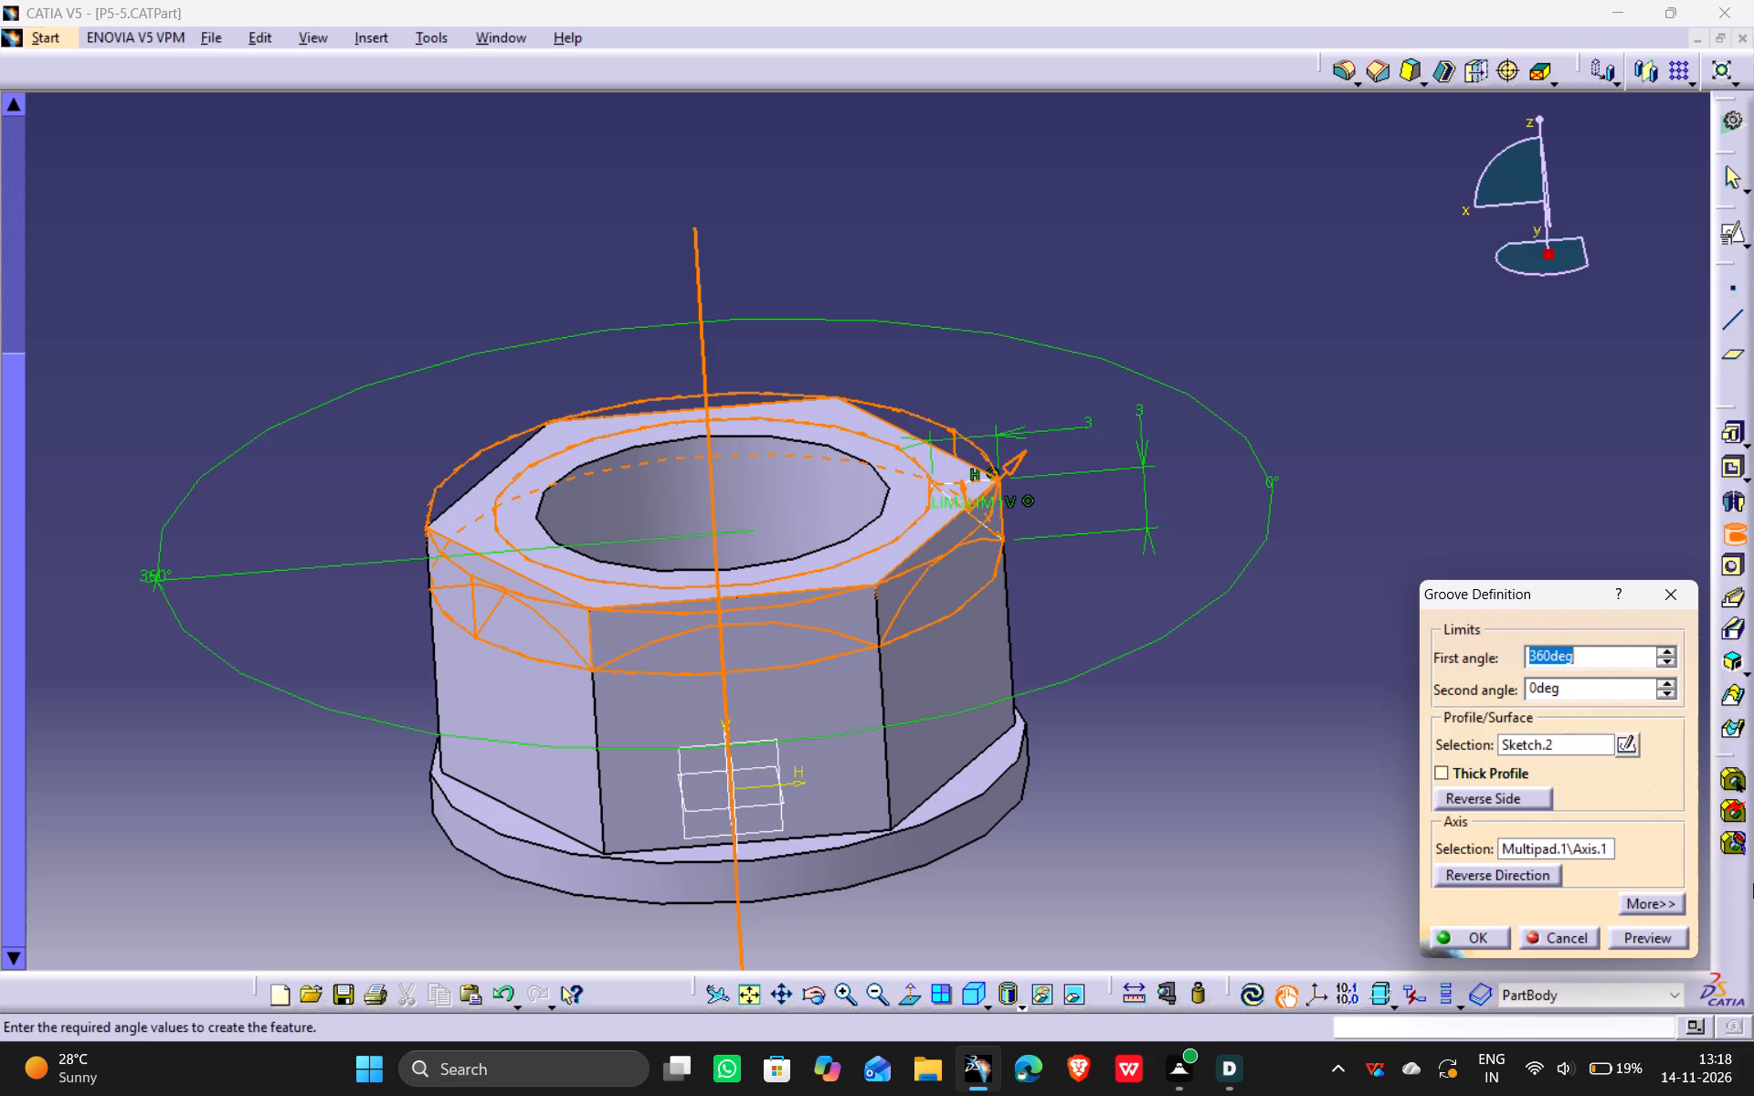
left_click(1645, 936)
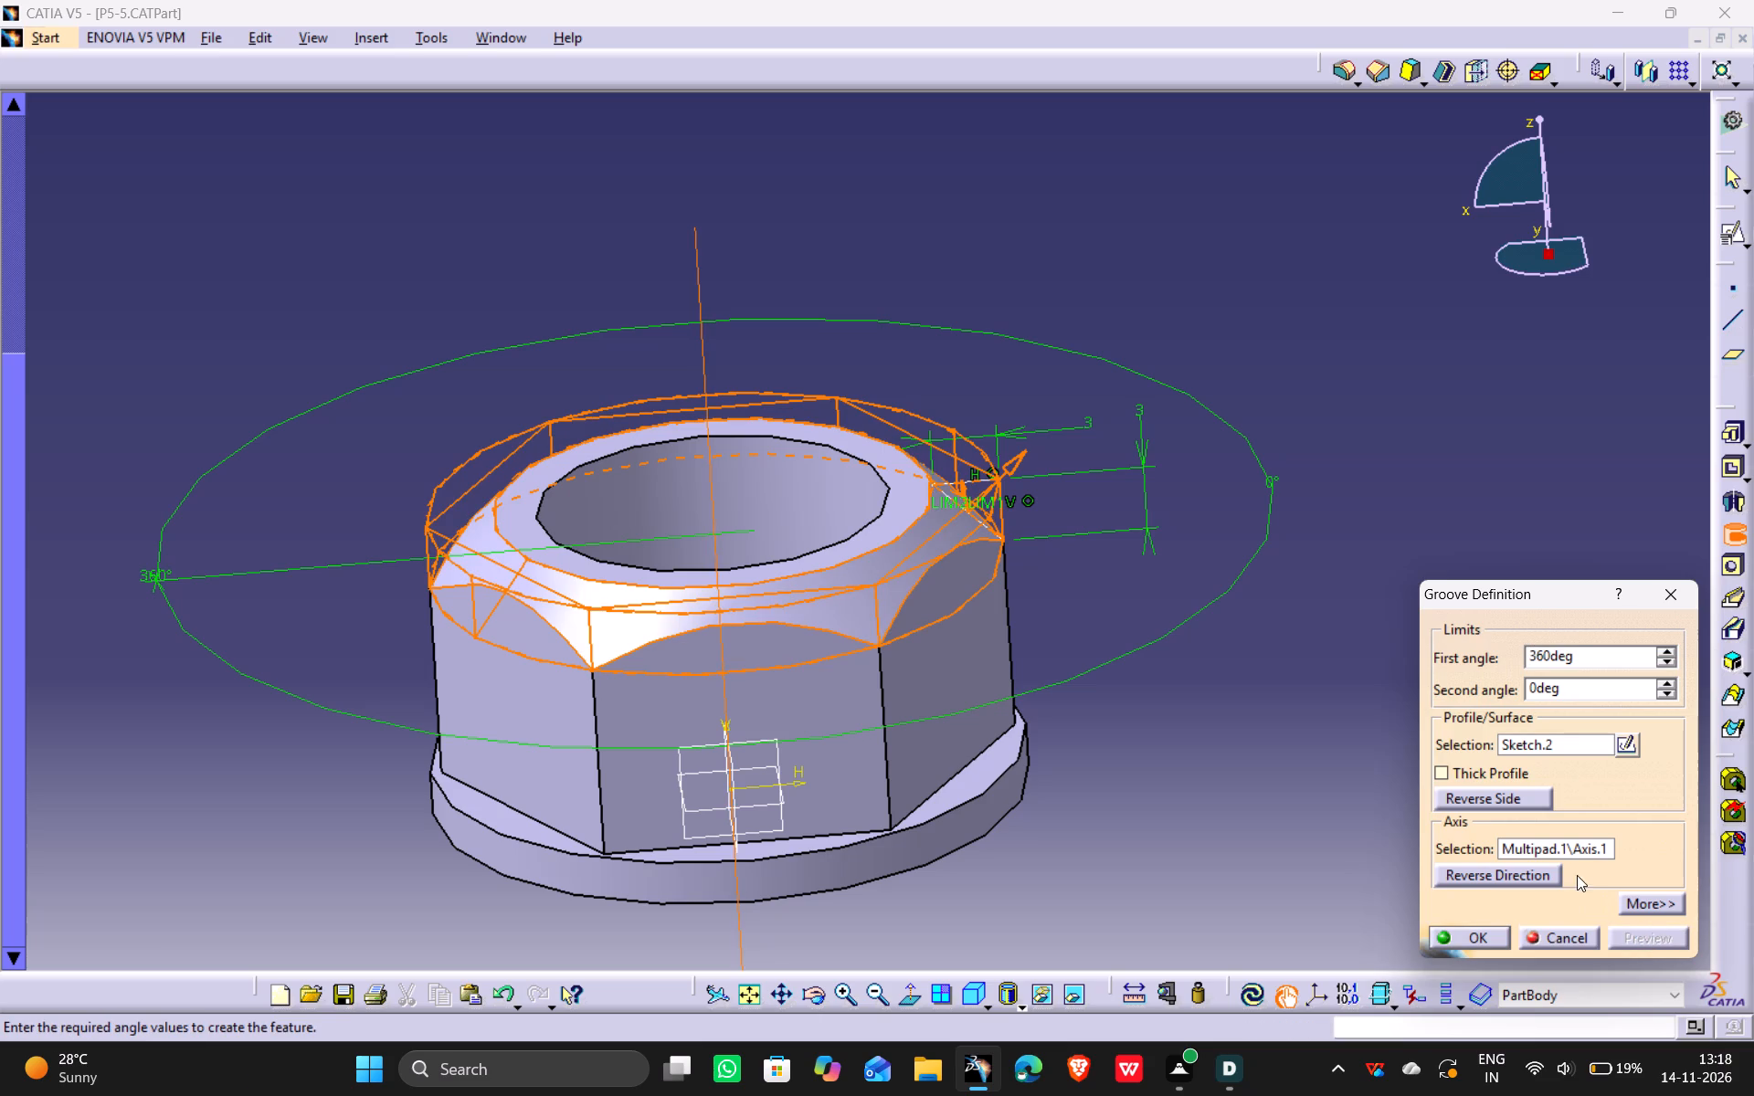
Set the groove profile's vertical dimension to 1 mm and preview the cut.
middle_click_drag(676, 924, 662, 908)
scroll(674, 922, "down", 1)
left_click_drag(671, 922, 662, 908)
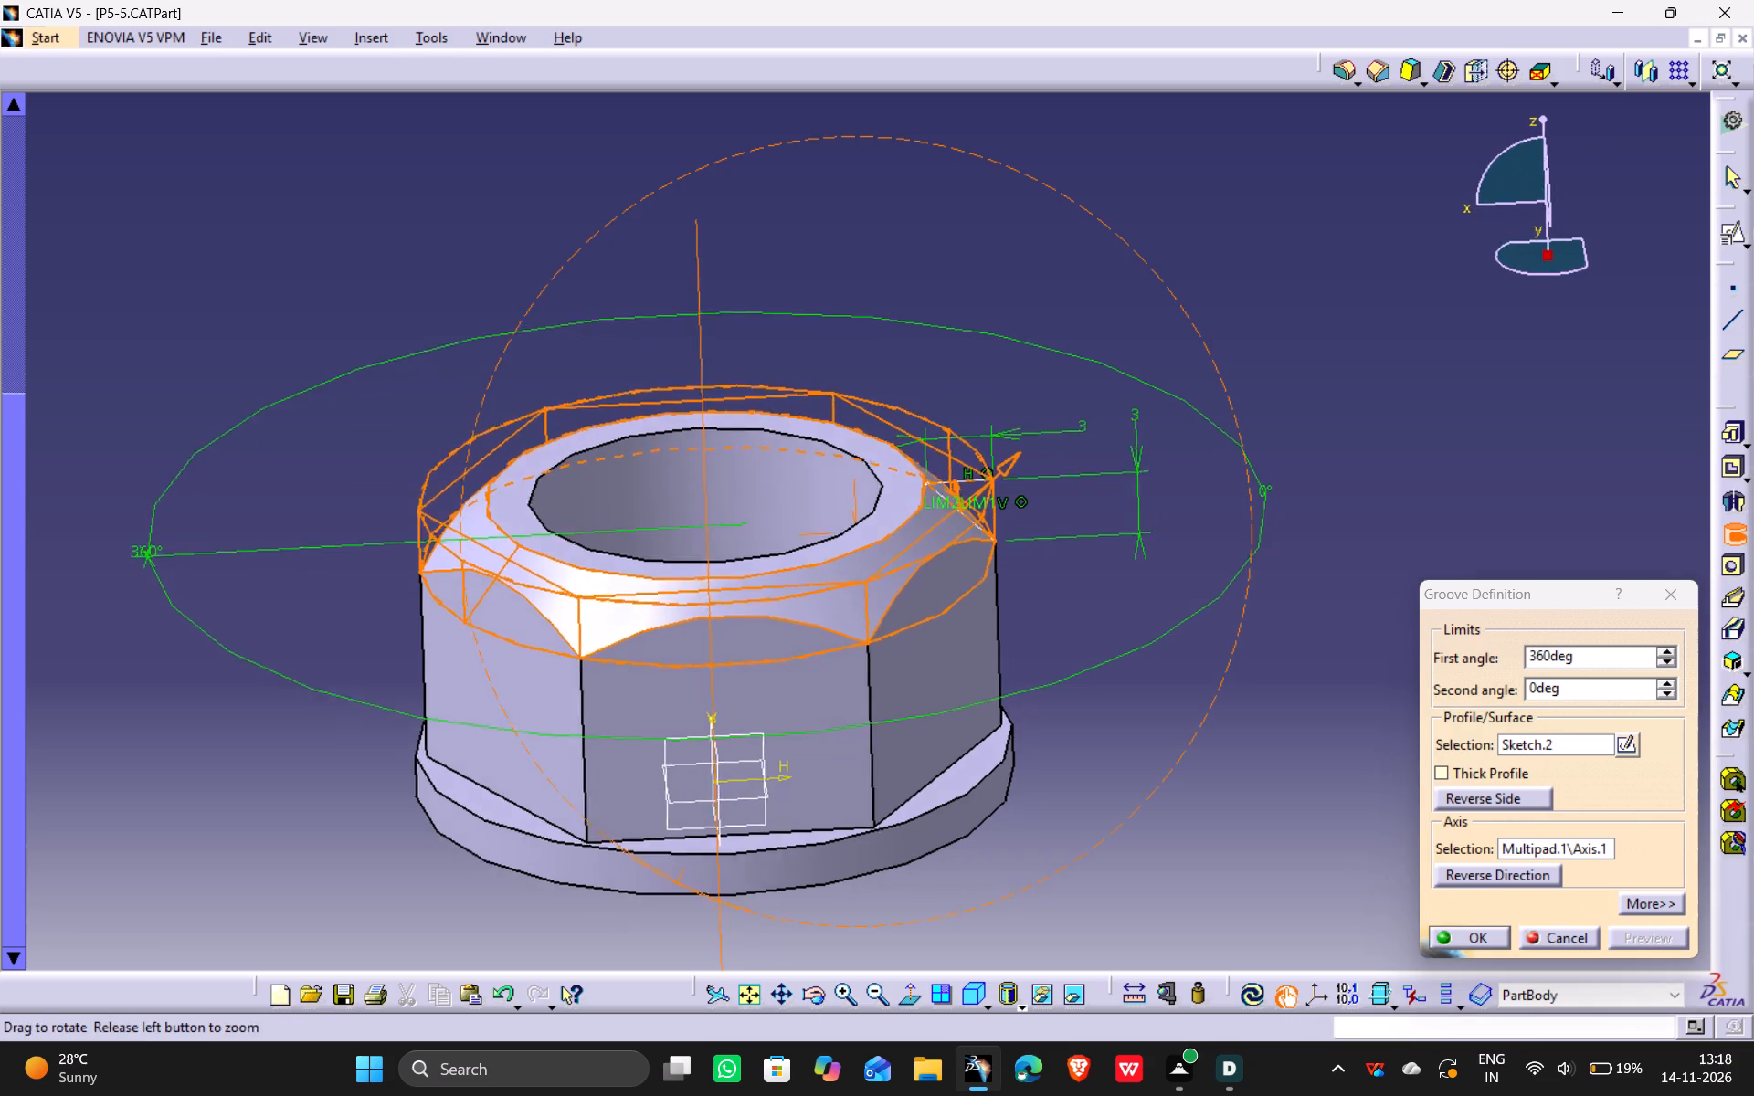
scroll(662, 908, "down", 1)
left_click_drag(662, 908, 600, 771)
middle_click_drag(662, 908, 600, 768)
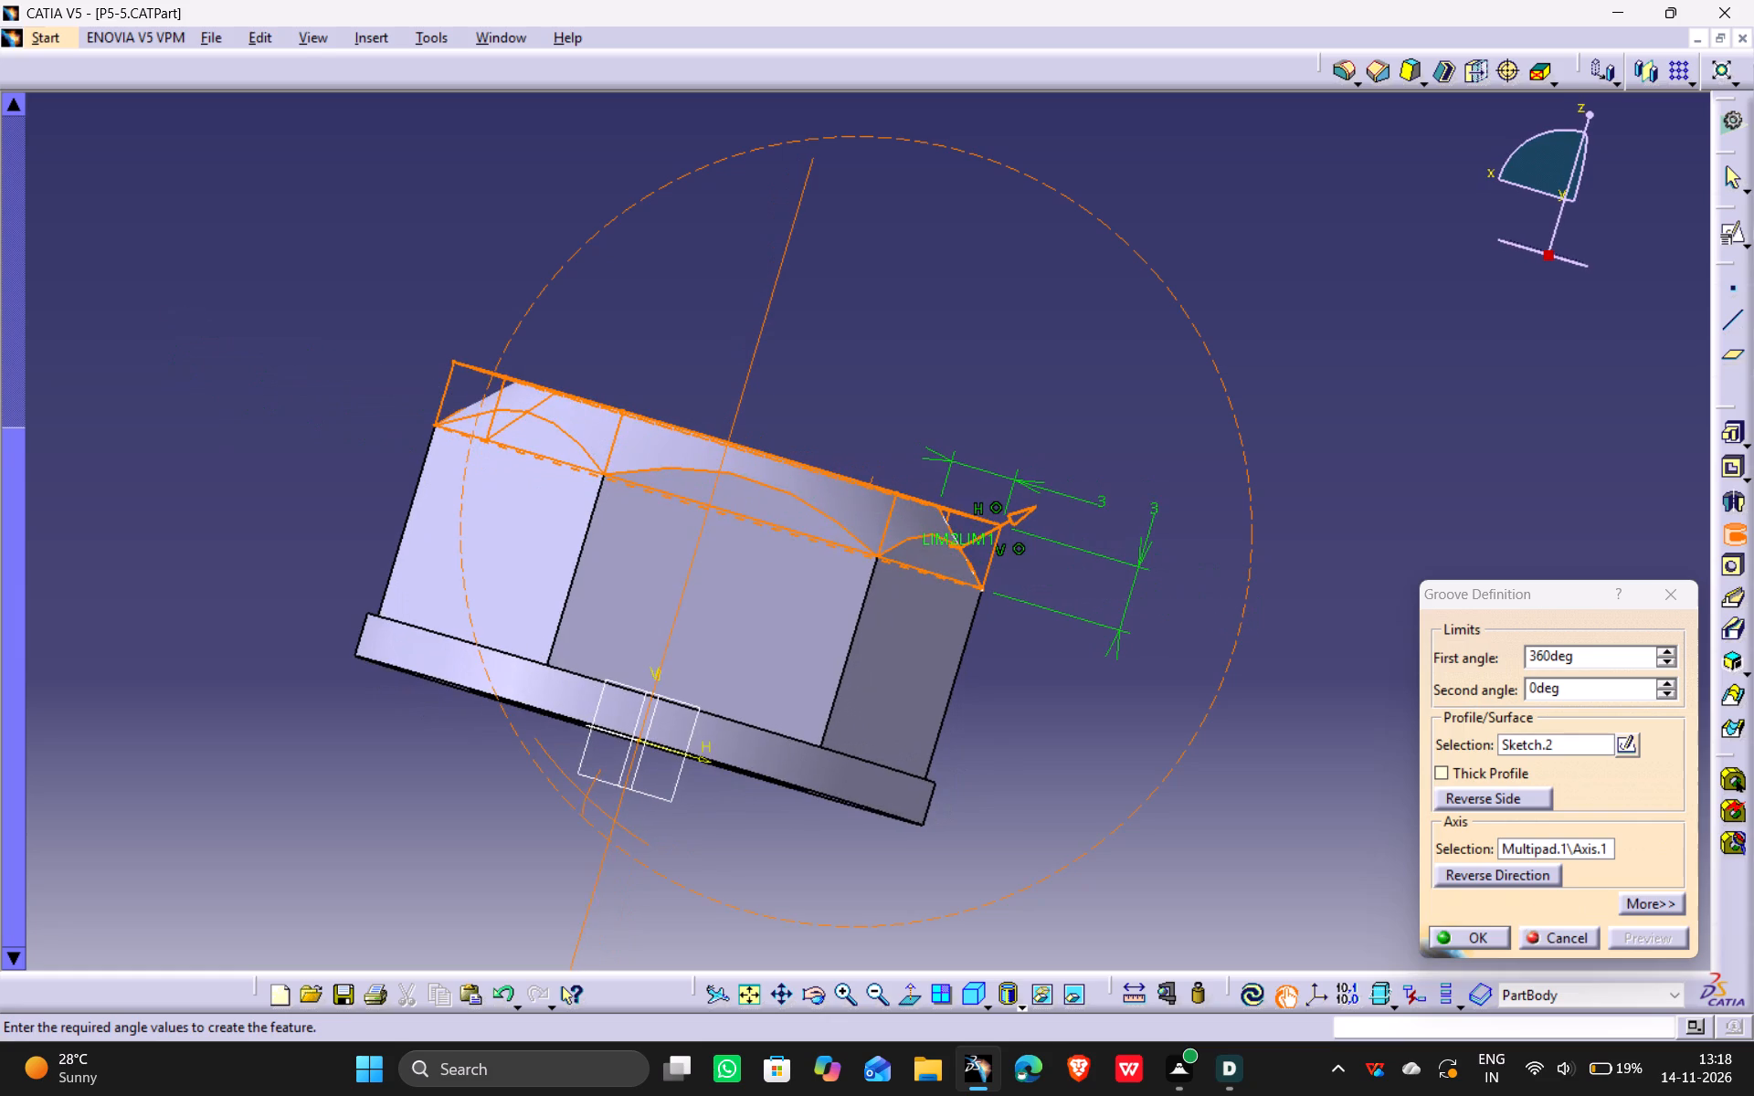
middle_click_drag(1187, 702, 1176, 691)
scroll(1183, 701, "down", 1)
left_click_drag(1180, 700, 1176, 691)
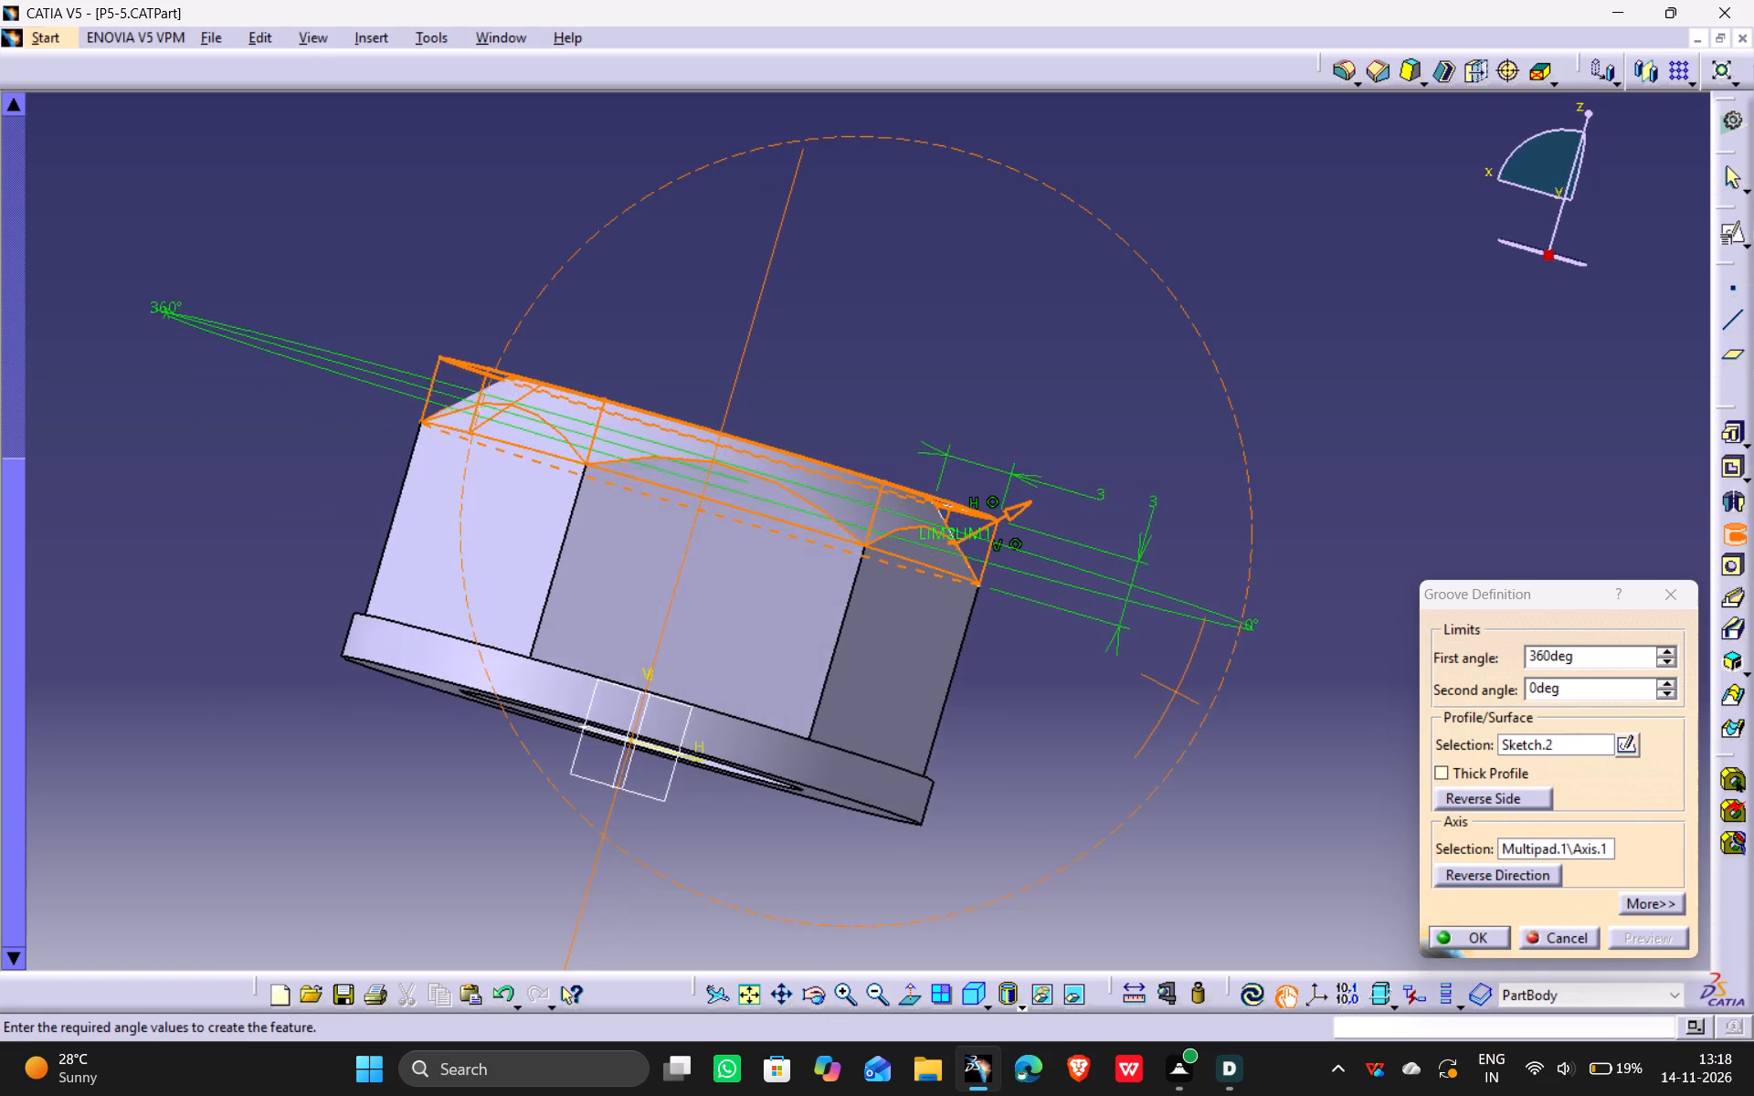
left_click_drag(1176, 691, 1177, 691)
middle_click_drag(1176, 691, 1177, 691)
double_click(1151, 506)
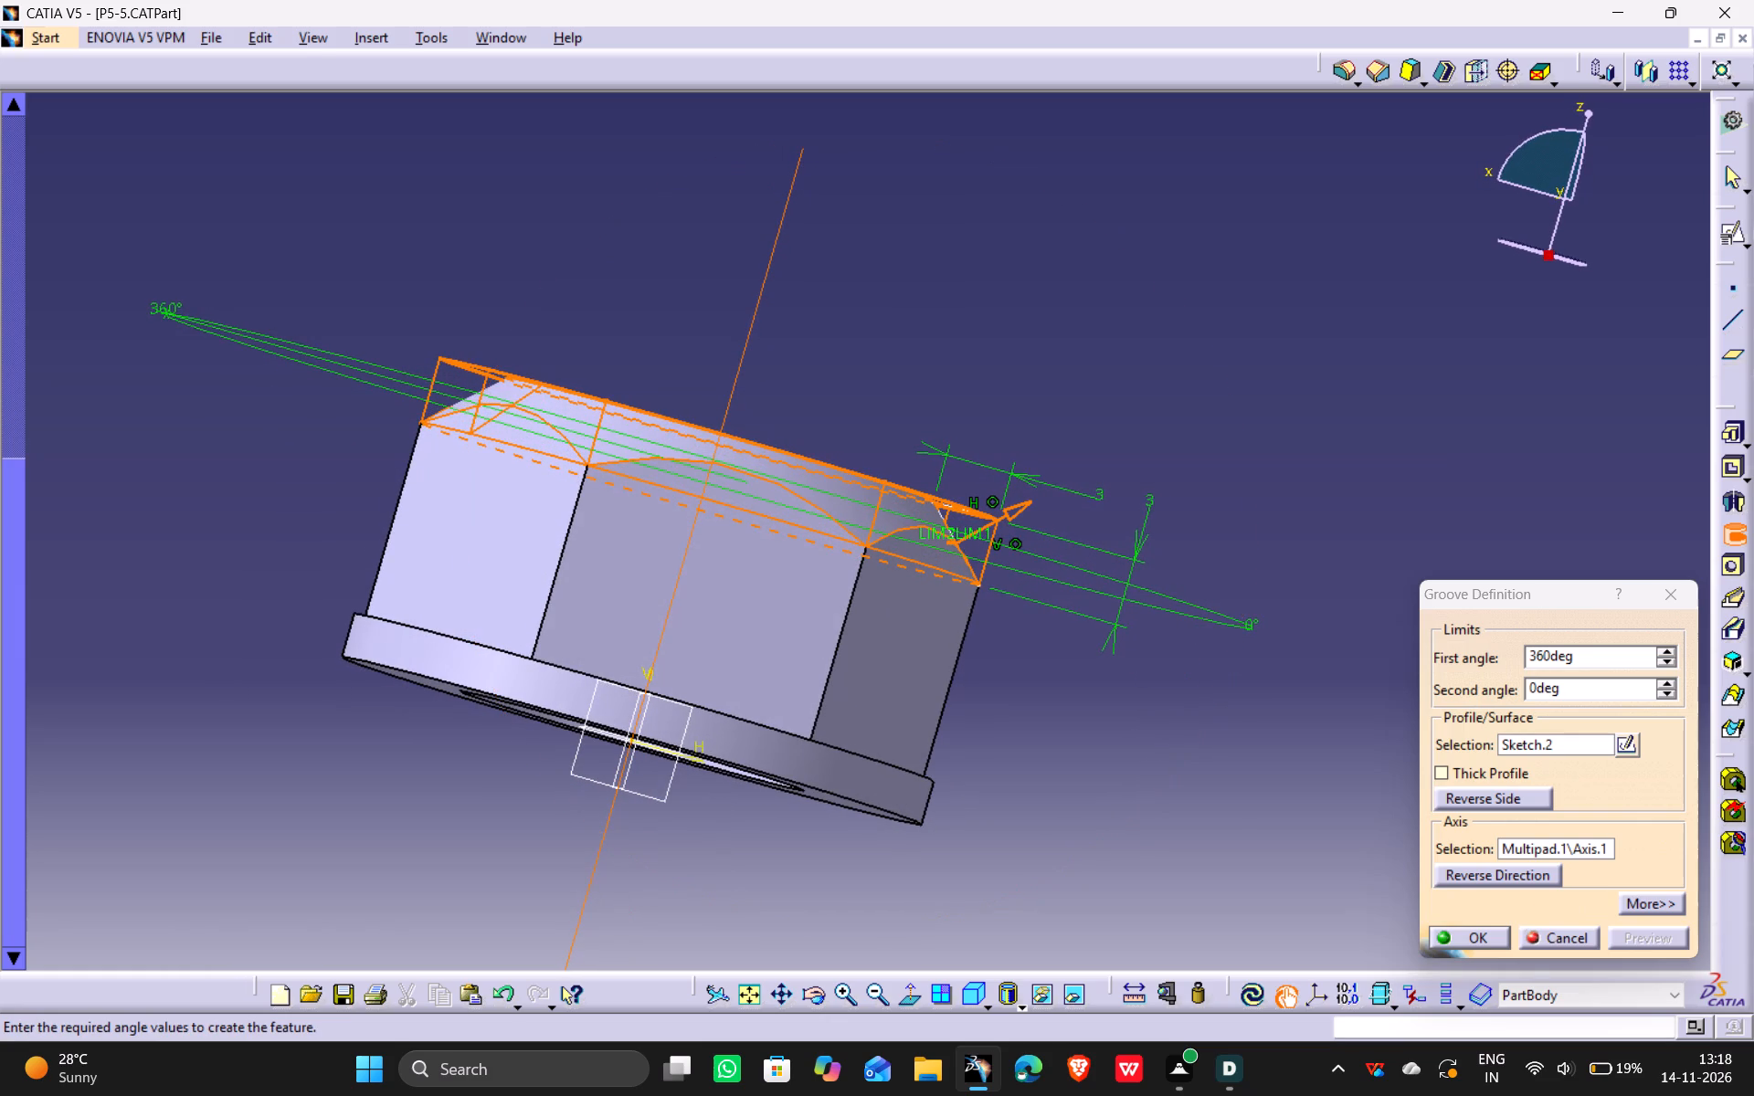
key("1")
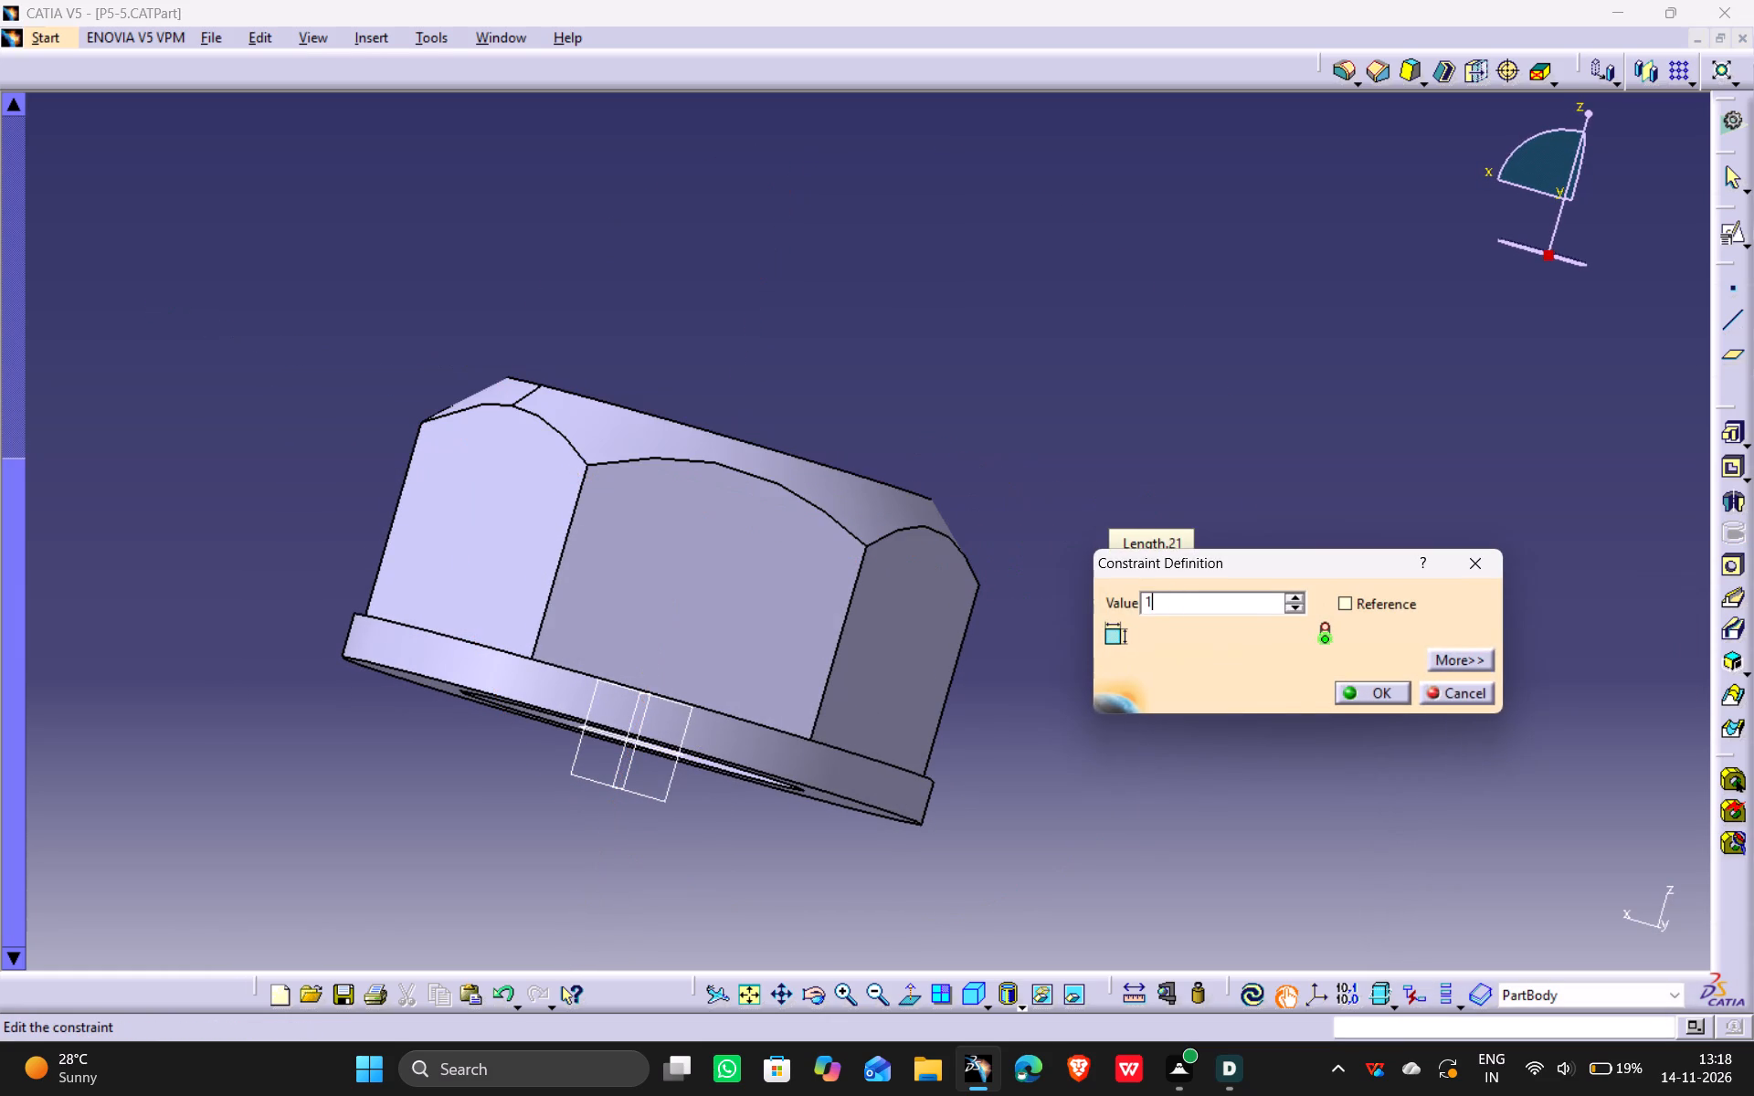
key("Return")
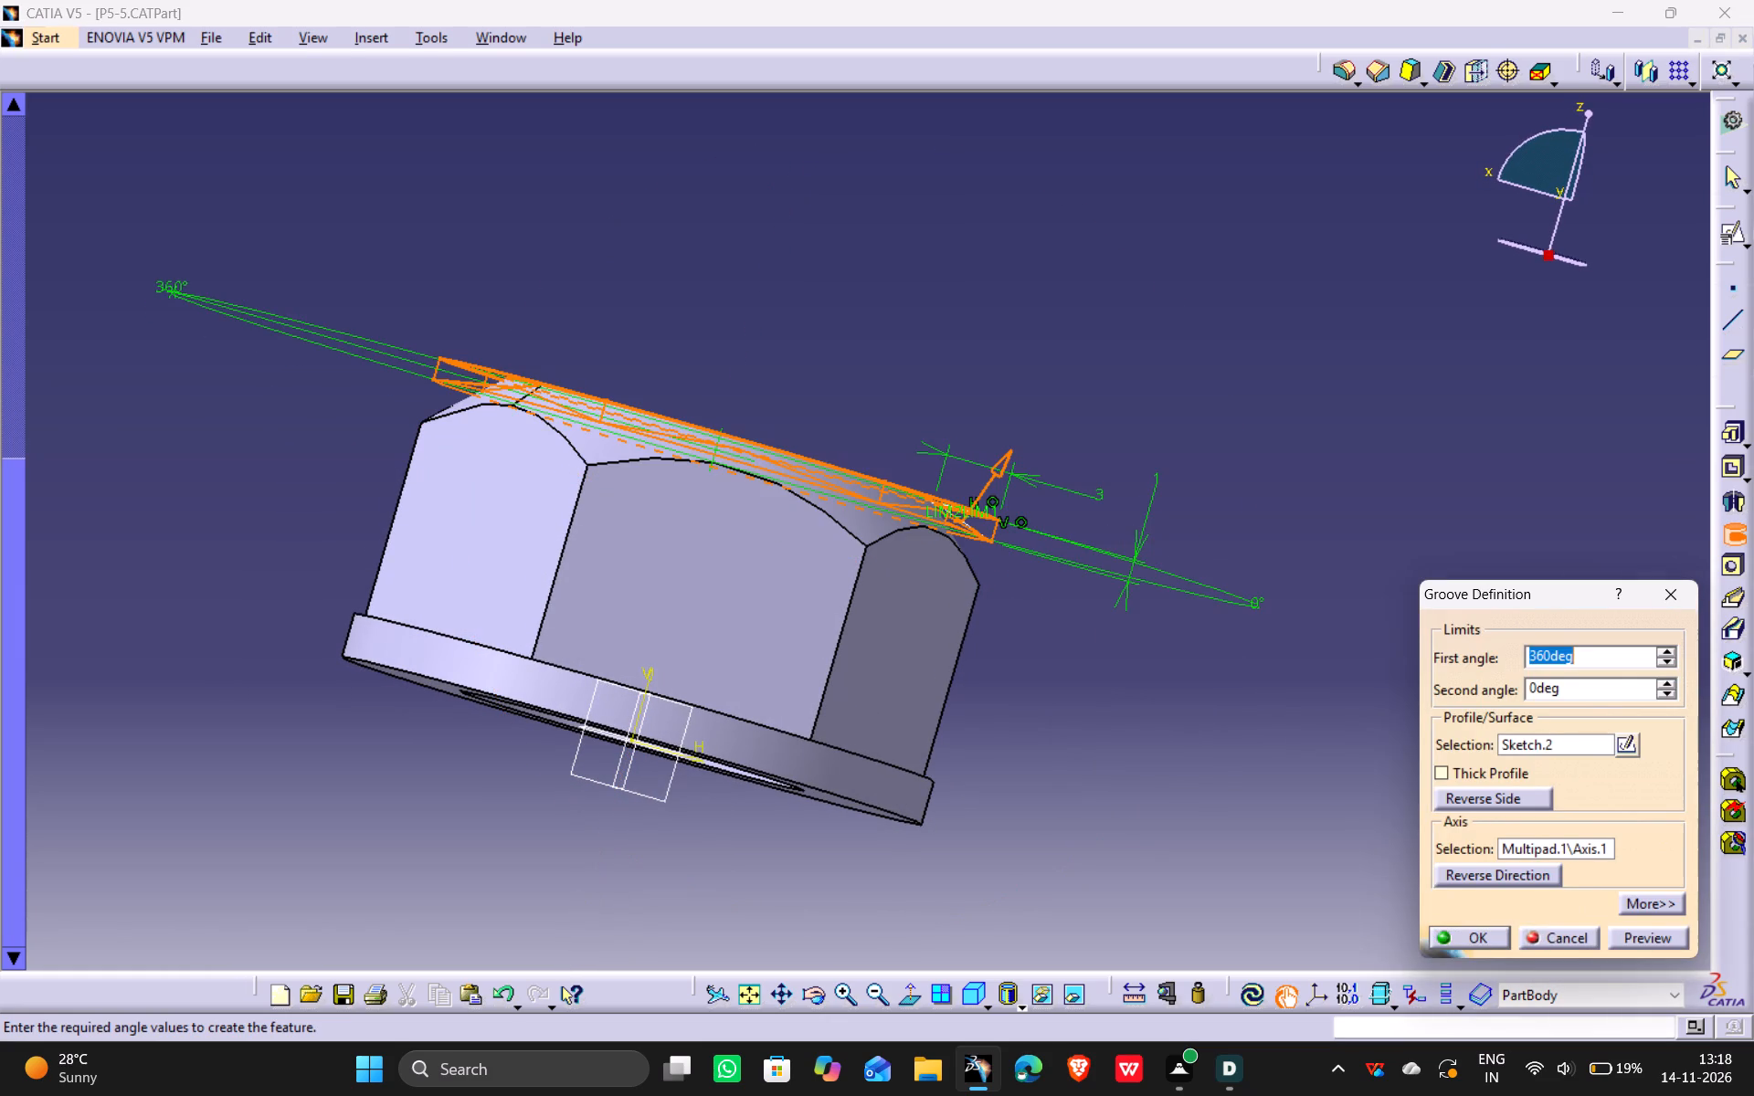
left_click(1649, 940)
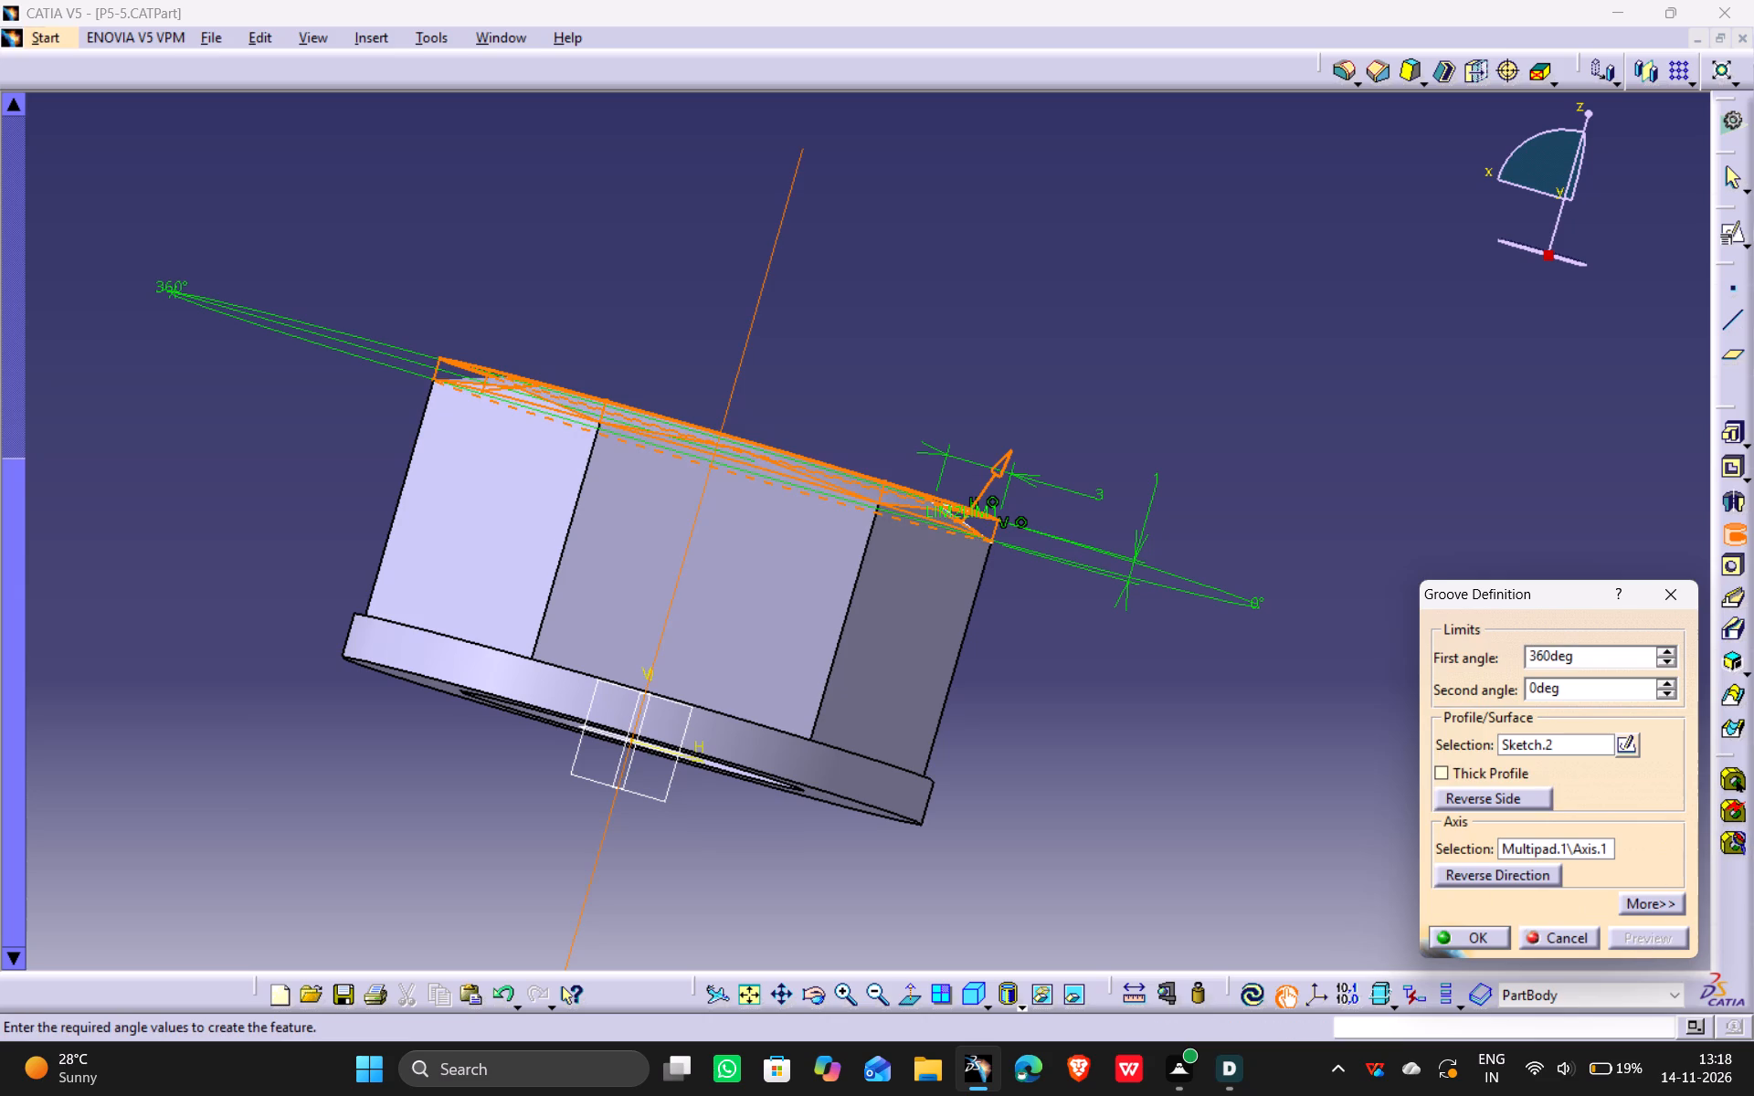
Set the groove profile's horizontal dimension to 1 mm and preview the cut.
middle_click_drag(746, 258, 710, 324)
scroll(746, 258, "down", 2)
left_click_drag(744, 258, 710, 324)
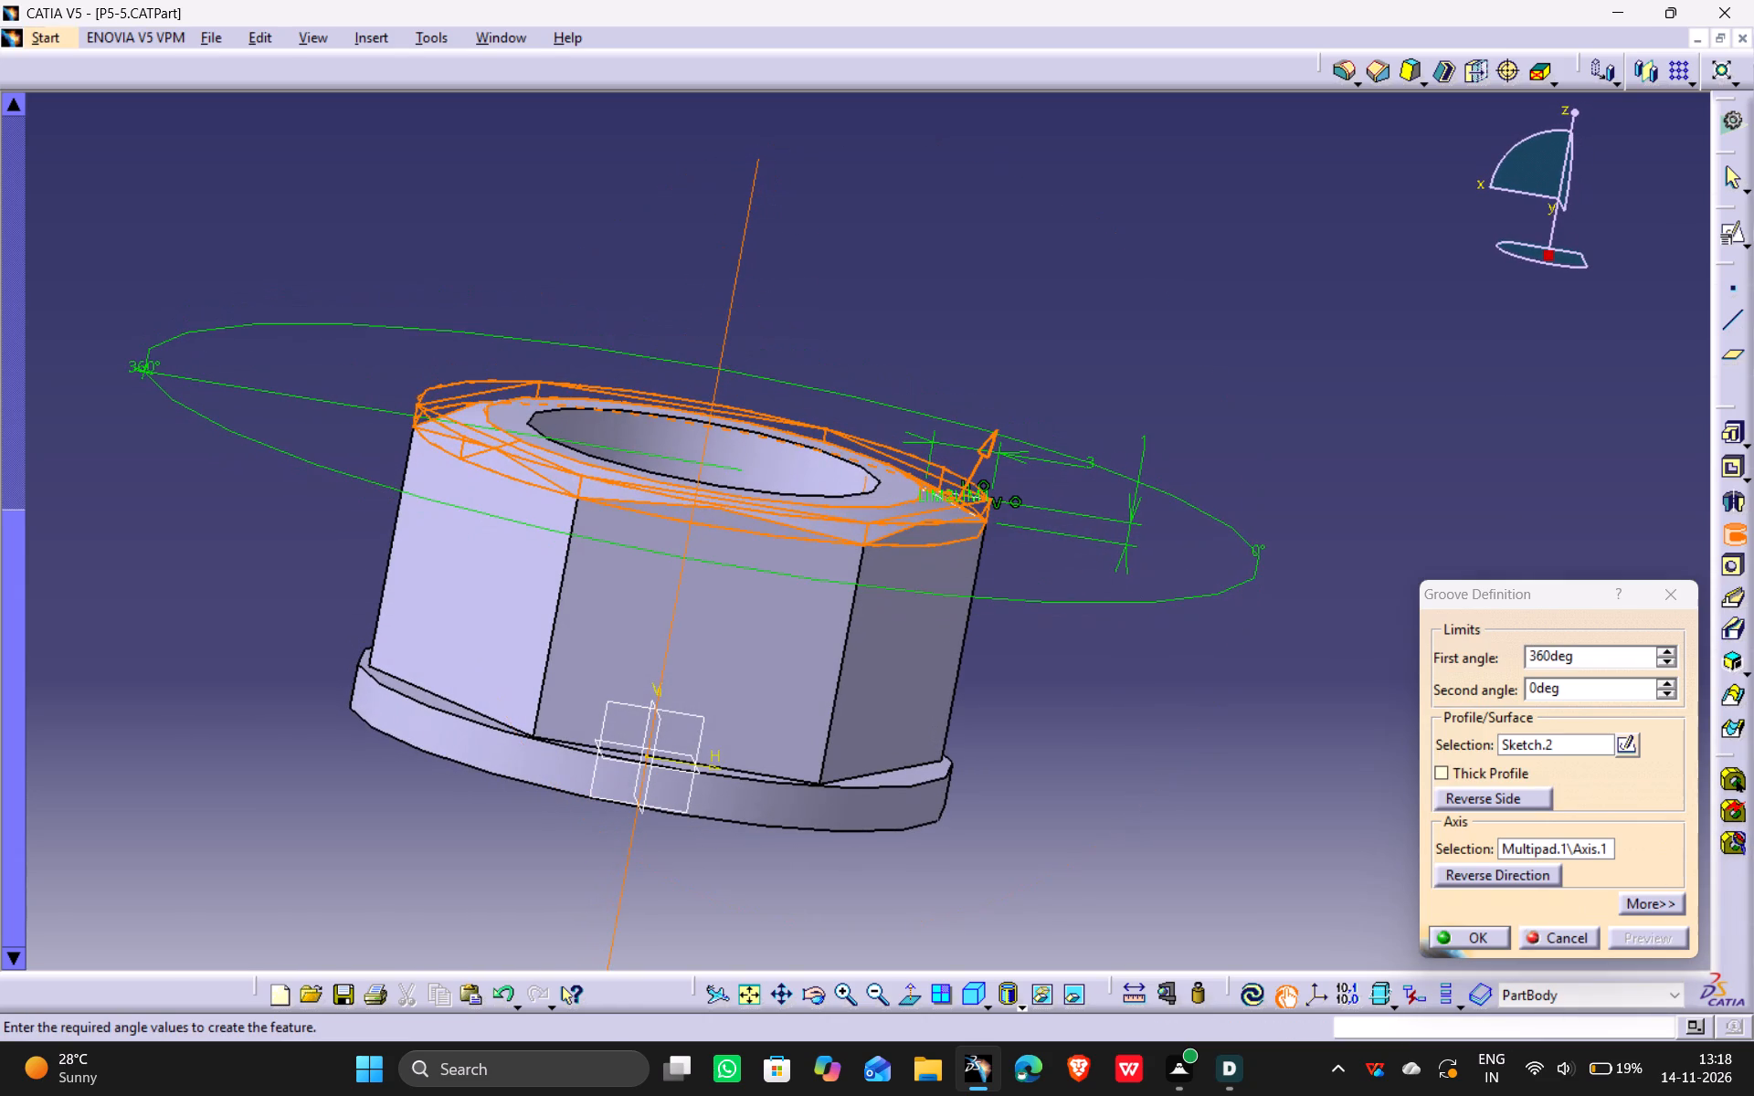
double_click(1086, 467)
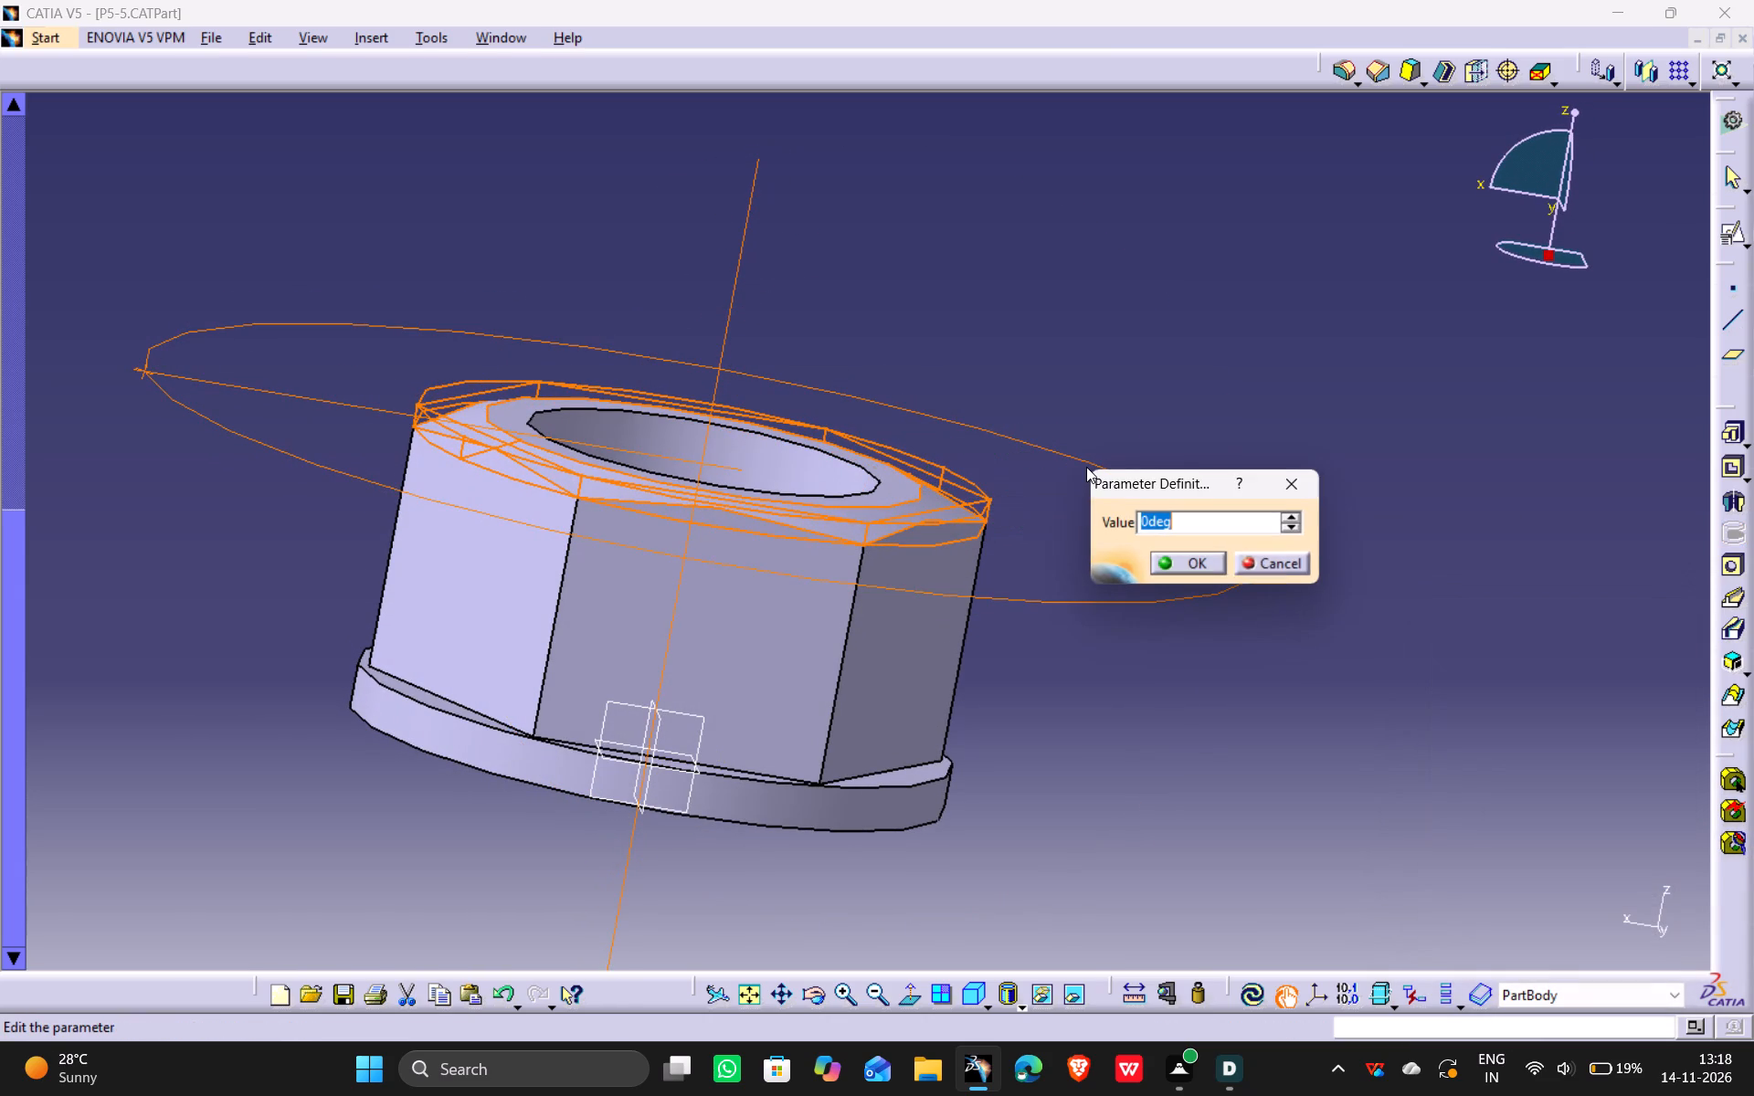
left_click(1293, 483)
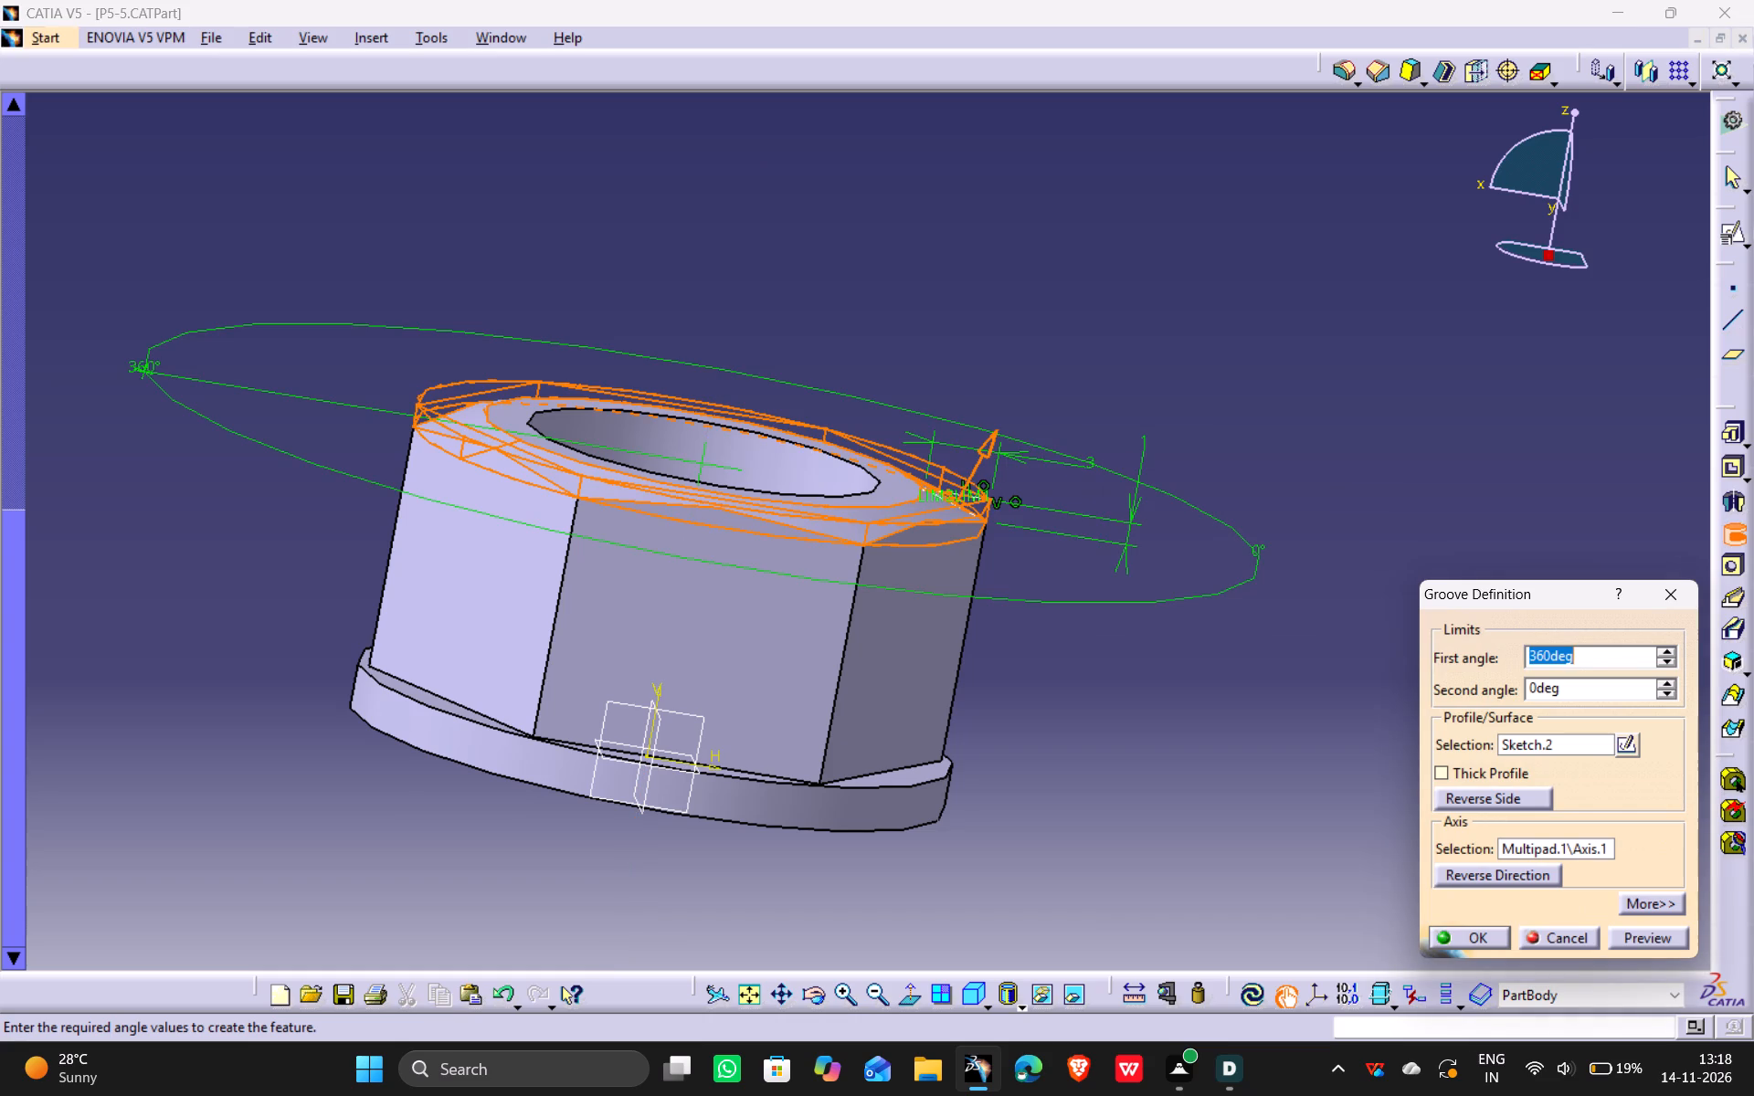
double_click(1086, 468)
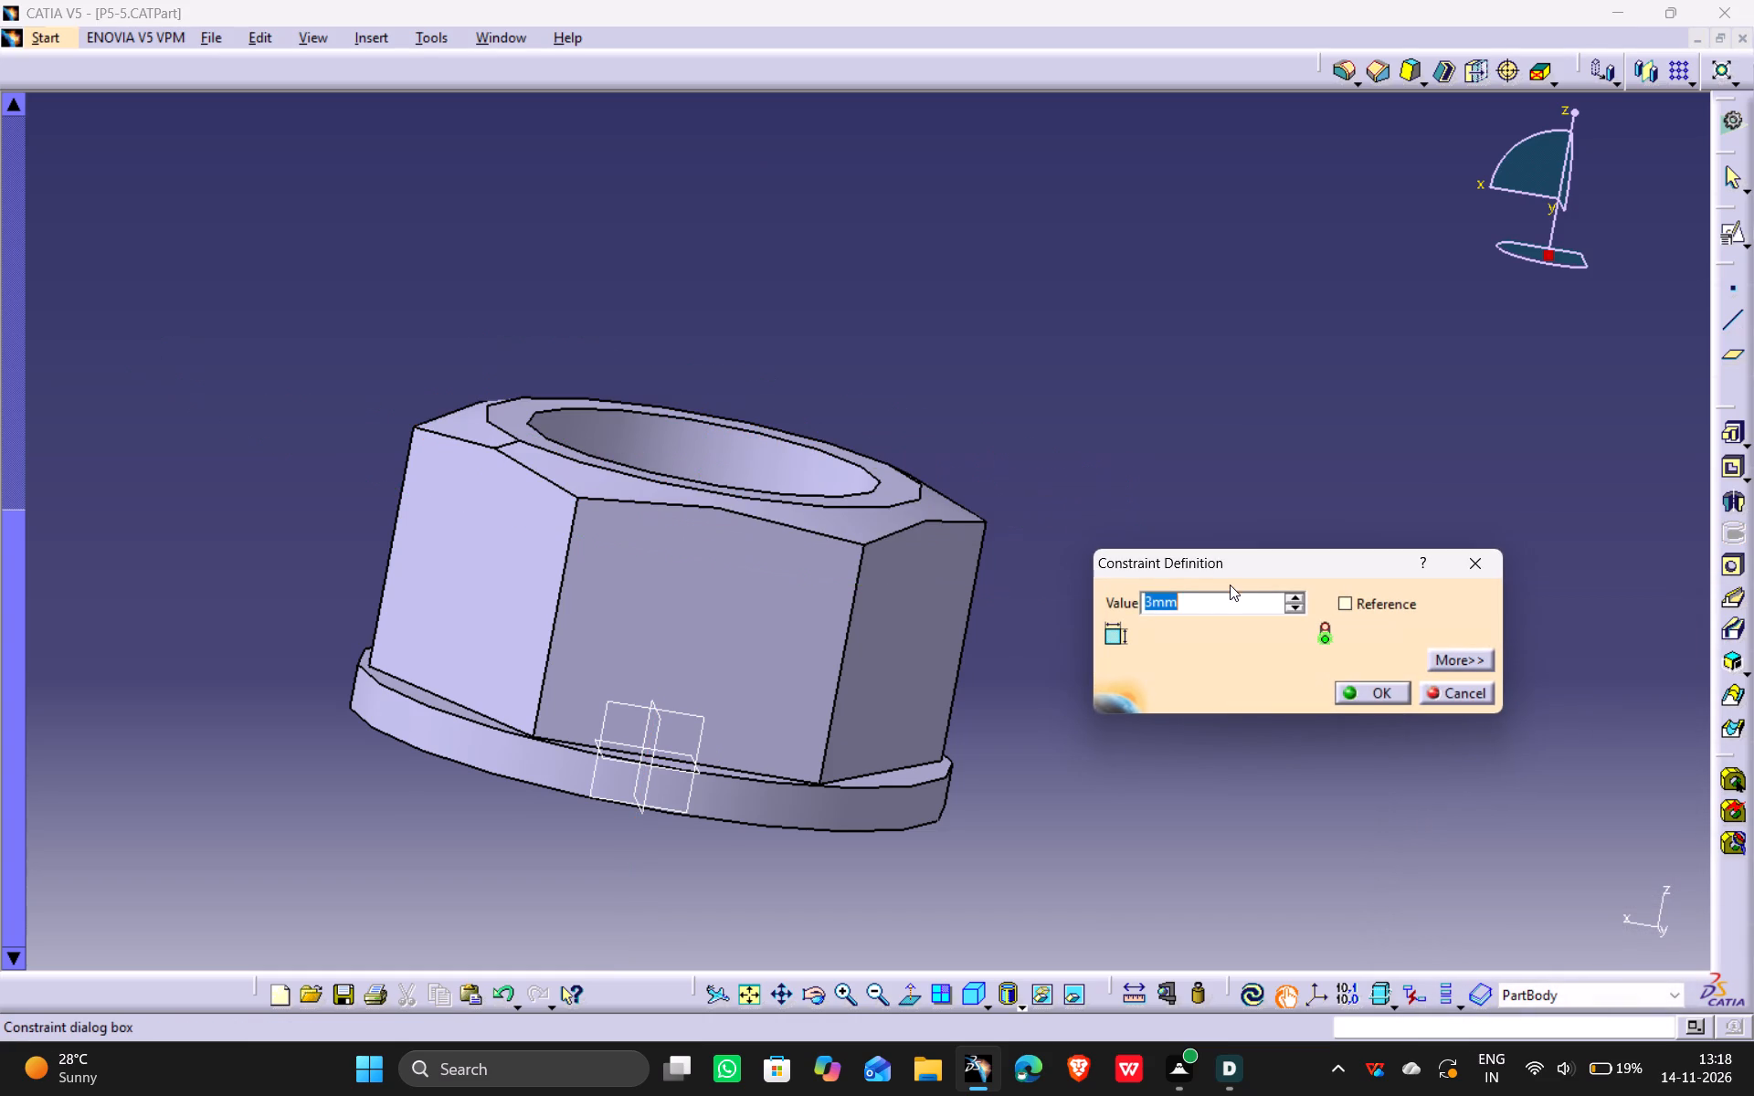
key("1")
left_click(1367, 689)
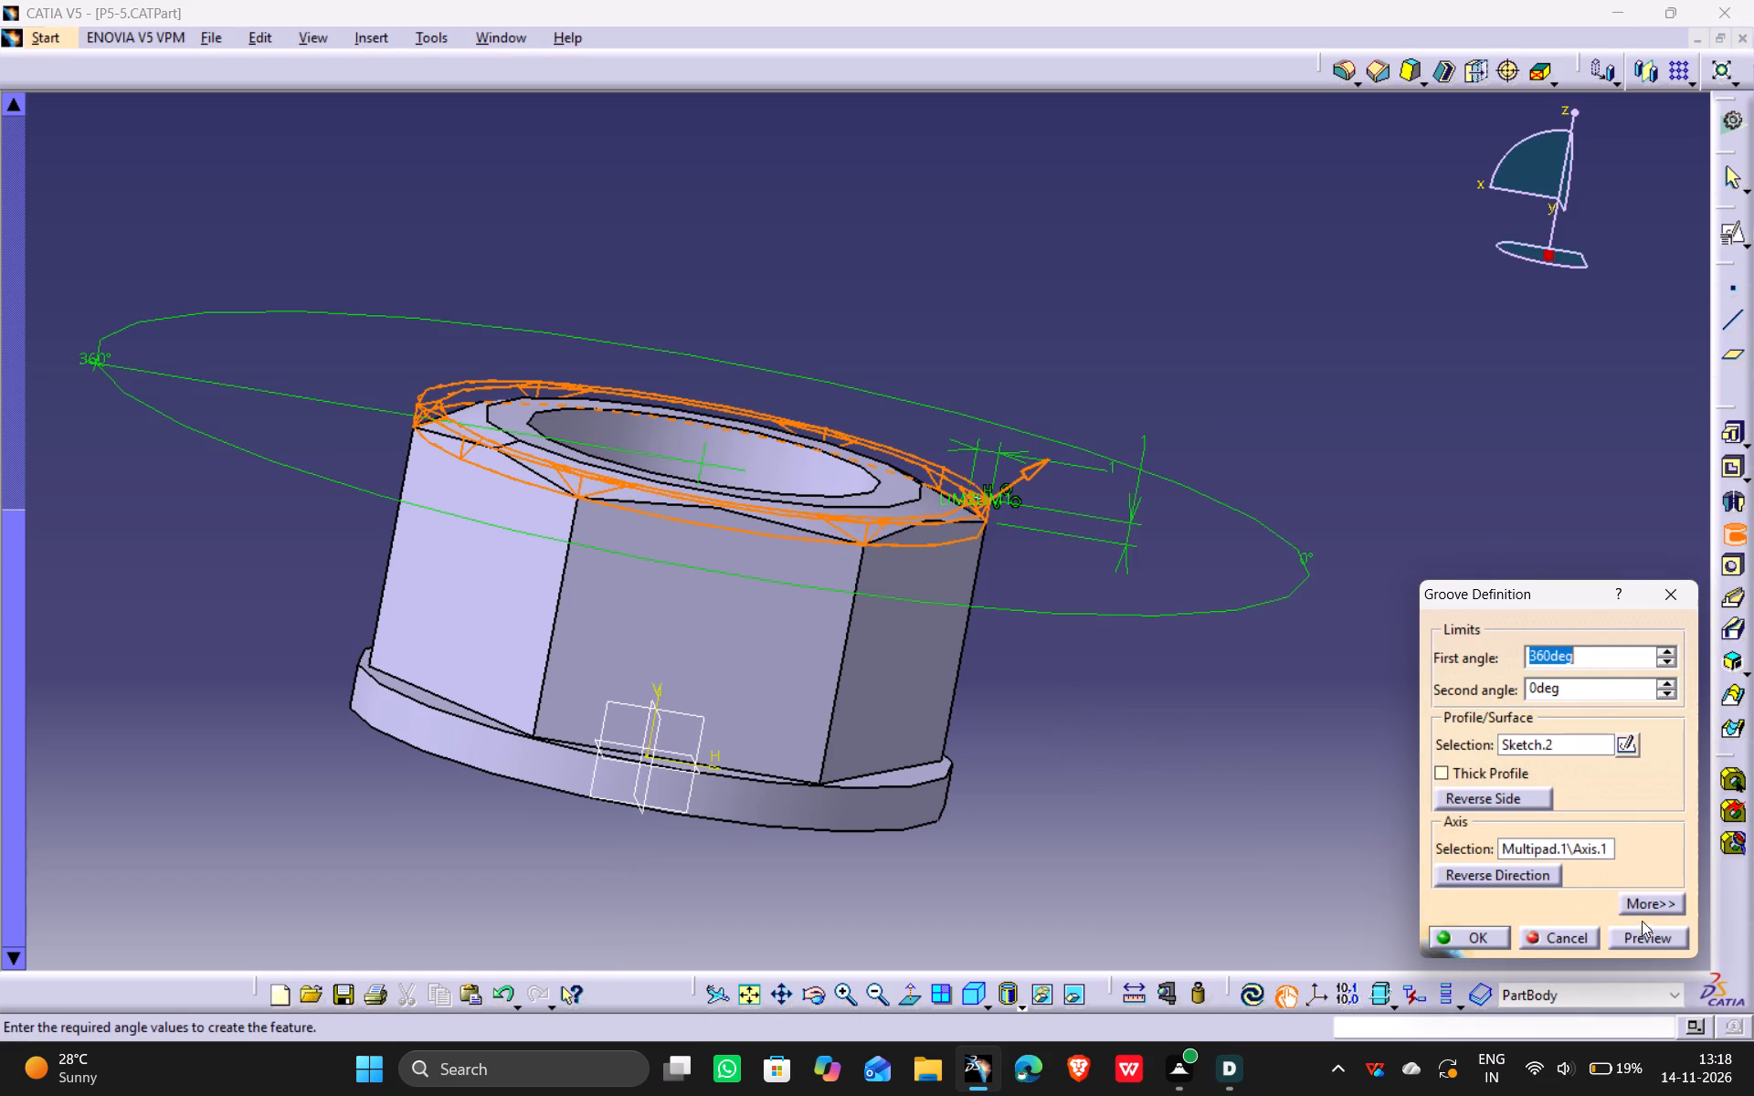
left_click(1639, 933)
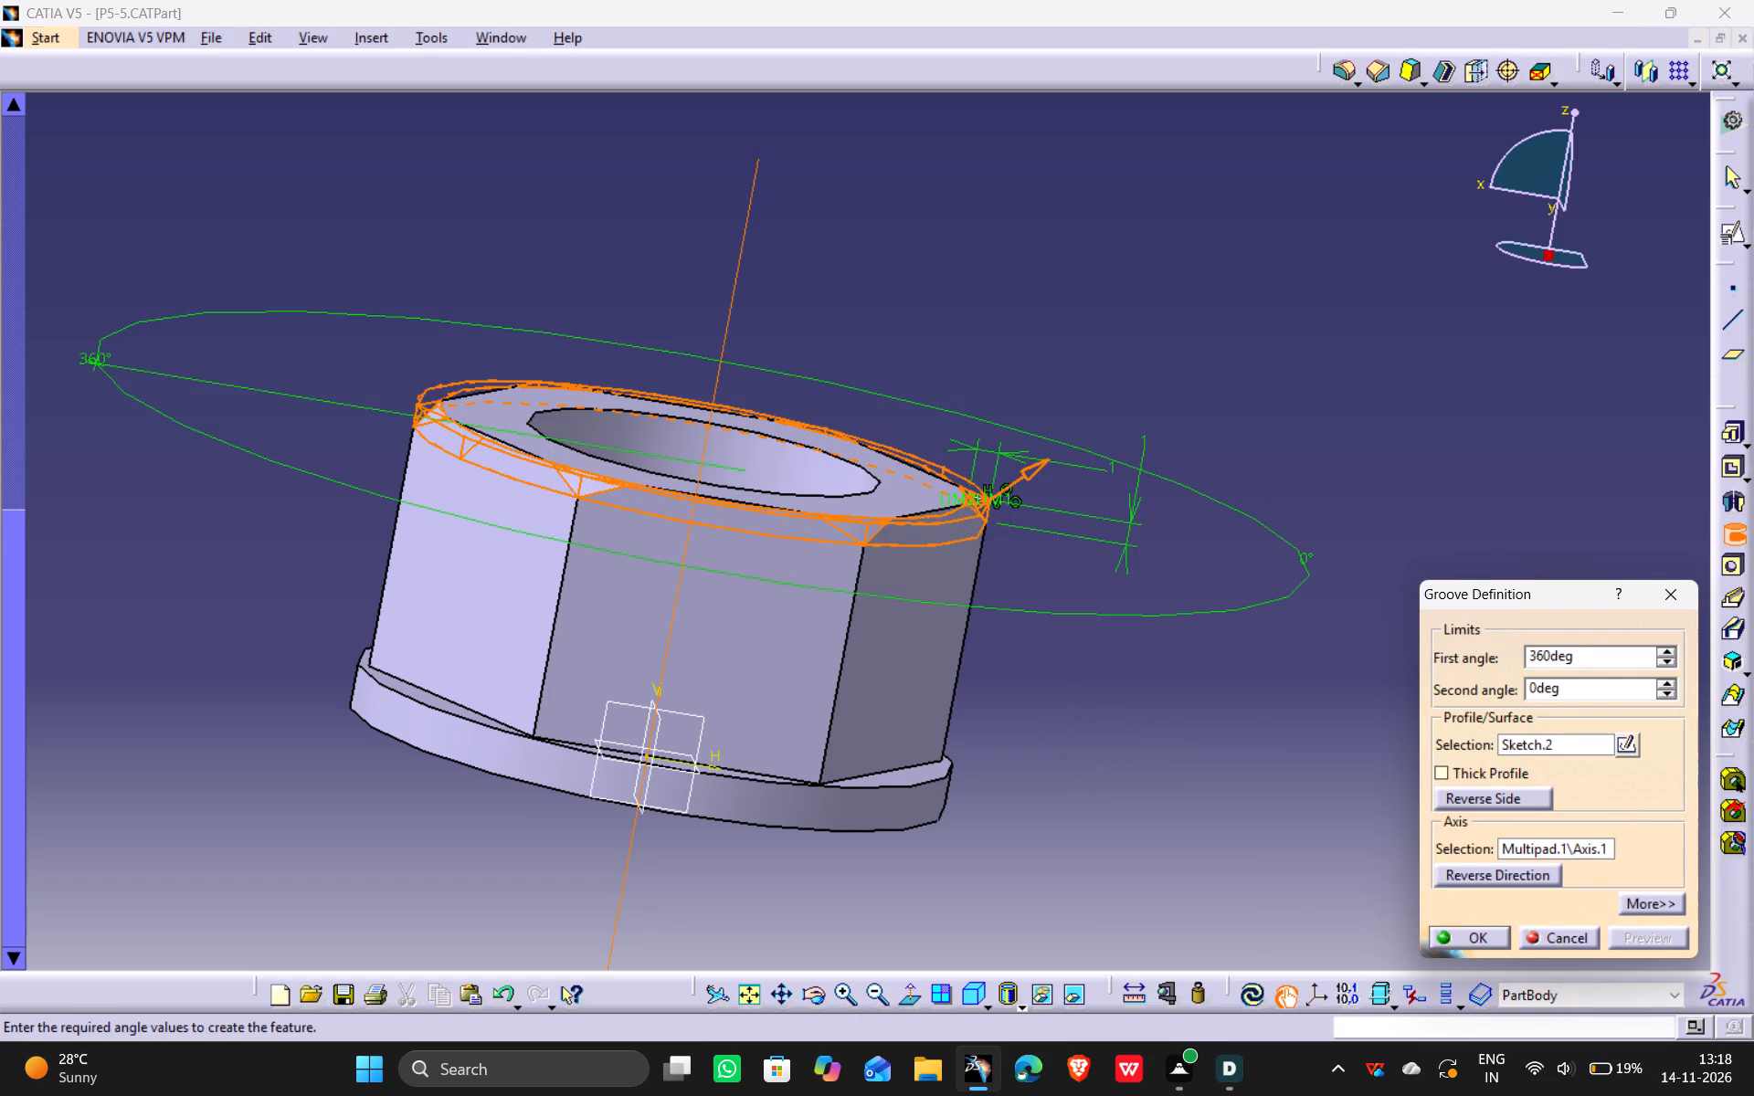
Set the groove profile's horizontal dimension to 2 mm.
scroll(946, 286, "down", 2)
middle_click_drag(946, 286, 766, 404)
left_click_drag(946, 285, 766, 404)
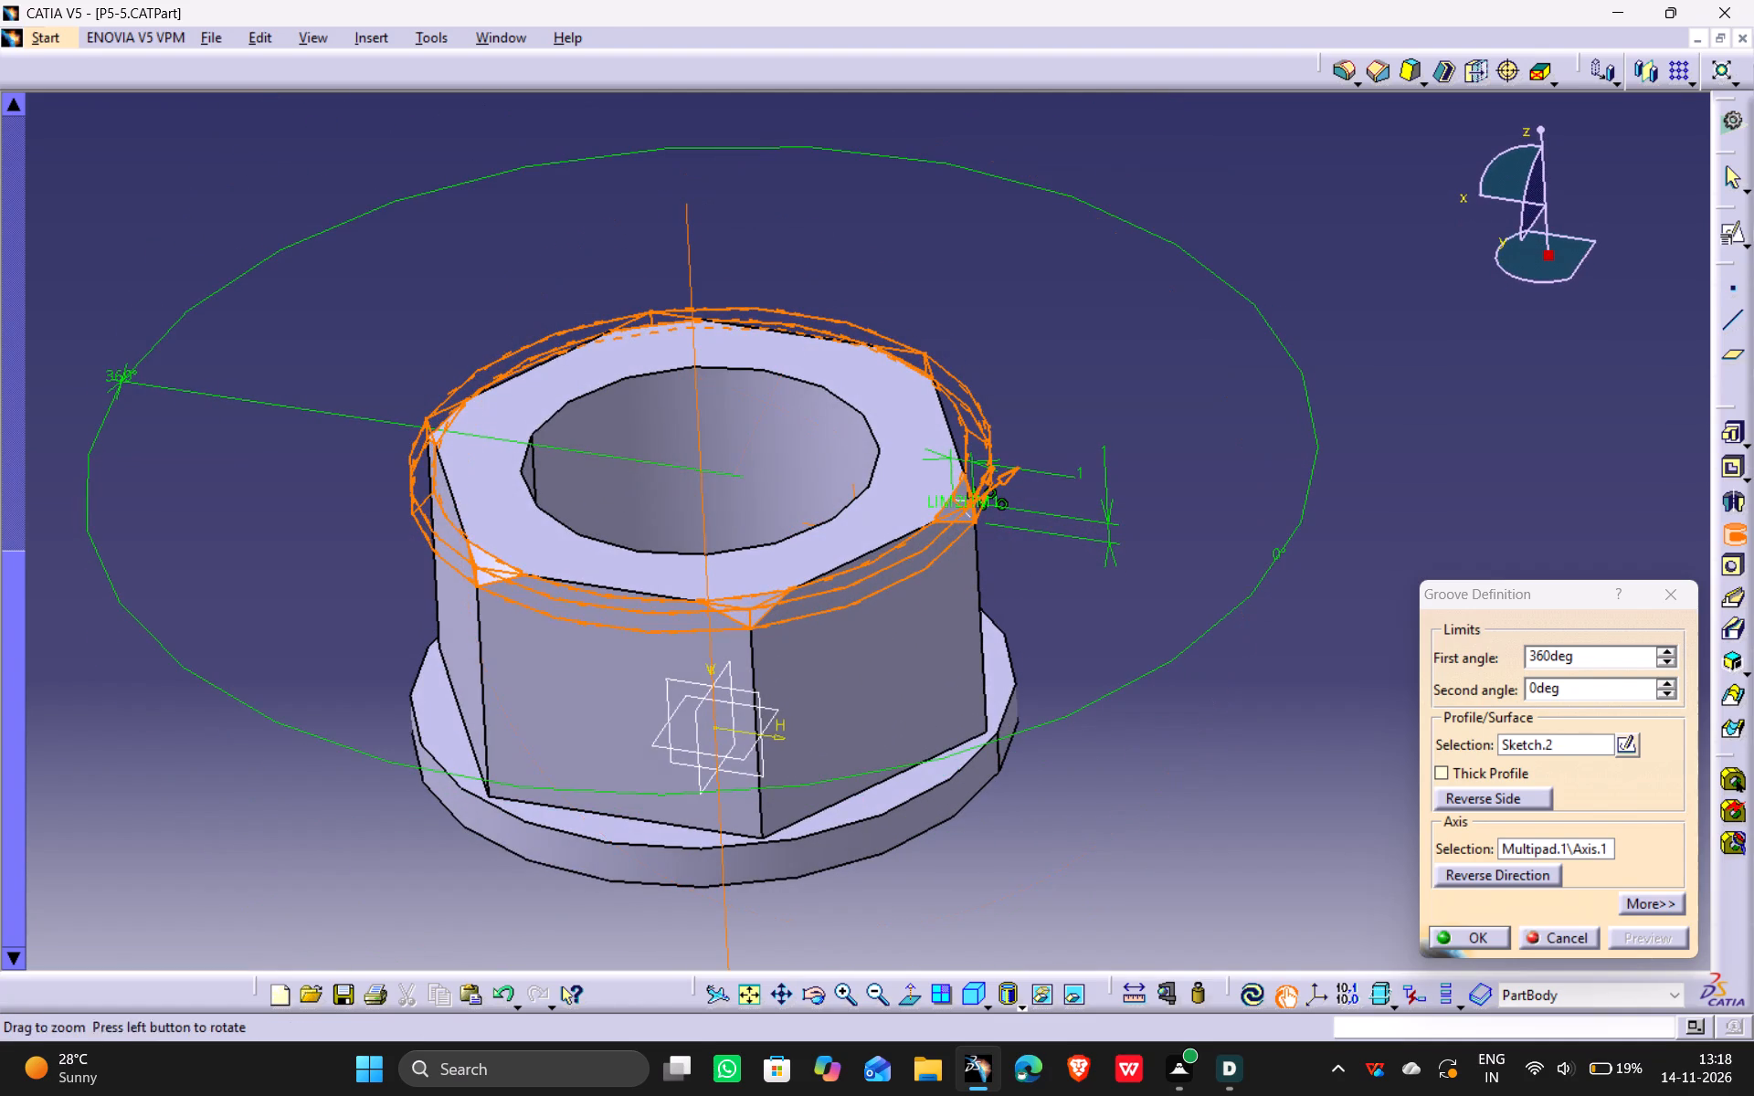
middle_click_drag(766, 404, 767, 404)
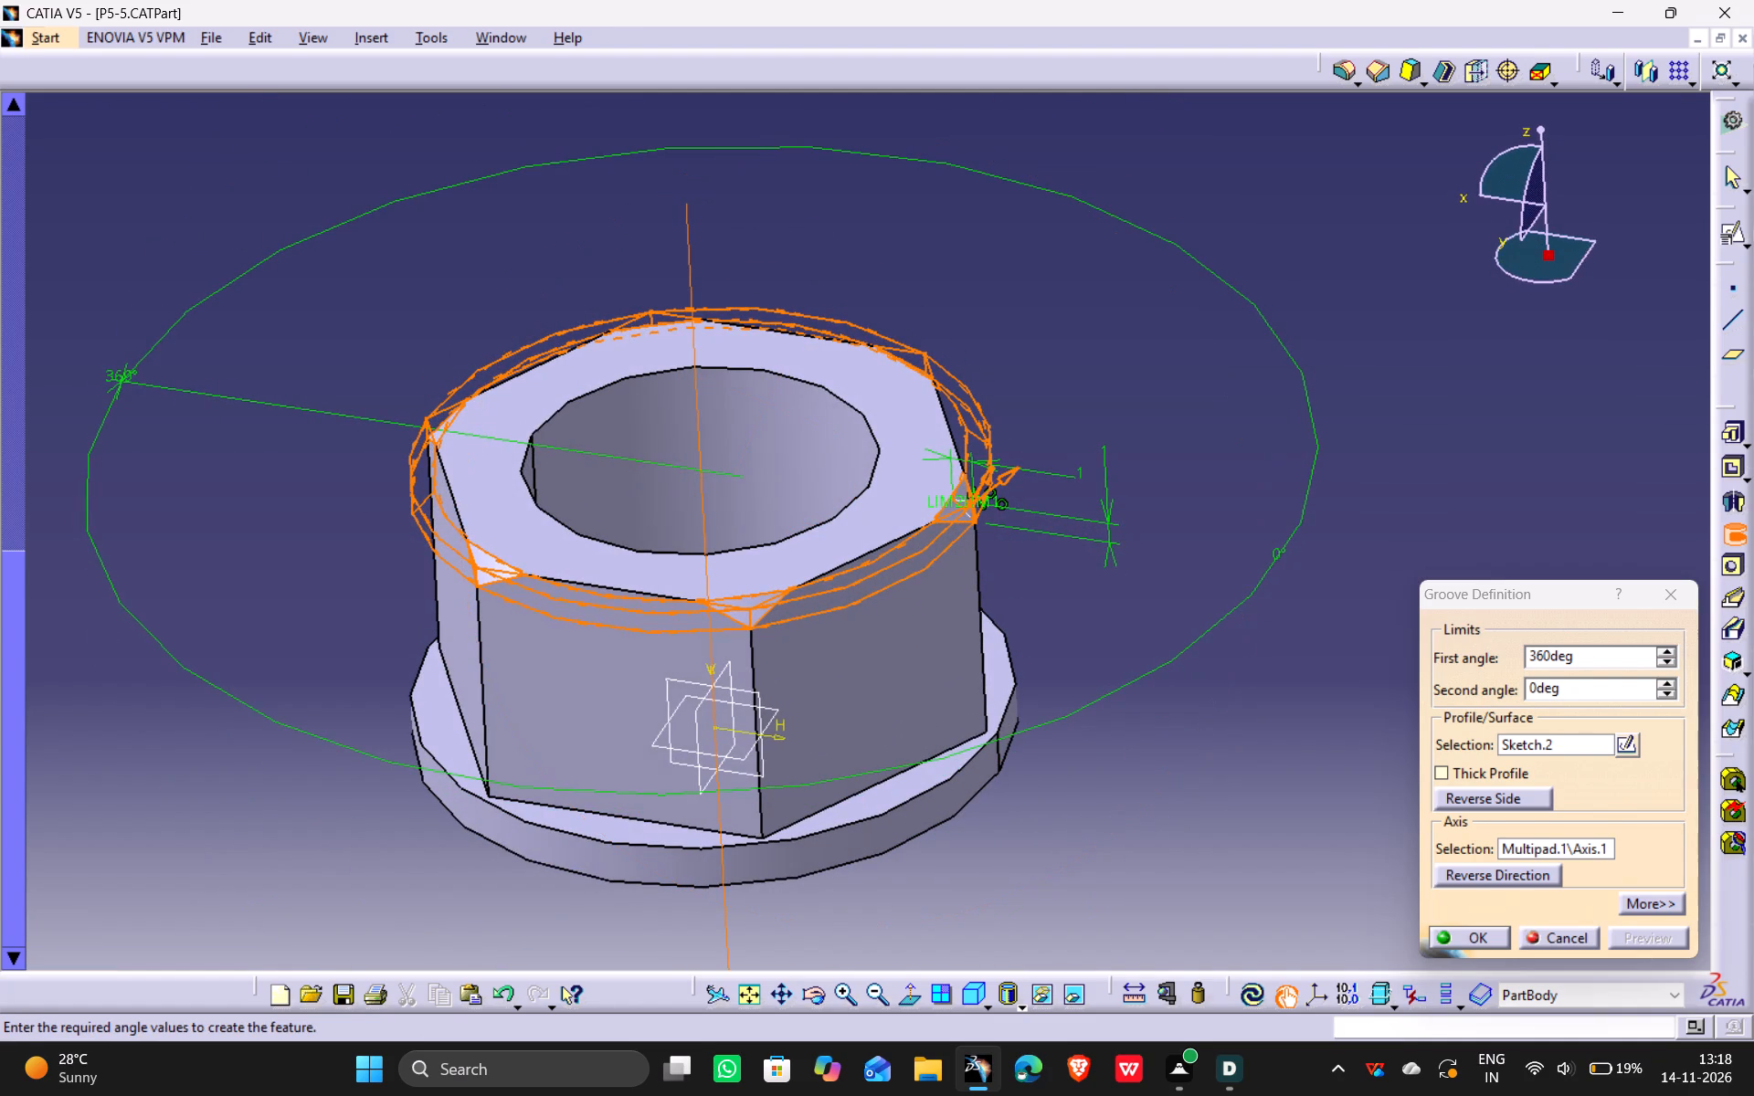
double_click(1077, 471)
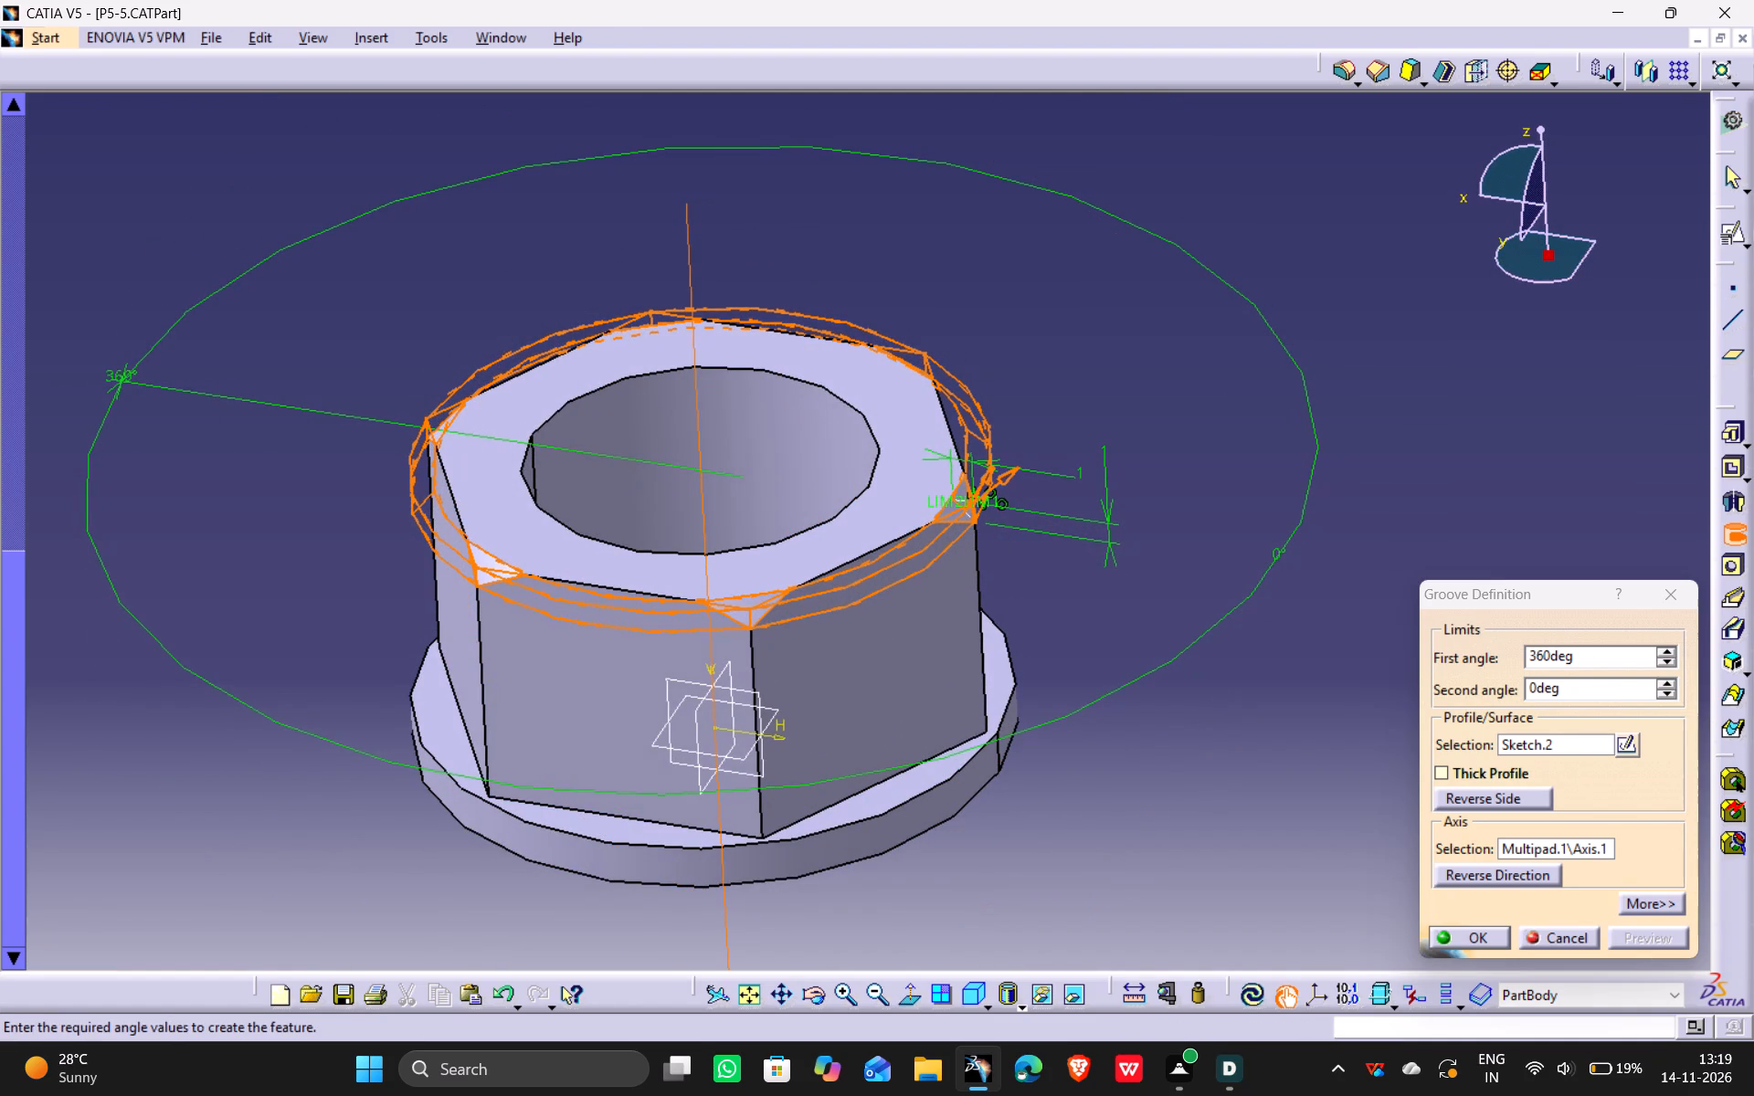
double_click(1078, 470)
key("2")
key("Return")
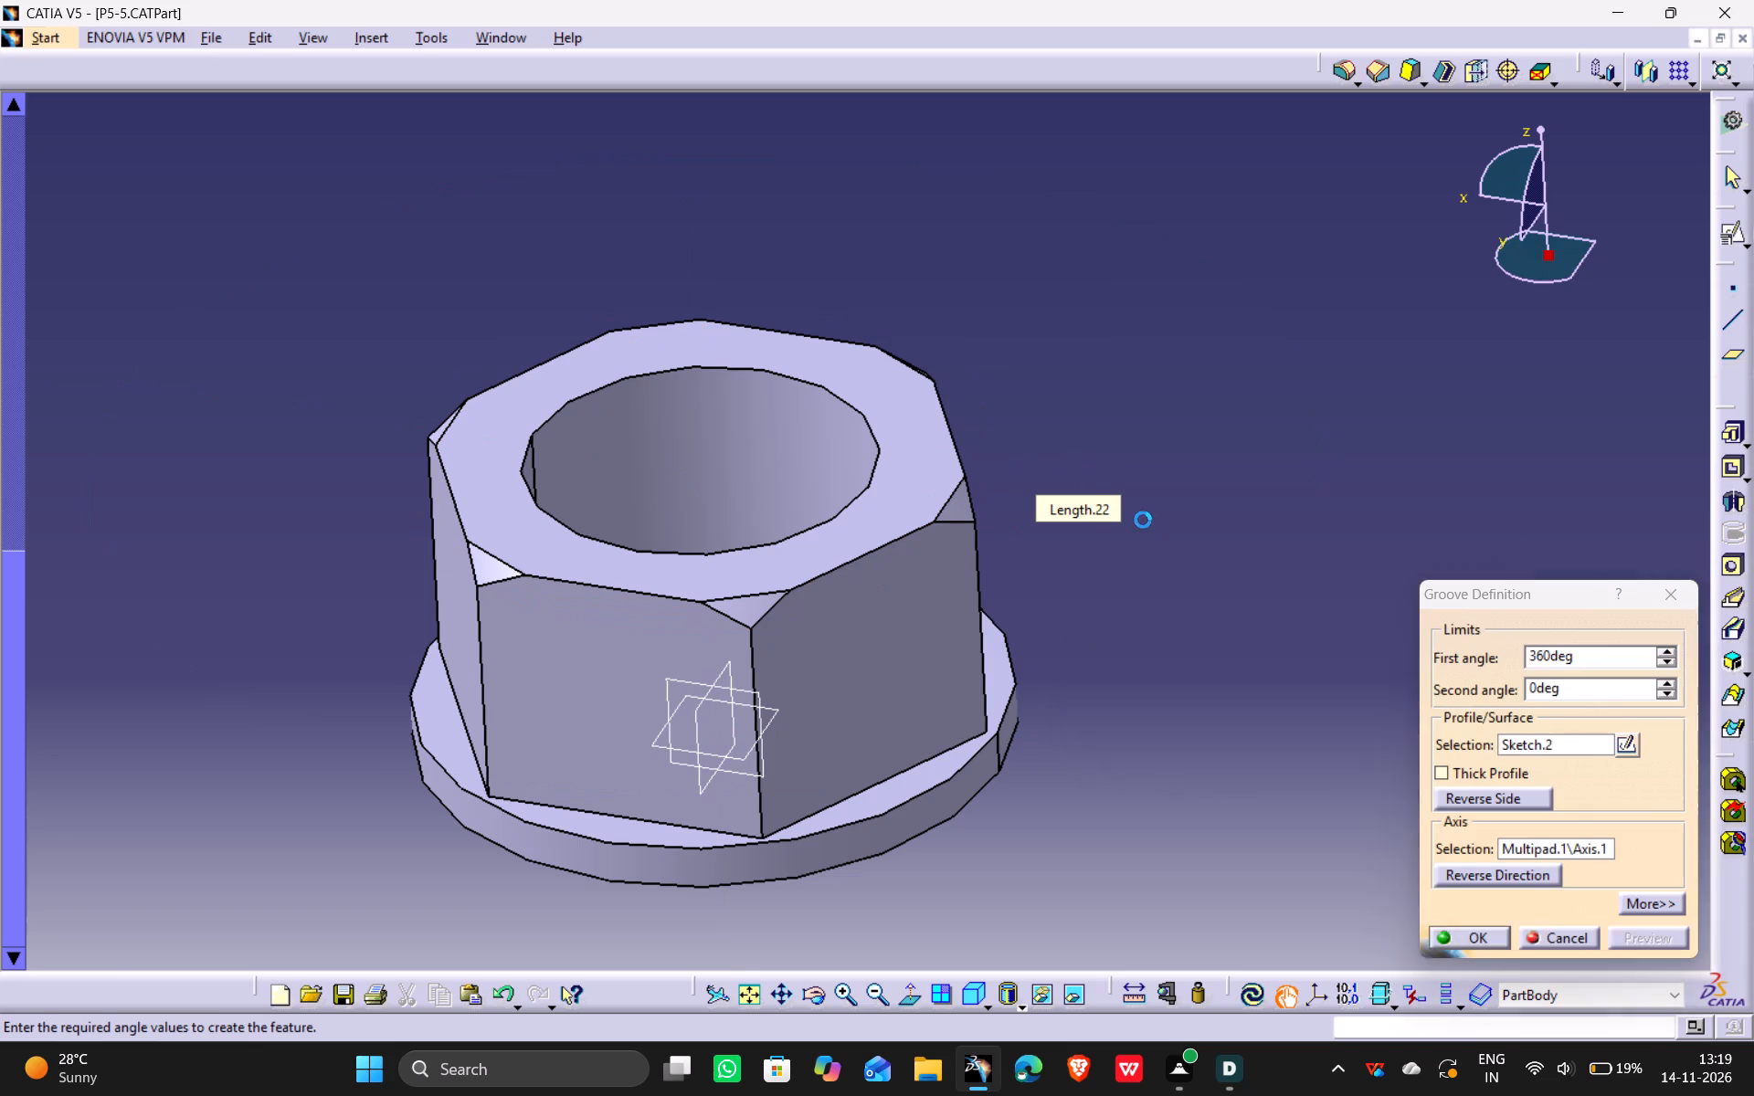
Set the groove profile's vertical dimension to 2 mm, preview the cut, and complete the groove.
double_click(1104, 448)
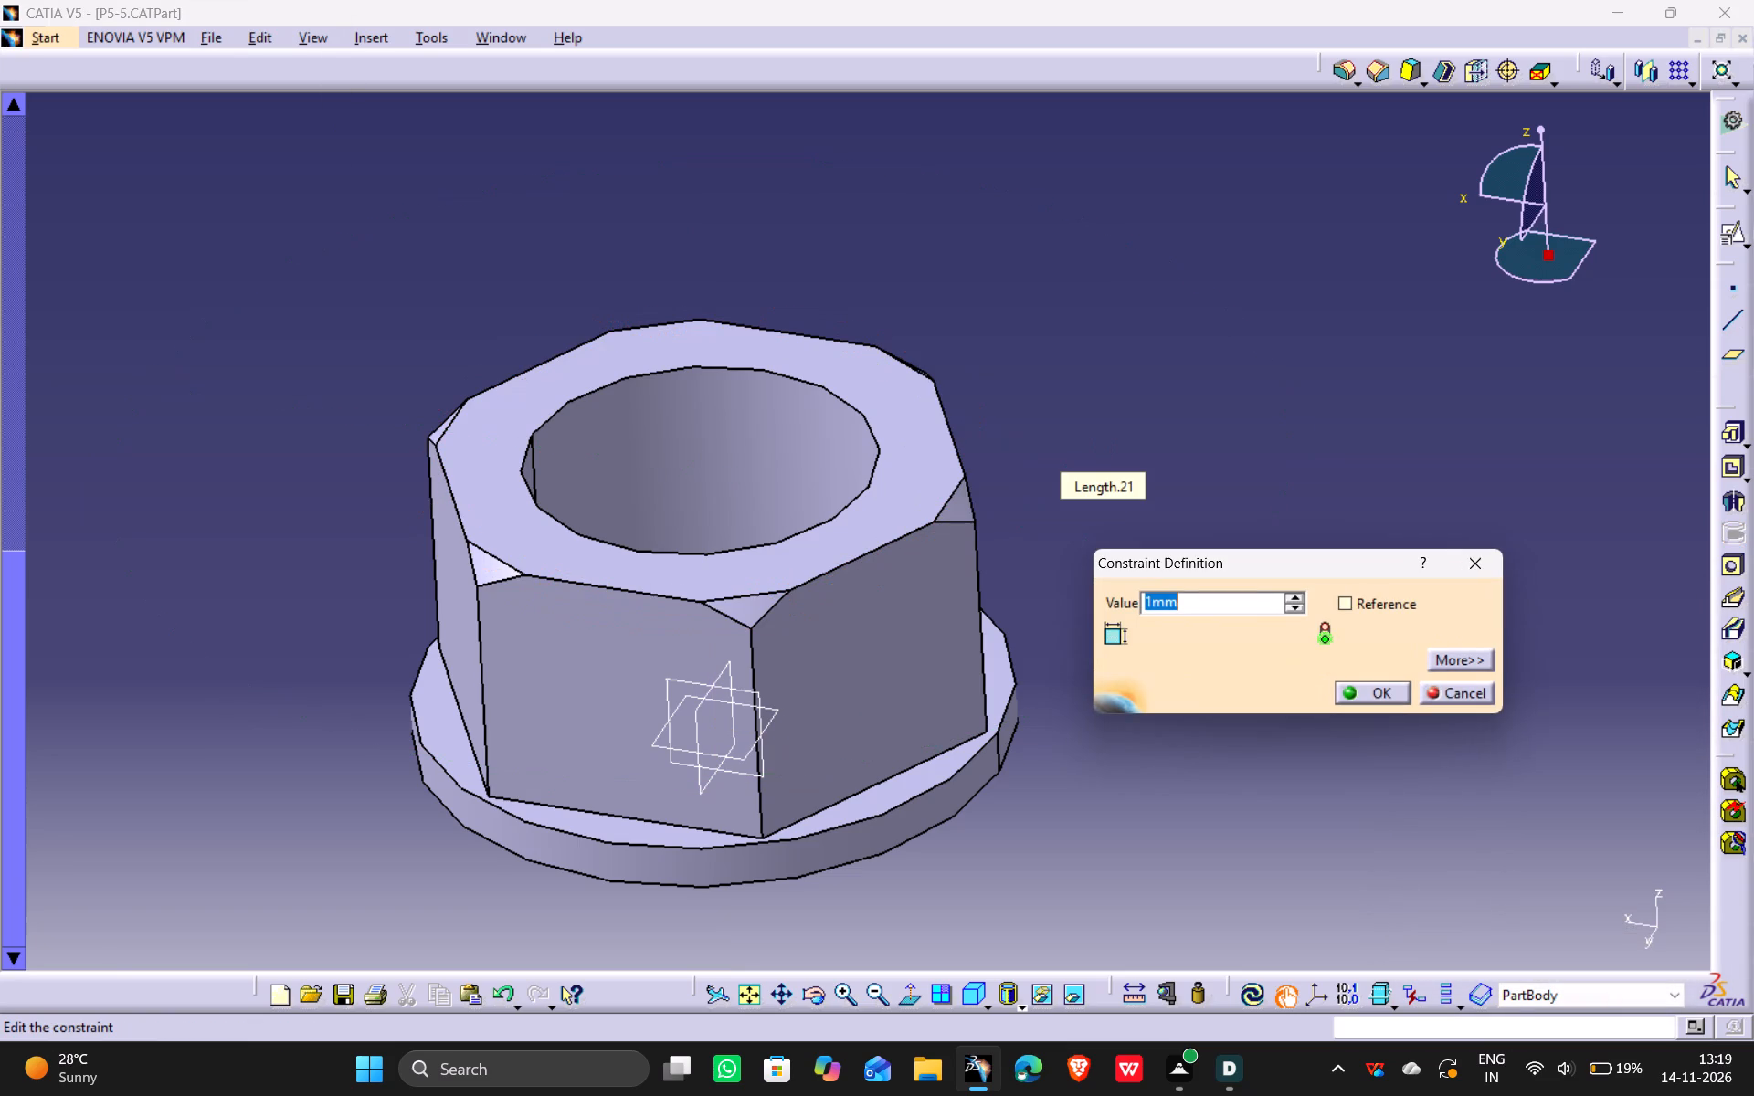
key("2")
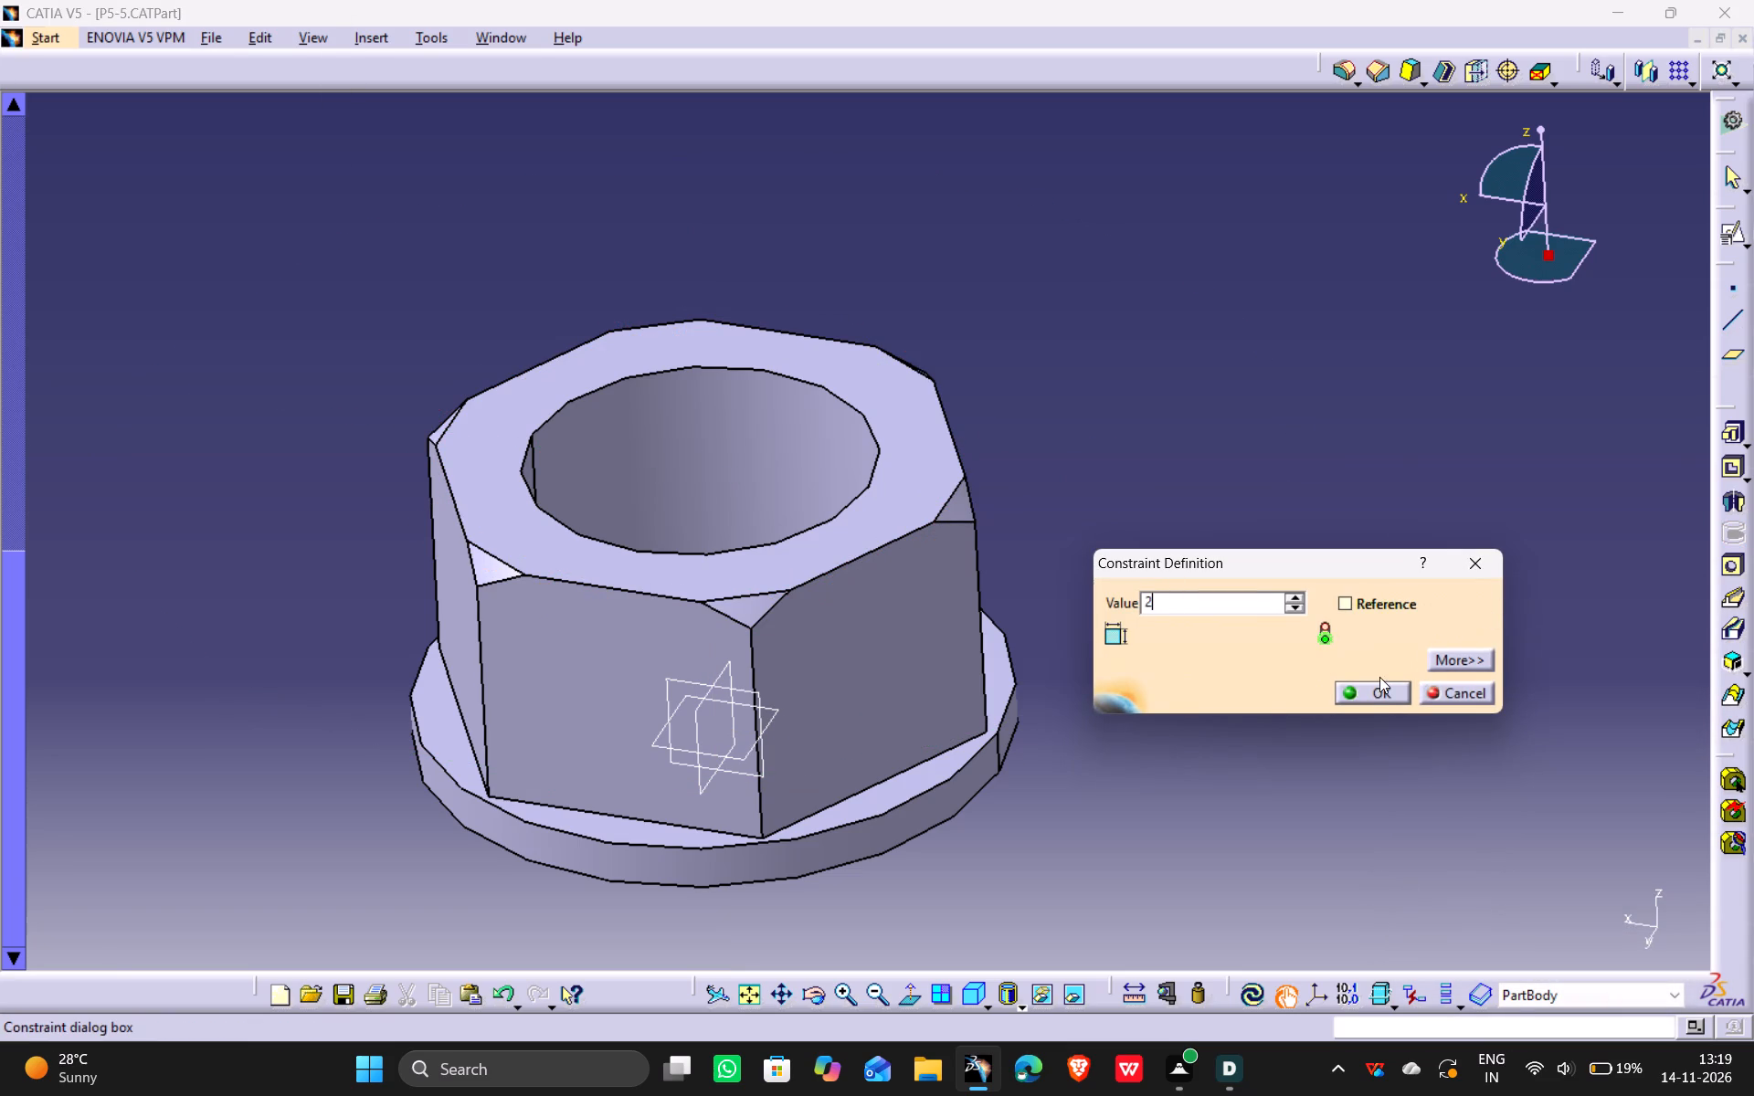
left_click(1387, 693)
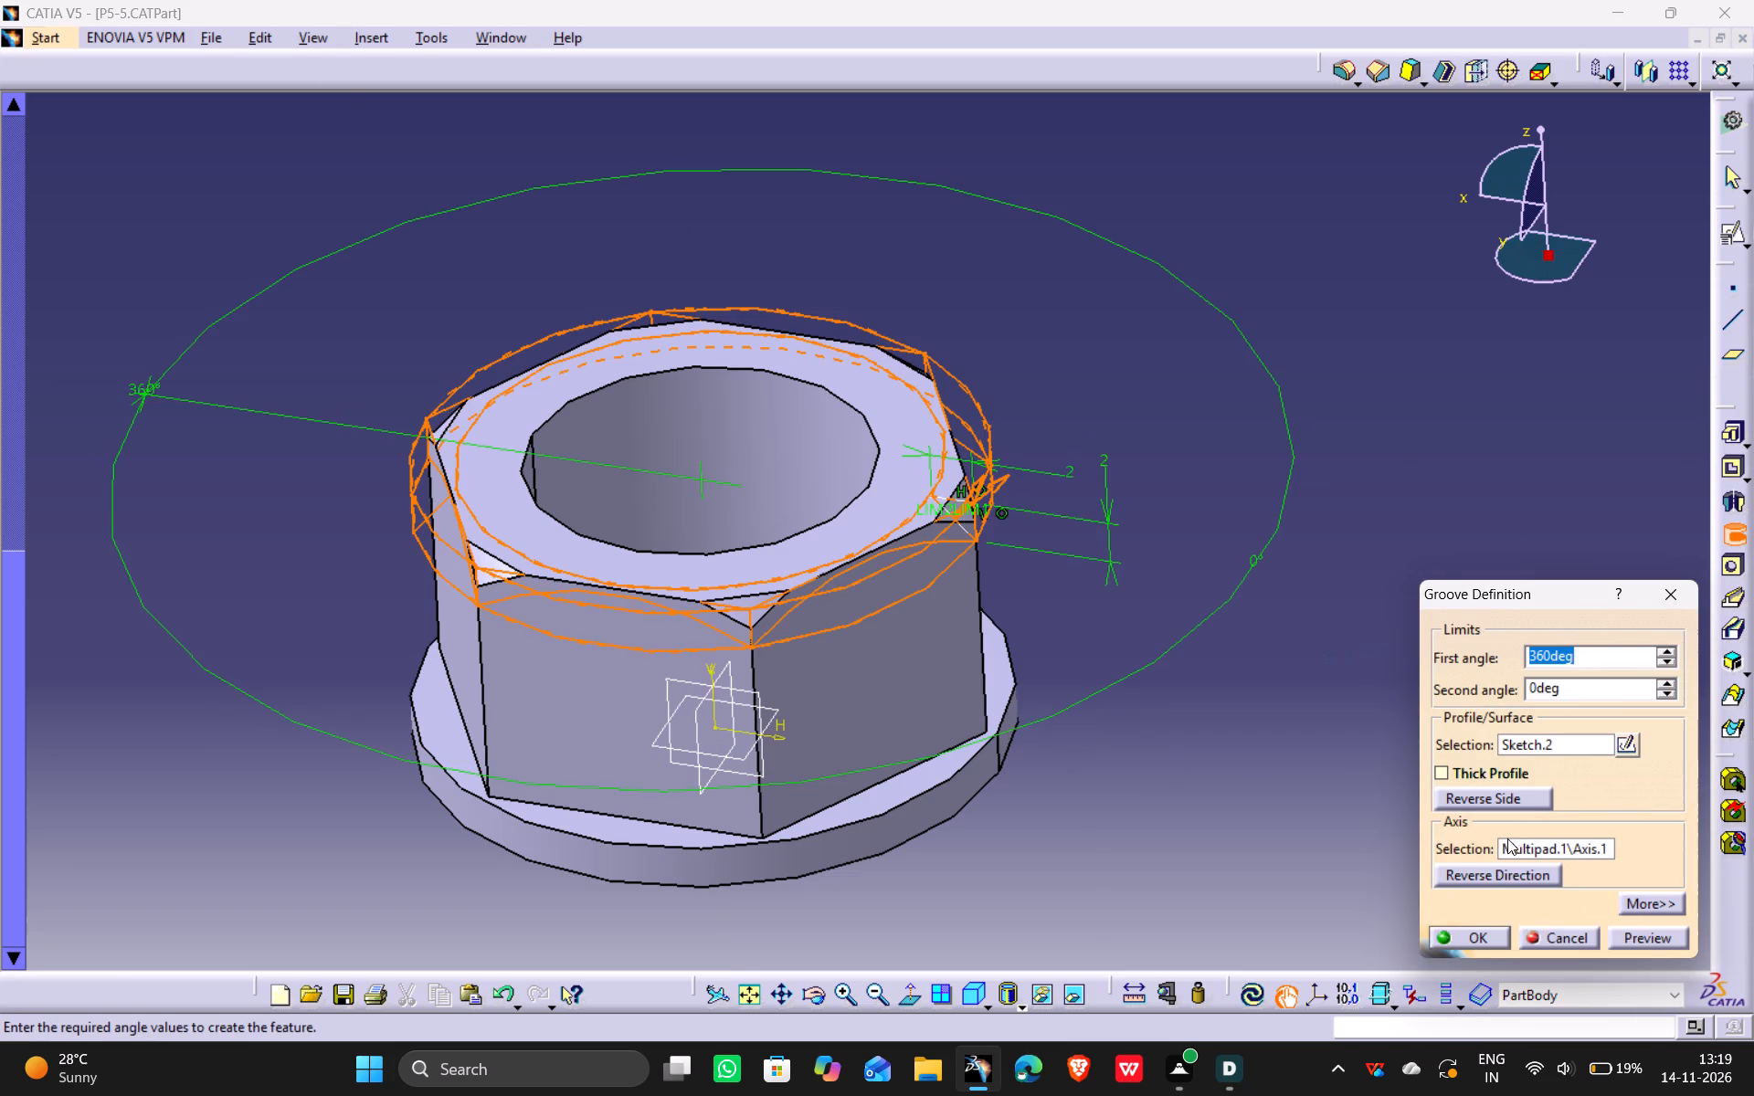
left_click(1640, 942)
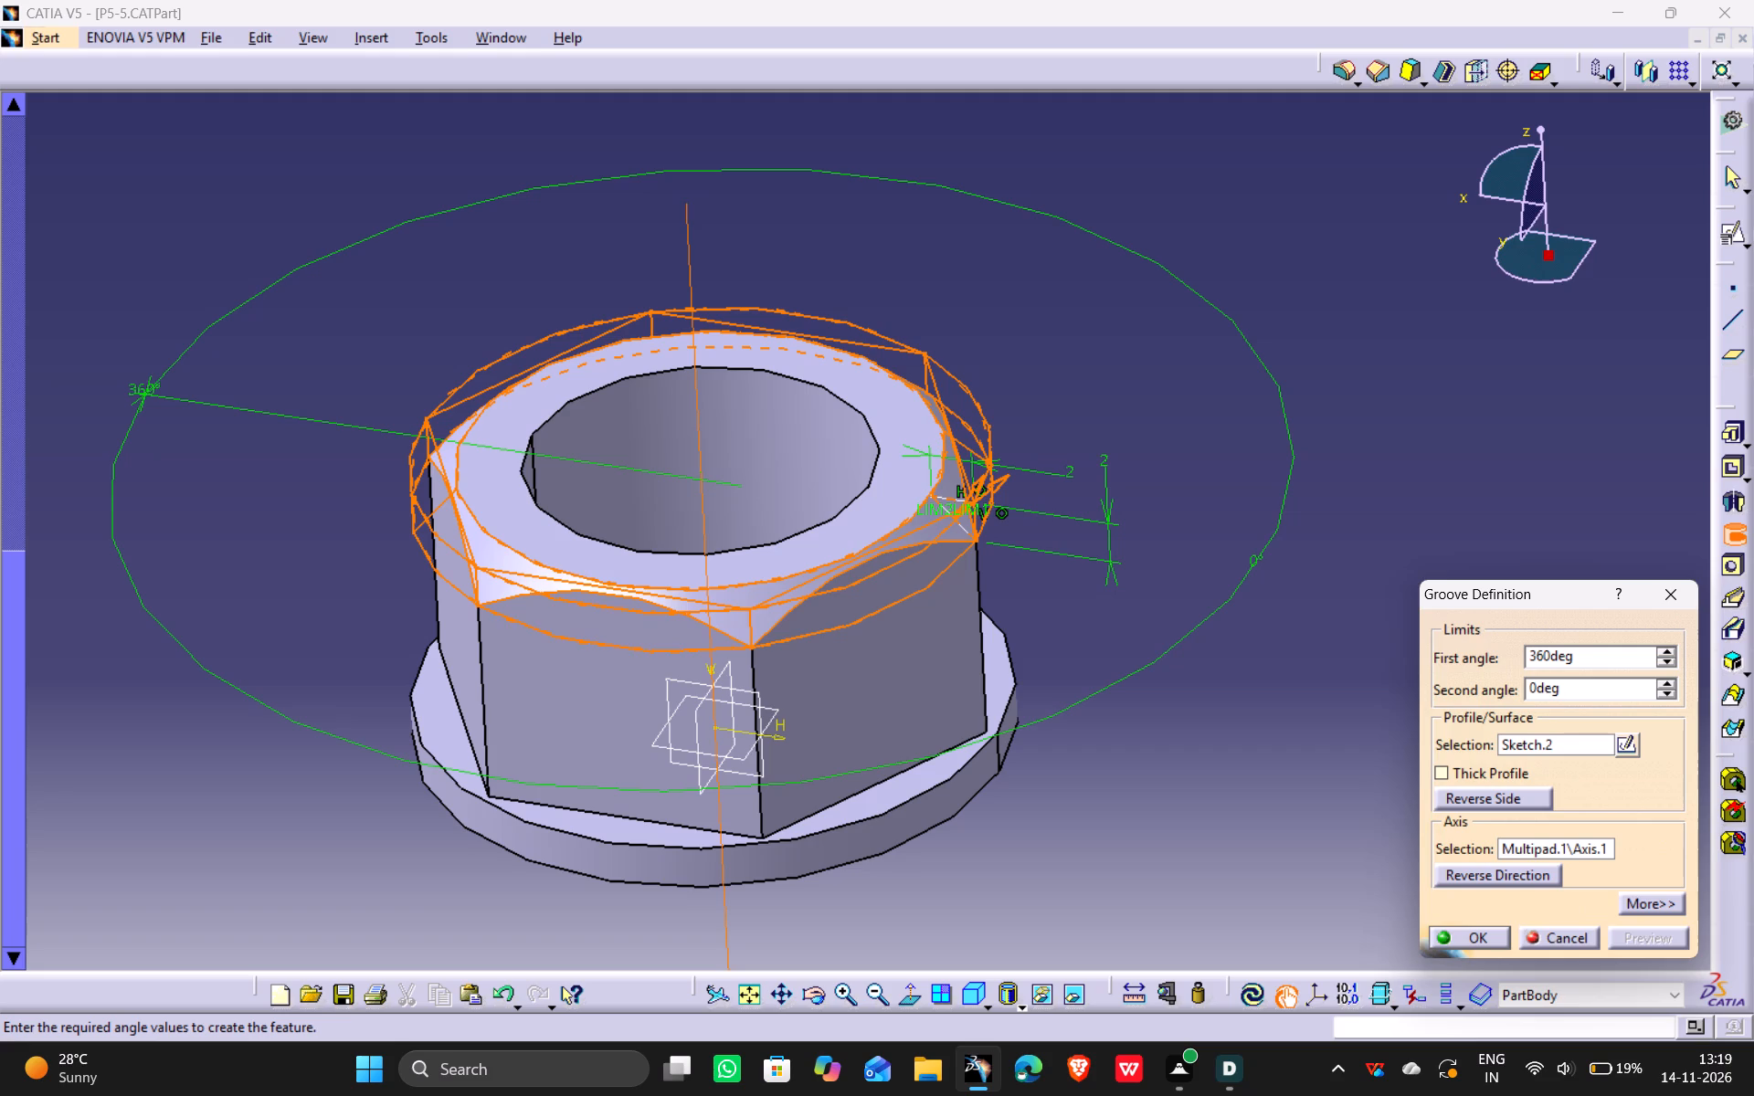
left_click(1463, 939)
left_click(1231, 669)
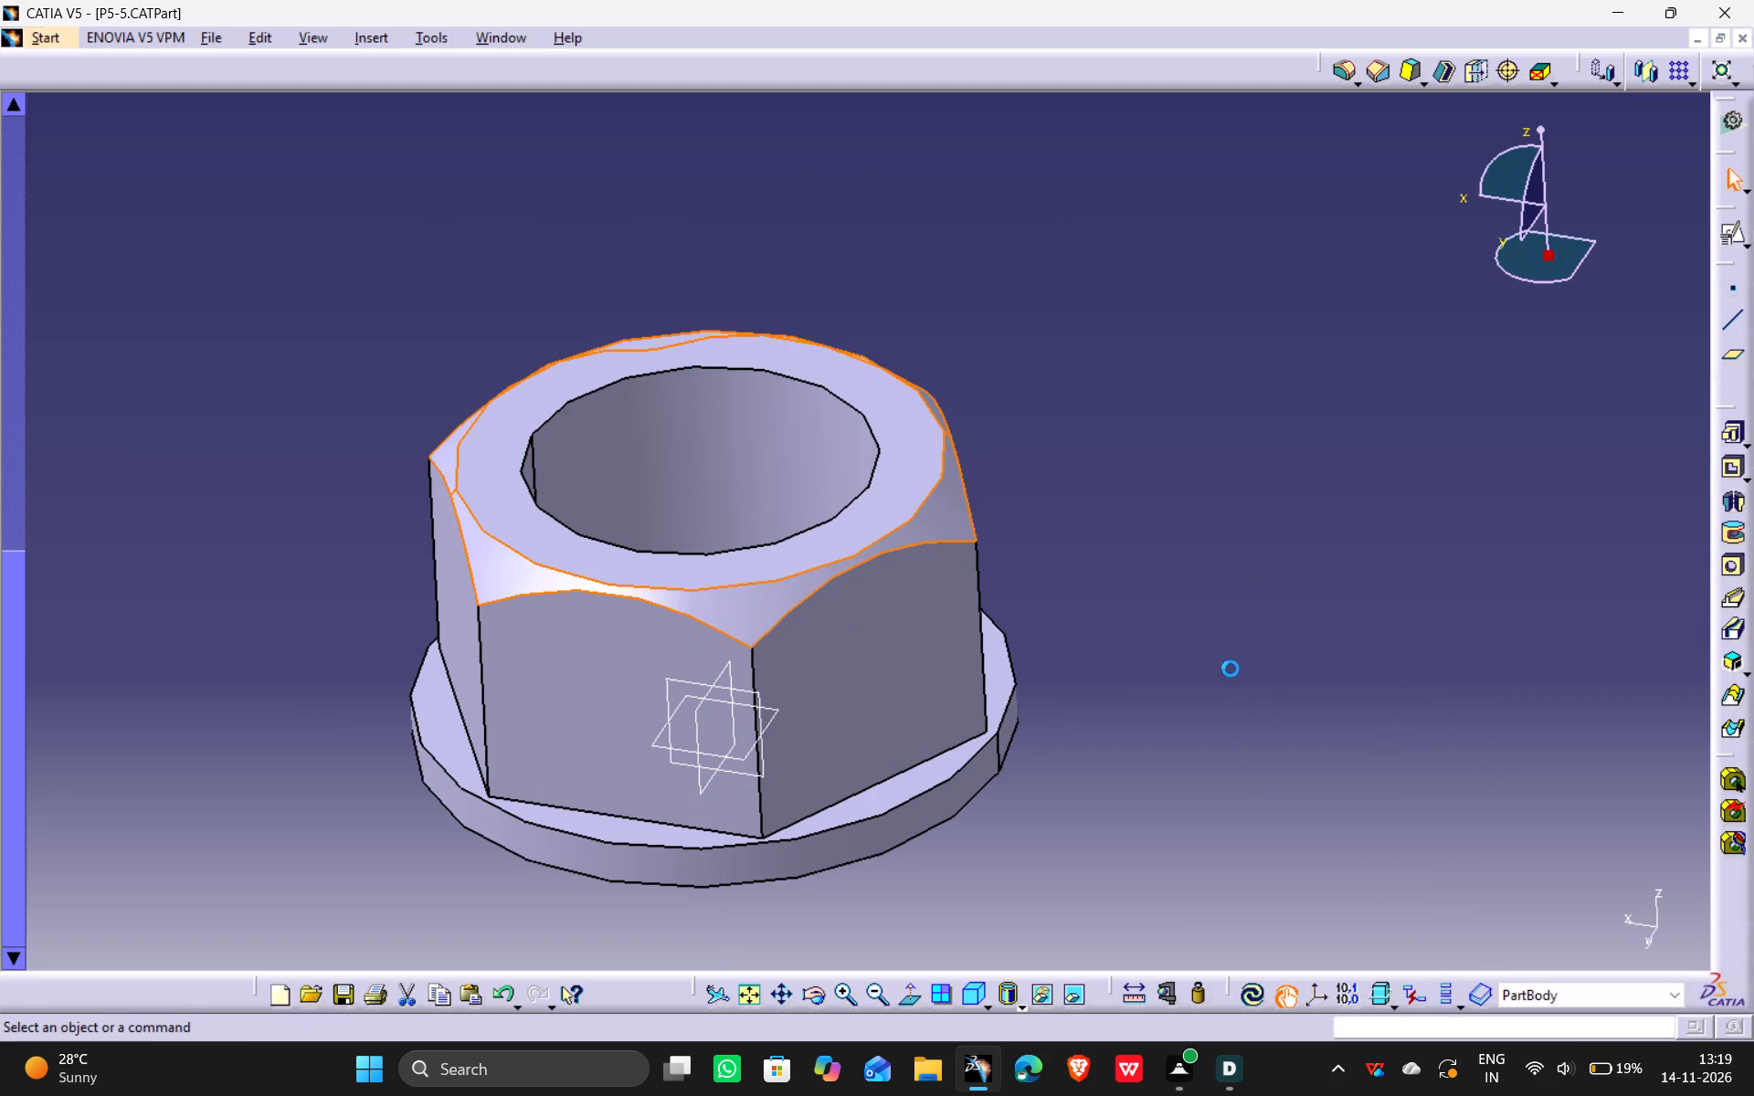
Show the chamfered nut in isometric view.
left_click(971, 997)
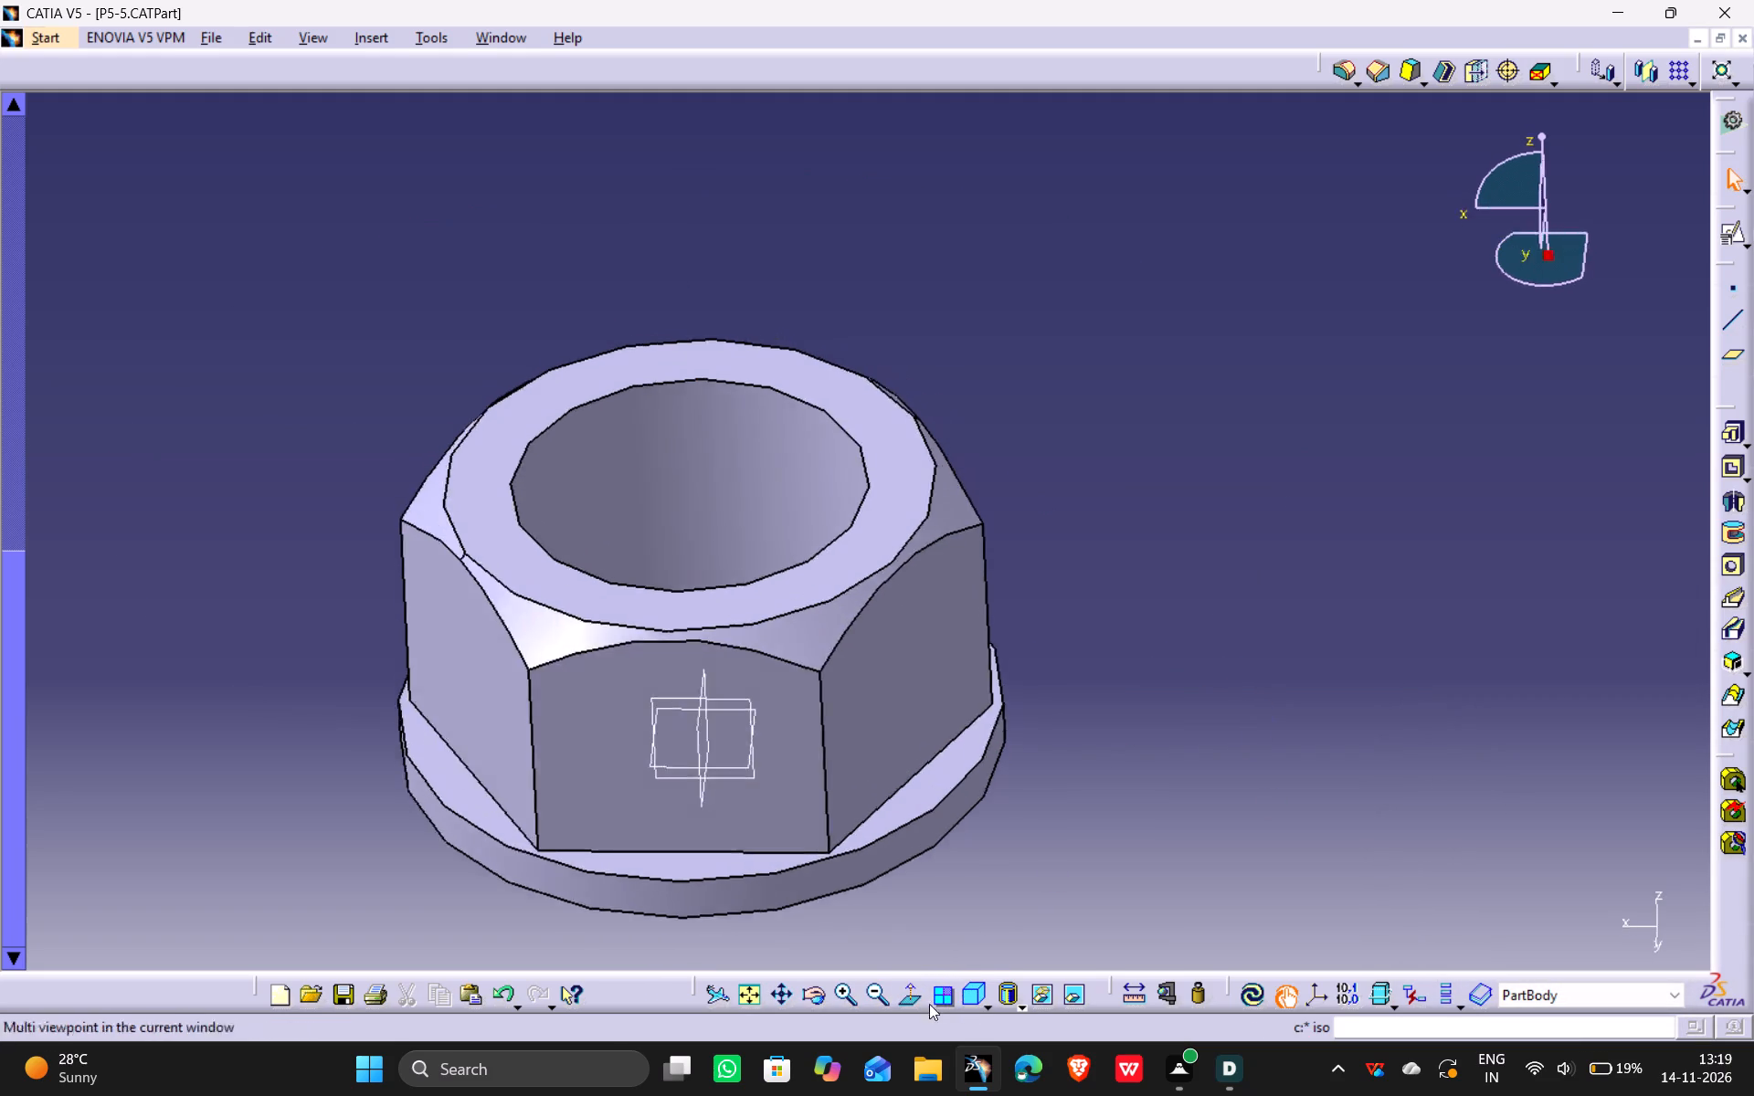
Fit the whole nut in view and update the part.
left_click(749, 1002)
left_click(1252, 1000)
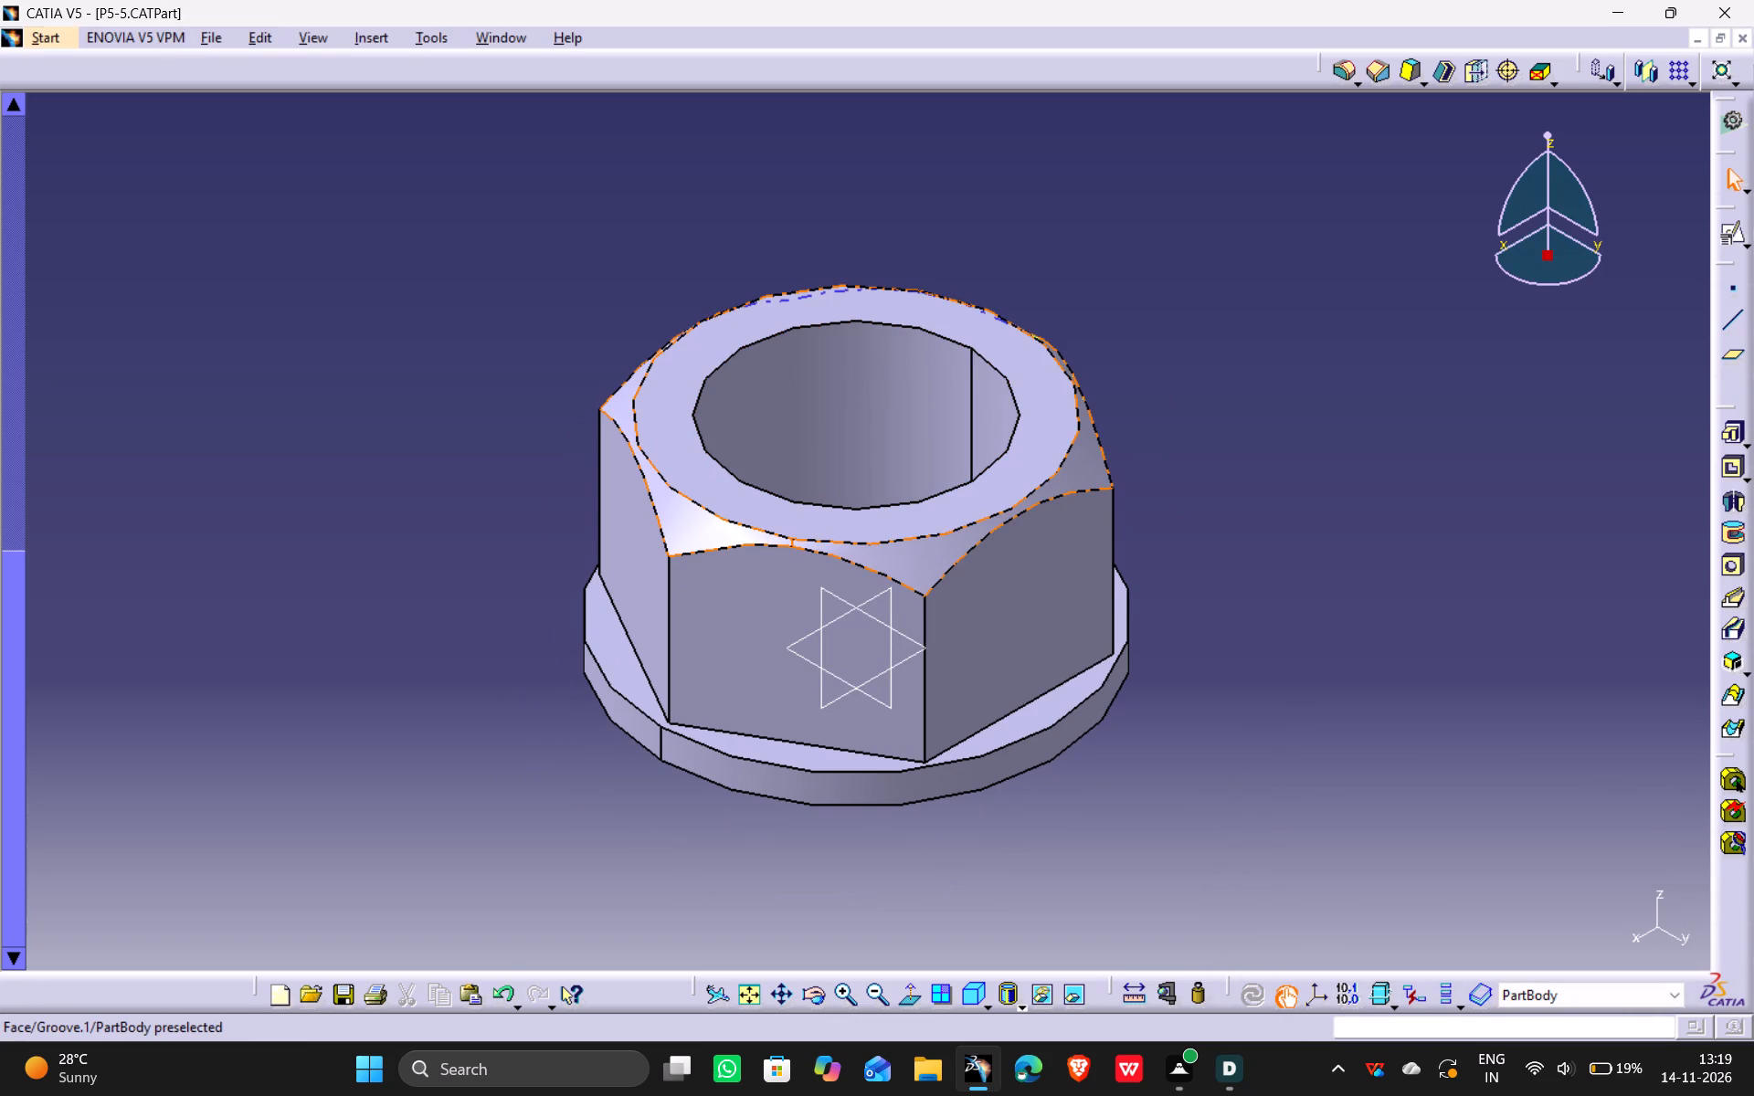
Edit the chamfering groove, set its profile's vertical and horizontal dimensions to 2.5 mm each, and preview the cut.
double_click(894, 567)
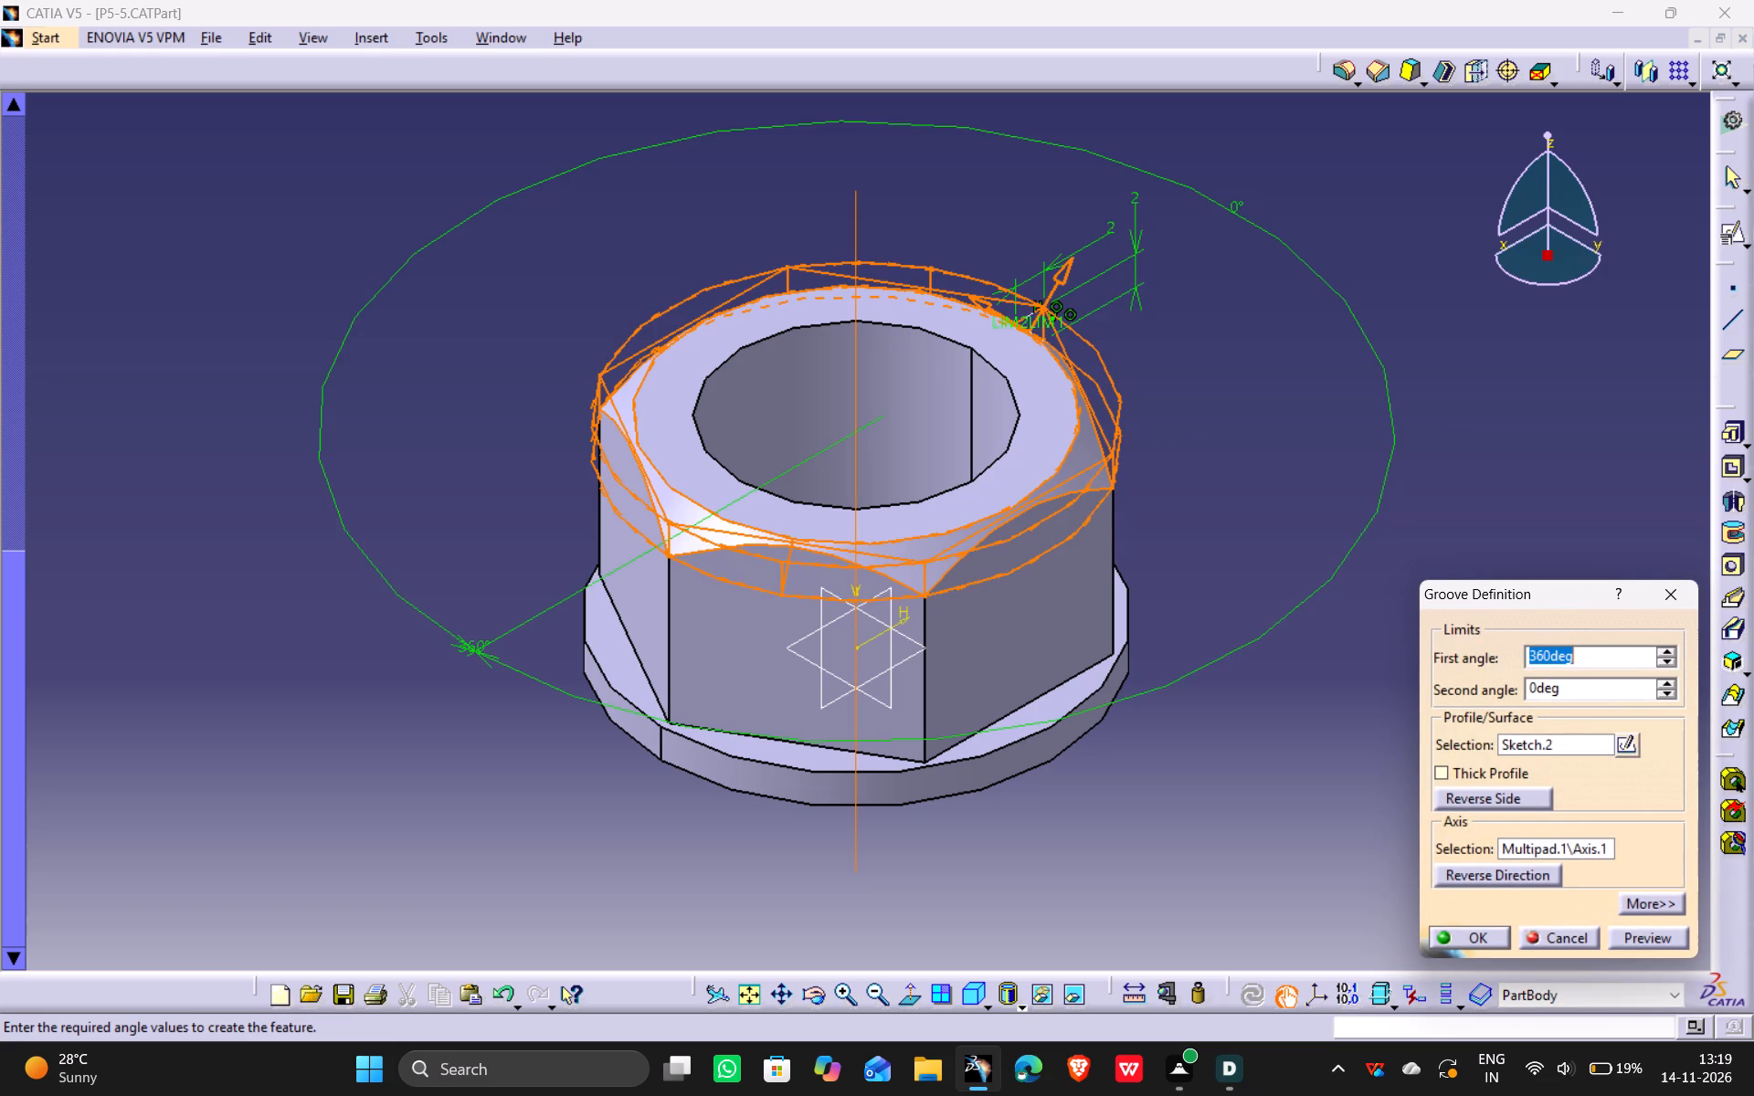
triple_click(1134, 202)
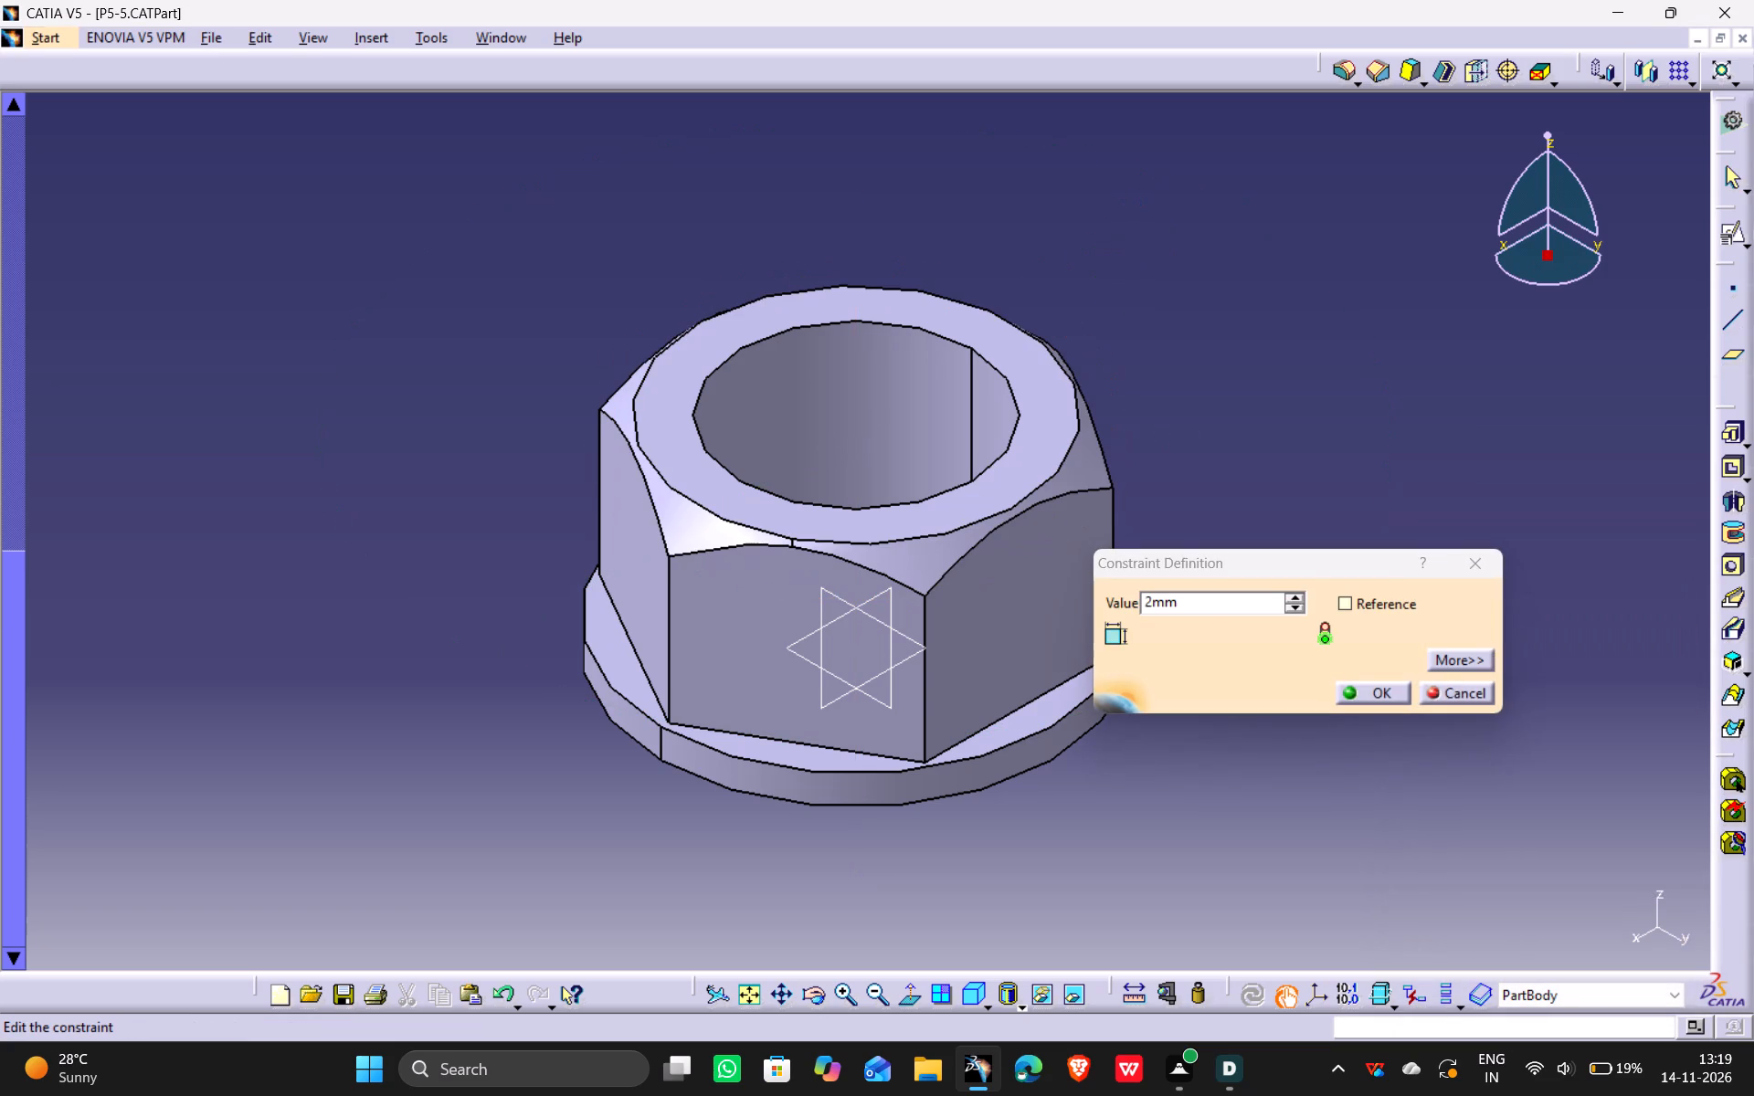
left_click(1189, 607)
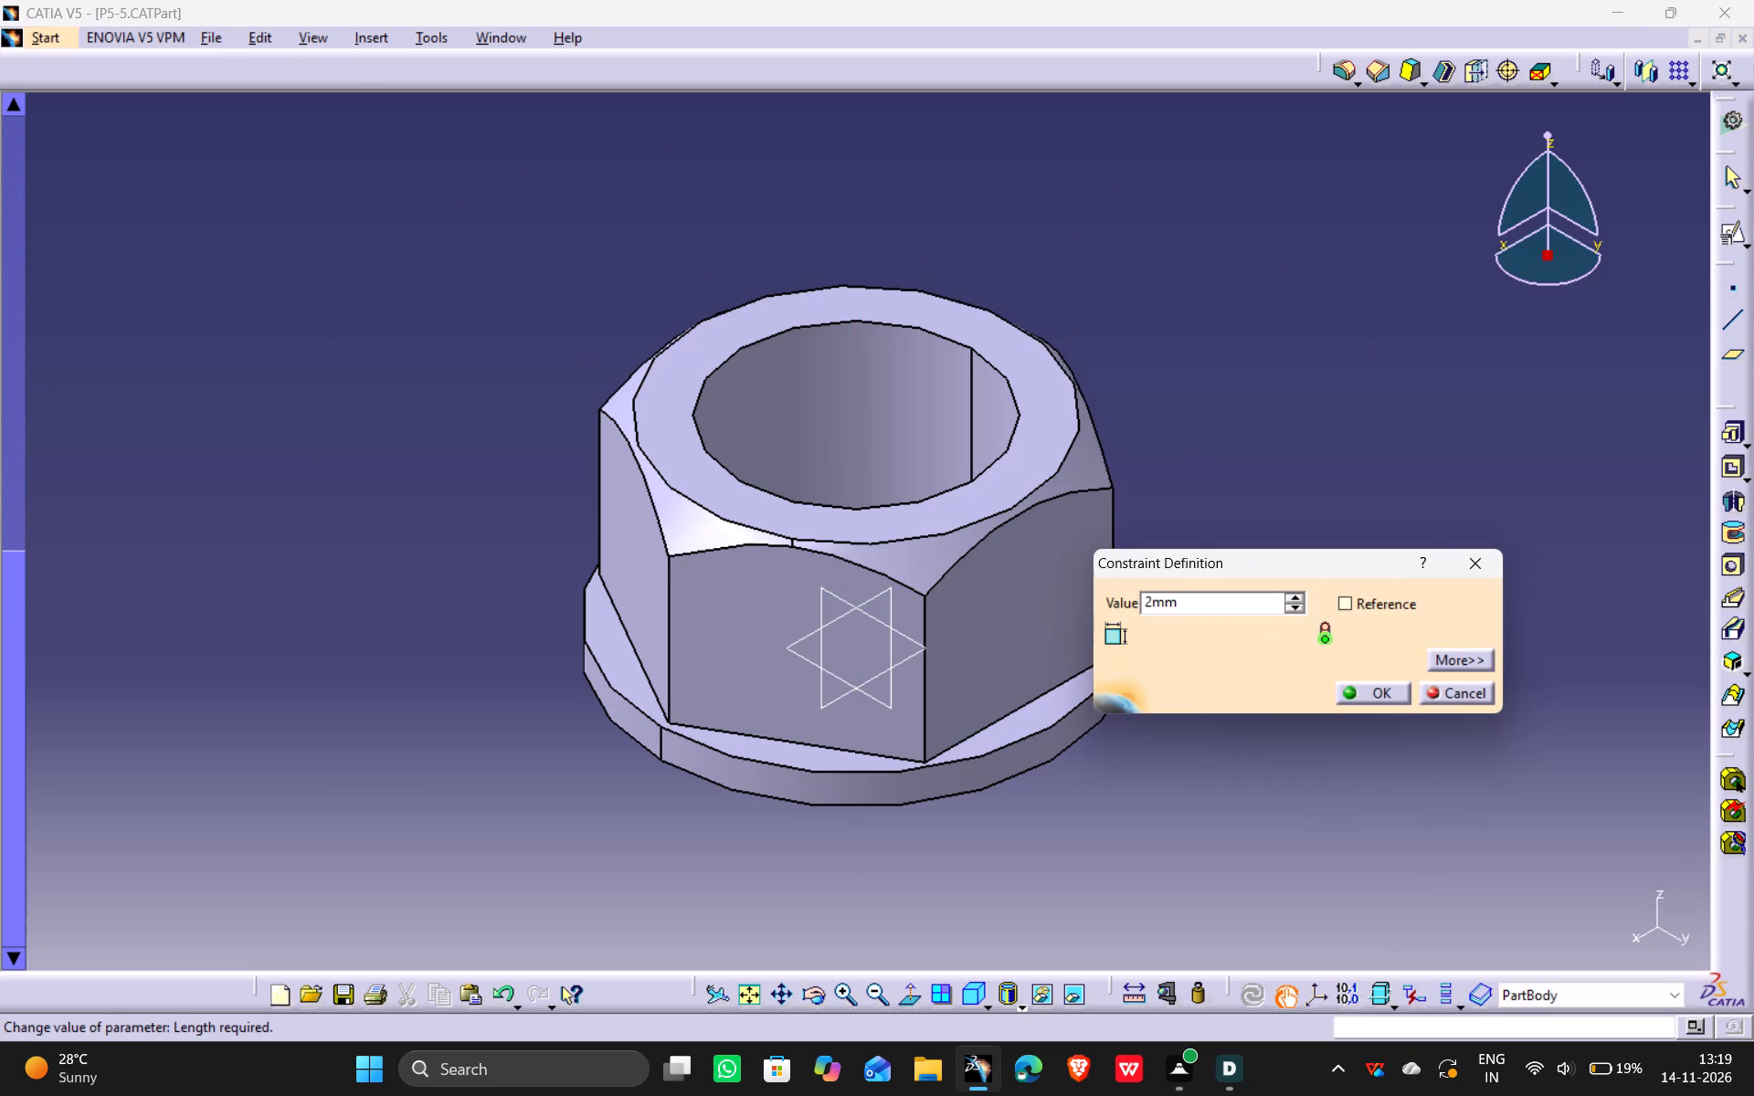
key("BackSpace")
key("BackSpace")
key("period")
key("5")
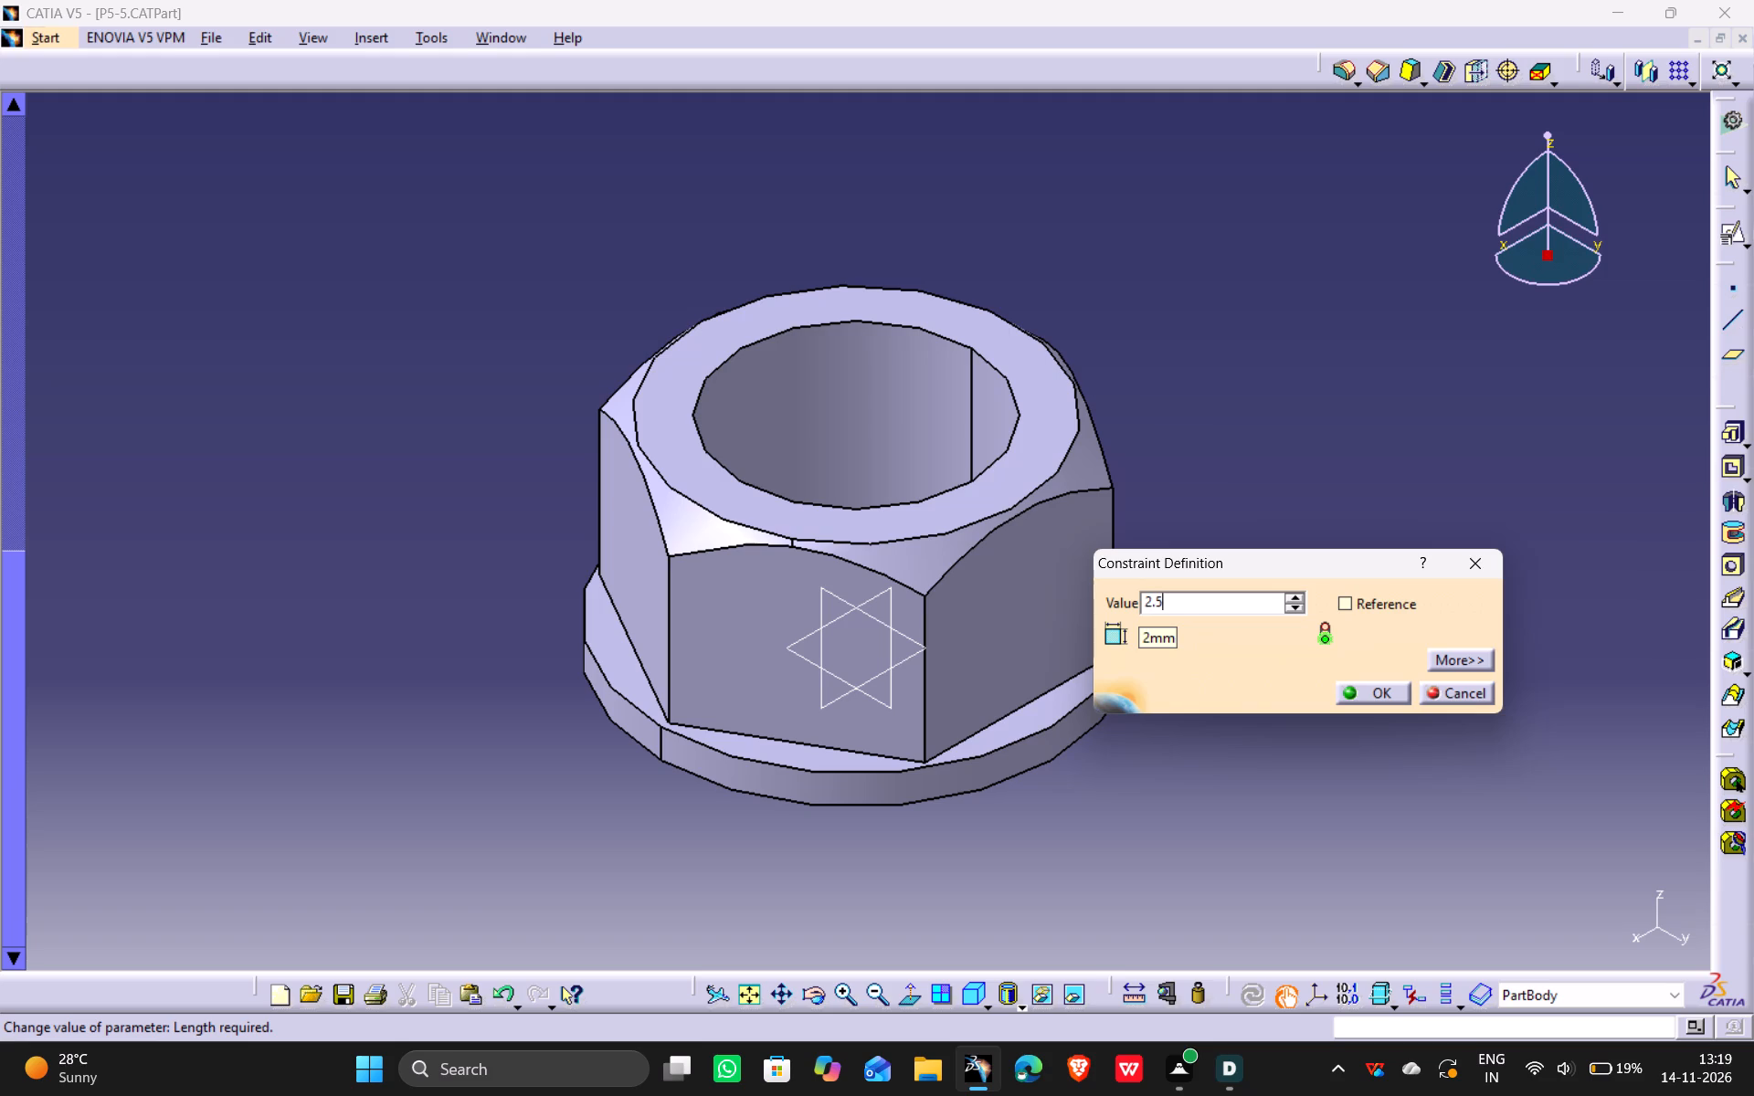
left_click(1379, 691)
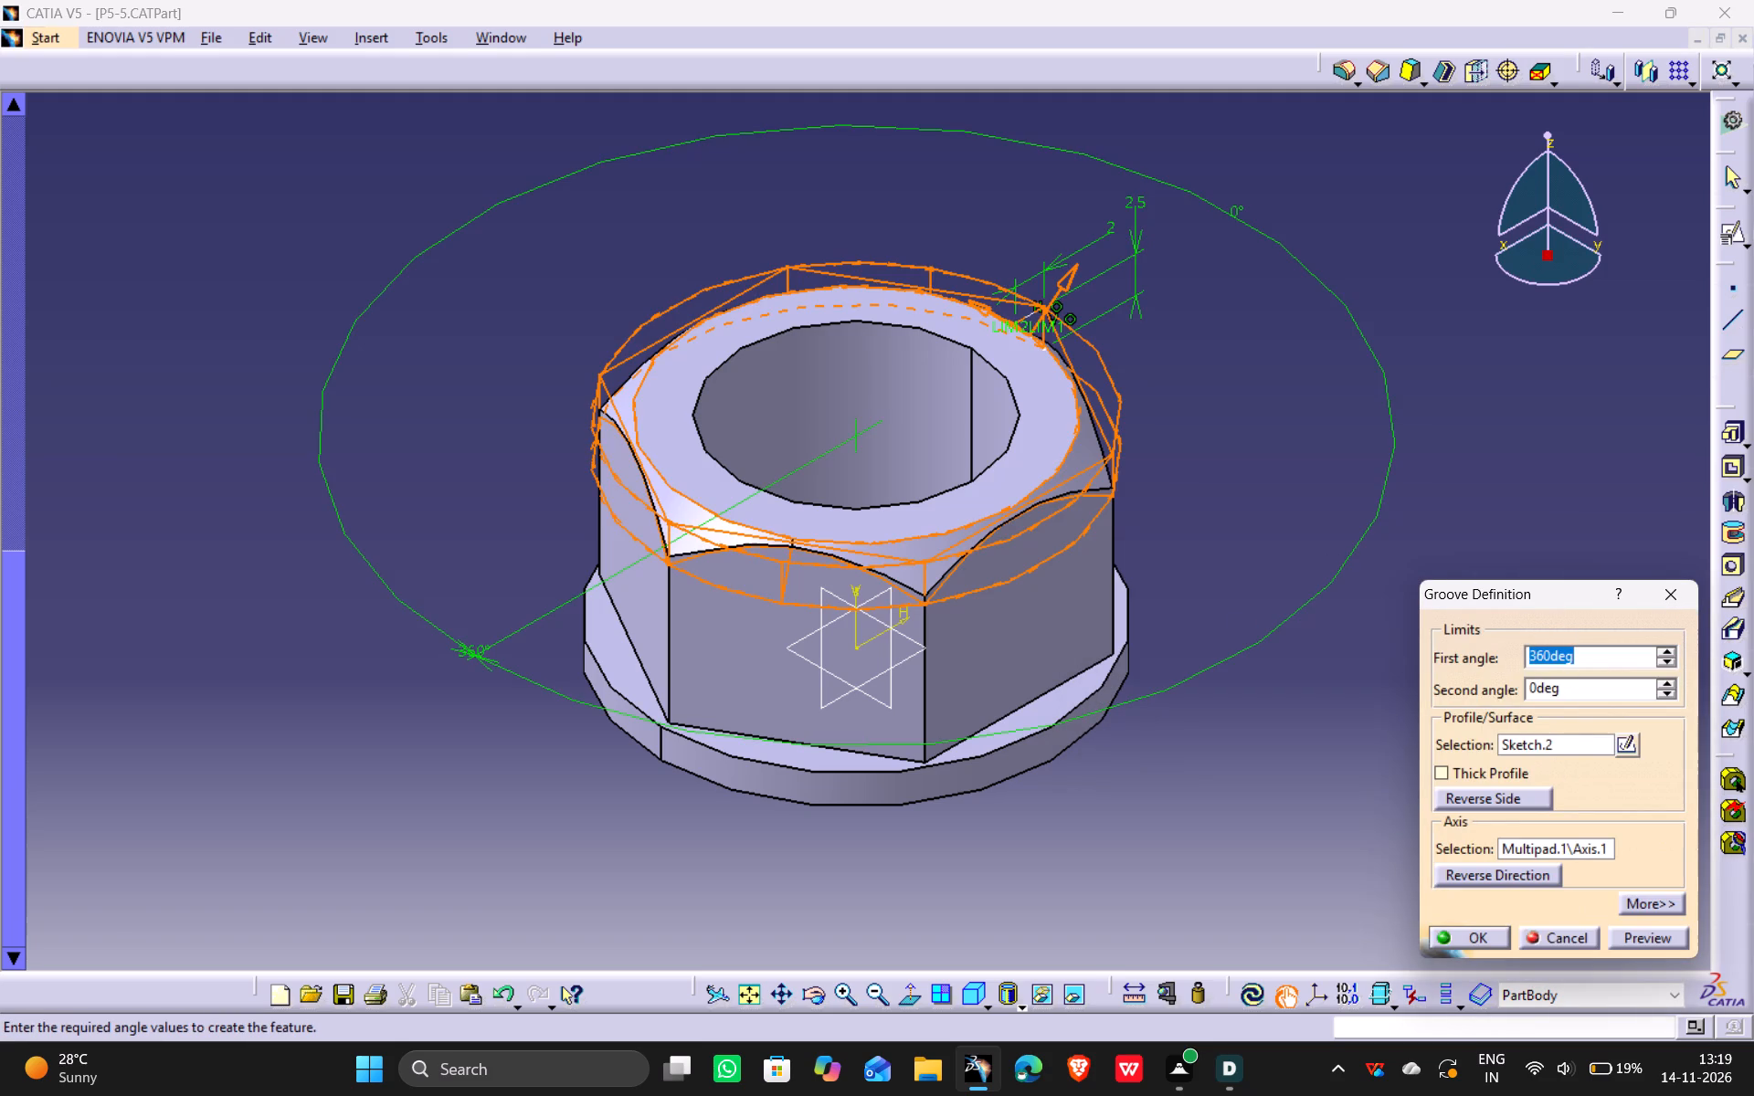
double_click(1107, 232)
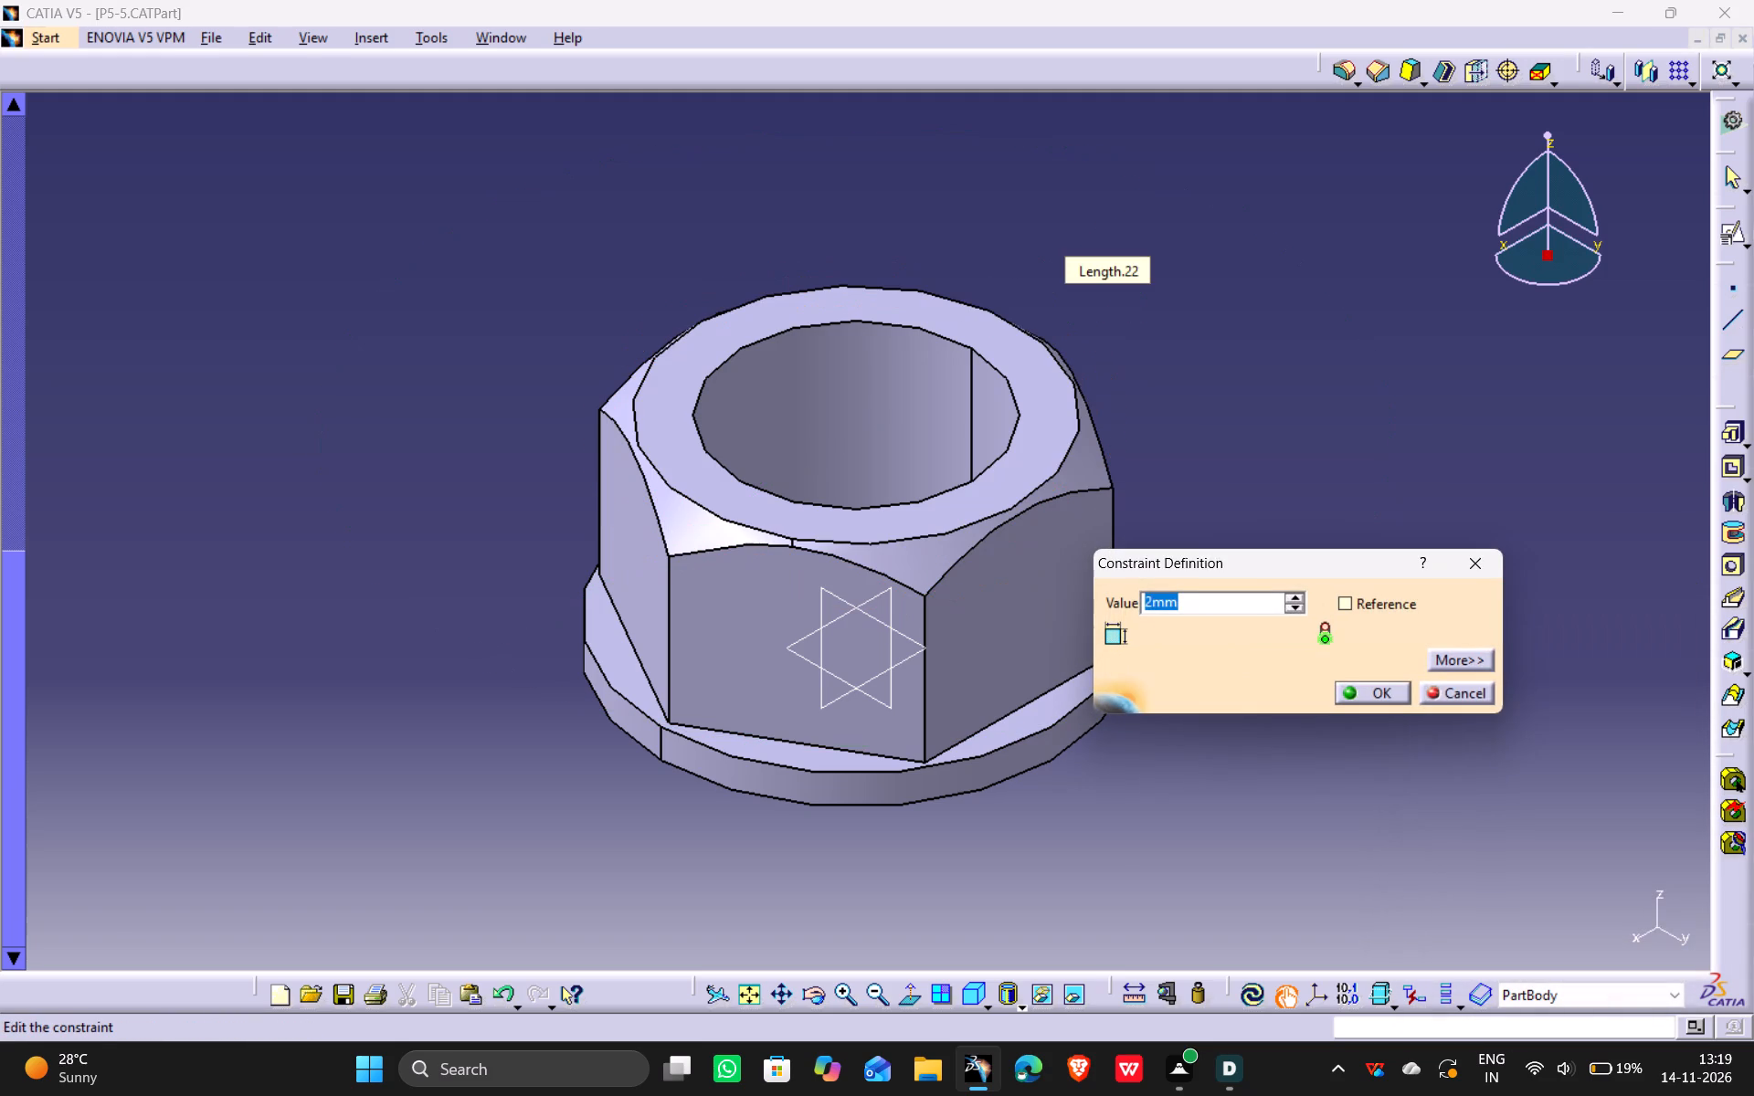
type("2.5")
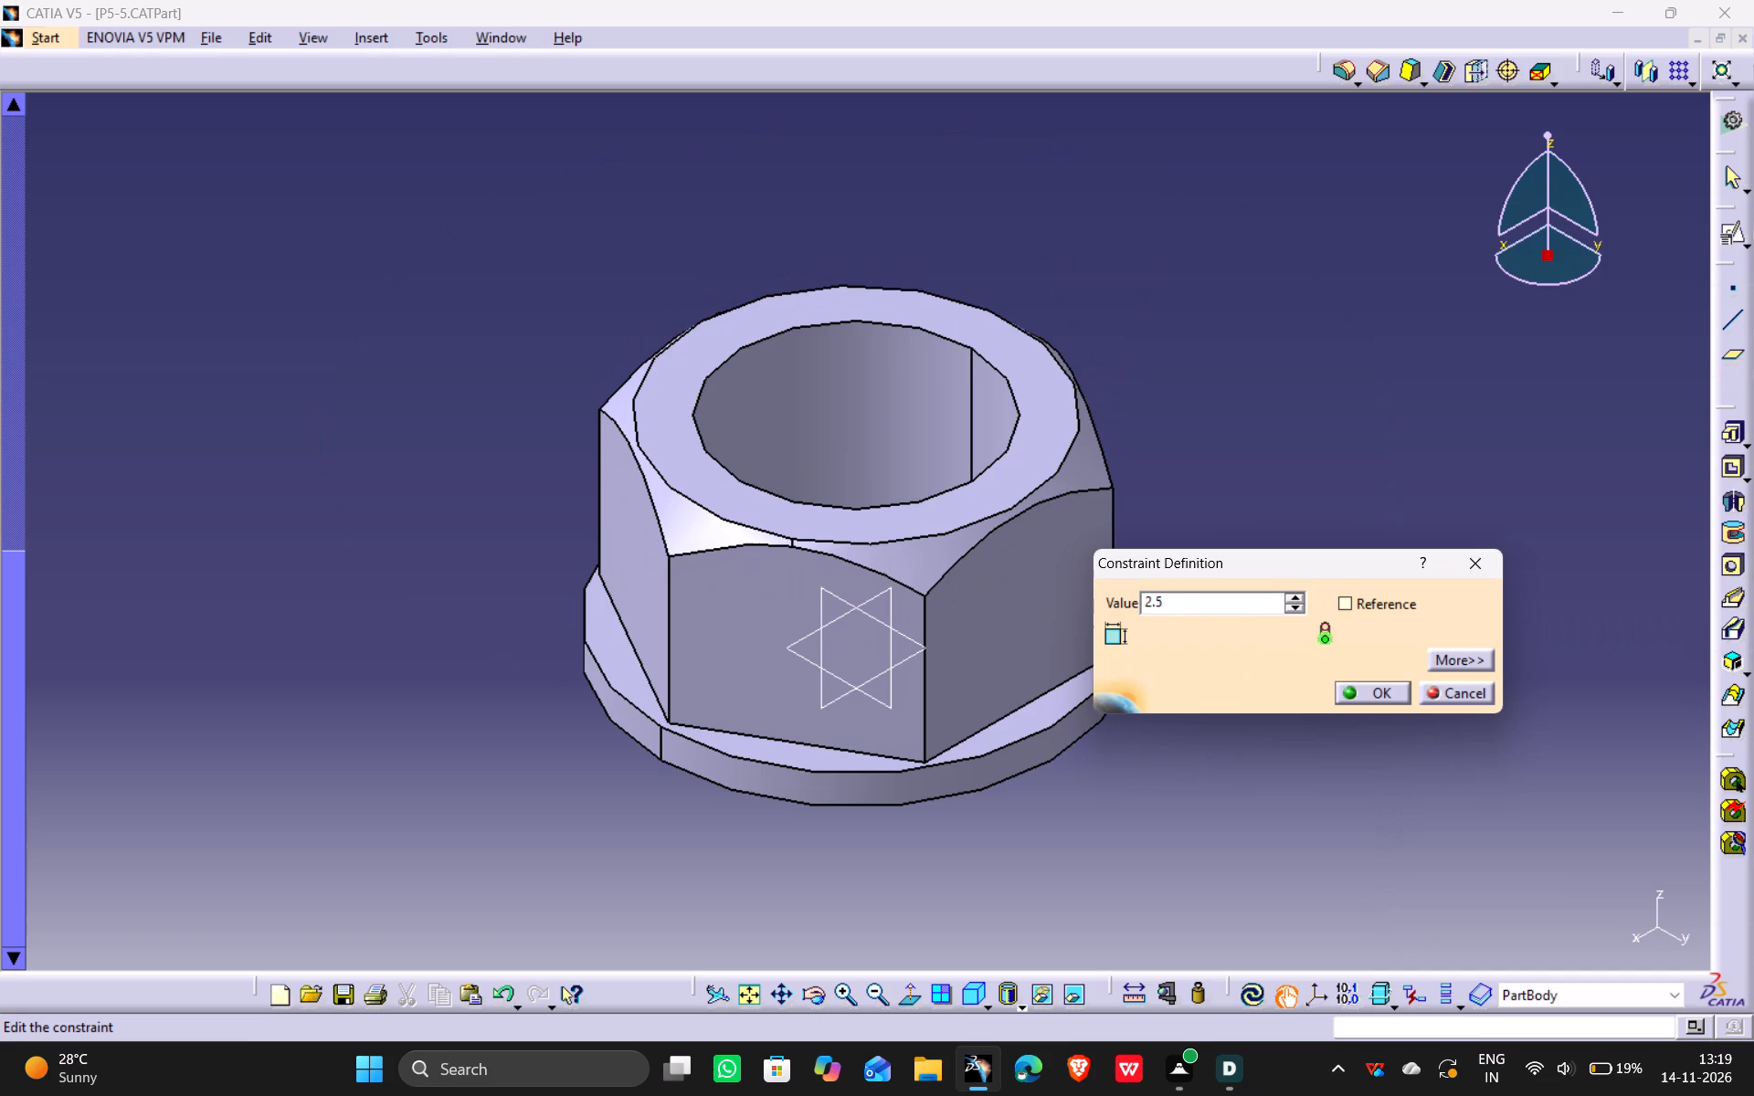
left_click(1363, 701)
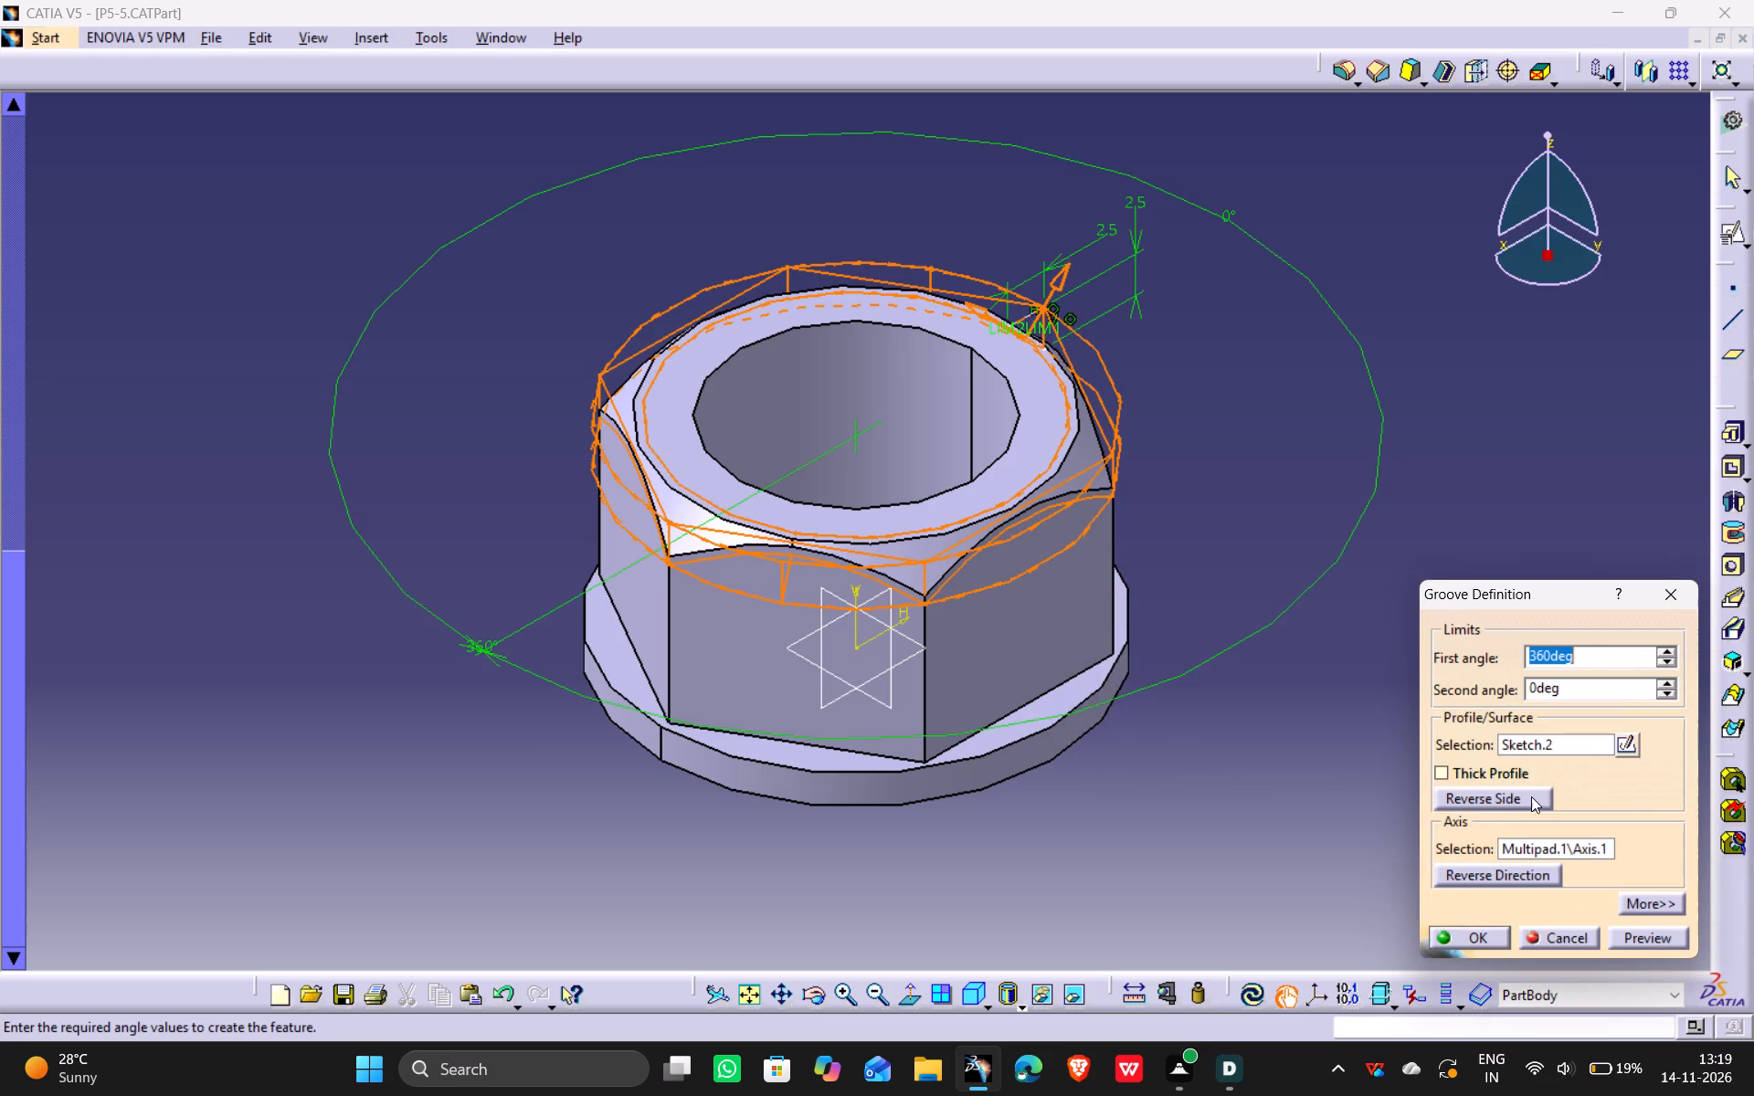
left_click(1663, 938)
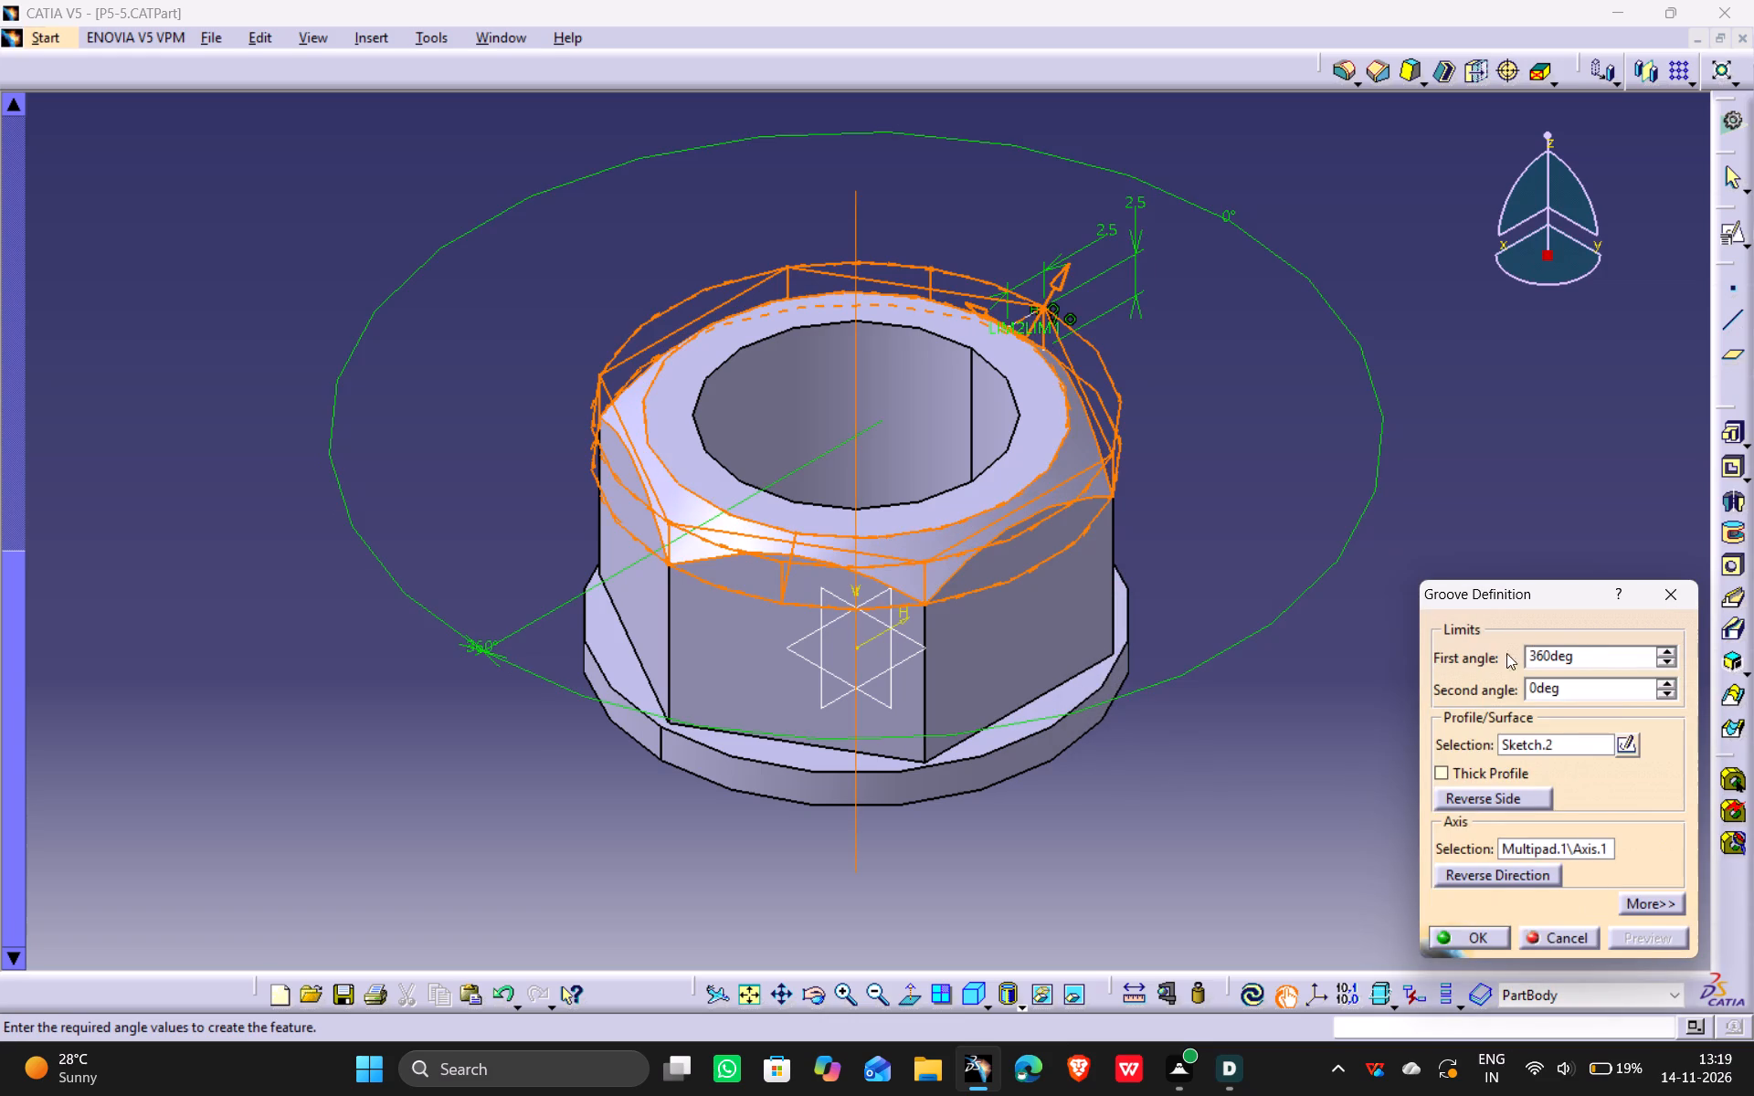
Set the groove profile's vertical and horizontal dimensions to 1.5 mm each, preview the cut, and complete the groove.
double_click(1141, 202)
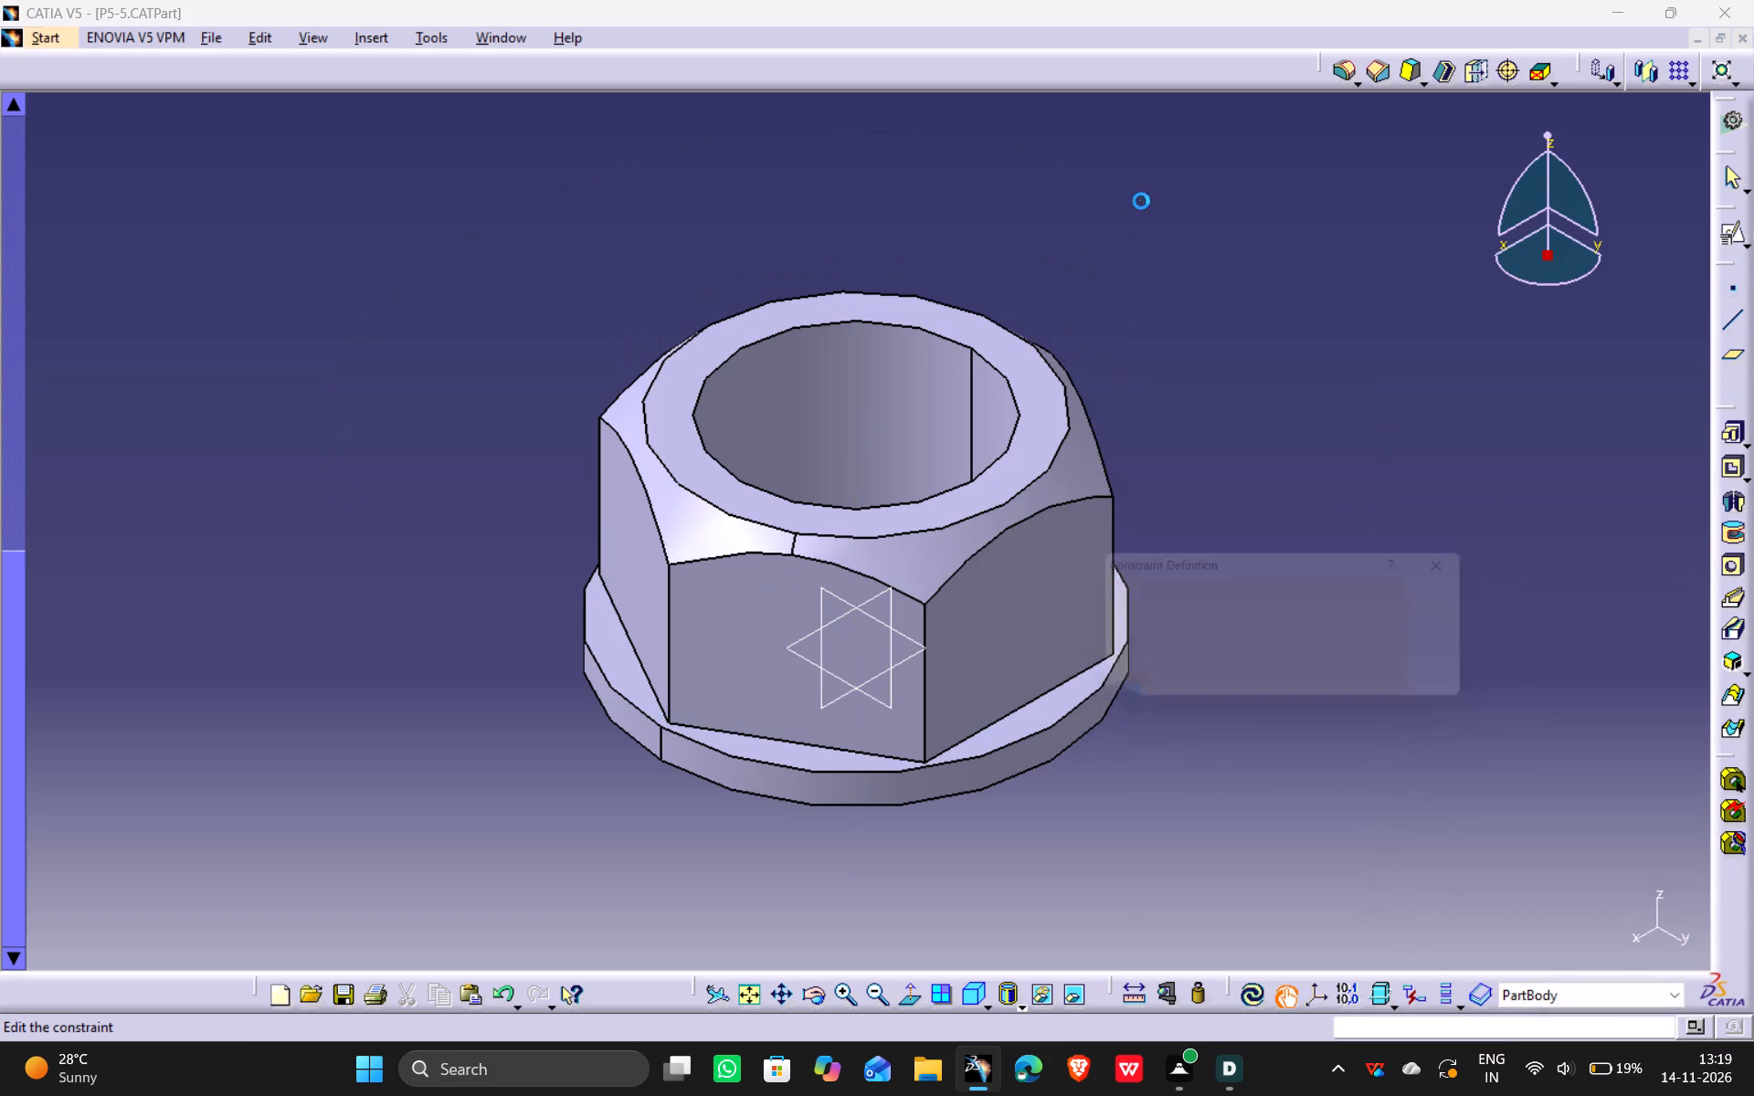
type("1.5")
left_click(1386, 697)
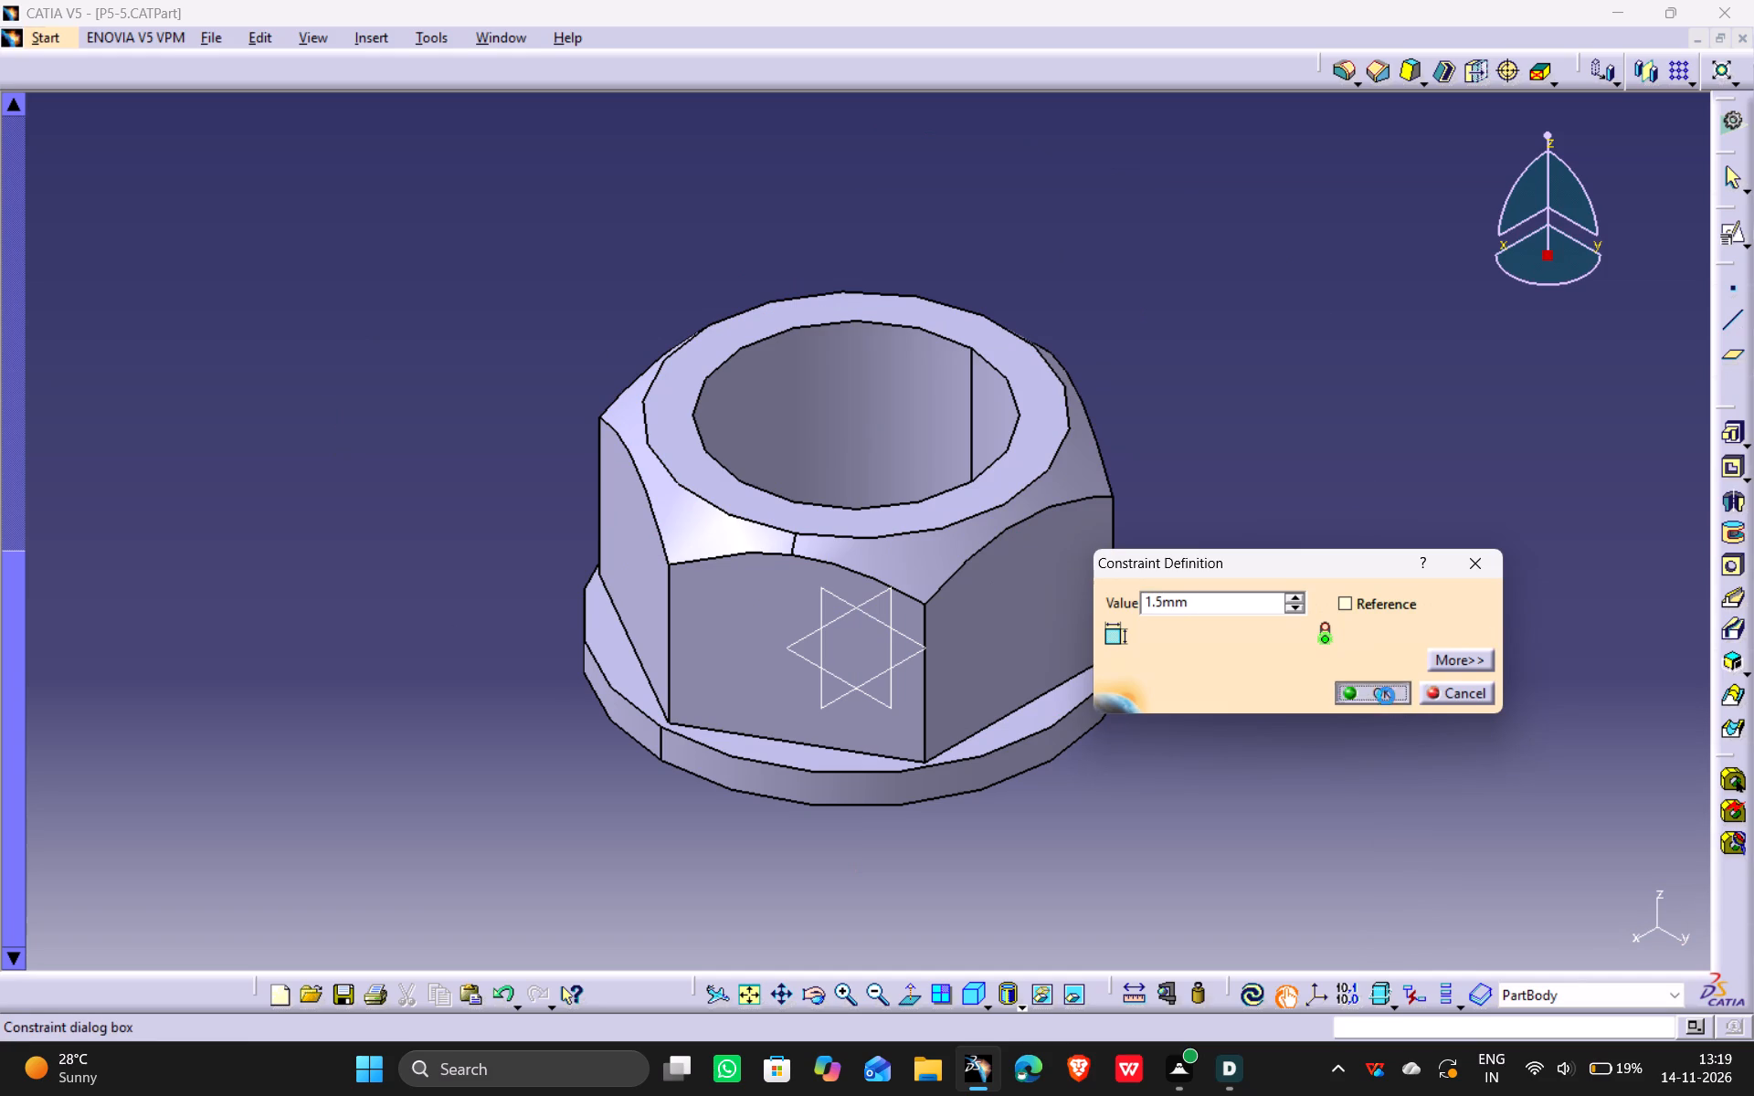
double_click(1102, 225)
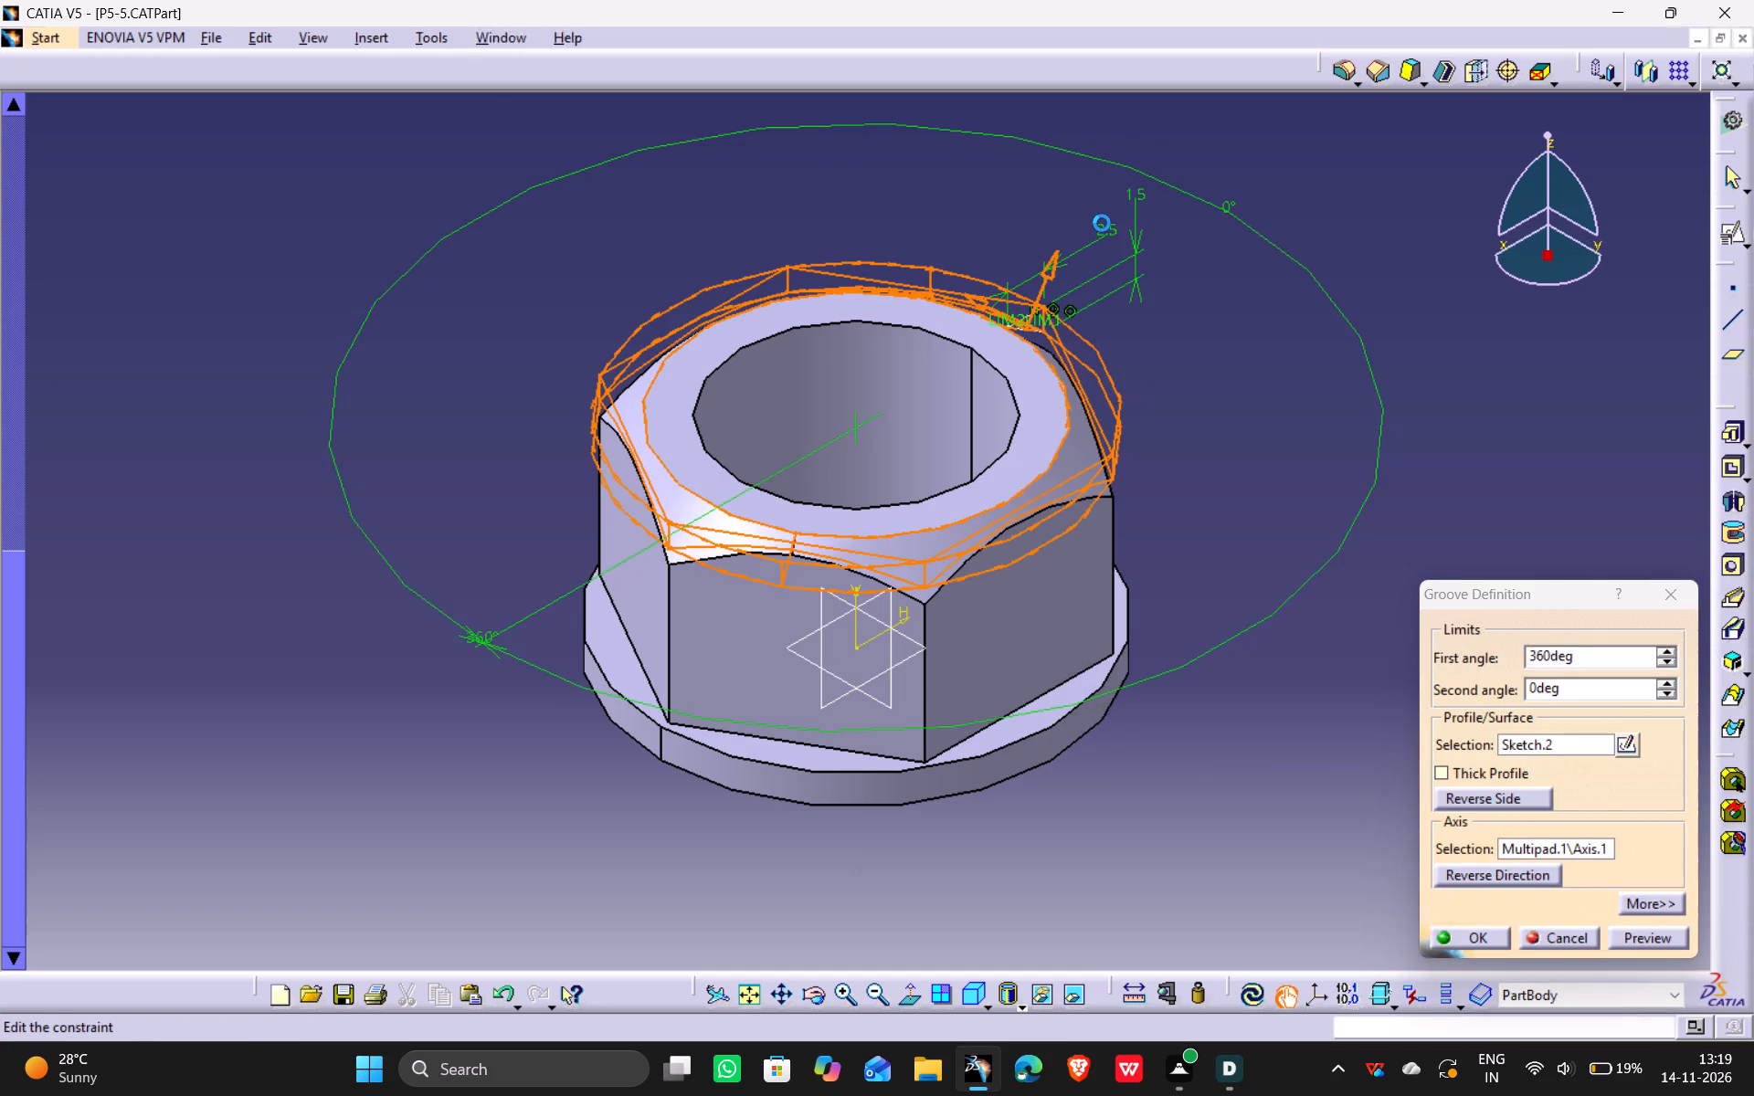
type("1.5")
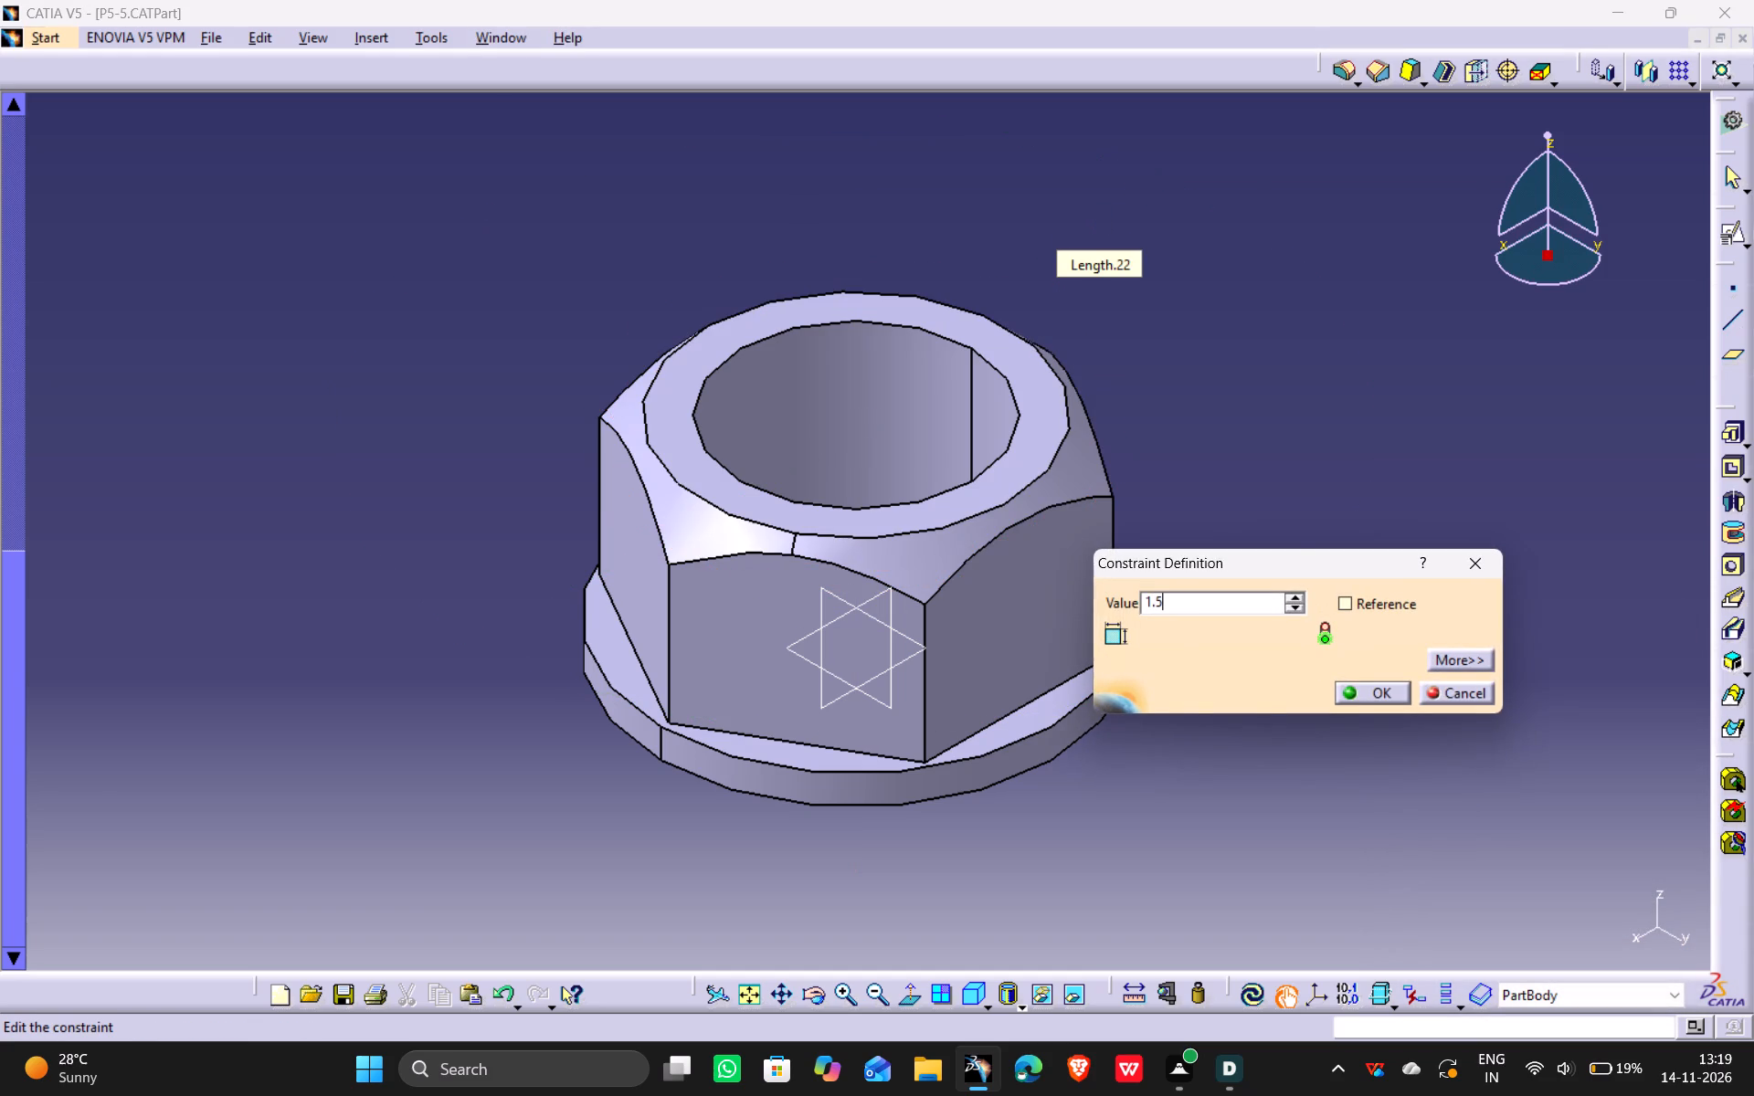
left_click(1372, 701)
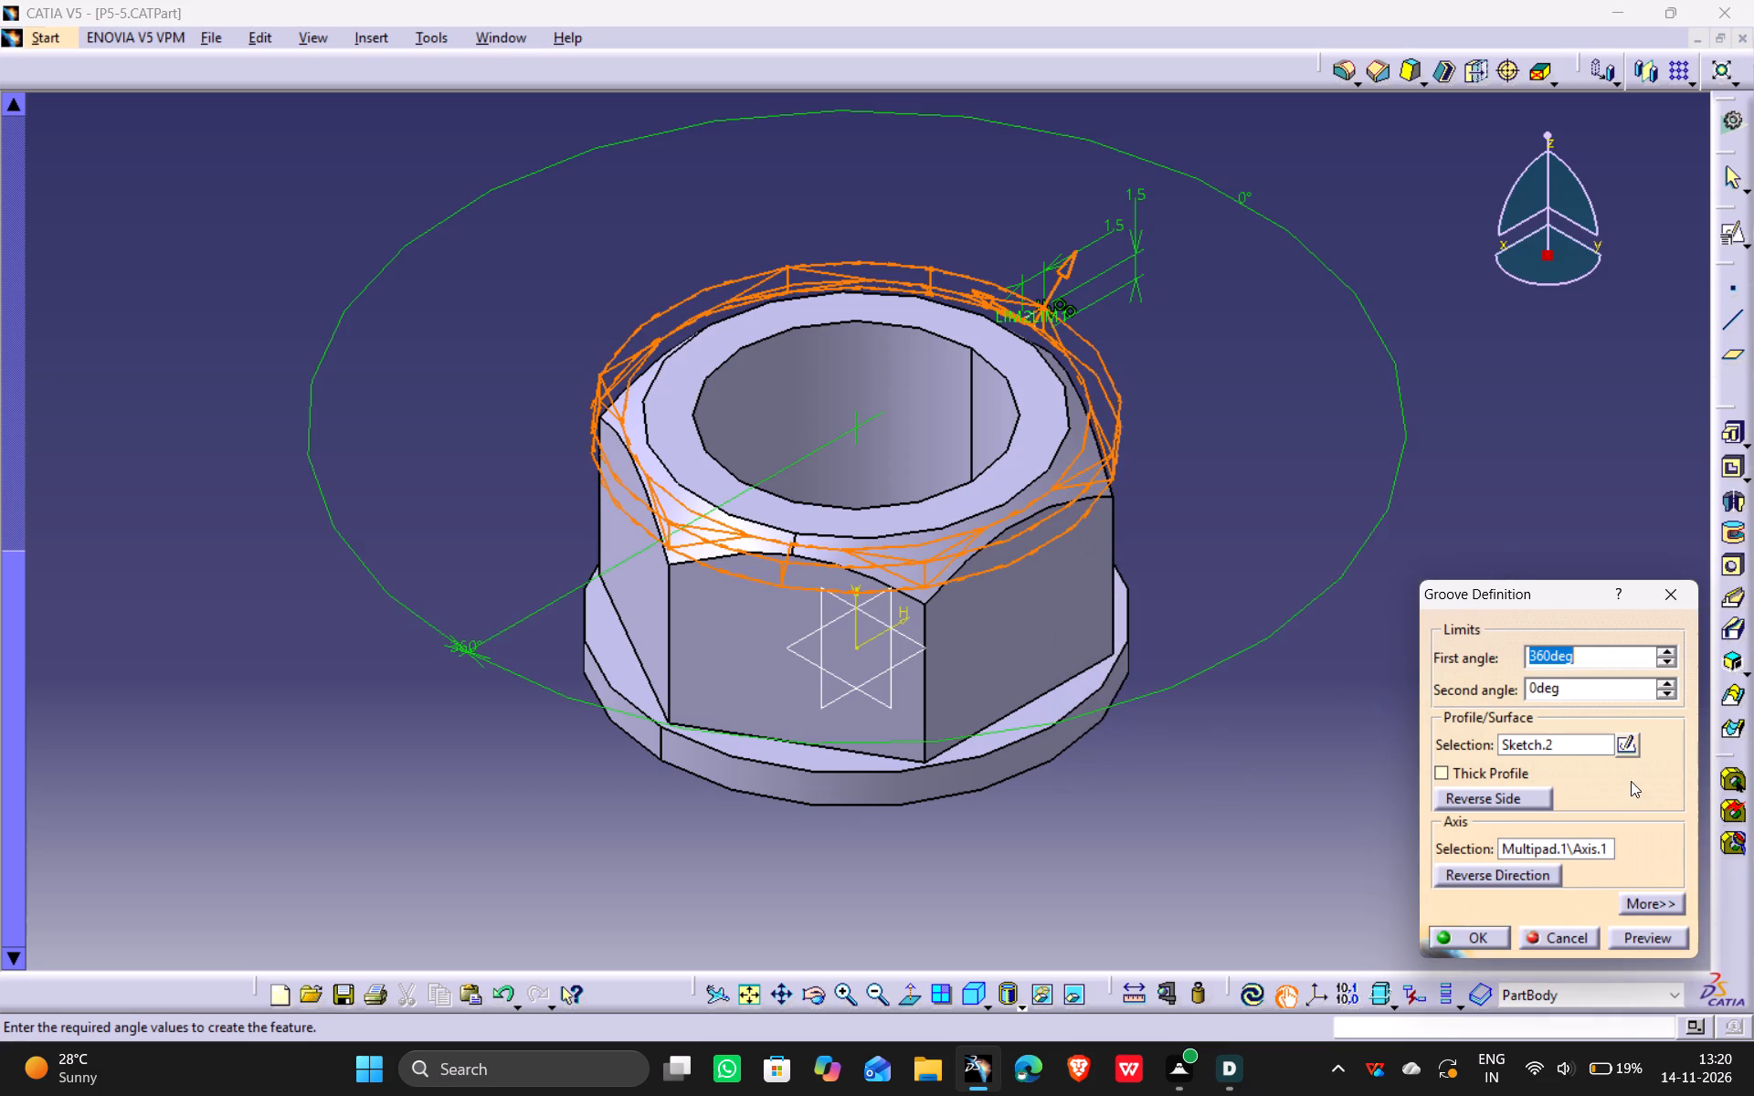
left_click(1654, 932)
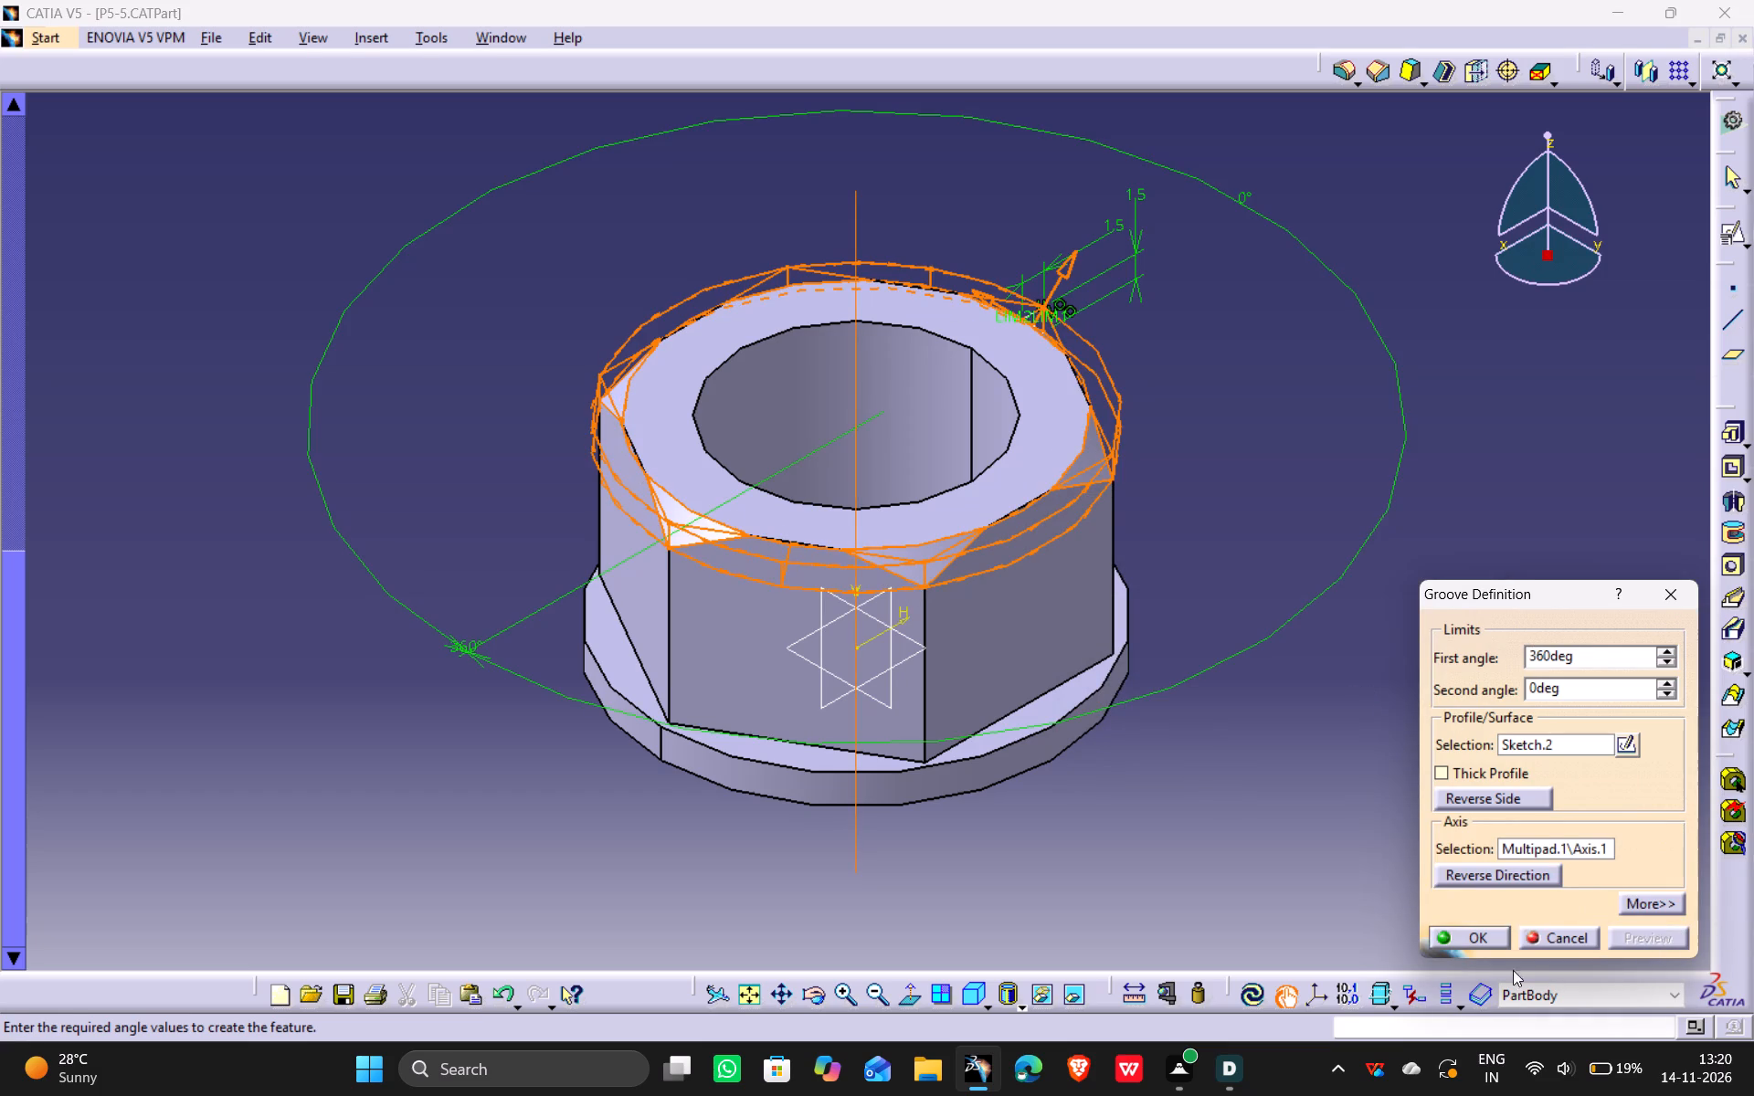
left_click(1485, 938)
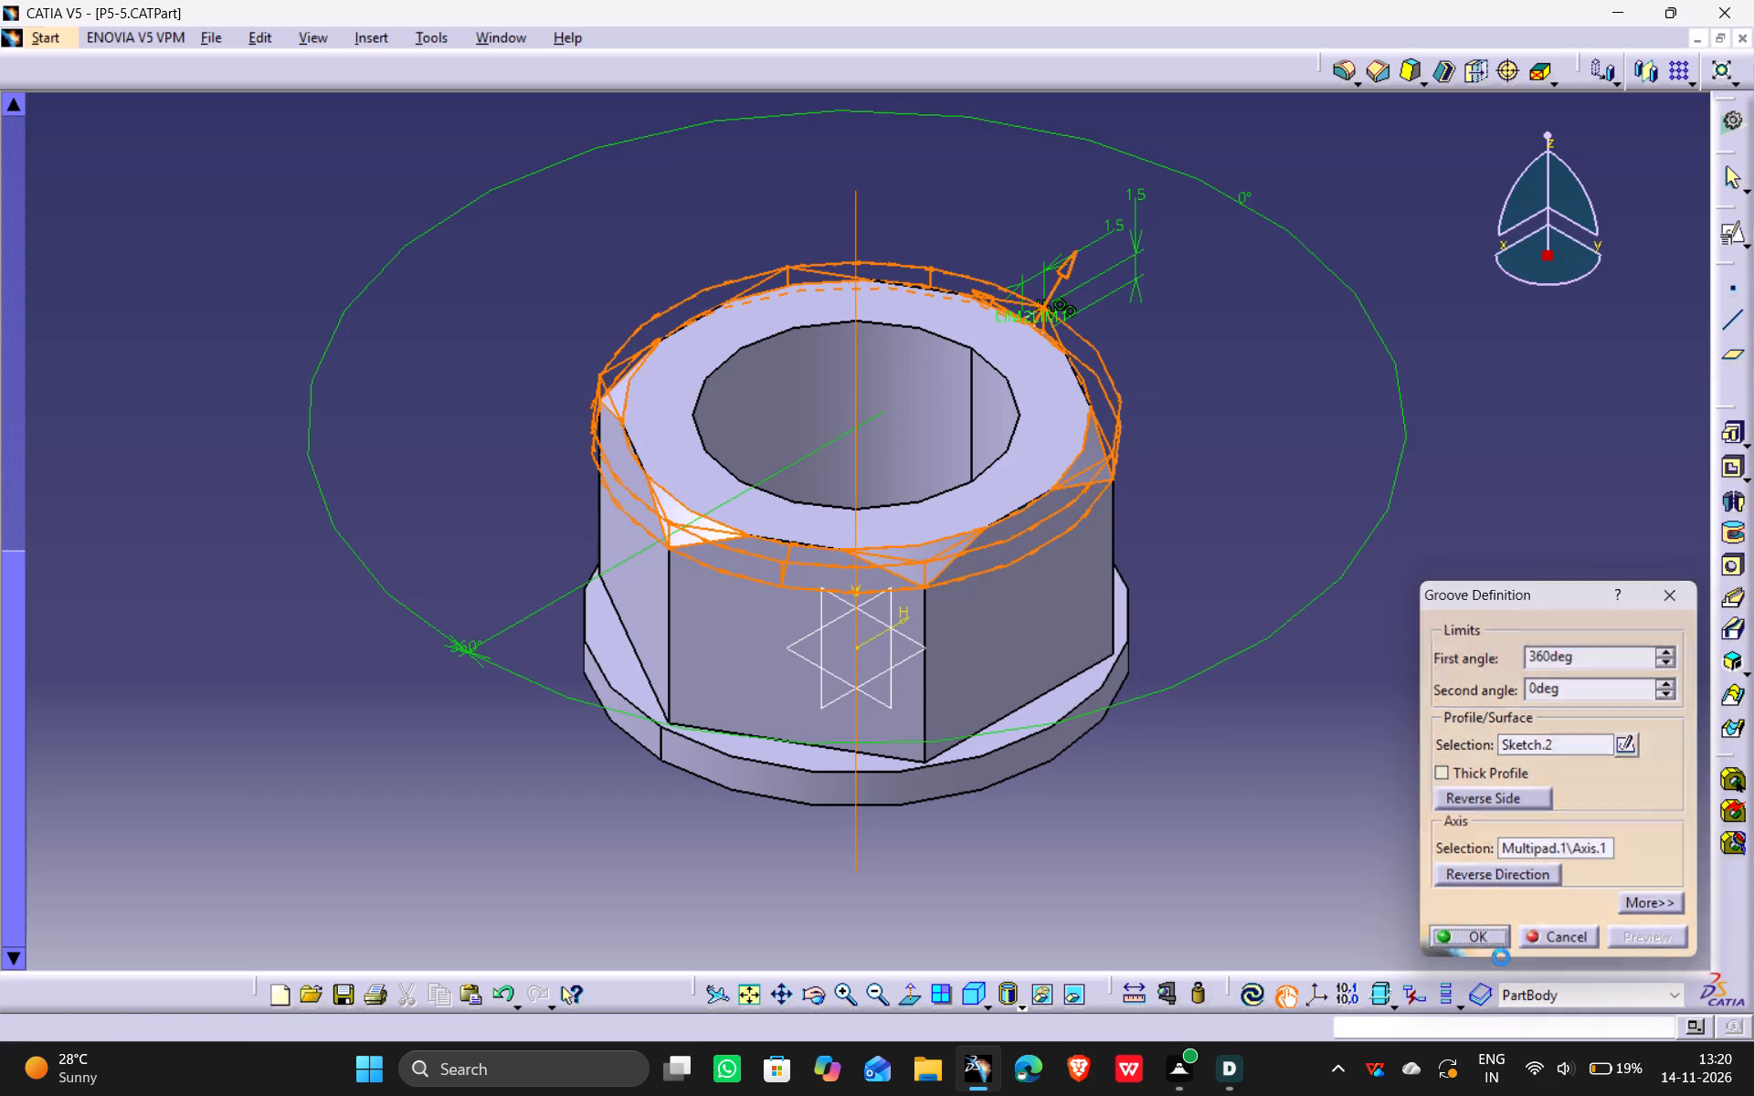
left_click(1306, 606)
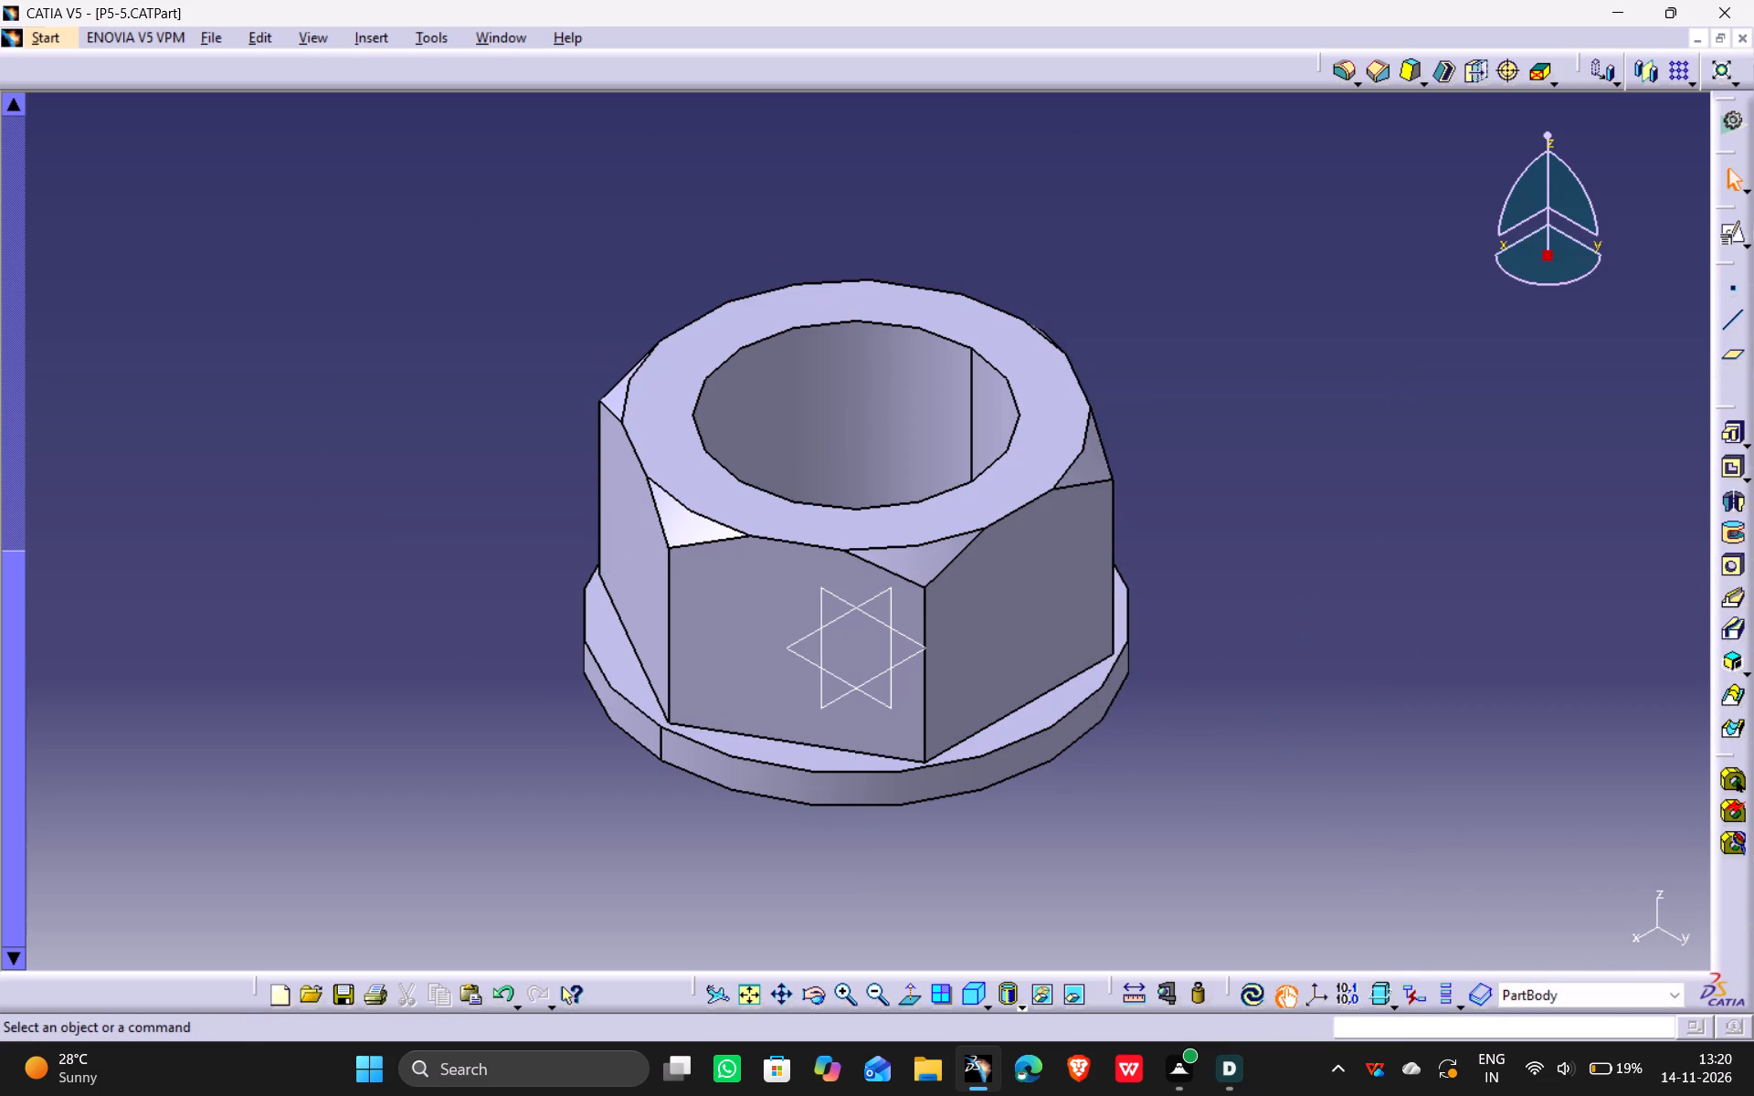
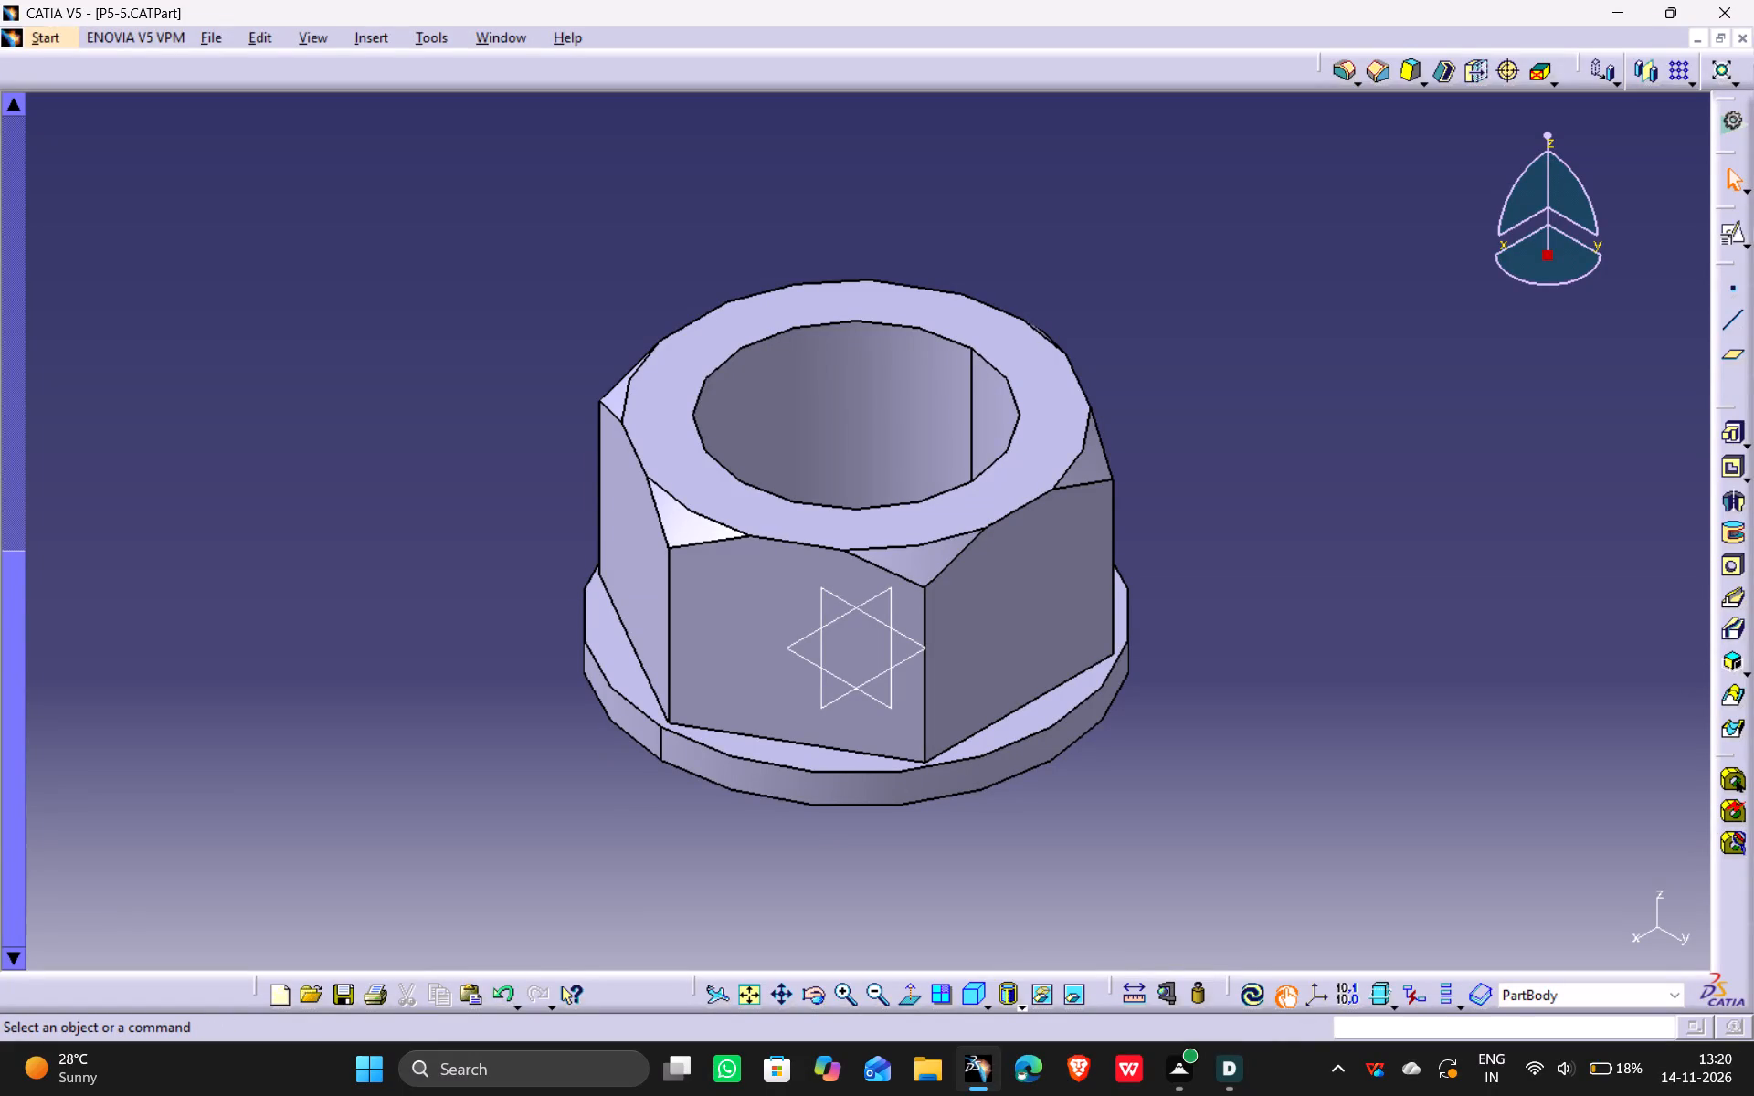
Save the finished flanged nut part P5-5.
key("ctrl+s")
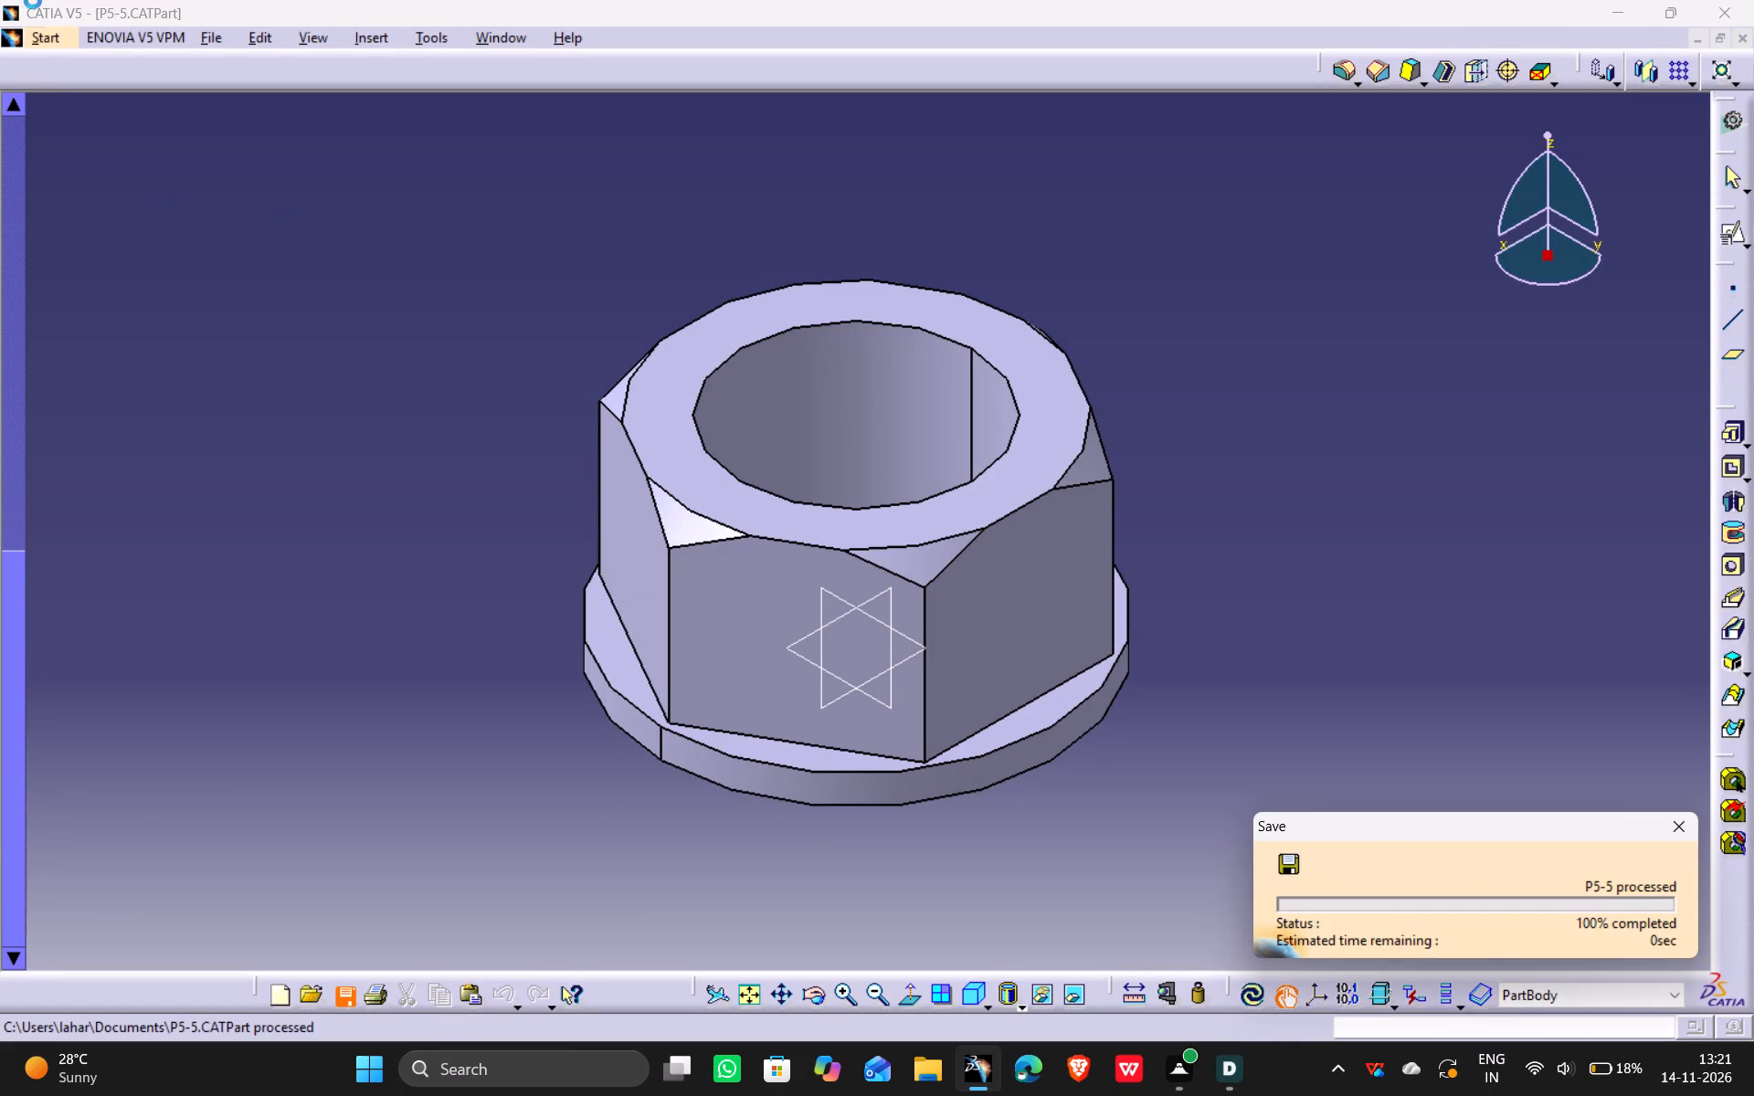
Create a new, empty mechanical part in Part Design.
left_click(42, 32)
left_click(79, 94)
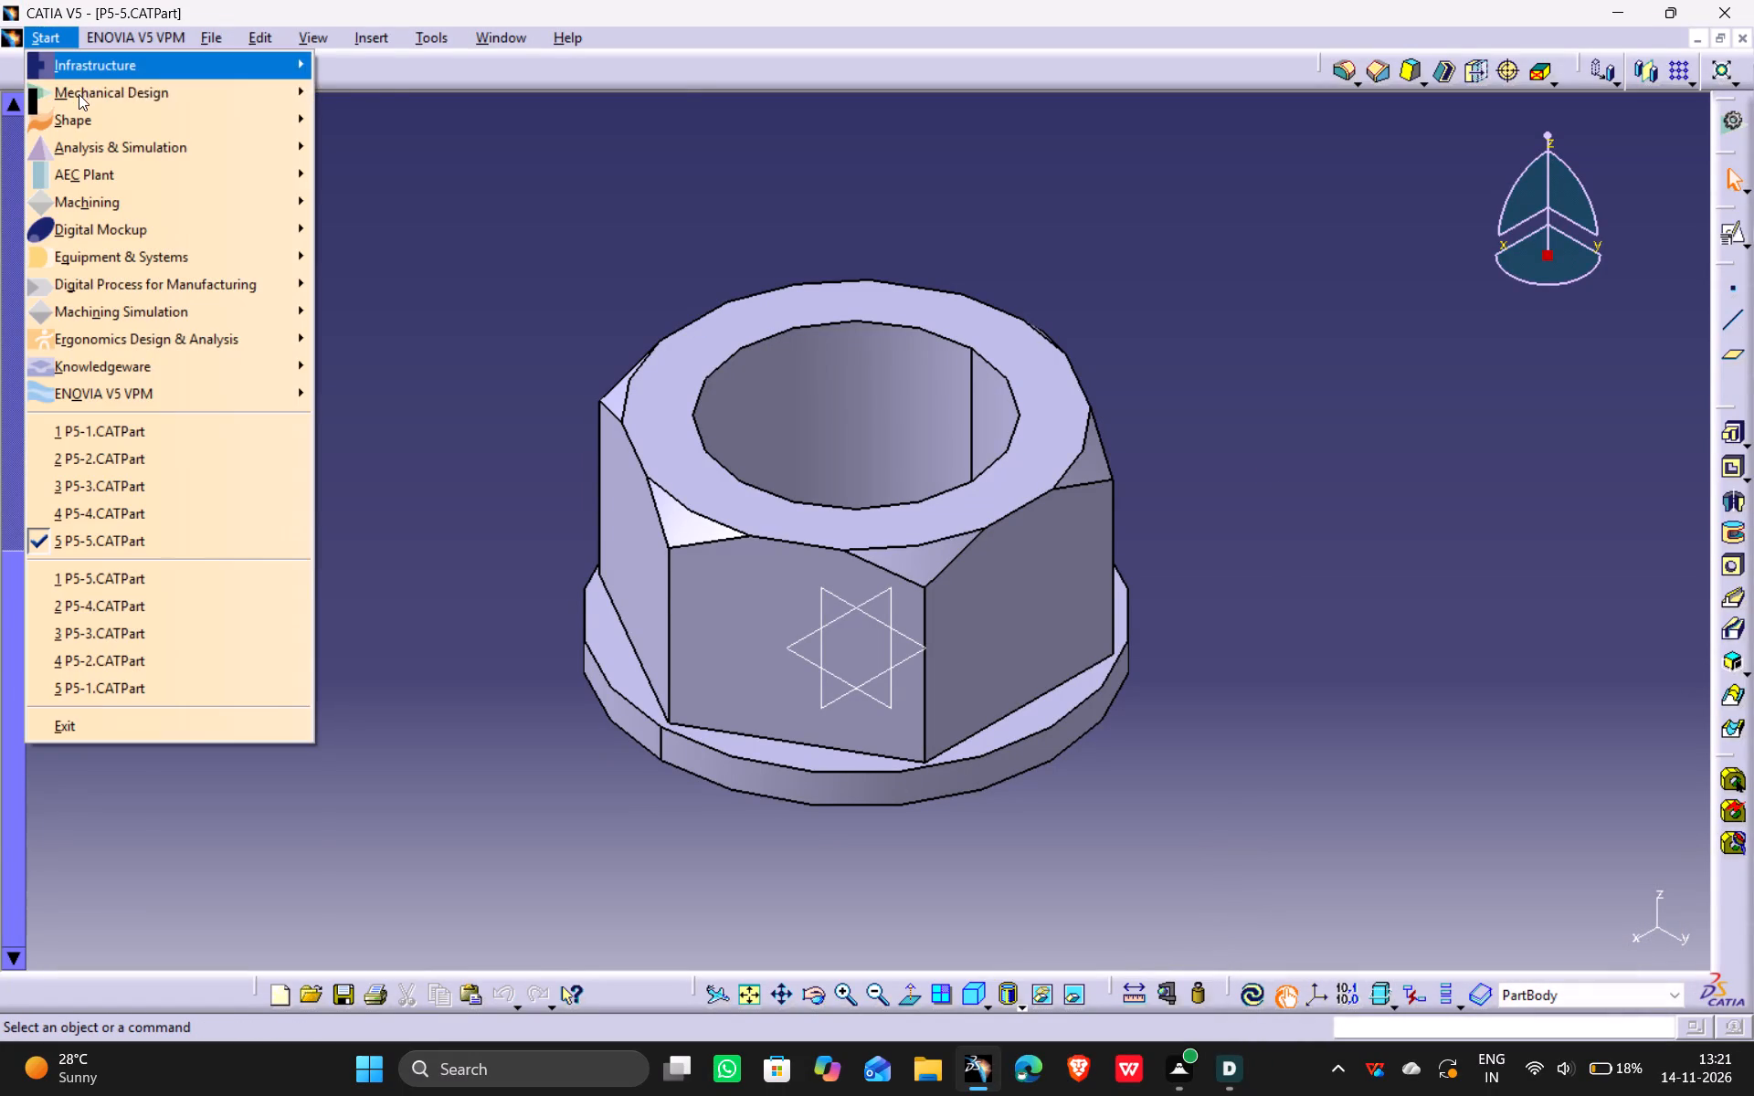
left_click(389, 89)
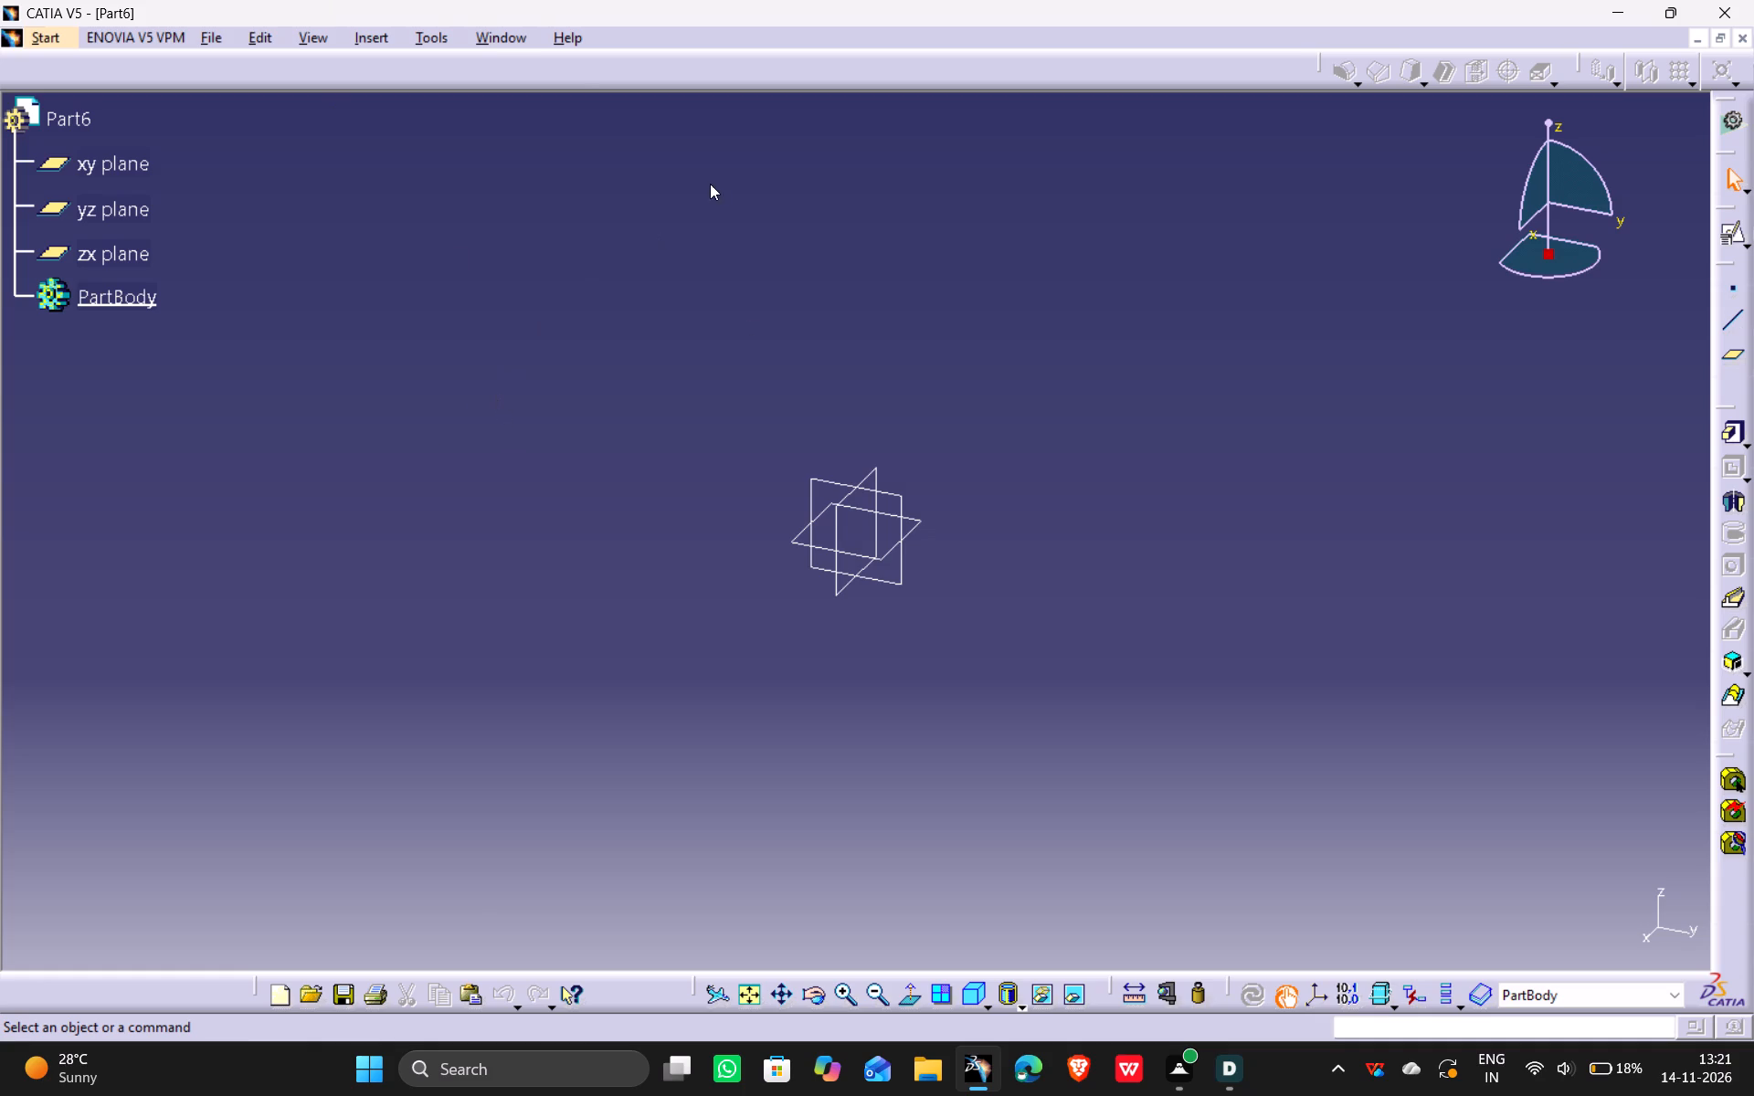
Start a sketch on the yz plane of the new part.
left_click(717, 362)
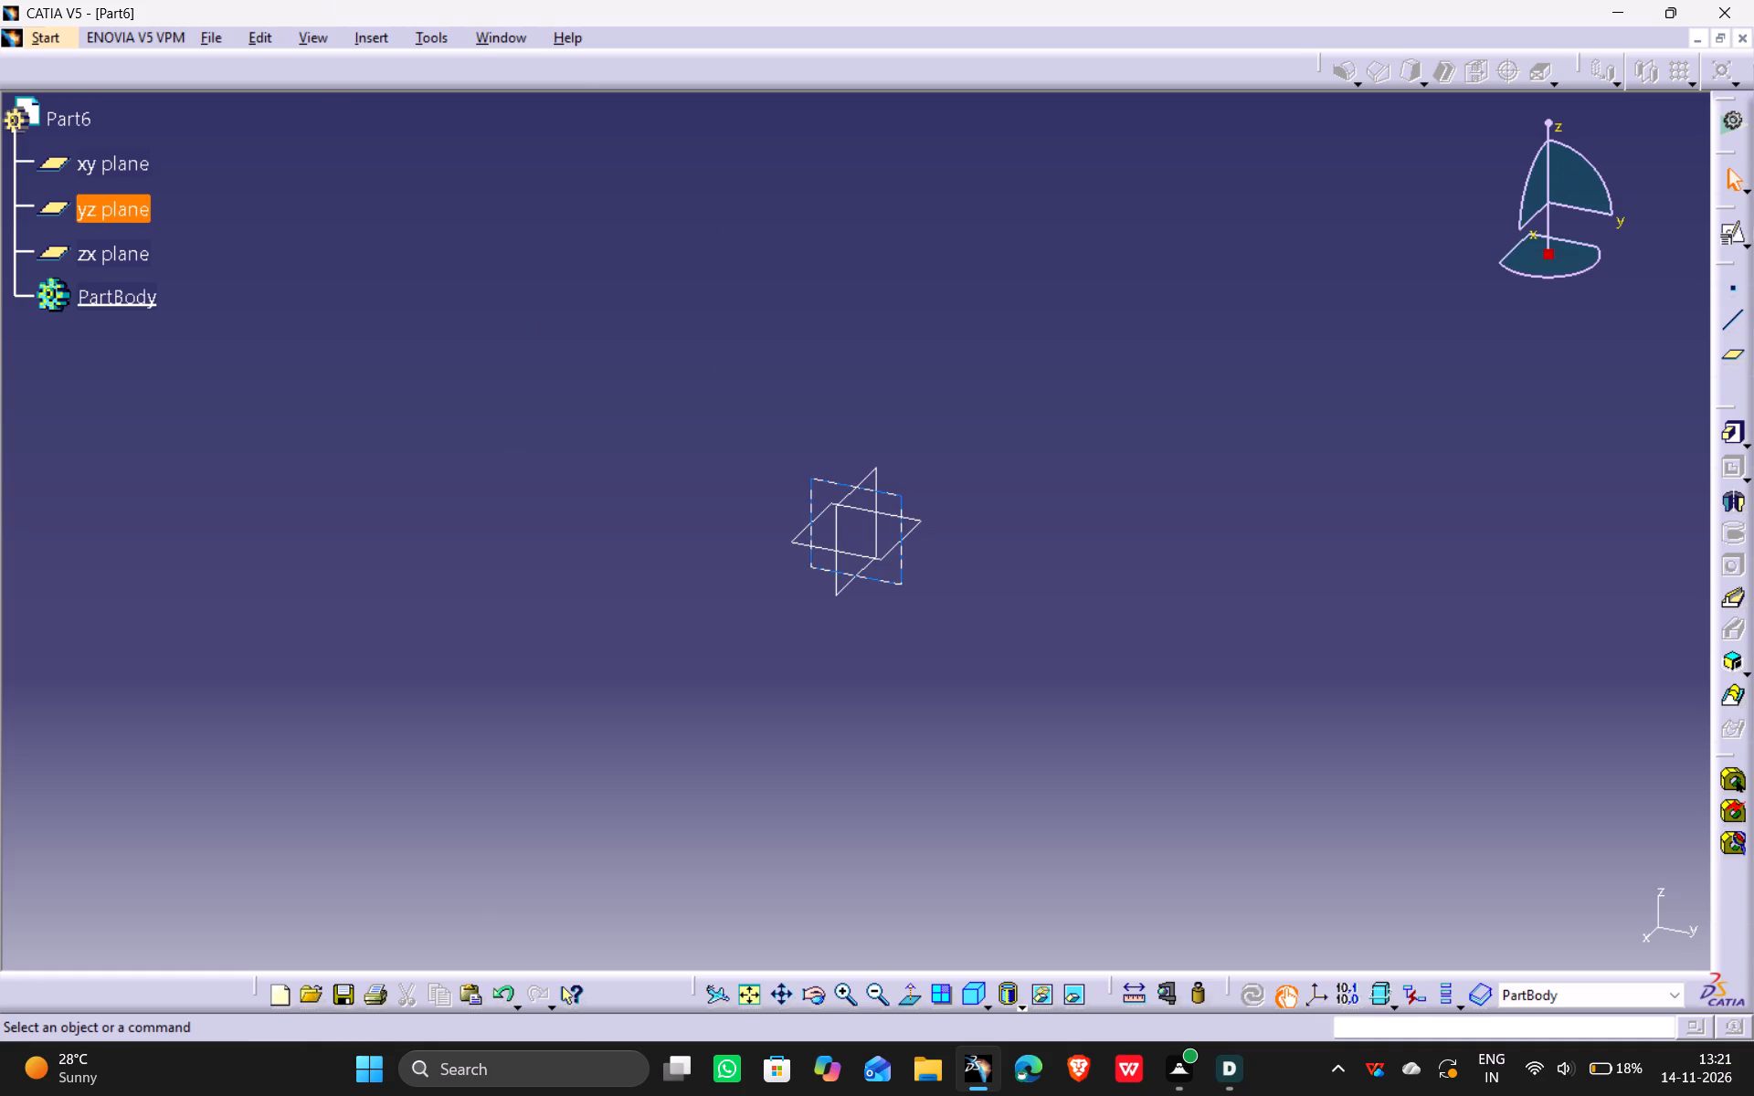
left_click(898, 498)
left_click(1725, 236)
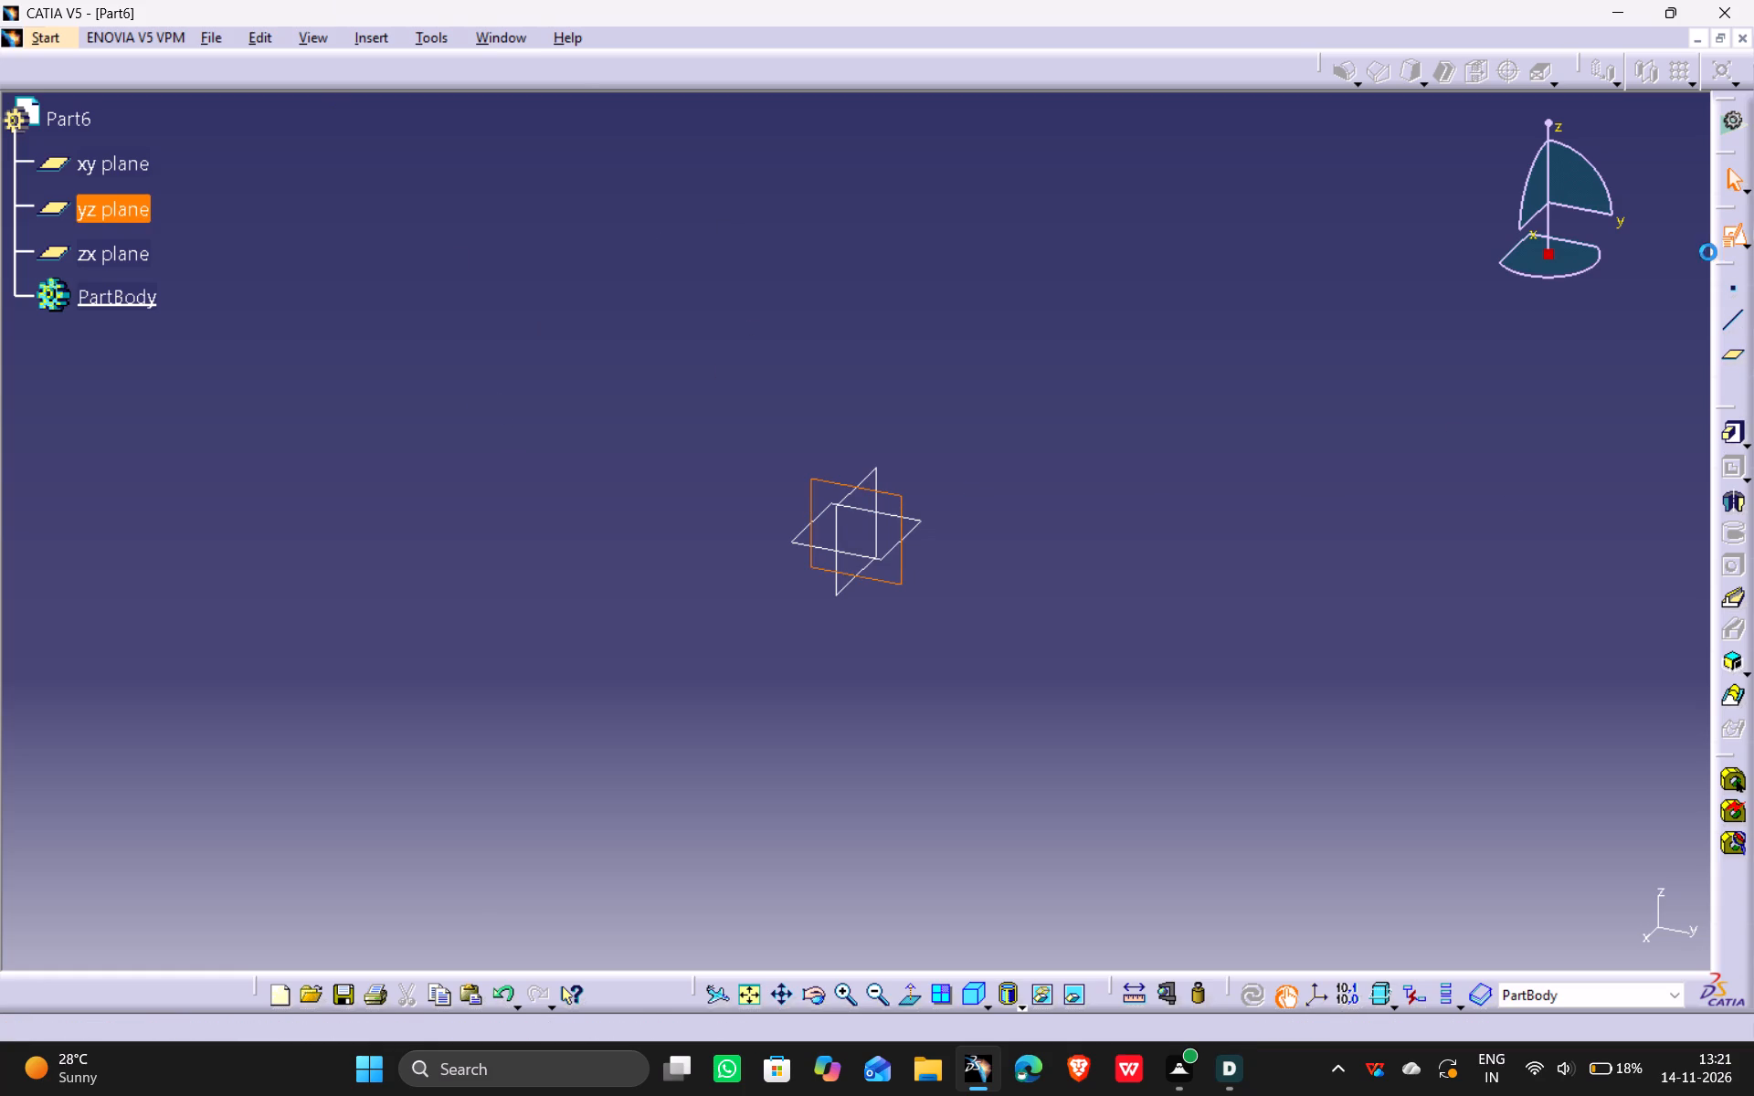
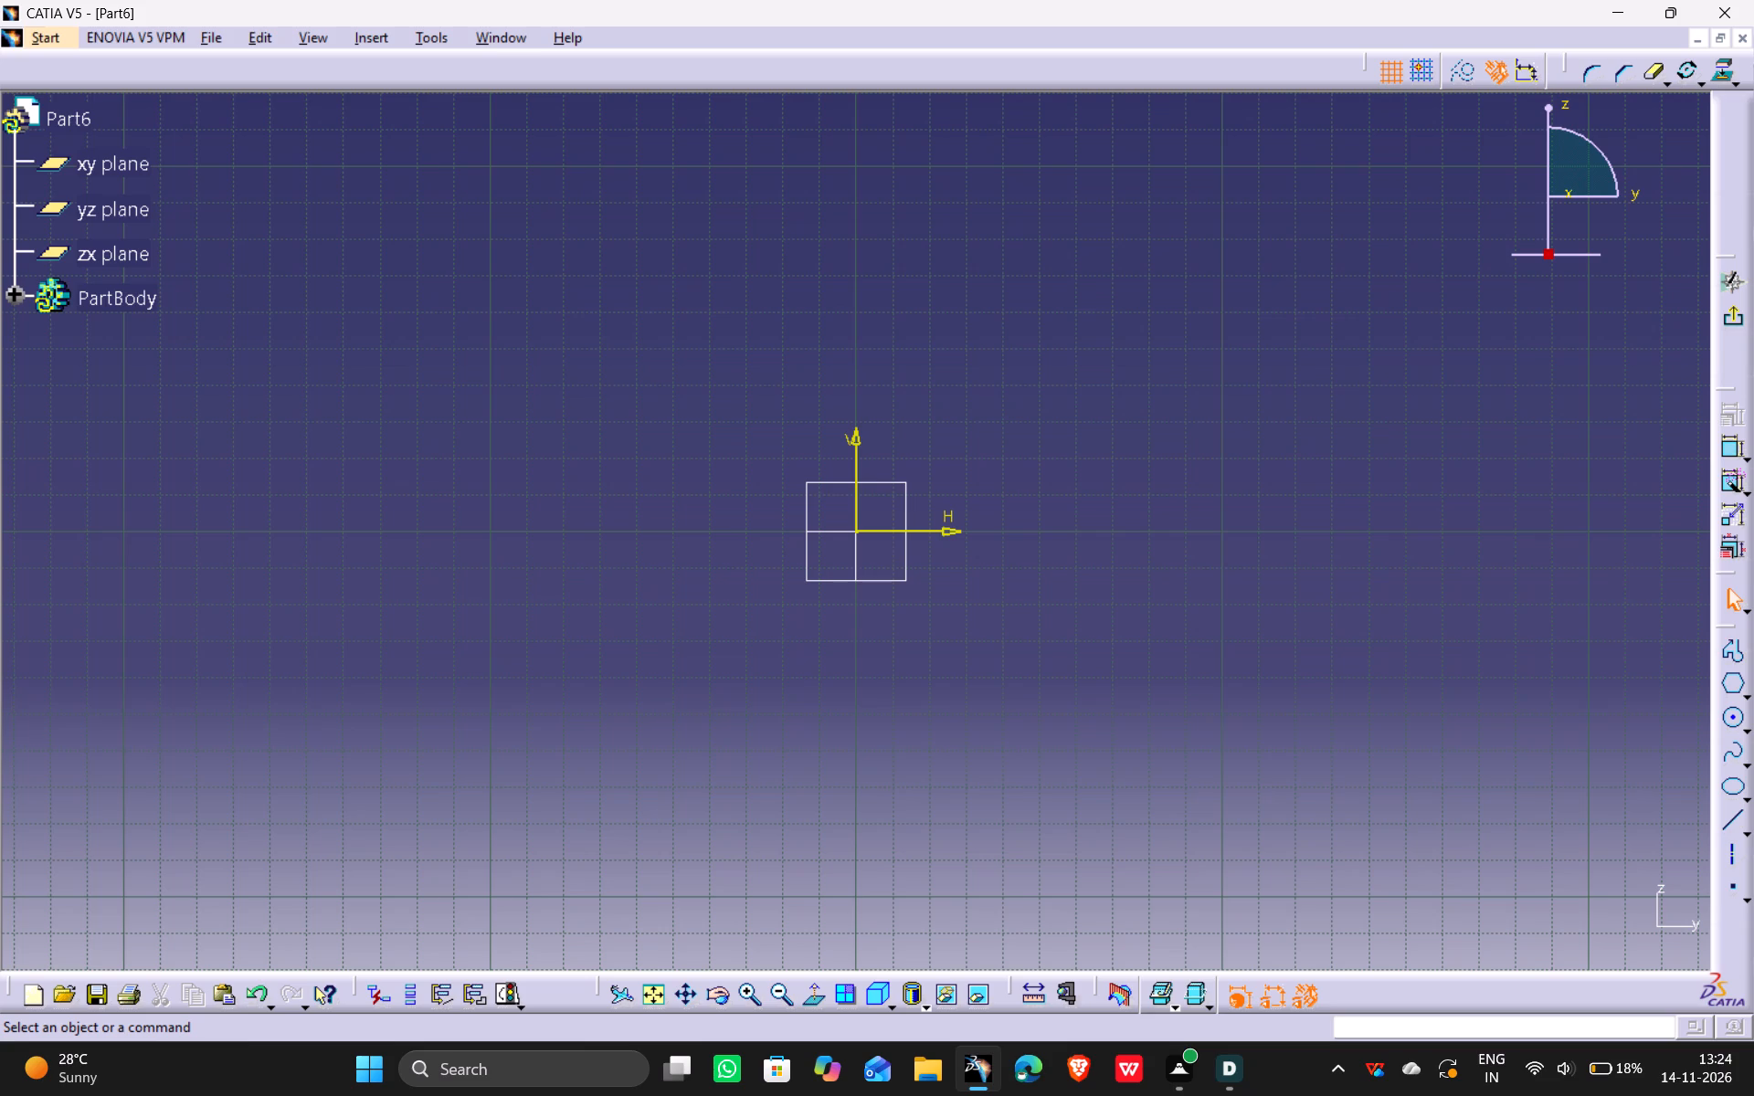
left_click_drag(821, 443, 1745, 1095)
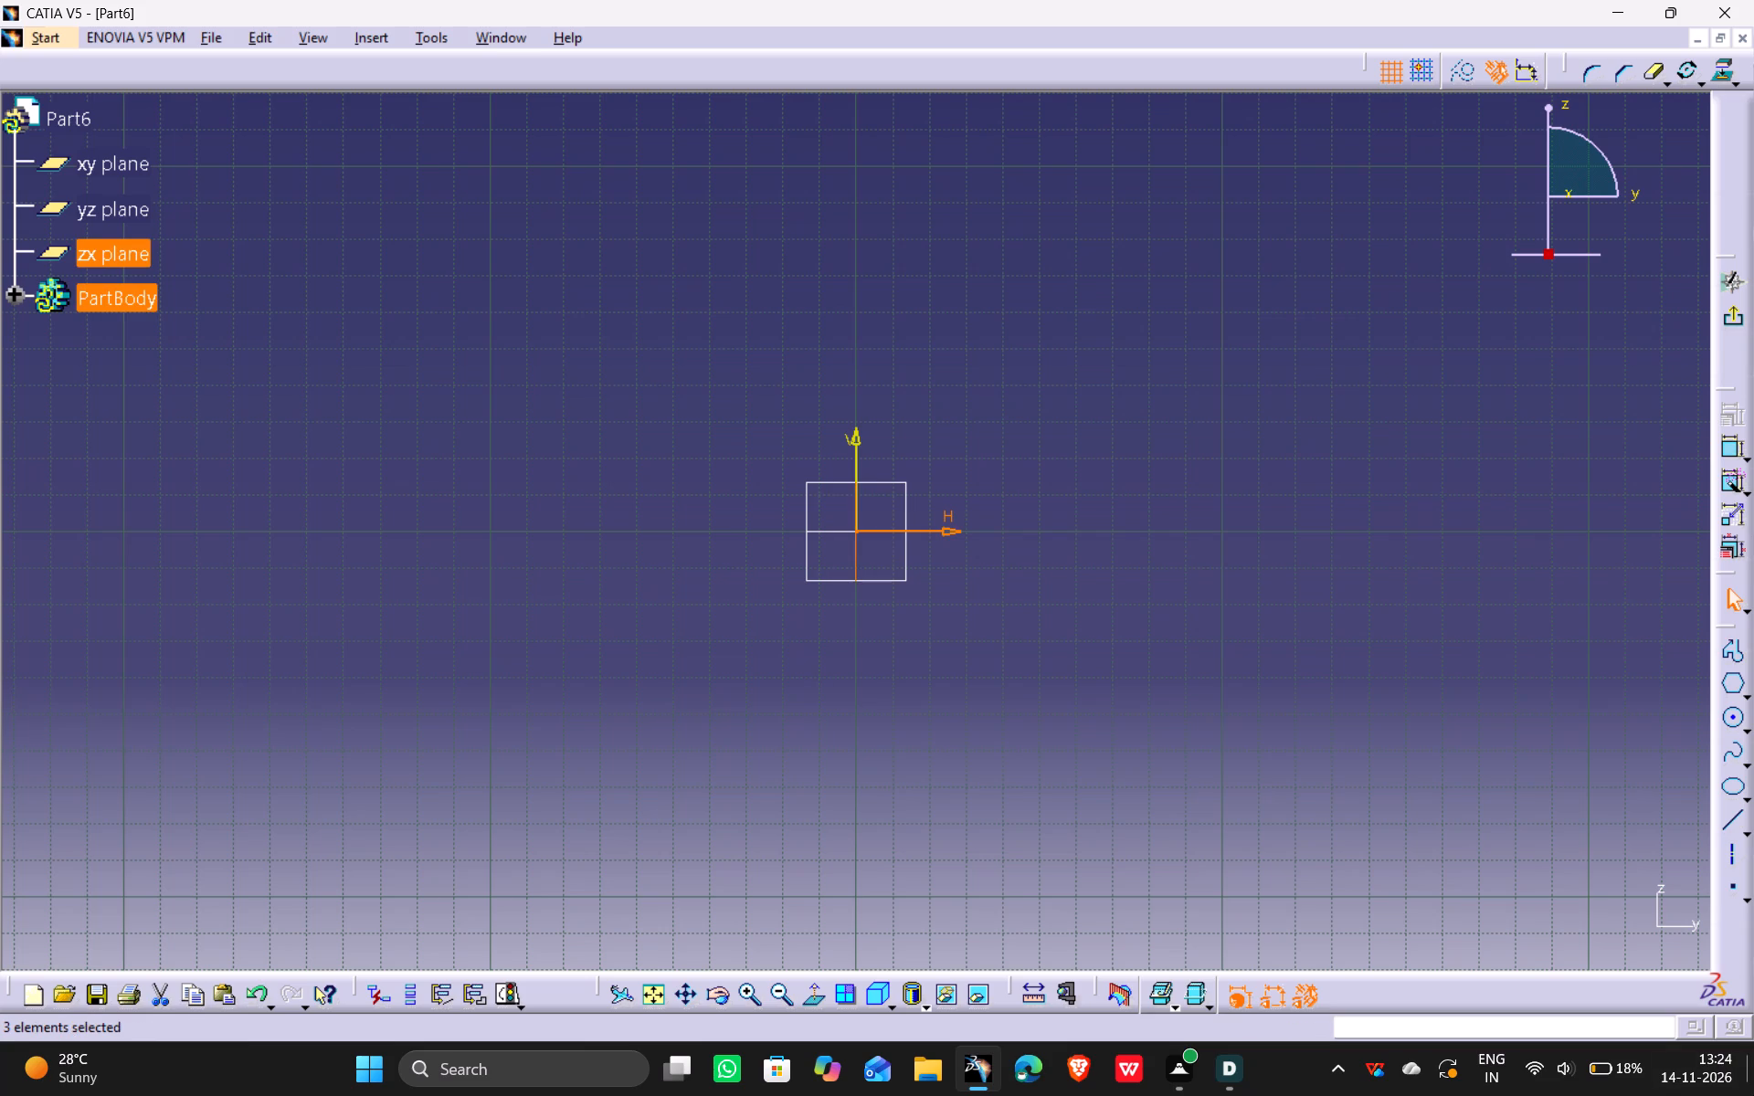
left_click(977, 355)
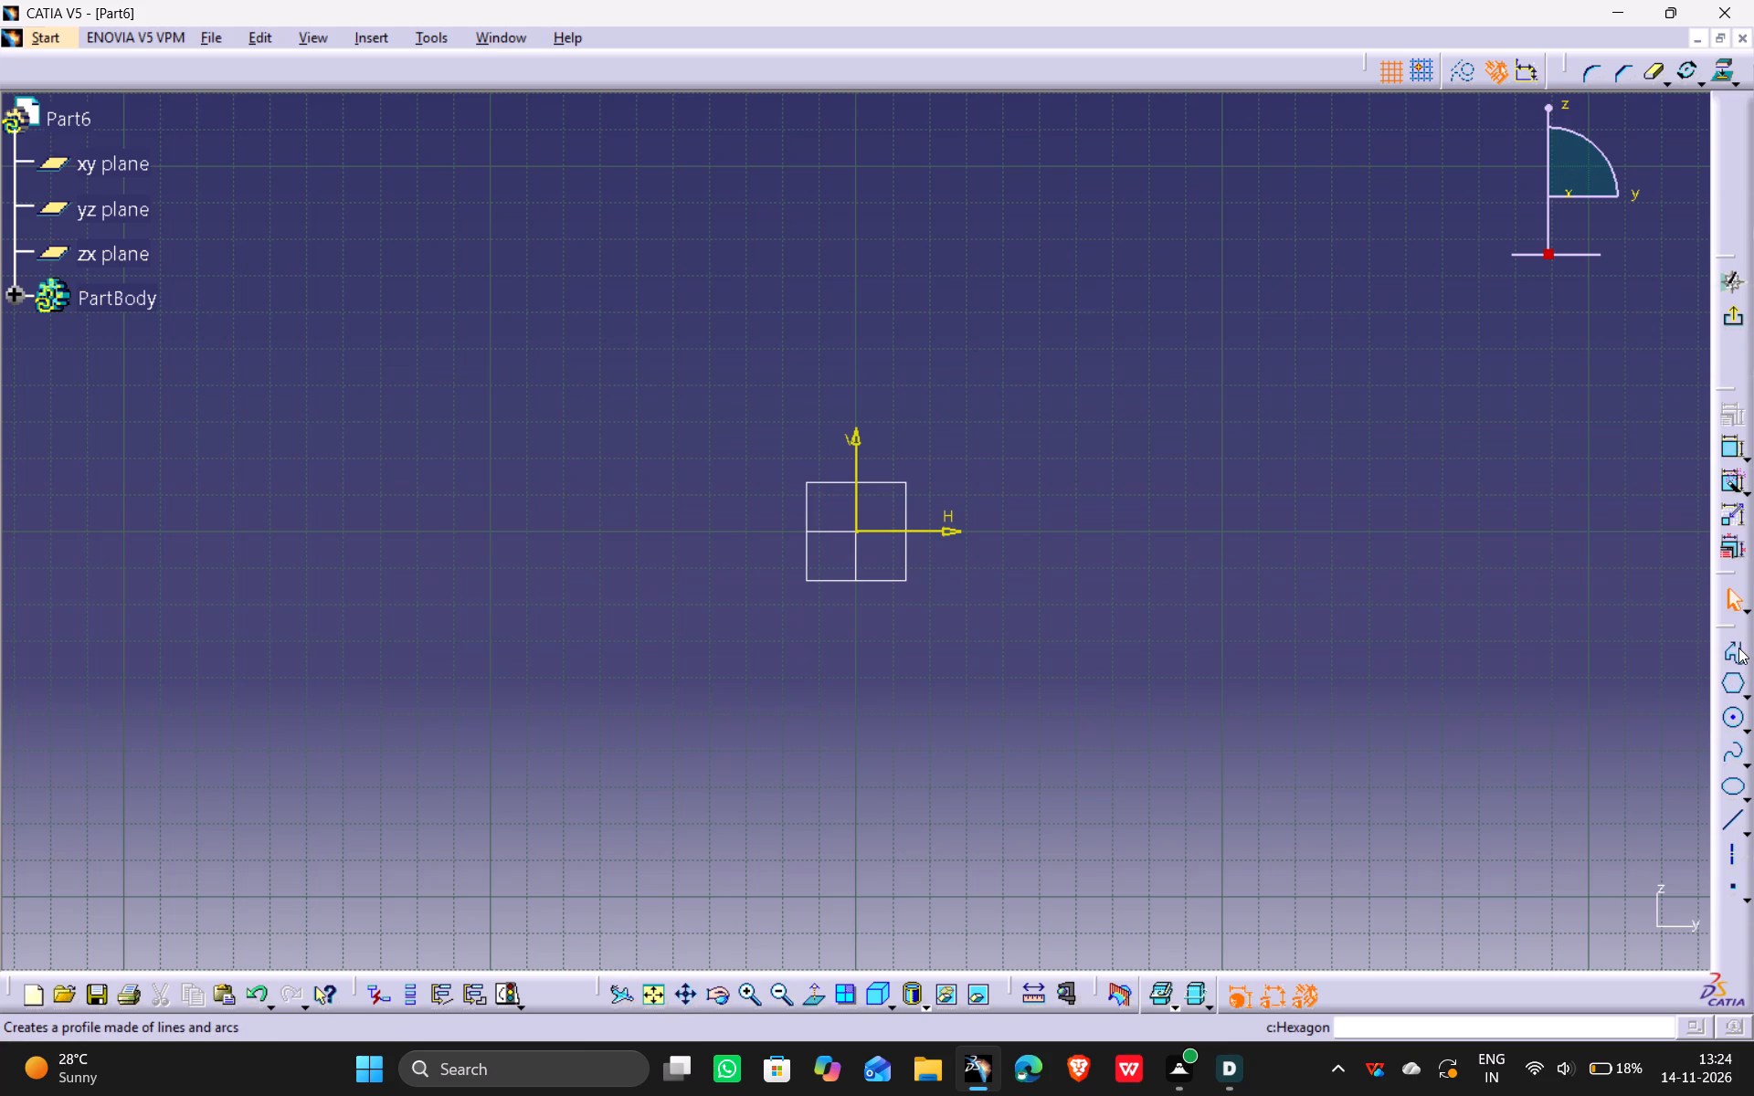
Sketch a closed stepped half-profile from the origin along the V axis, about 26 mm tall, stem about 7 mm wide, head about 14 mm wide.
left_click(1732, 648)
middle_click_drag(939, 702, 929, 599, "ctrl")
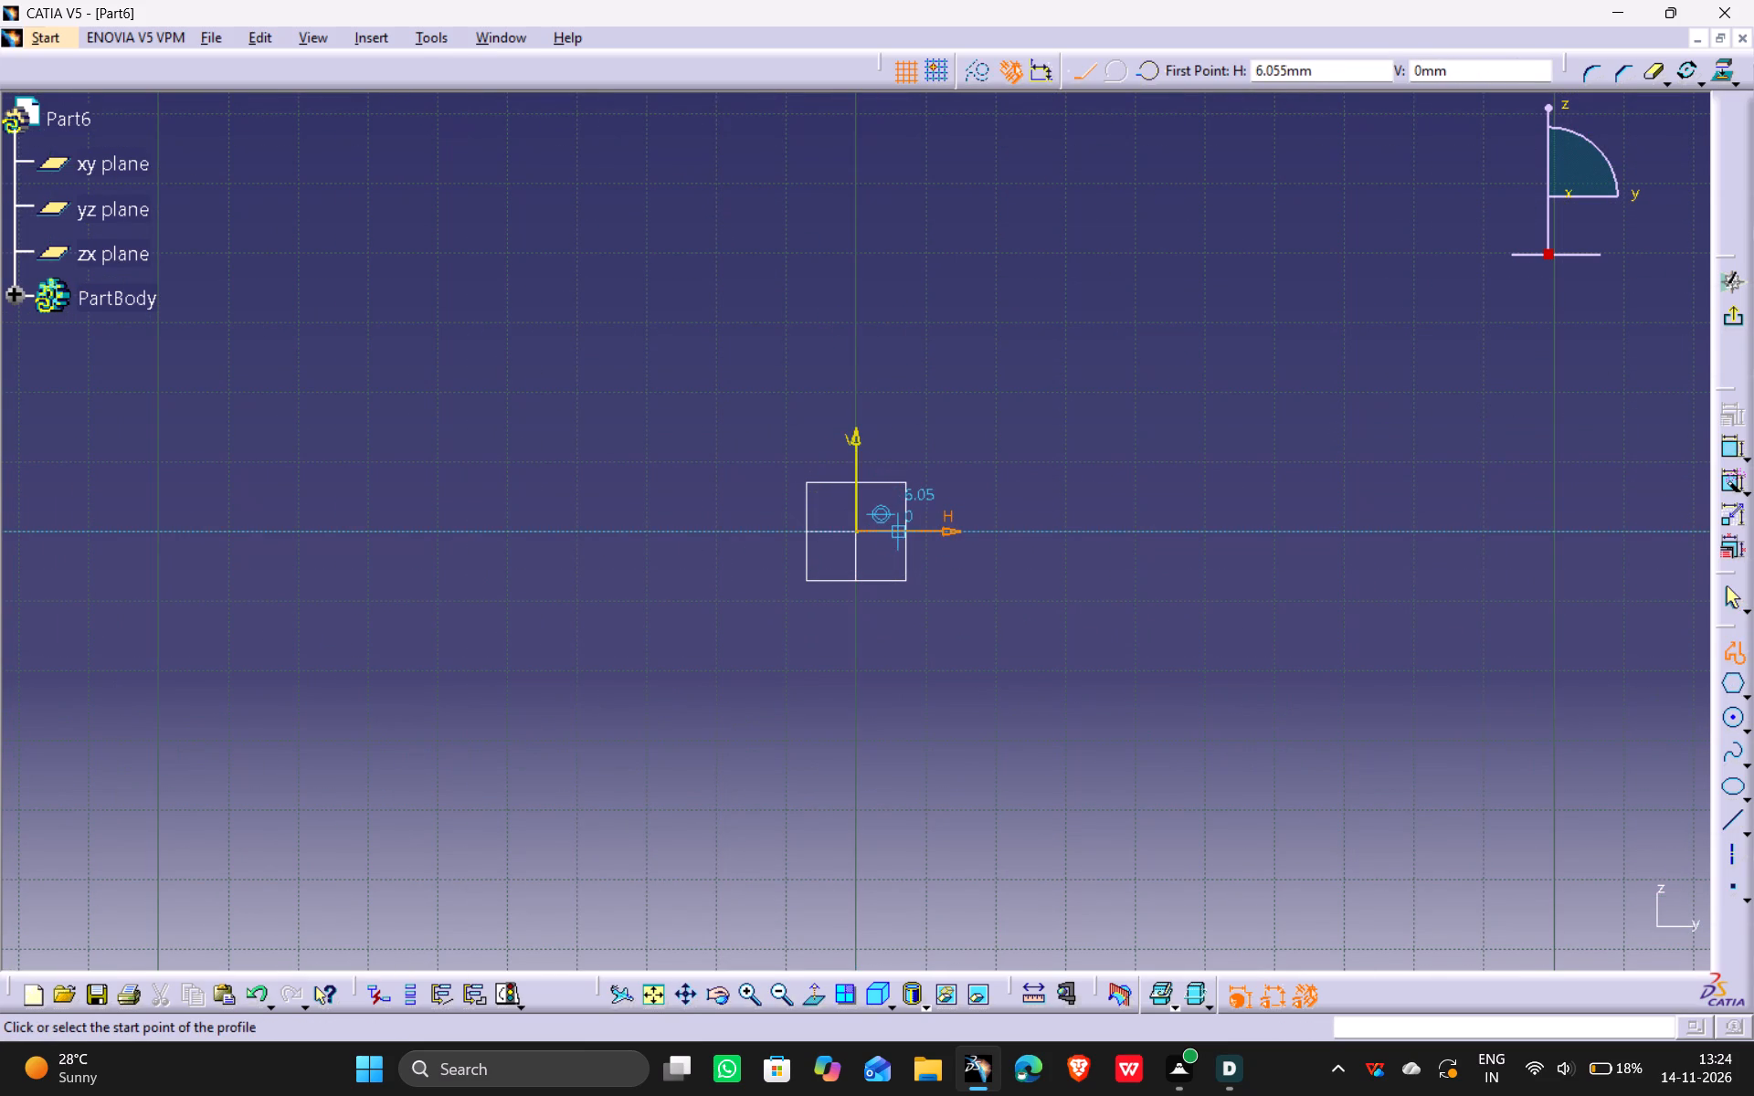
left_click(907, 534)
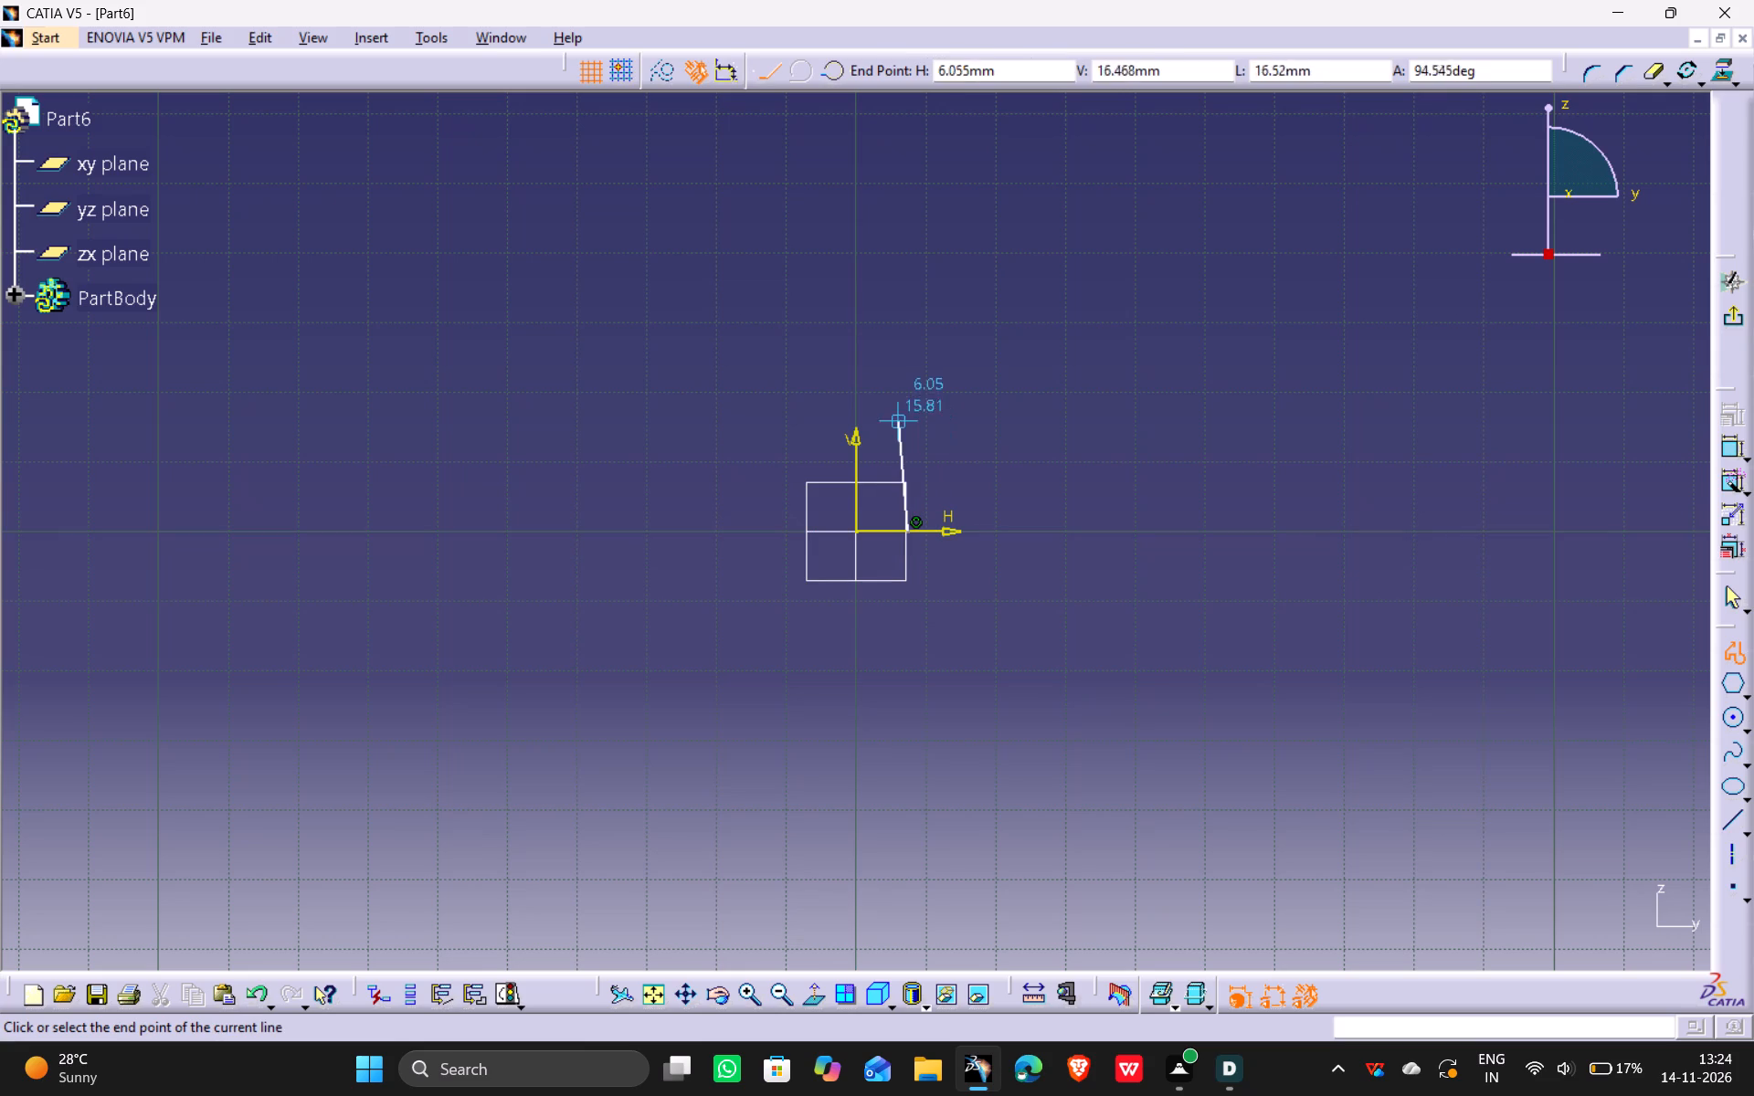
left_click(905, 404)
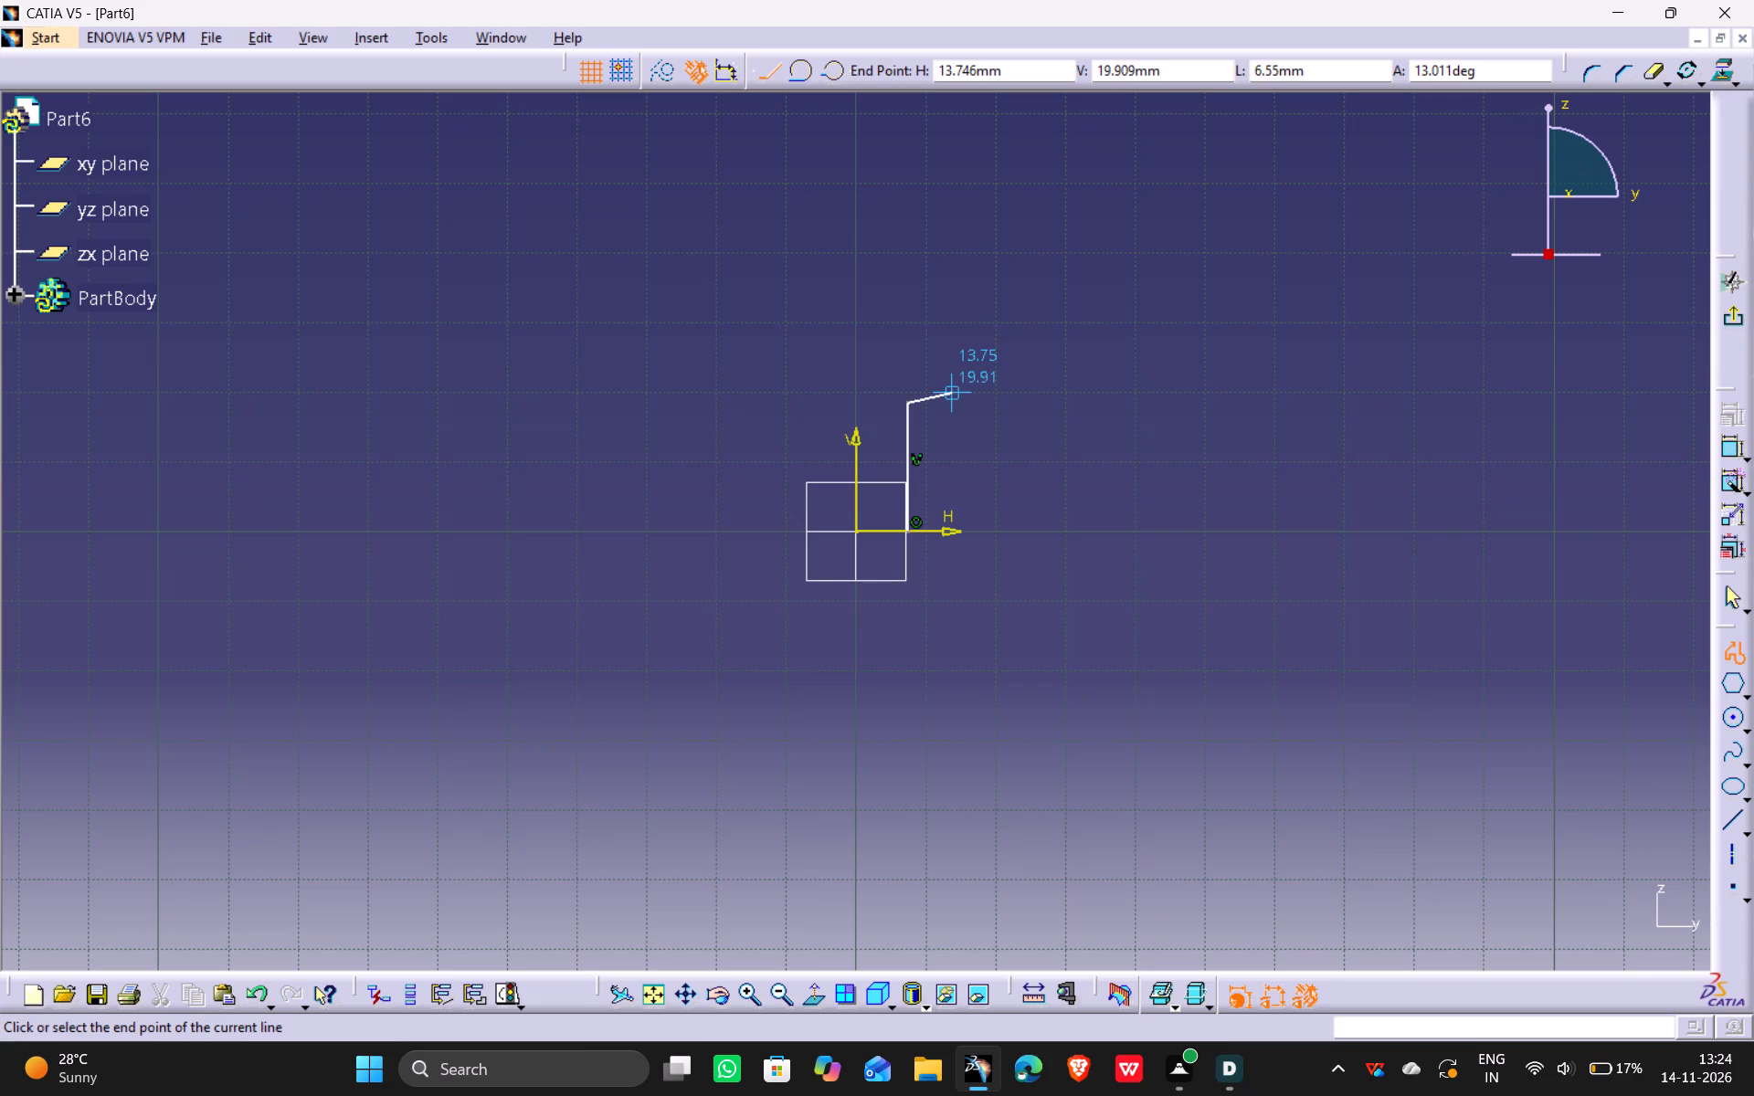
left_click(956, 406)
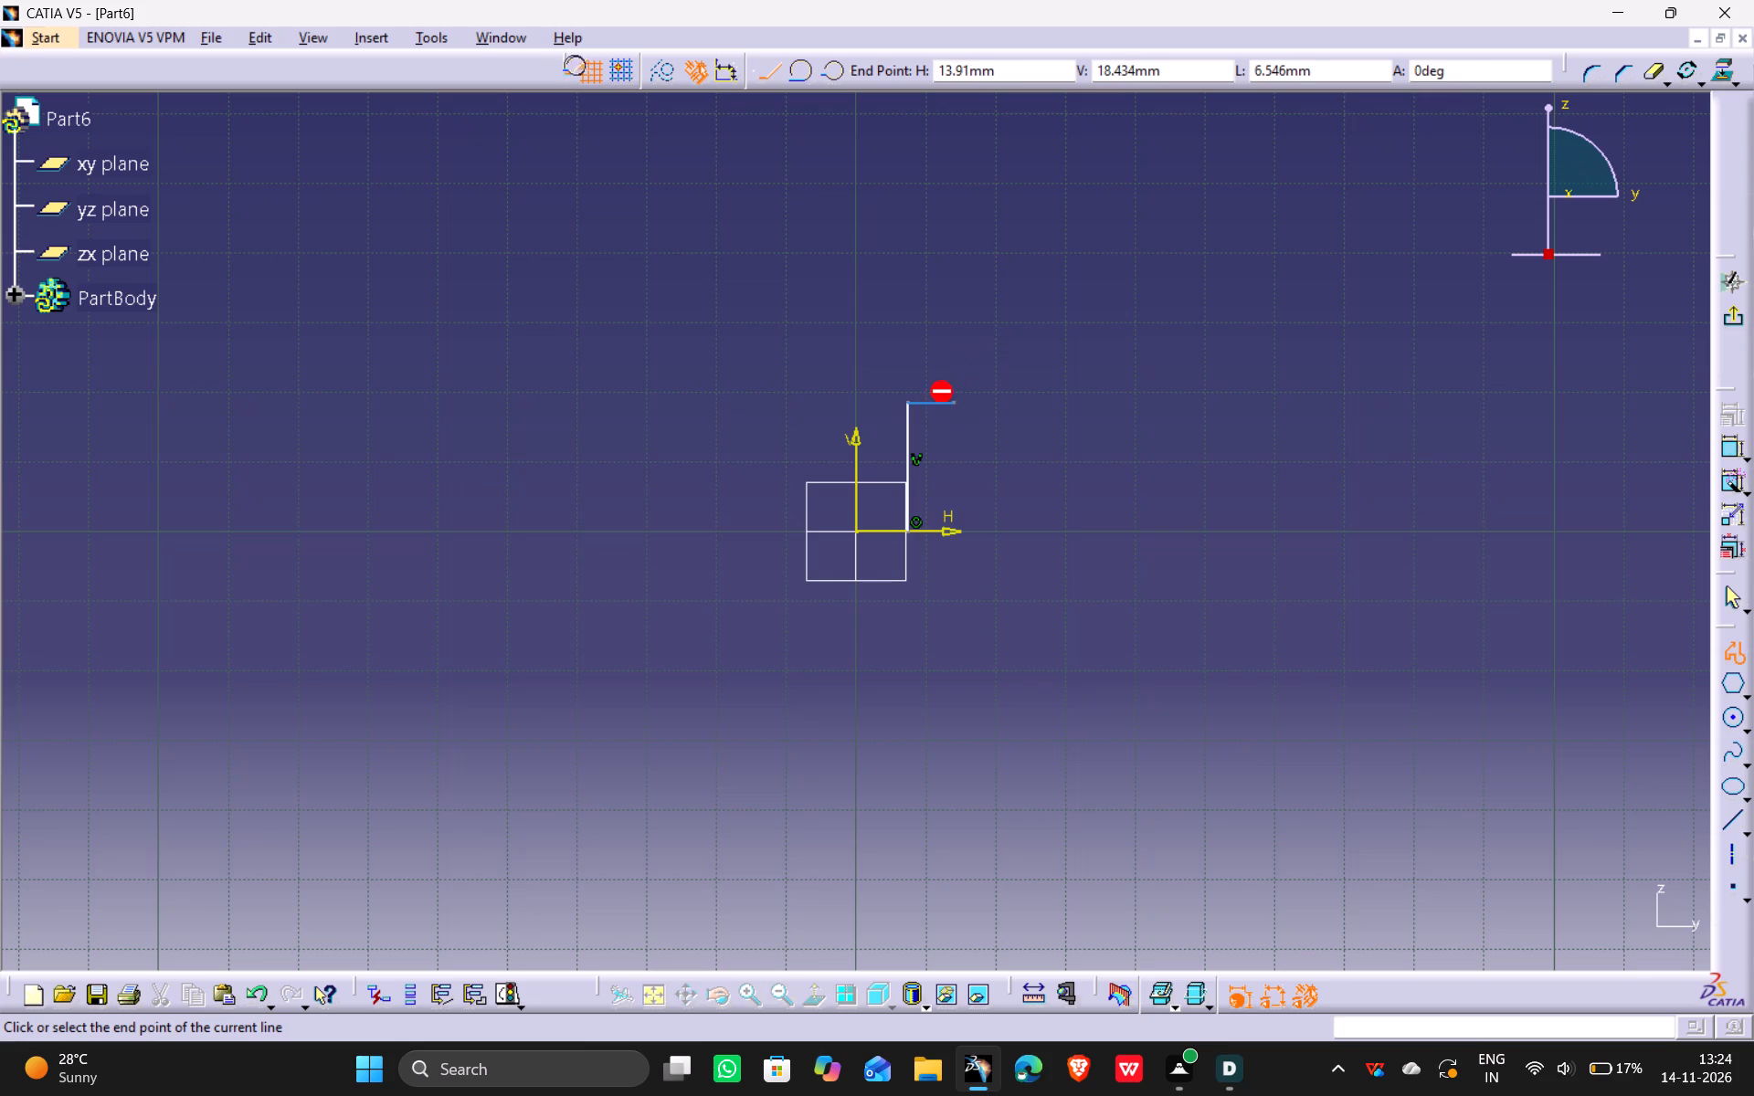
left_click(954, 346)
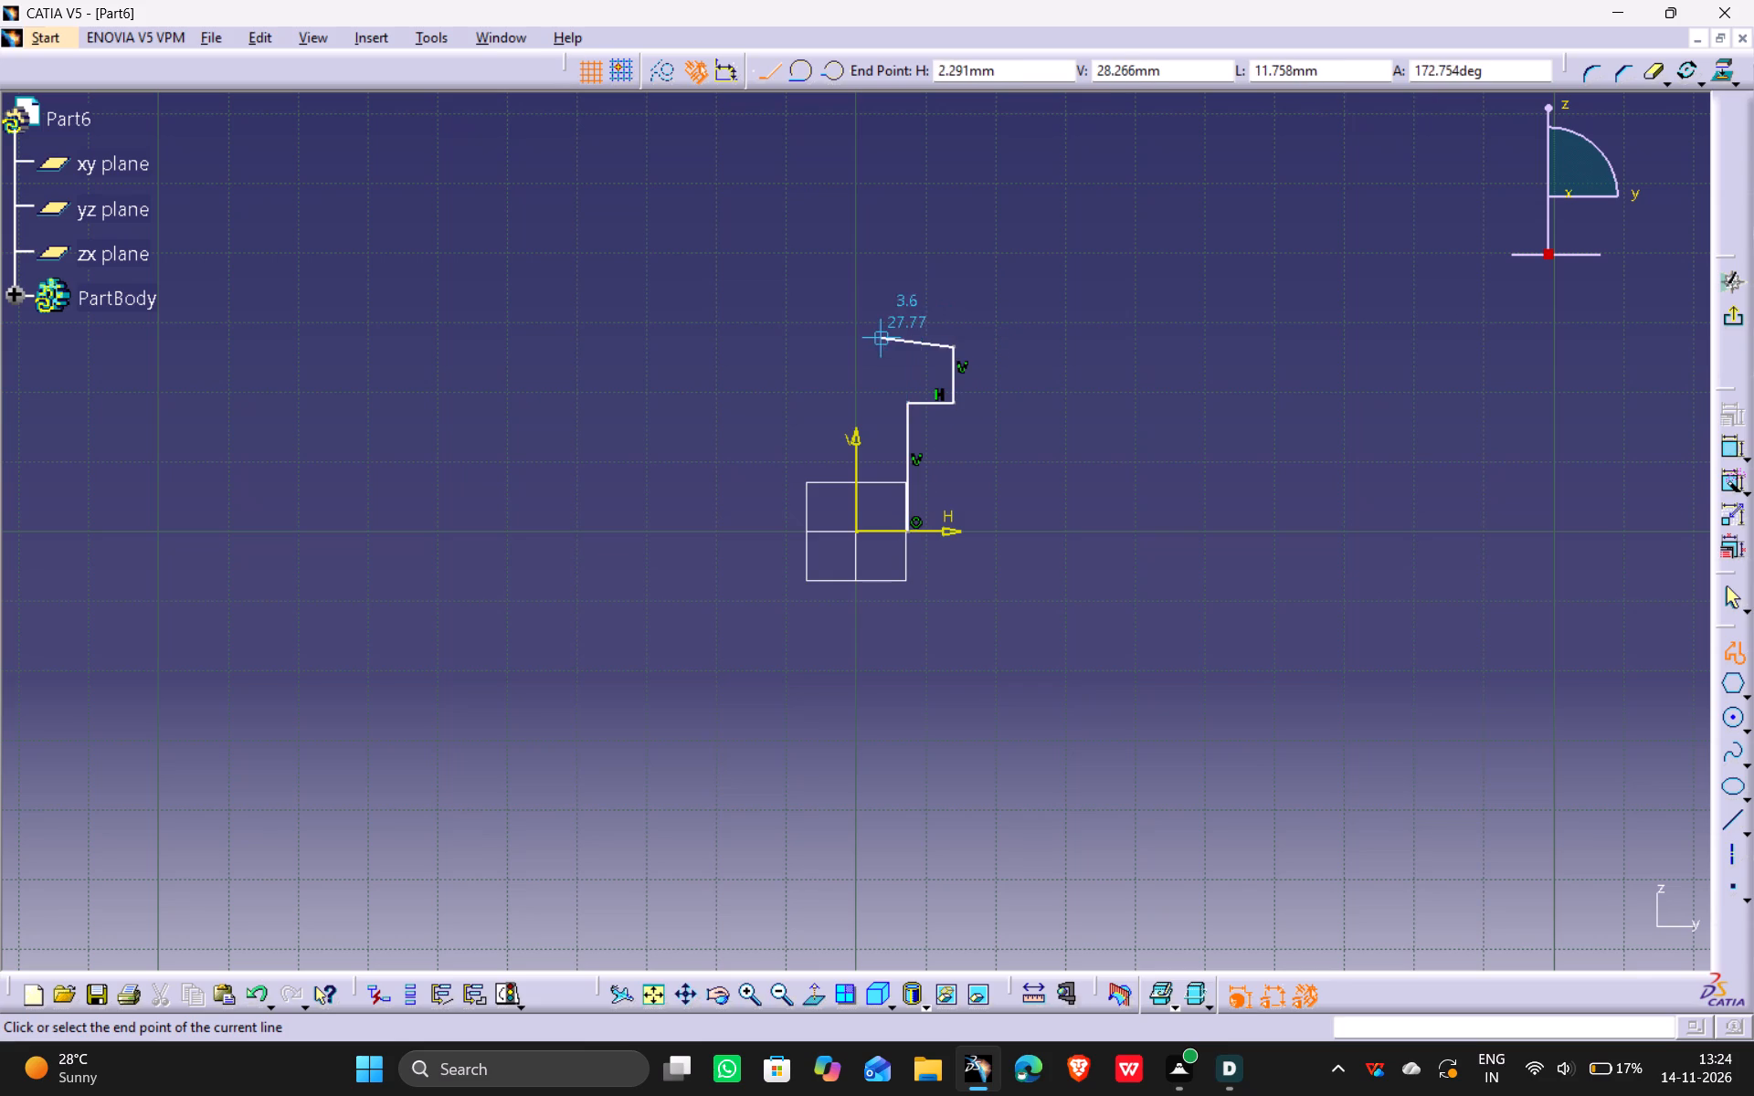
left_click(861, 351)
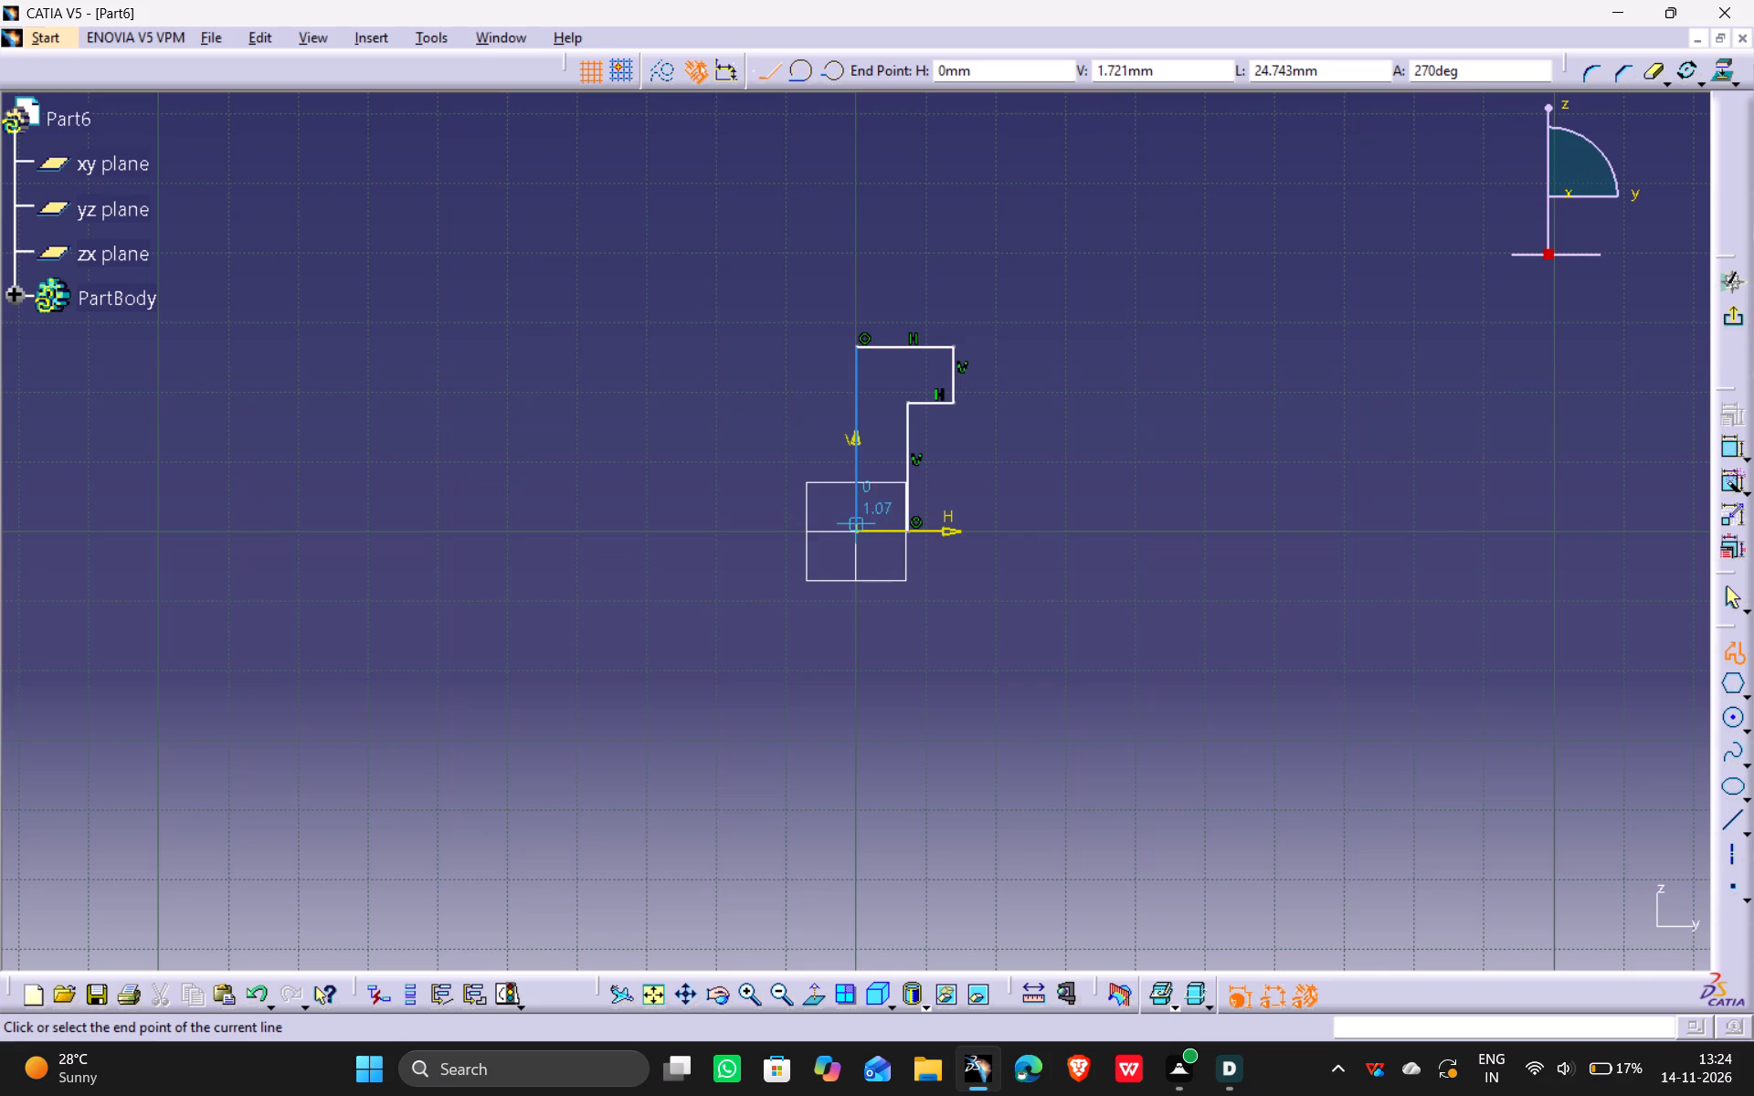
left_click(856, 530)
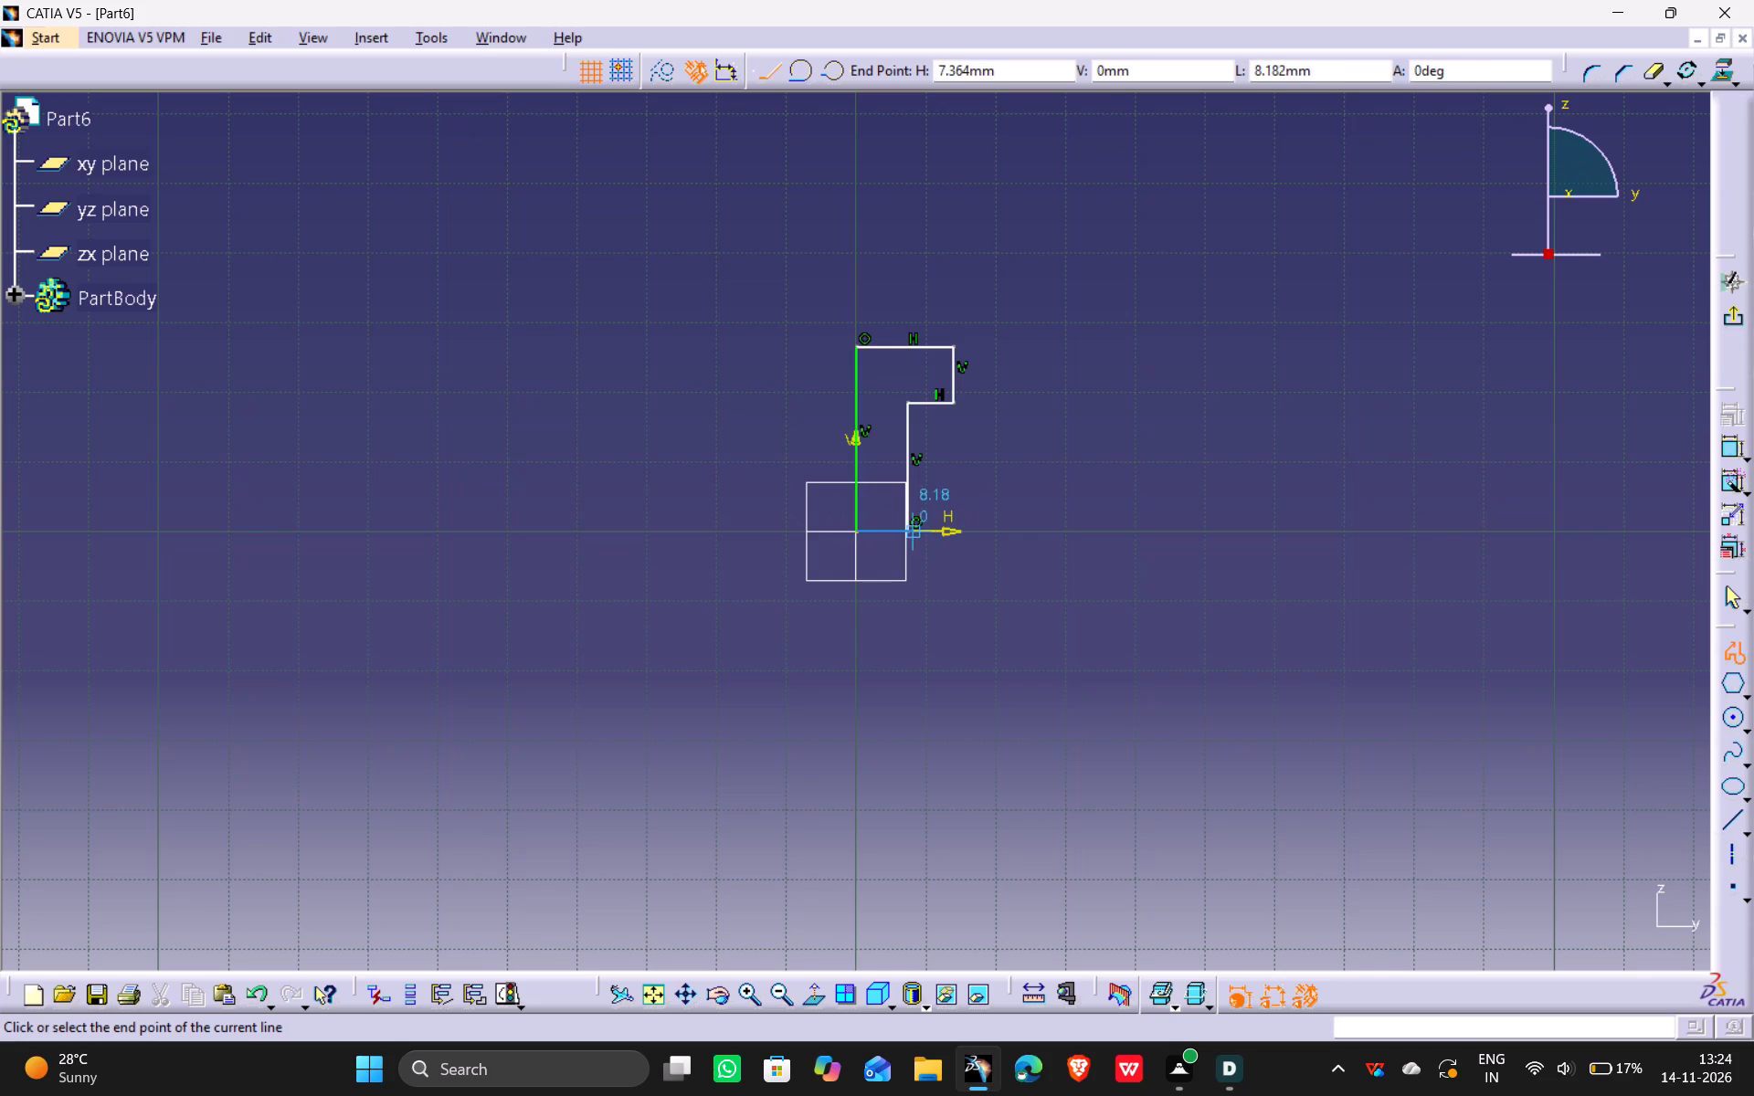
left_click(908, 531)
left_click(999, 495)
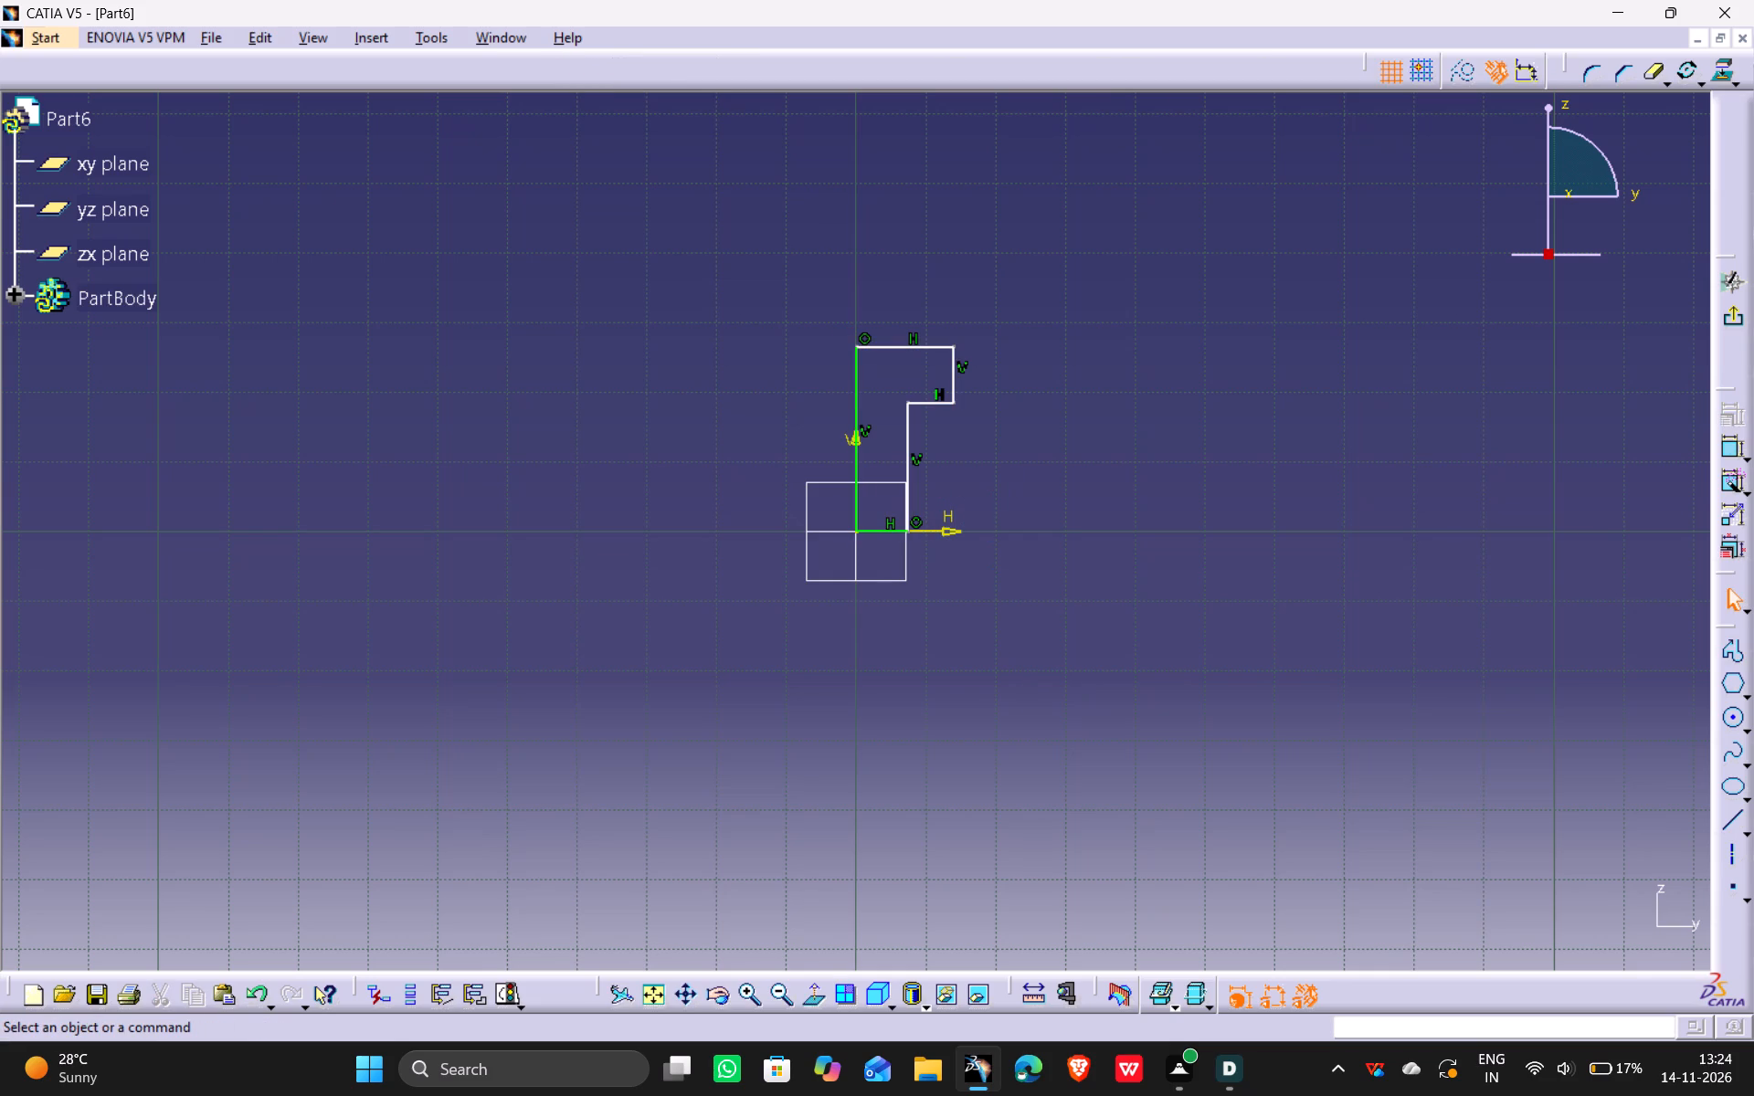
Dimension the bottom edge of the stem on the H axis and set its length to 3 mm.
middle_click_drag(914, 813, 902, 692, "ctrl")
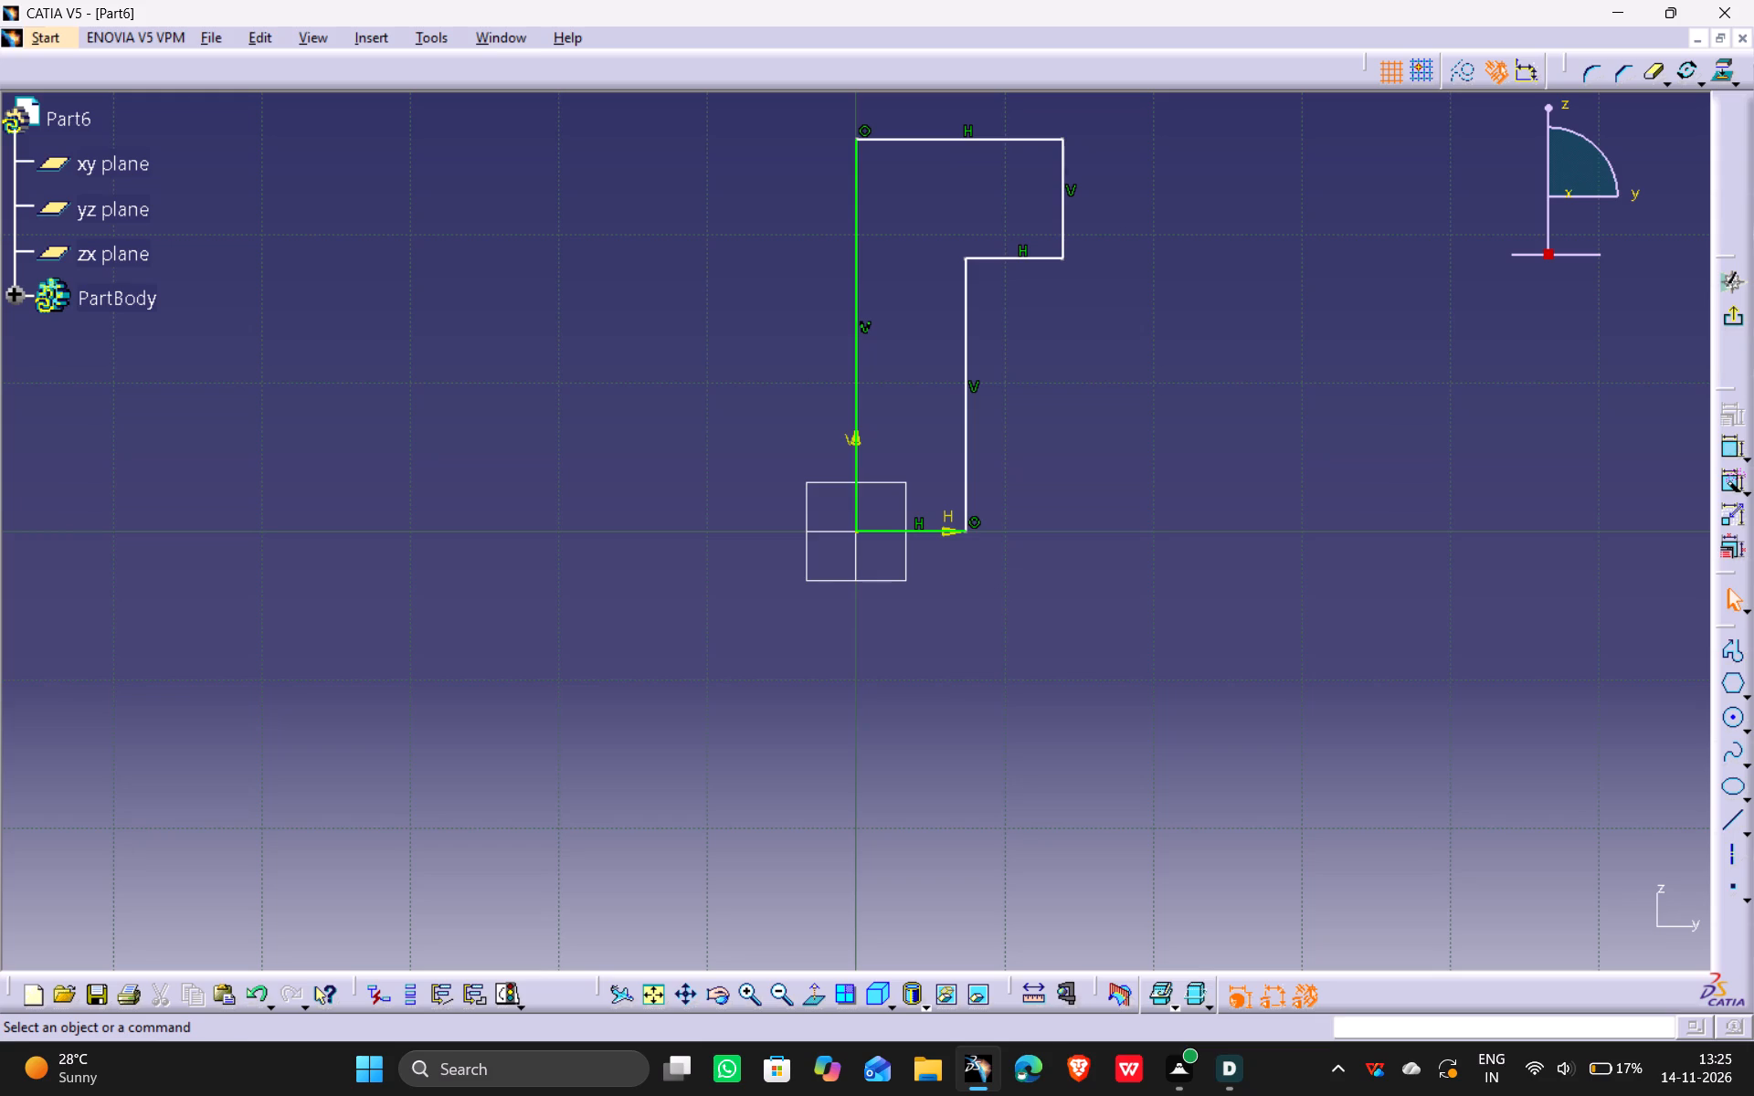
left_click(935, 532)
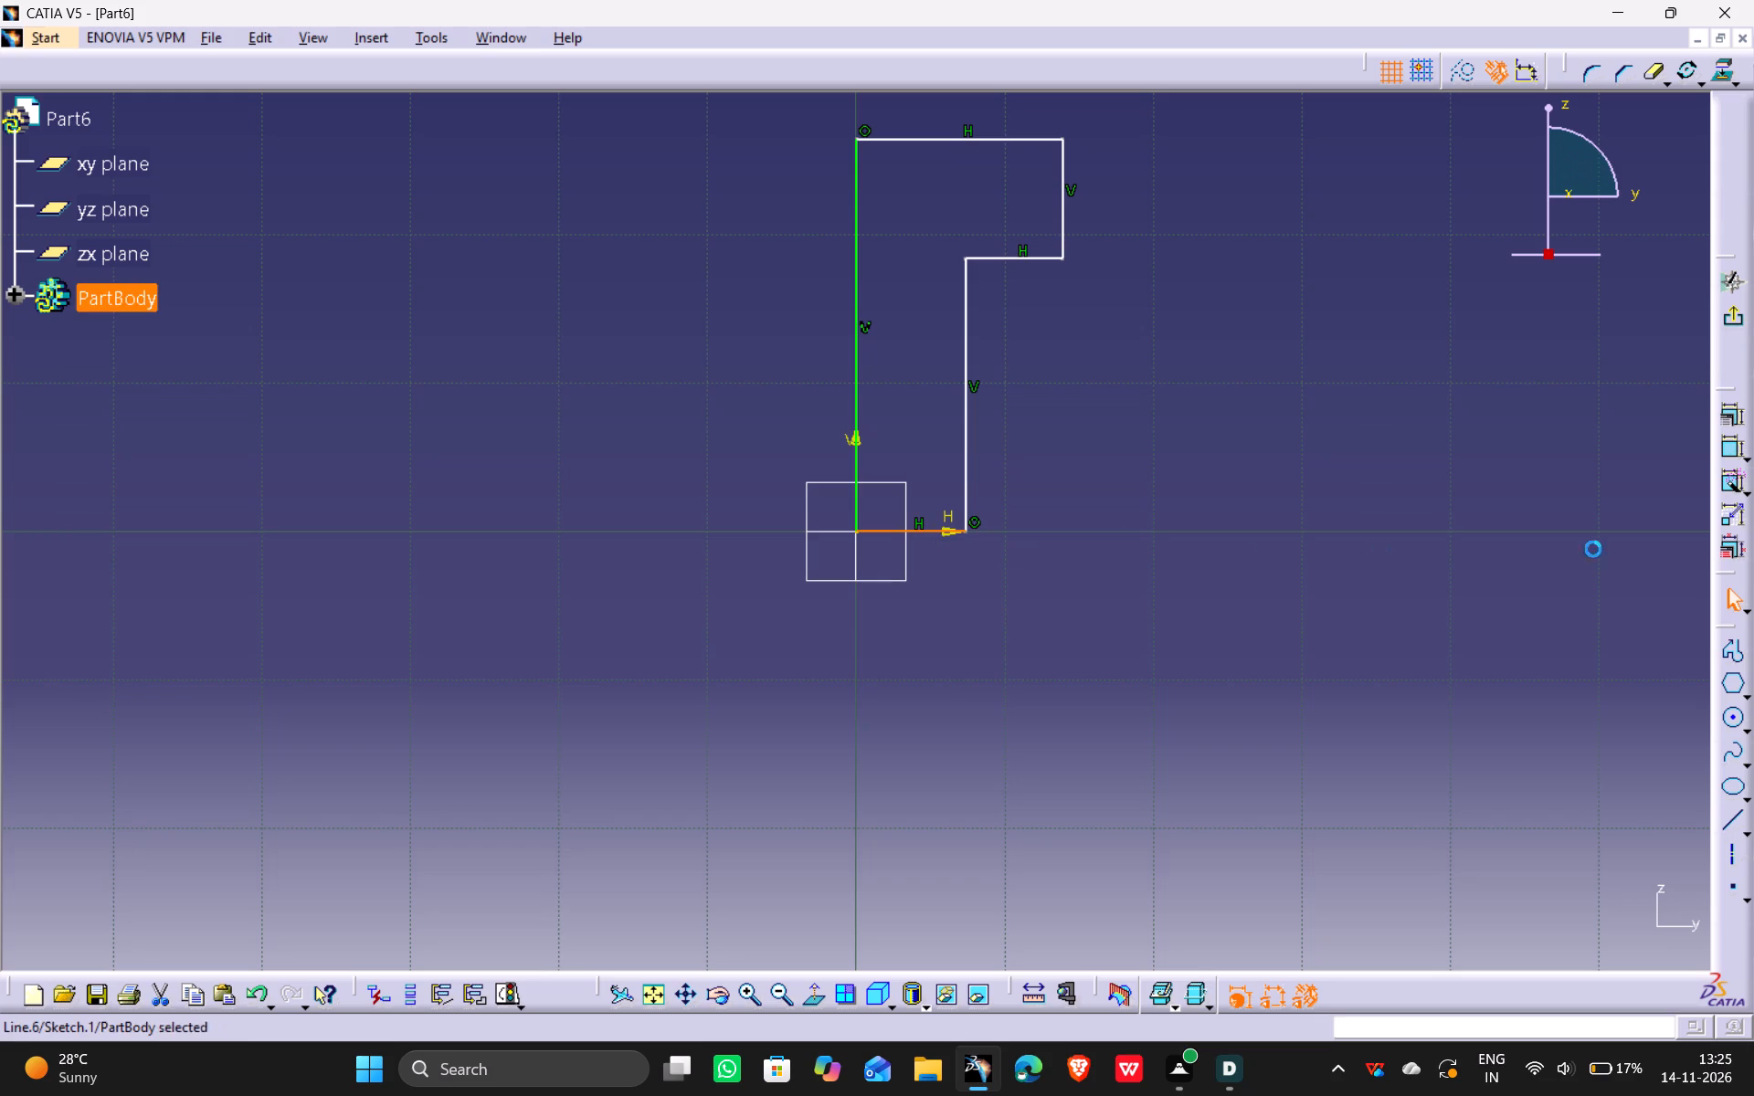
left_click(1731, 450)
left_click(1092, 582)
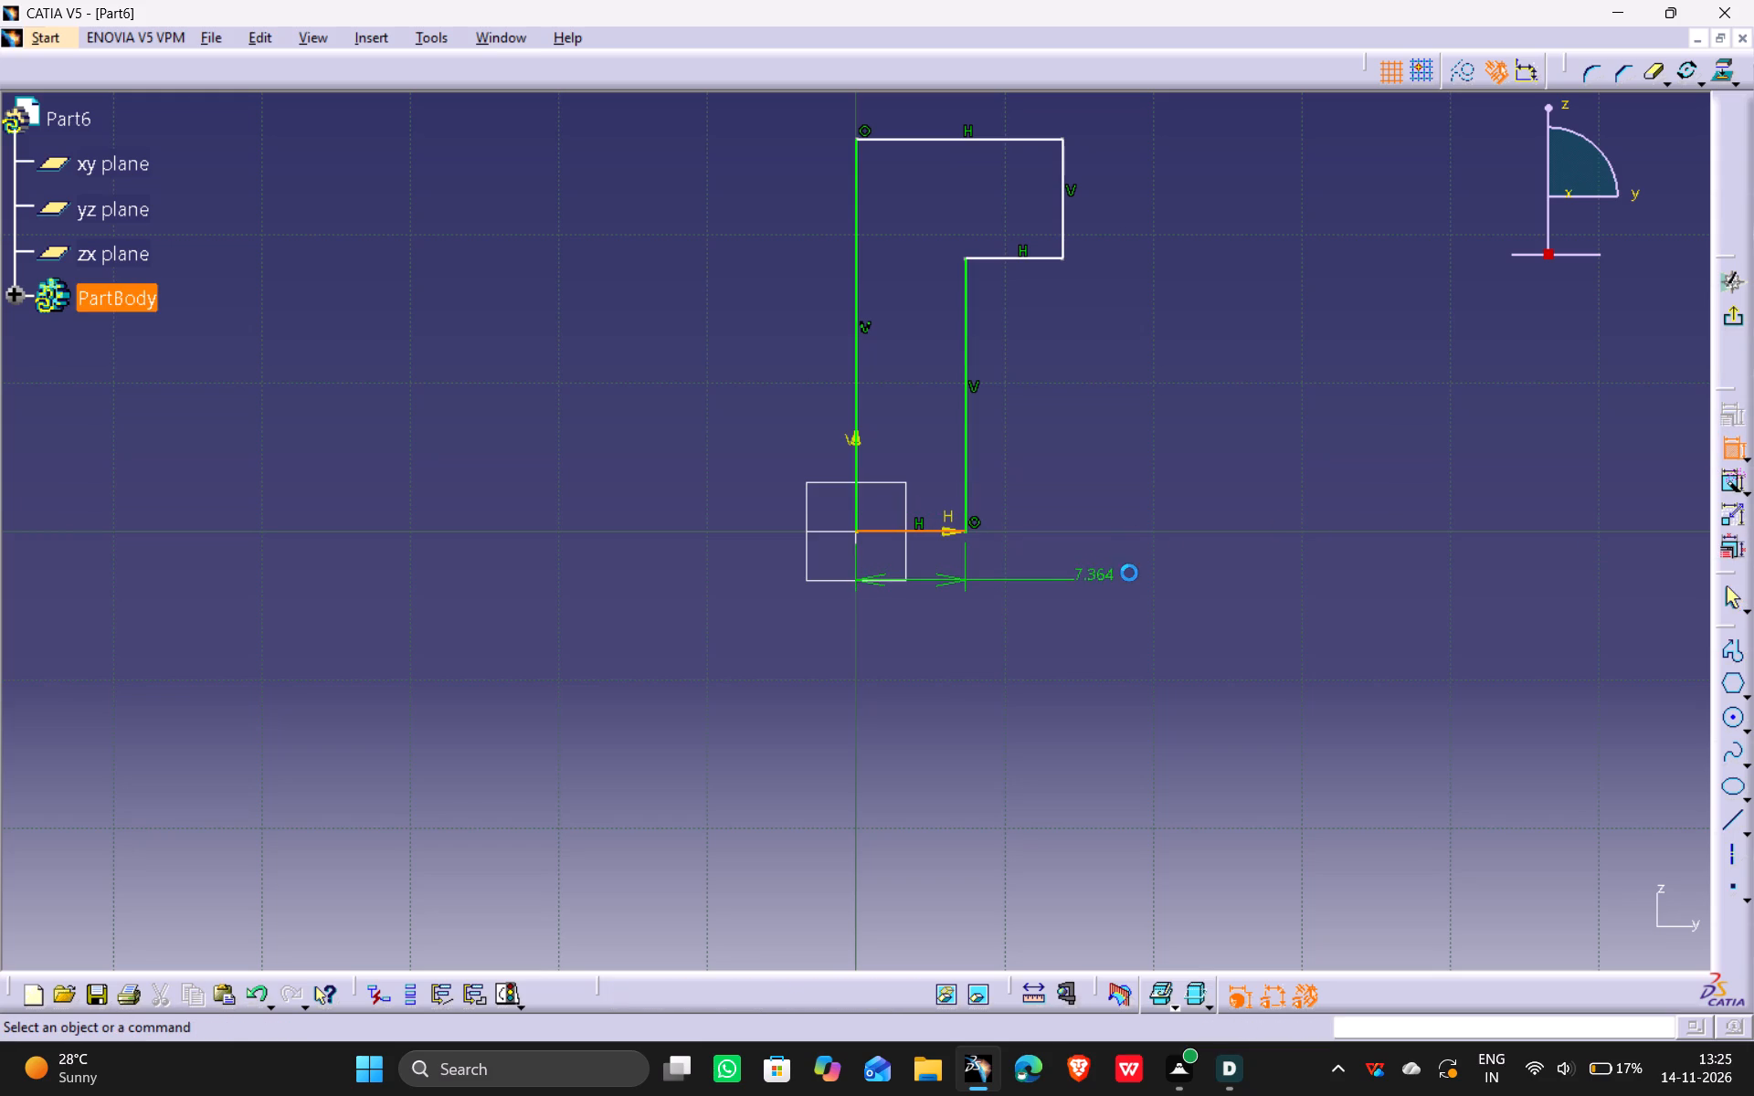
double_click(1096, 570)
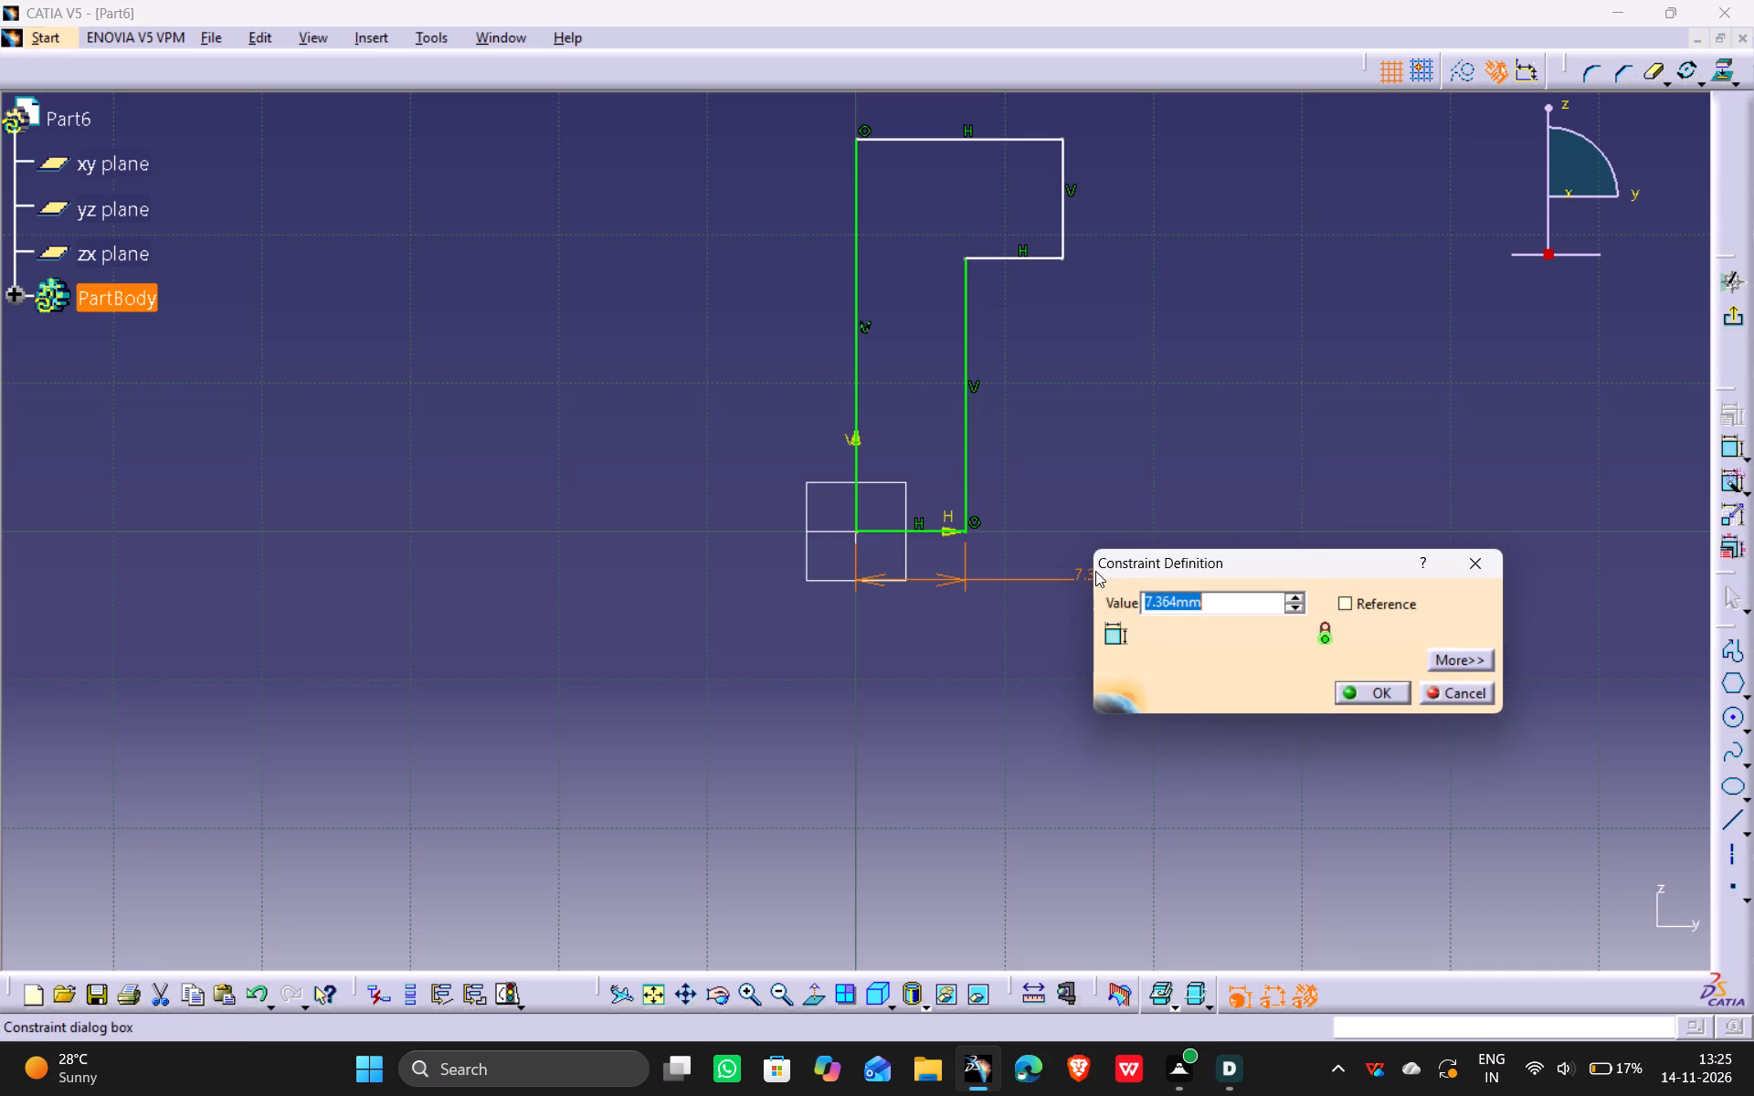
key("3")
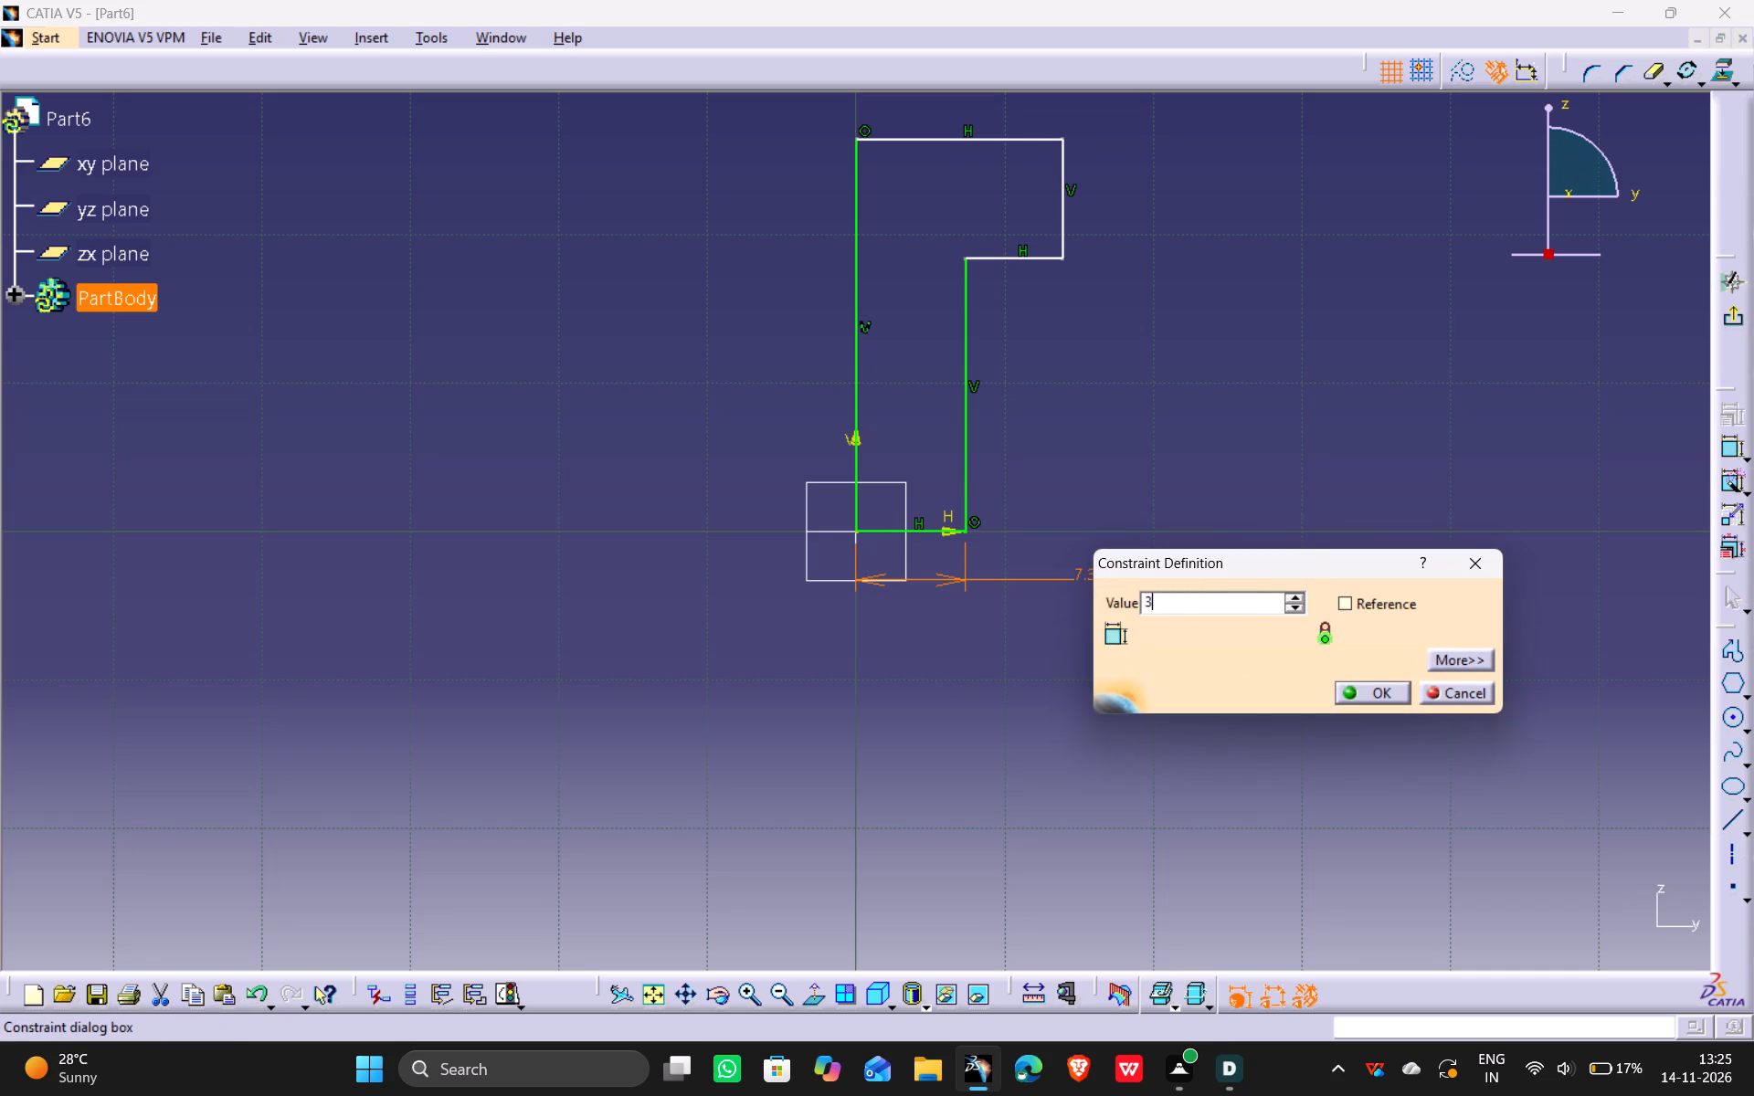
key("Return")
Dimension the top edge of the head and set its length to 4.5 mm.
middle_click_drag(969, 395, 940, 611)
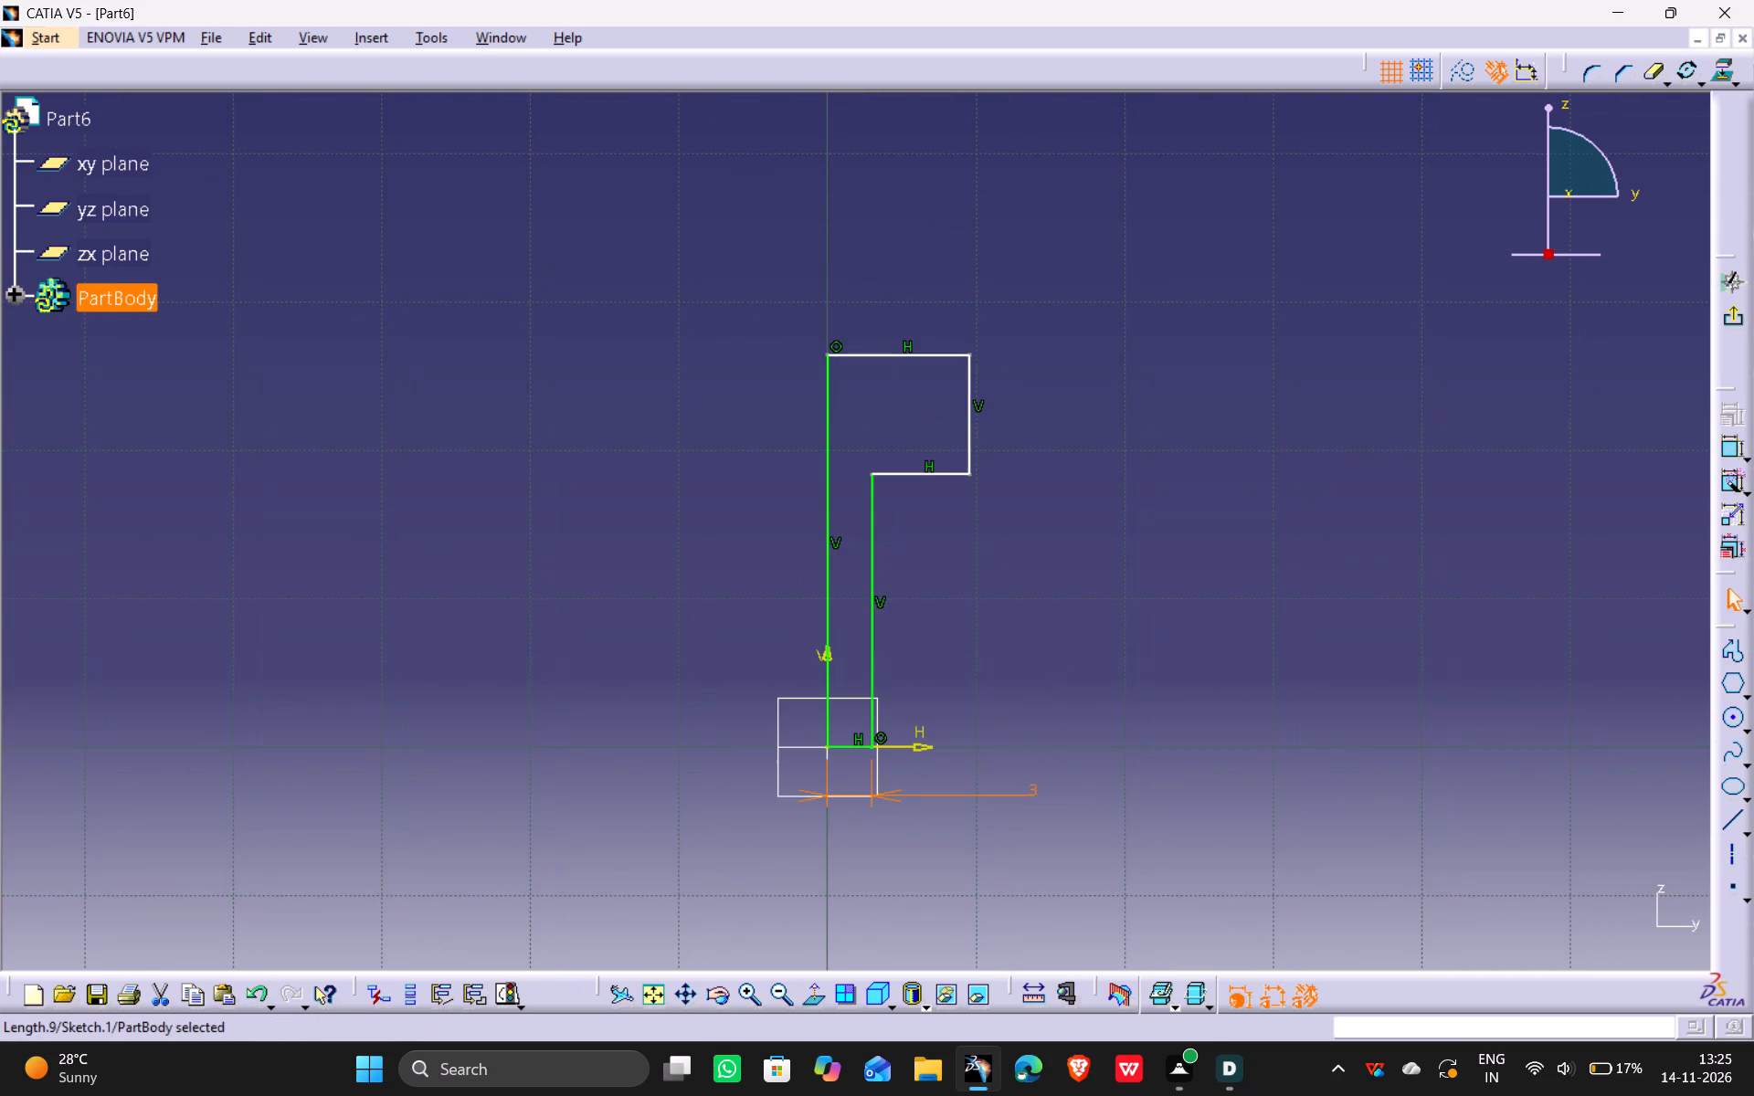
left_click(947, 359)
left_click(937, 357)
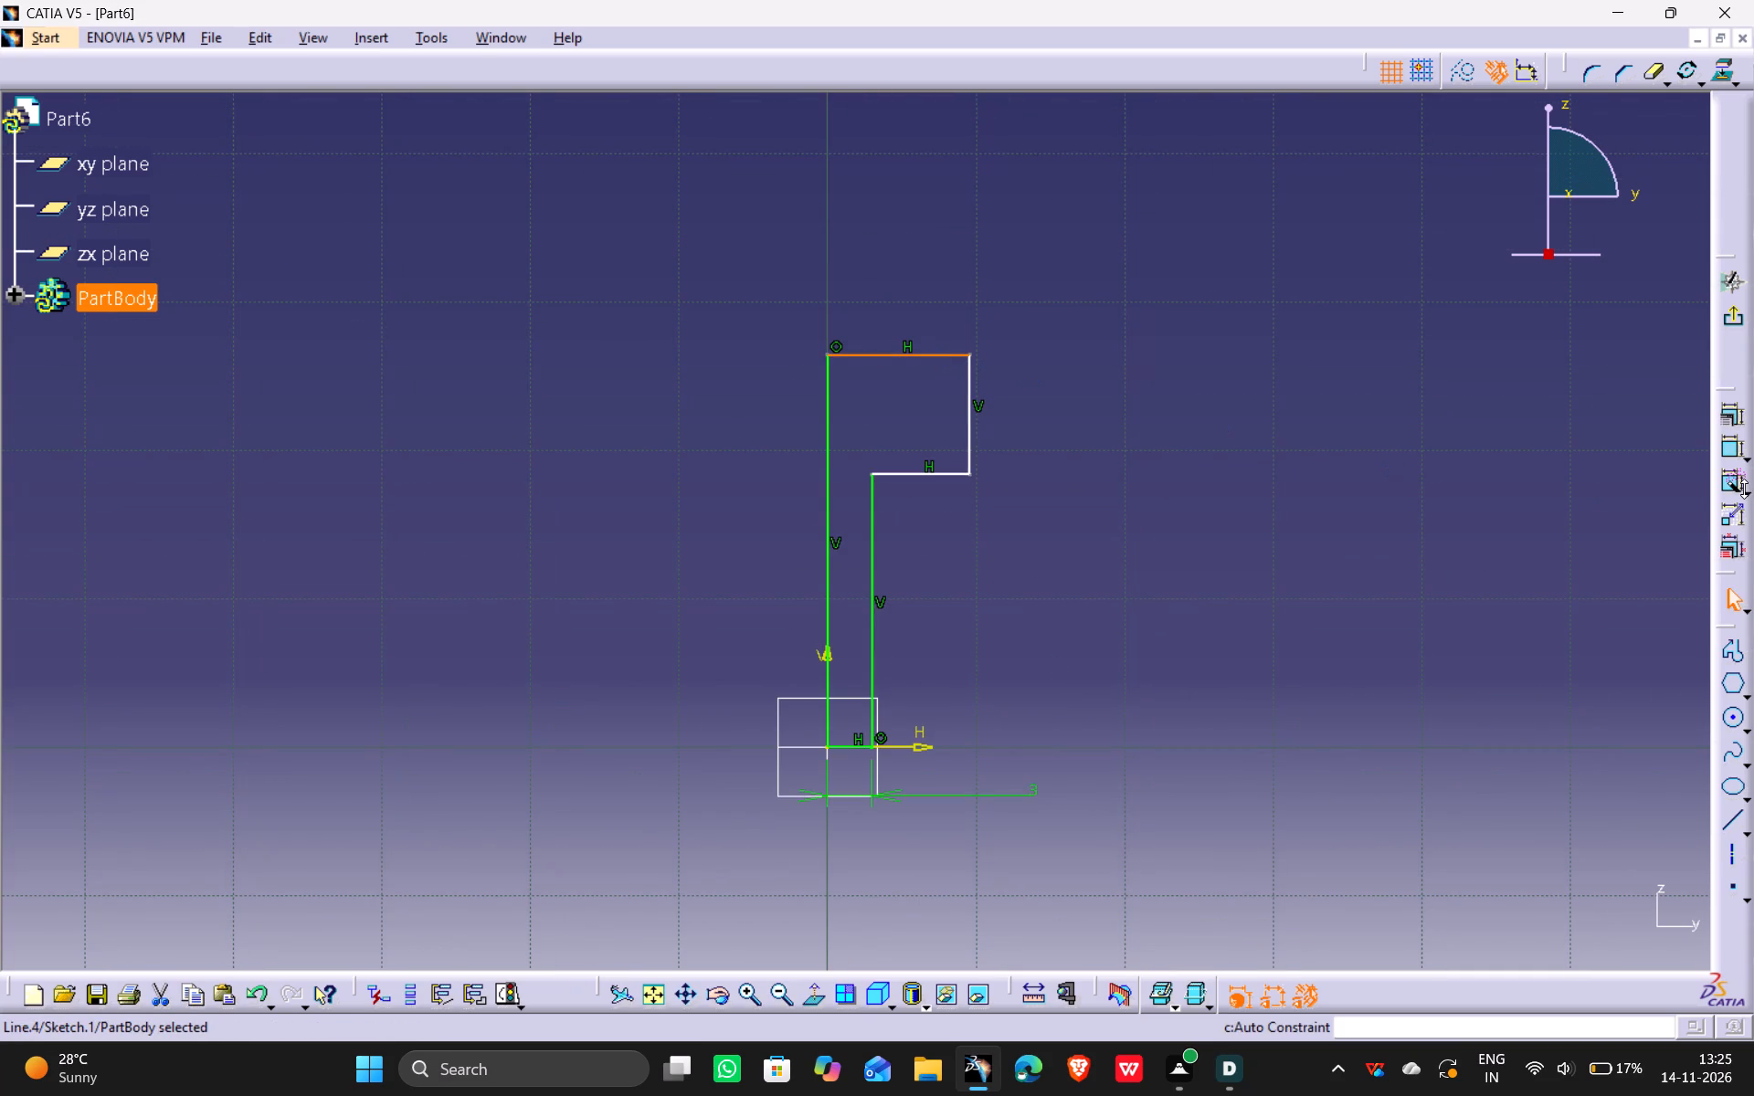
left_click(1728, 454)
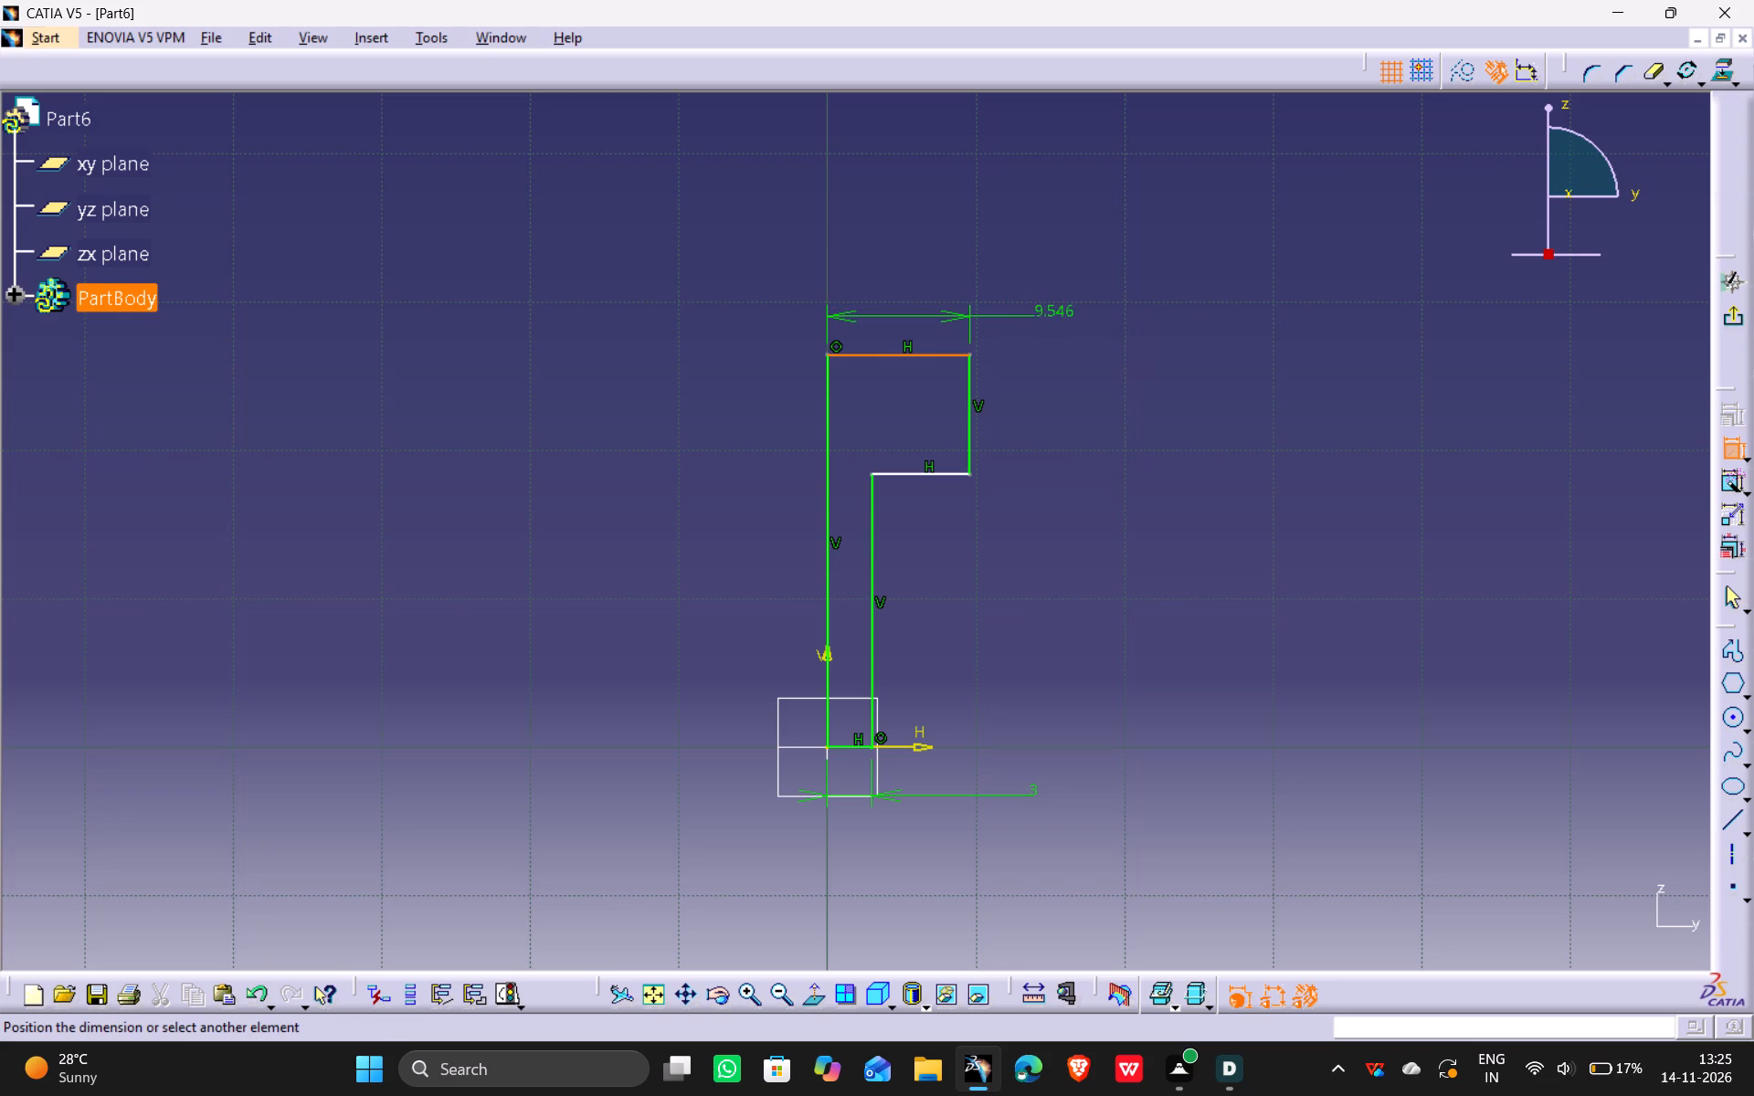
left_click(1042, 318)
double_click(1038, 310)
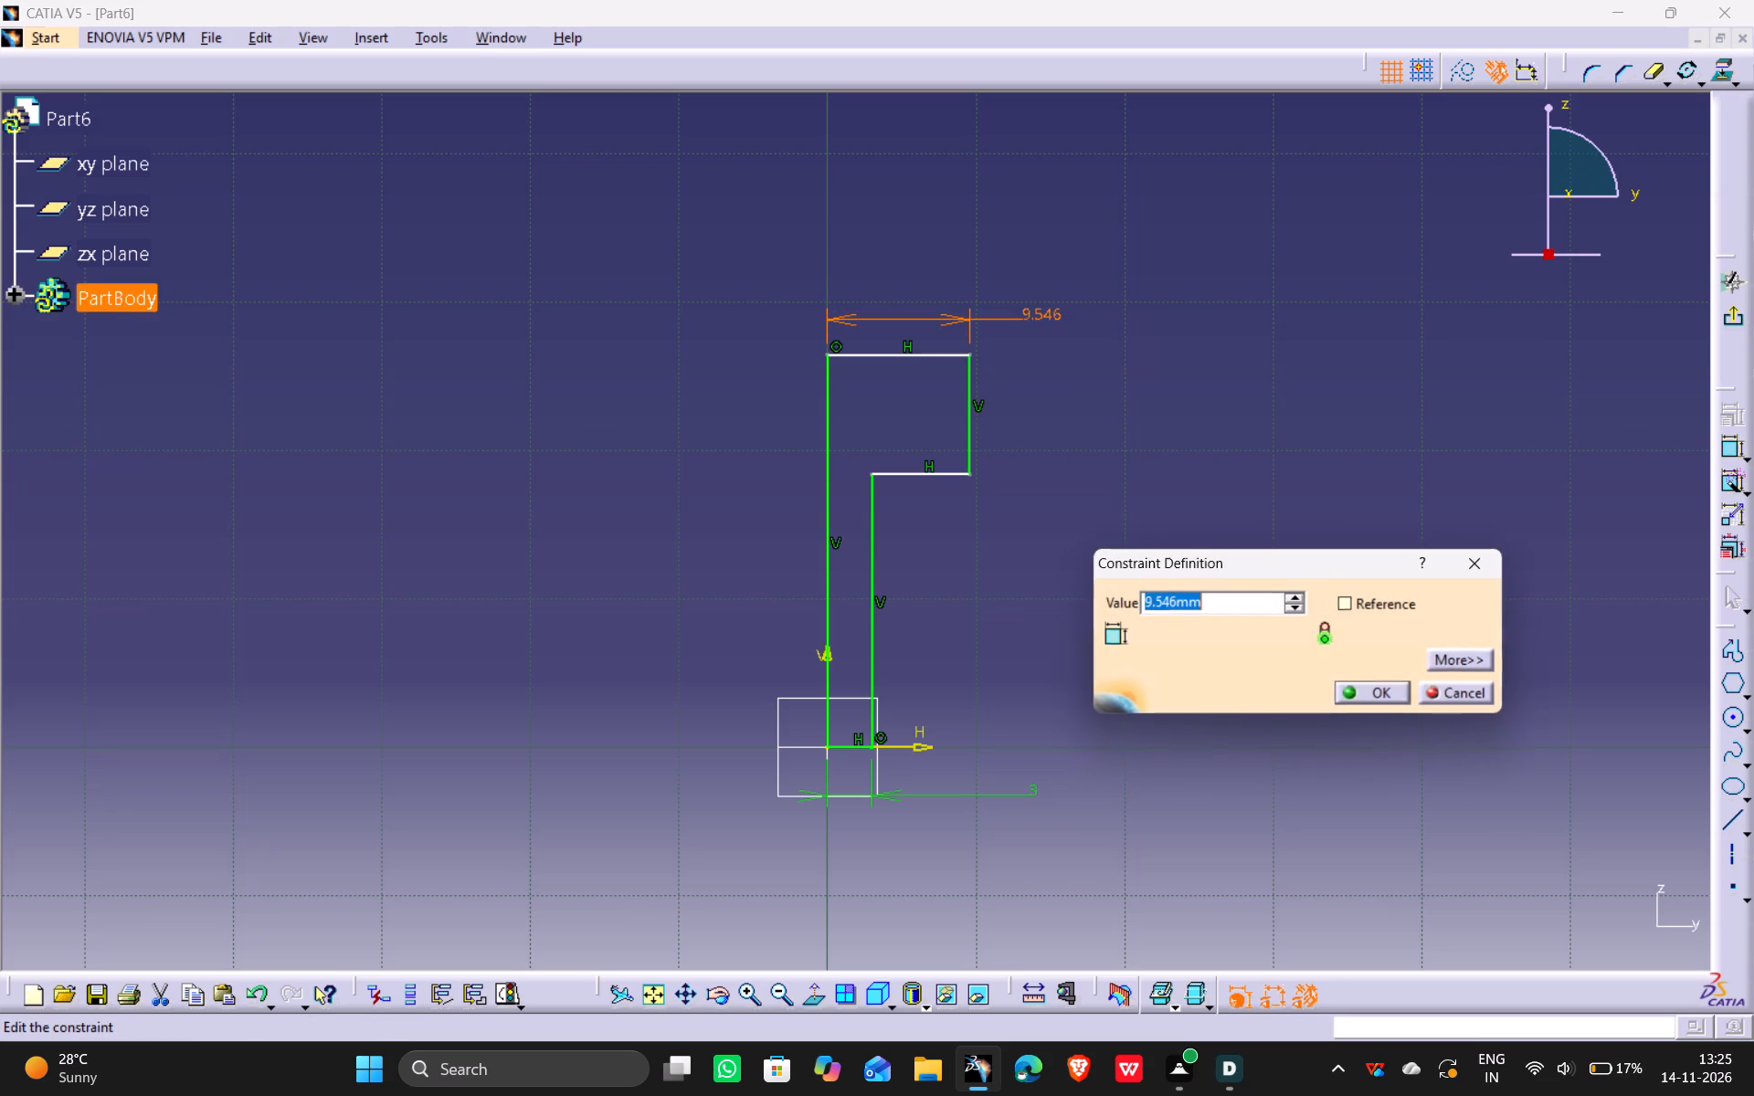
key("4")
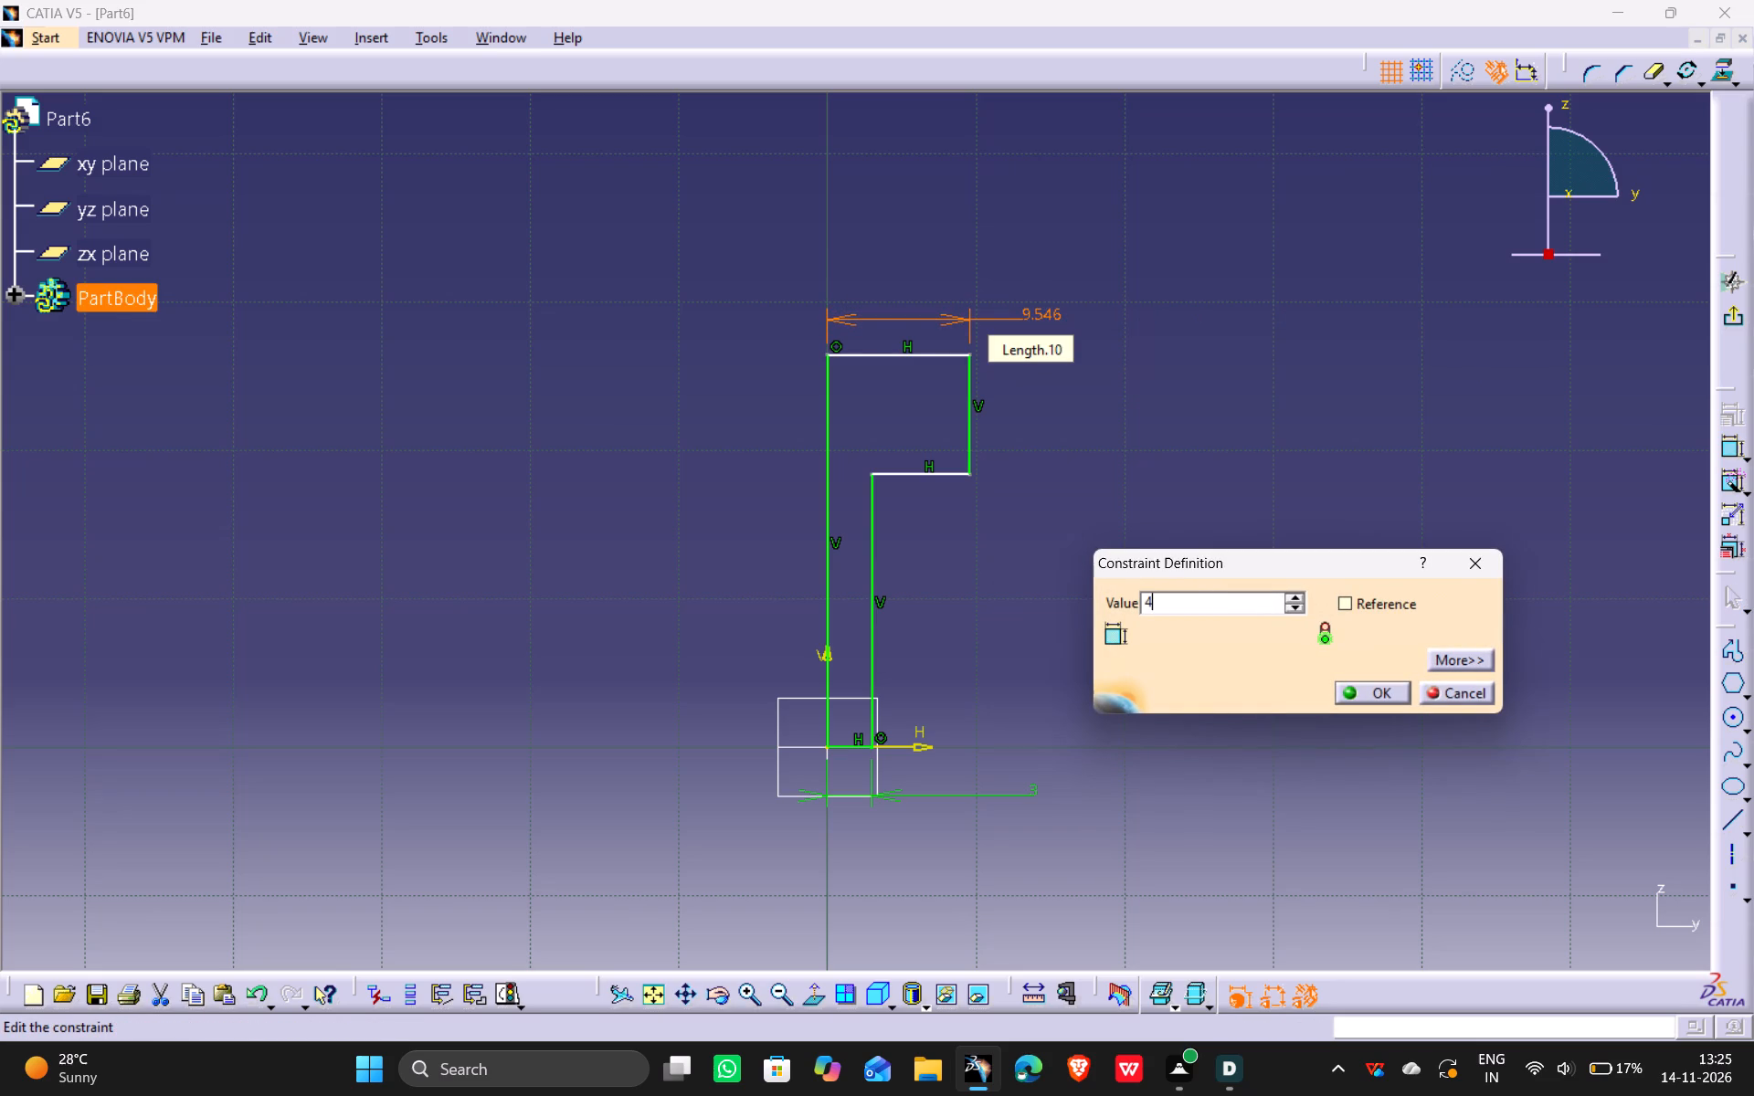
type(".5")
key("Return")
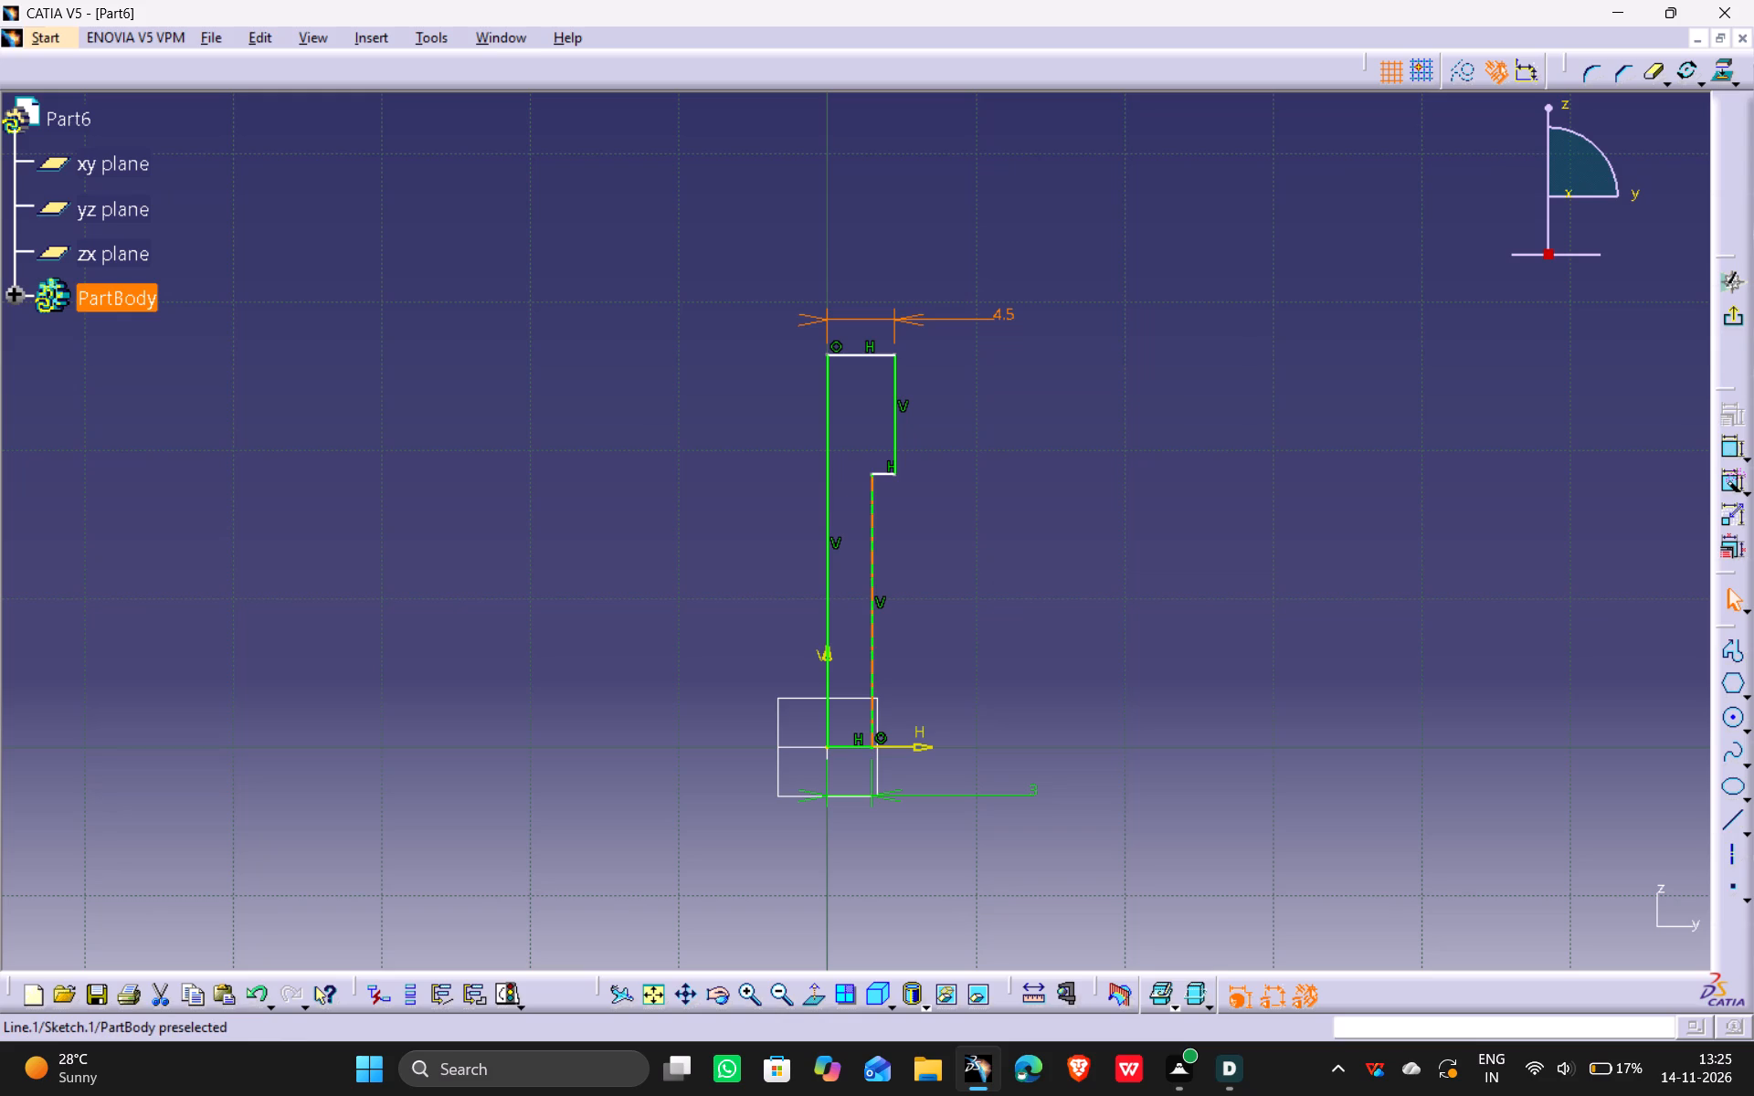
Dimension the outer vertical edge of the stem and set its height to 22 mm.
left_click(873, 661)
left_click(1728, 443)
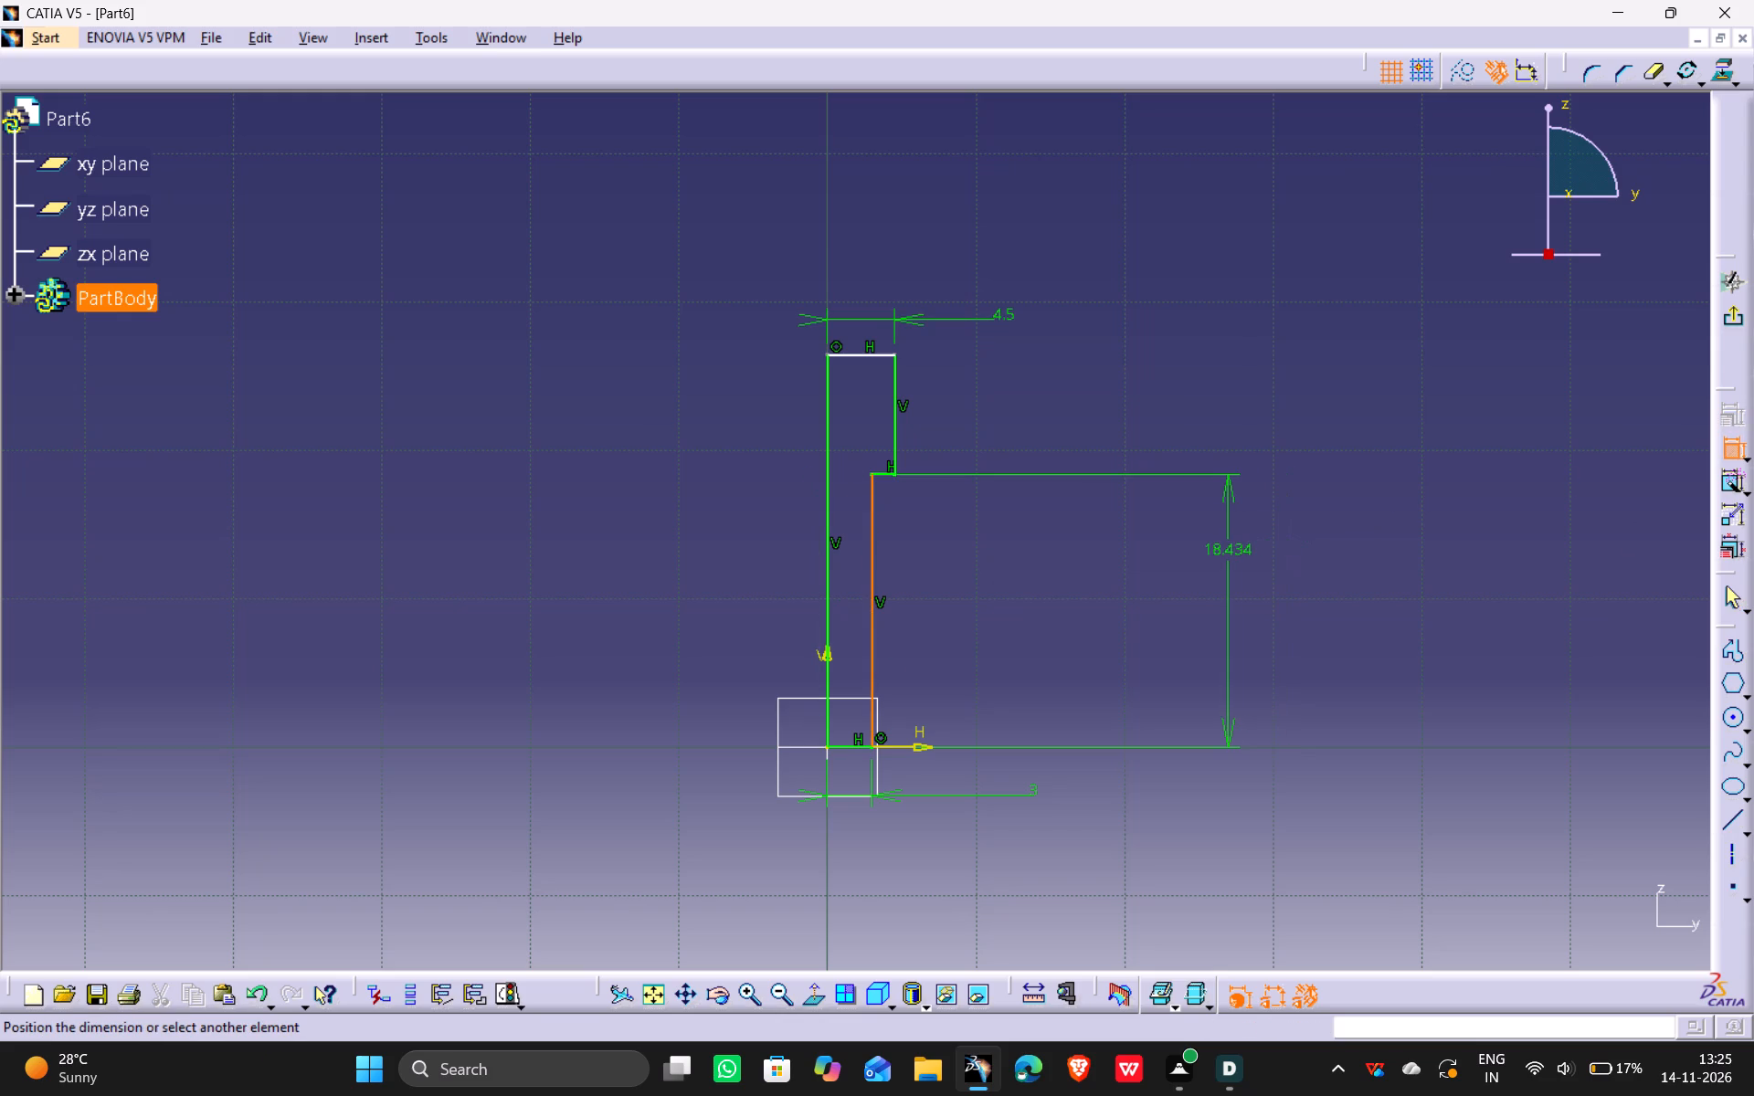
left_click(1189, 599)
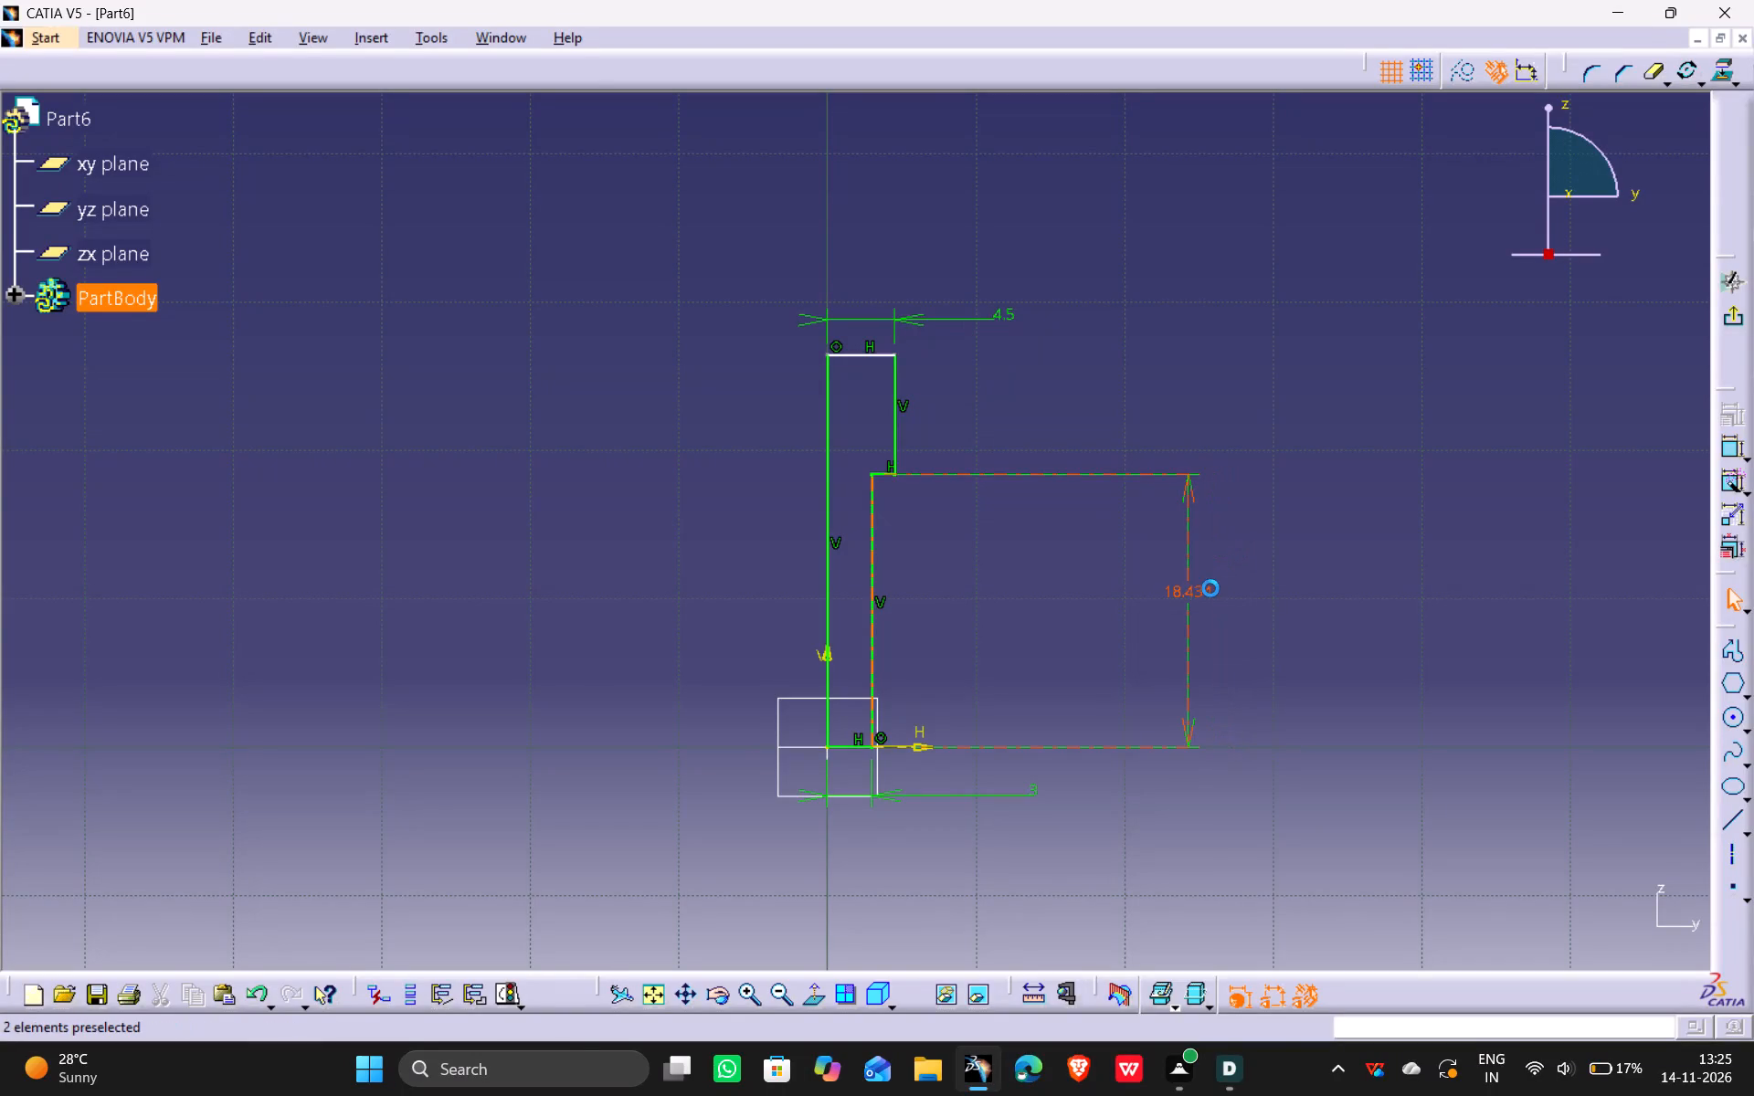
double_click(1199, 587)
type("22")
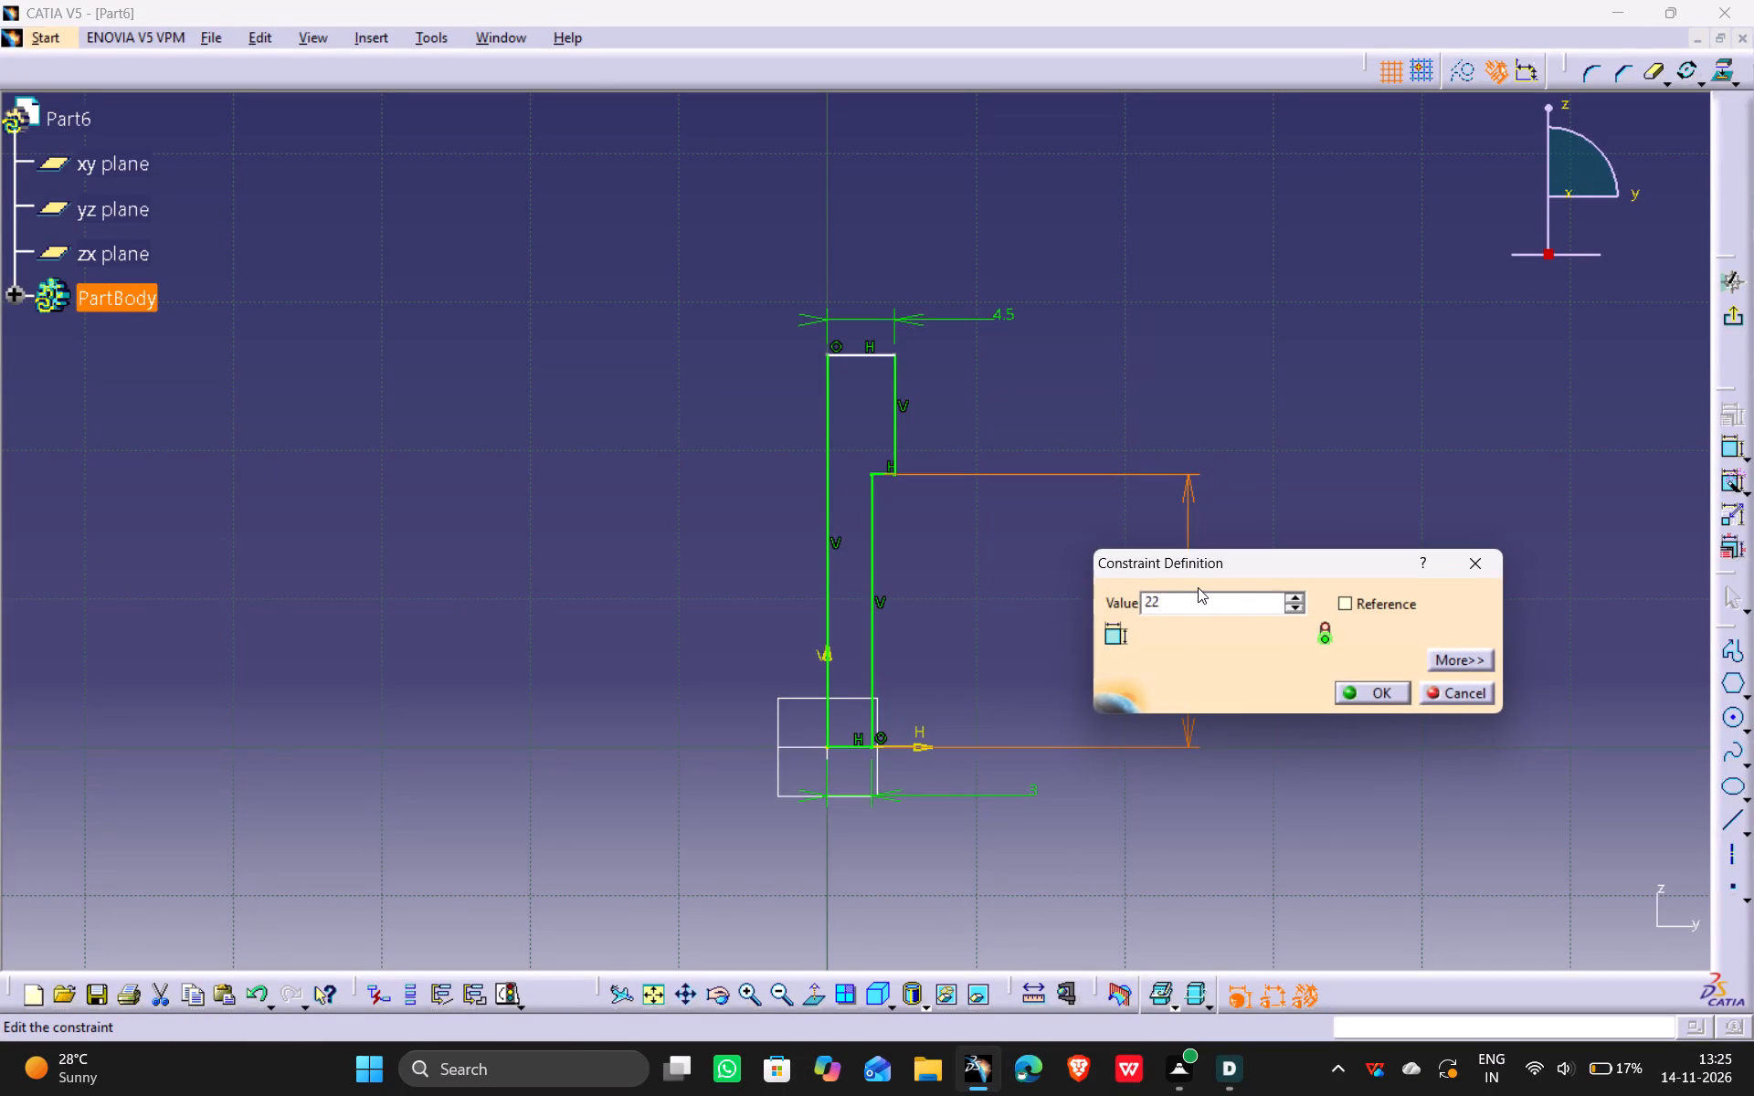
key("Return")
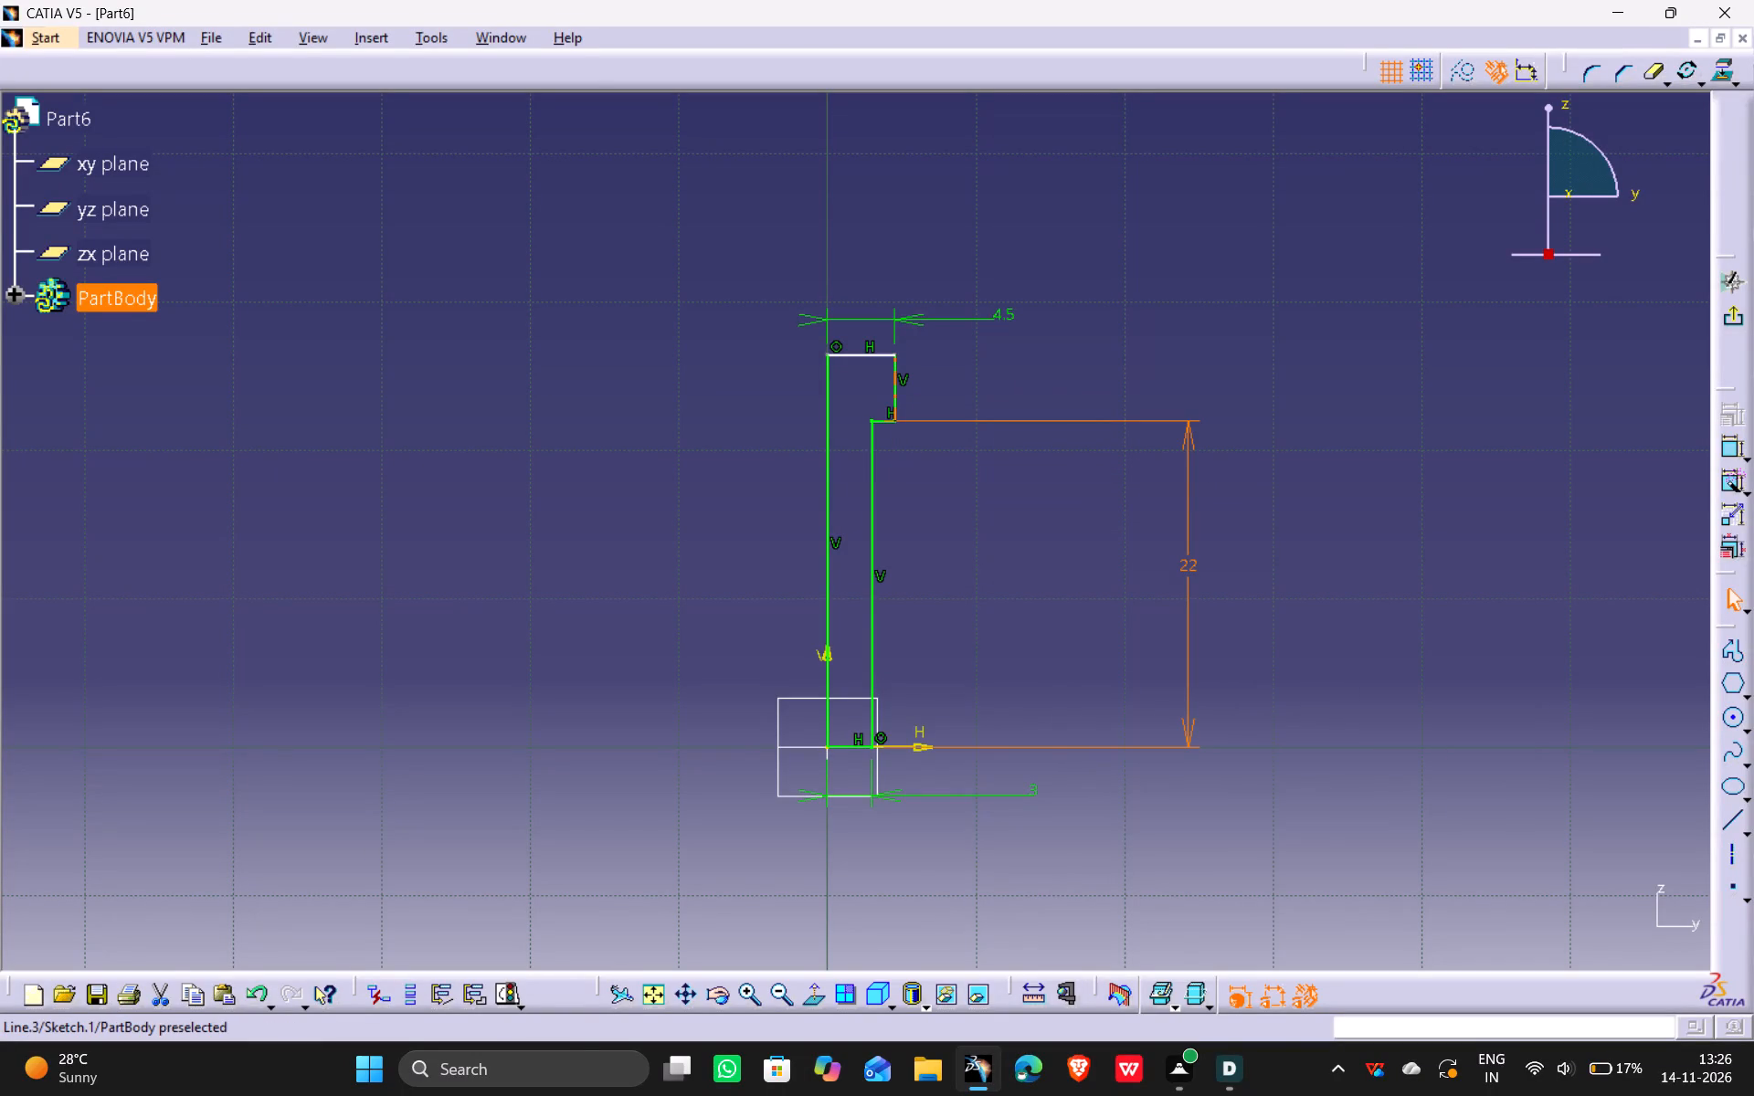
Dimension the short outer vertical edge of the head and set its height to 3 mm.
left_click(896, 404)
left_click(1740, 437)
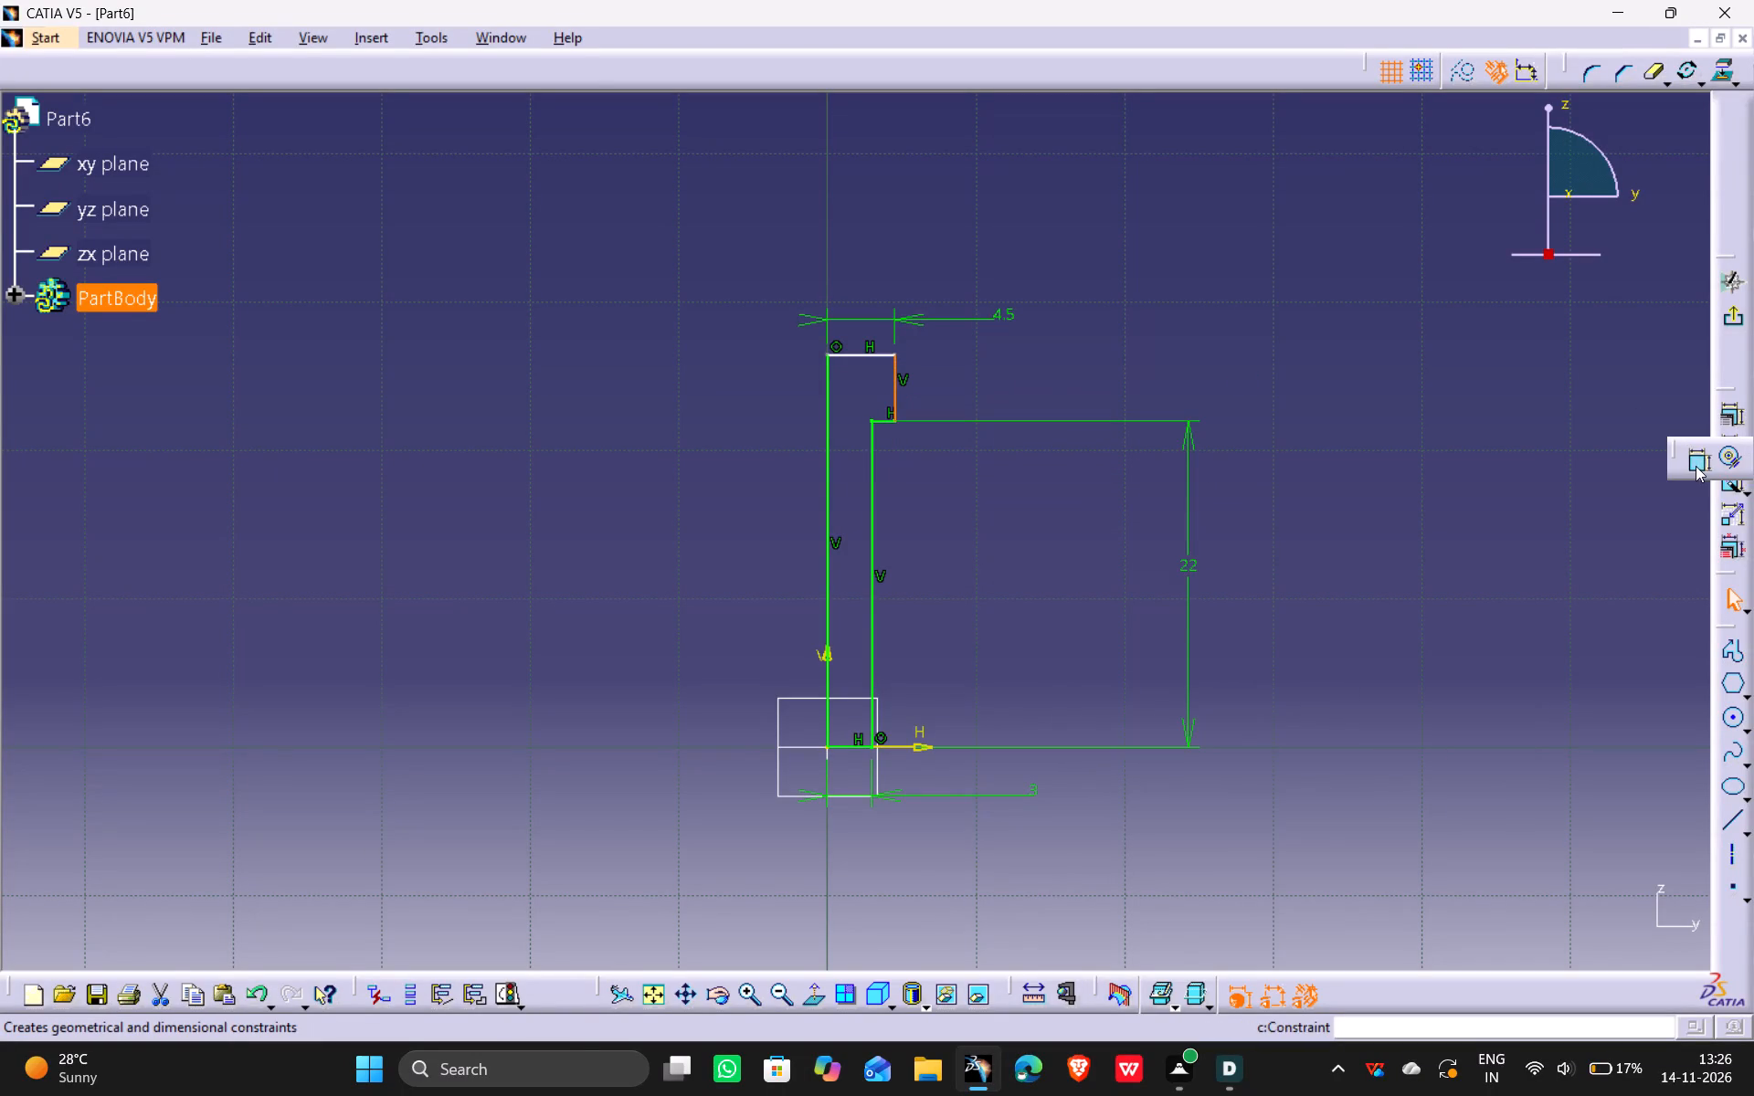
left_click(1696, 463)
left_click(1176, 258)
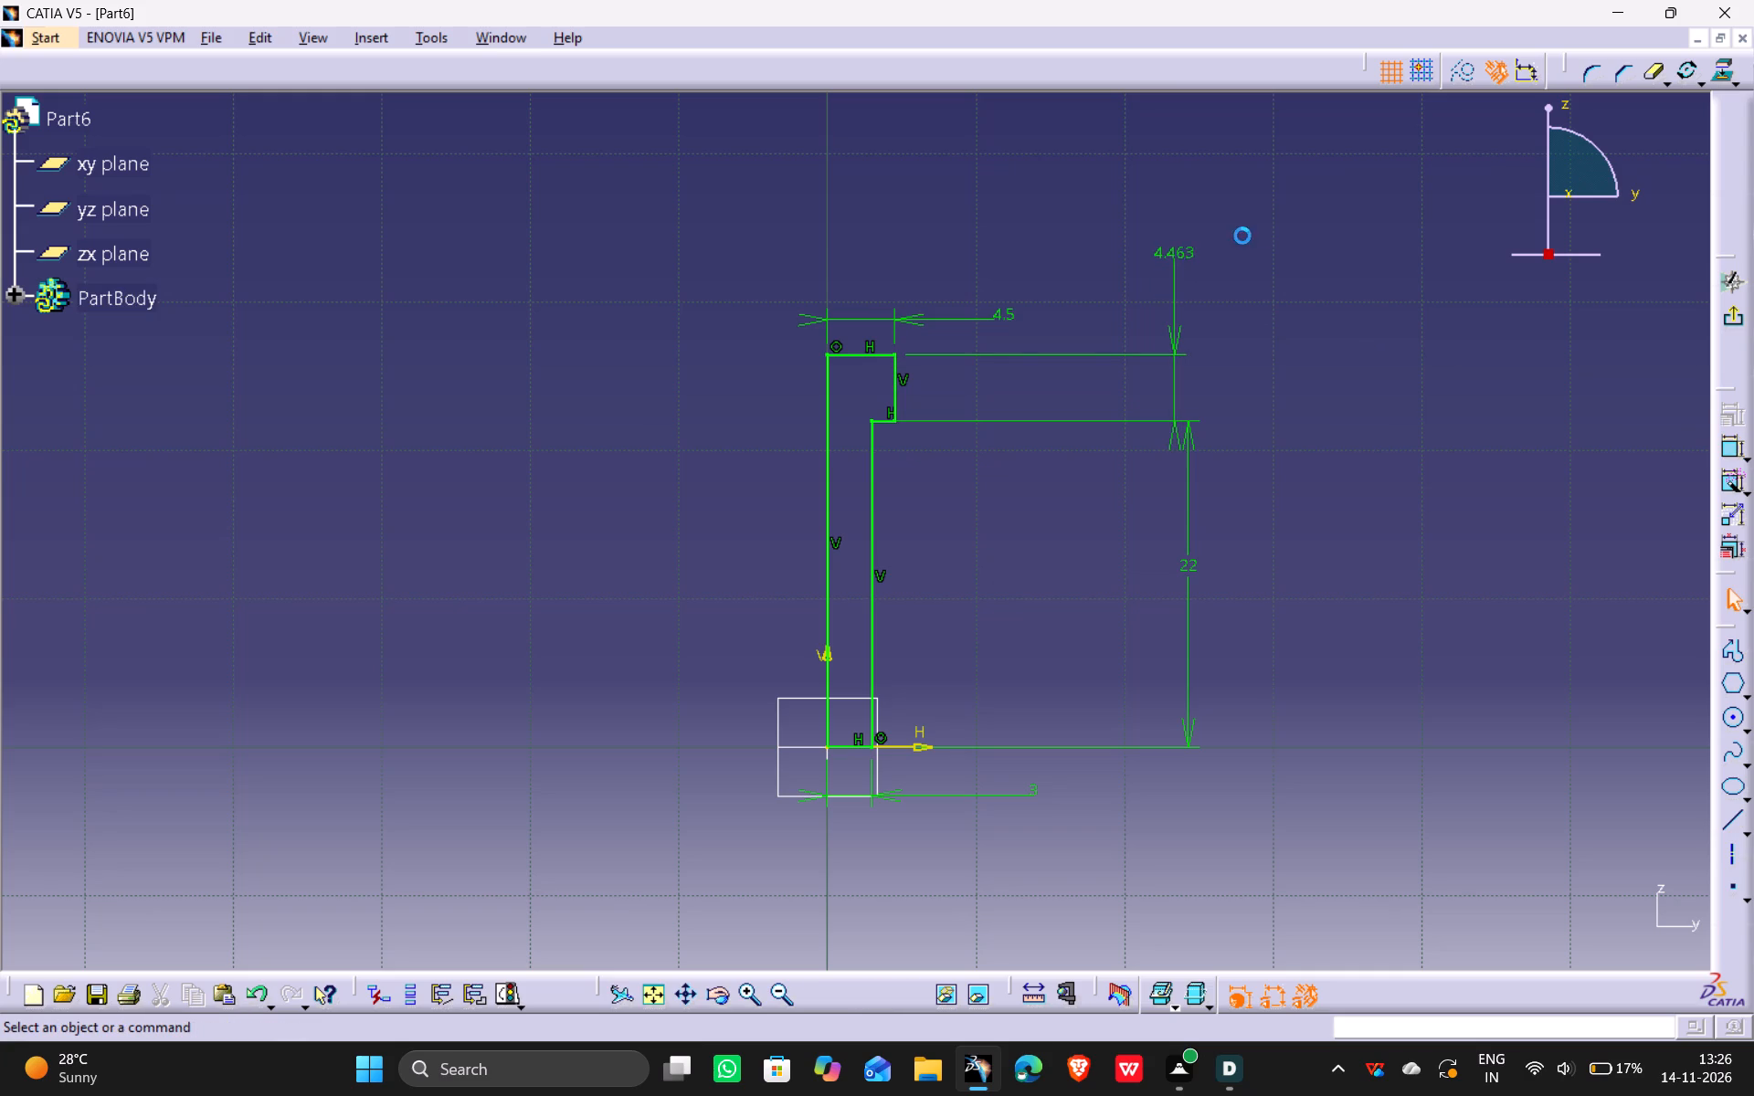
double_click(1181, 255)
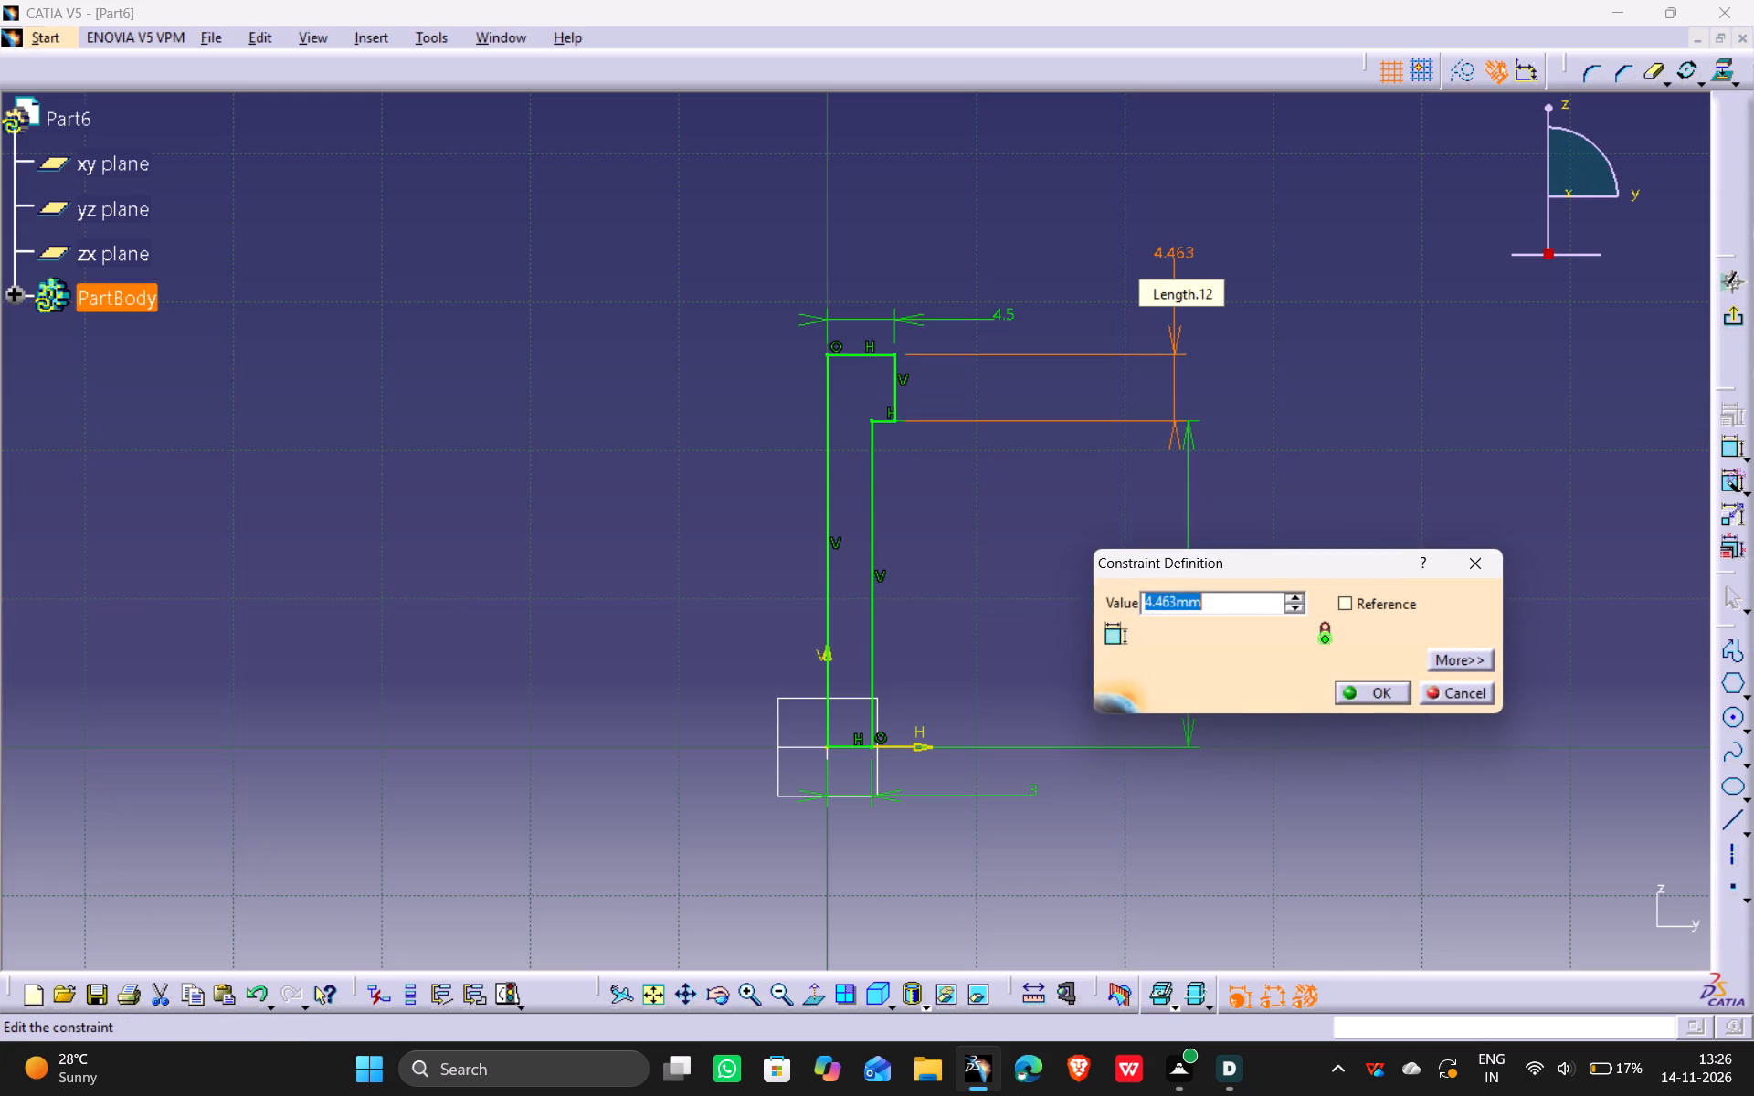
key("3")
key("Return")
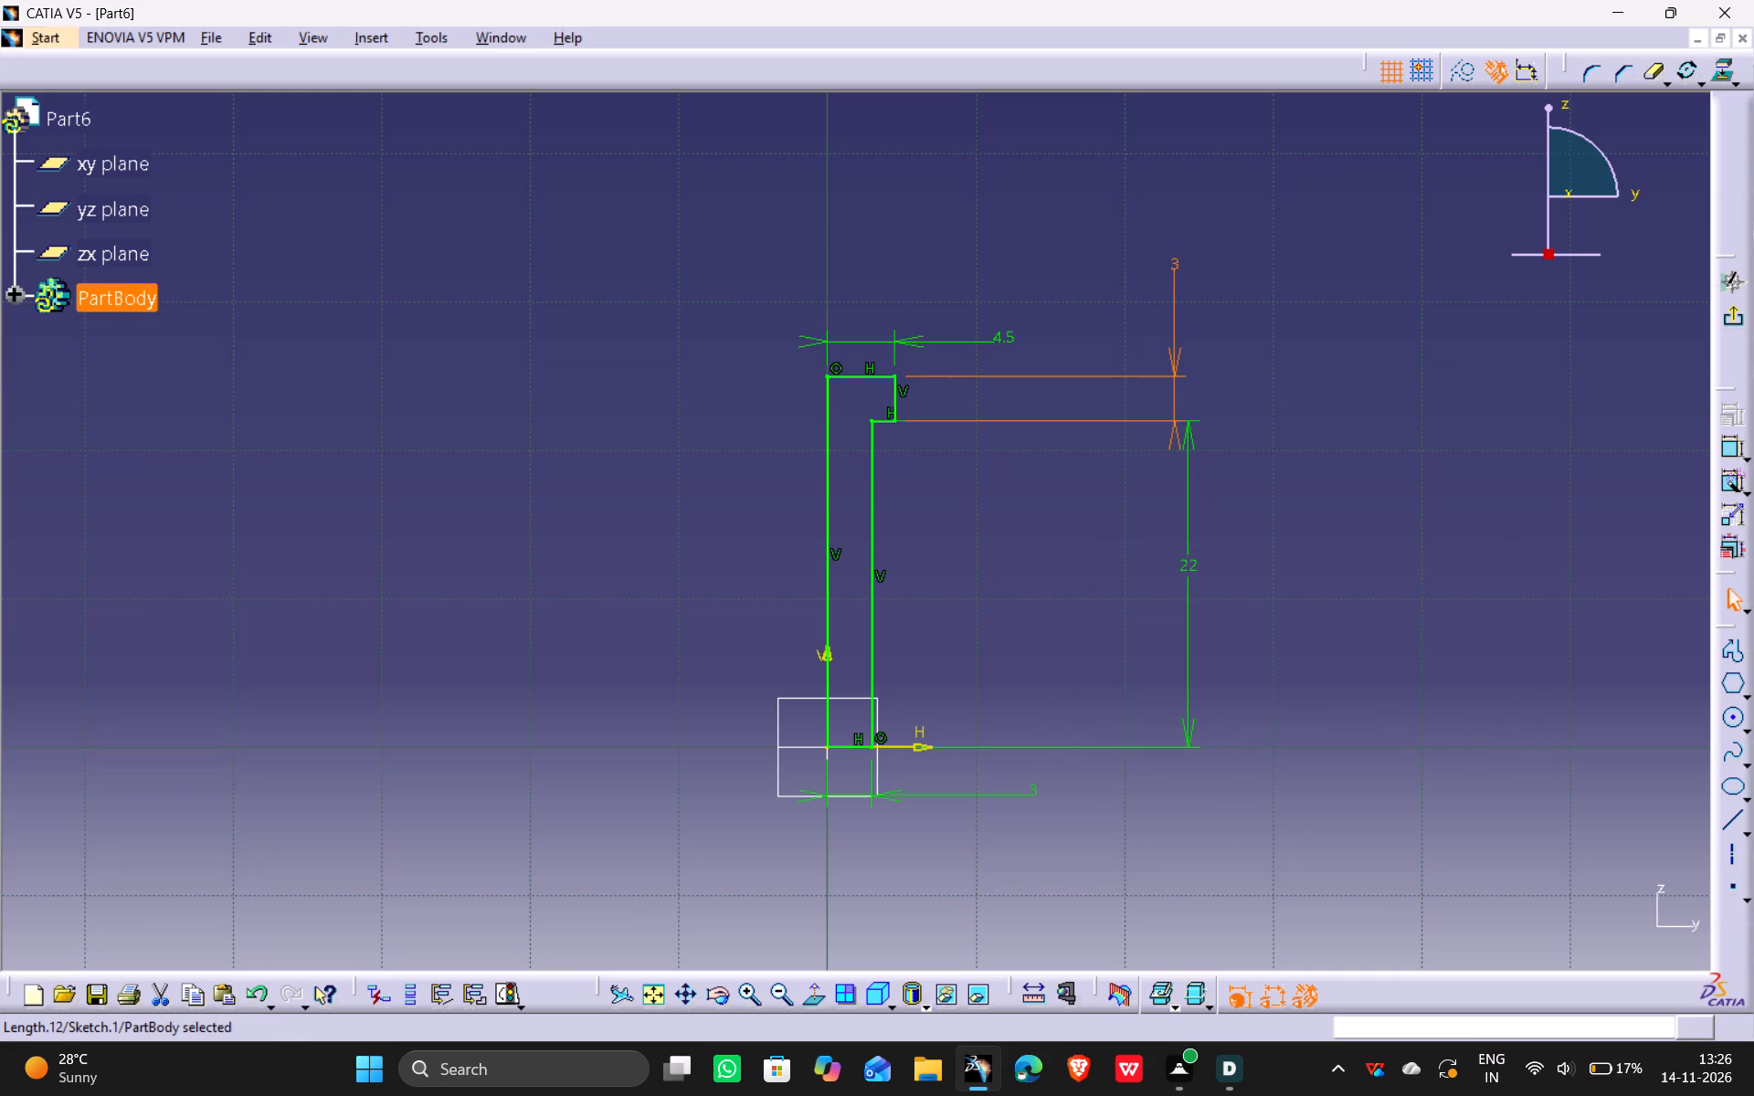
left_click(1057, 269)
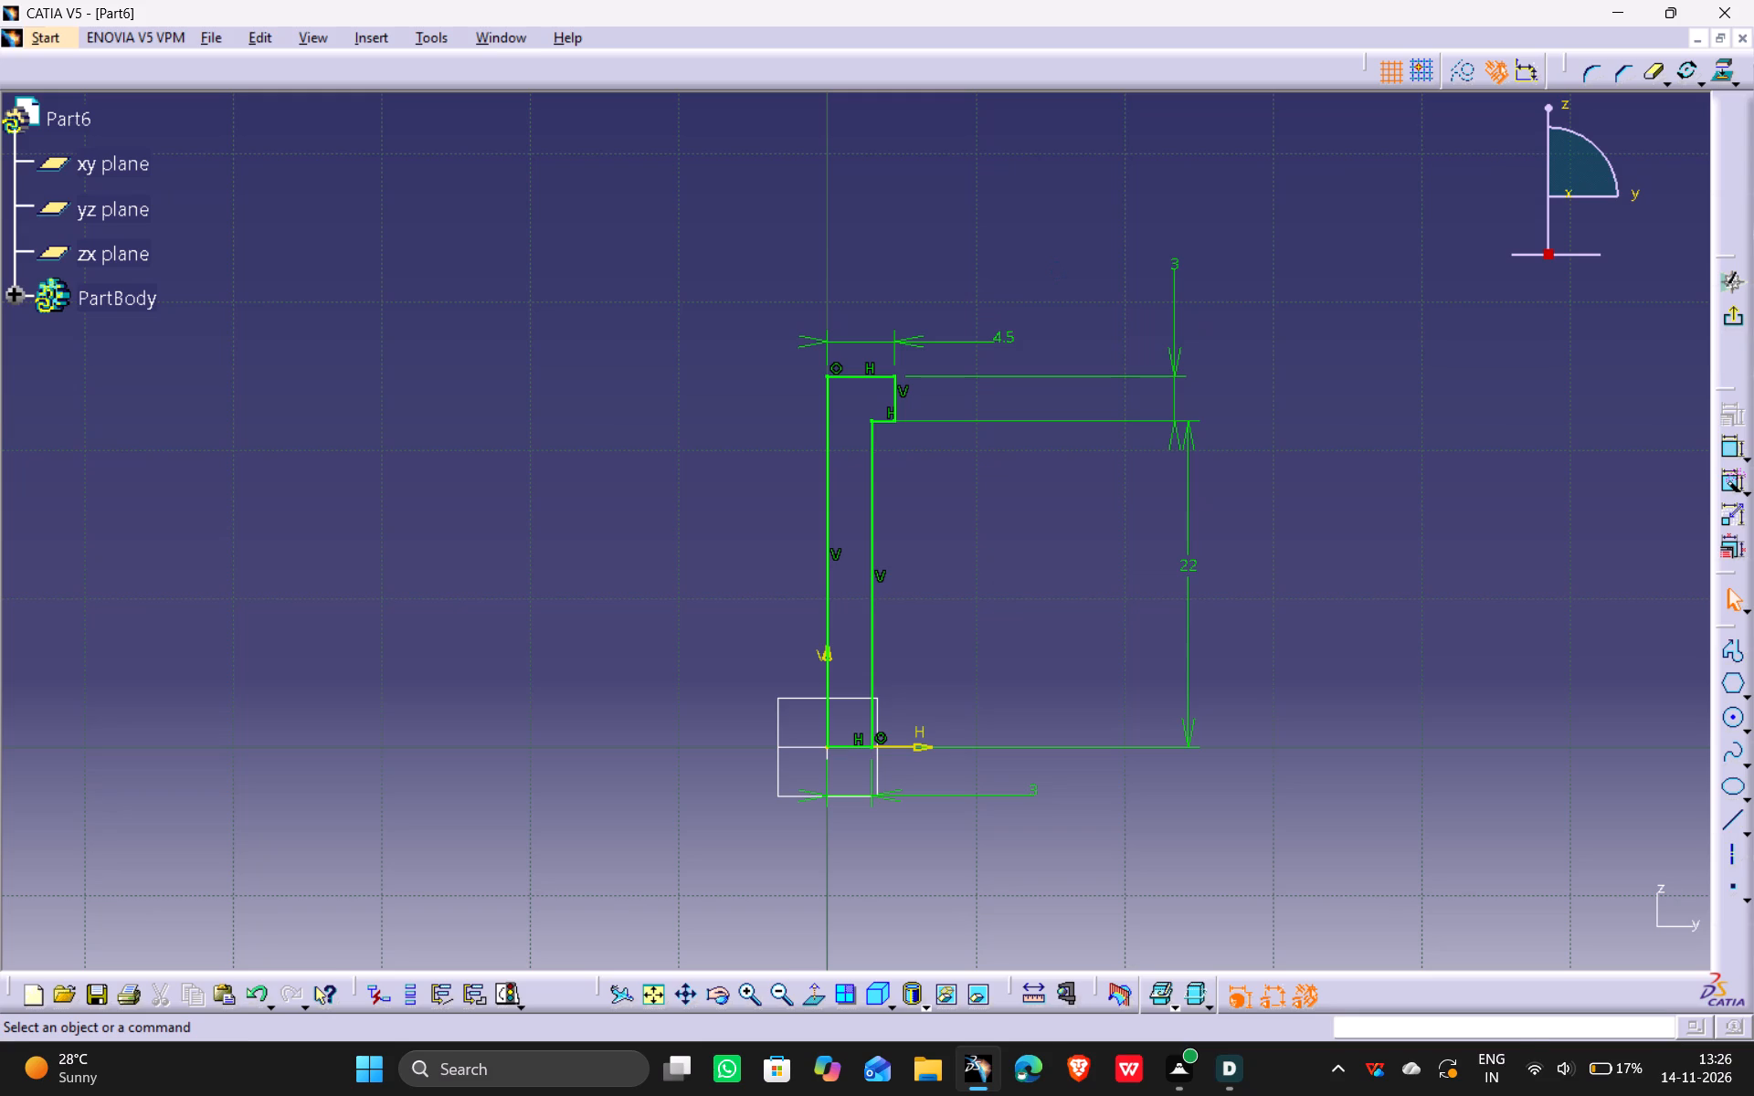
Exit the sketch and revolve the profile 360 degrees into a Shaft about its long vertical edge on the V axis.
left_click(1737, 311)
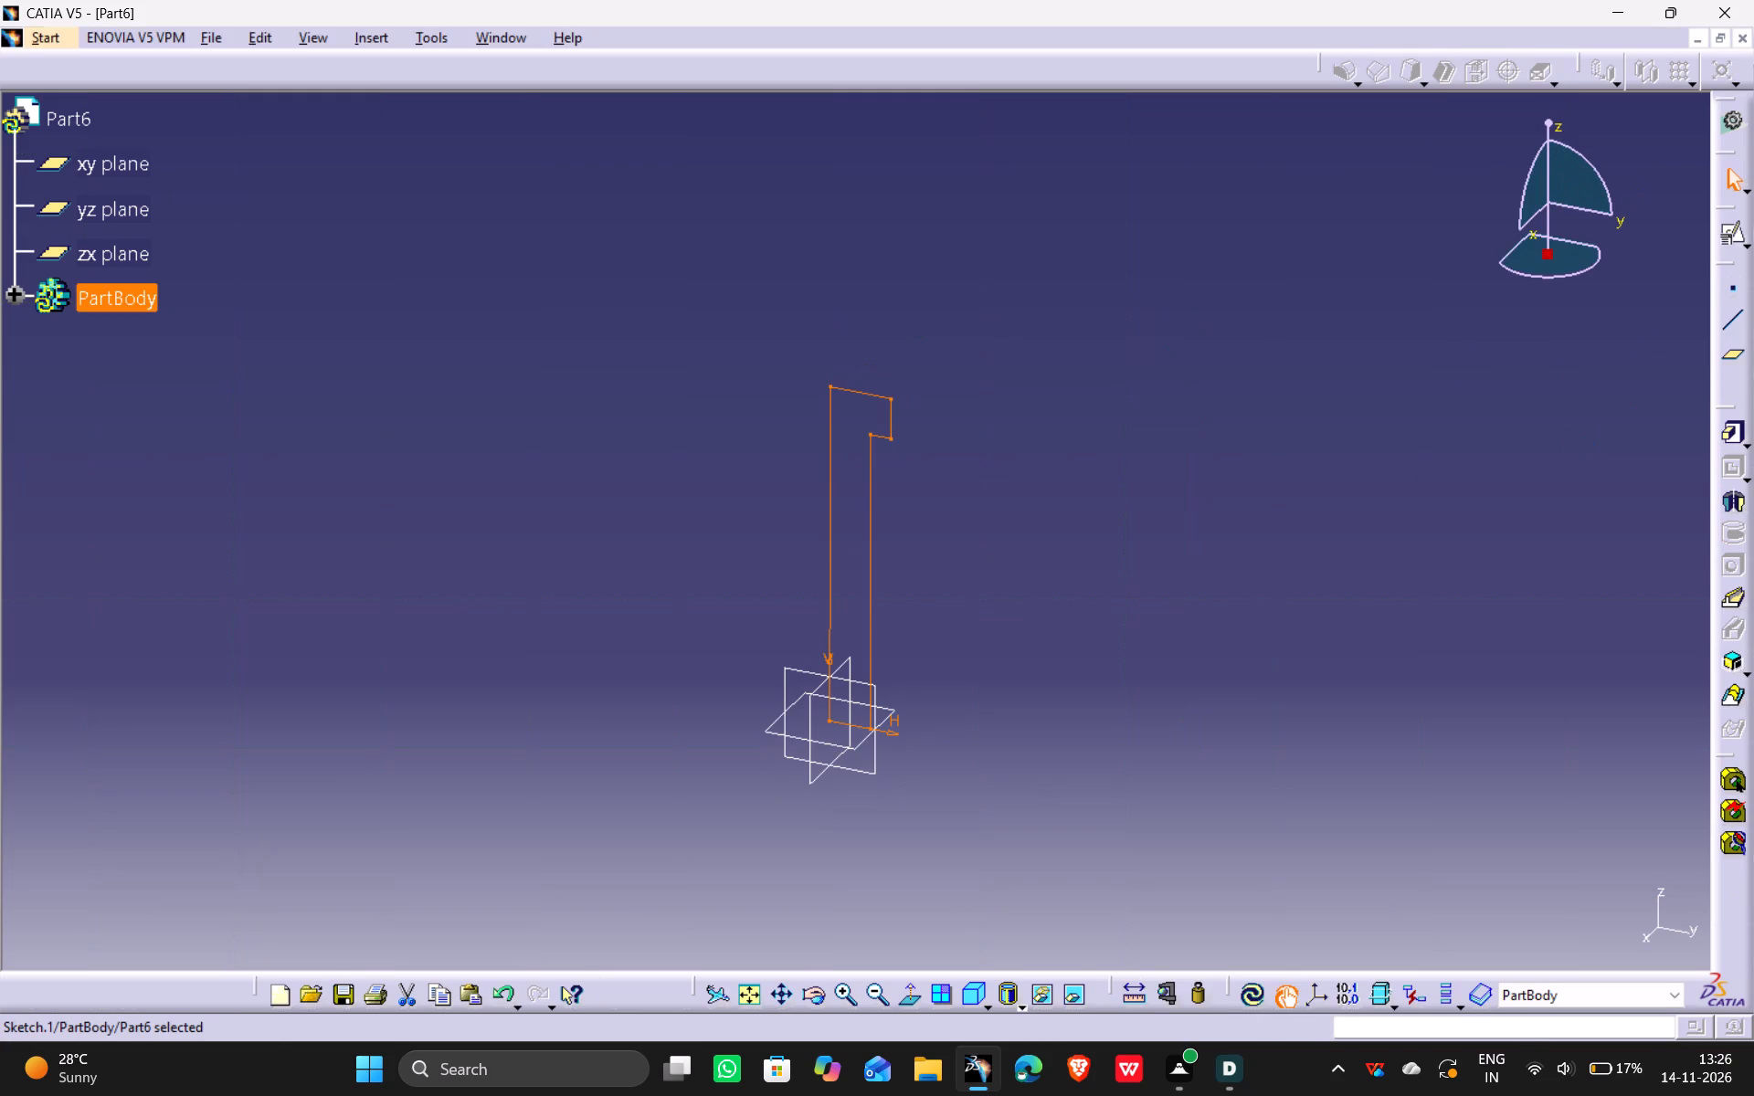
left_click(1729, 499)
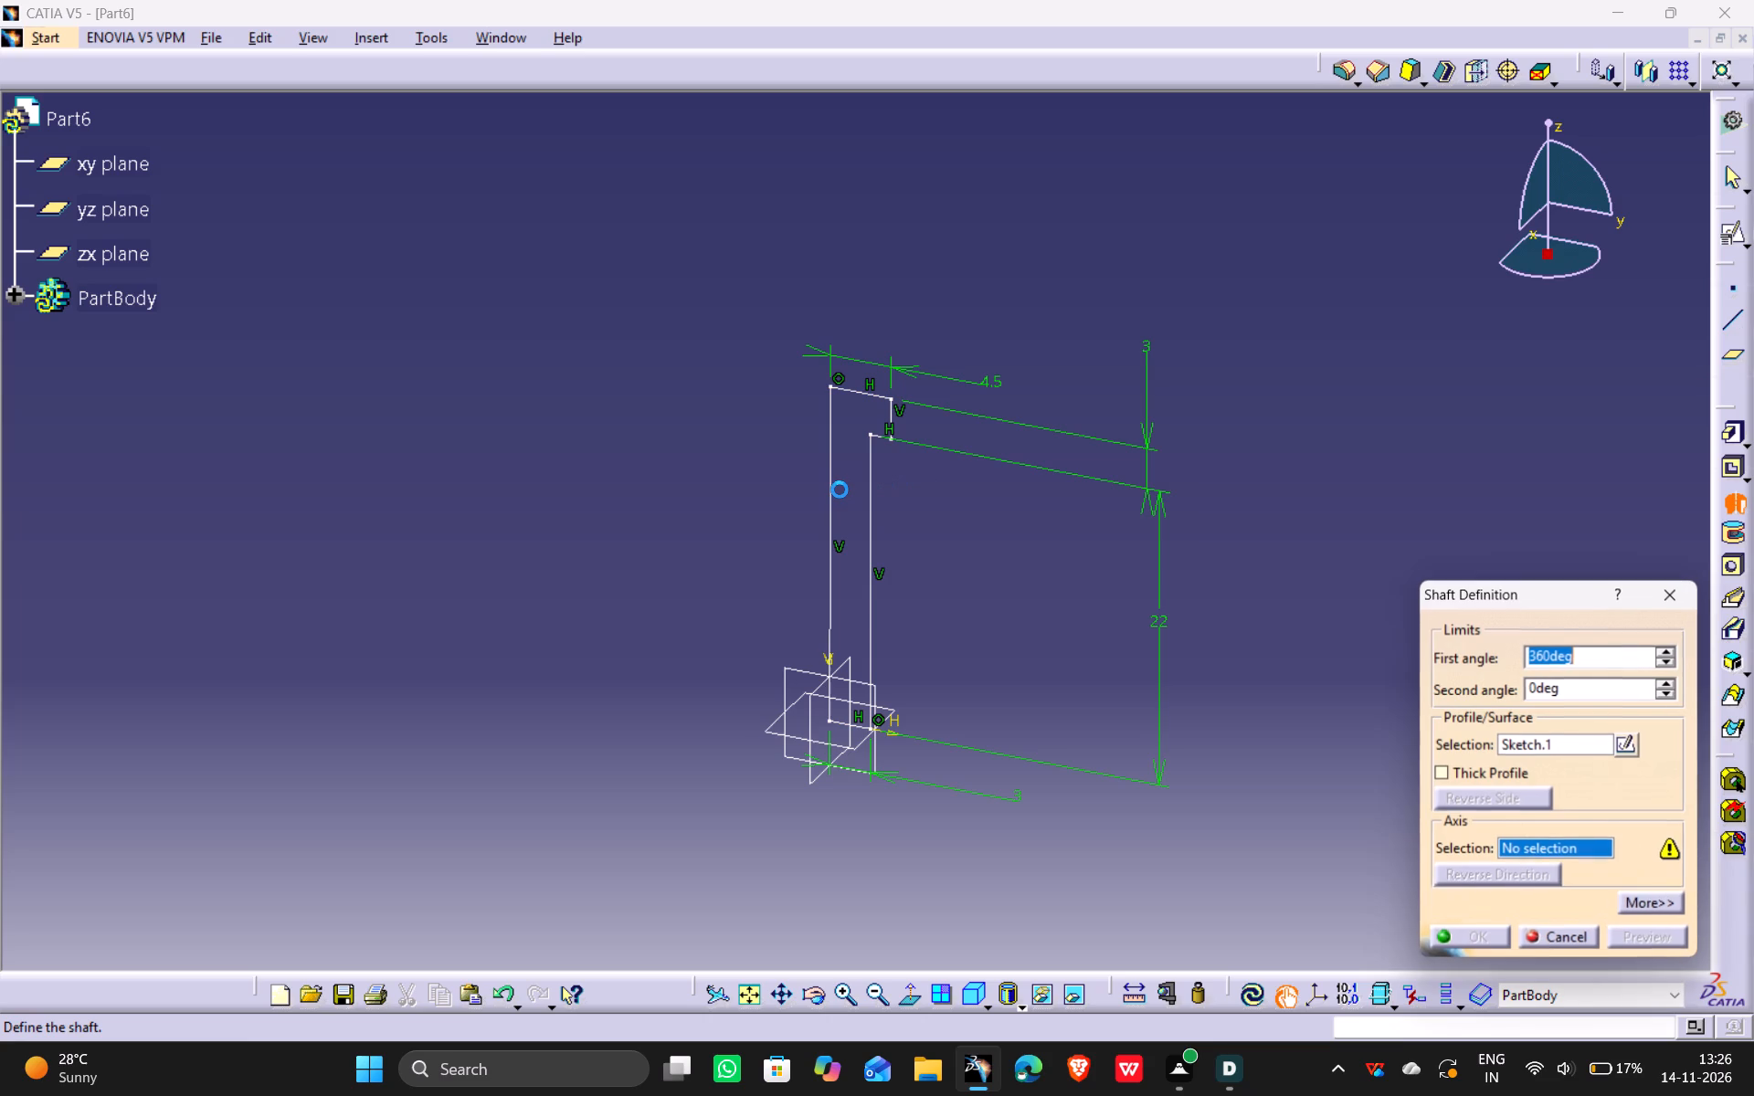
left_click(828, 490)
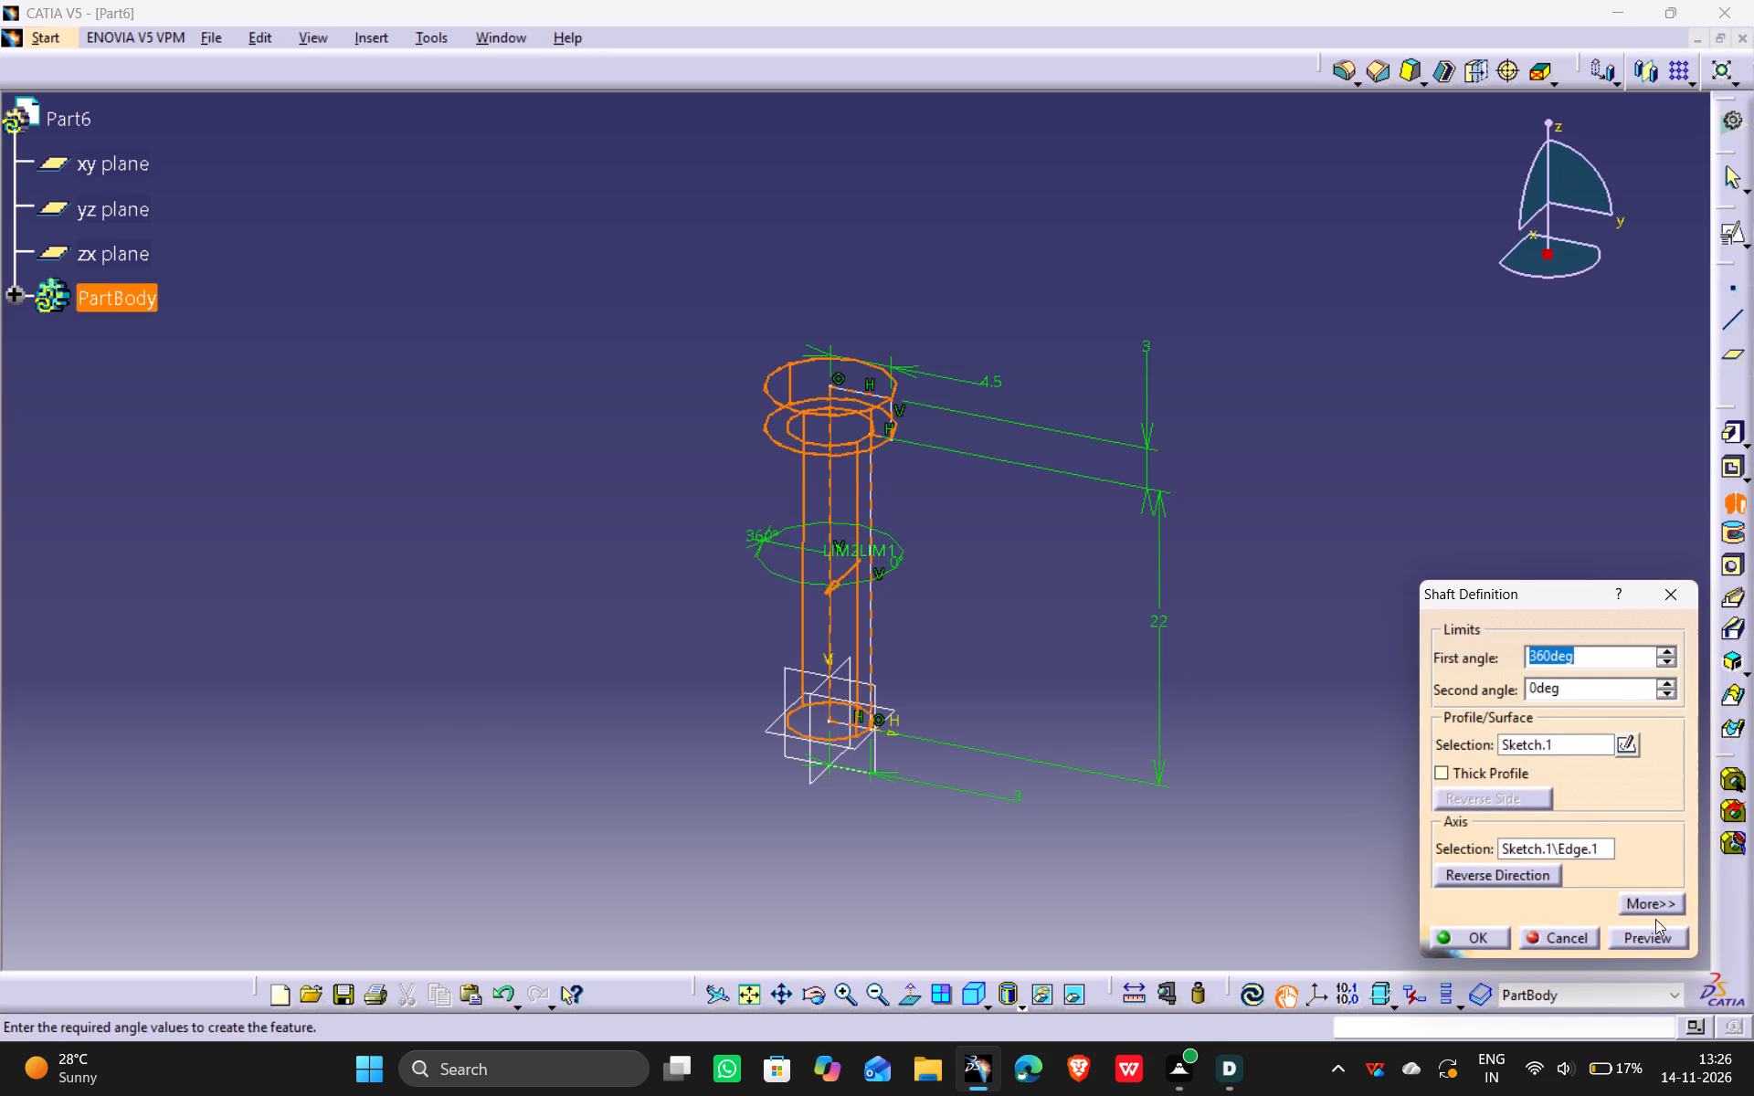
left_click(1653, 936)
left_click(1466, 941)
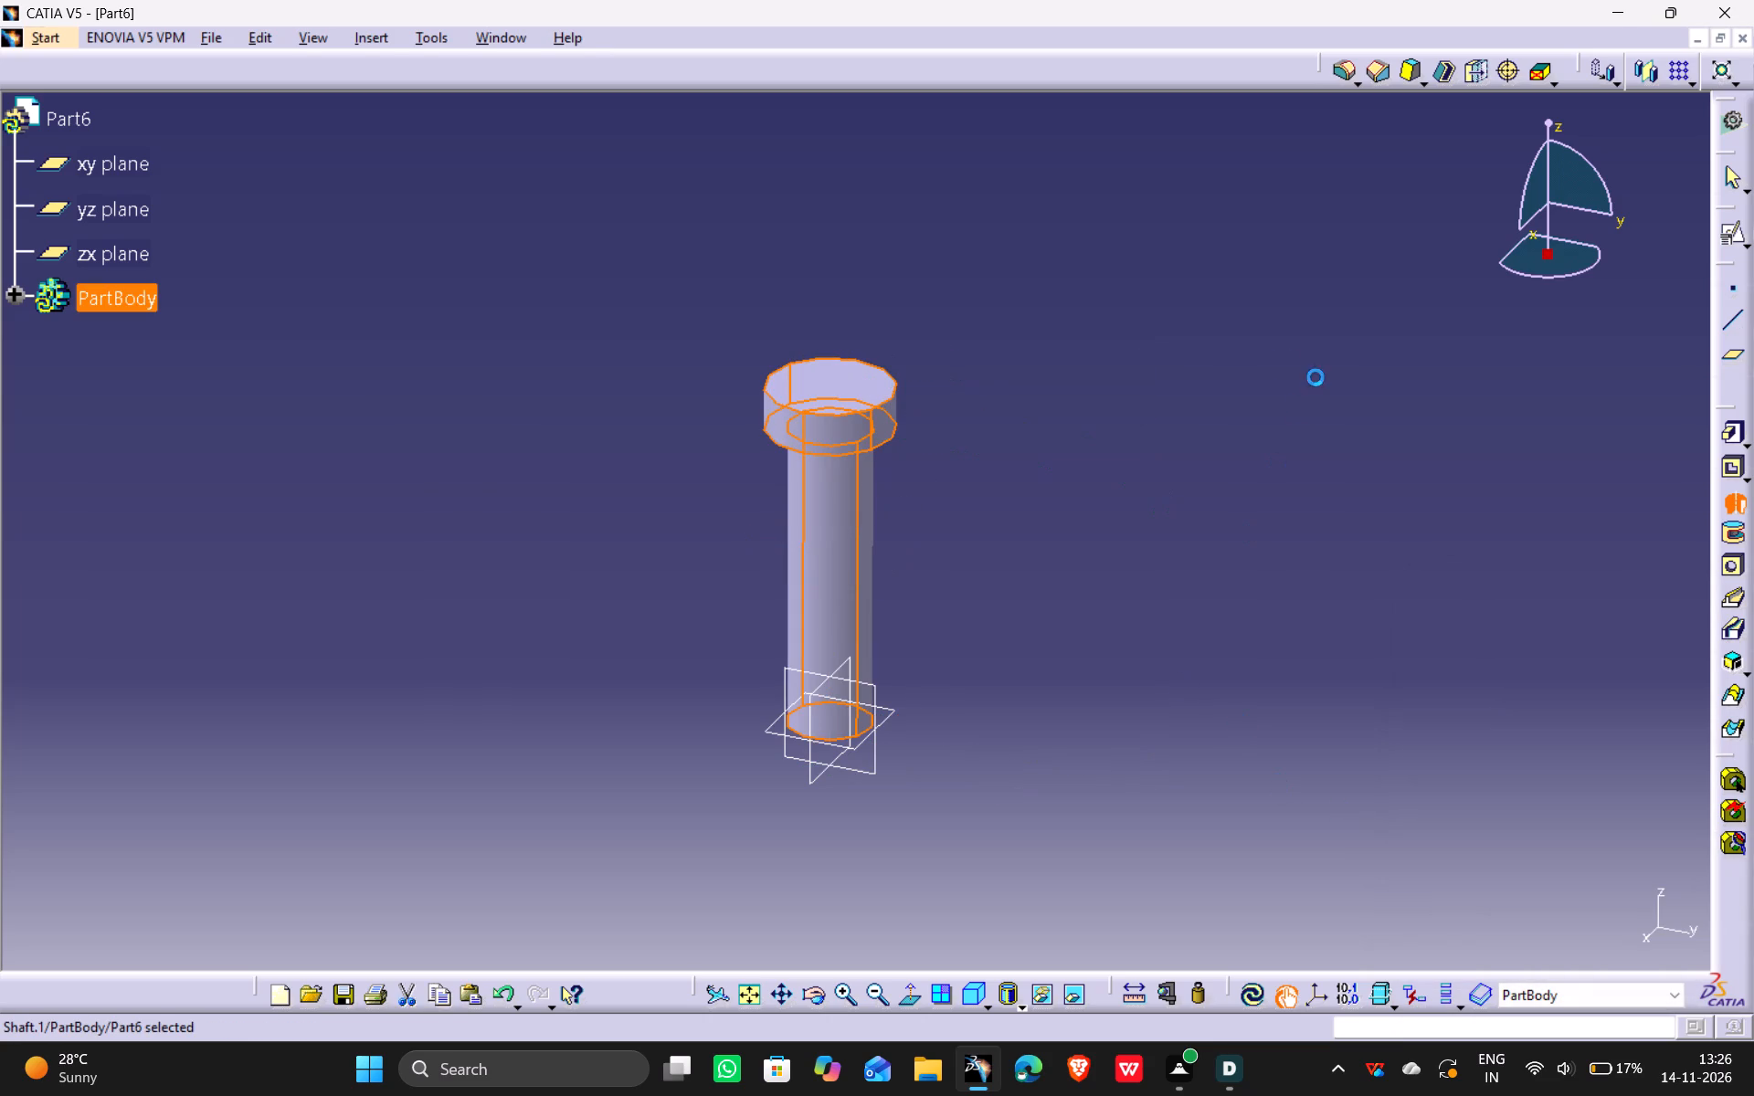
Apply an edge fillet of 1 mm radius to the top circular edge of the pin's head.
left_click(980, 307)
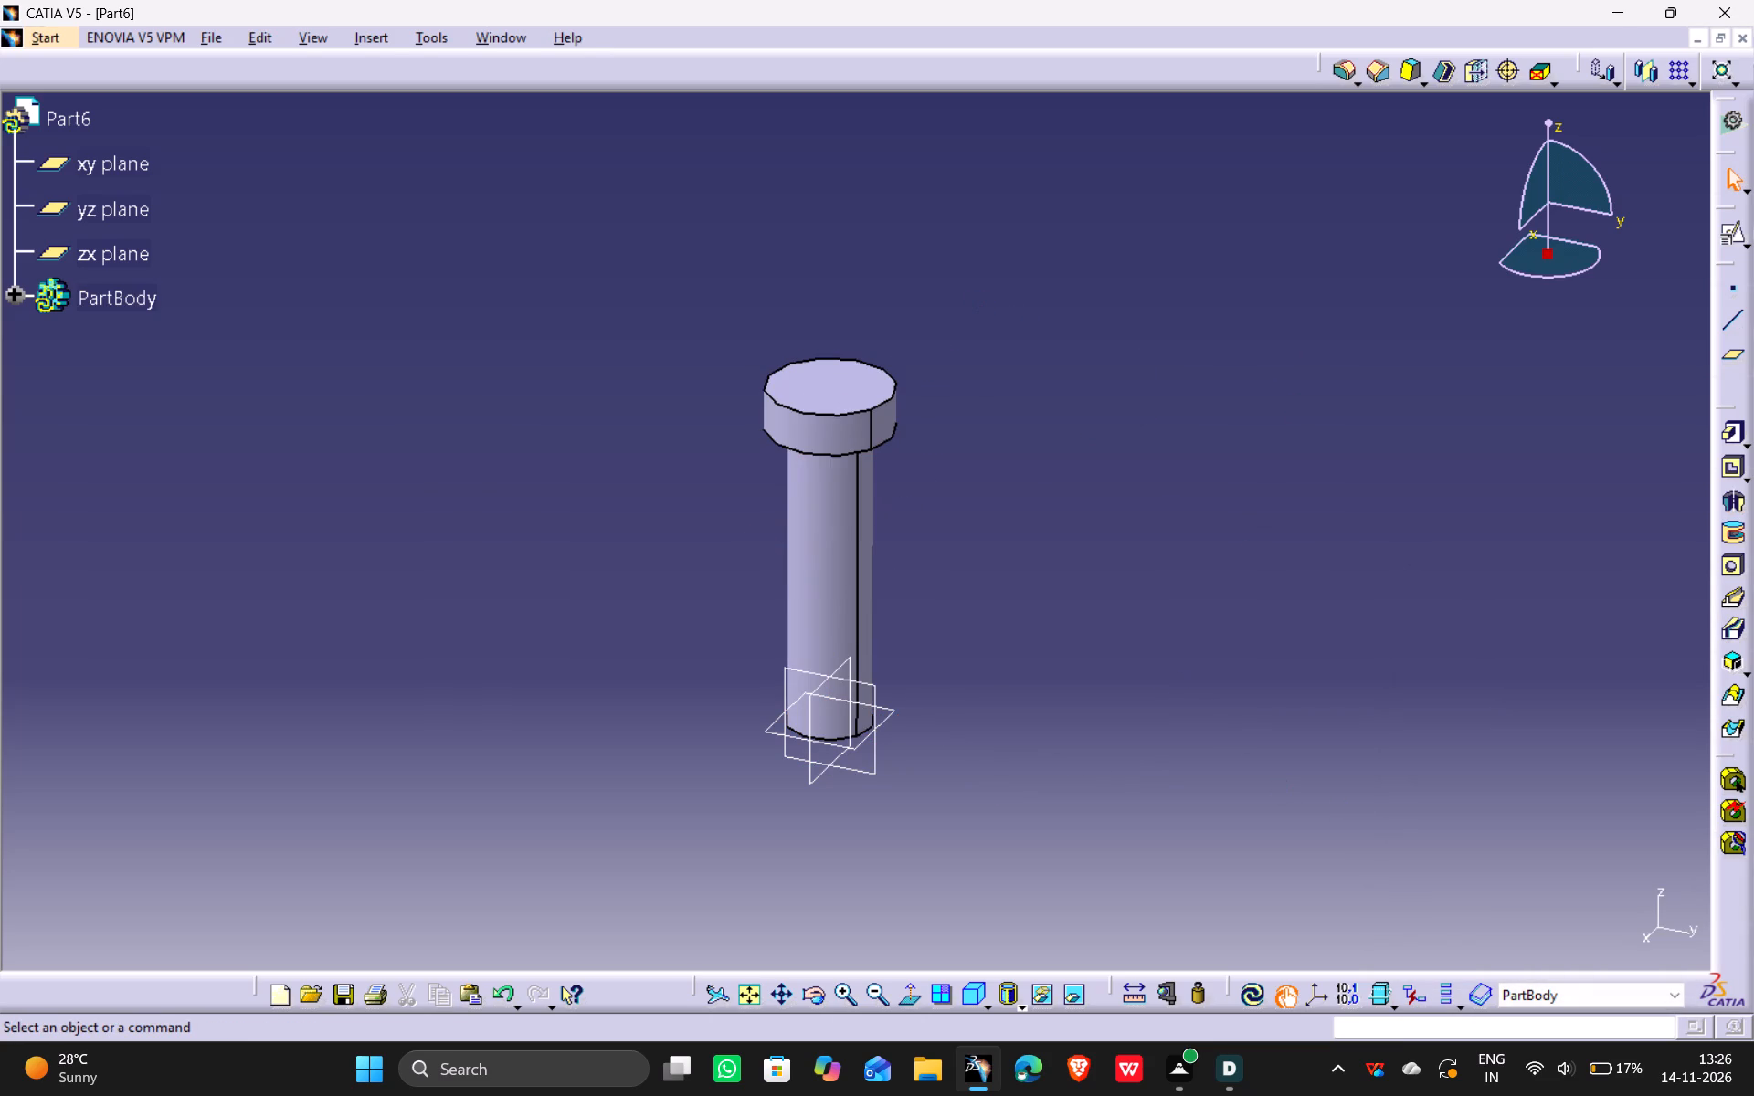
left_click(1347, 69)
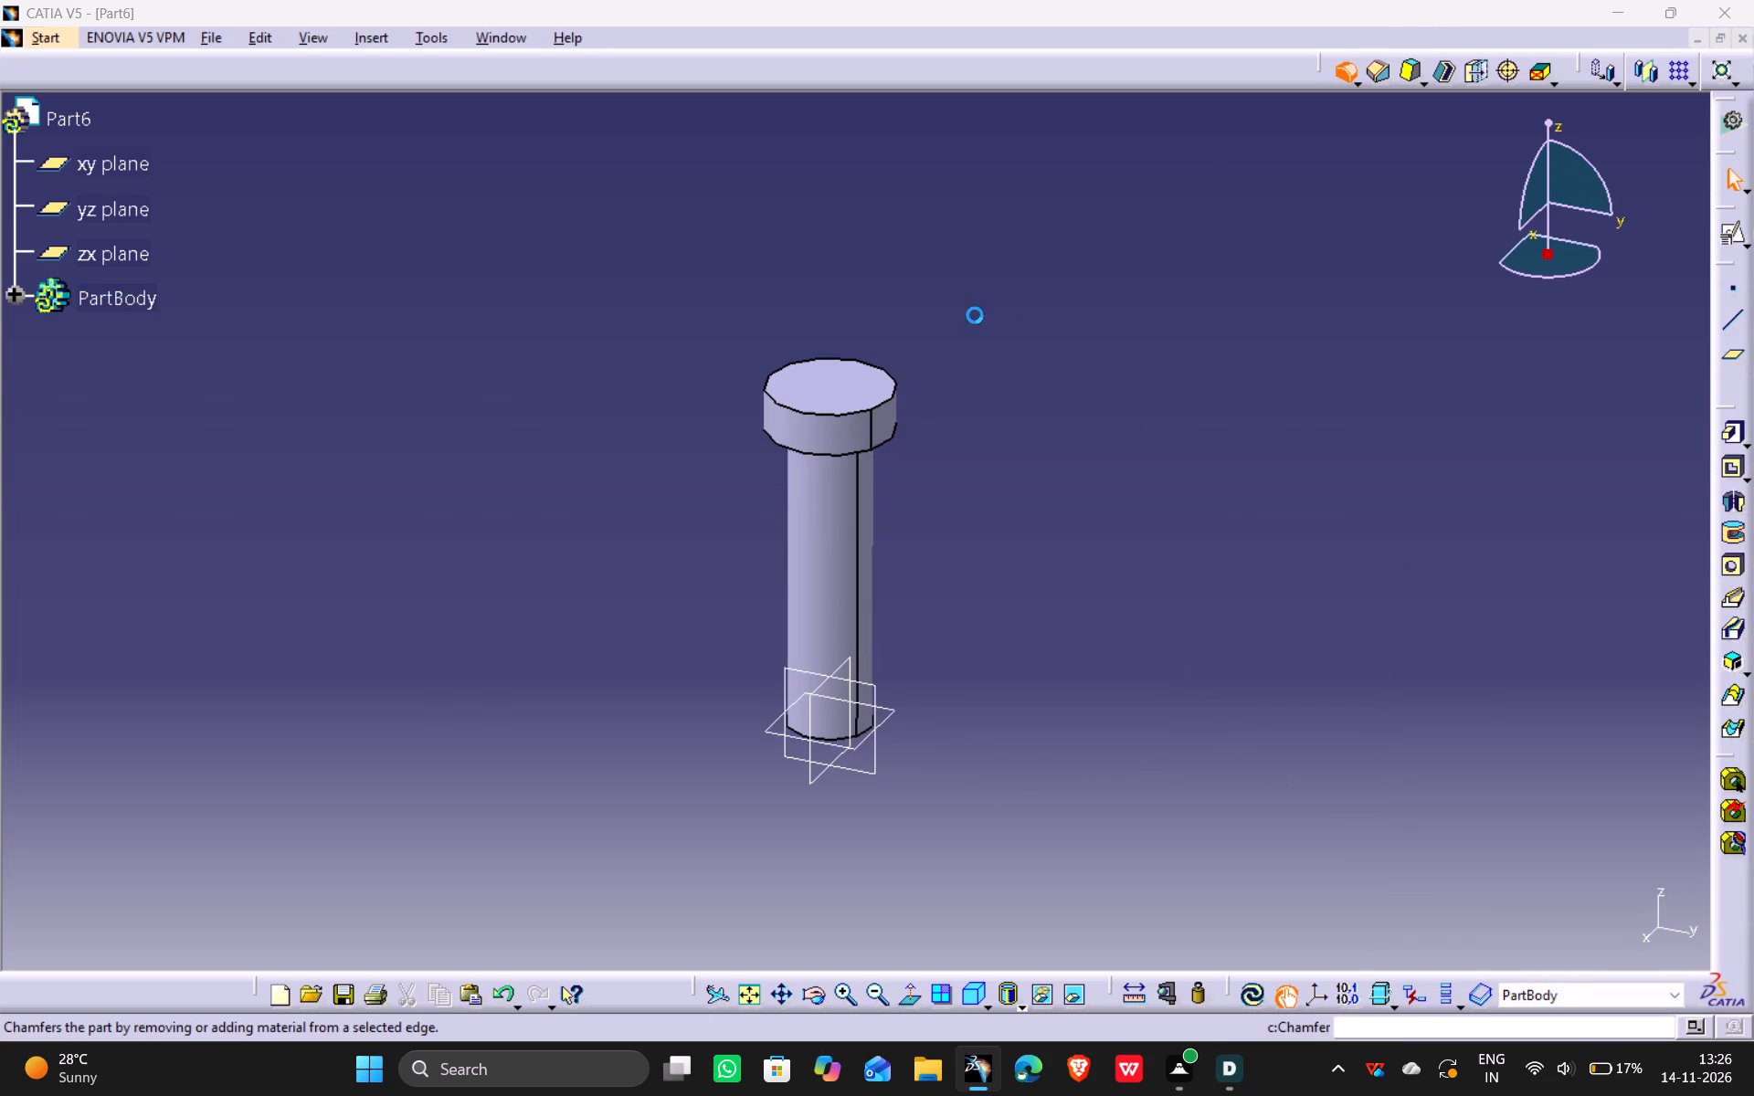
left_click(893, 385)
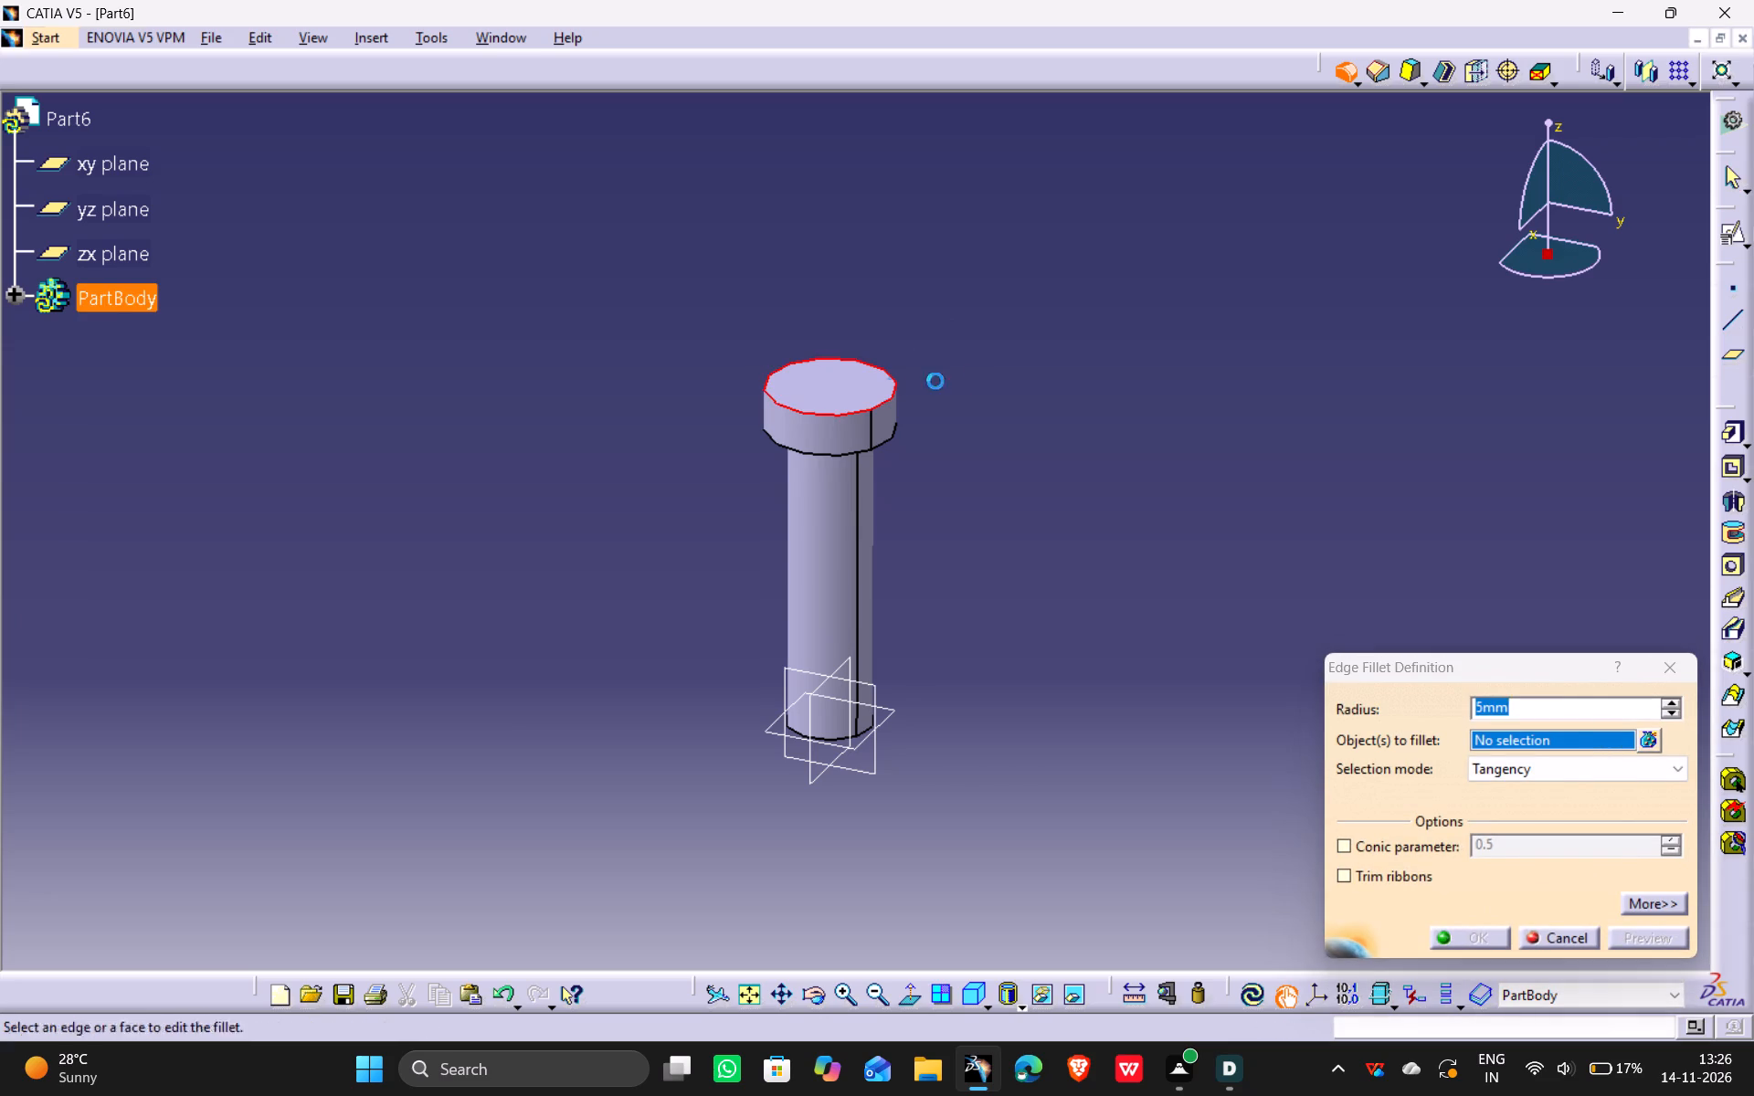
key("1")
left_click(1342, 485)
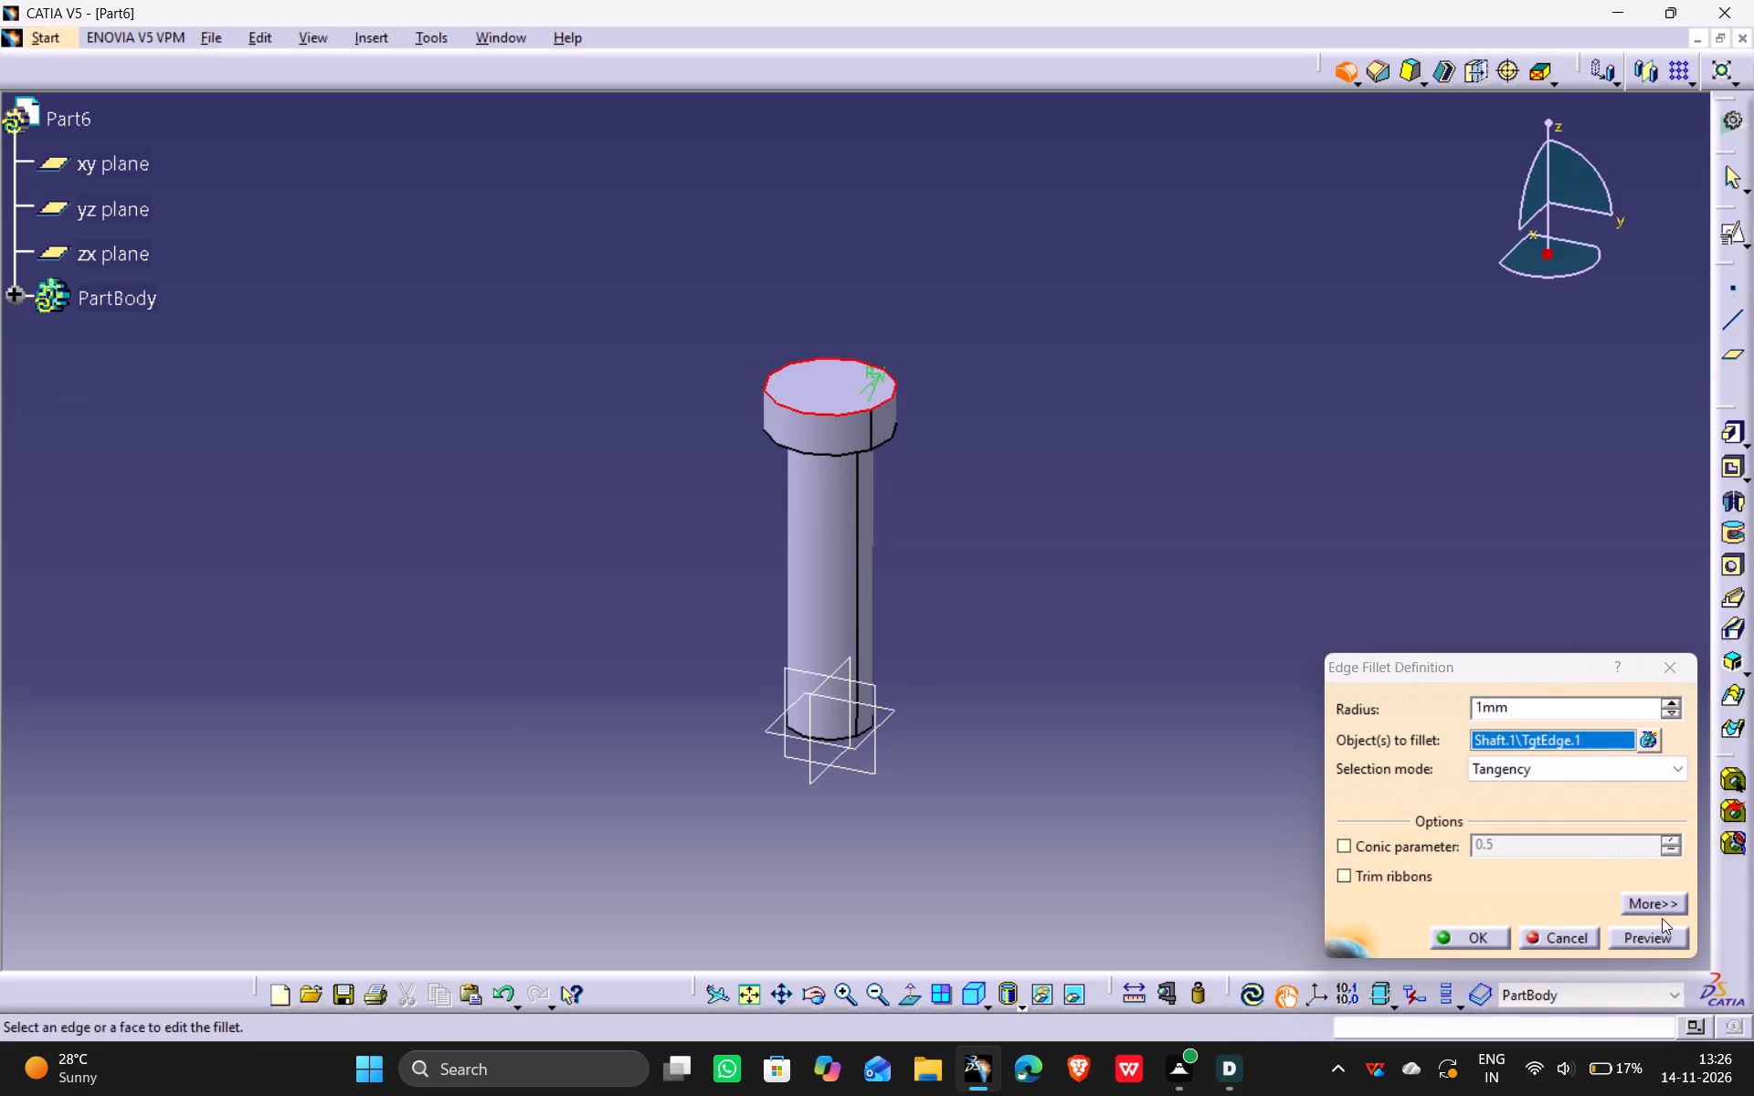
left_click(1657, 942)
left_click(1505, 945)
left_click(1210, 346)
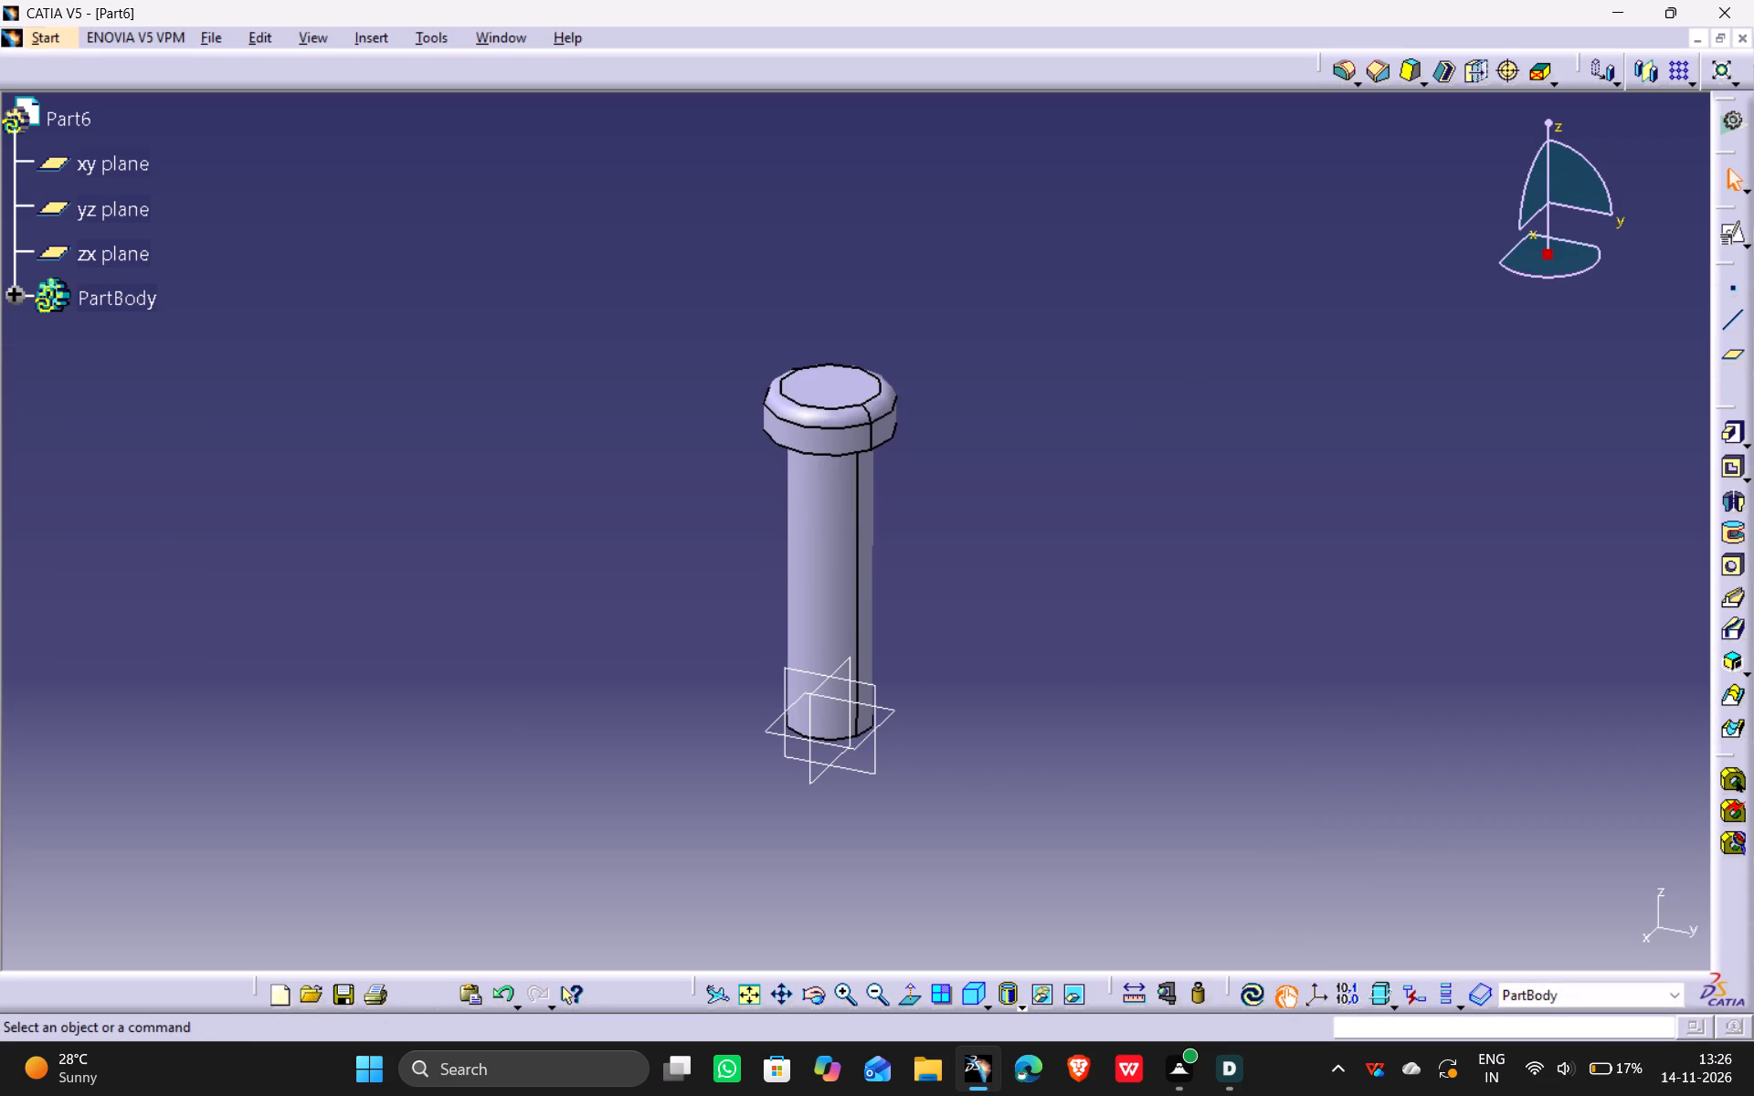
Update the finished pin part and save it in the Documents folder as P5-6.
left_click(1244, 996)
left_click(967, 996)
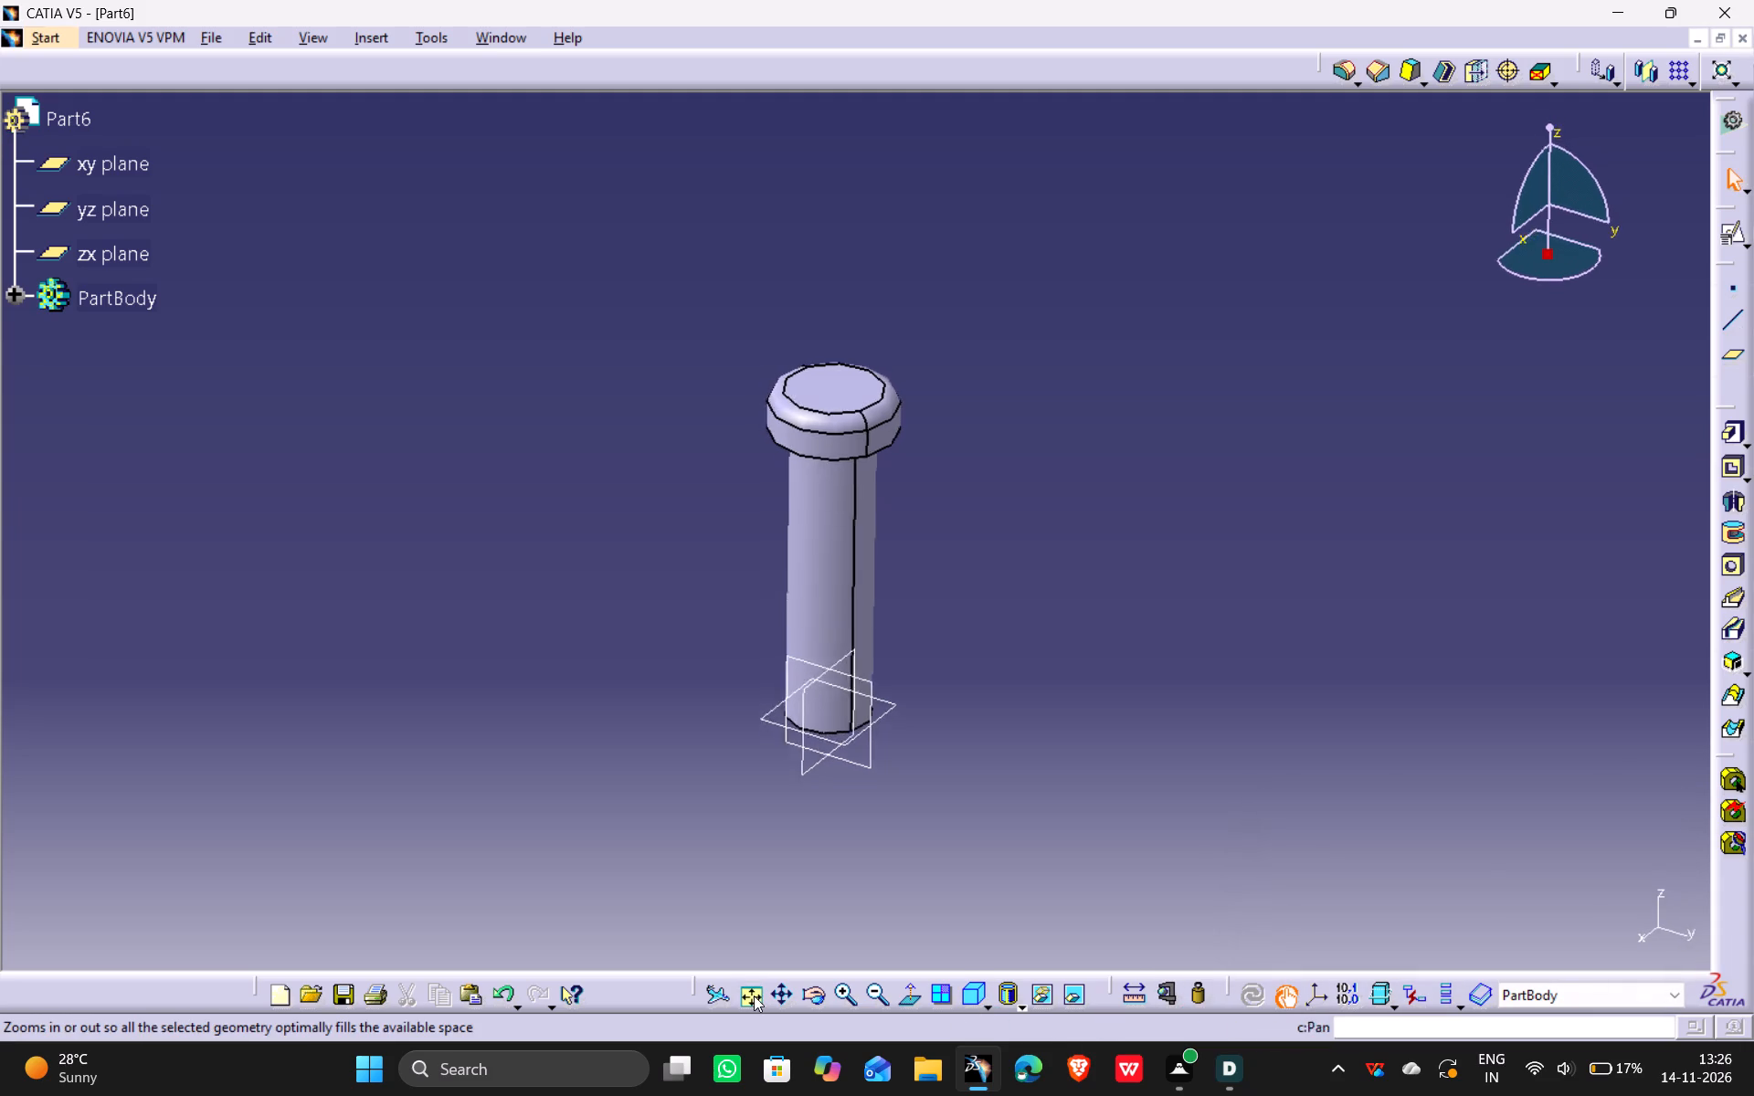
left_click(752, 992)
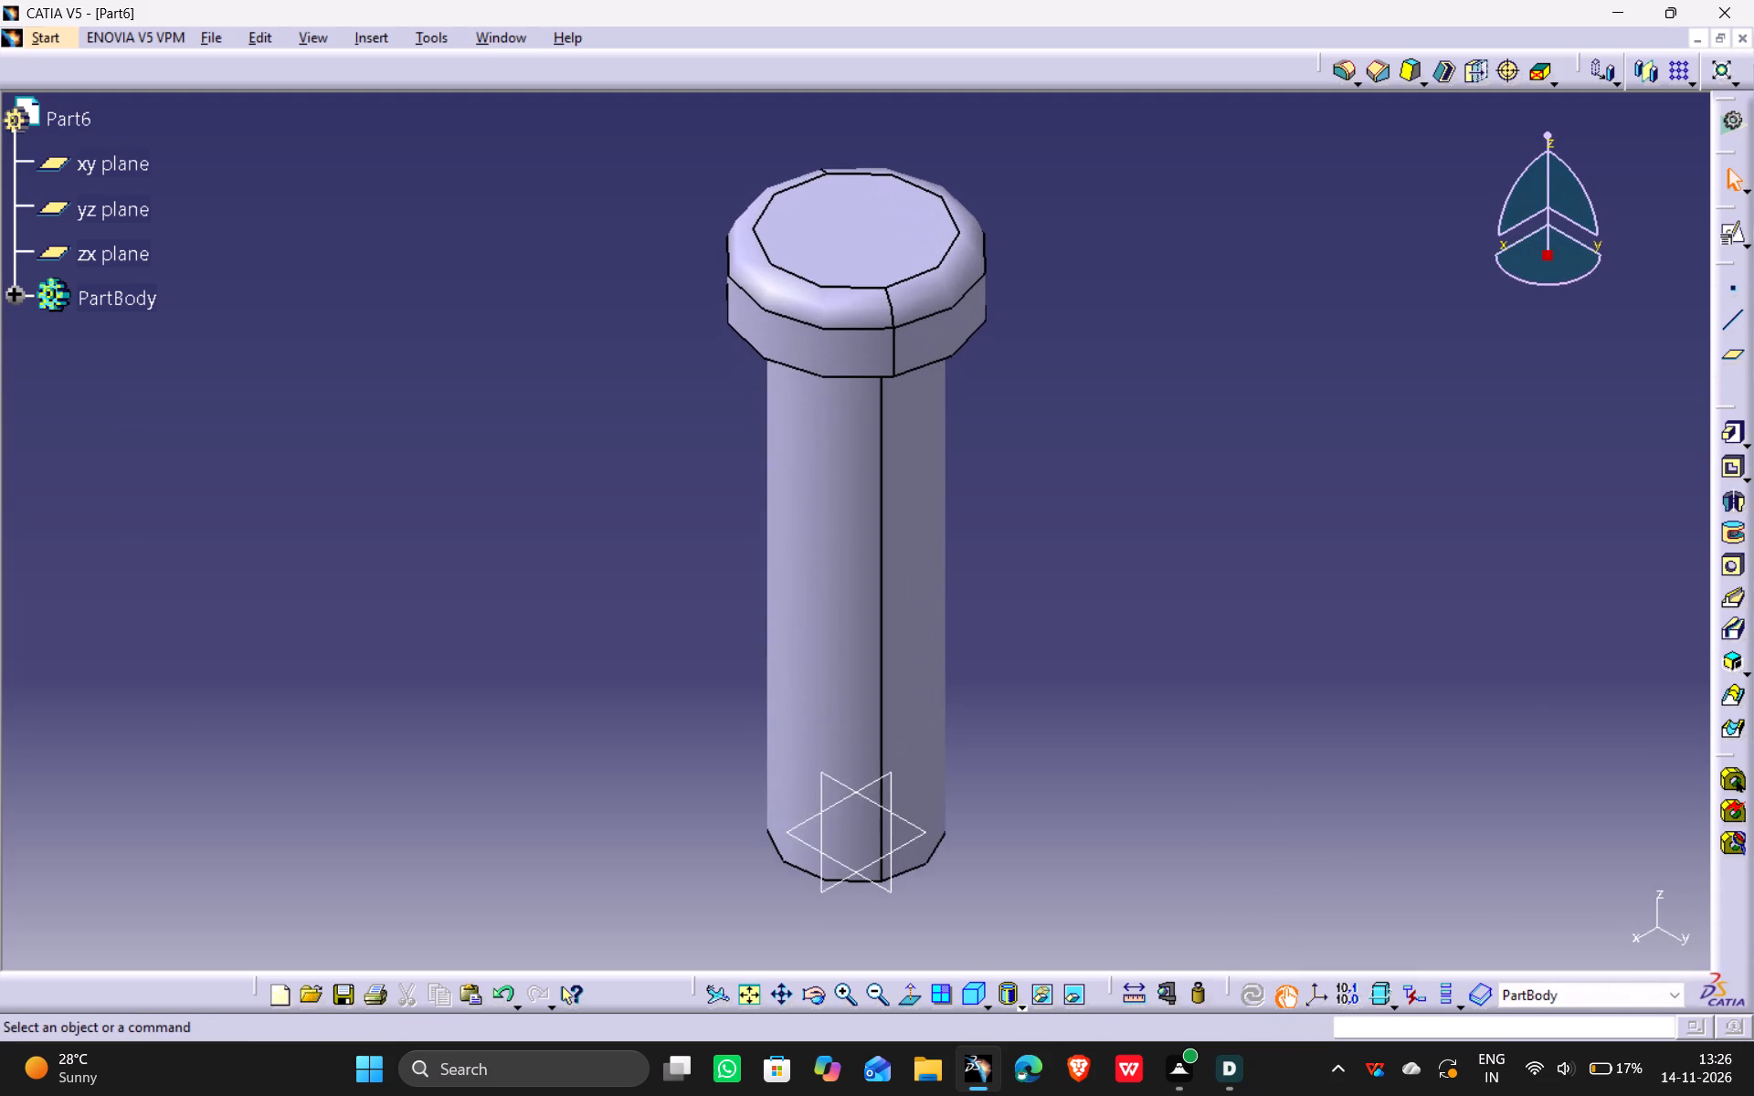
key("ctrl+s")
key("p")
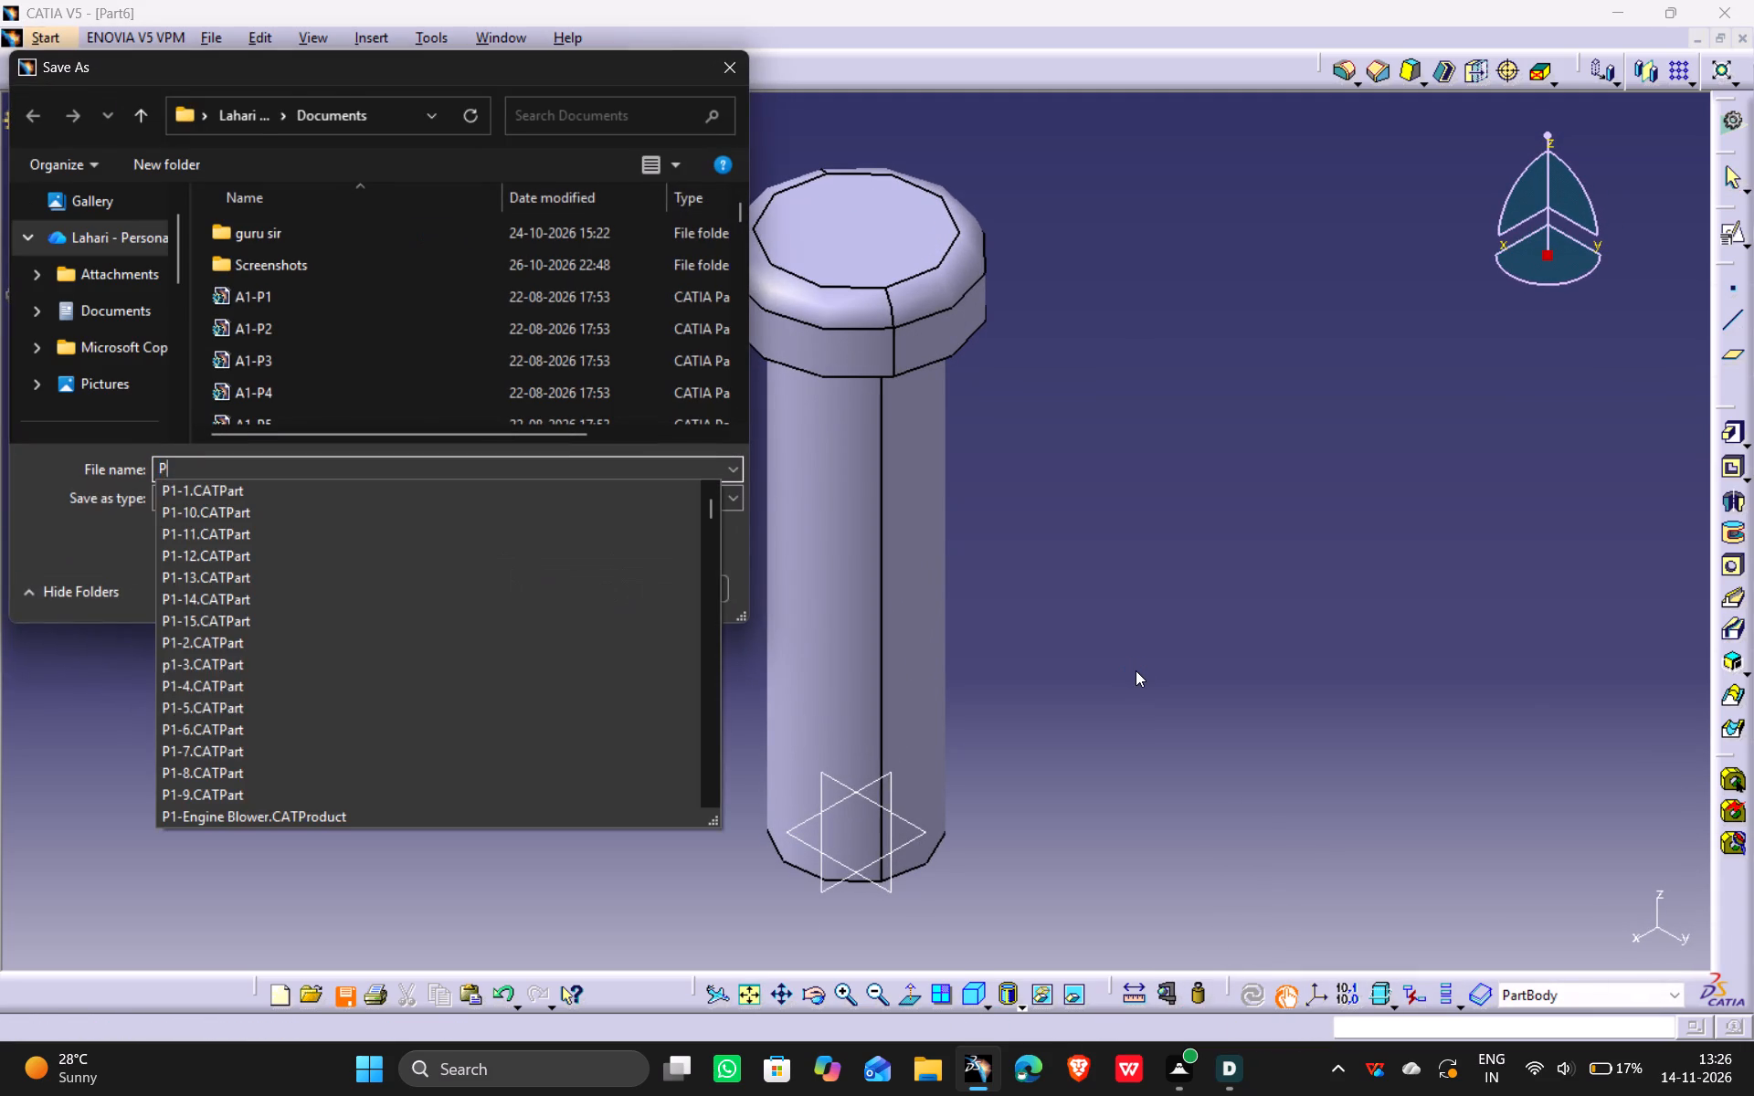
key("5")
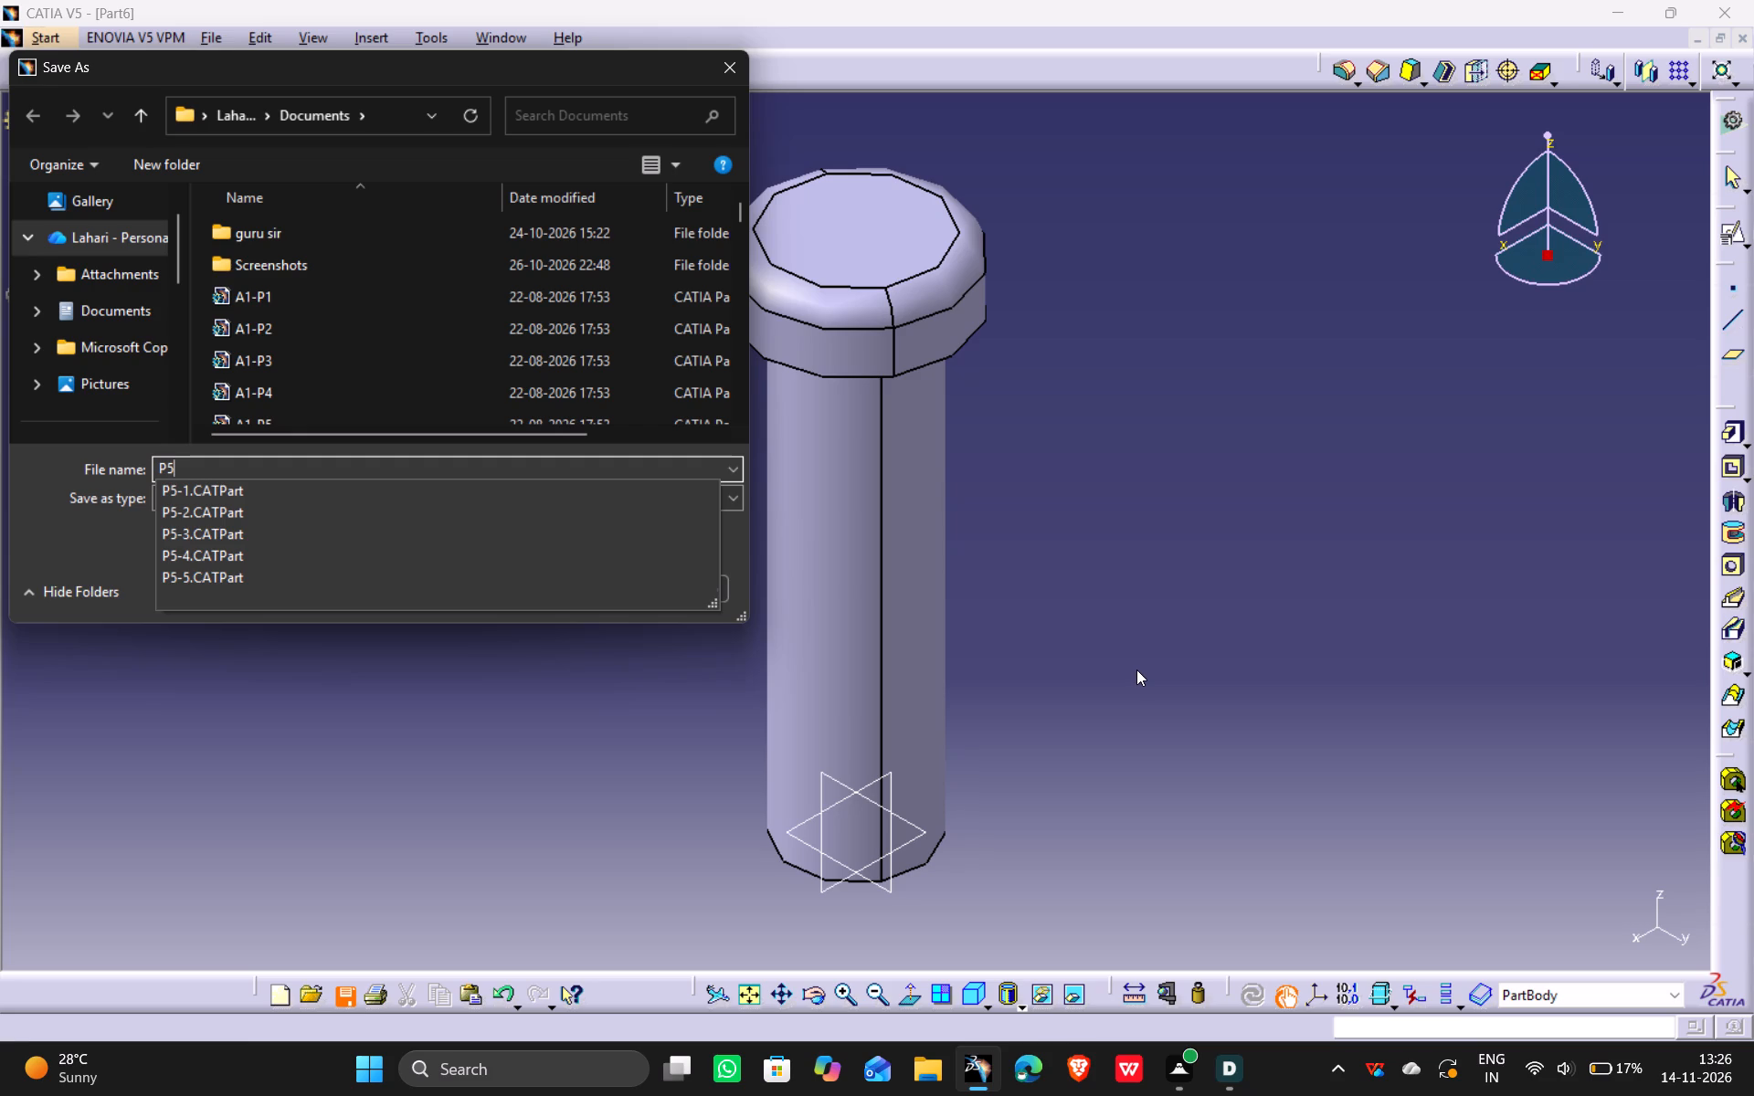
key("p")
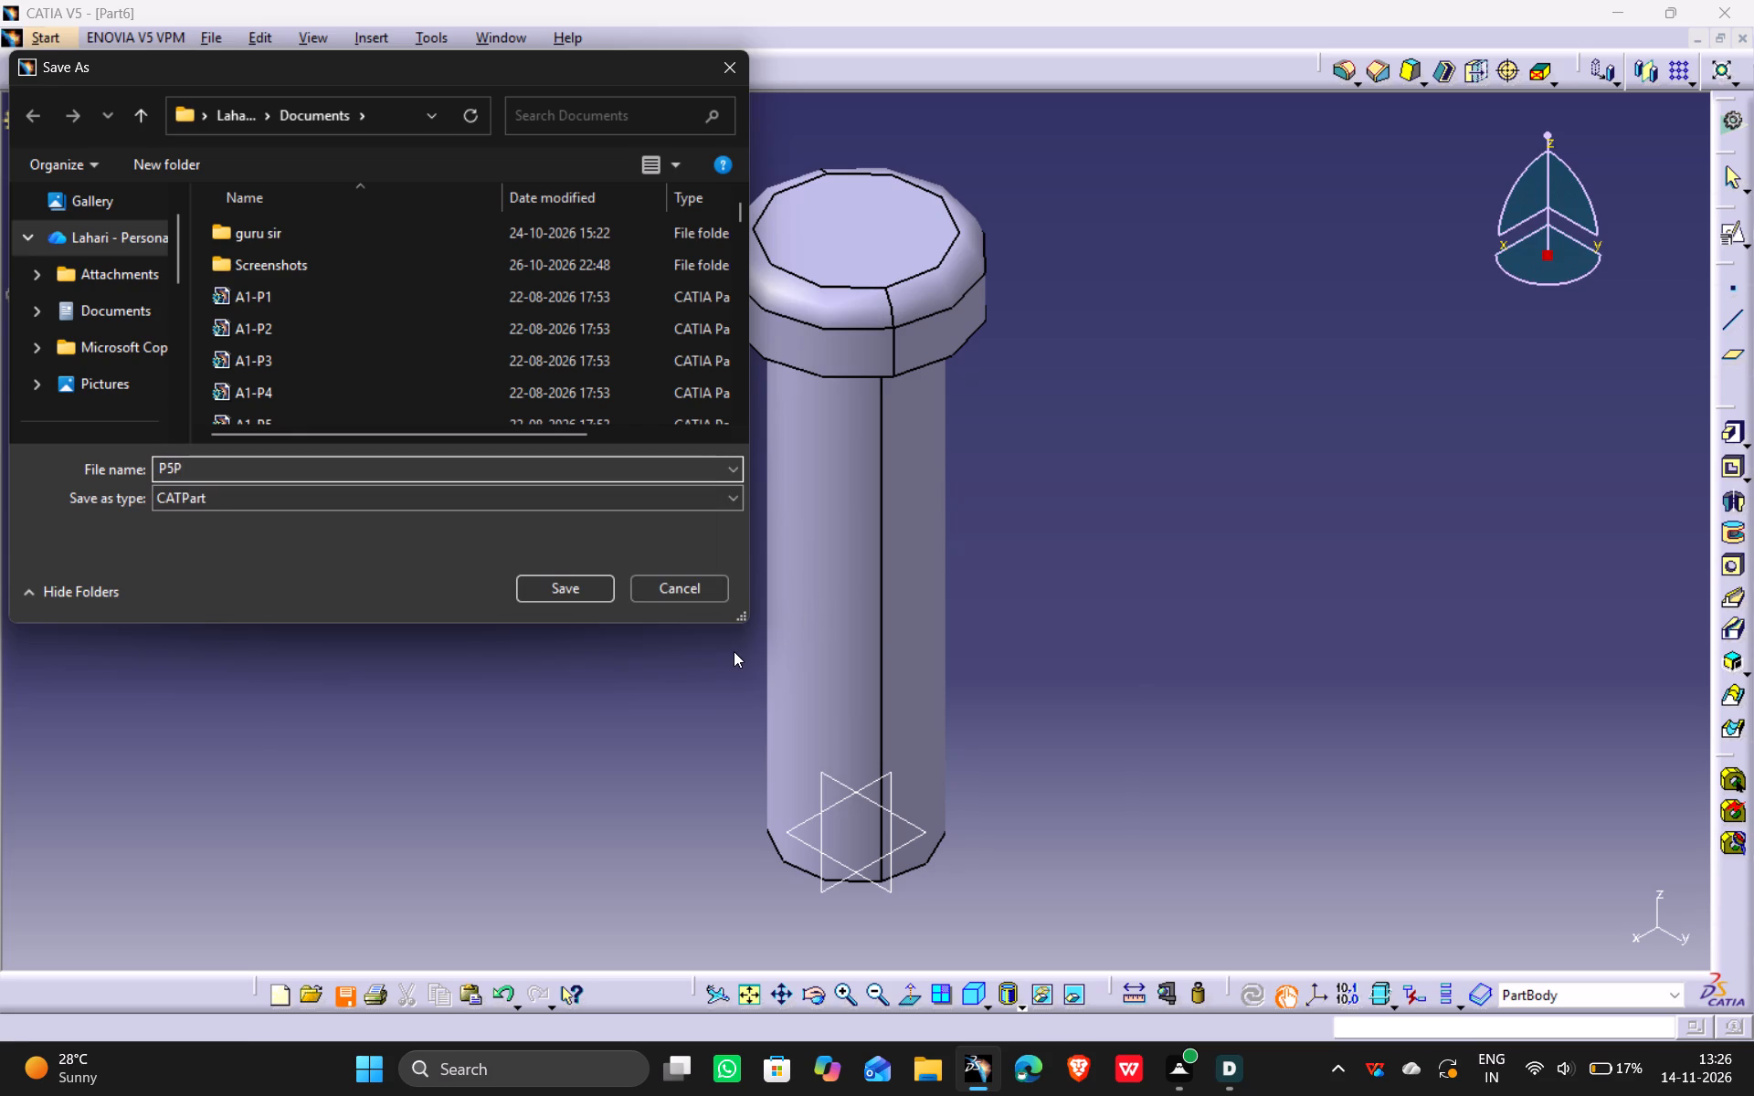
key("5")
key("BackSpace")
key("BackSpace")
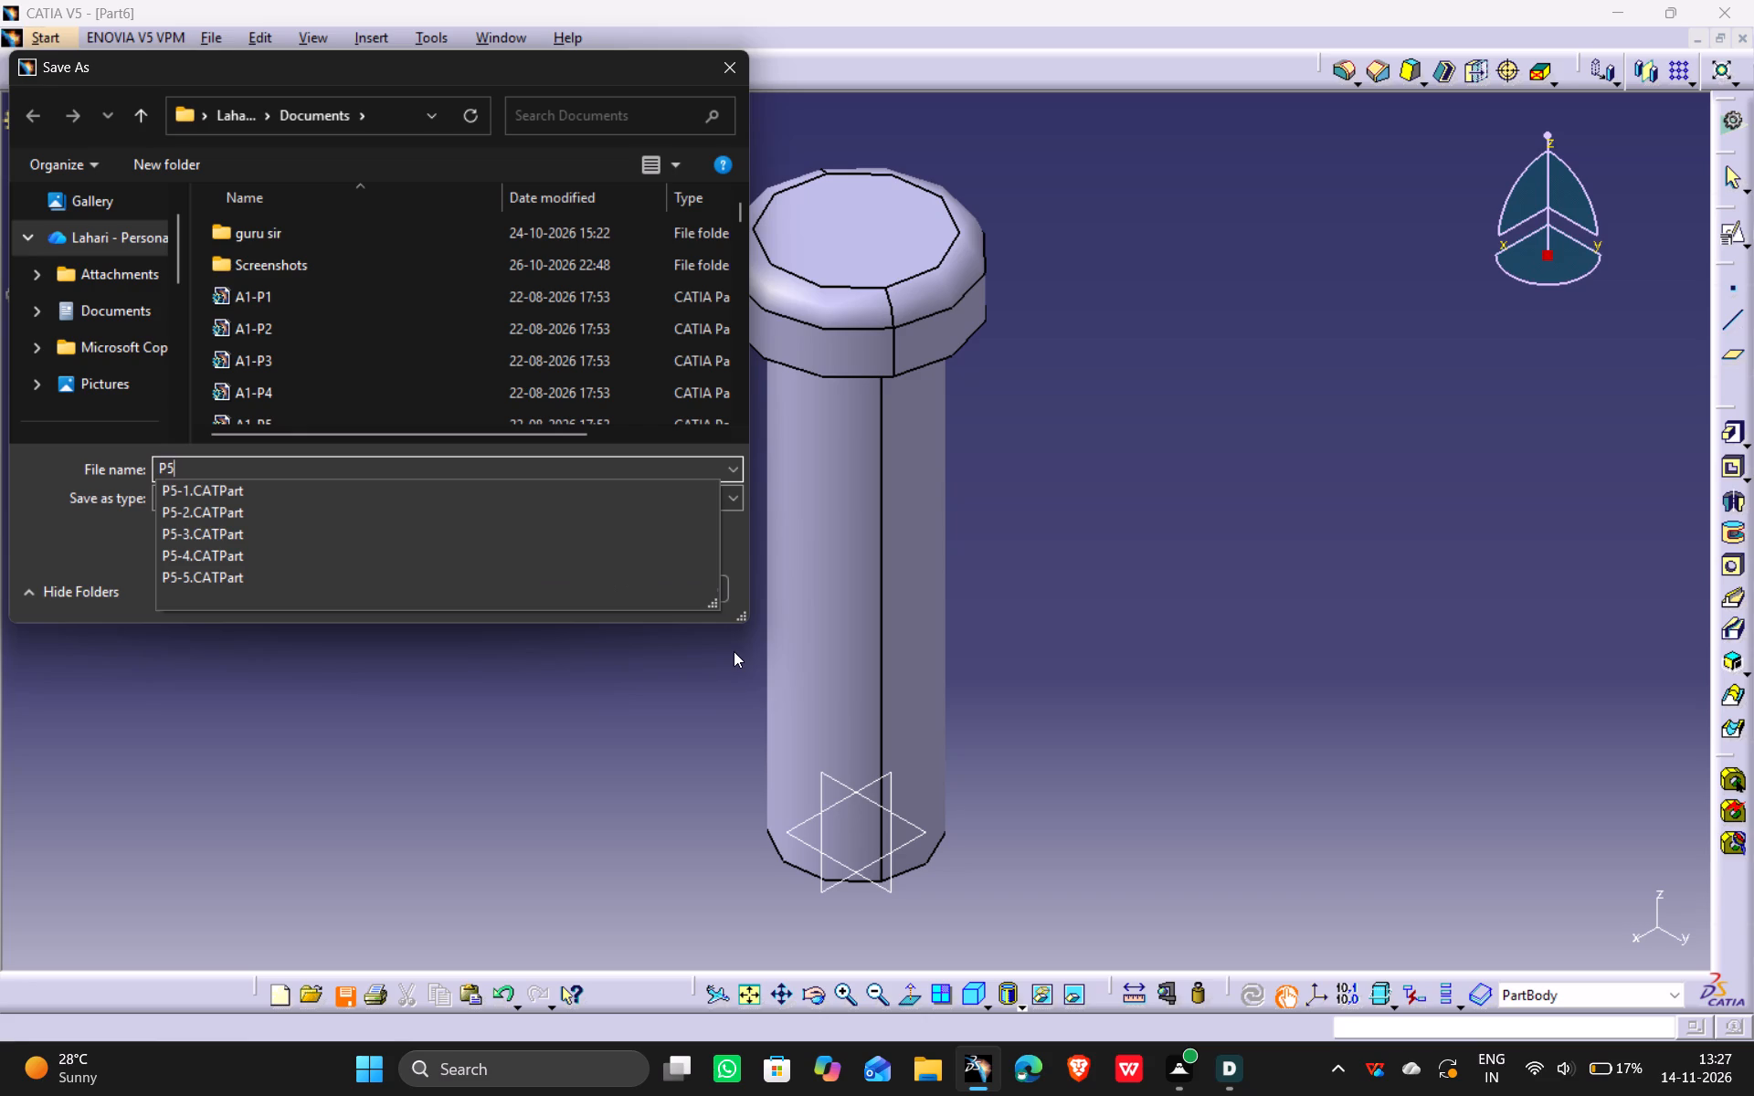
key("minus")
key("6")
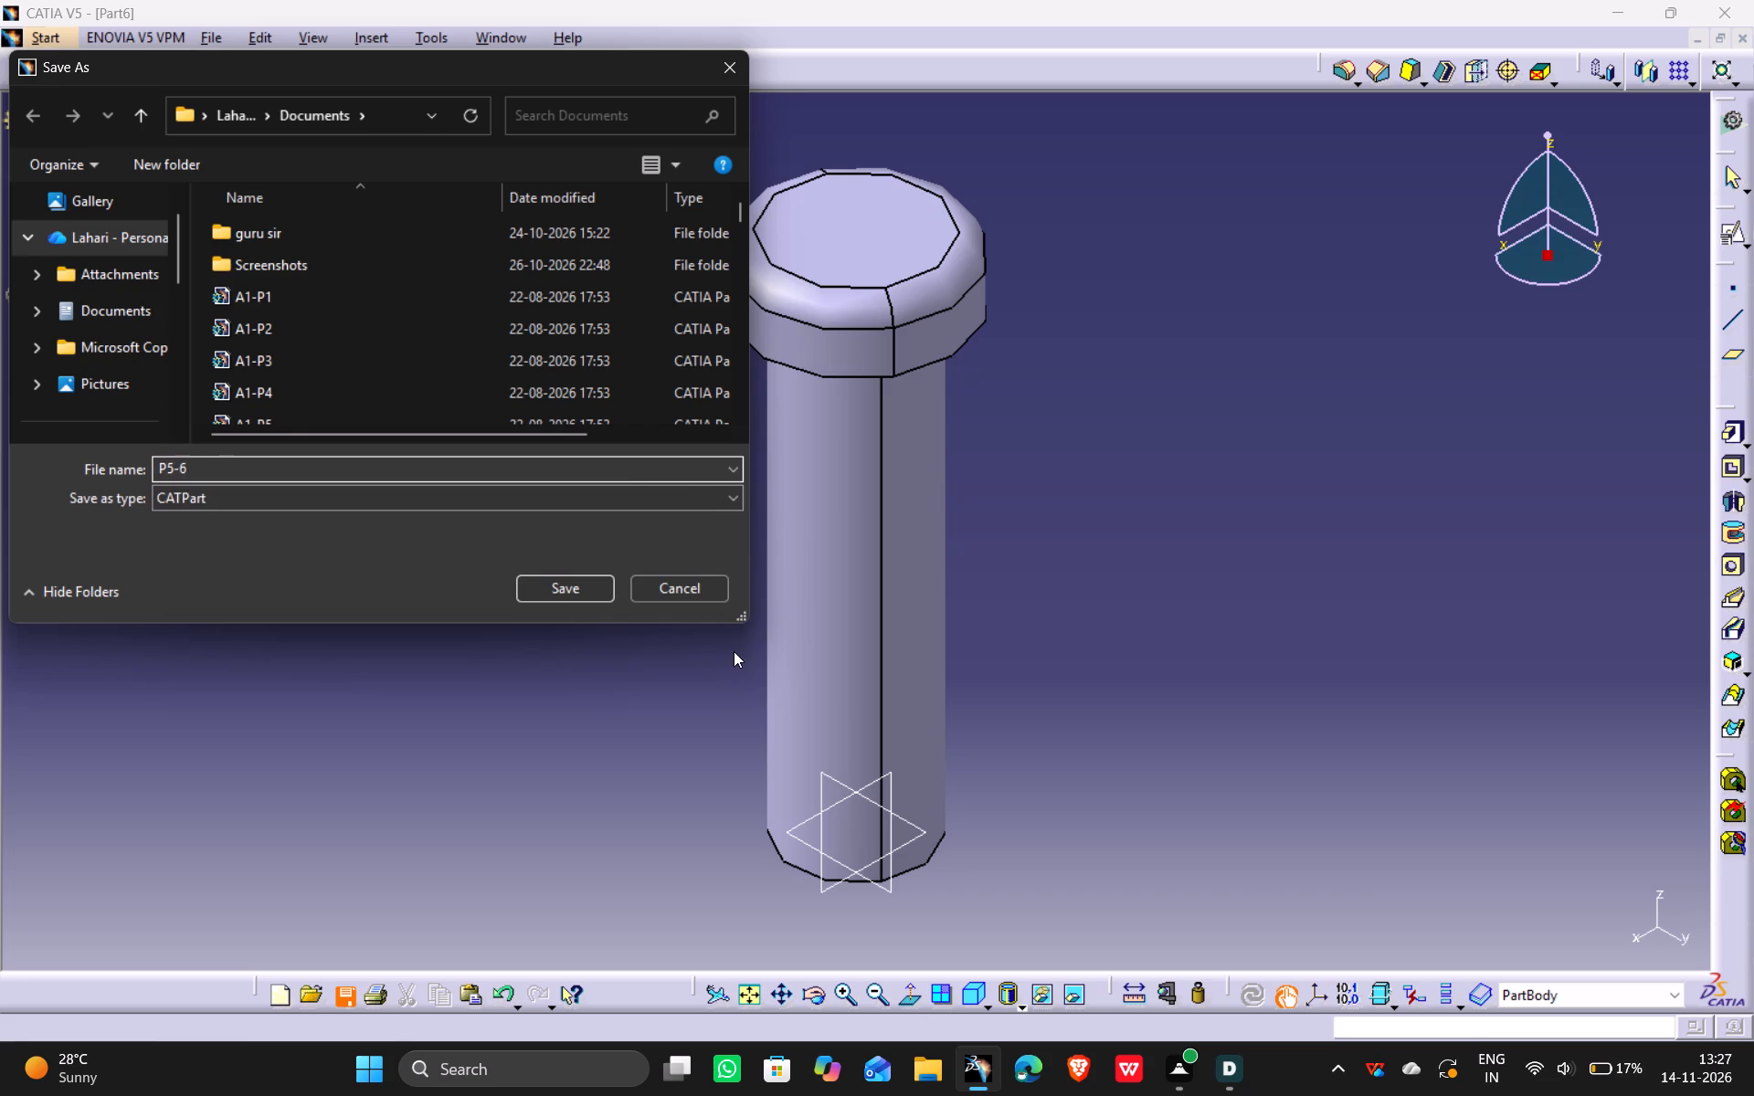
left_click(559, 575)
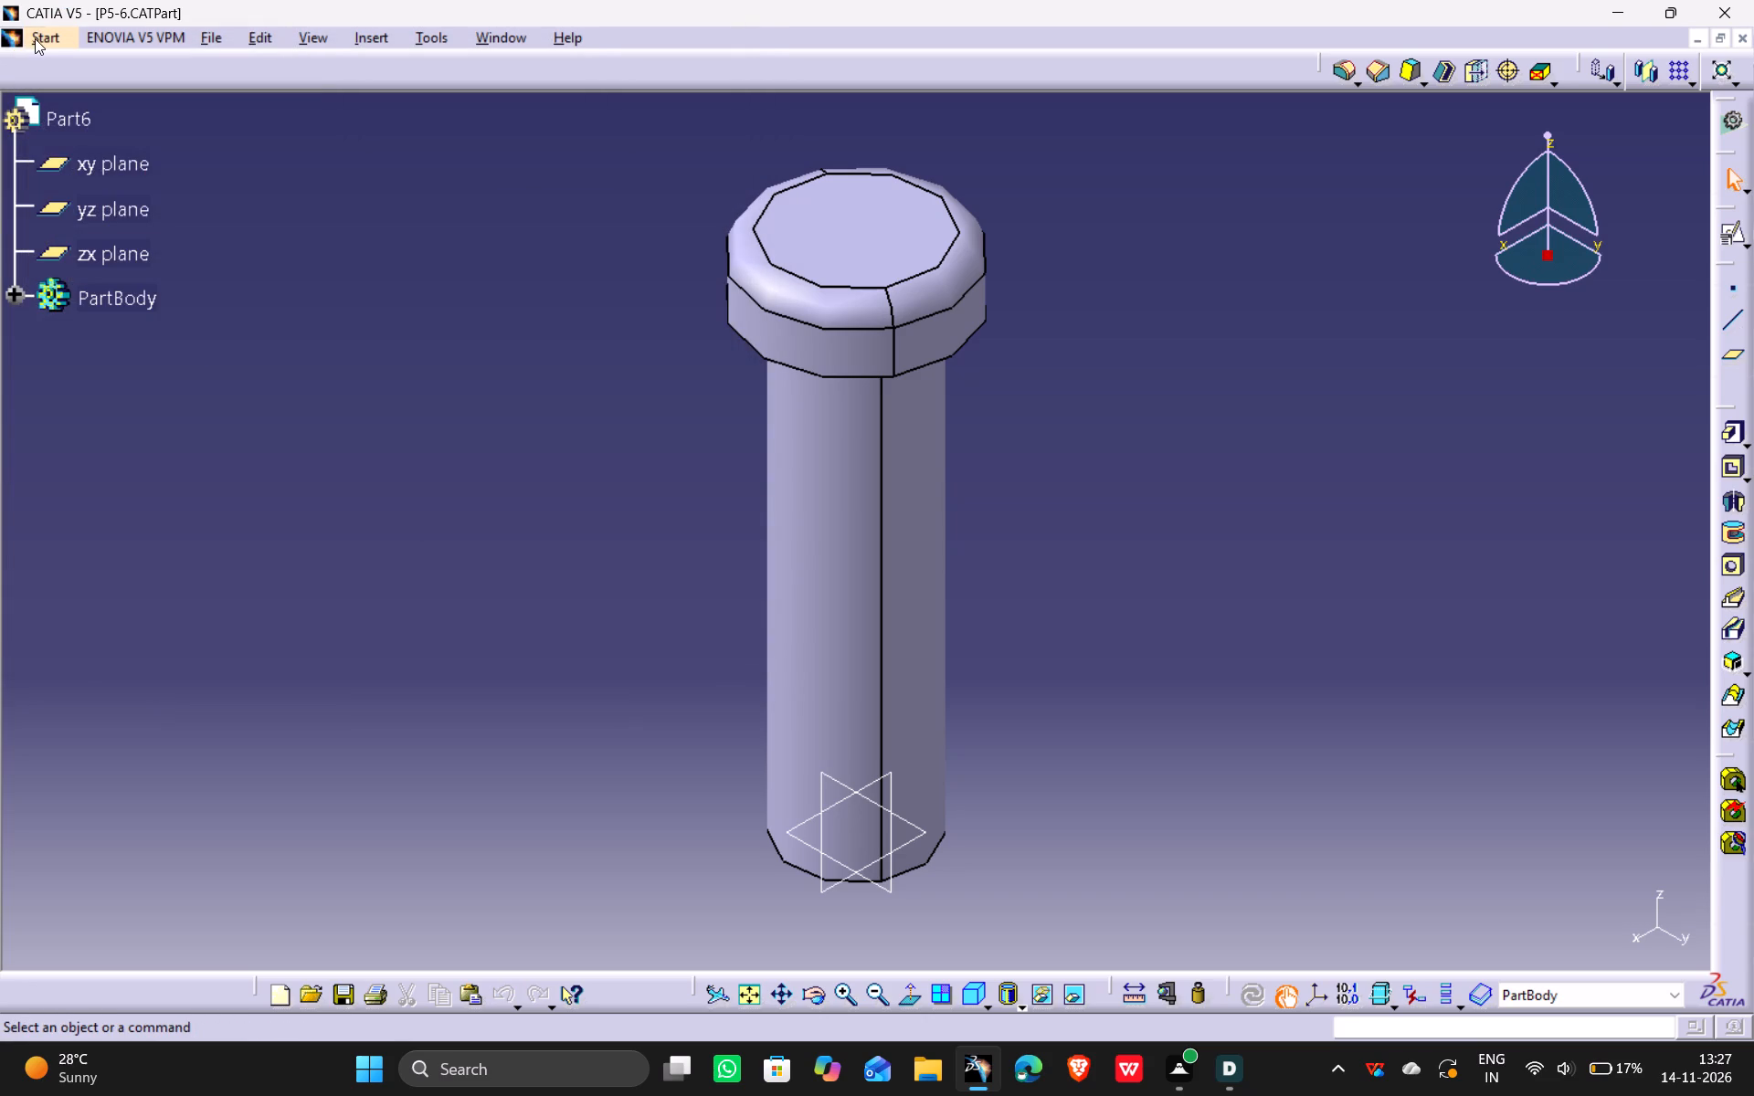
Create a new part in Part Design.
left_click(38, 38)
left_click(122, 98)
left_click(428, 90)
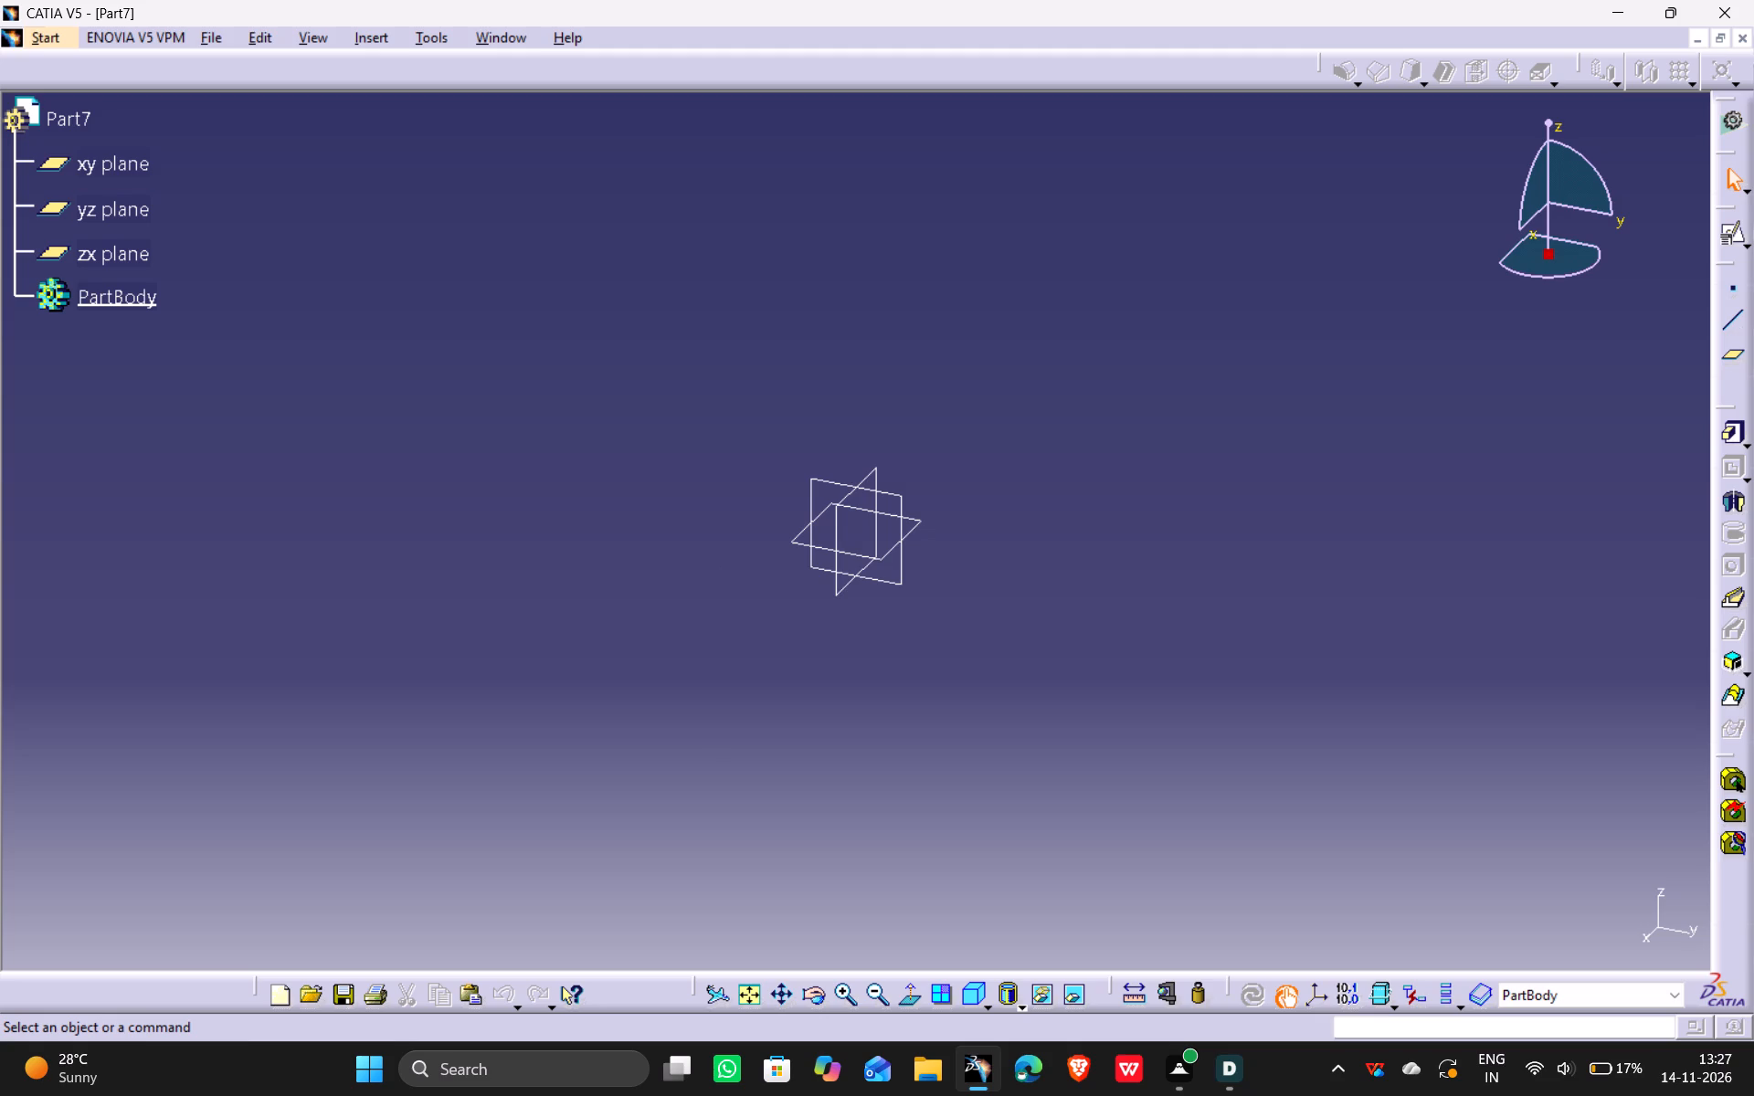
Start a positioned sketch on the xy plane with both the H and V directions reversed.
left_click(914, 521)
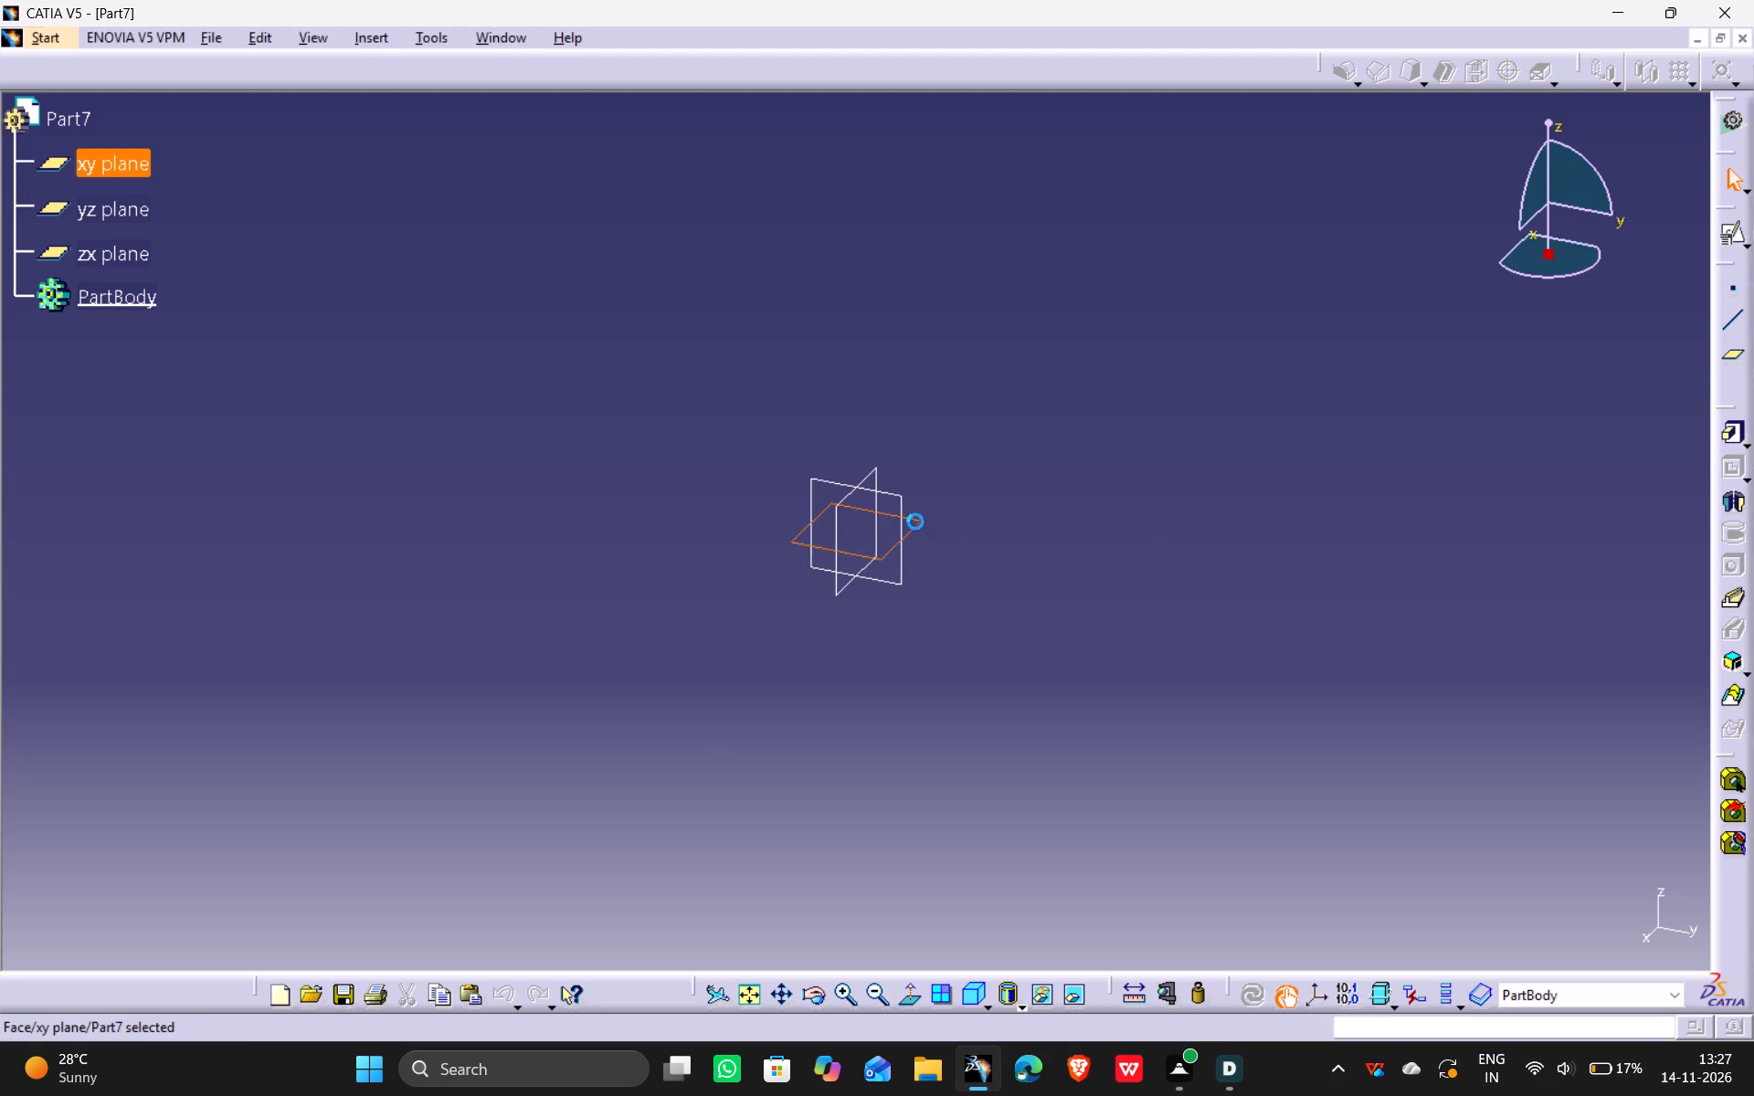
left_click(1739, 227)
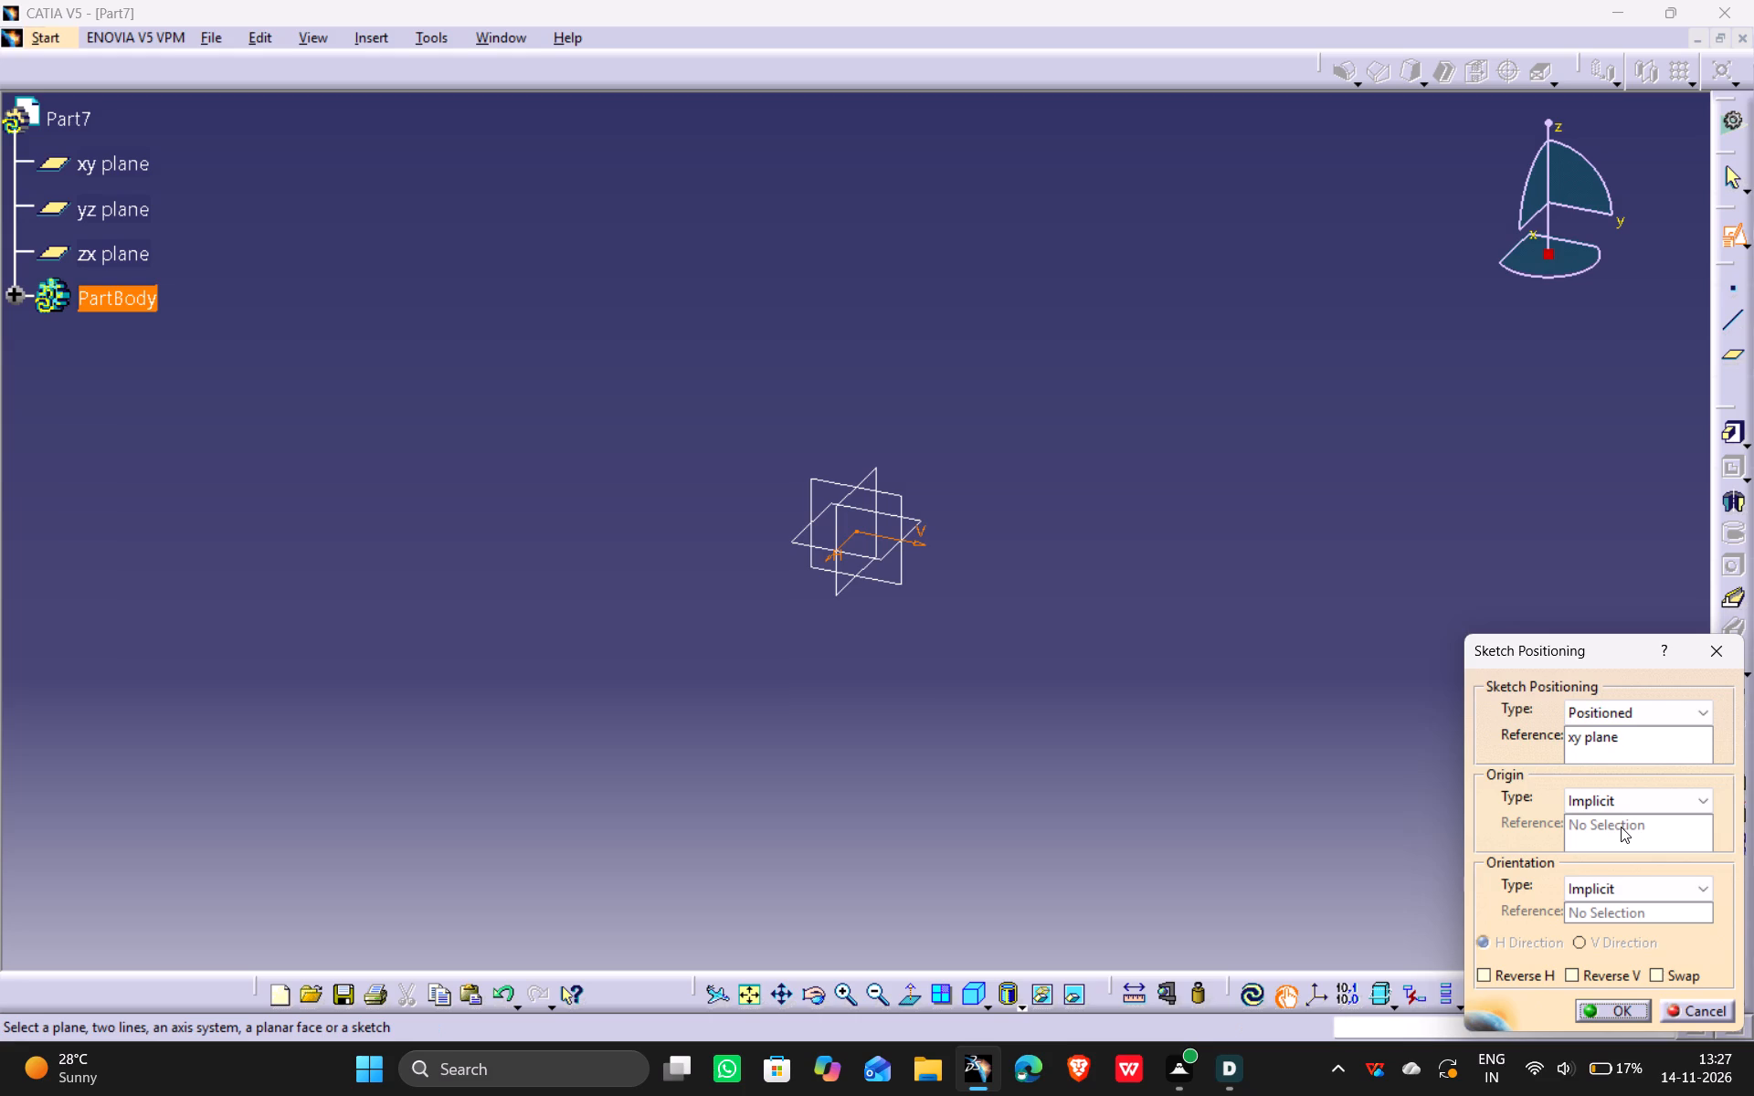
left_click(1604, 975)
left_click(1506, 975)
left_click(1606, 1017)
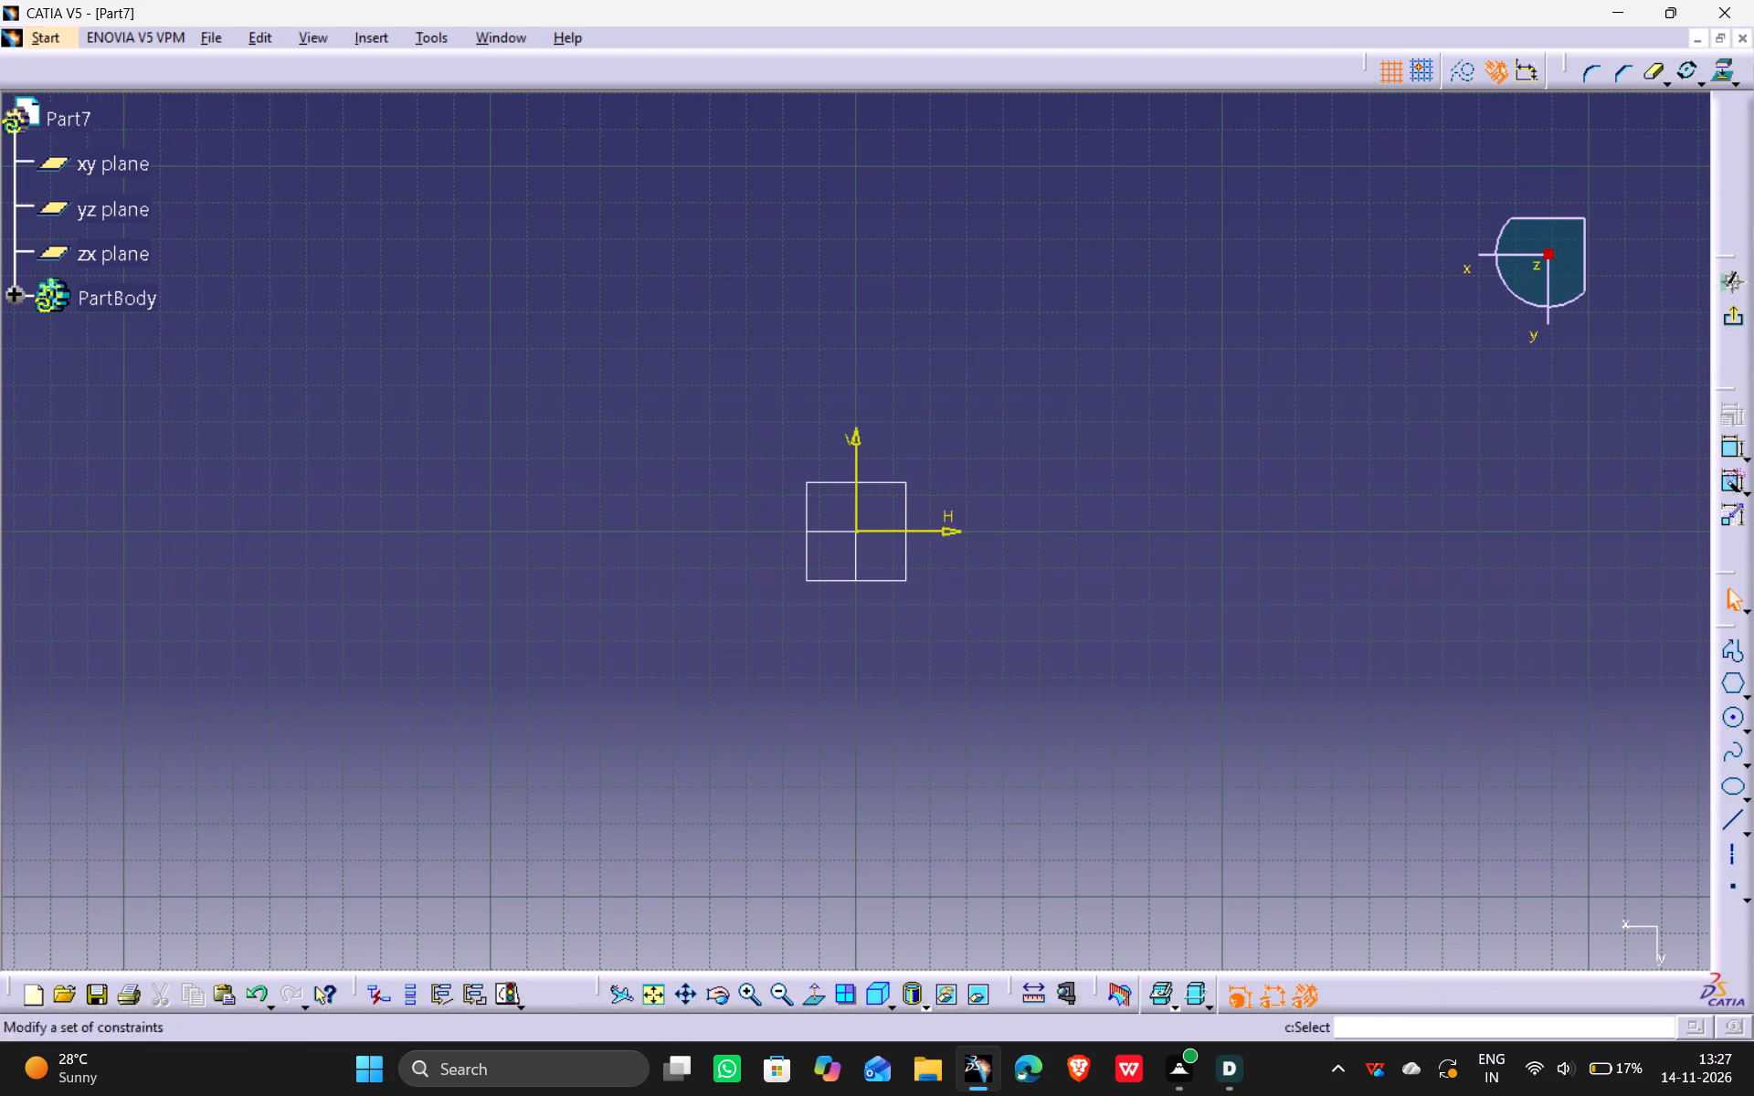
Sketch a circle of about 39 mm diameter centred on the sketch origin.
left_click(1730, 713)
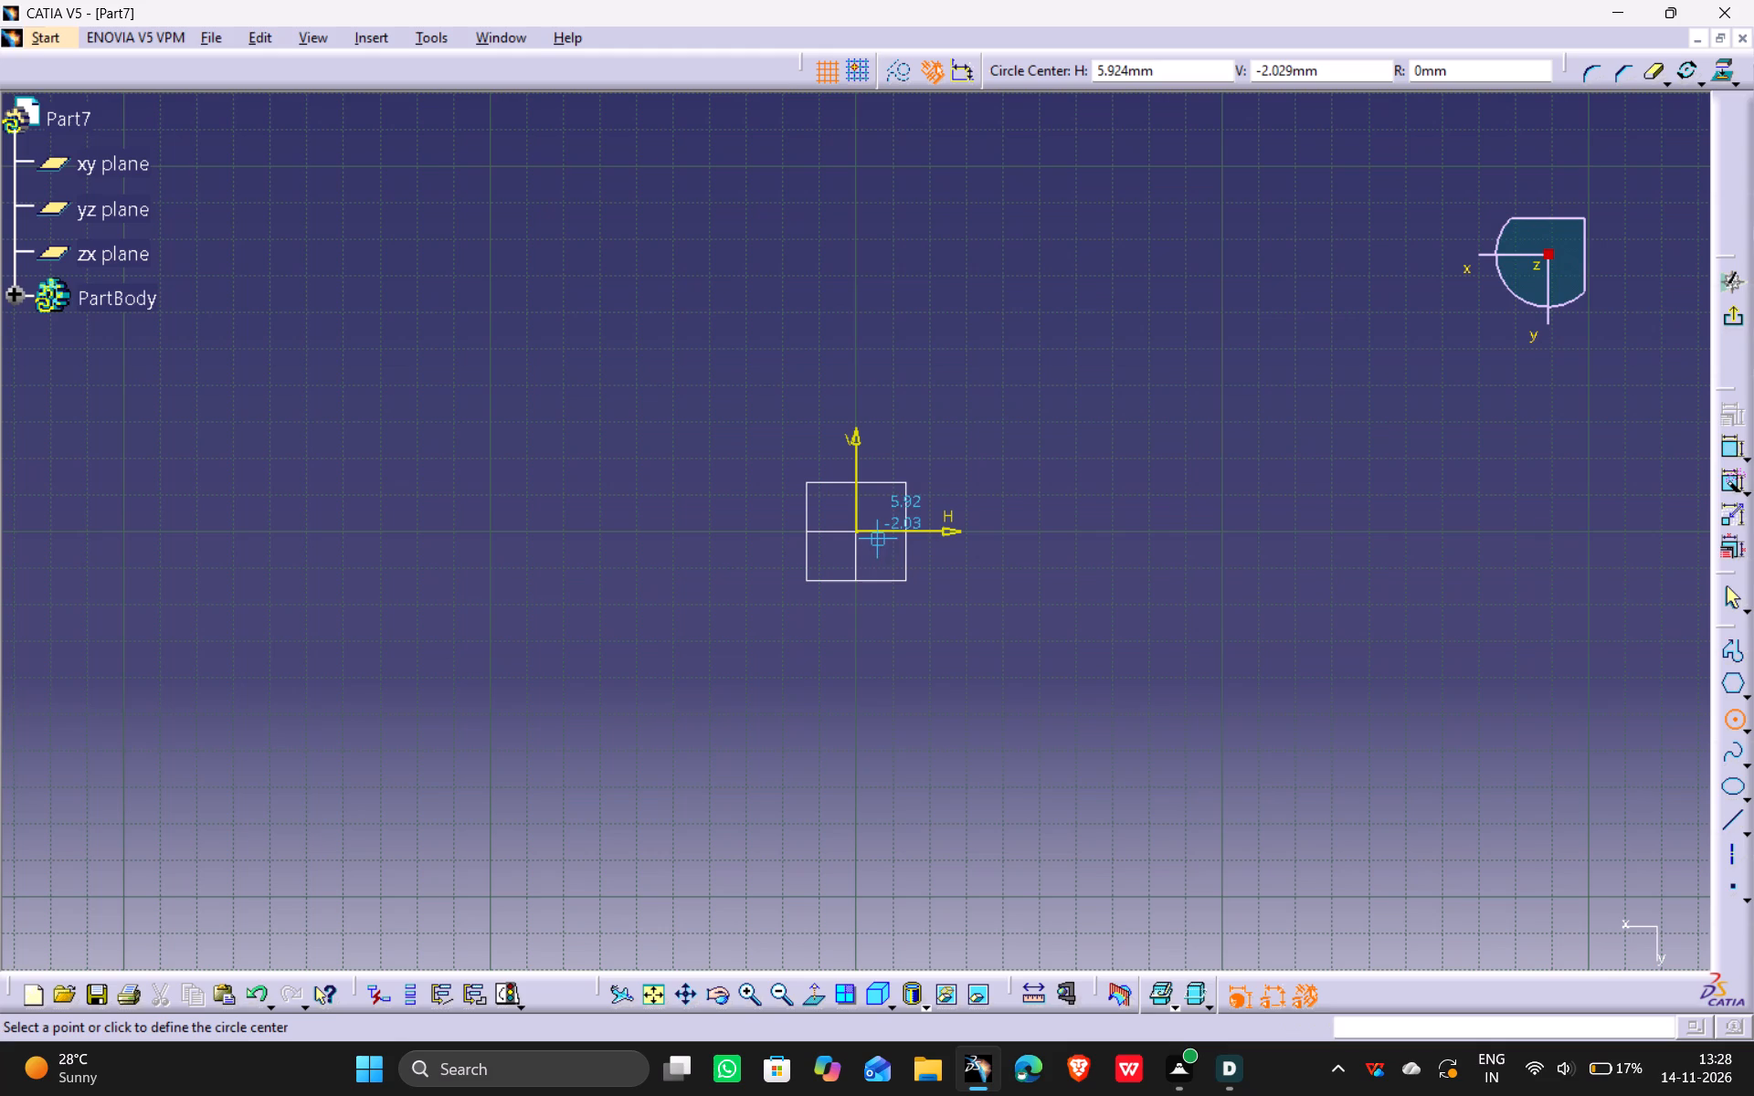
left_click(860, 533)
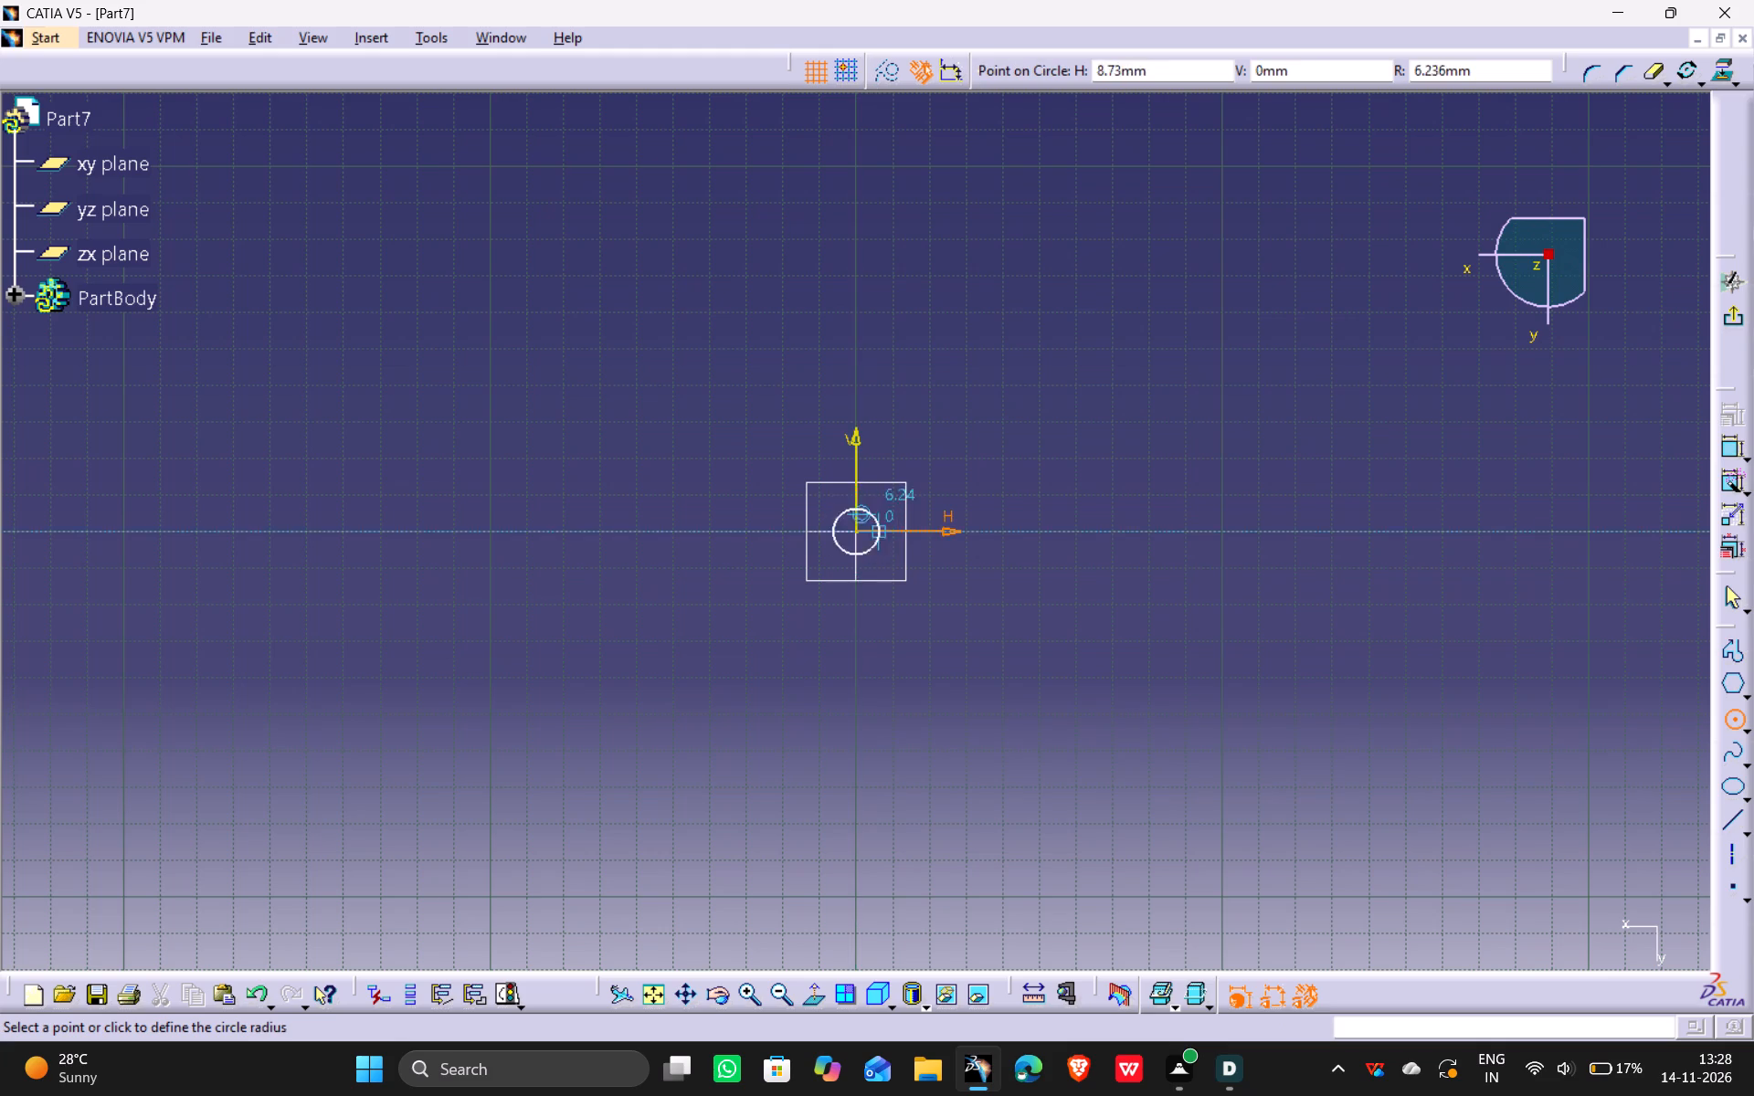
left_click(895, 593)
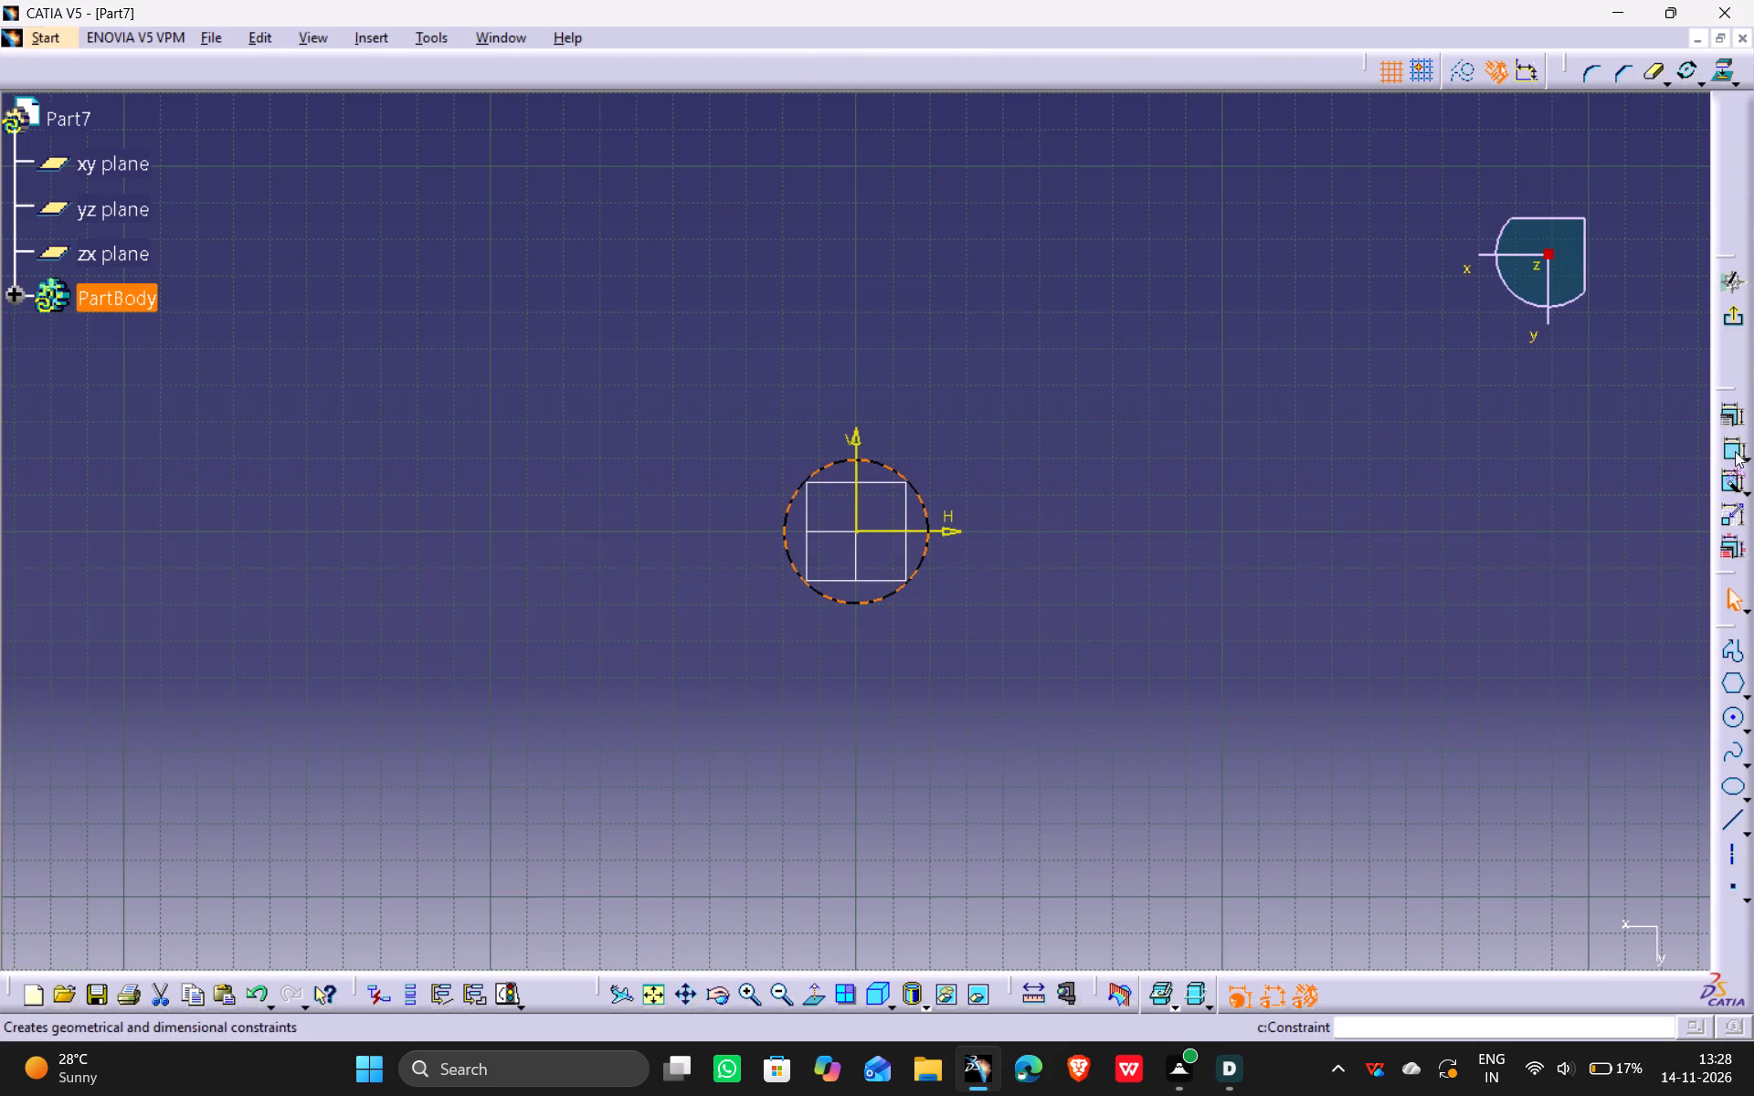
Dimension the circle's diameter and set it to 16 mm.
left_click(1738, 449)
left_click(1067, 327)
double_click(1083, 315)
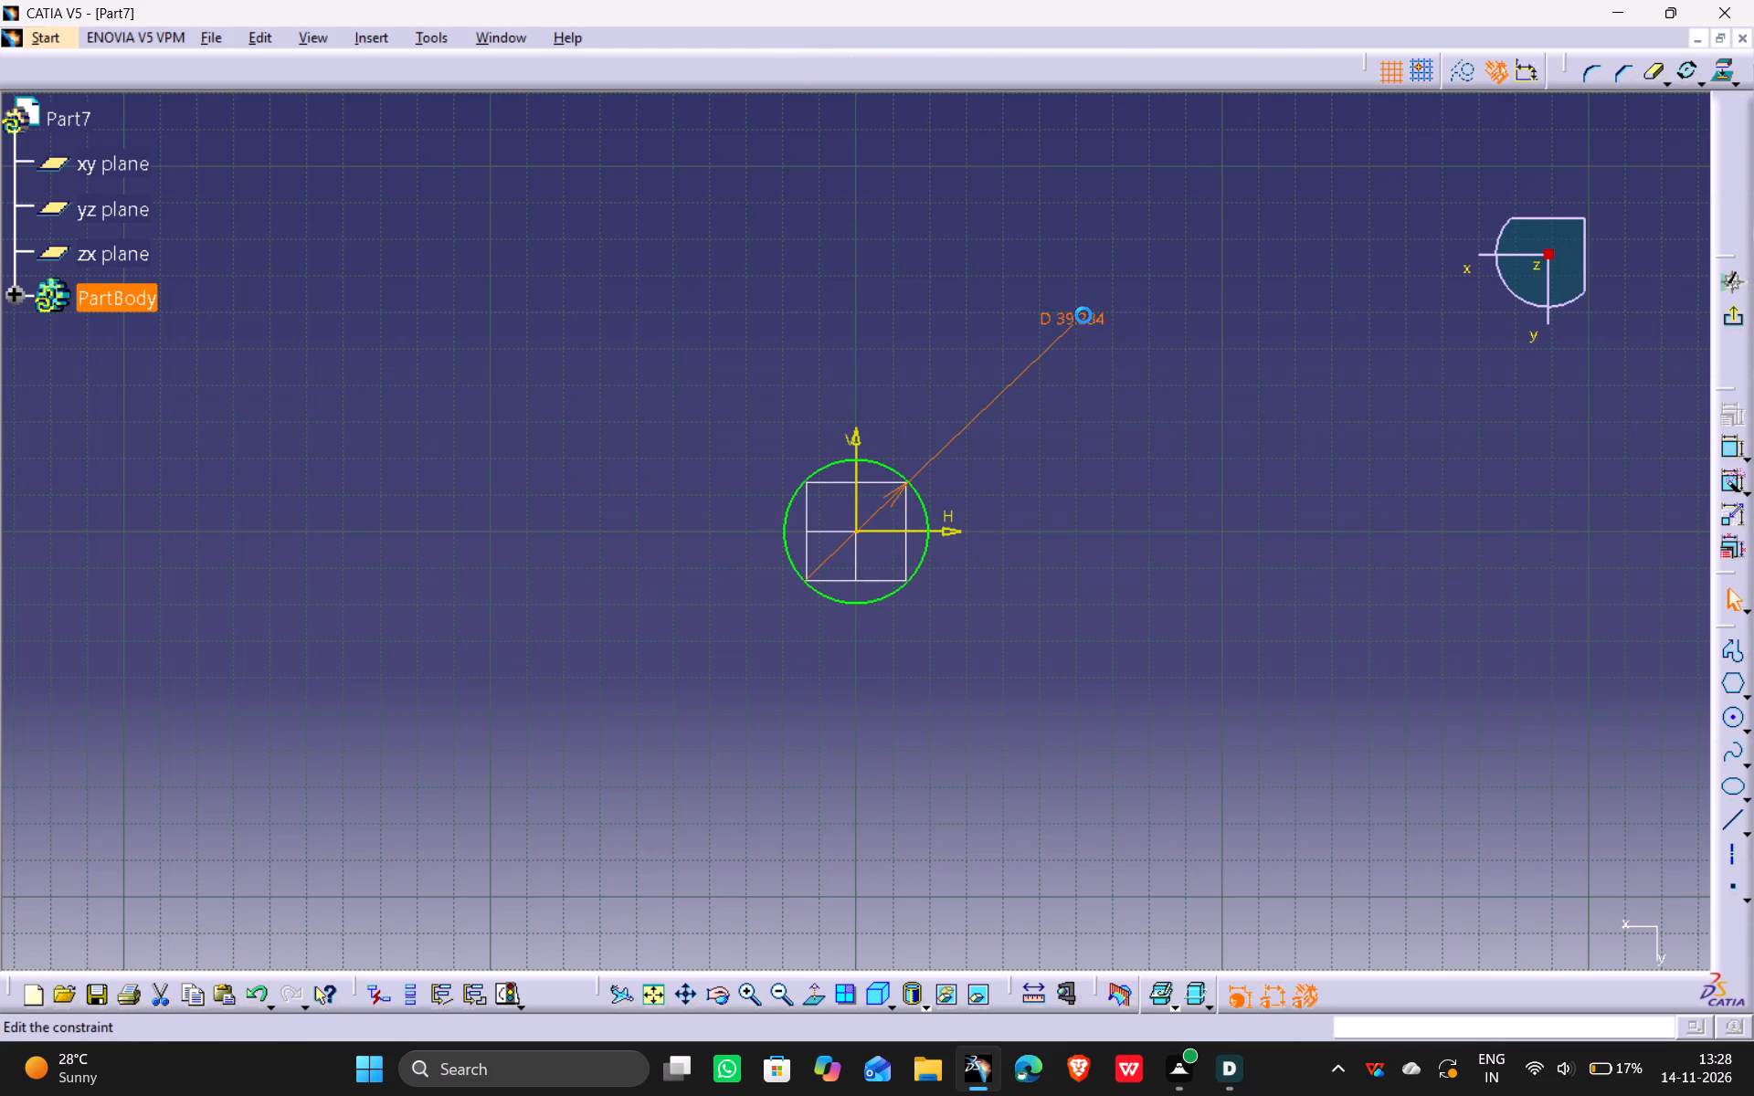
type("16")
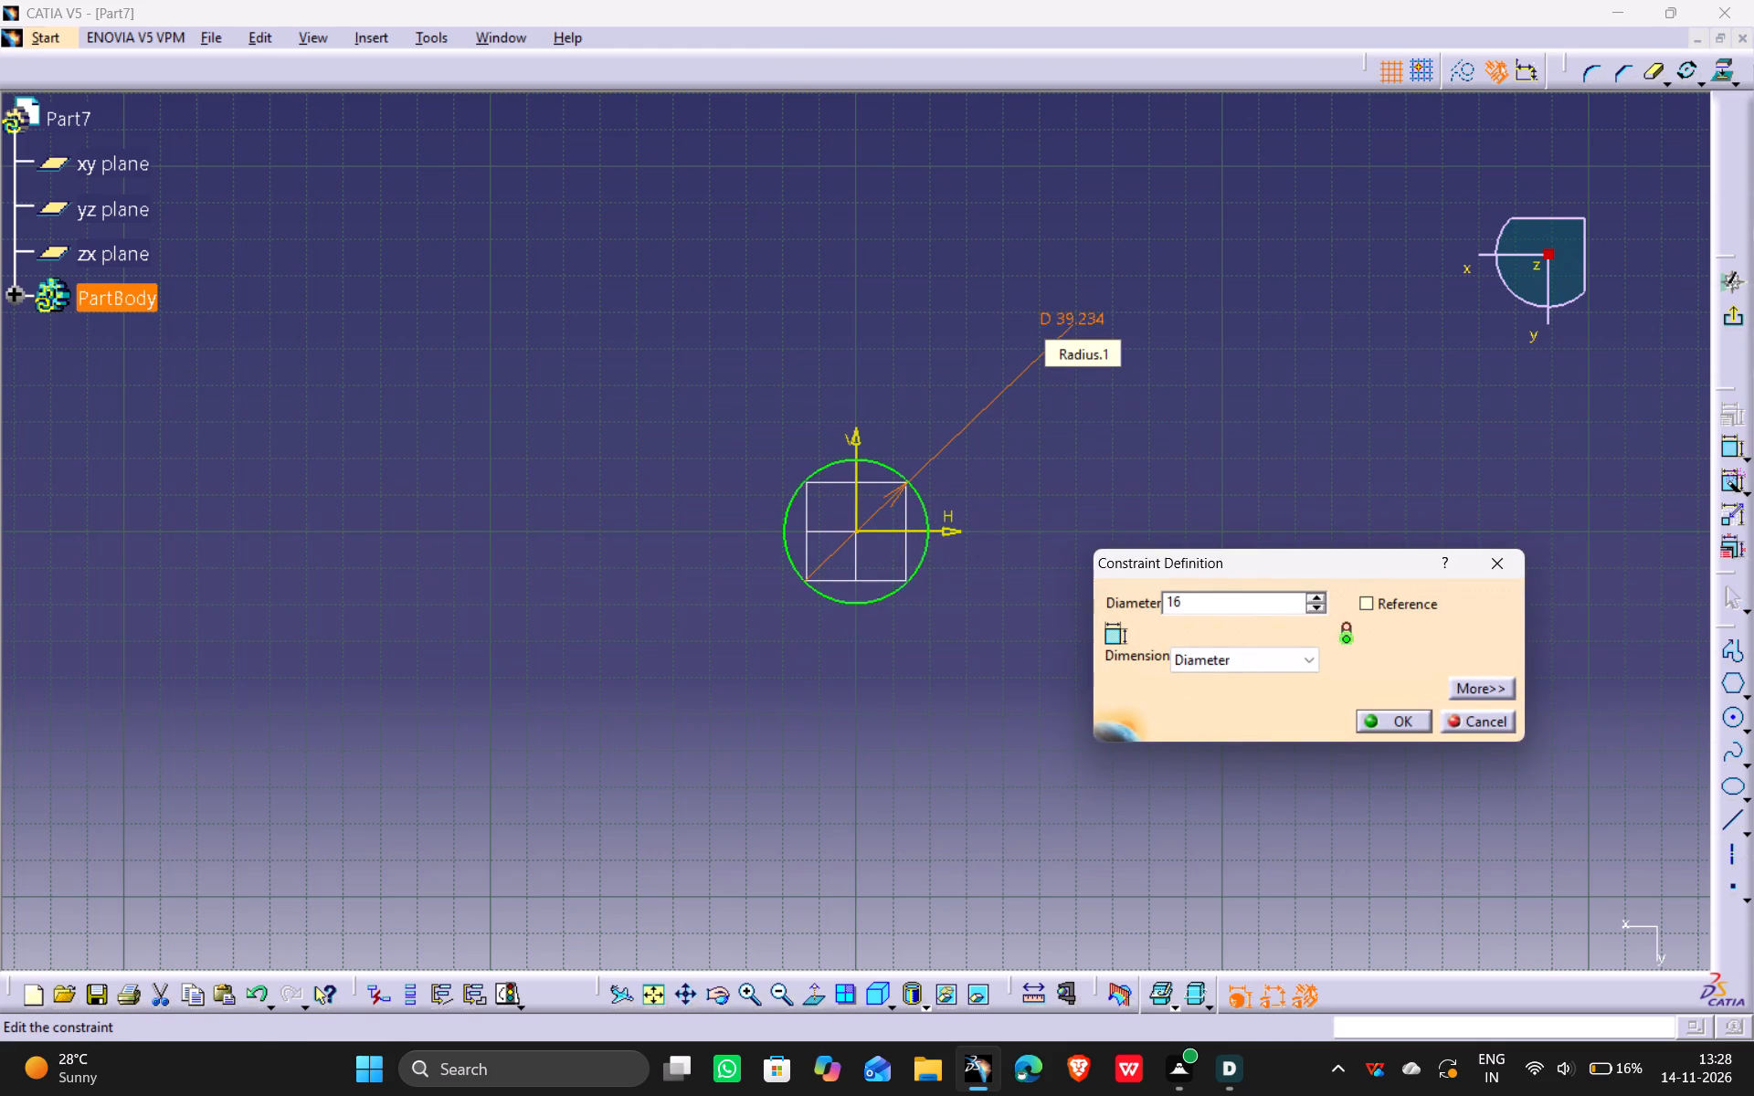
key("Return")
left_click(1129, 277)
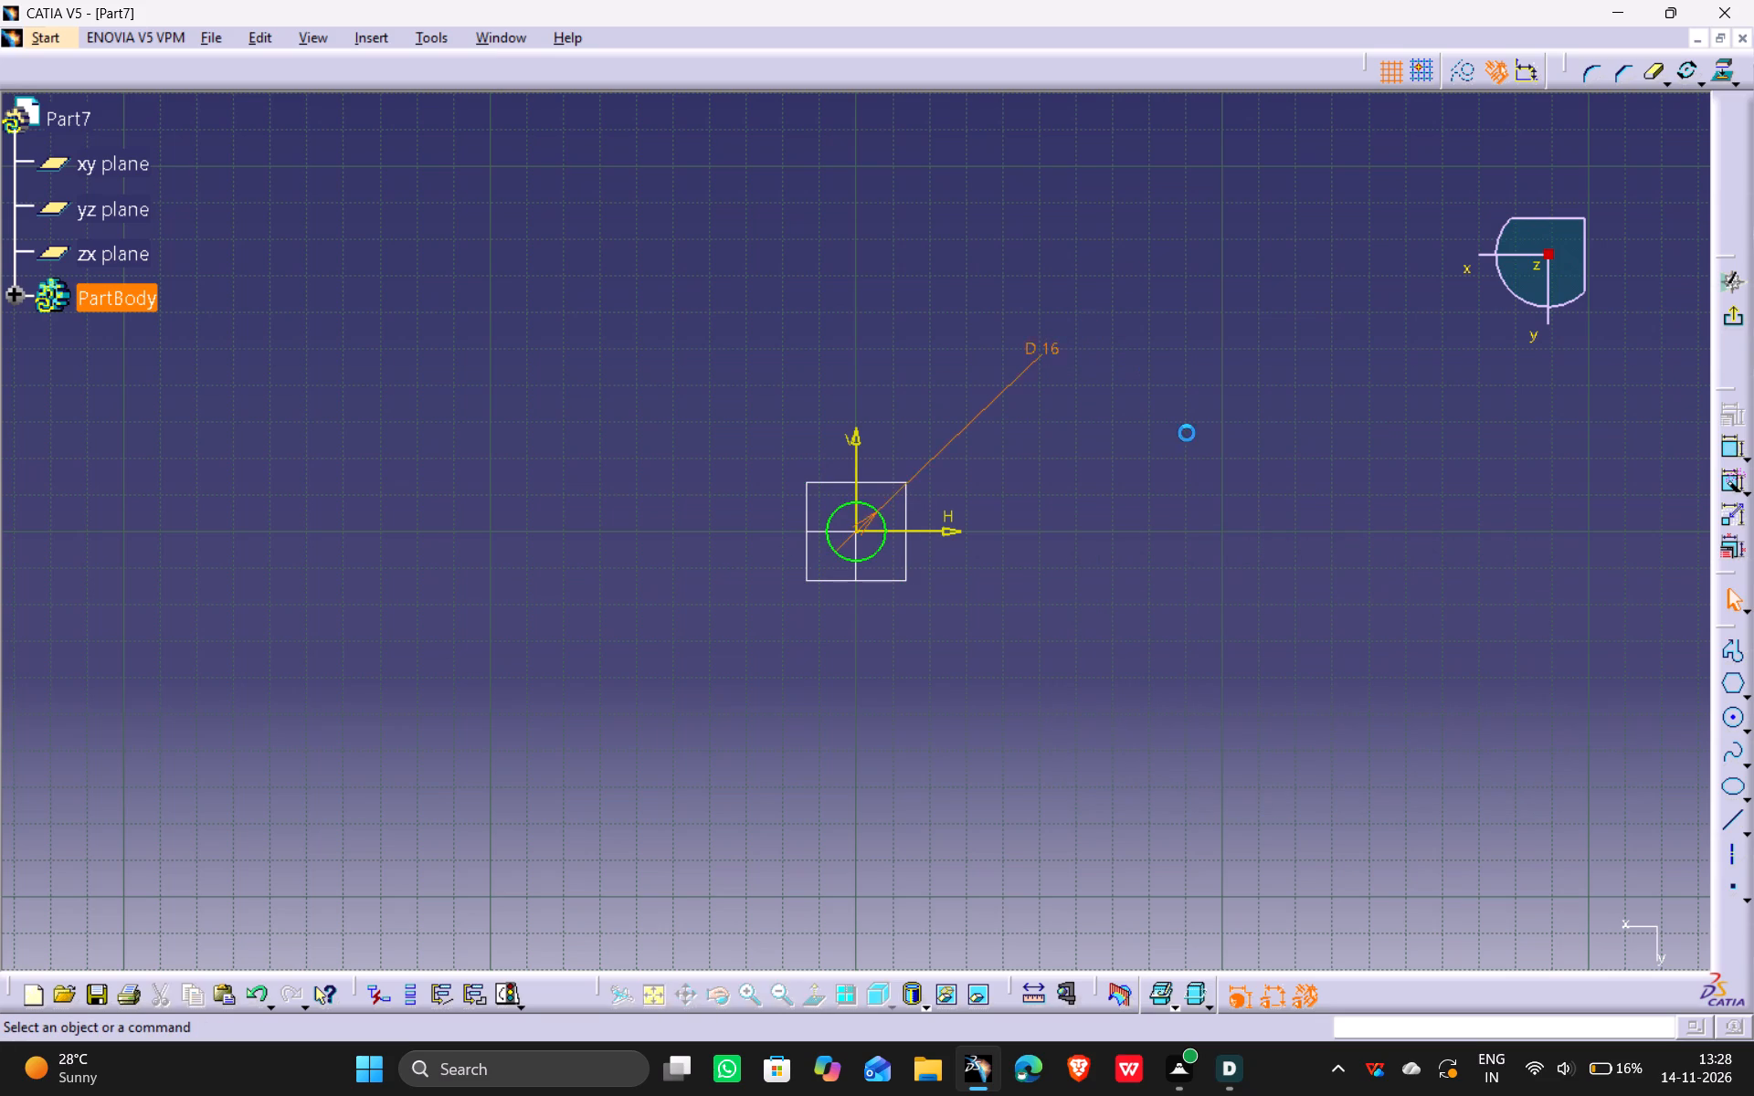
Exit the sketch and extrude the circle into a Pad 140 mm long.
left_click(1725, 318)
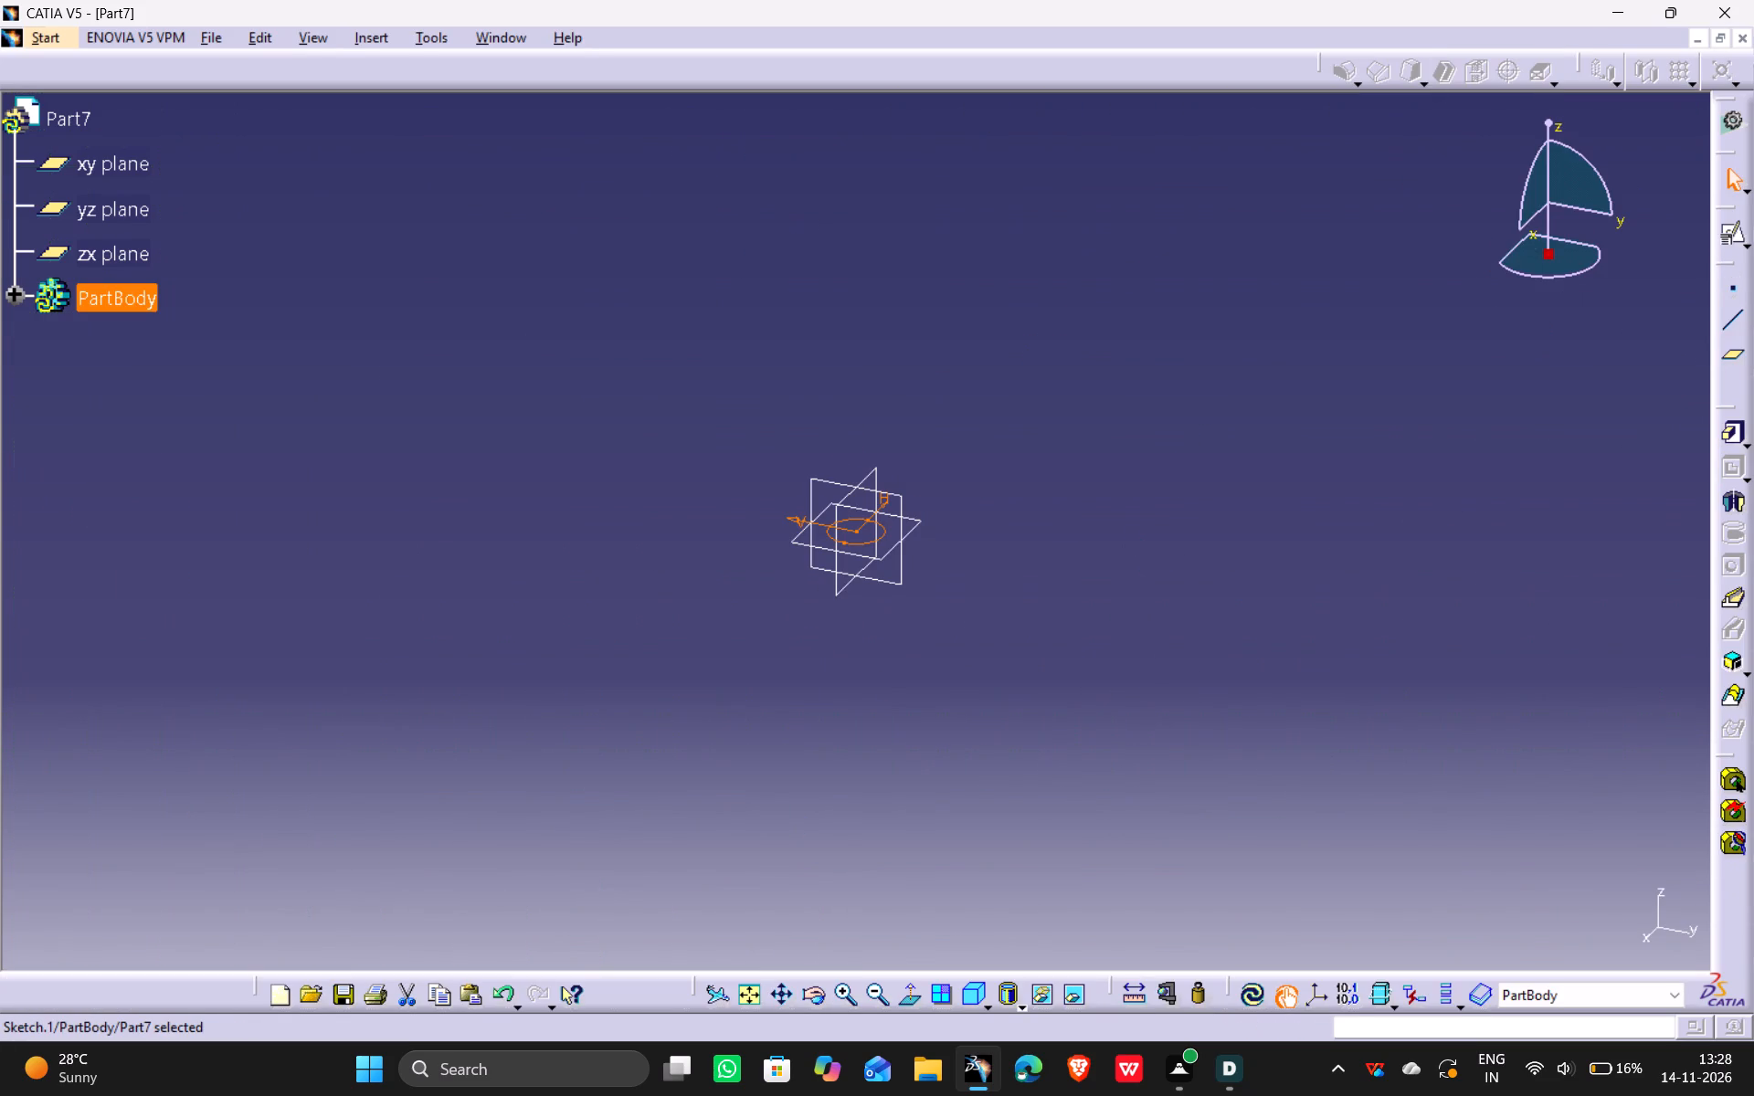
left_click(1735, 437)
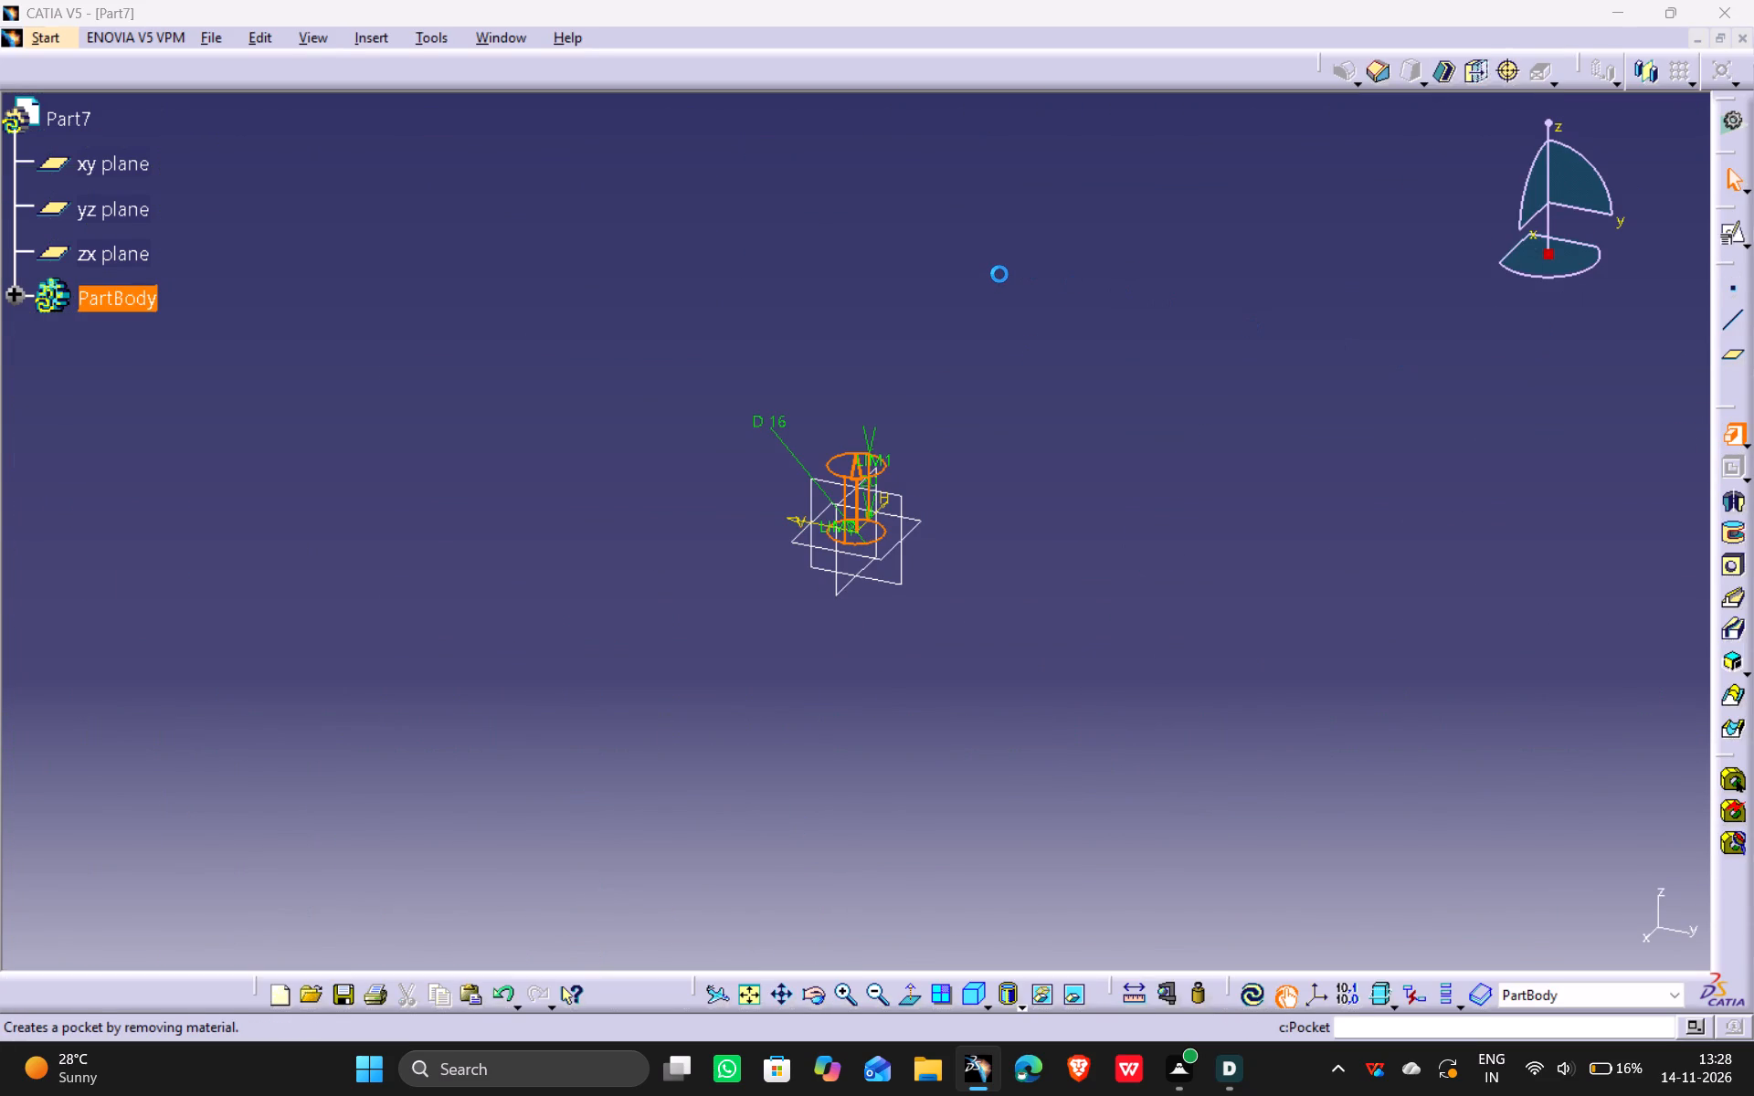
type("140")
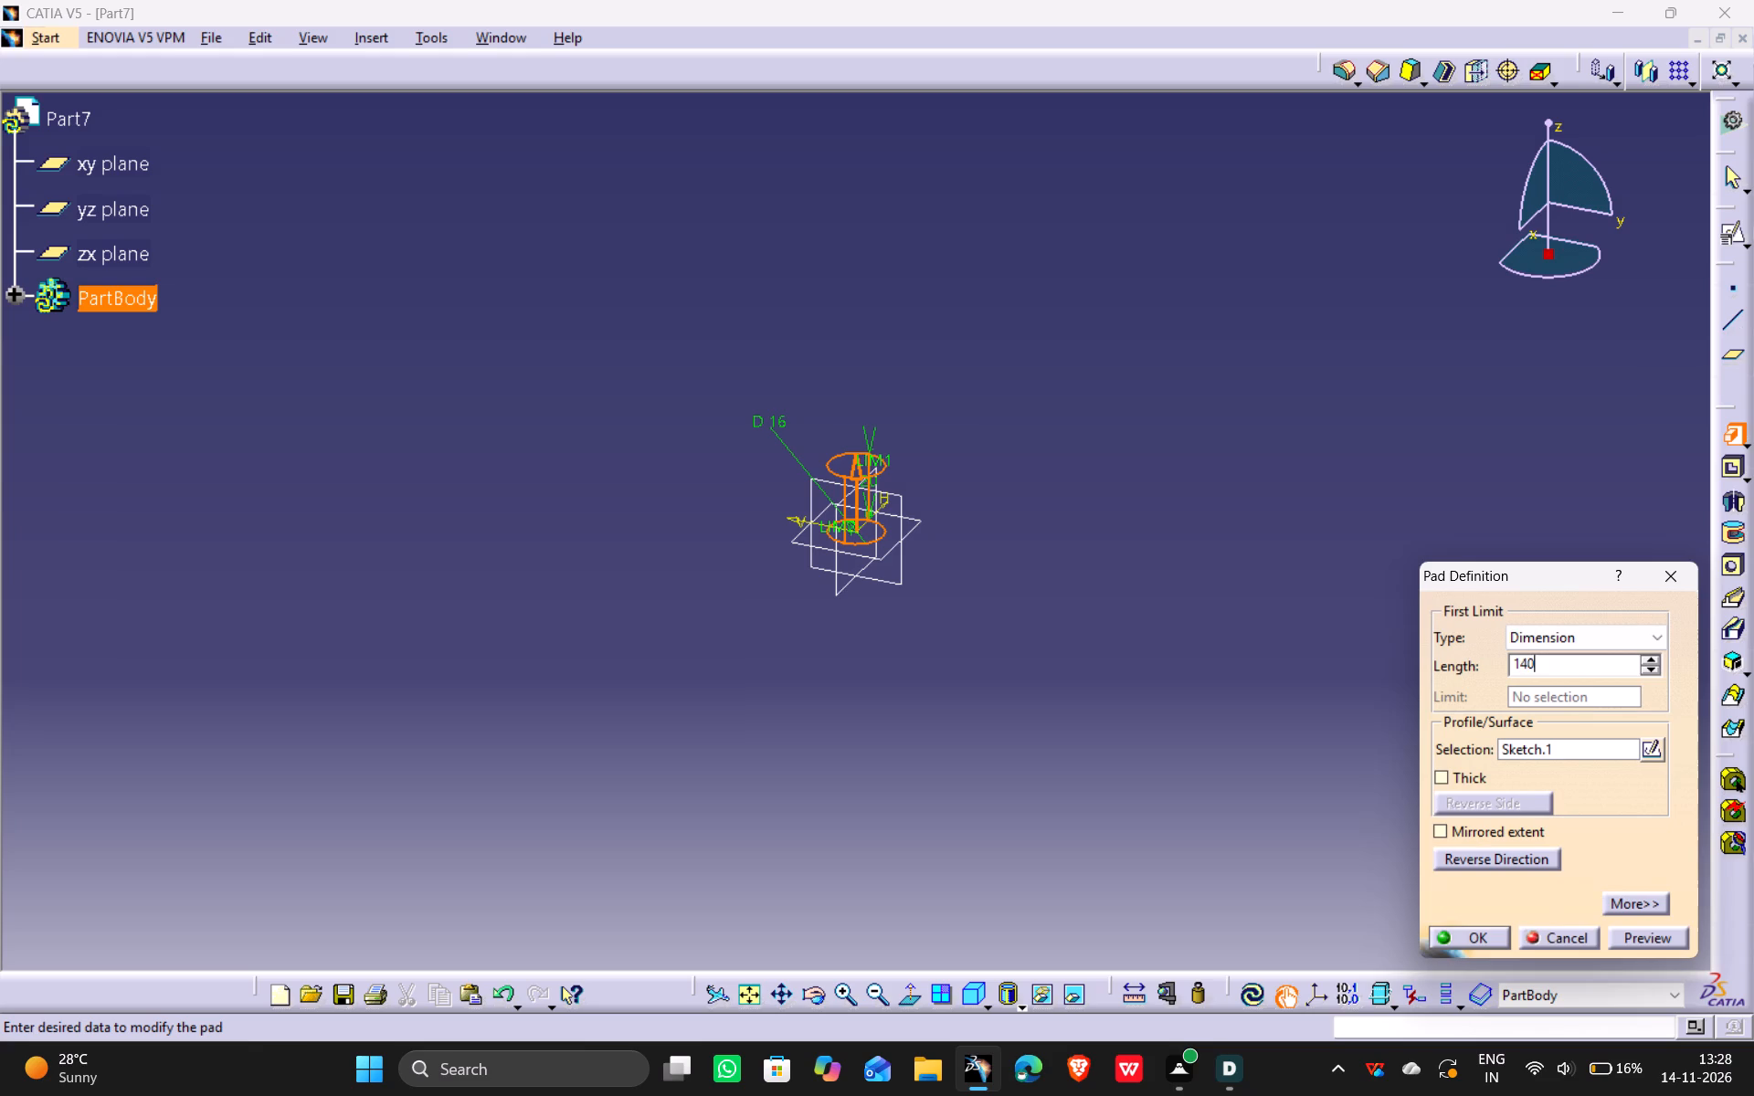
key("Return")
left_click(994, 272)
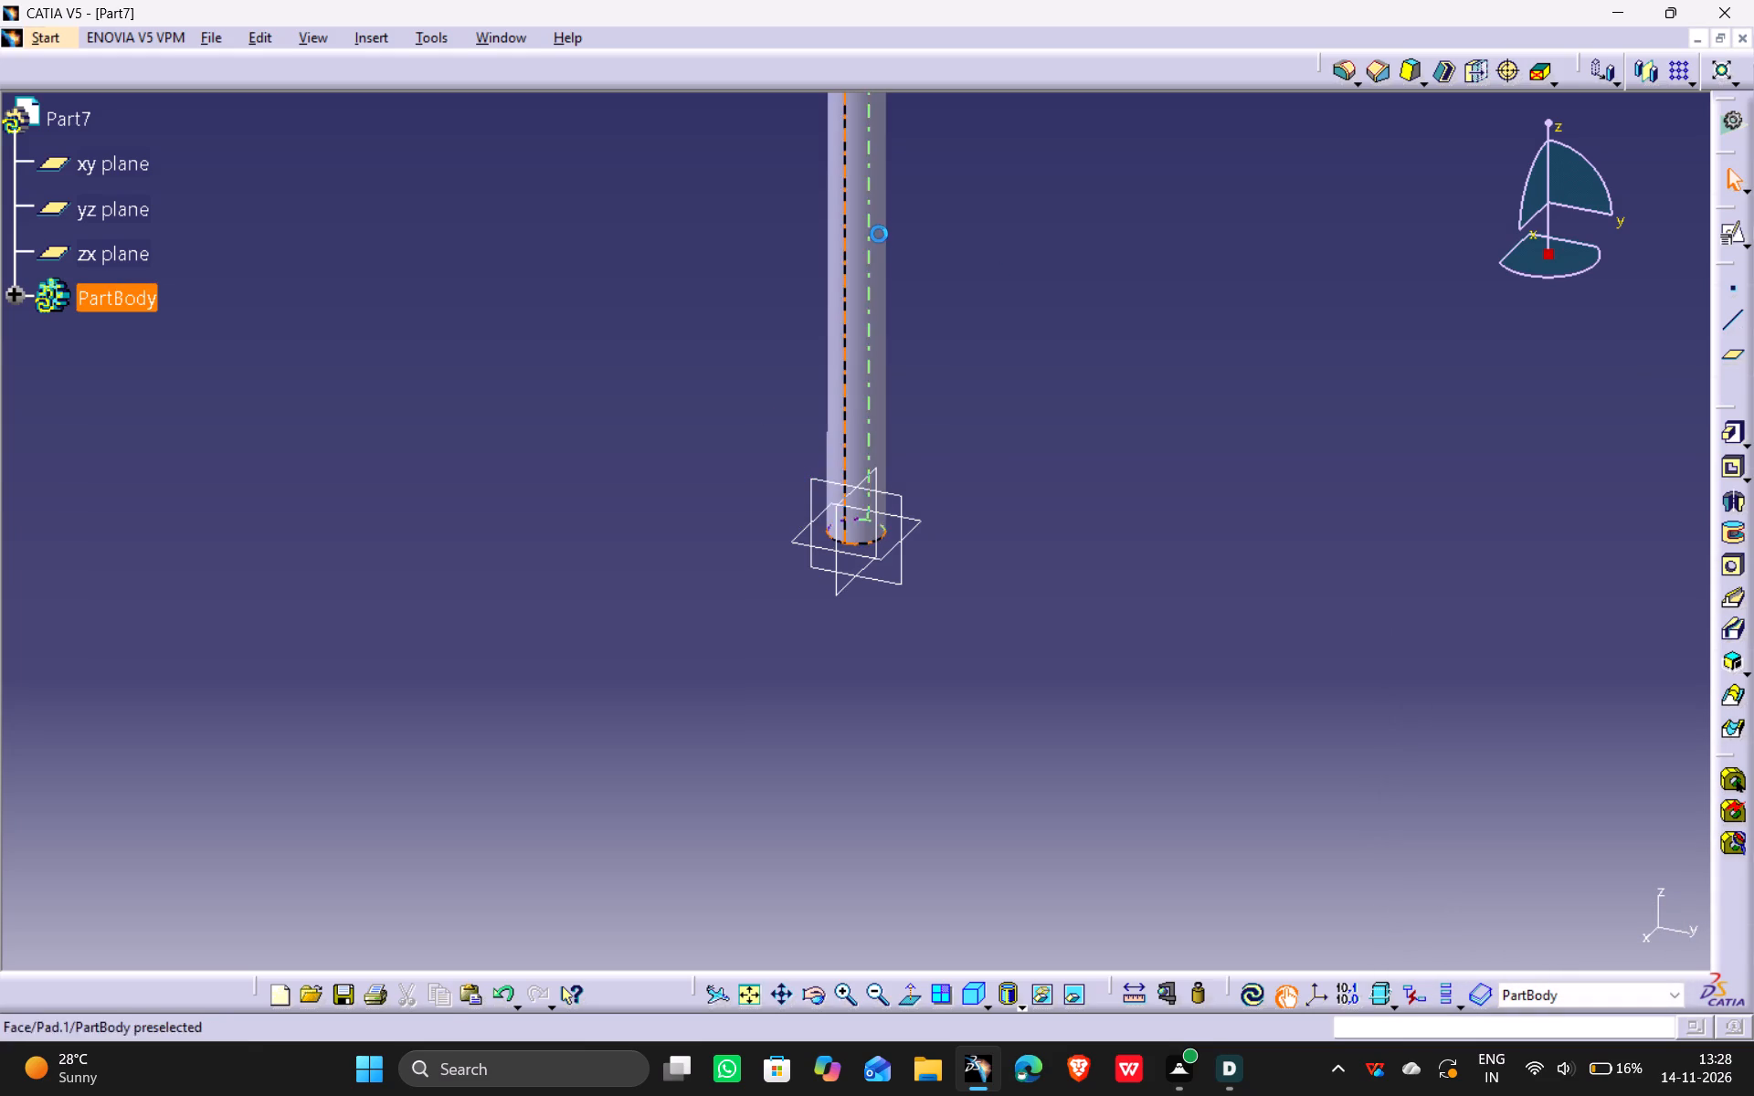
Update the rod part and save it as P5-7 in the Documents folder.
middle_click_drag(879, 233, 886, 538)
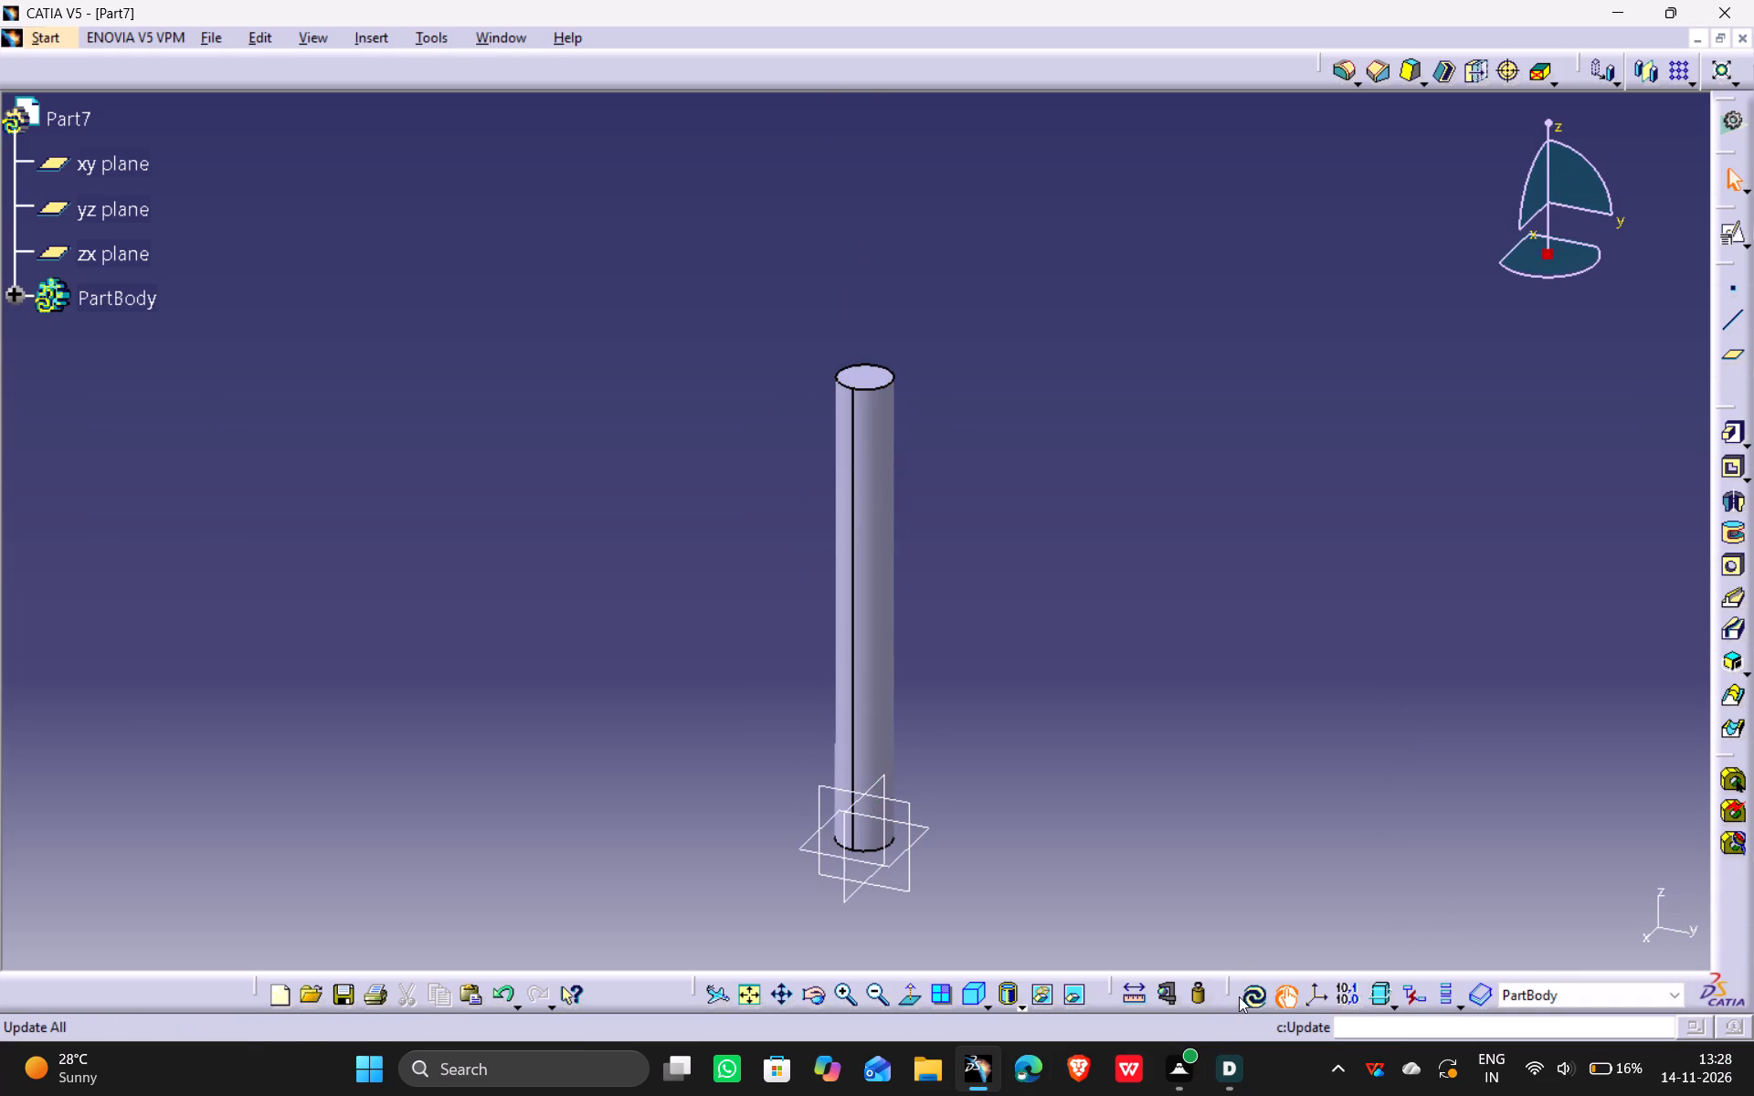
left_click(1243, 994)
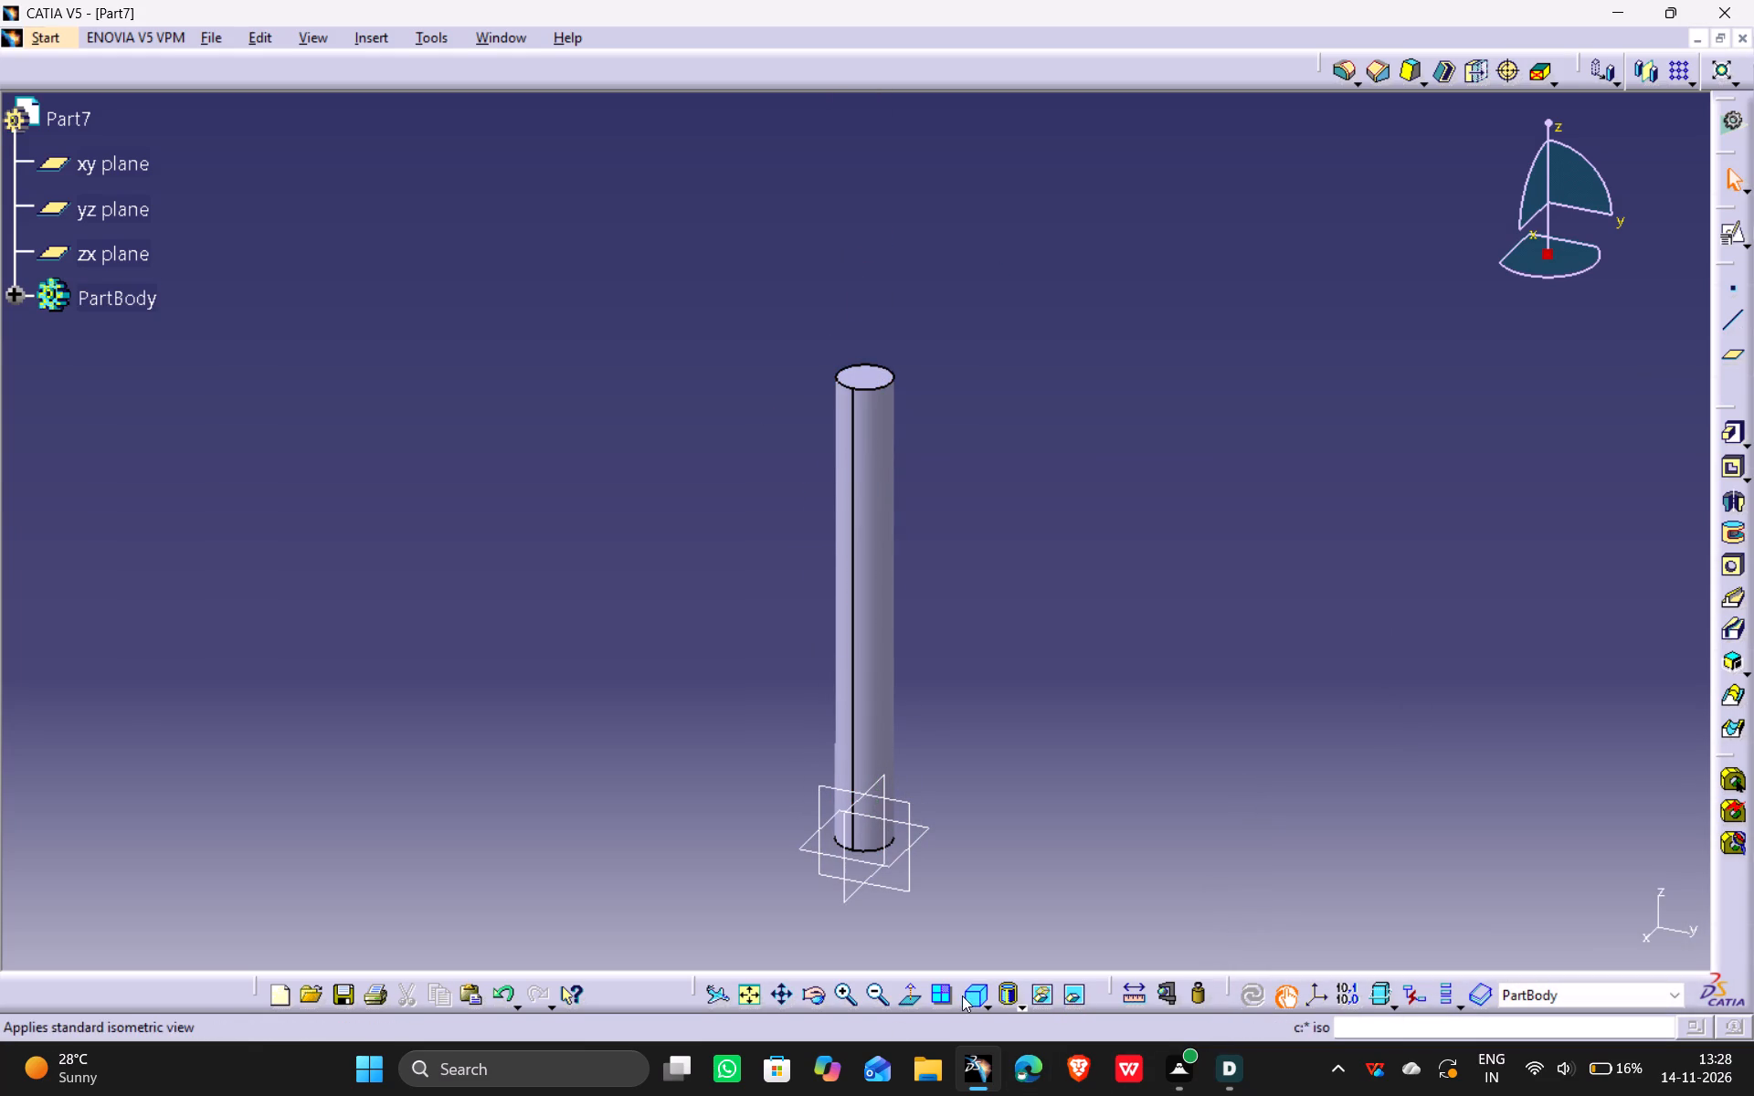
left_click(962, 996)
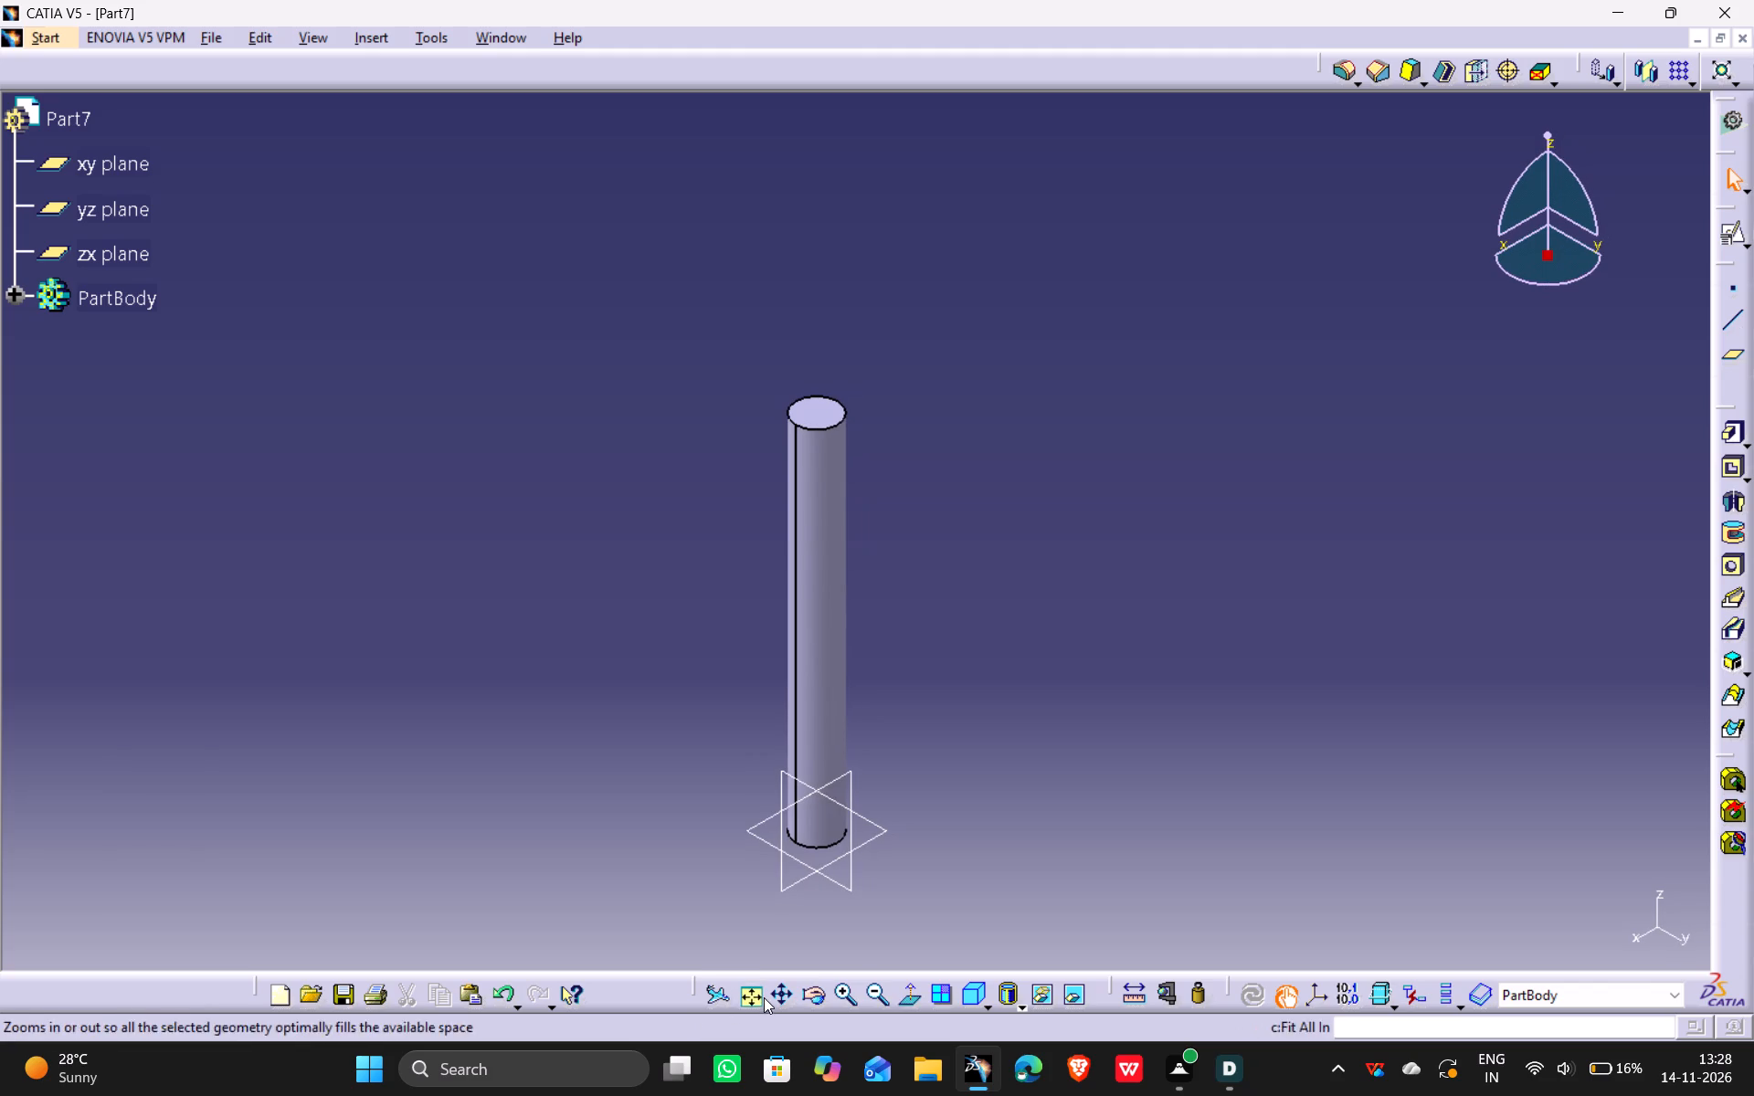
left_click(747, 997)
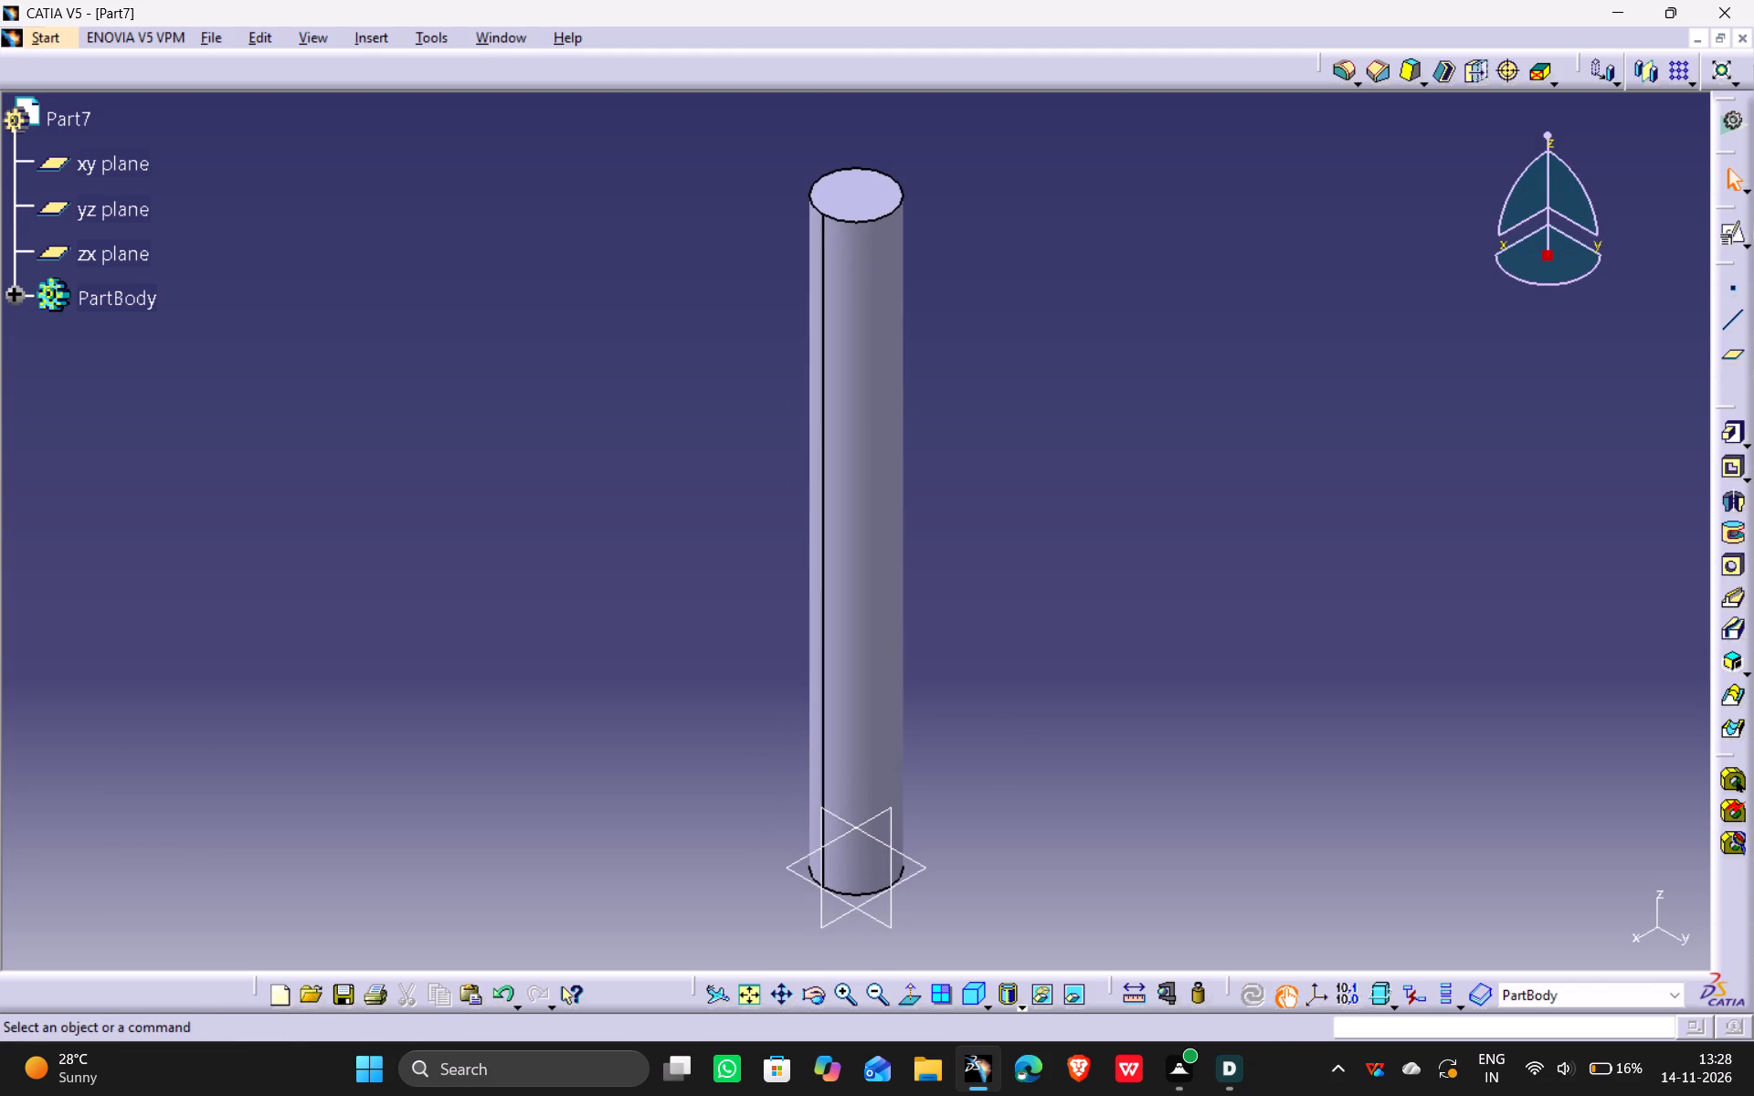
key("ctrl+s")
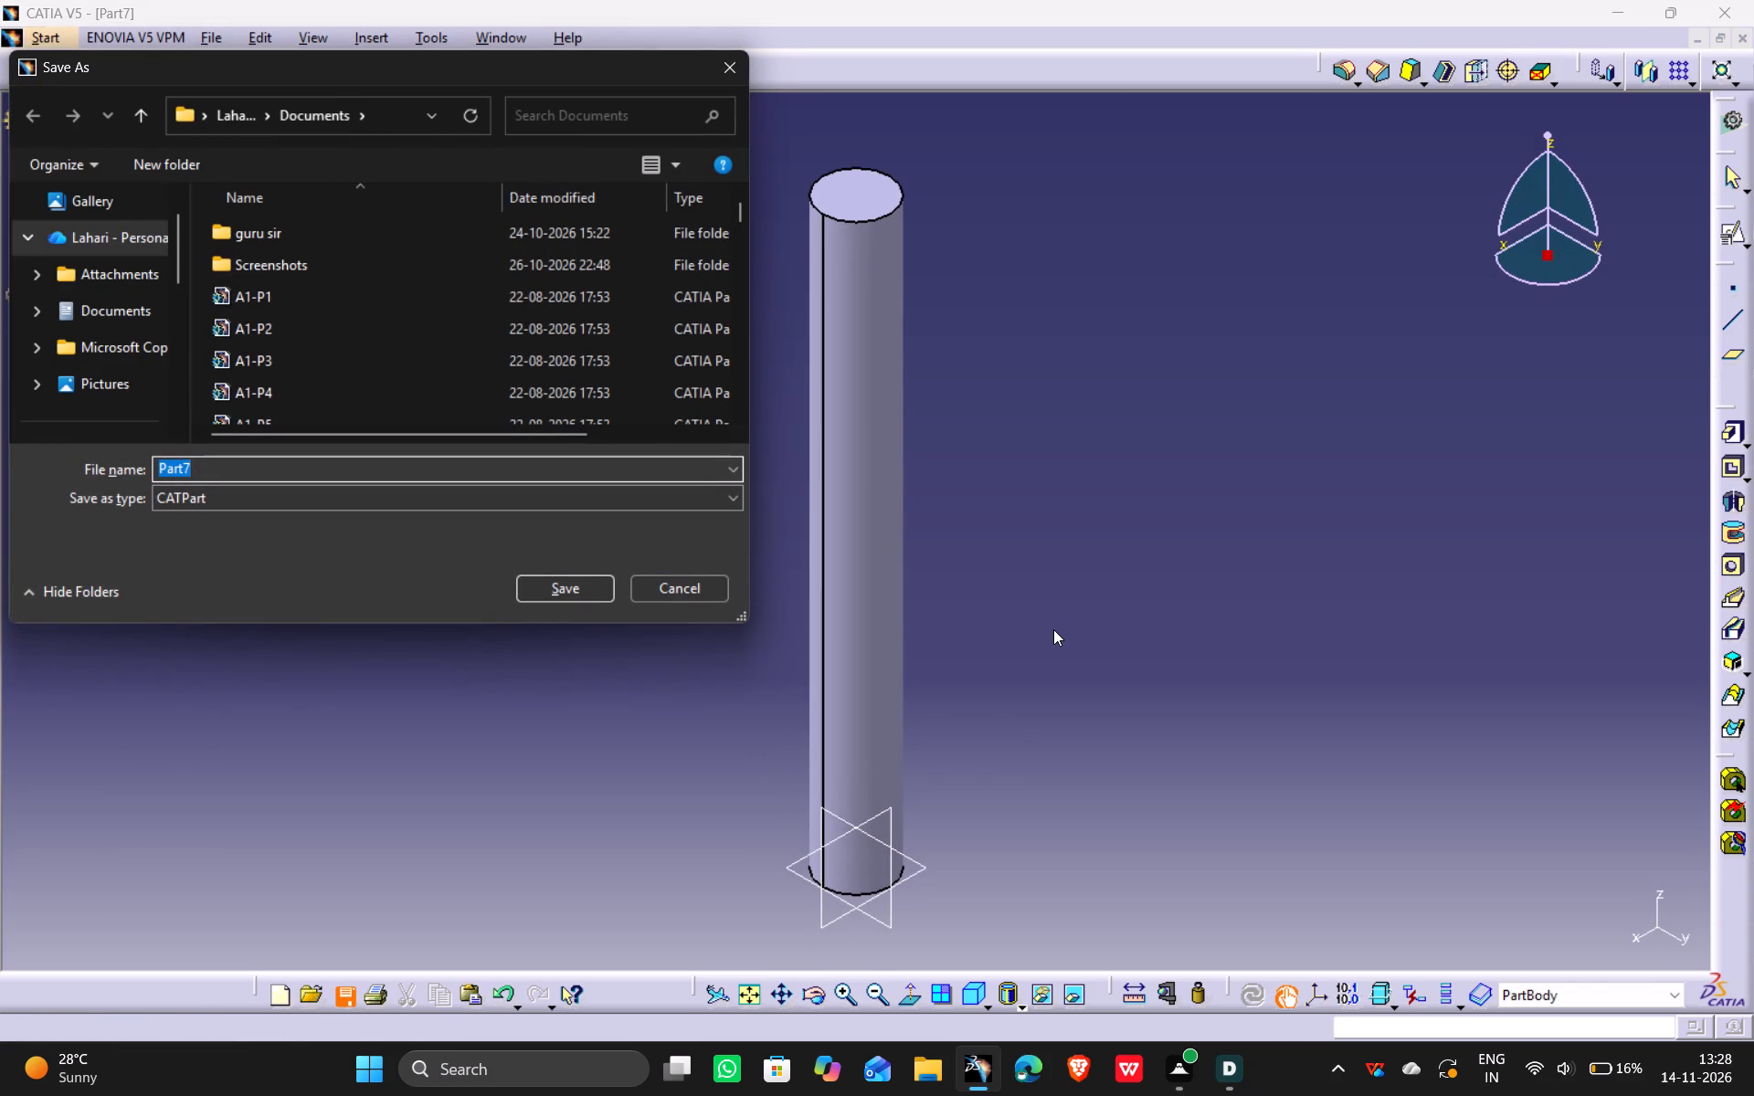
key("p")
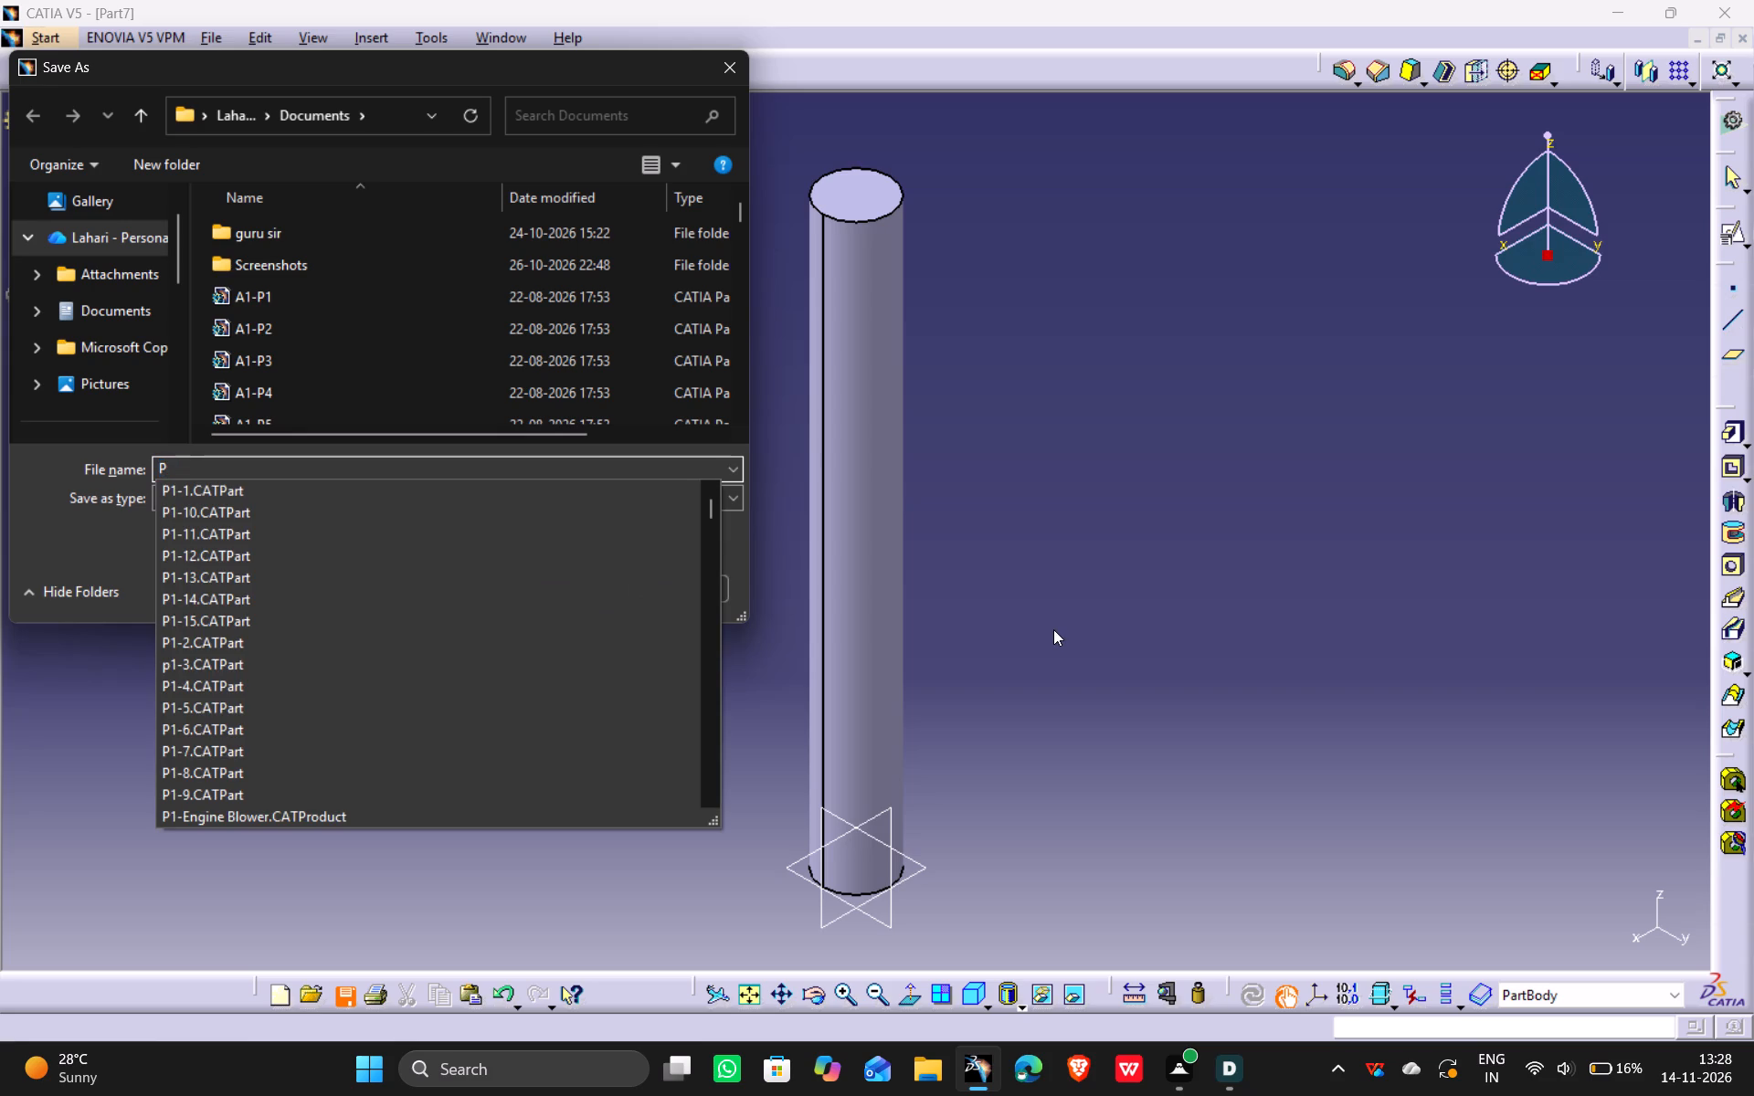
key("5")
key("minus")
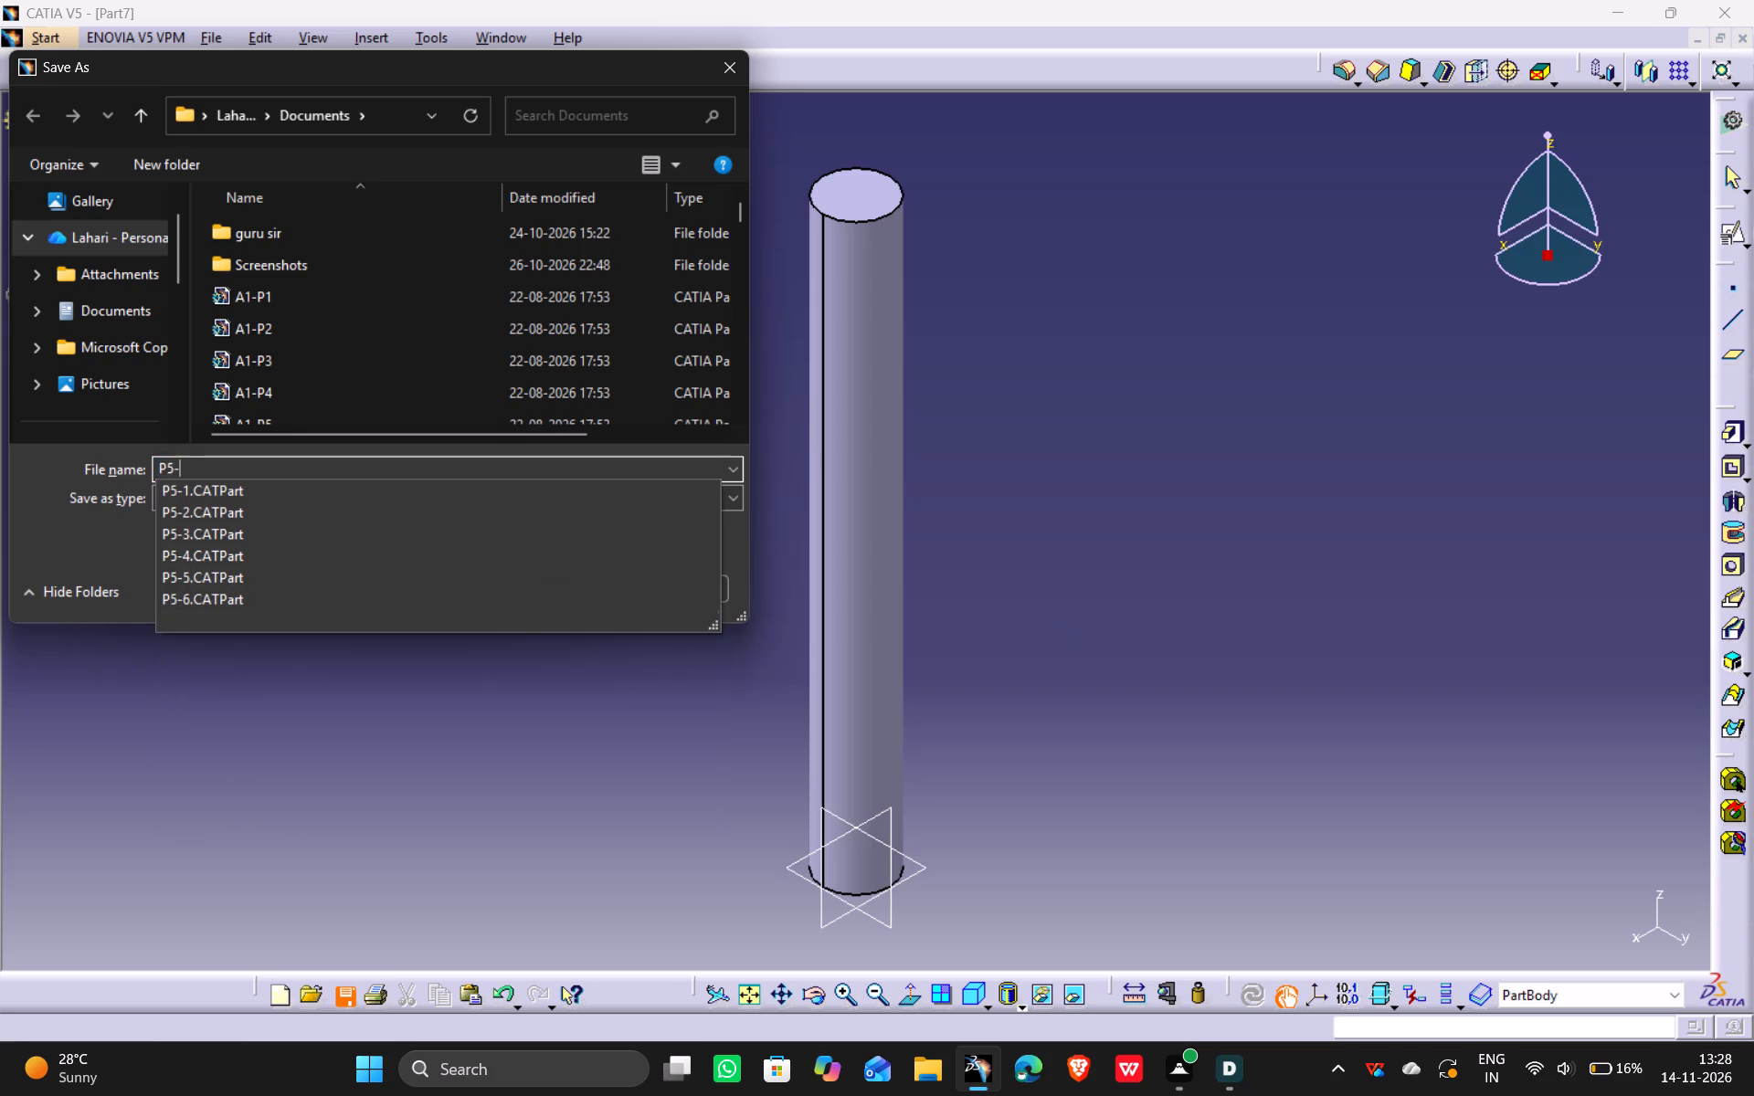
key("7")
key("Return")
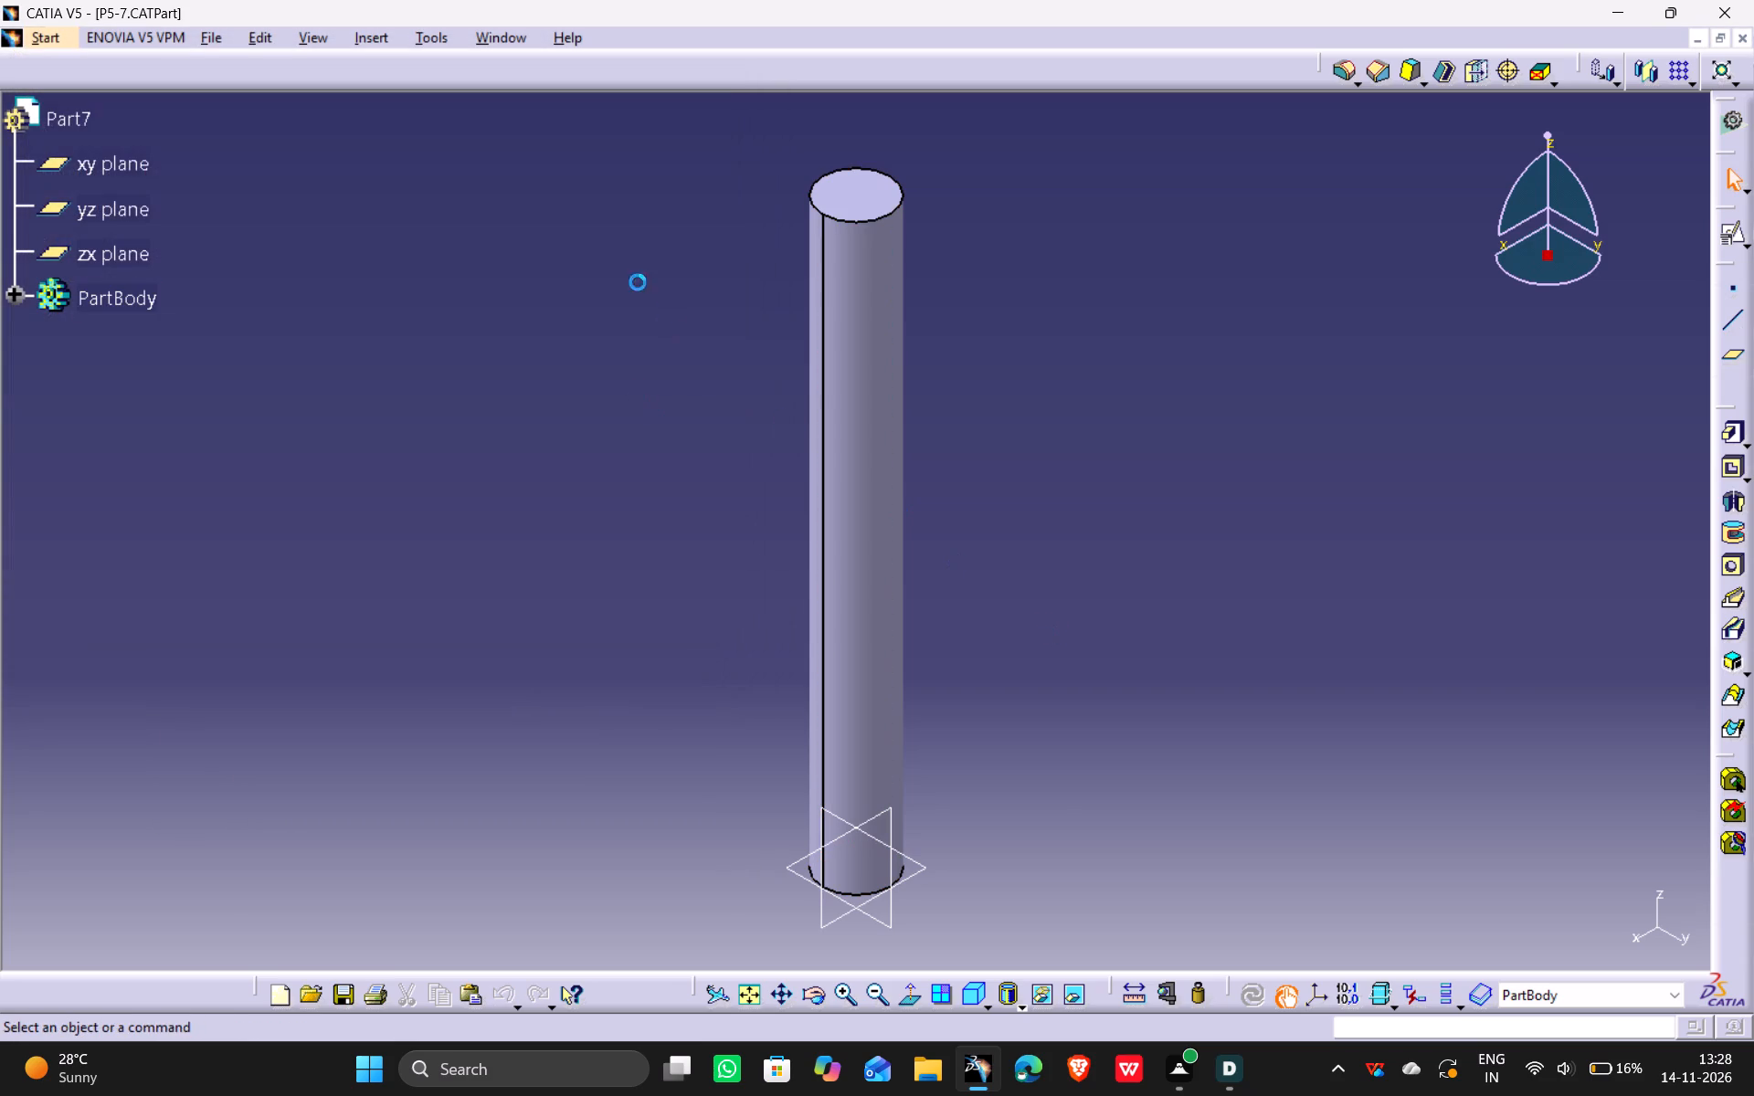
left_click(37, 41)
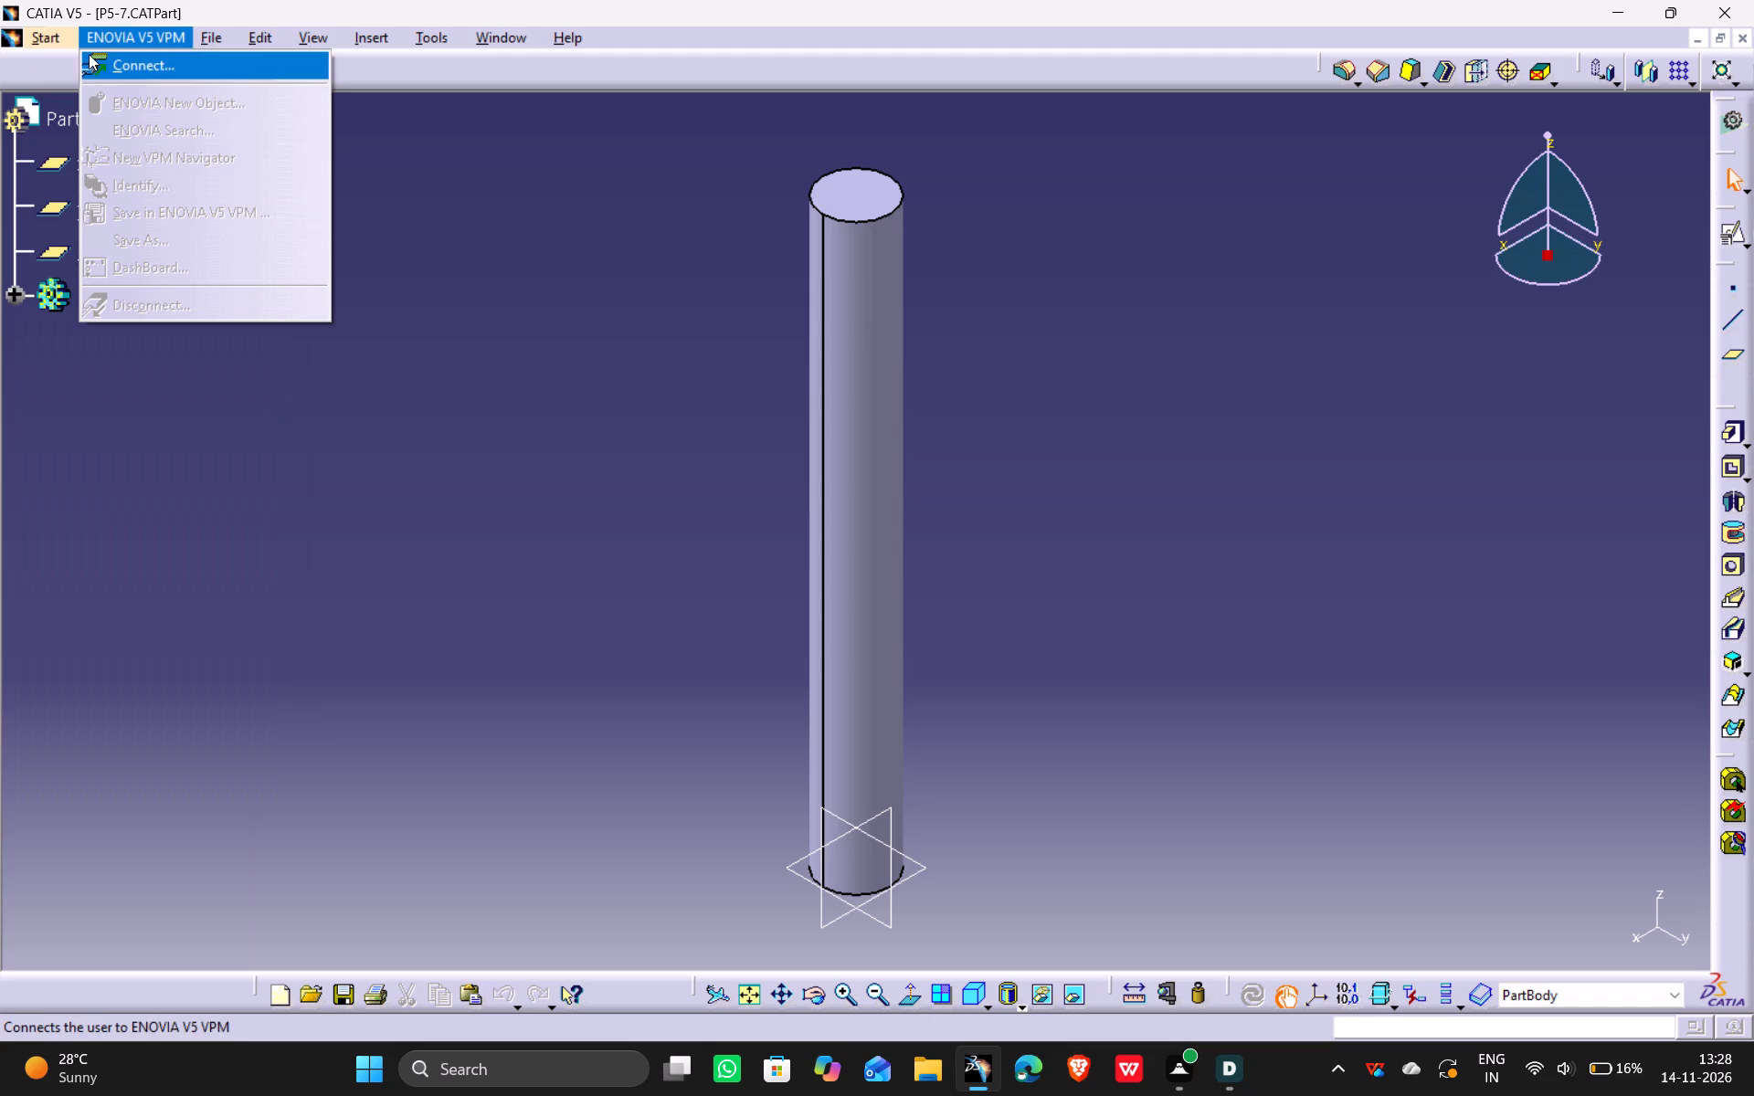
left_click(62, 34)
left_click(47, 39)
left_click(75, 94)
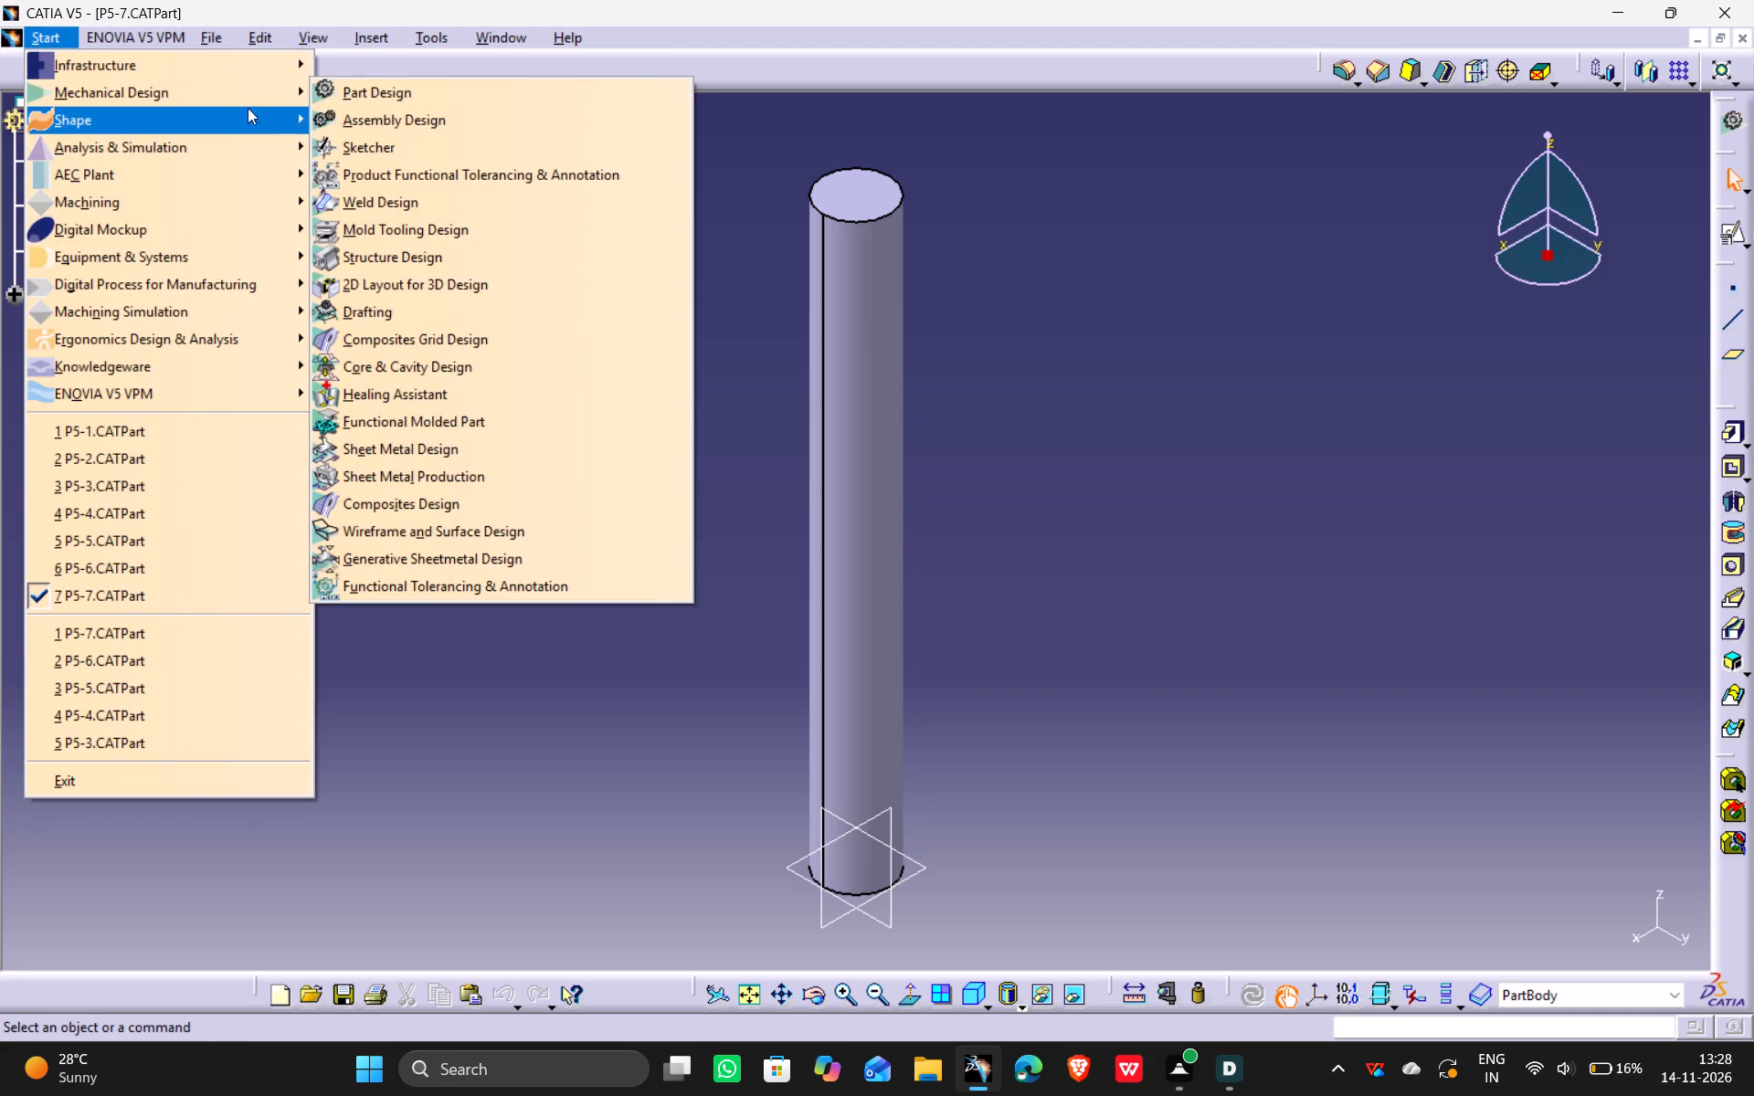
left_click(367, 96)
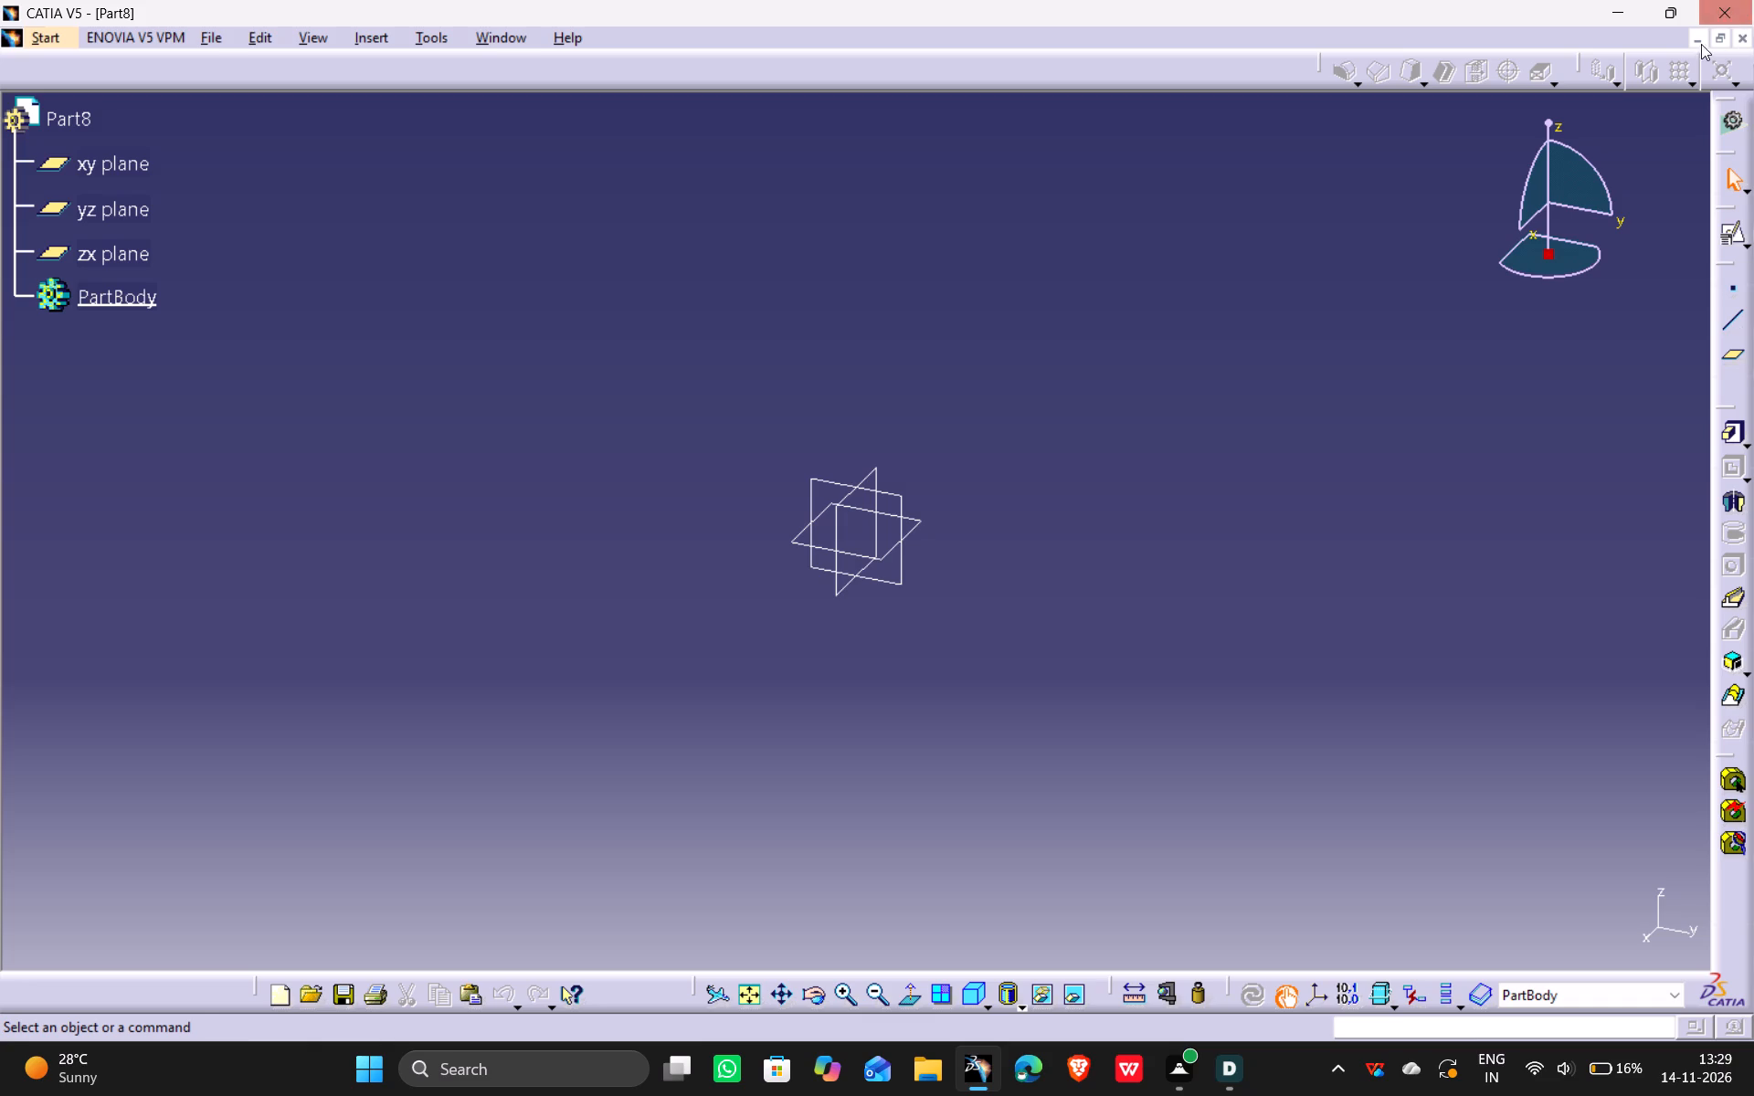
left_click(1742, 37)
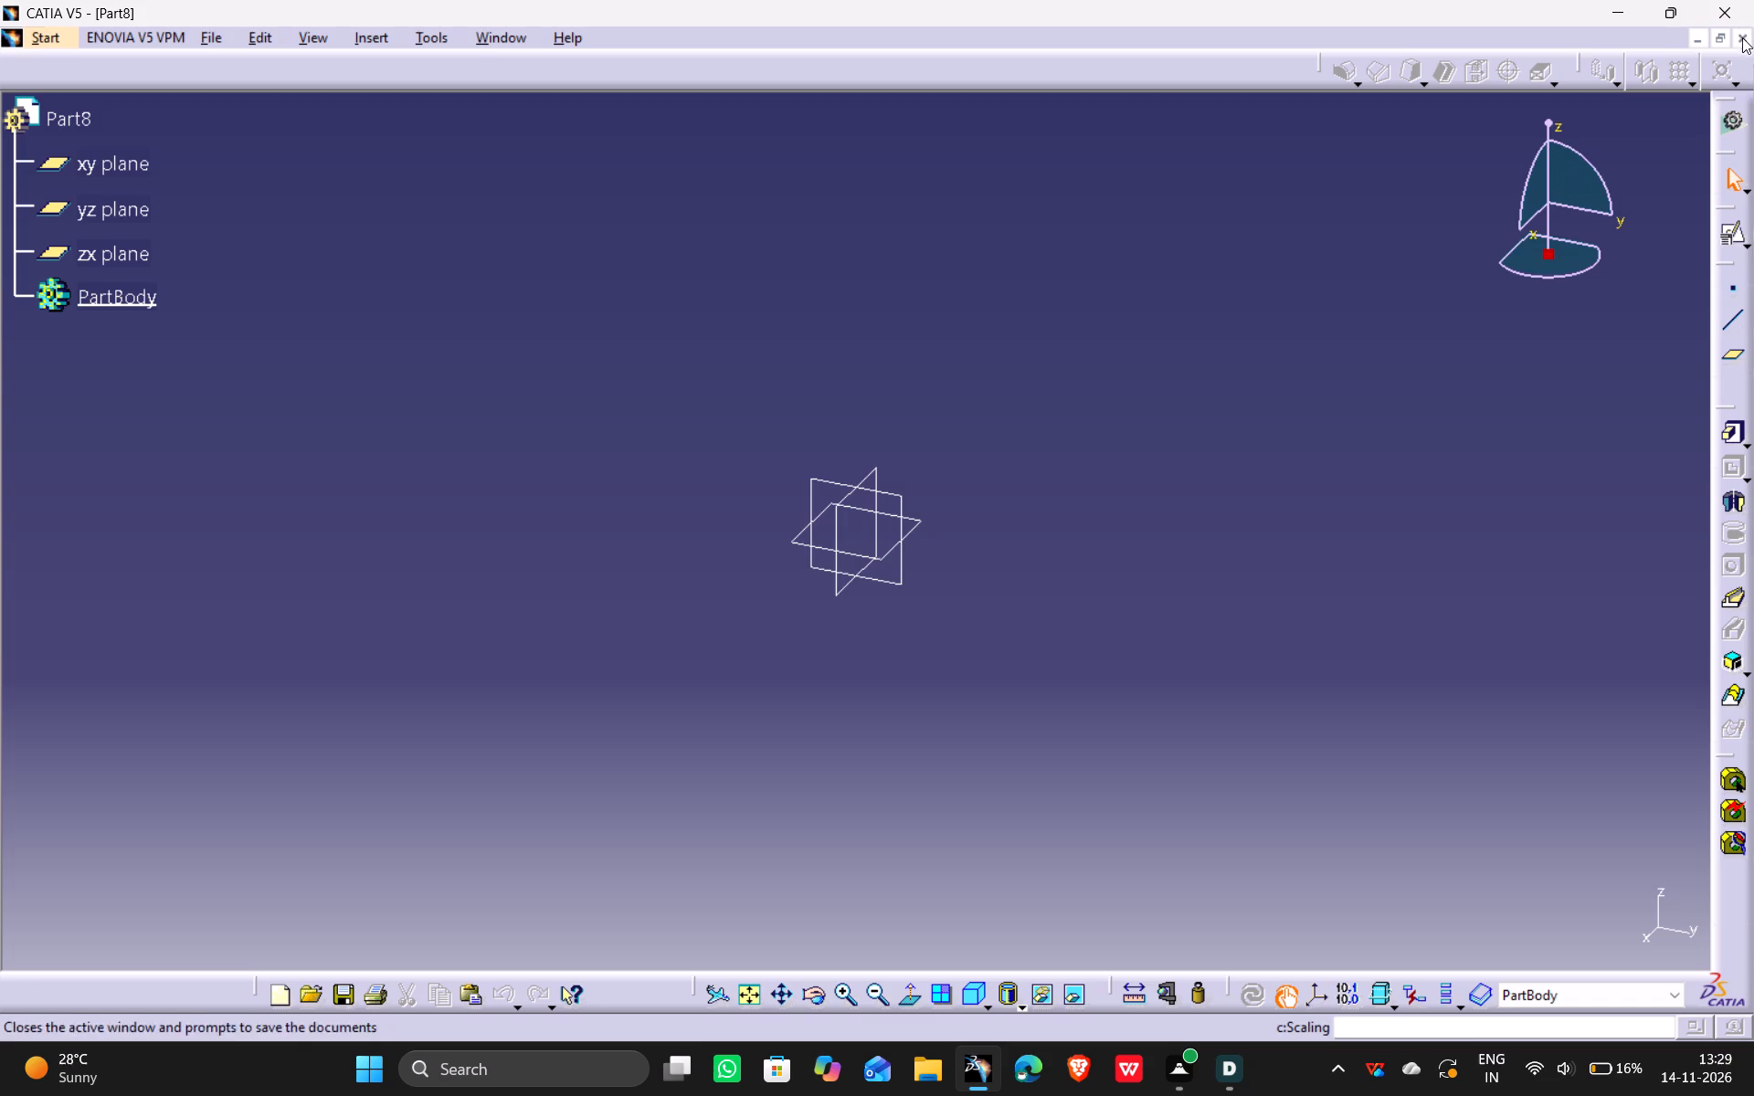
Create a new empty product in the Assembly Design workbench.
left_click(51, 33)
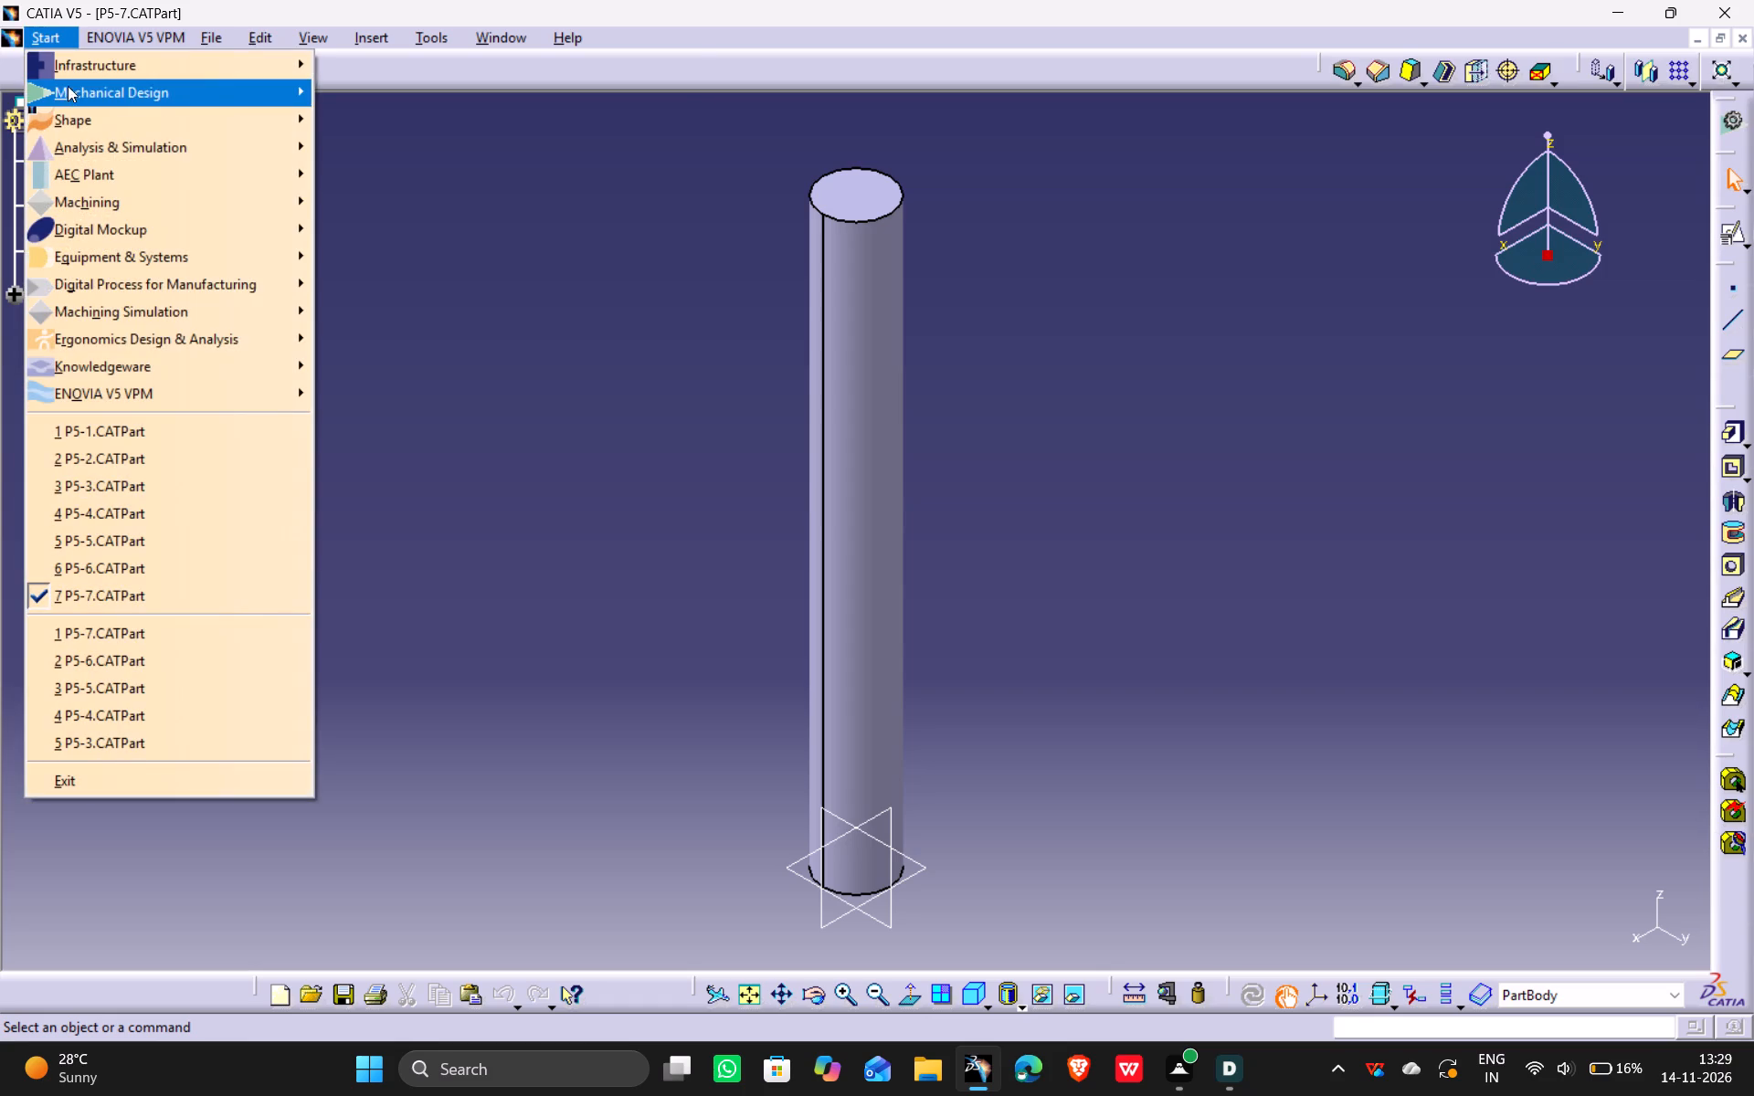
left_click(74, 103)
left_click(363, 118)
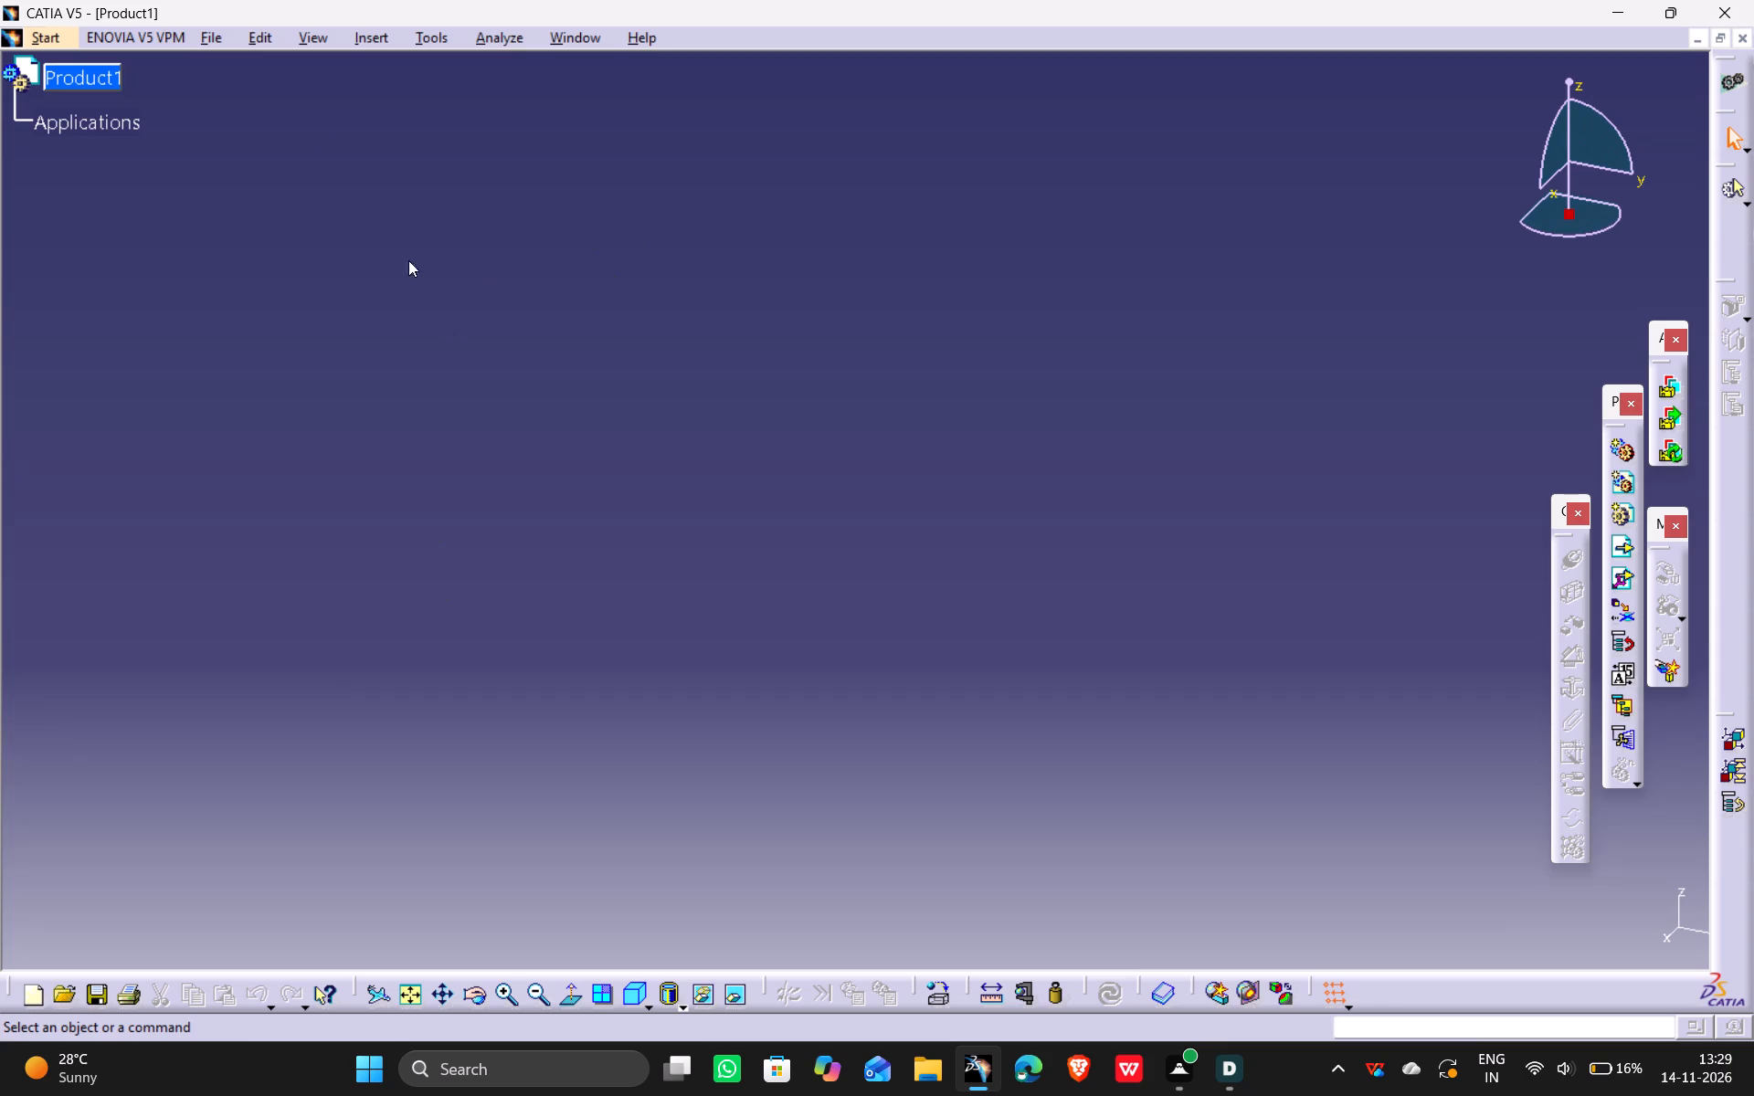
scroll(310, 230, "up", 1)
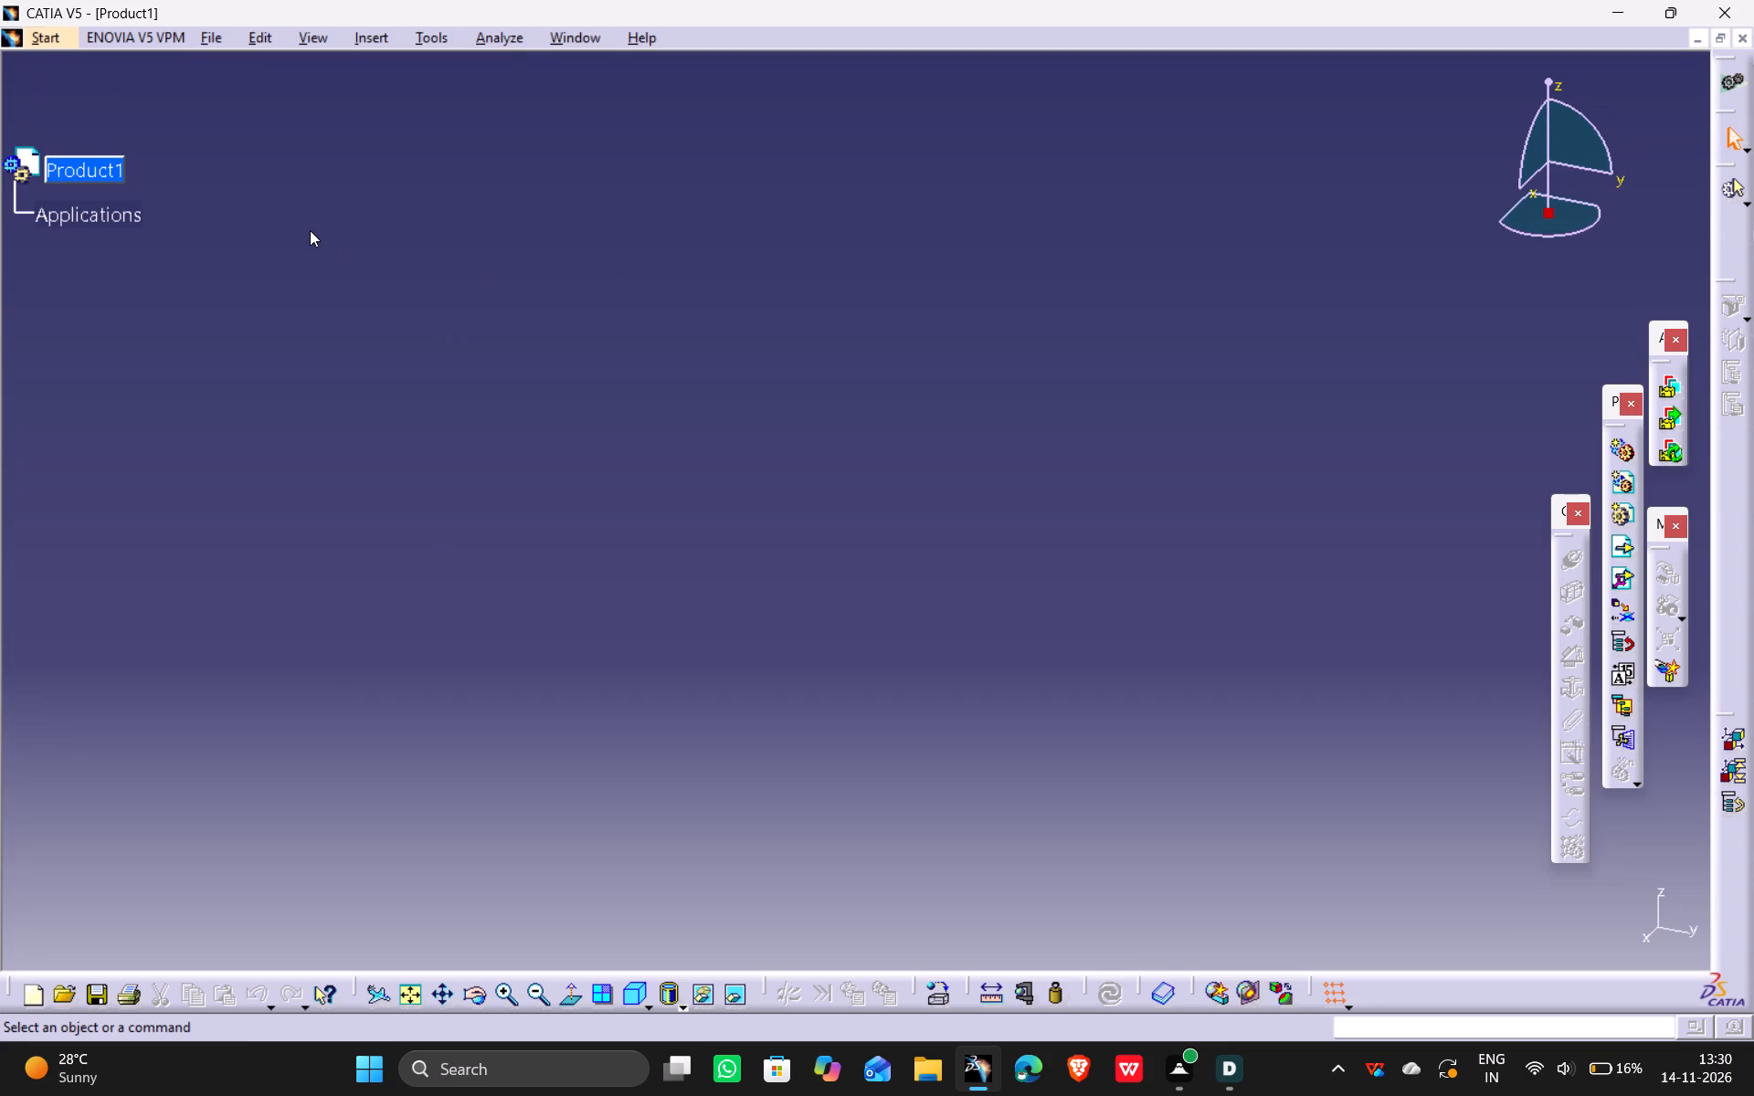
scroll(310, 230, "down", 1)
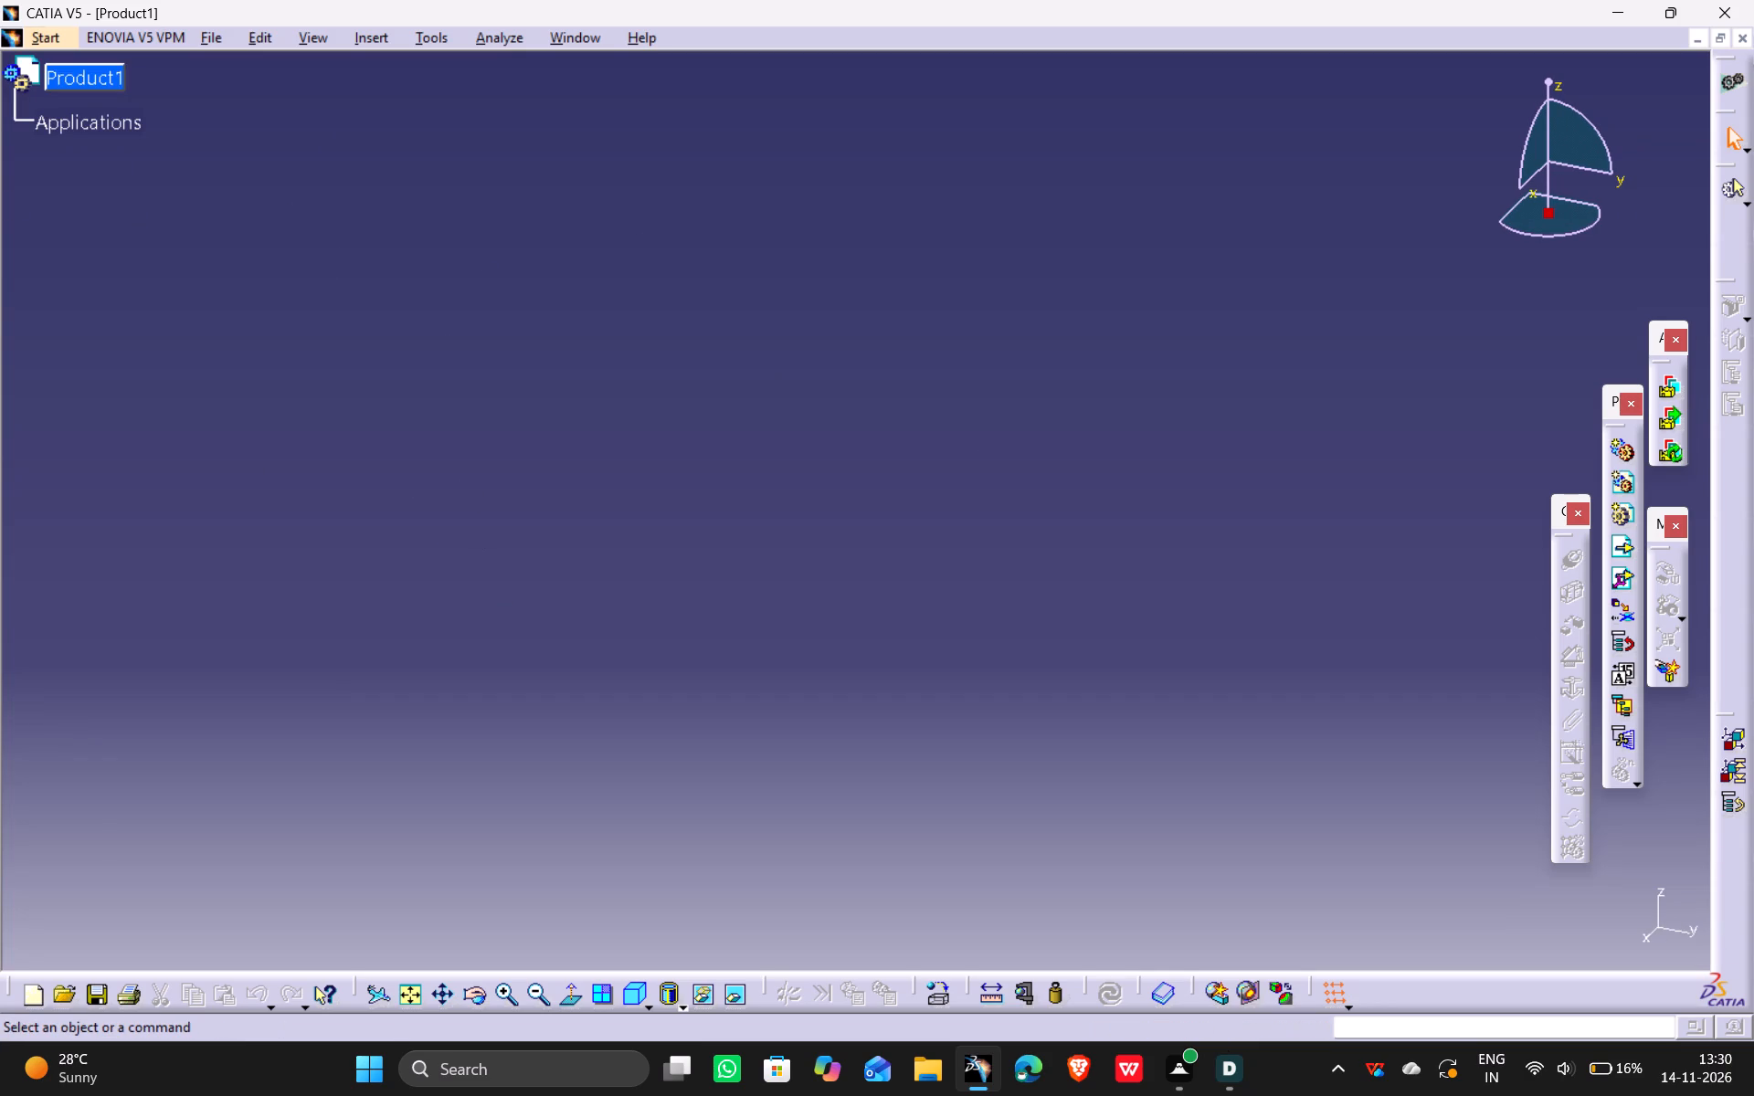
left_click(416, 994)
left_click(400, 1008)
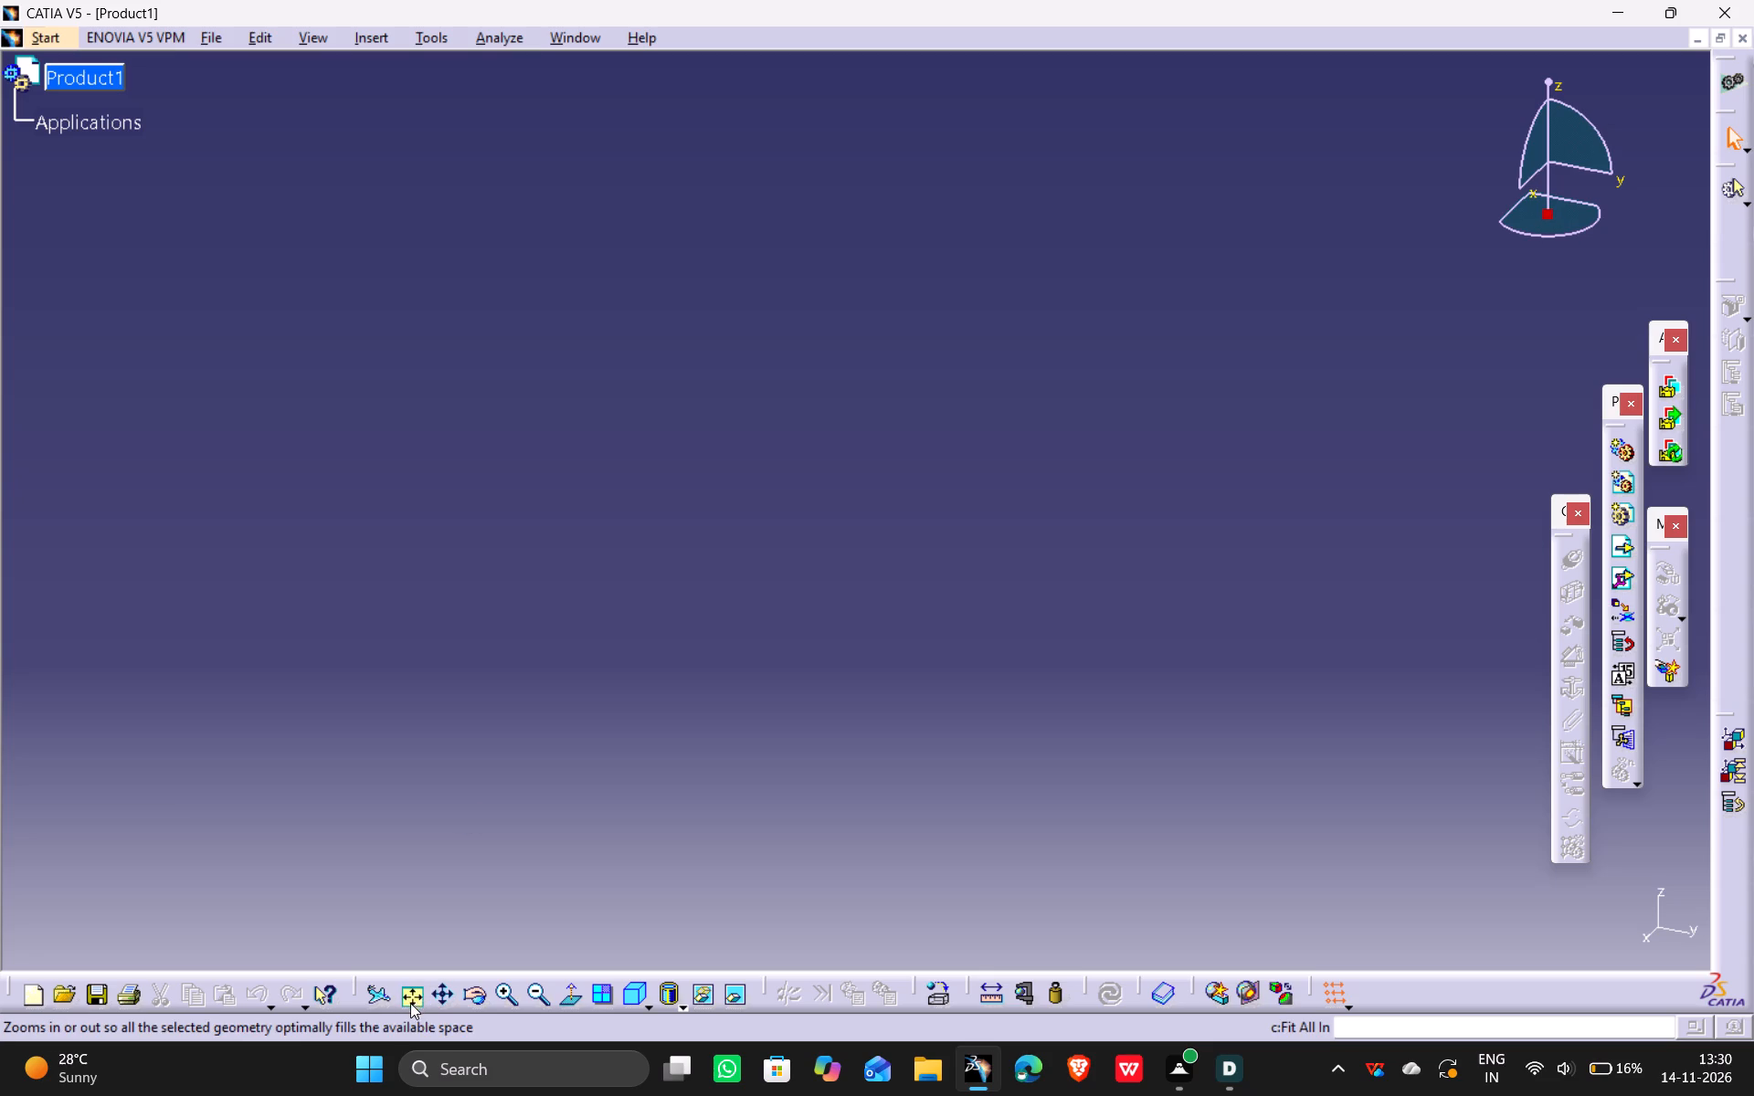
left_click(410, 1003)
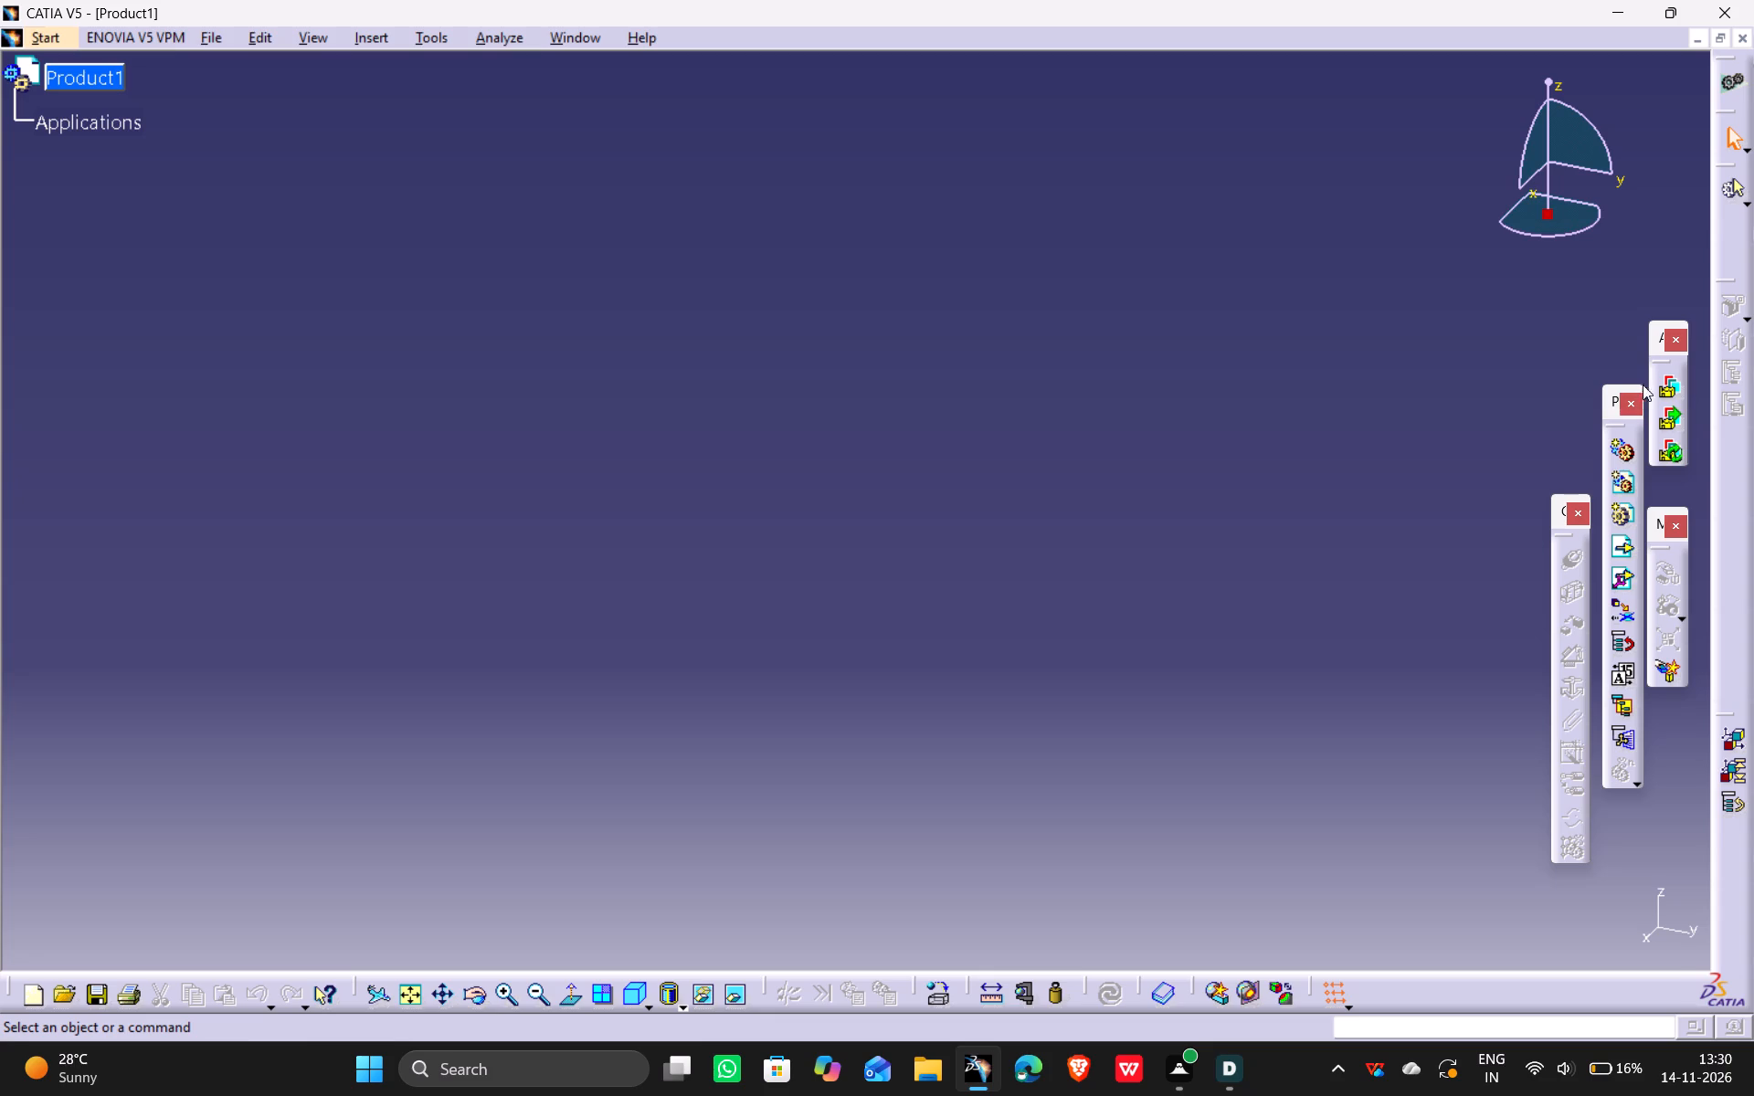
Insert the existing parts P5-1 through P5-7 from the Documents folder together as components of Product1.
left_click(365, 39)
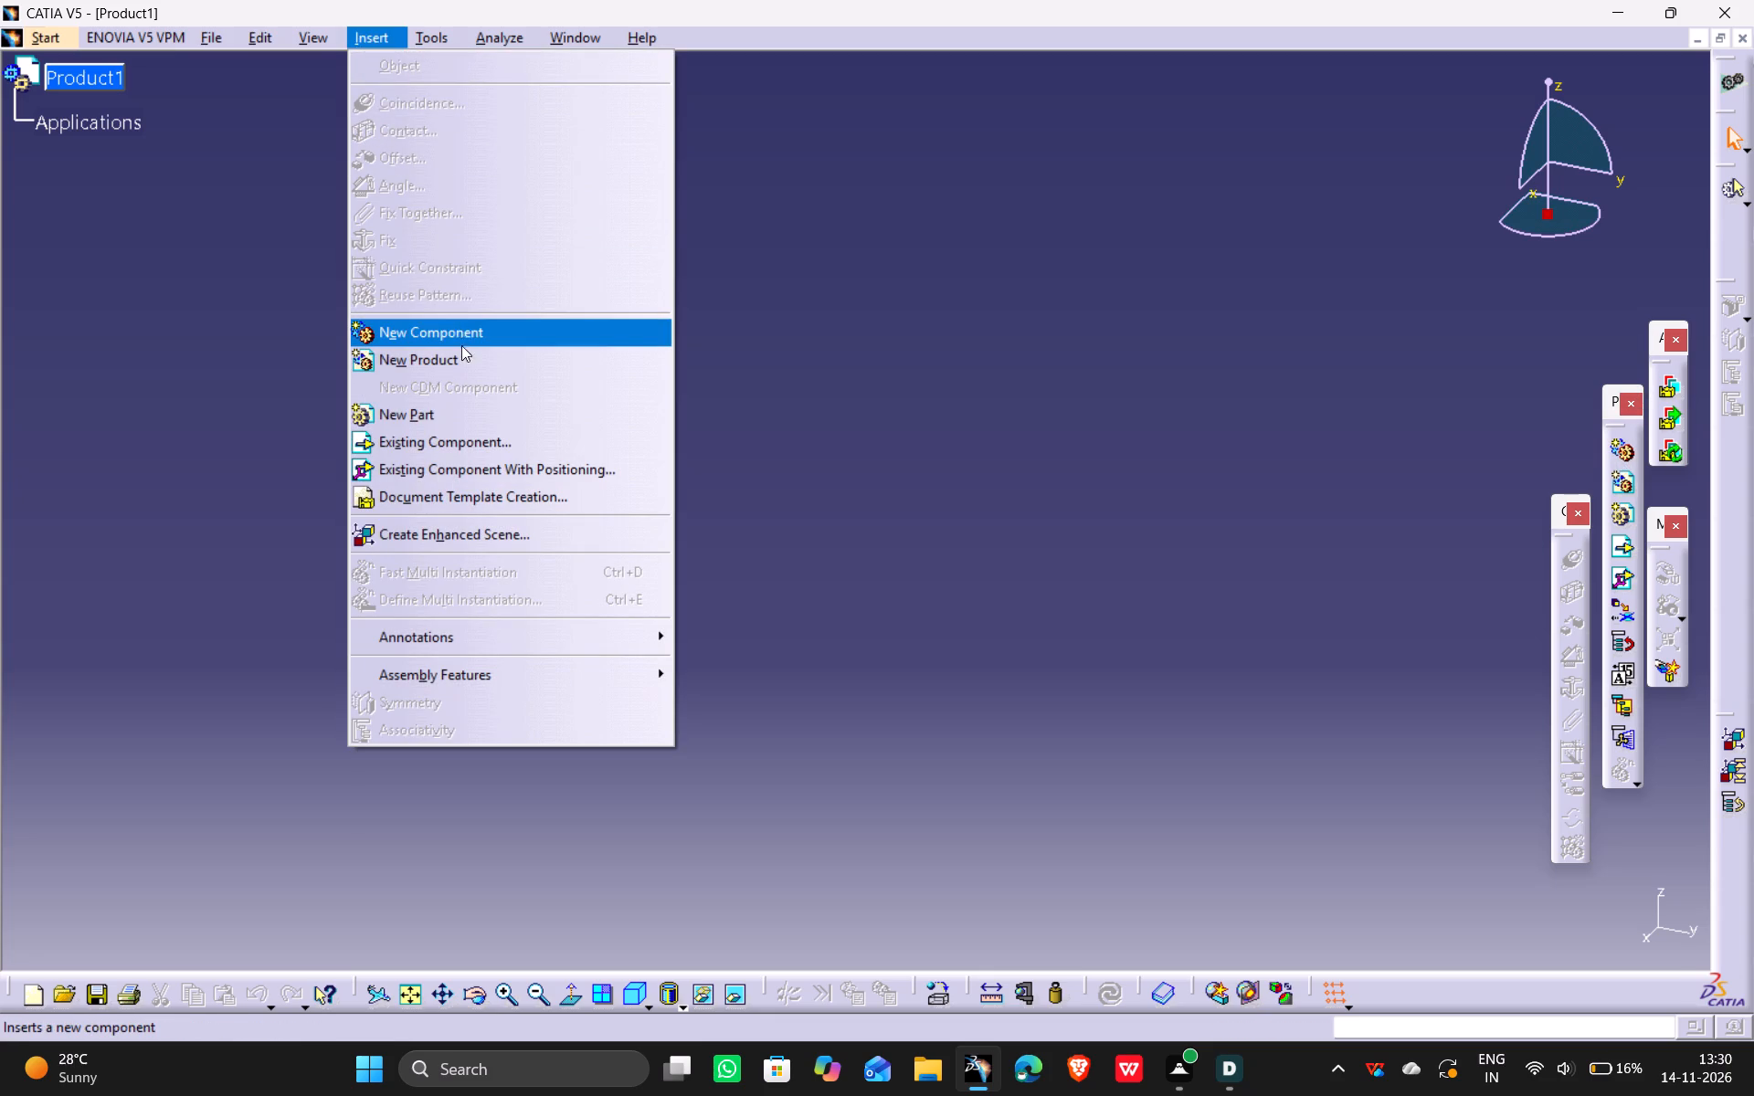
left_click(451, 439)
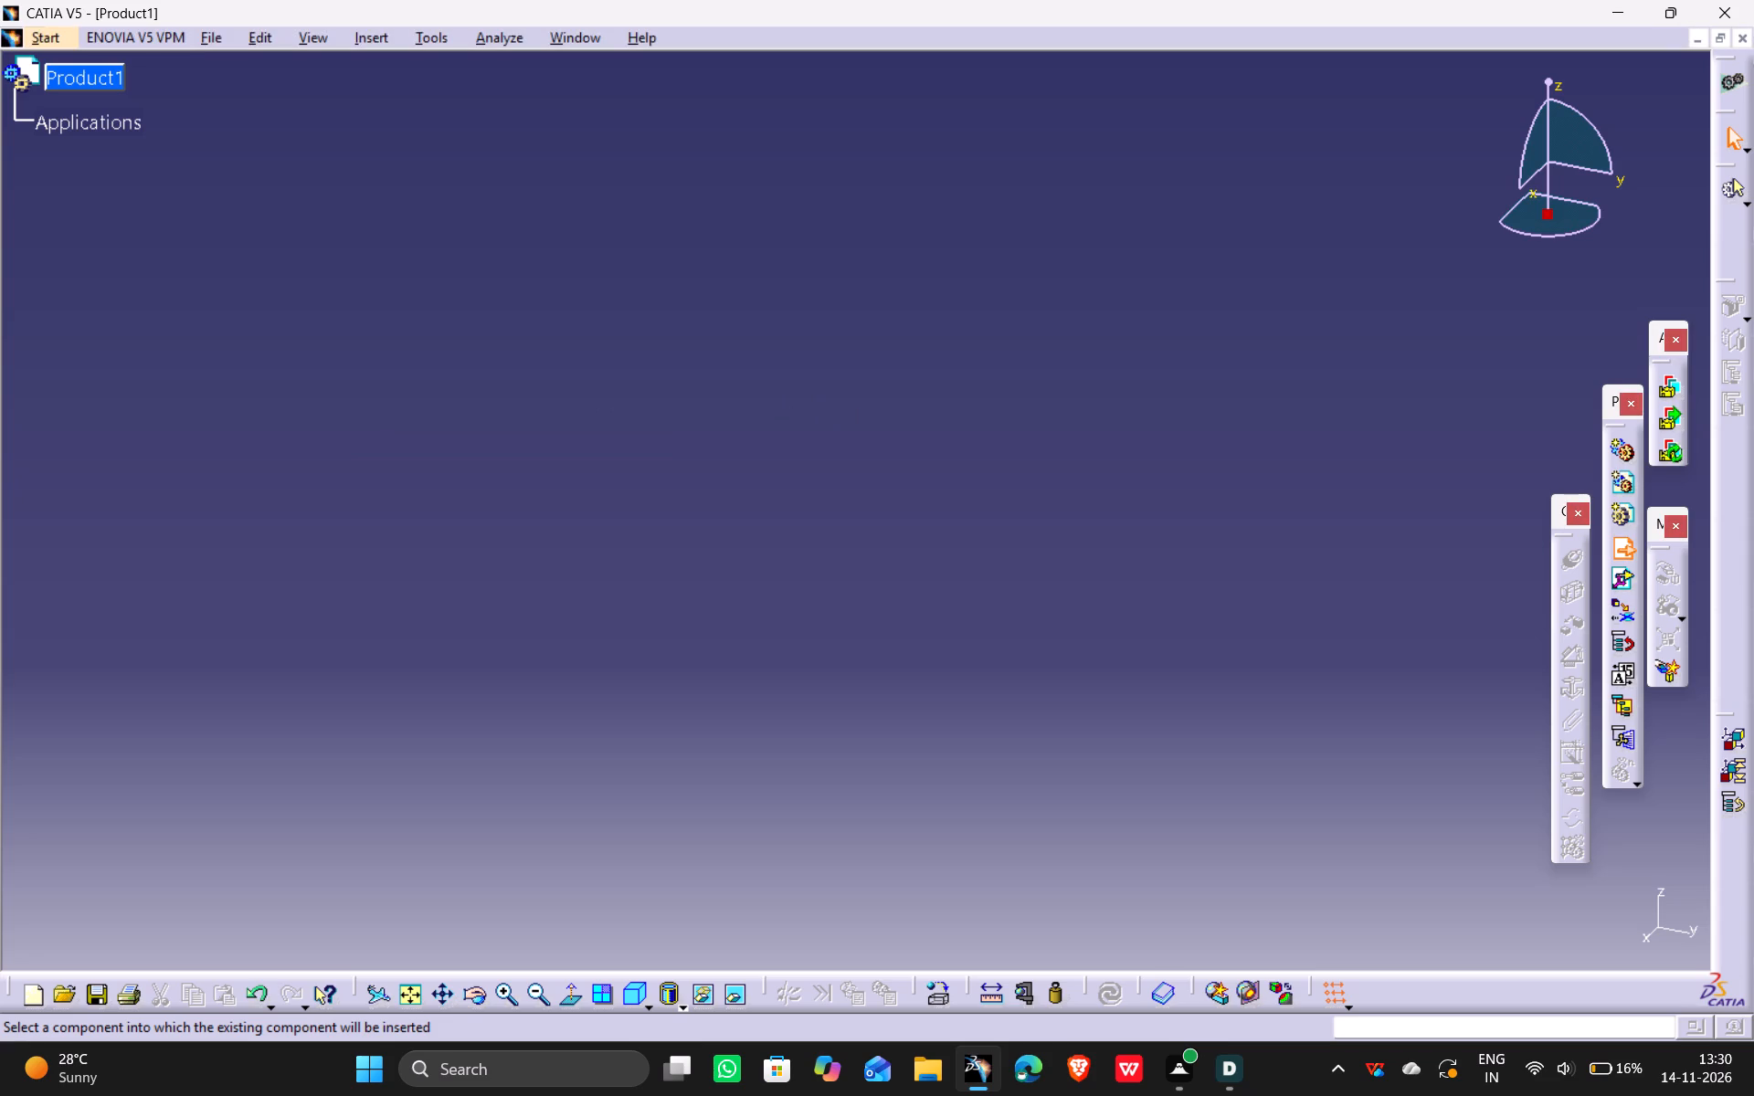
left_click(88, 89)
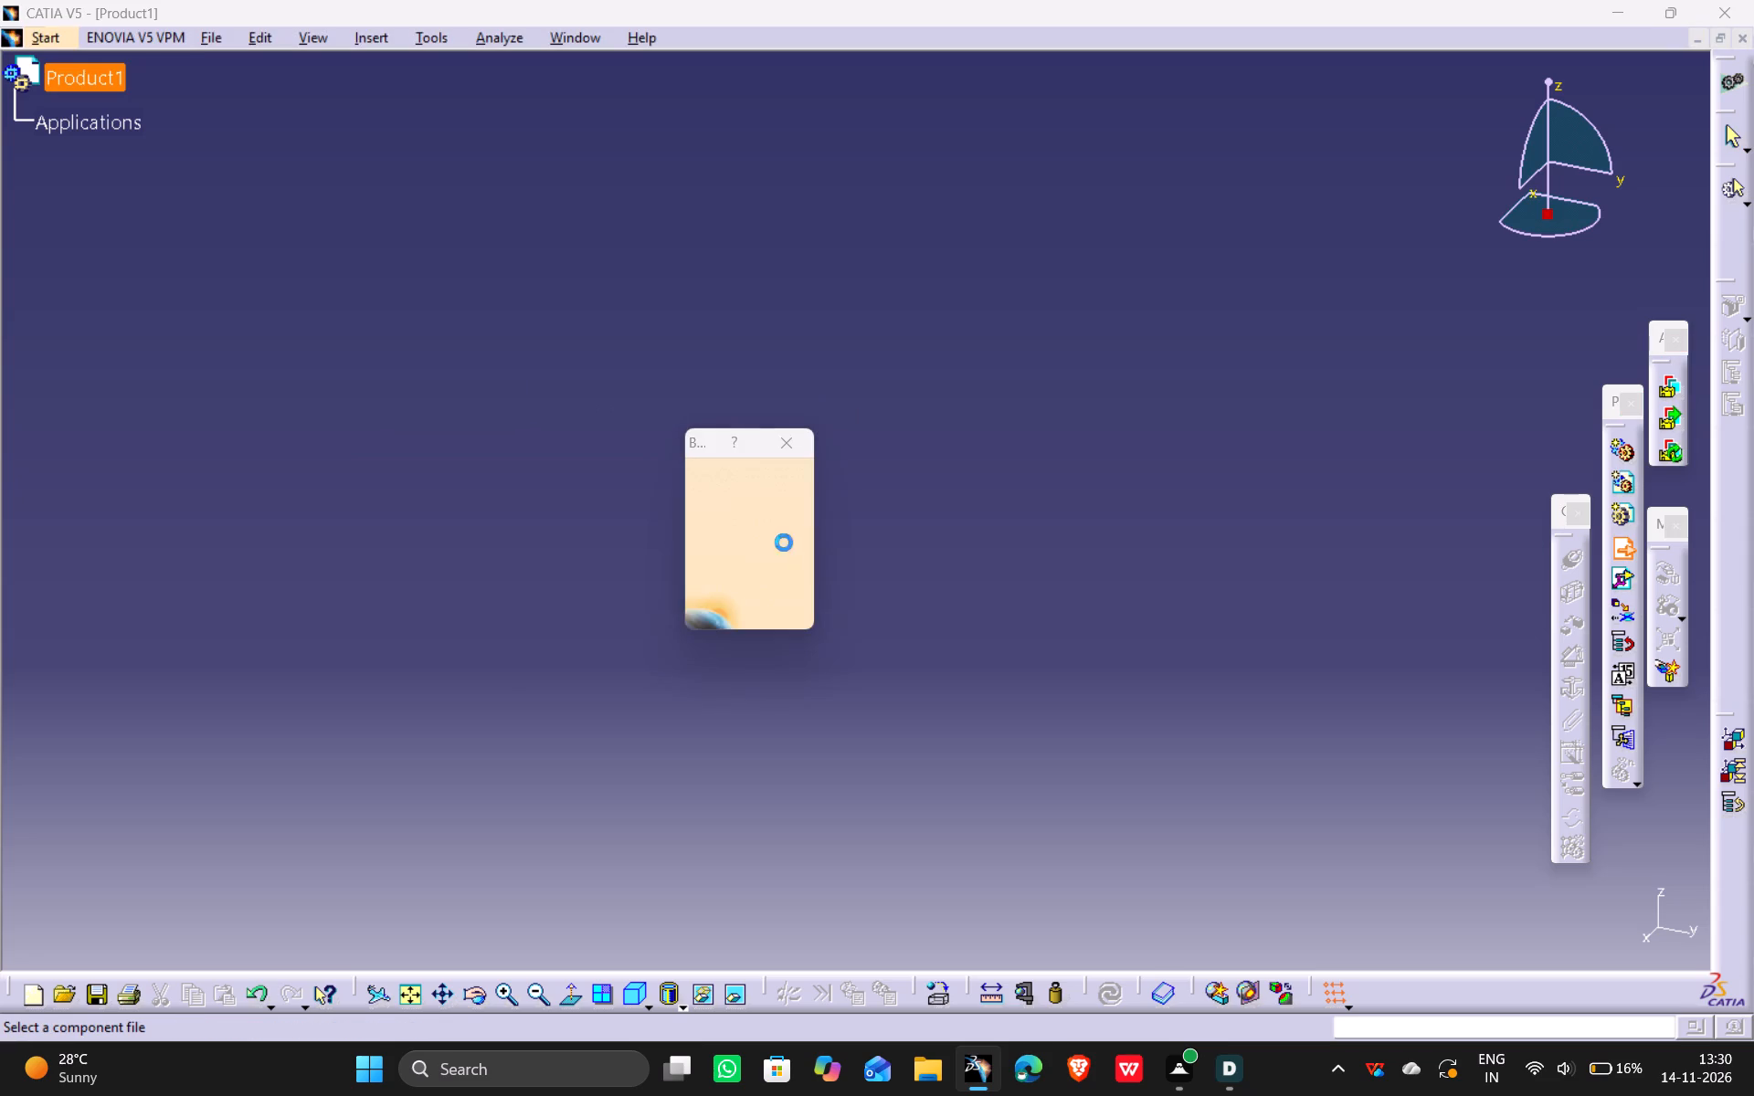
scroll(758, 514, "down", 7)
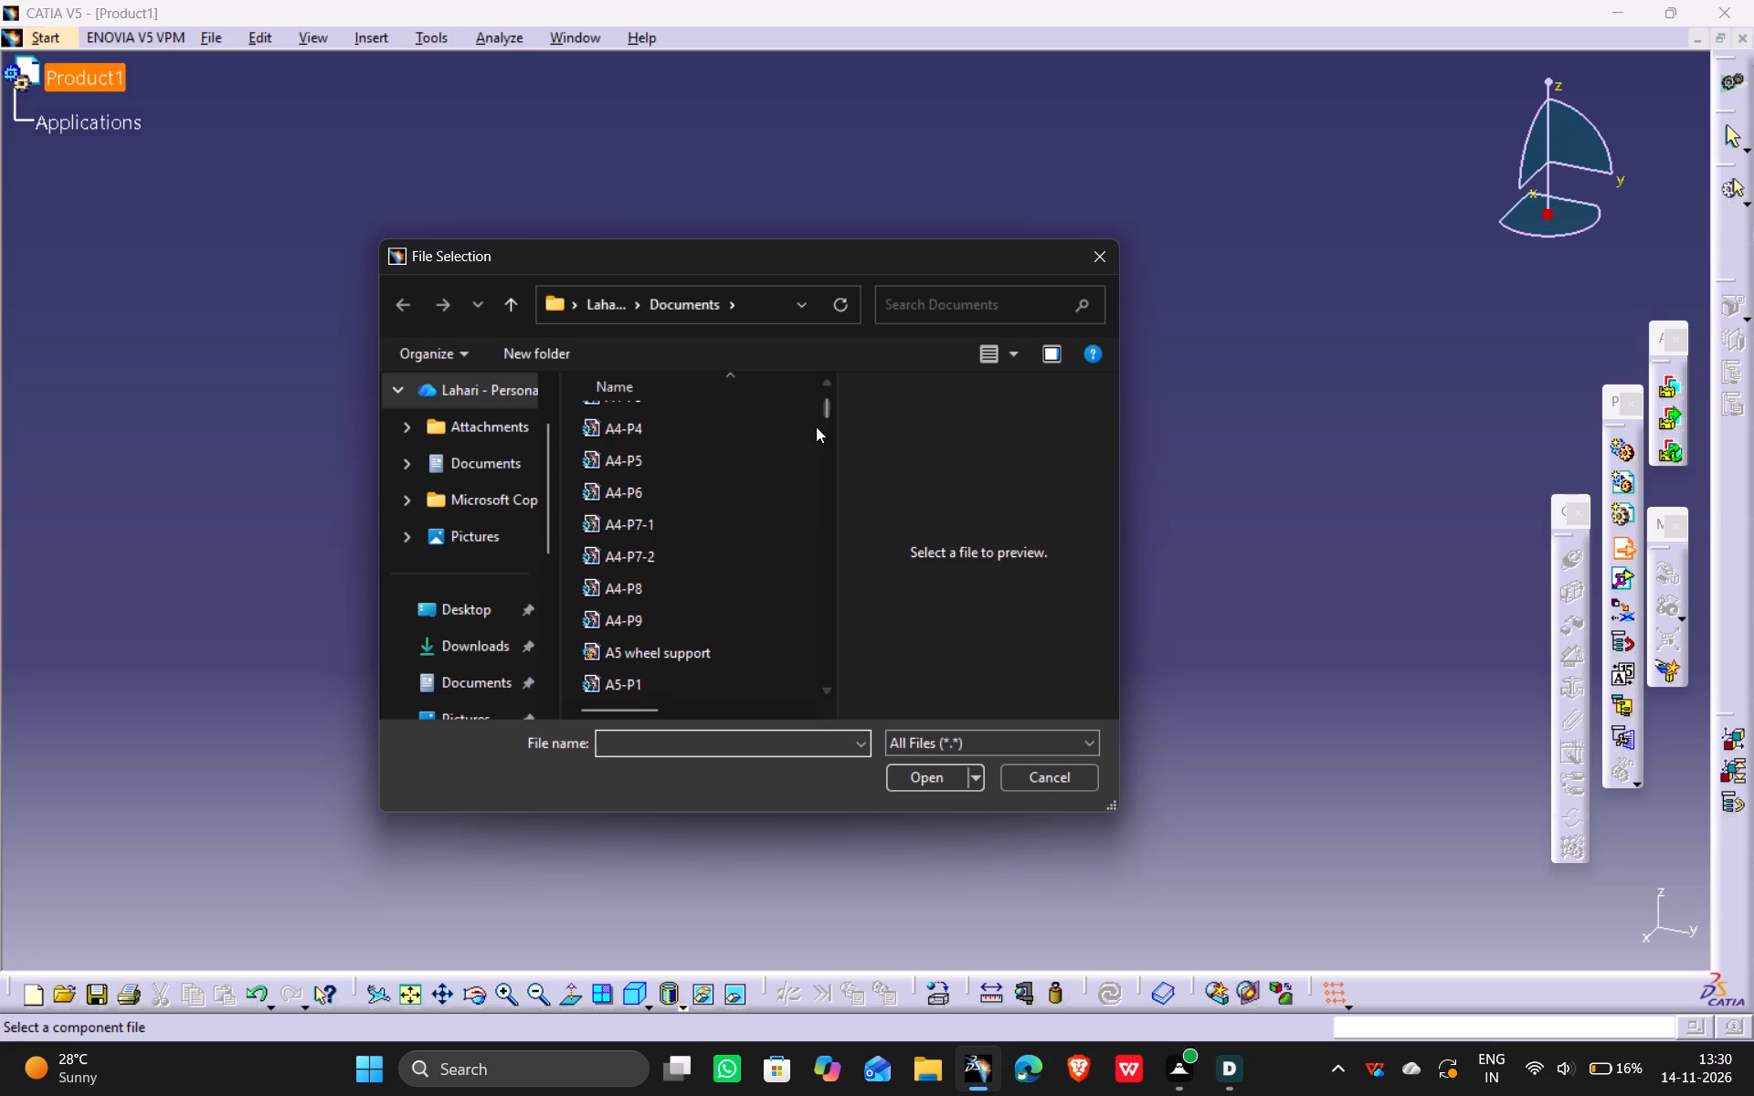
left_click_drag(828, 407, 829, 532)
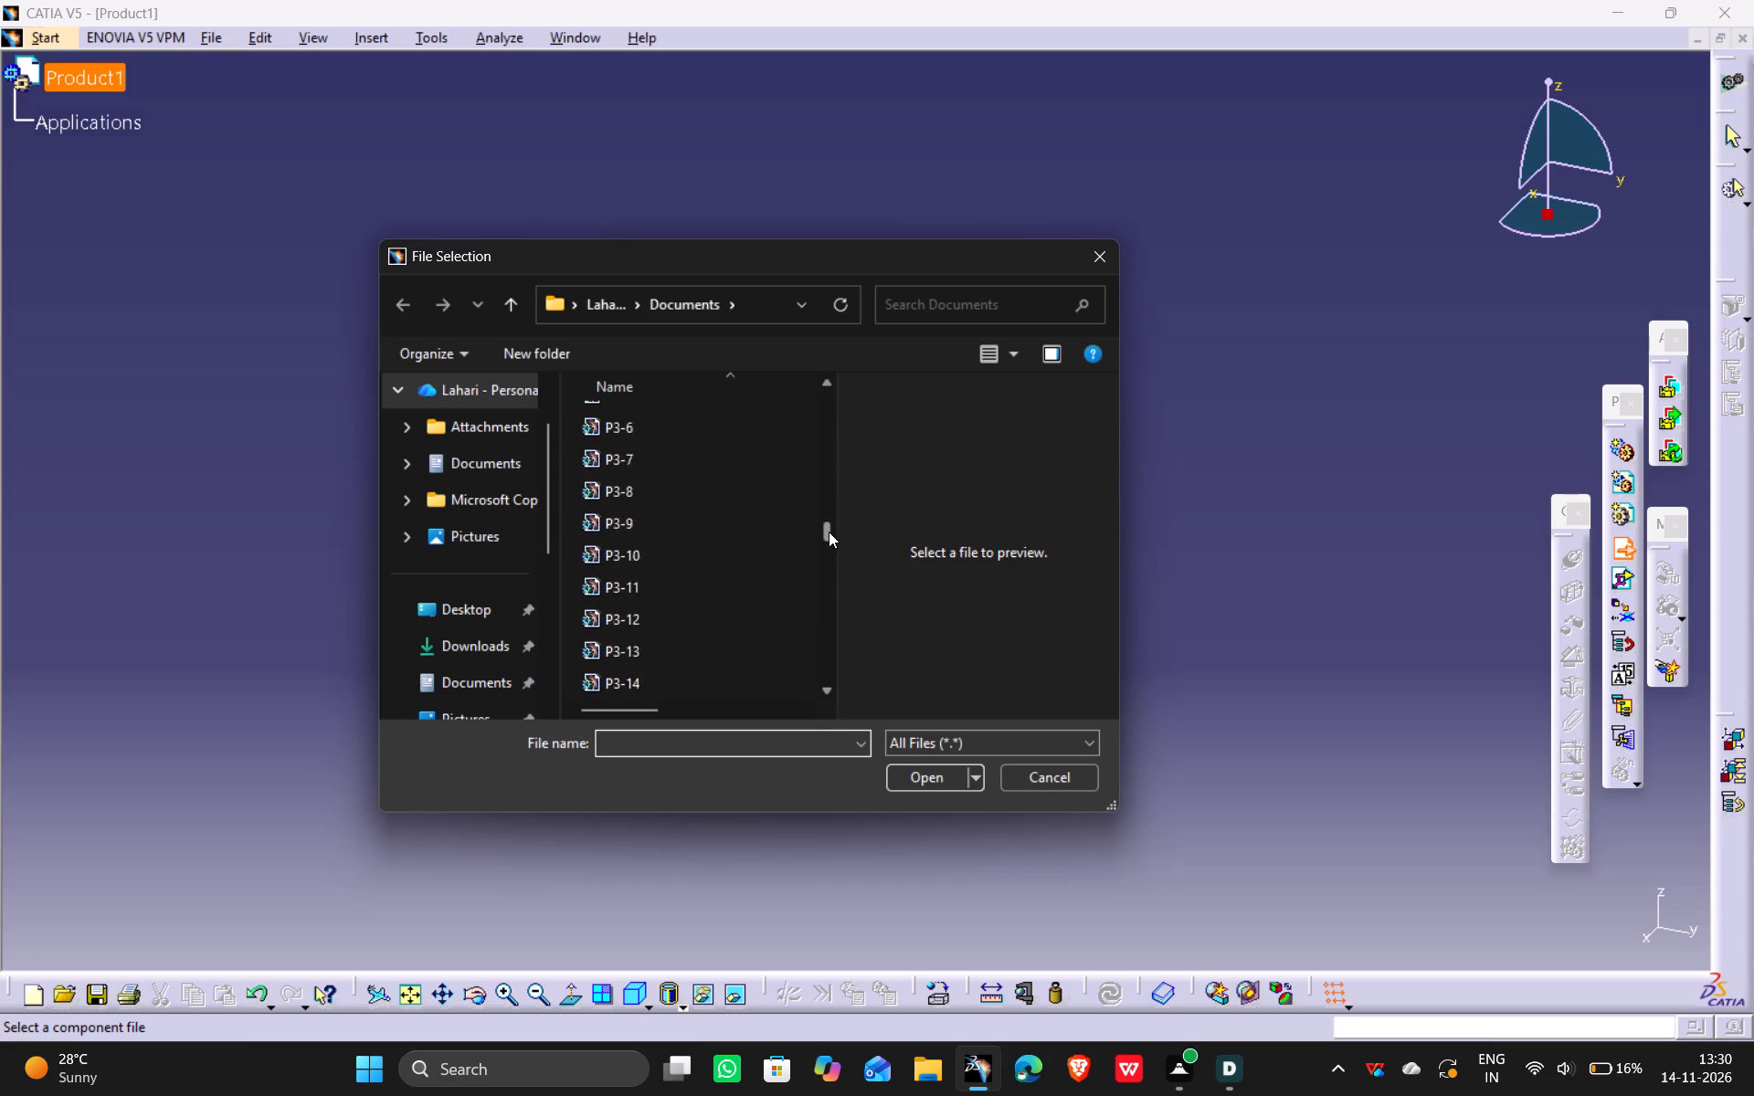
left_click_drag(829, 532, 832, 559)
scroll(714, 462, "up", 3)
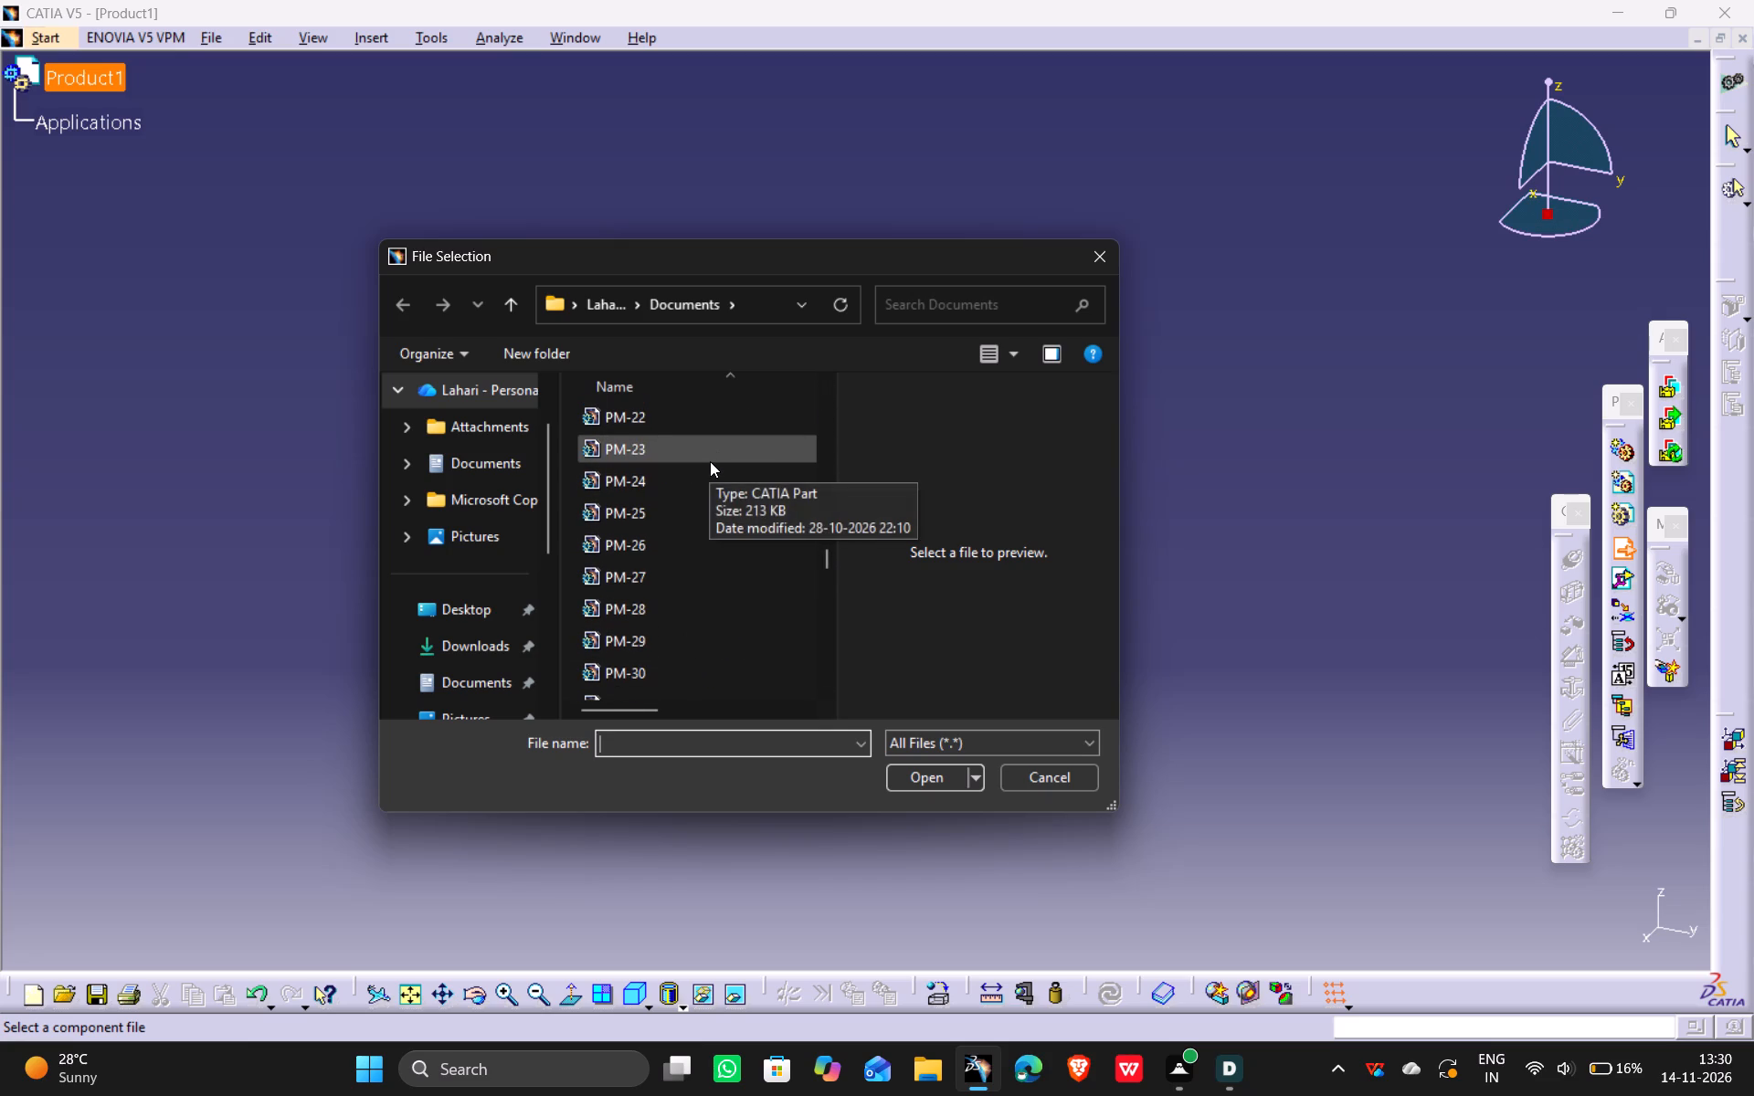
scroll(710, 461, "up", 11)
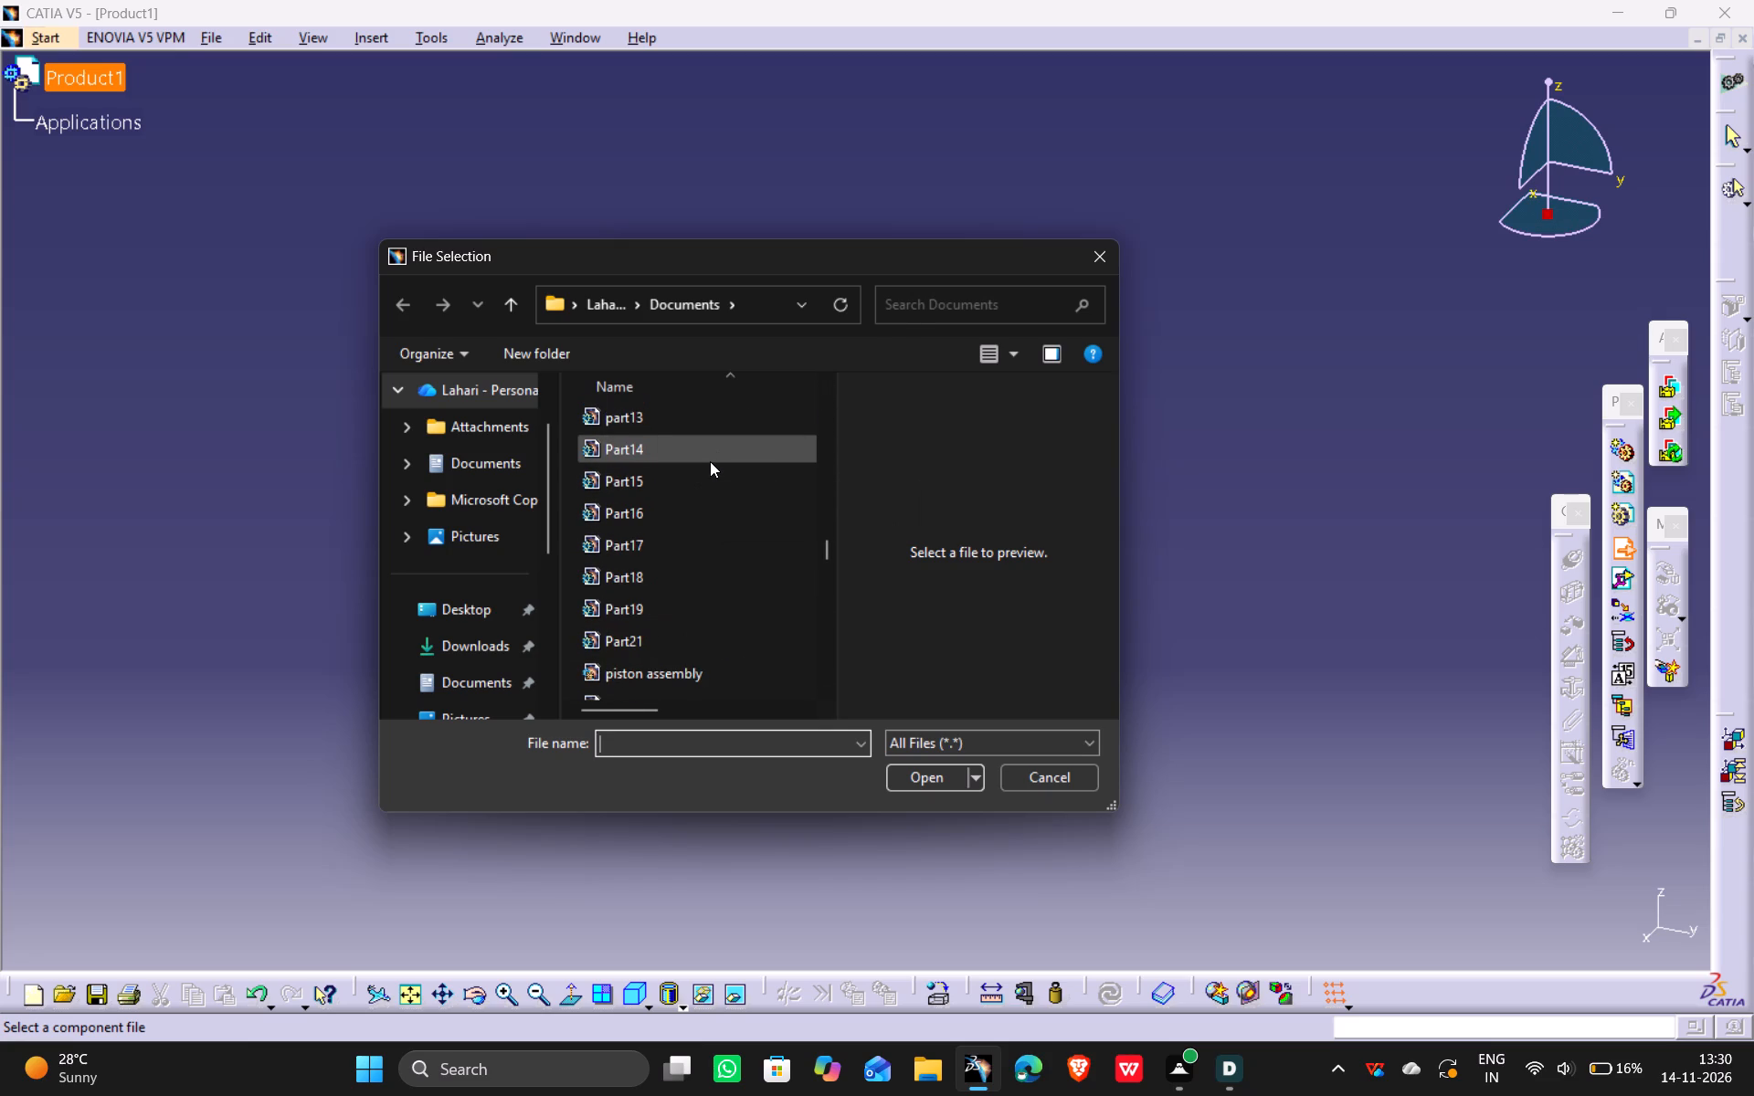
scroll(710, 461, "up", 12)
scroll(707, 458, "down", 2)
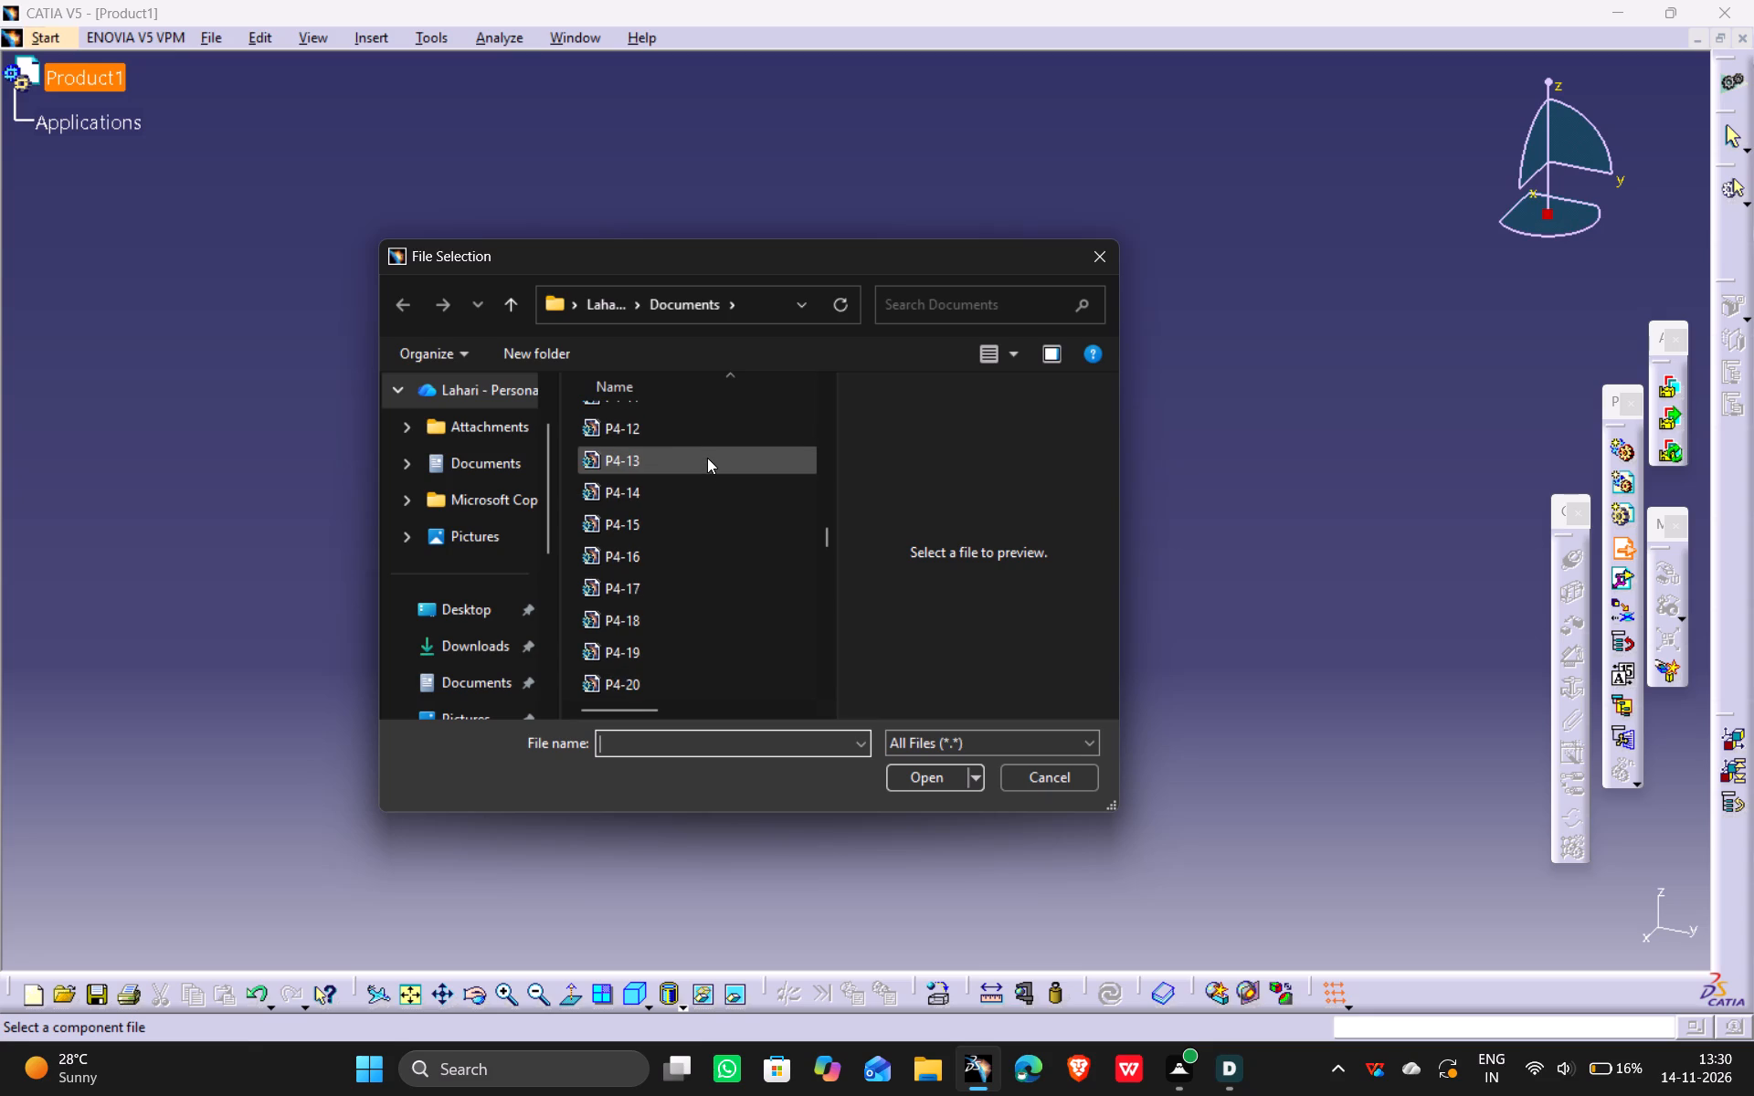
scroll(704, 462, "down", 3)
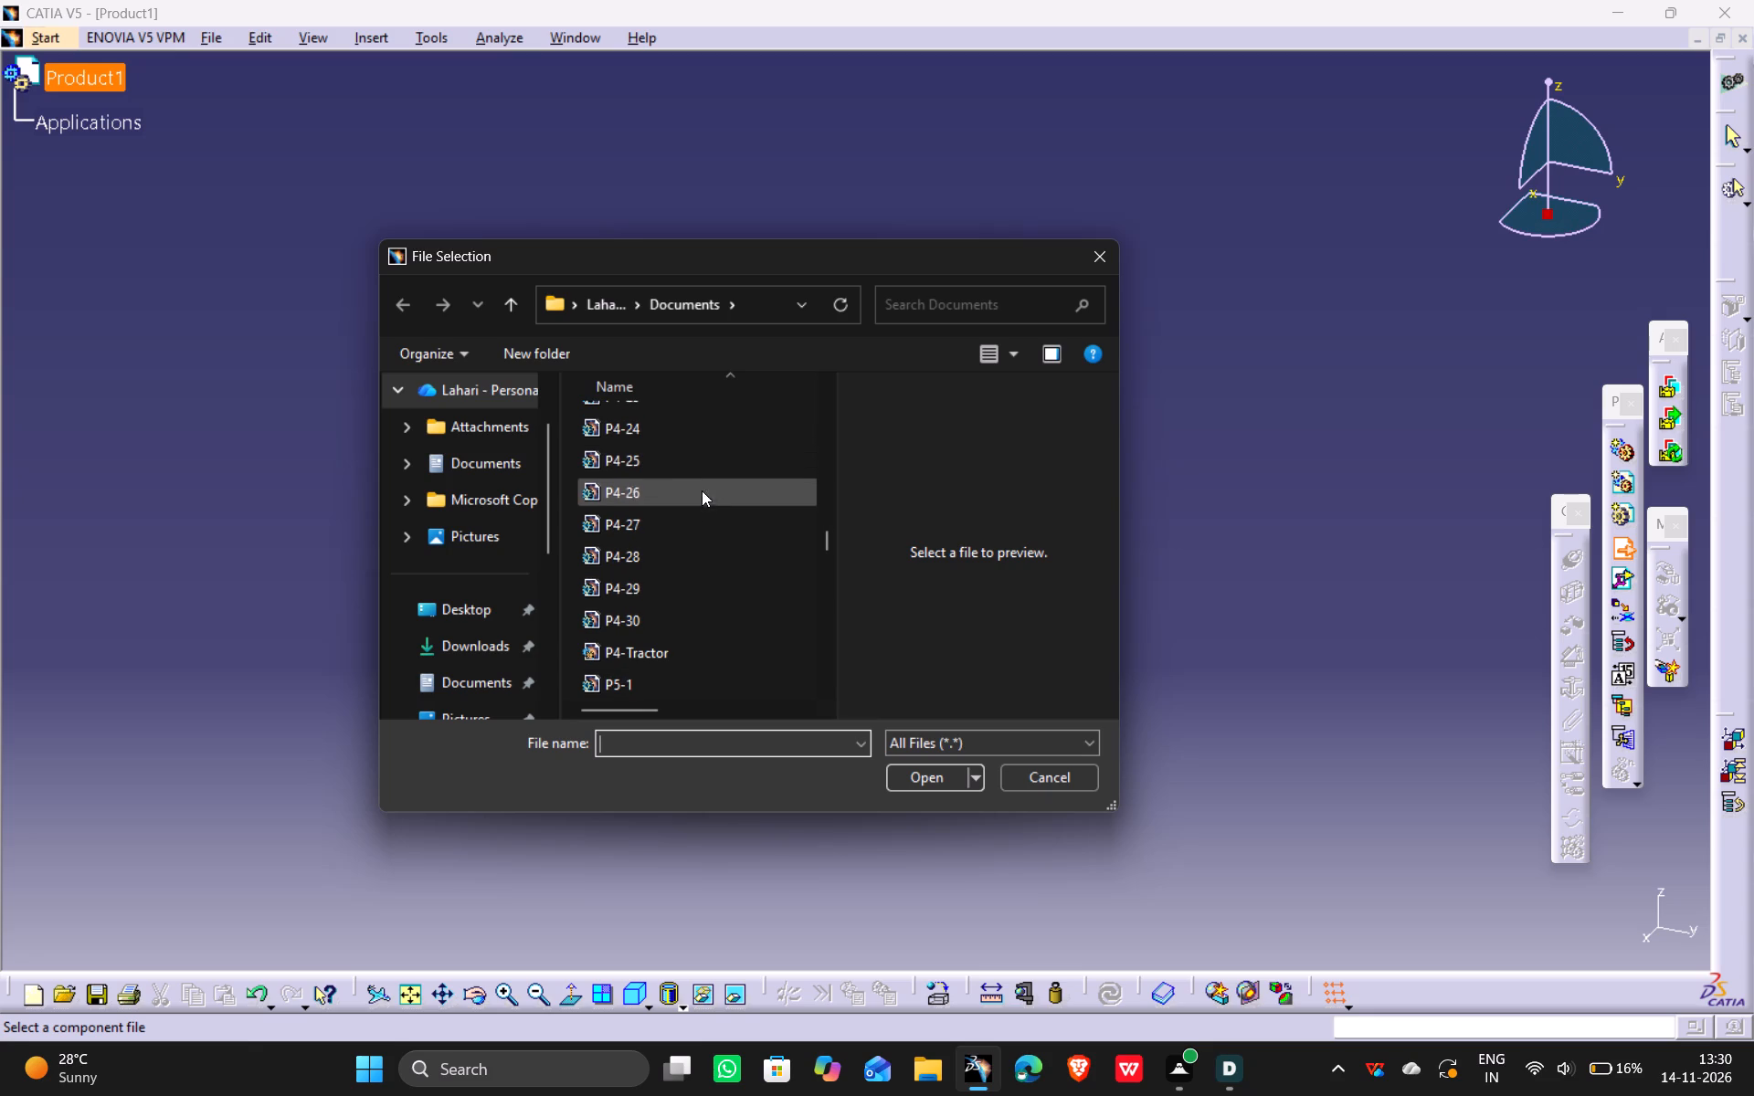
scroll(634, 616, "down", 3)
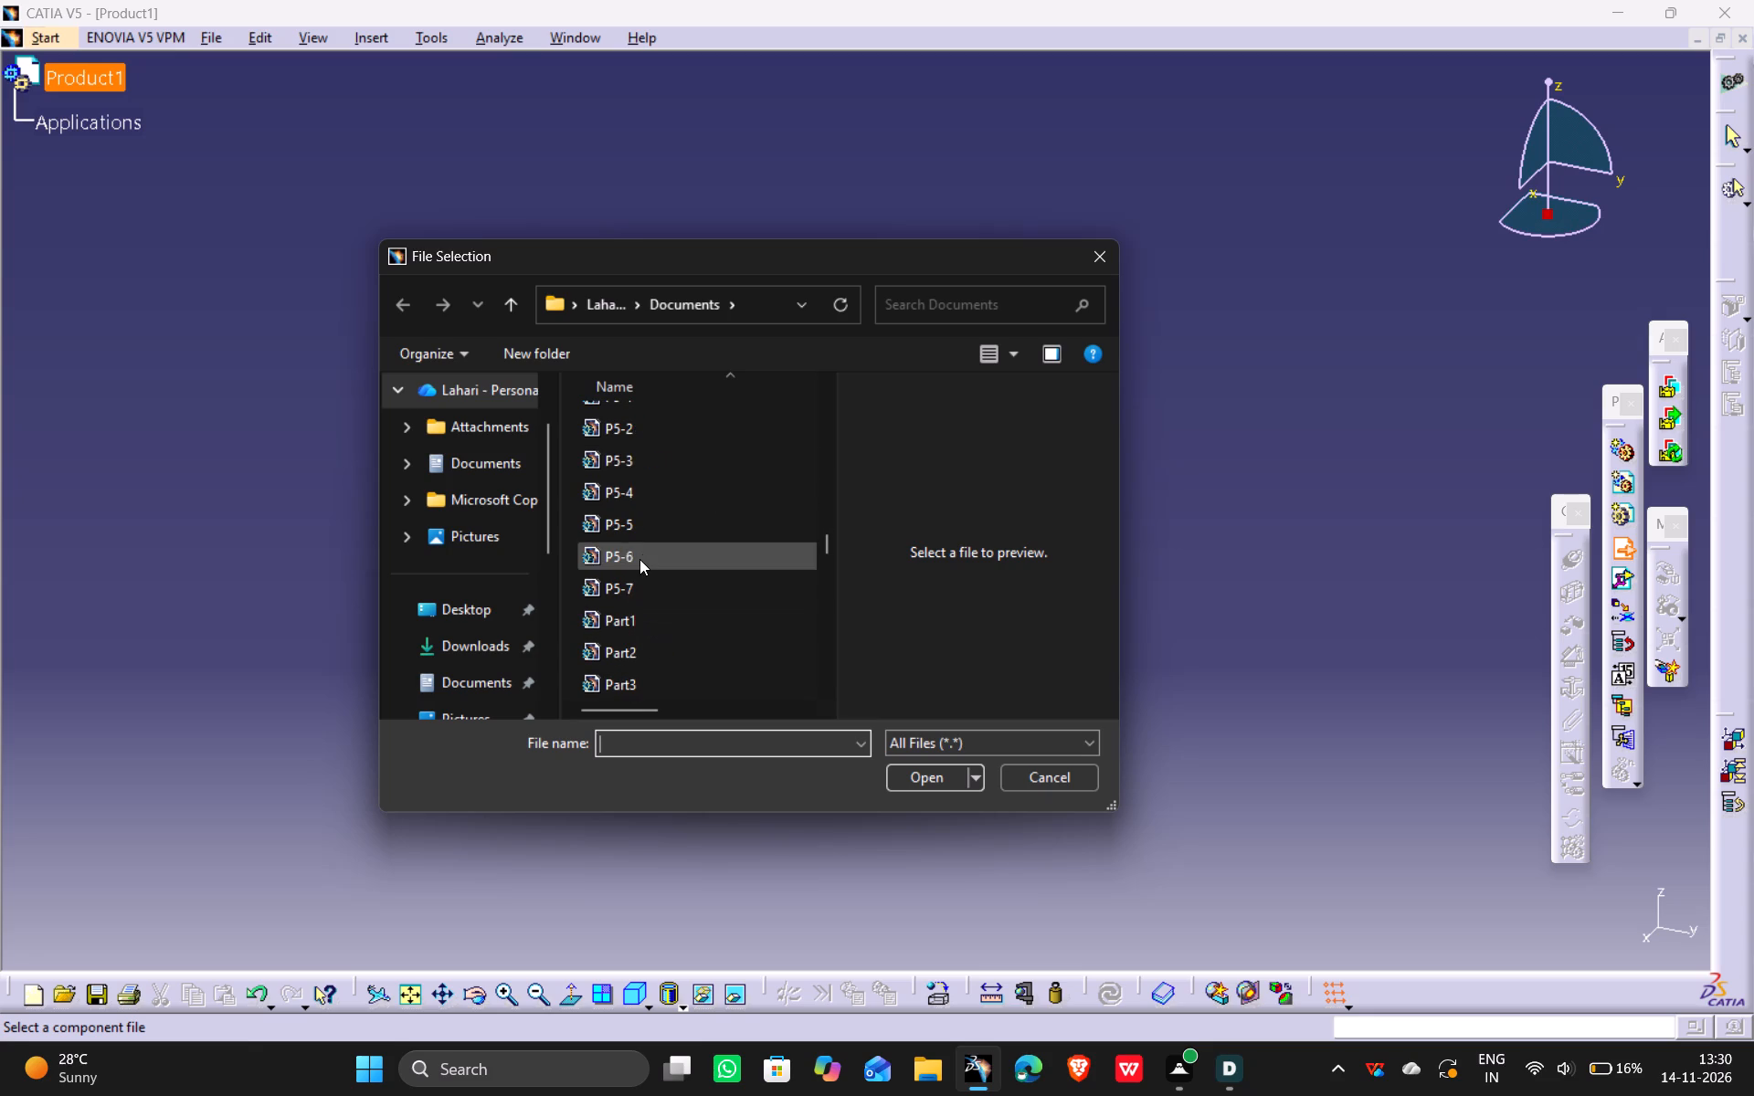
left_click(654, 410)
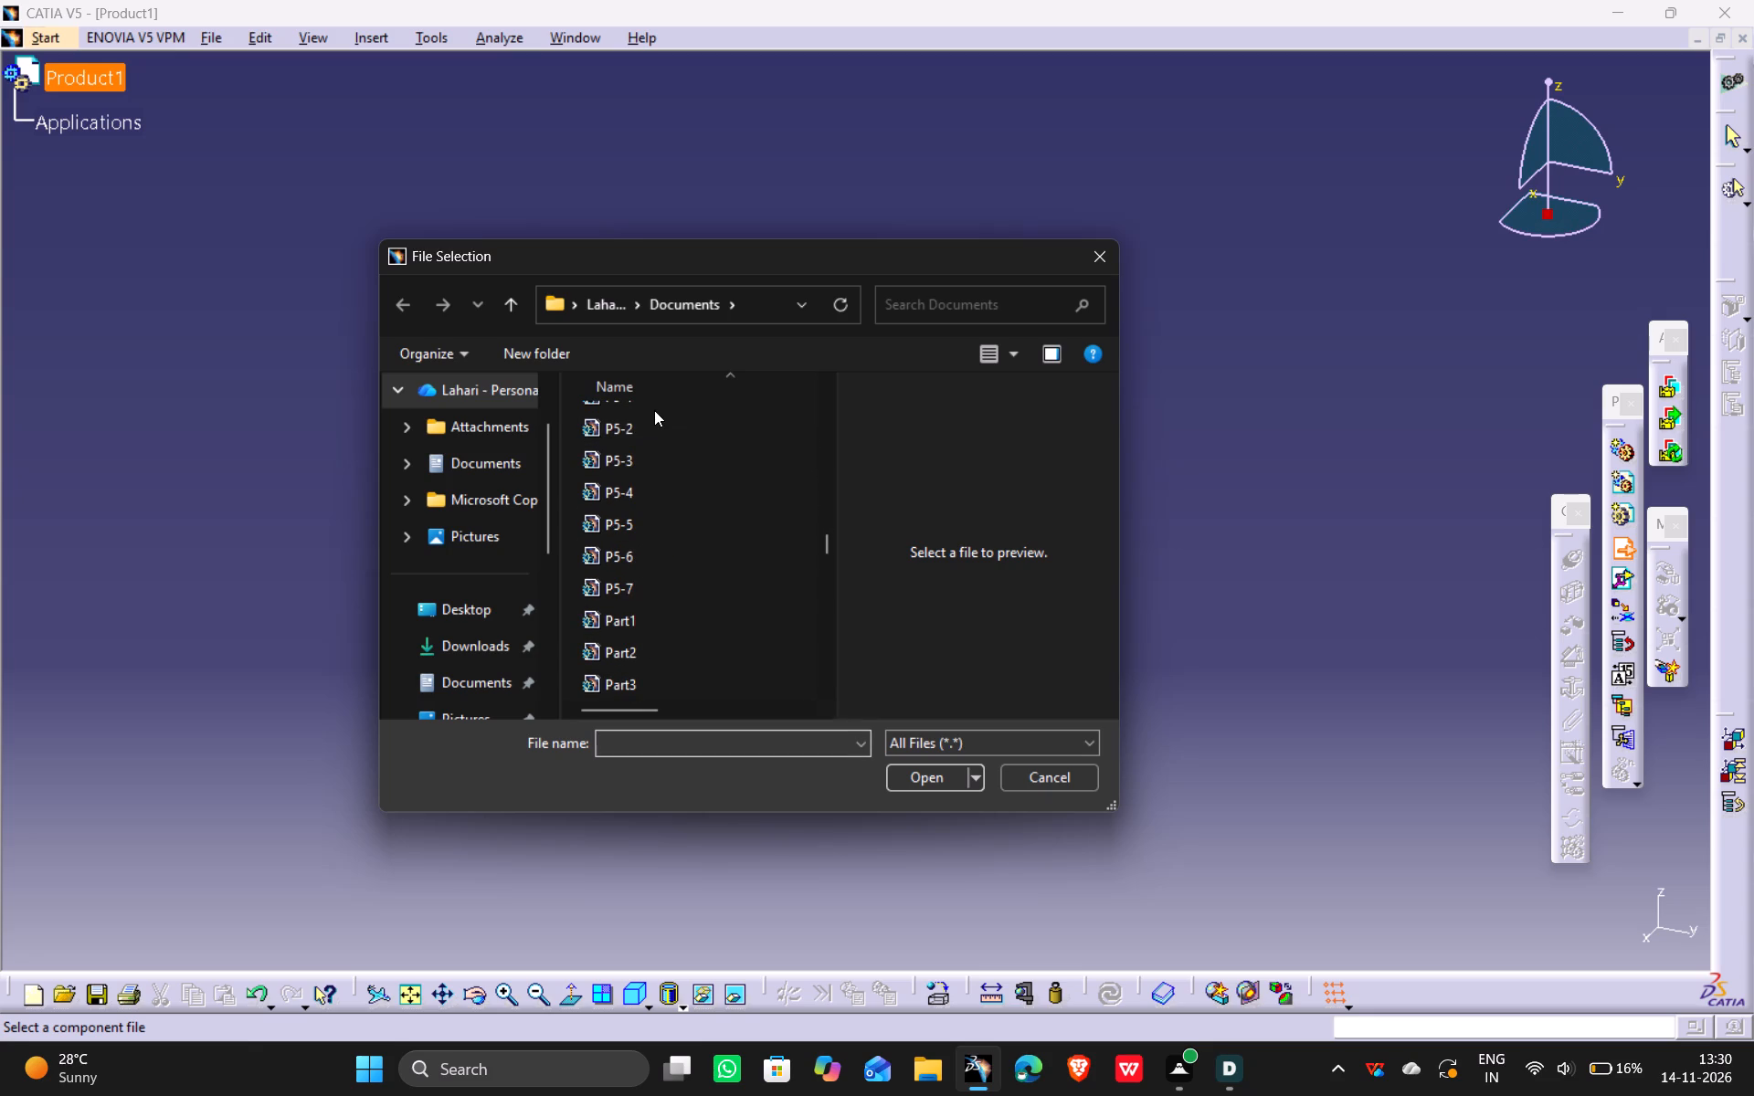
left_click(628, 407)
left_click(645, 458, "ctrl")
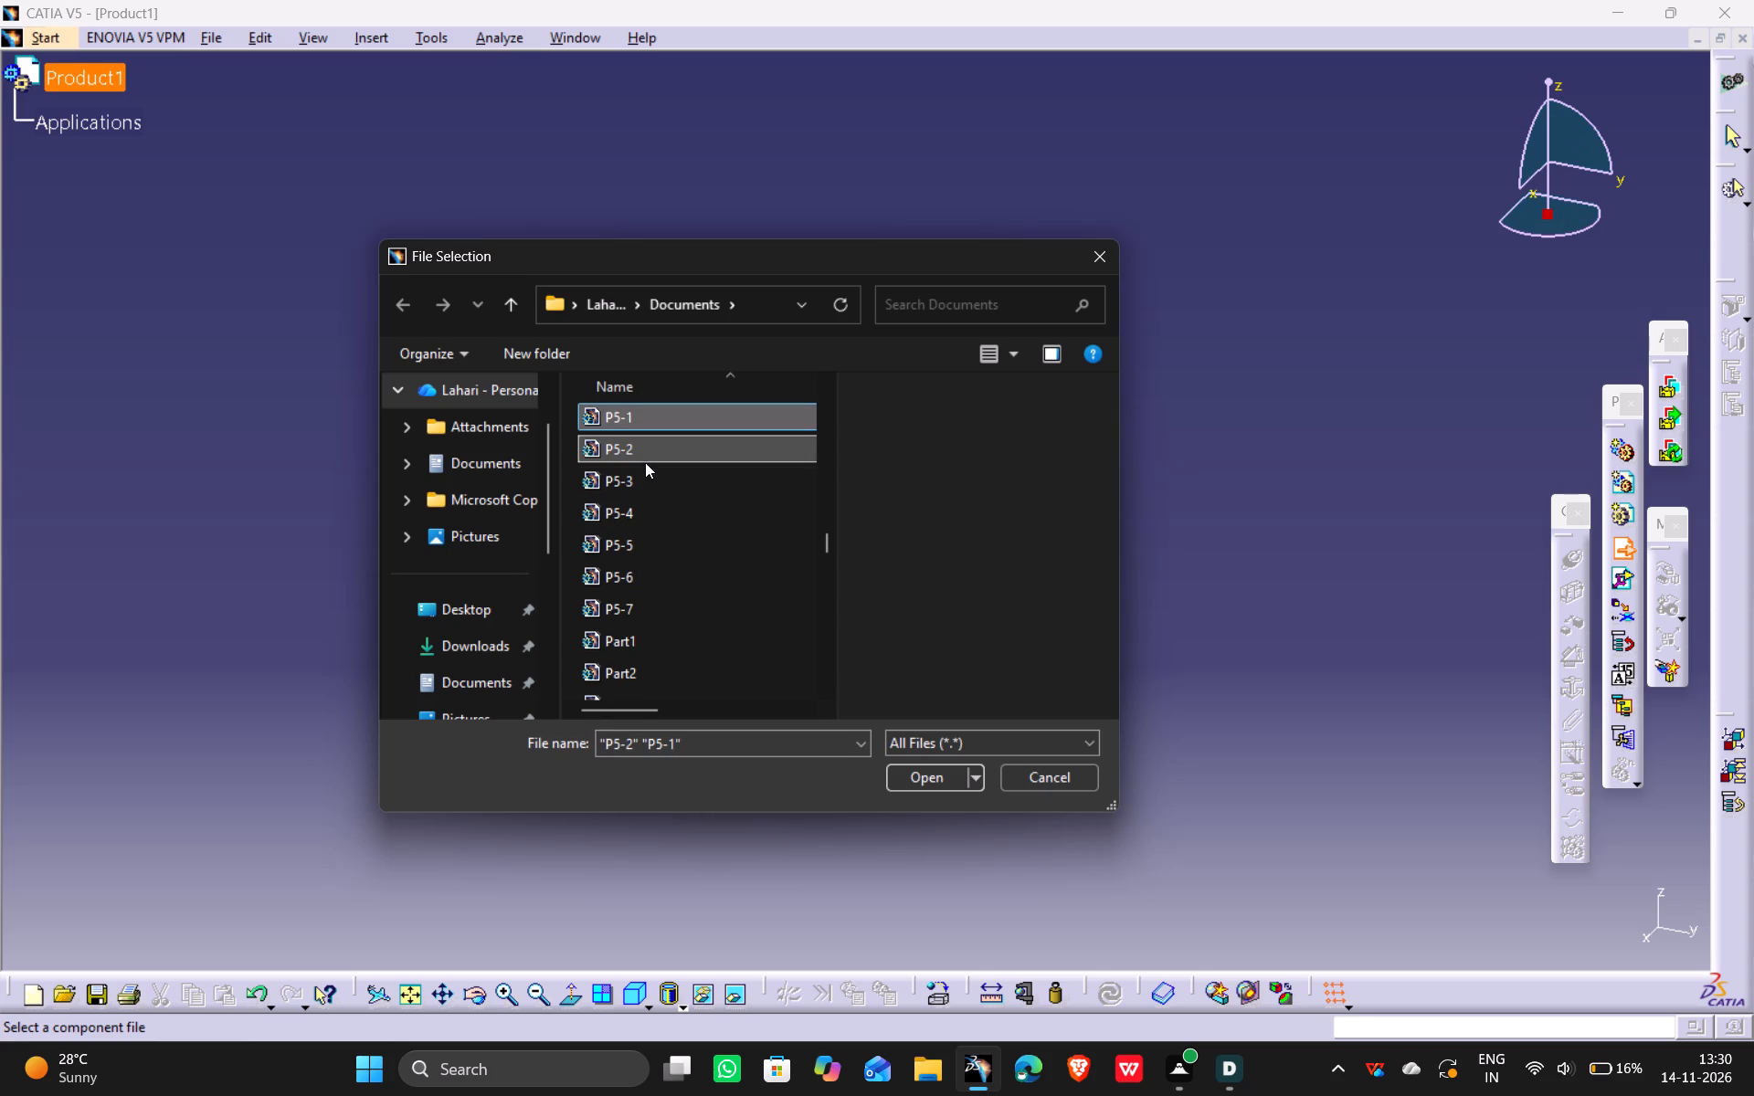
left_click(639, 485, "ctrl")
left_click(652, 511, "ctrl")
left_click(656, 550, "ctrl")
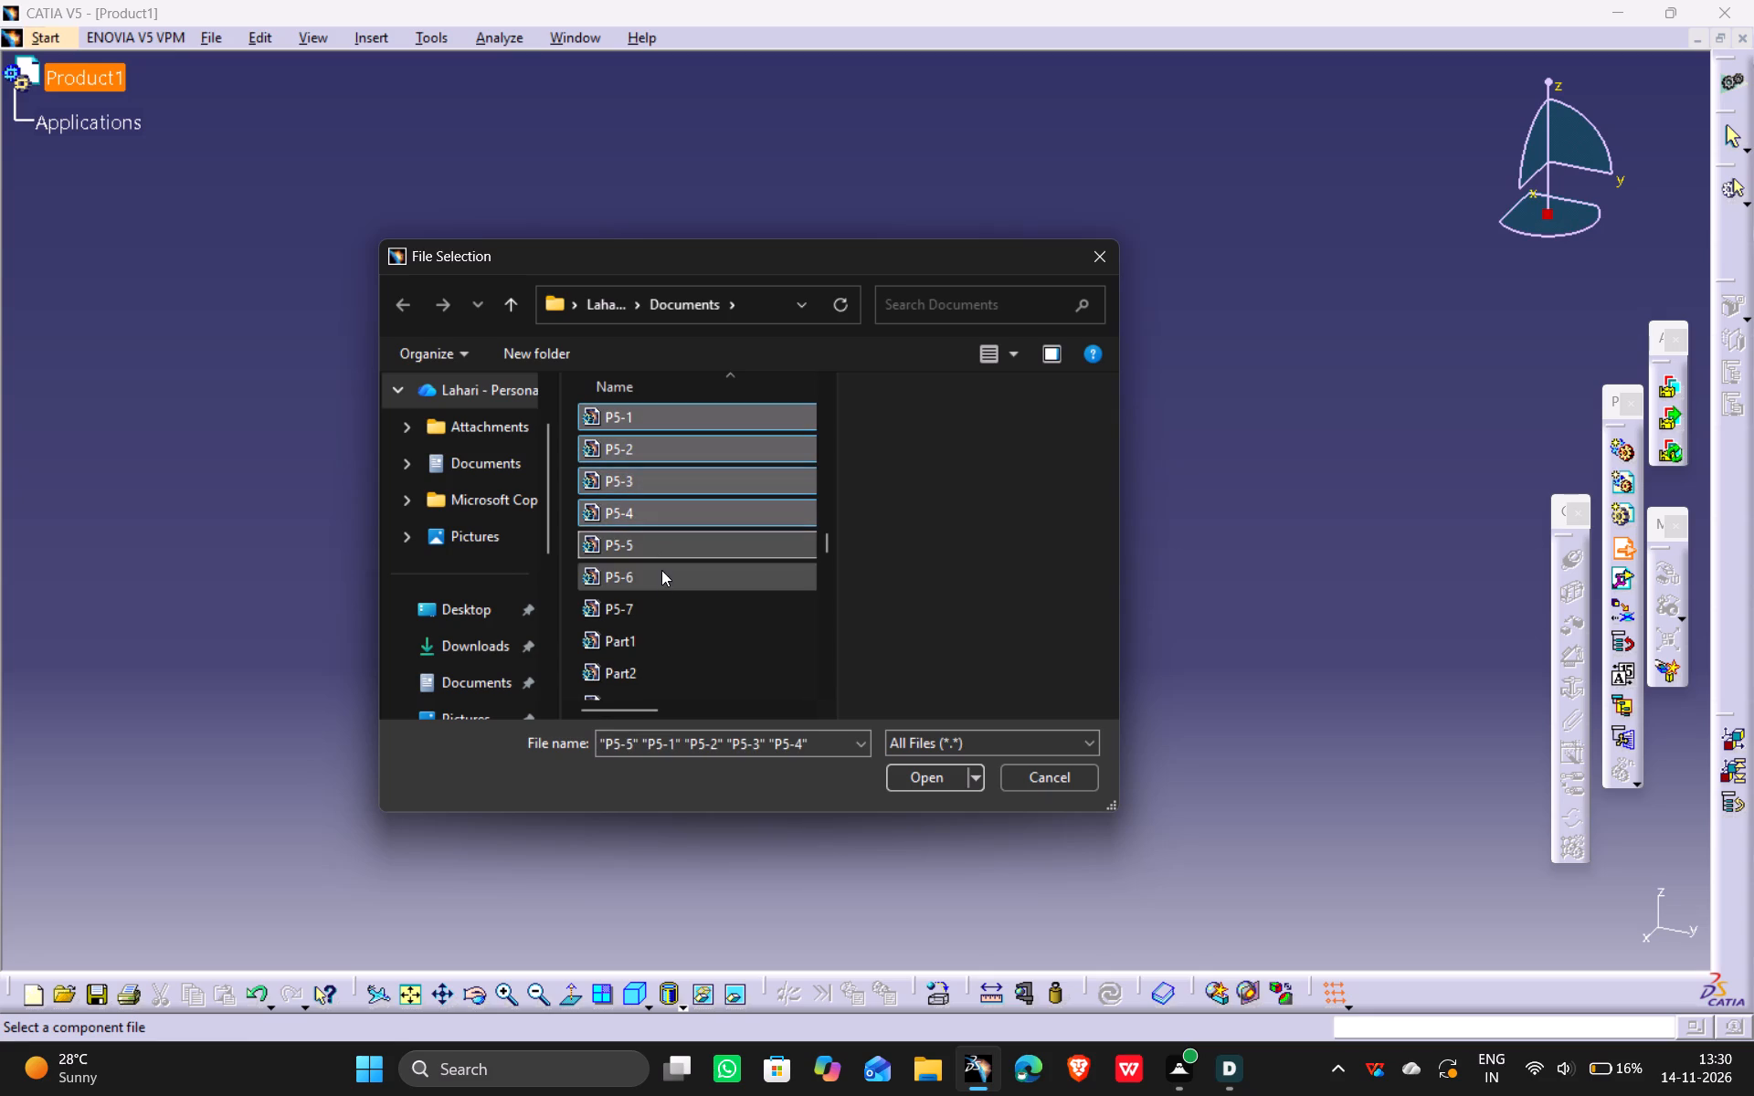
left_click(661, 582, "ctrl")
left_click(660, 616, "ctrl")
left_click(934, 773)
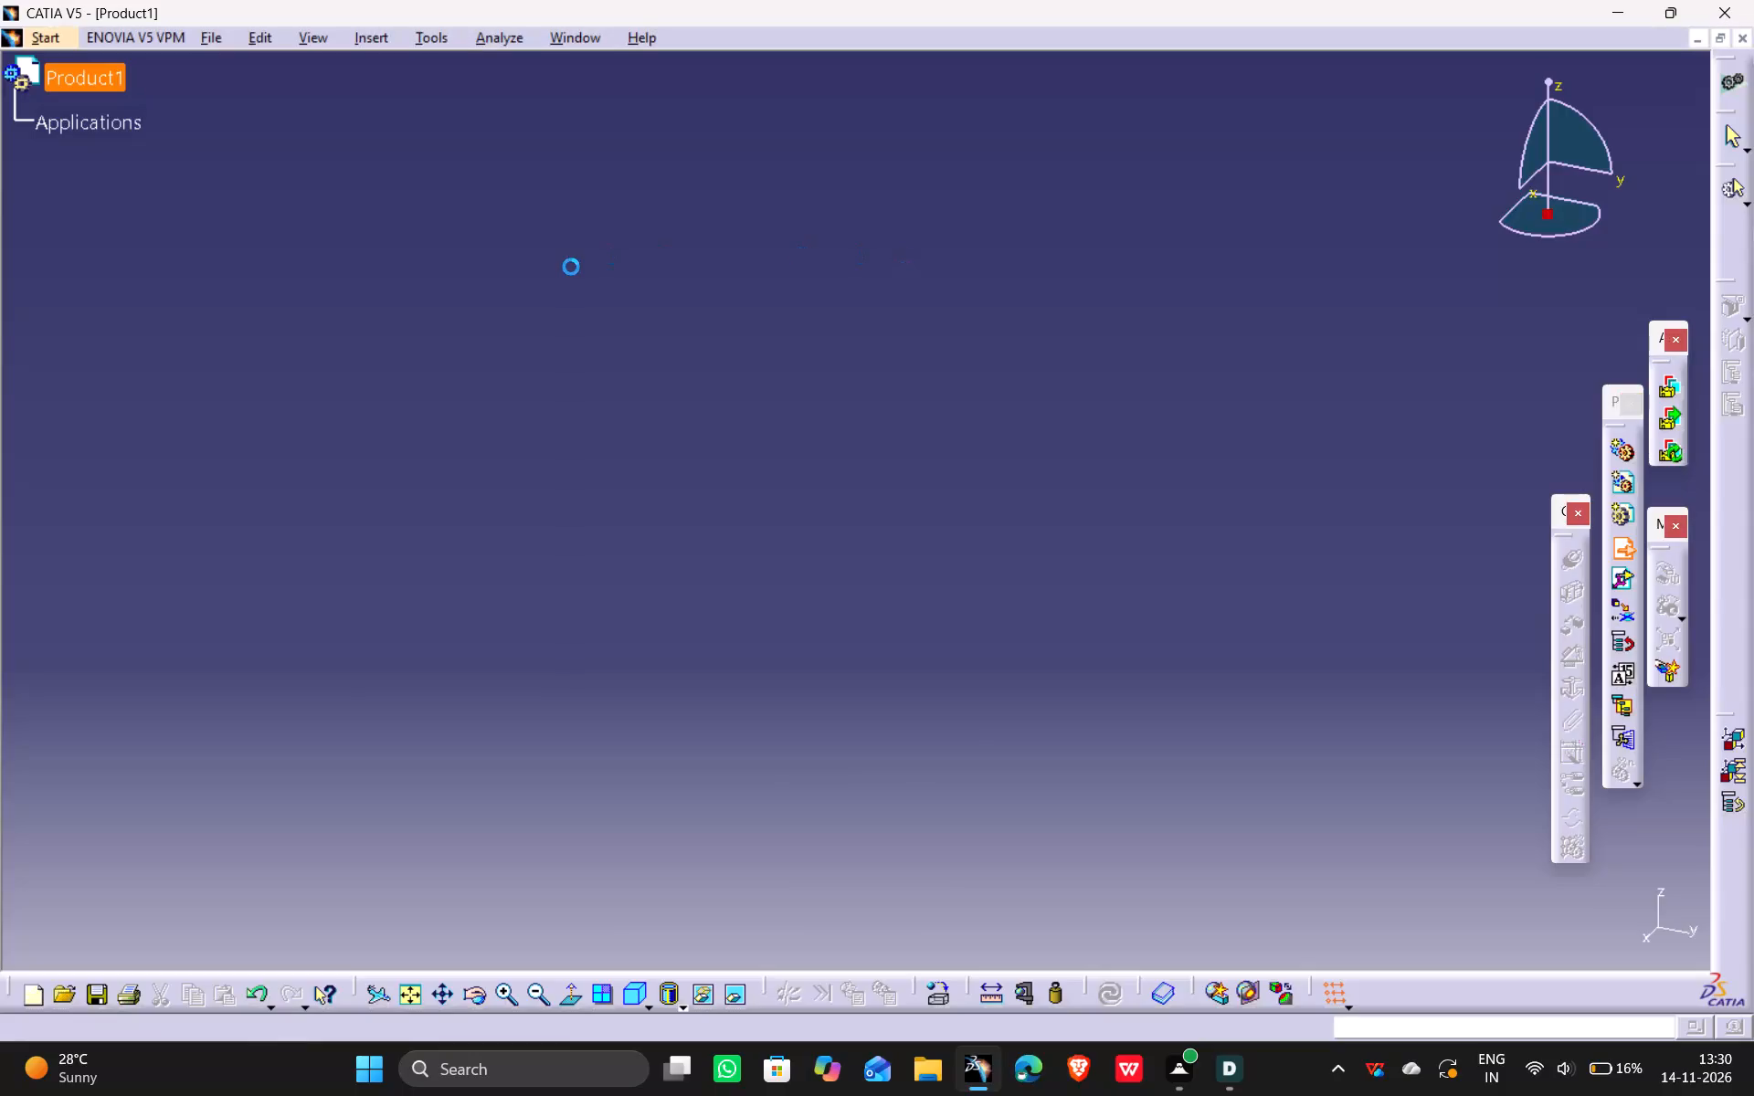
left_click(571, 267)
middle_click_drag(407, 279, 460, 356)
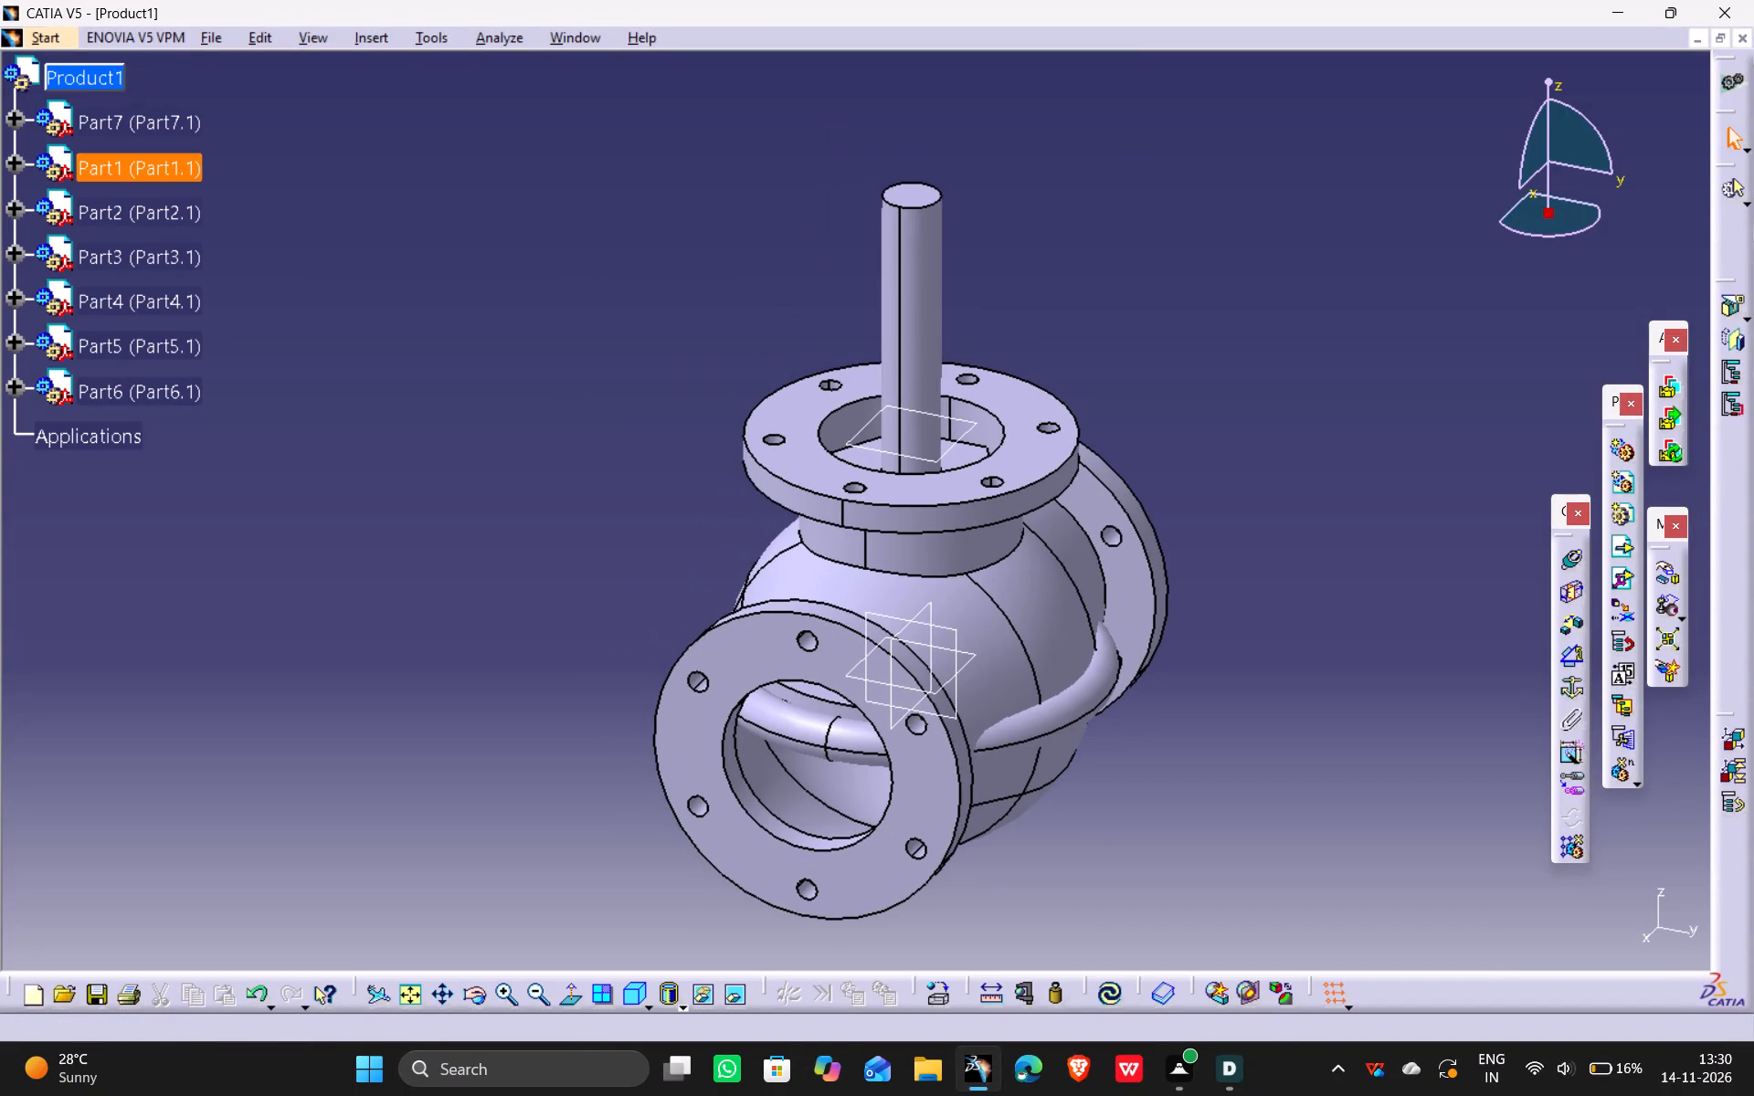
middle_click_drag(476, 357, 479, 405, "ctrl")
middle_click_drag(501, 515, 498, 424)
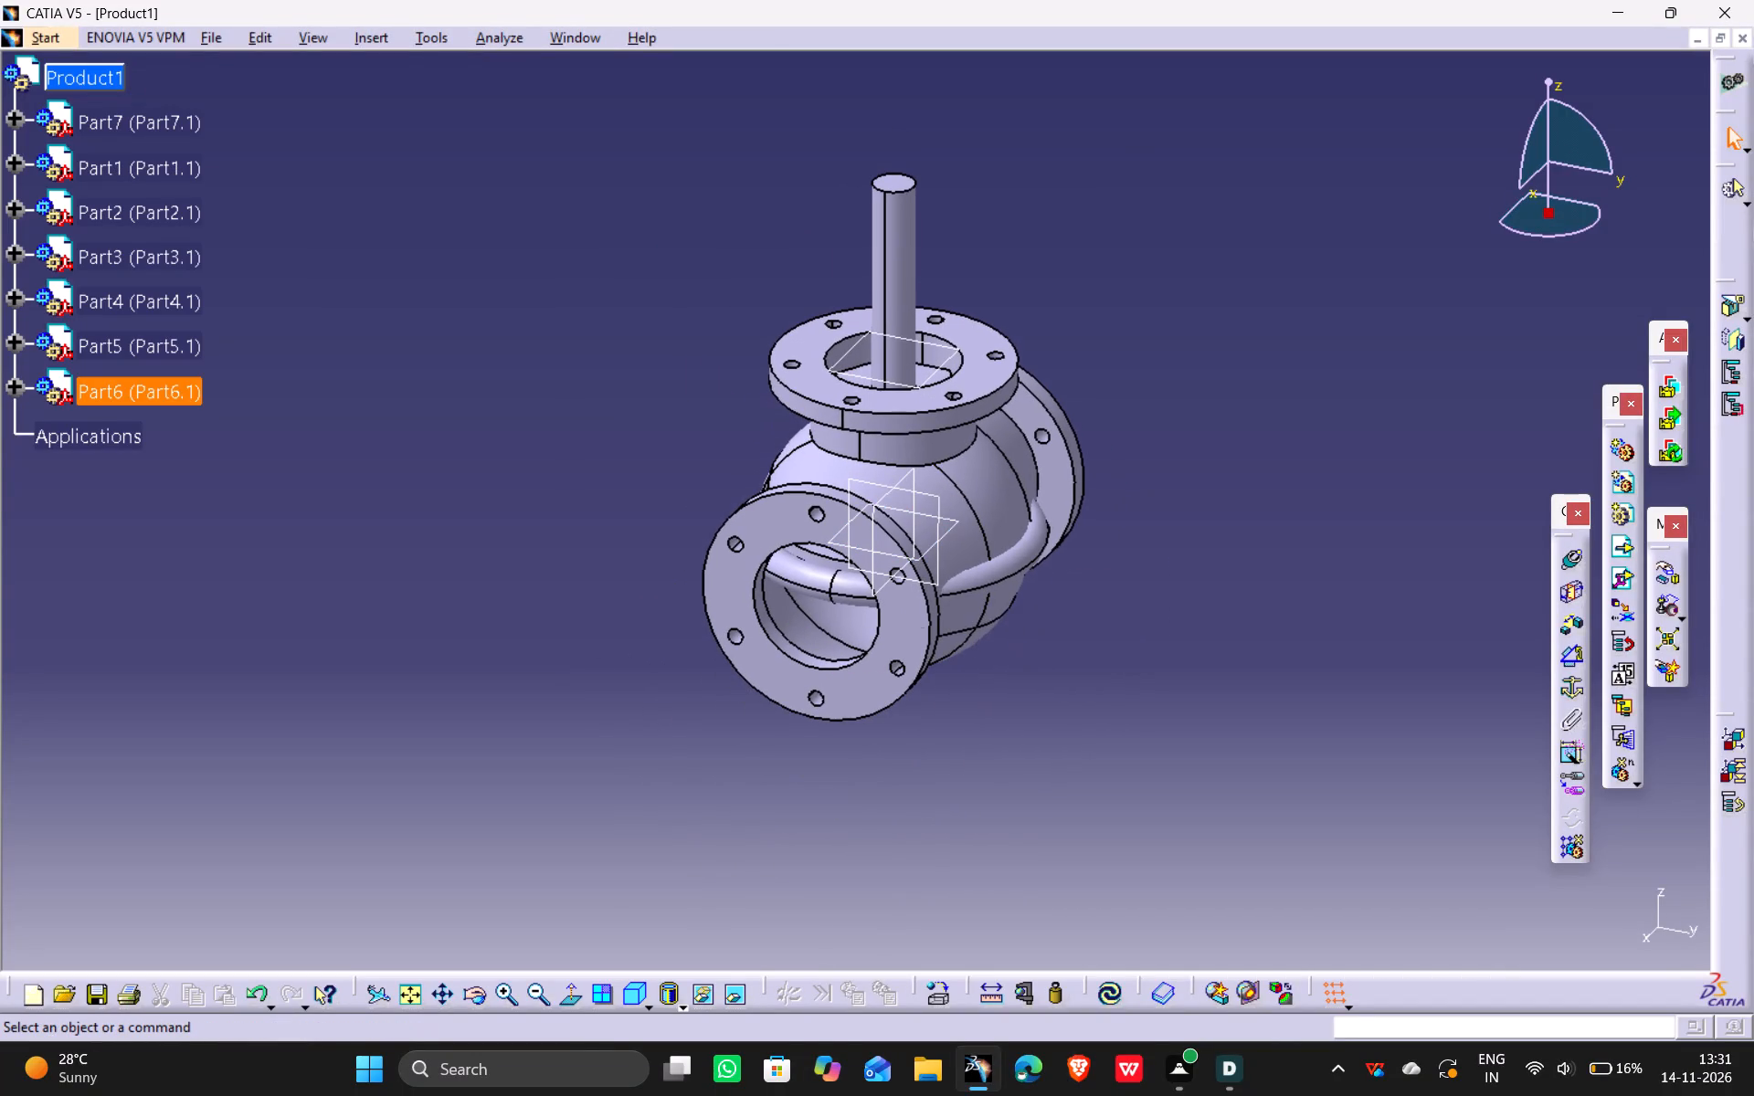
Manipulate the valve body, hexagonal flanged bonnet and handwheel along the Y axis, spreading them away from the rod.
left_click(986, 497)
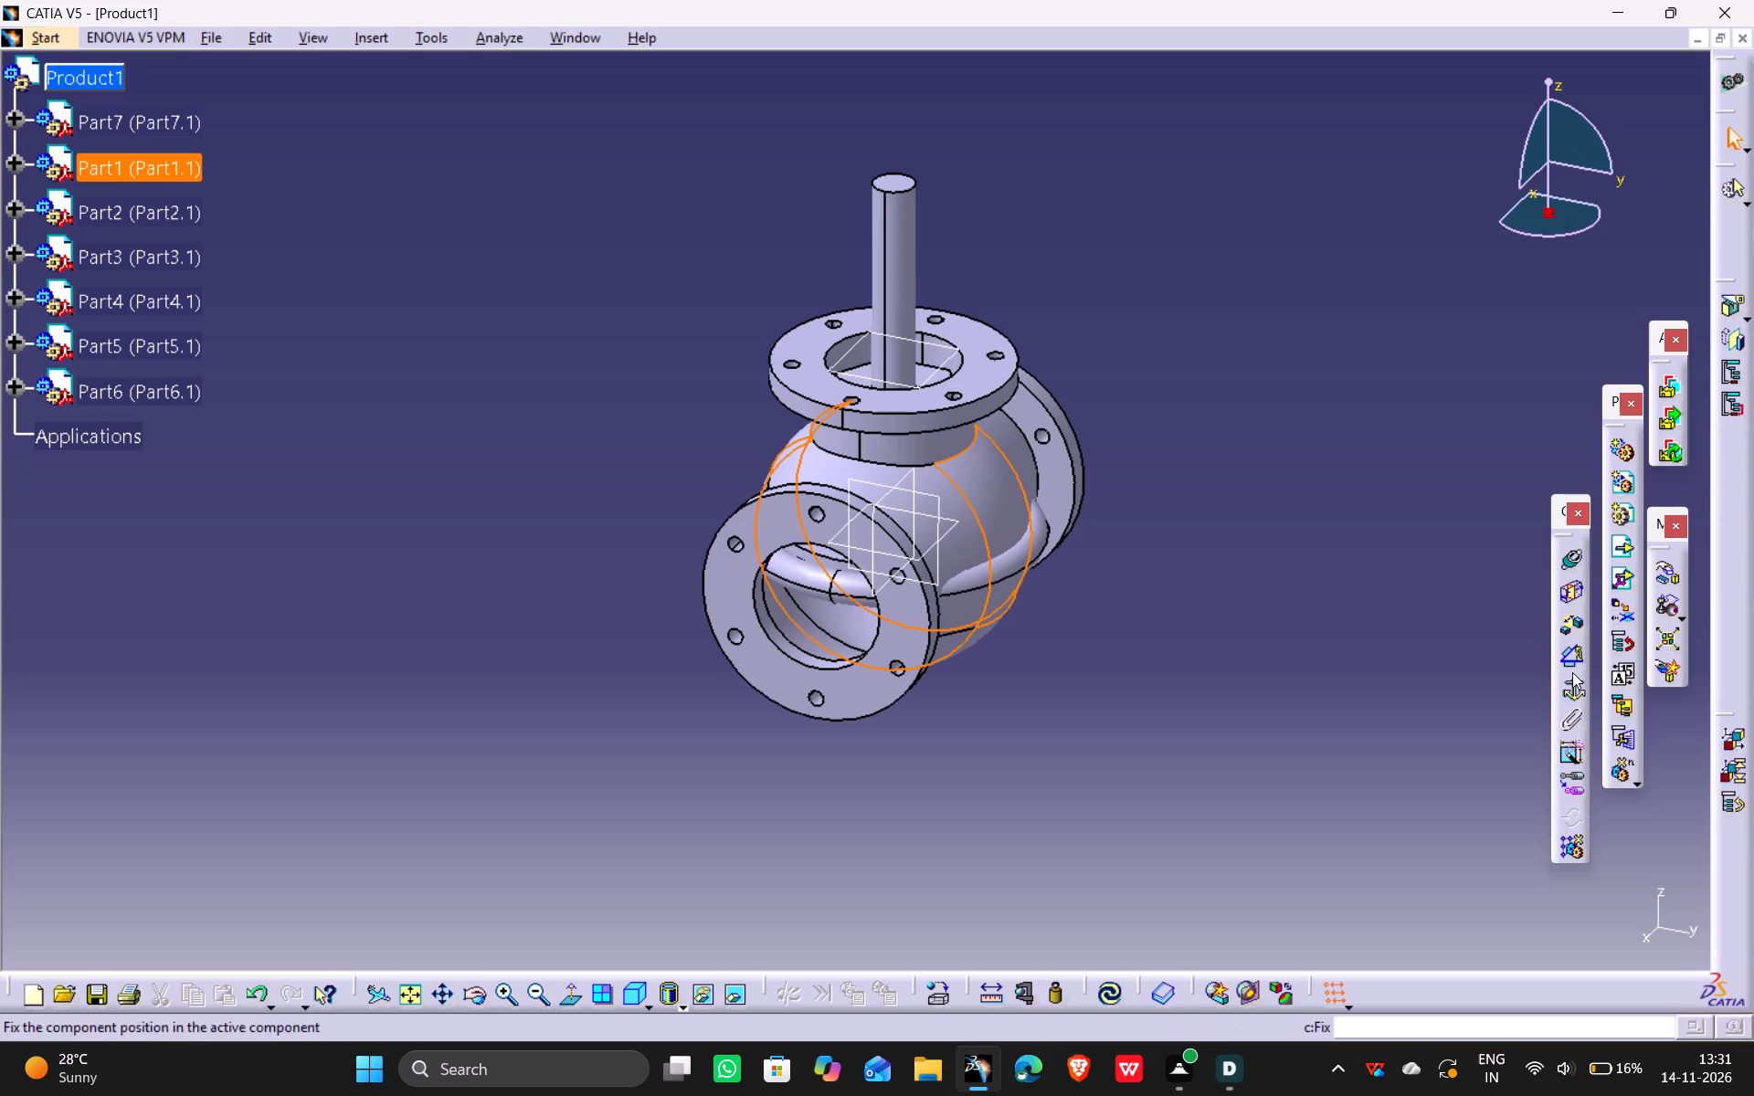
left_click(1675, 582)
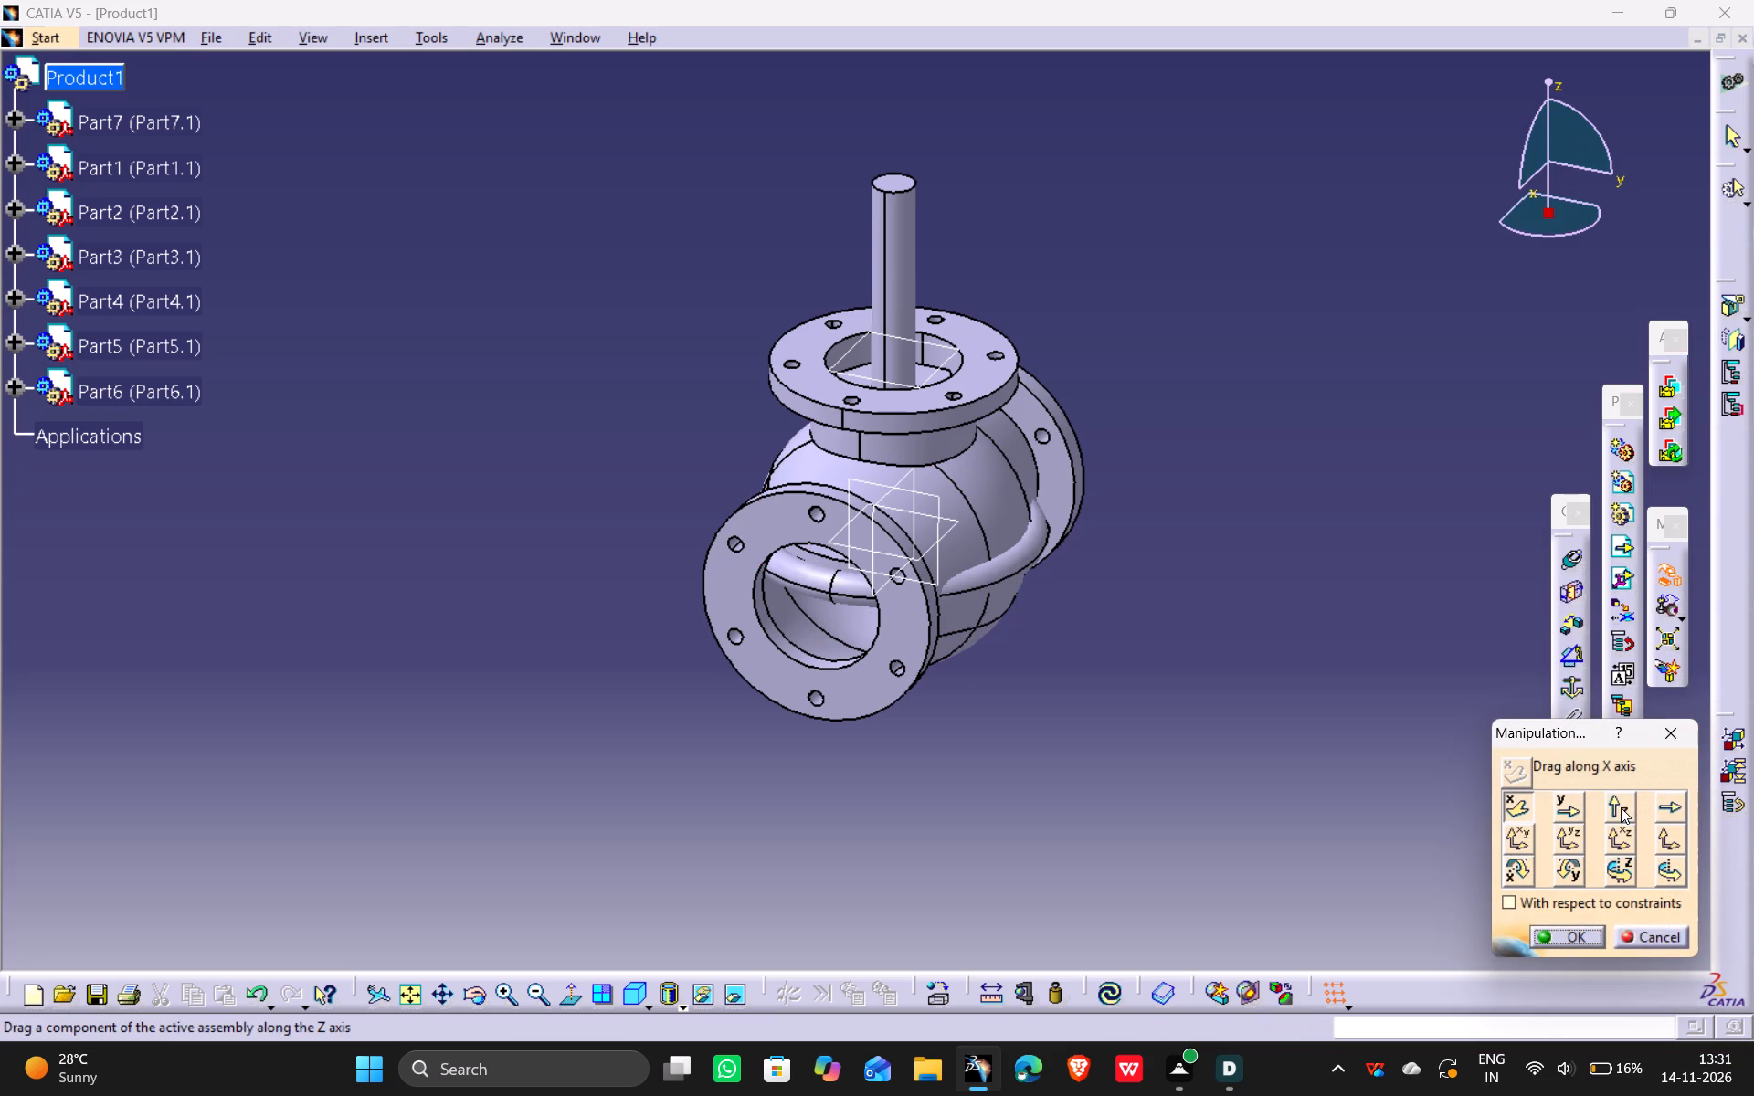
left_click(1564, 804)
middle_click_drag(1129, 440, 1122, 511)
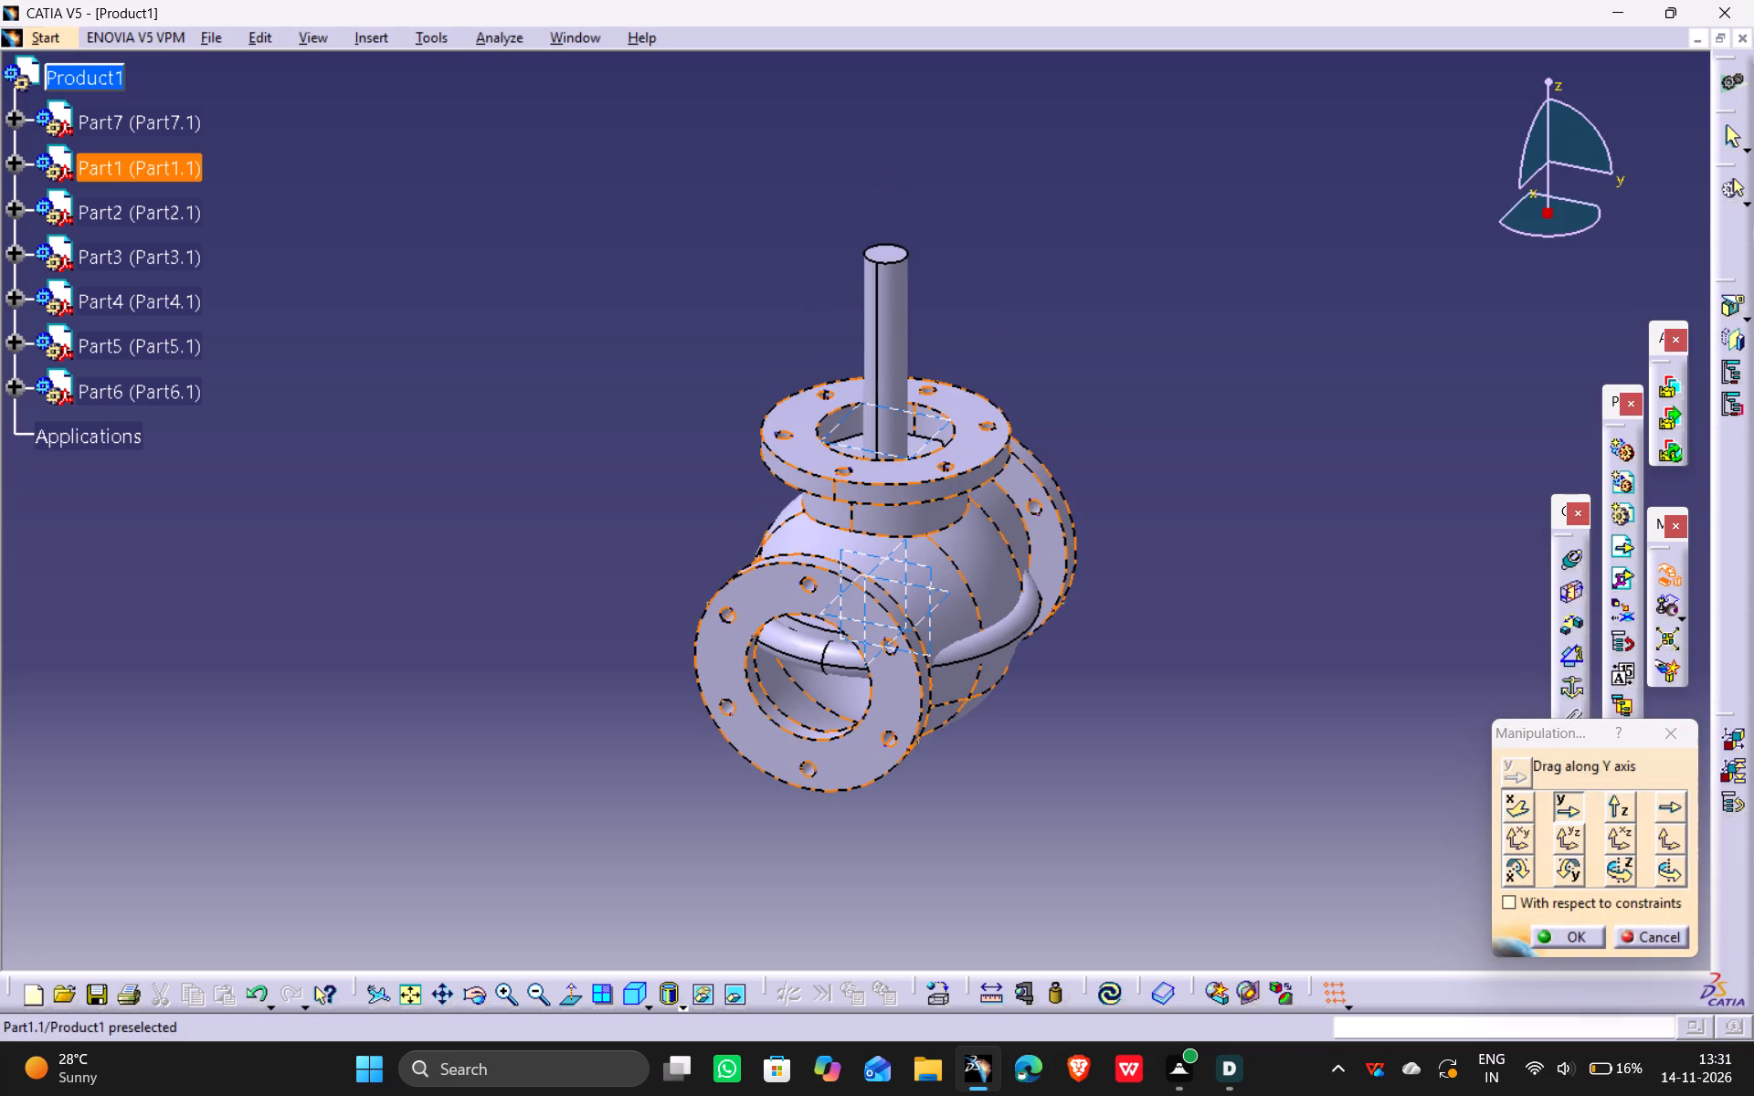
left_click_drag(1006, 567, 1189, 696)
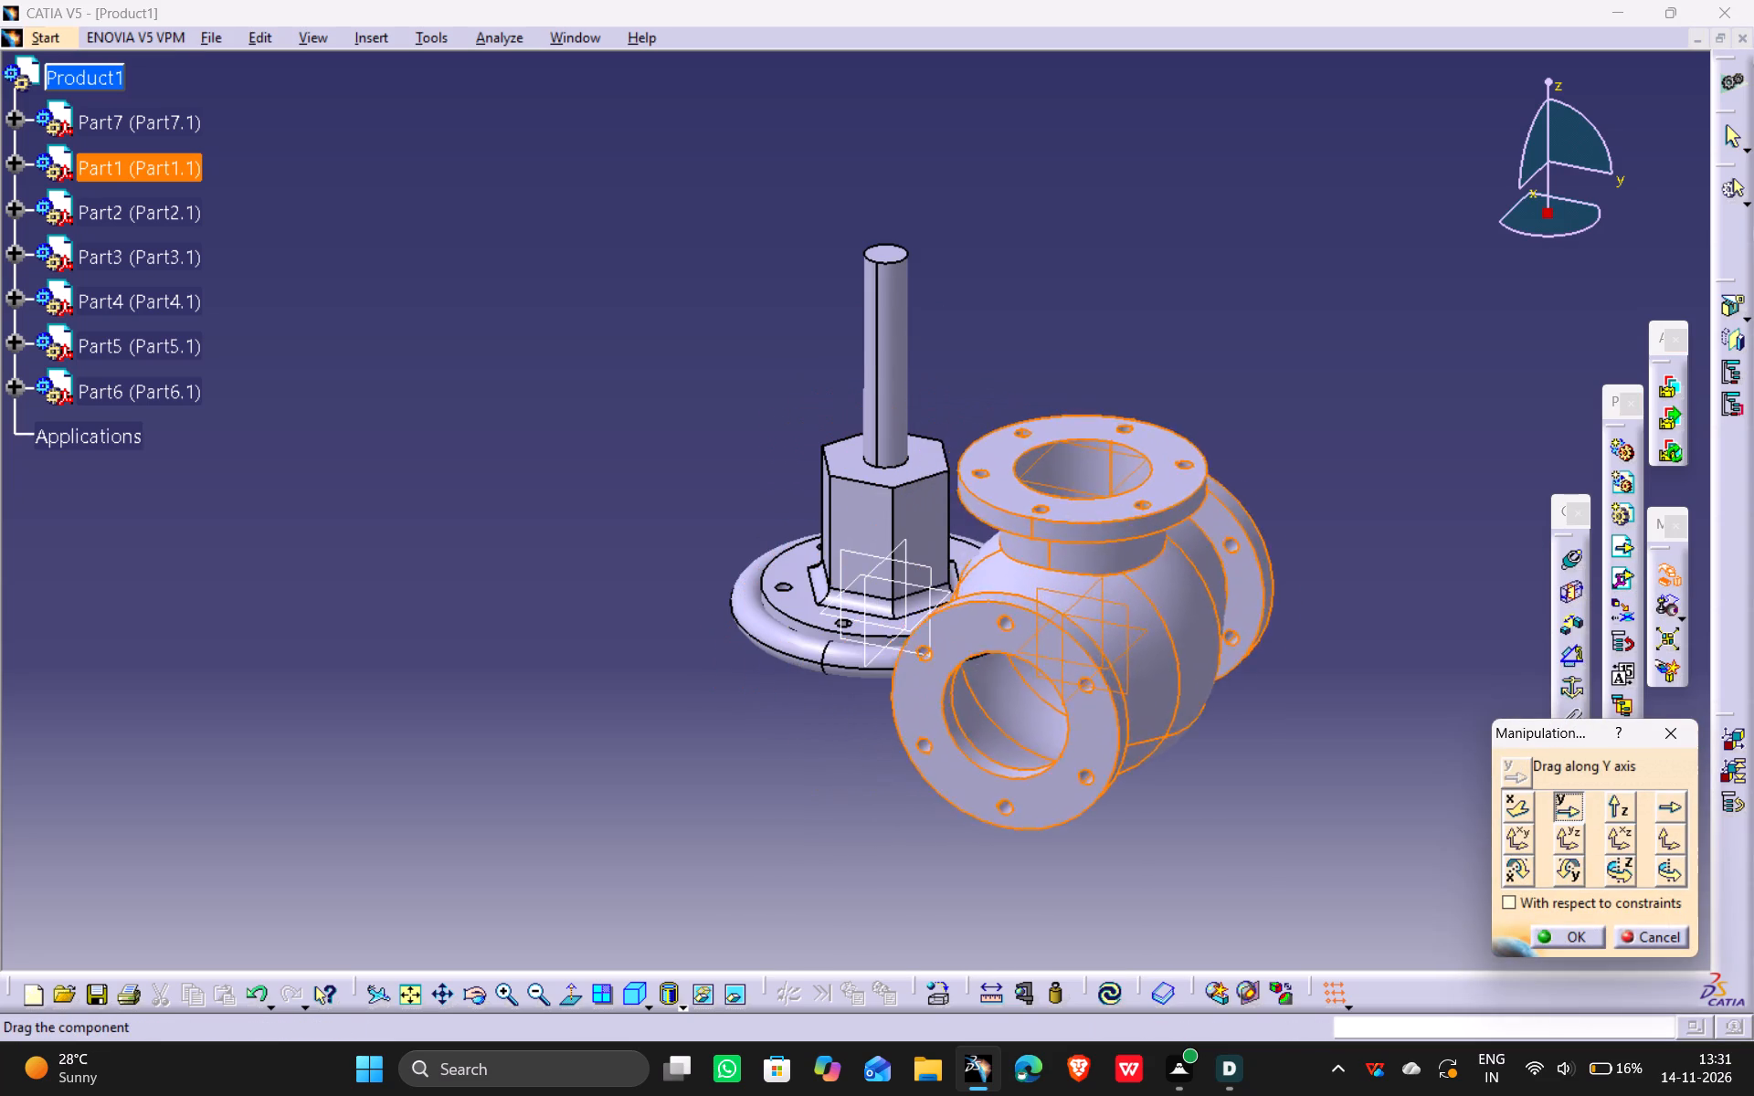
left_click_drag(1189, 696, 1208, 722)
left_click_drag(911, 511, 648, 408)
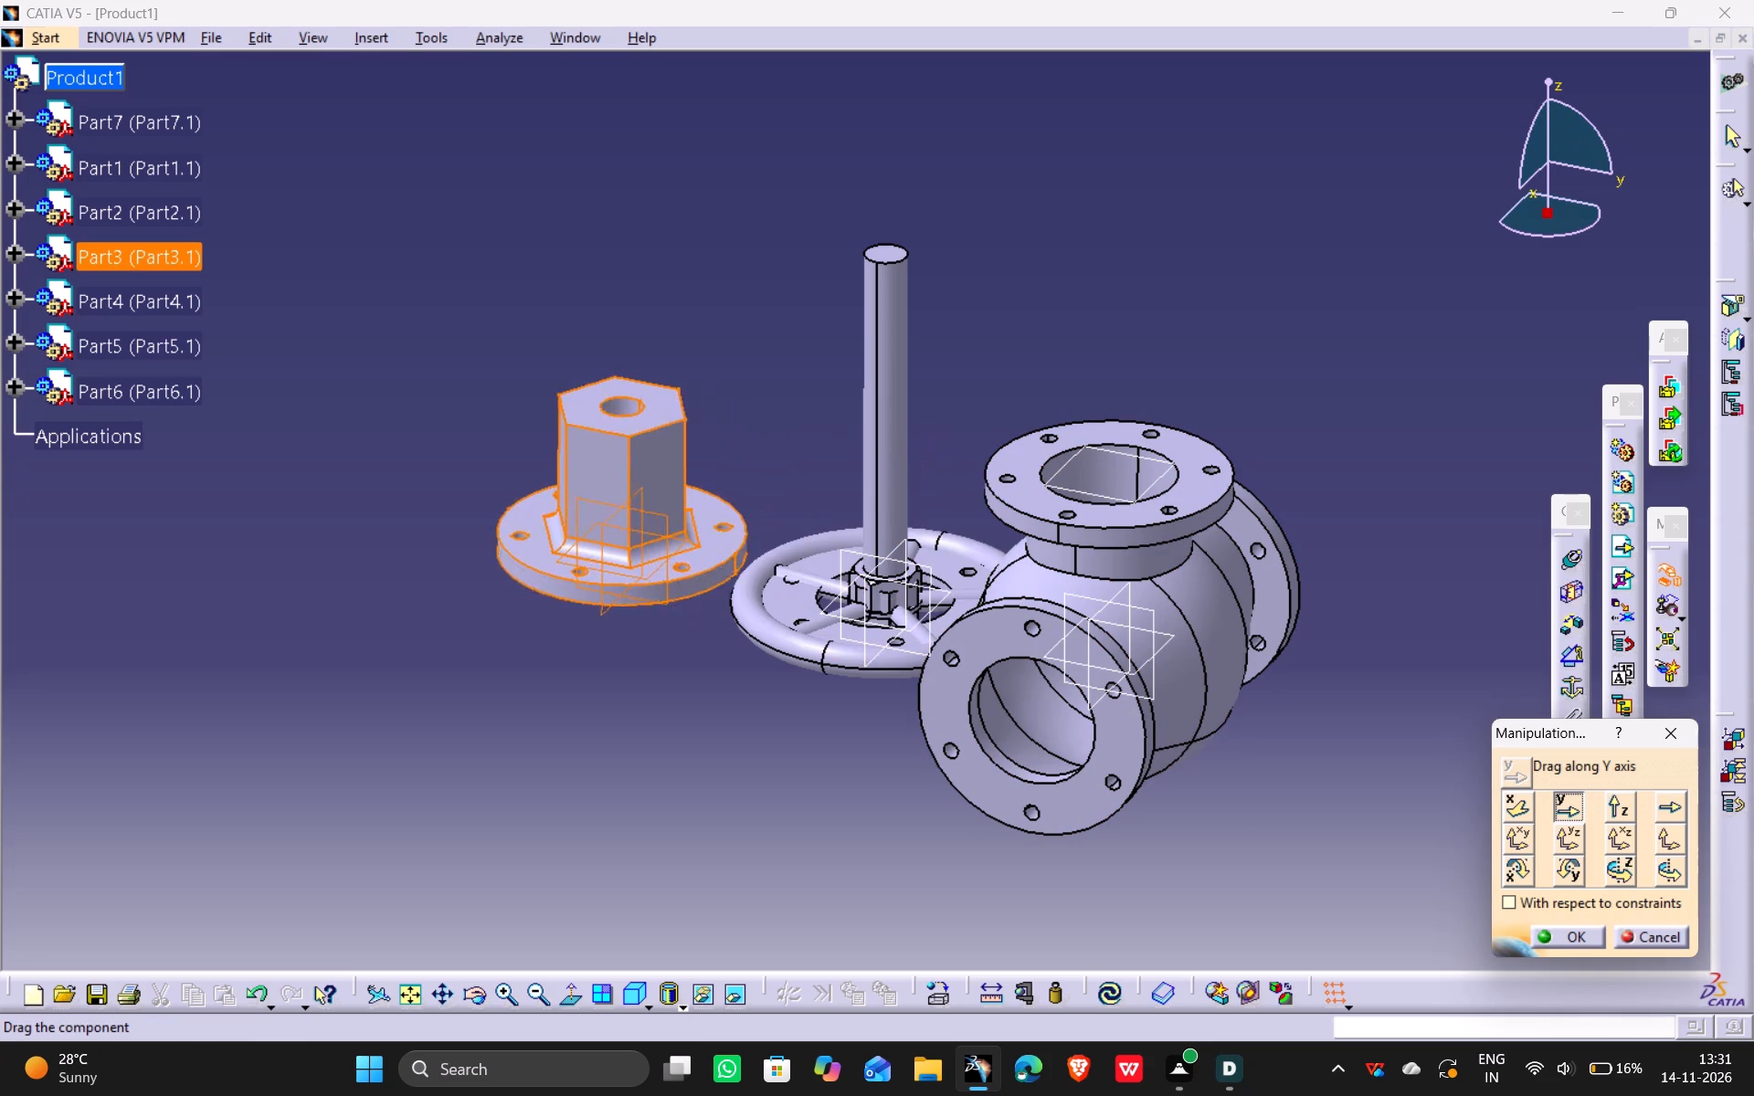
left_click_drag(648, 408, 263, 494)
left_click_drag(857, 650, 782, 654)
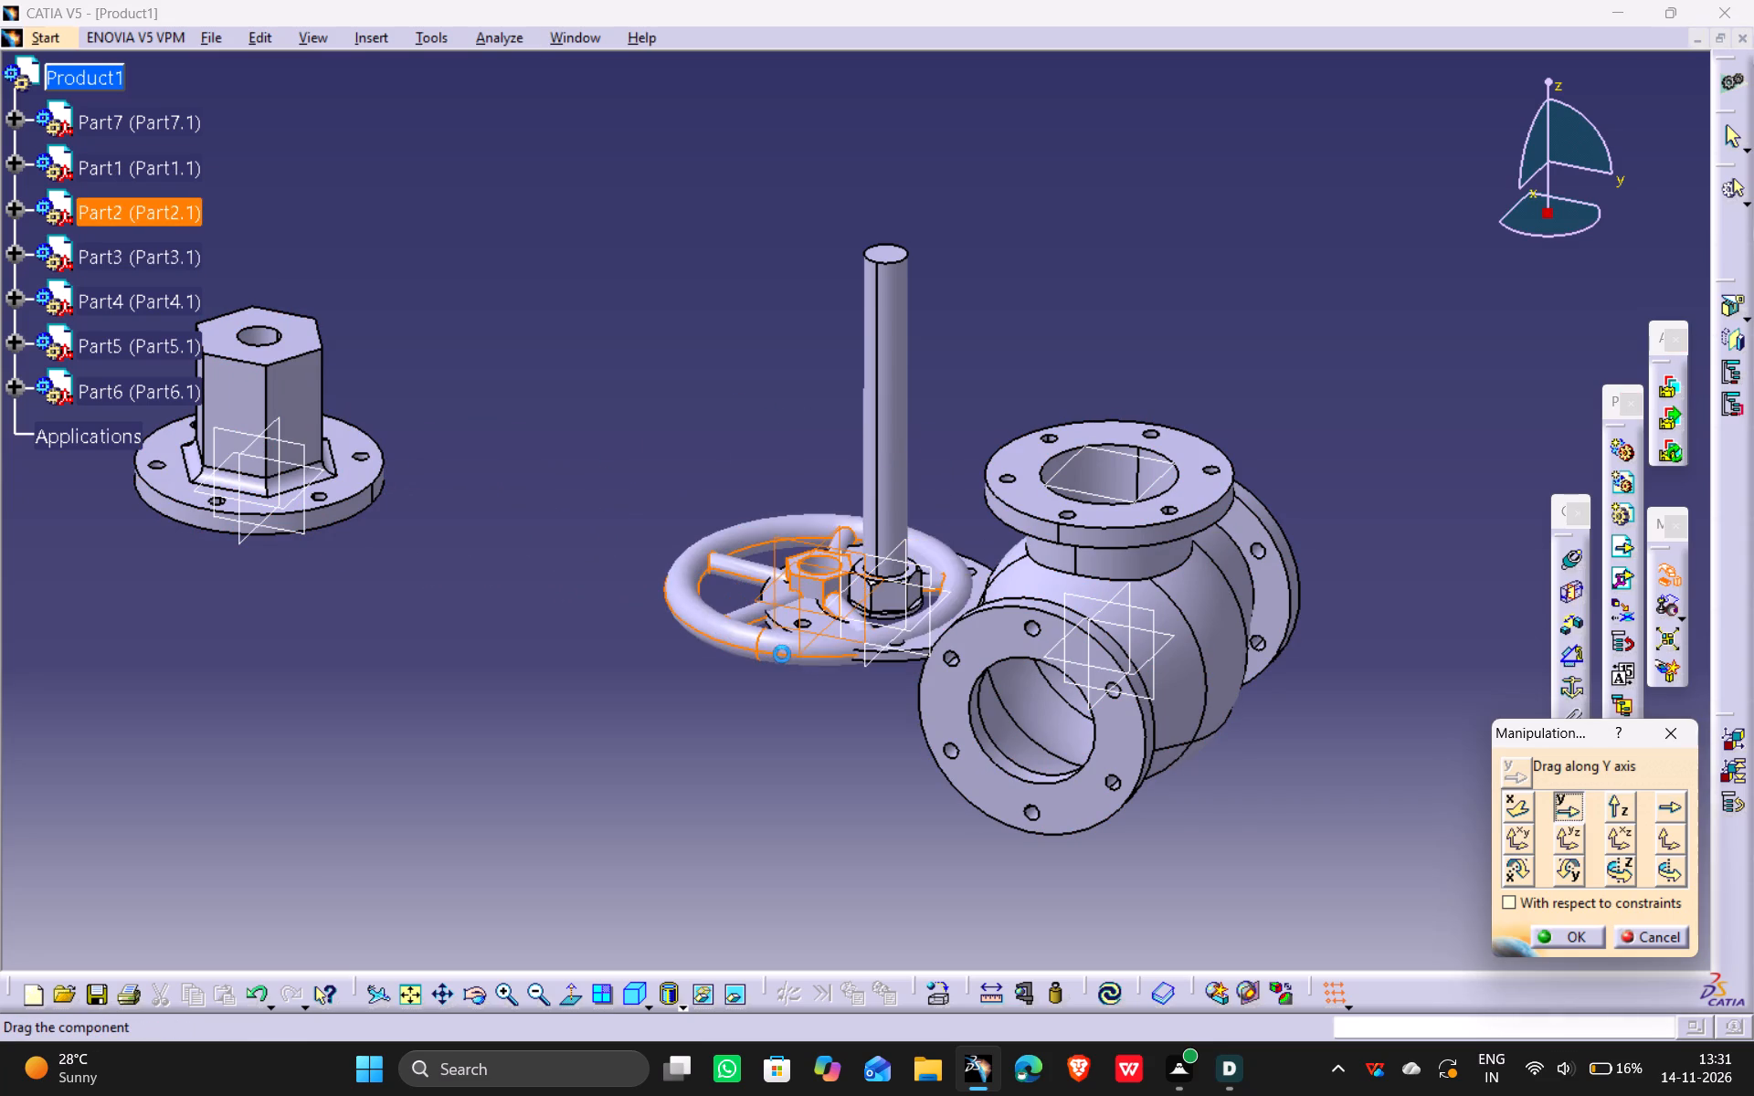
left_click_drag(782, 654, 489, 606)
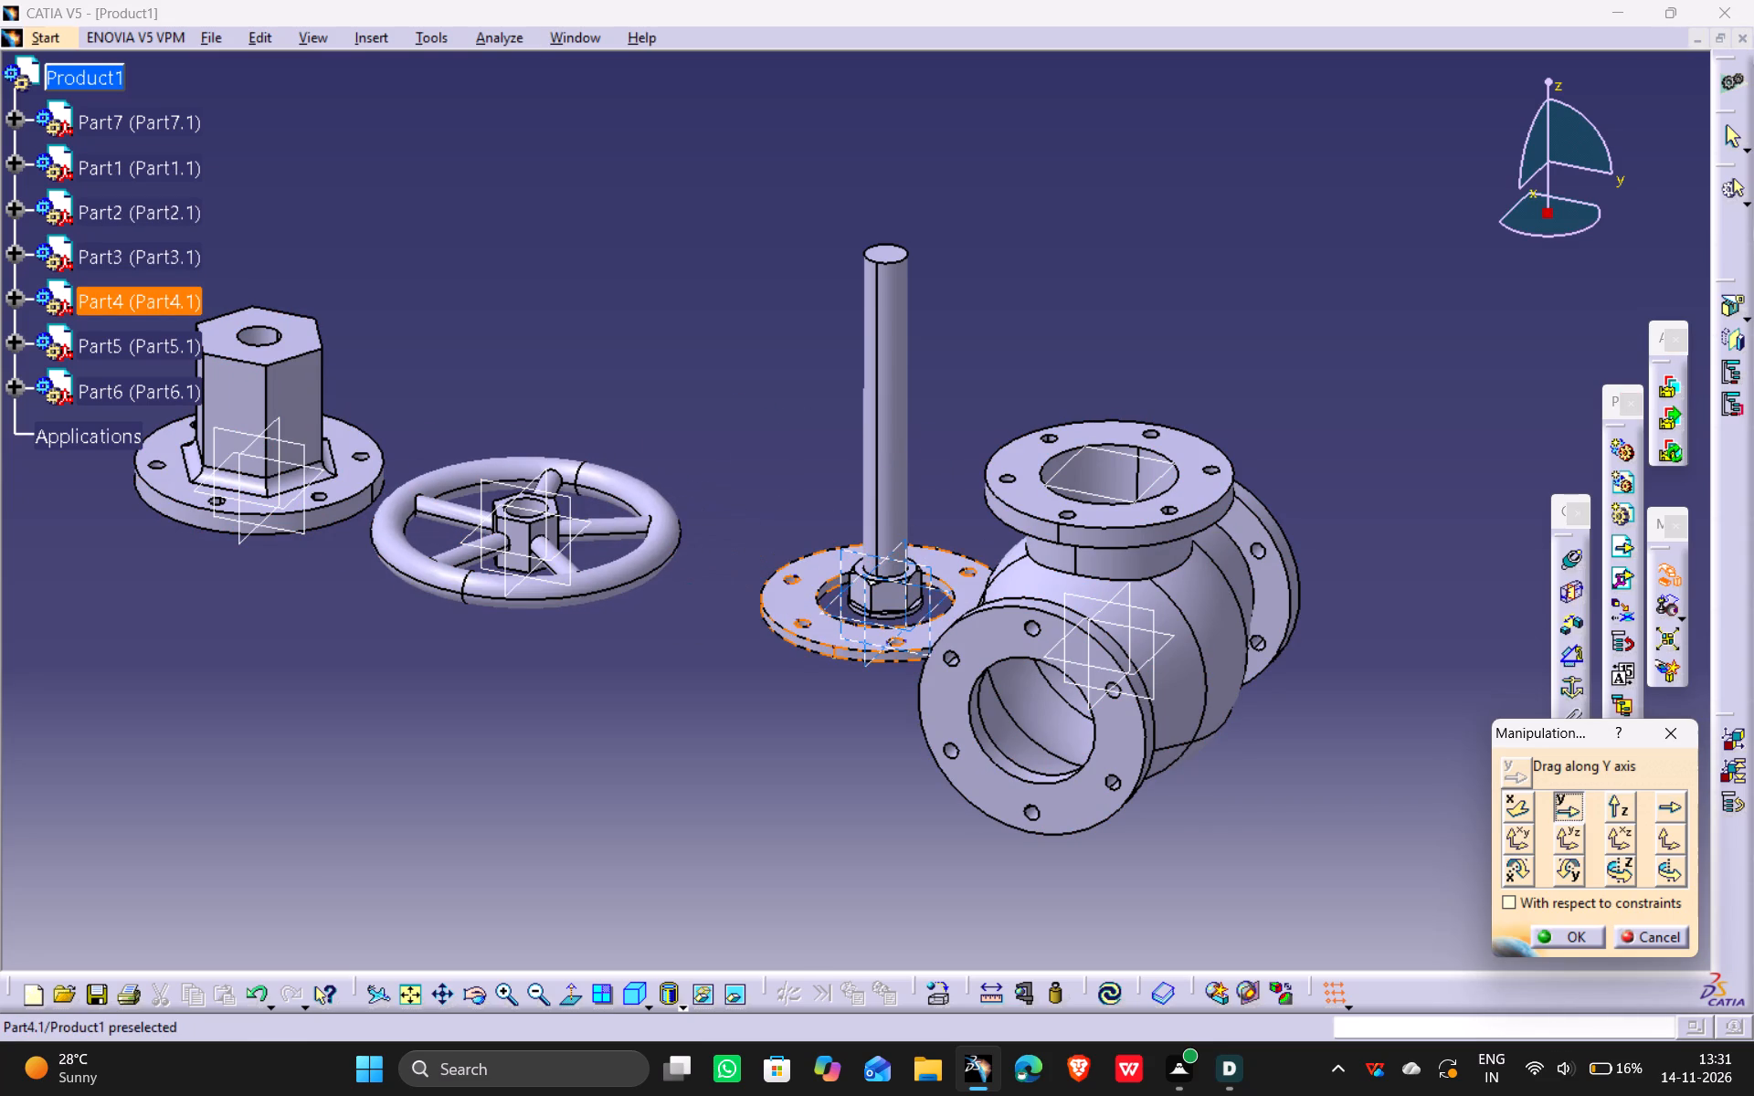
Raise the flat ring flange (Part4) and the handwheel (Part2) along the Z axis, clear of the other parts.
left_click_drag(788, 630, 789, 599)
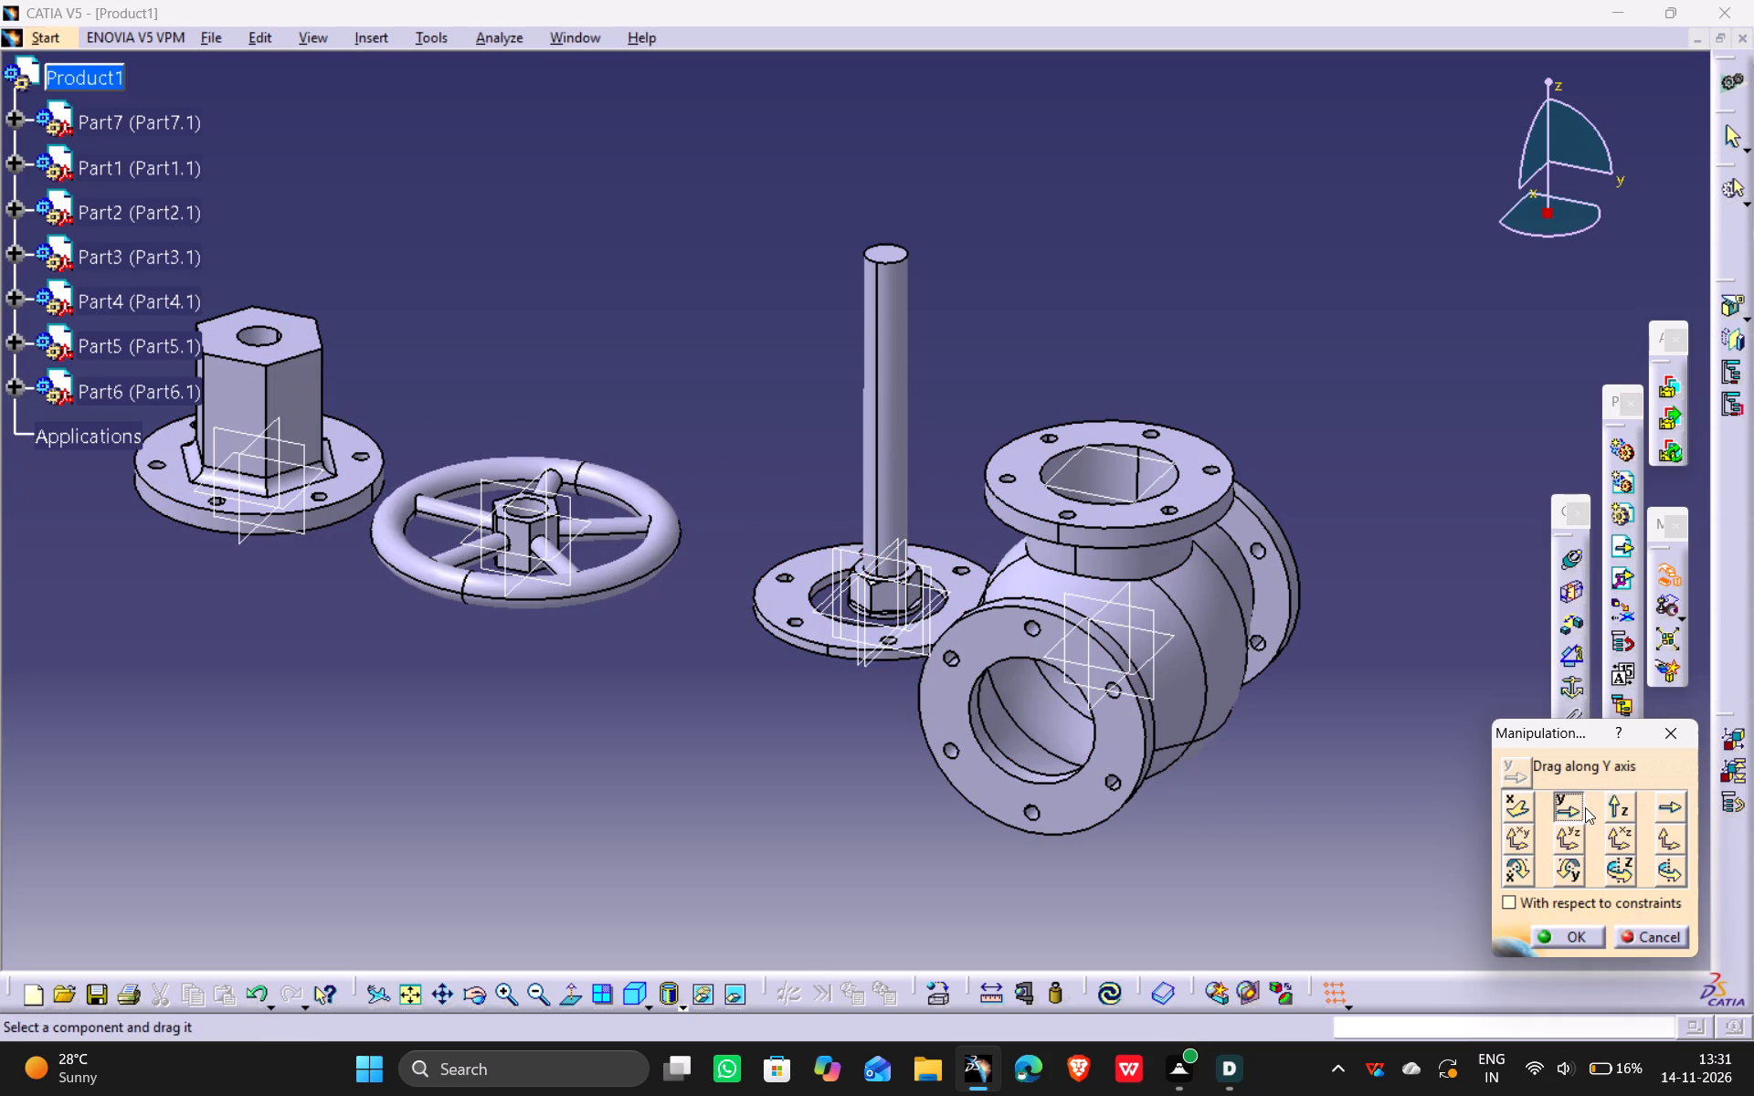
left_click(1605, 802)
left_click_drag(797, 644, 801, 607)
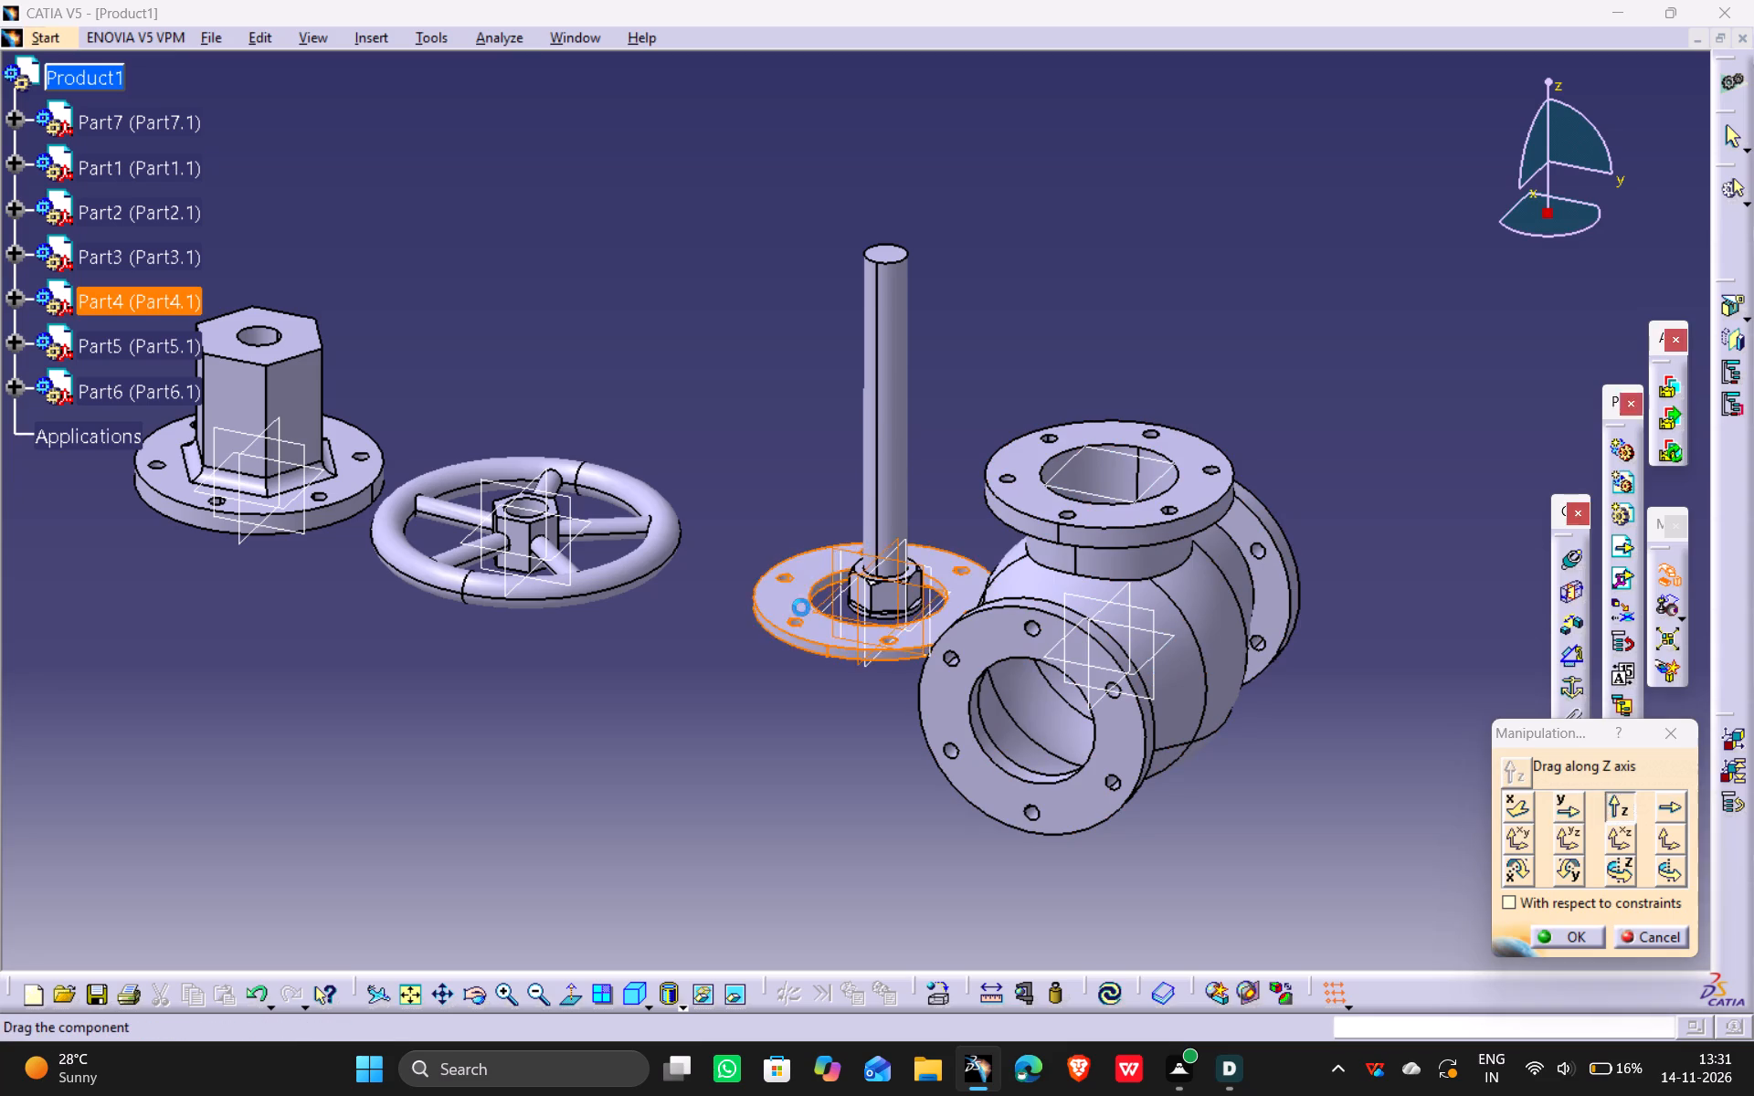
left_click_drag(801, 607, 946, 173)
left_click_drag(609, 569, 609, 568)
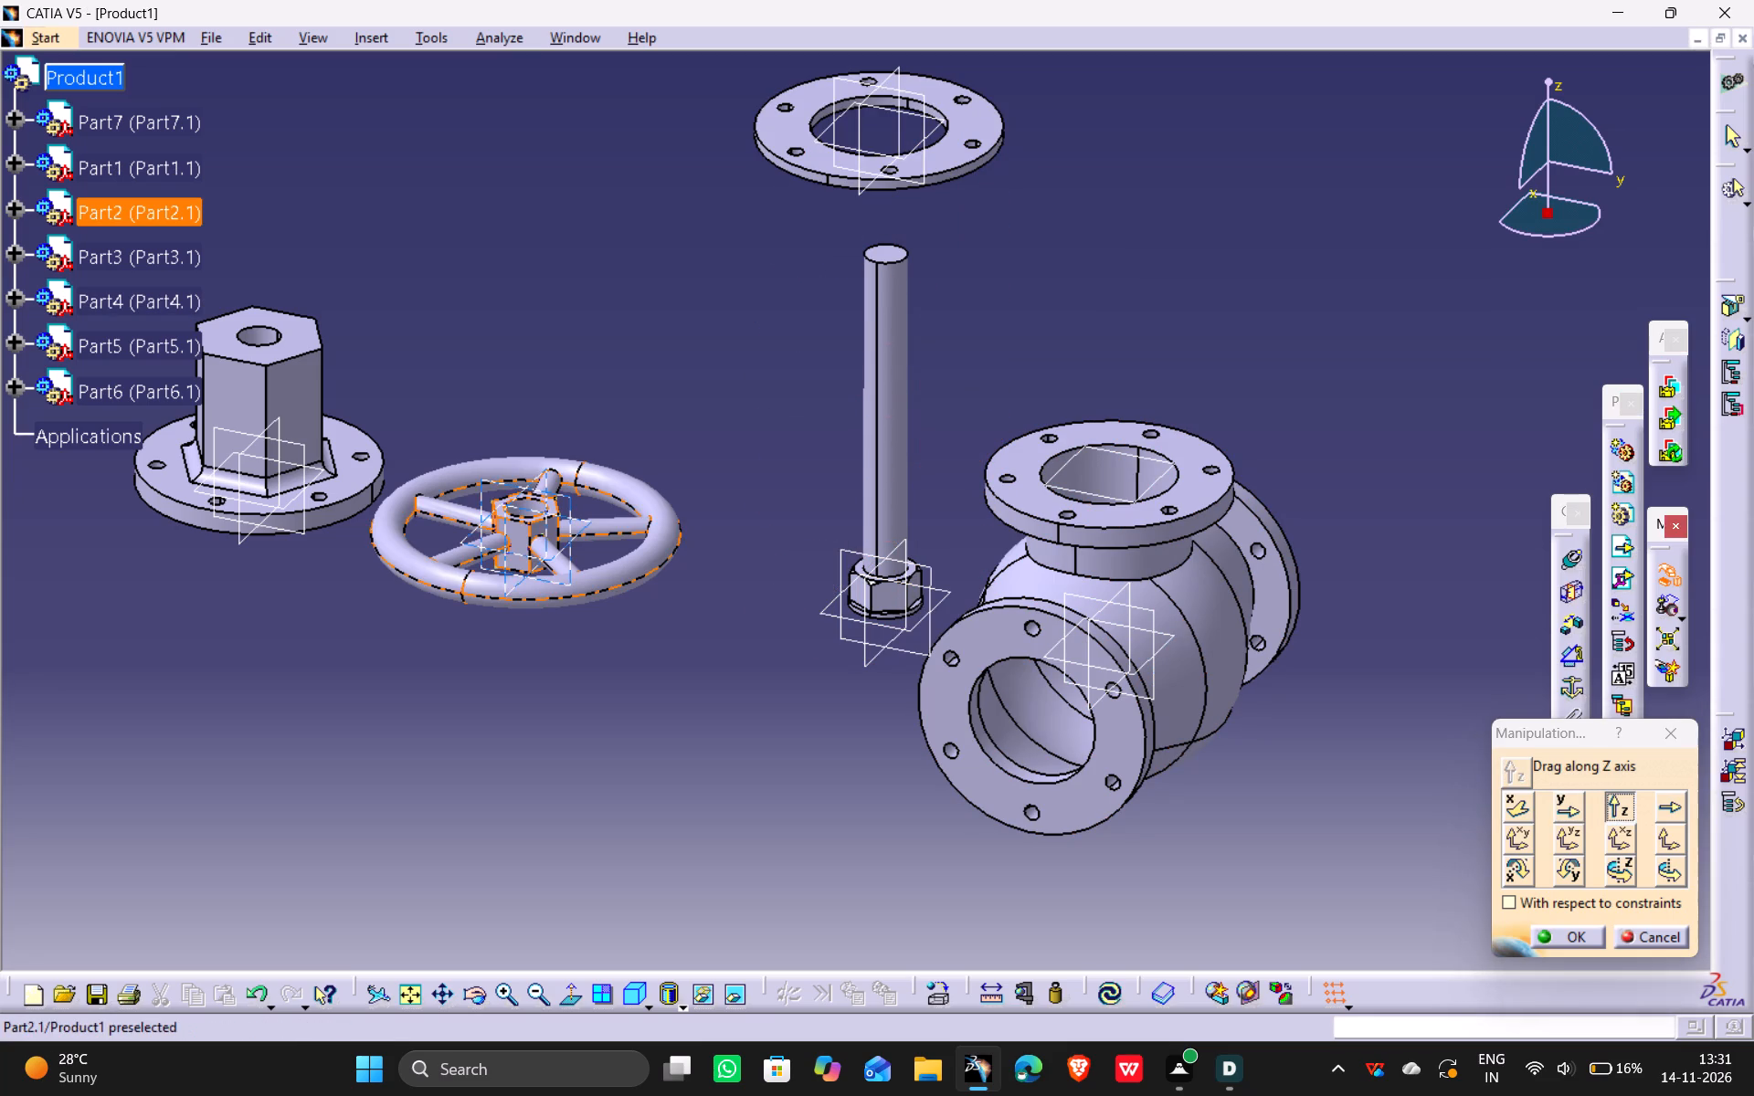
left_click_drag(609, 568, 689, 213)
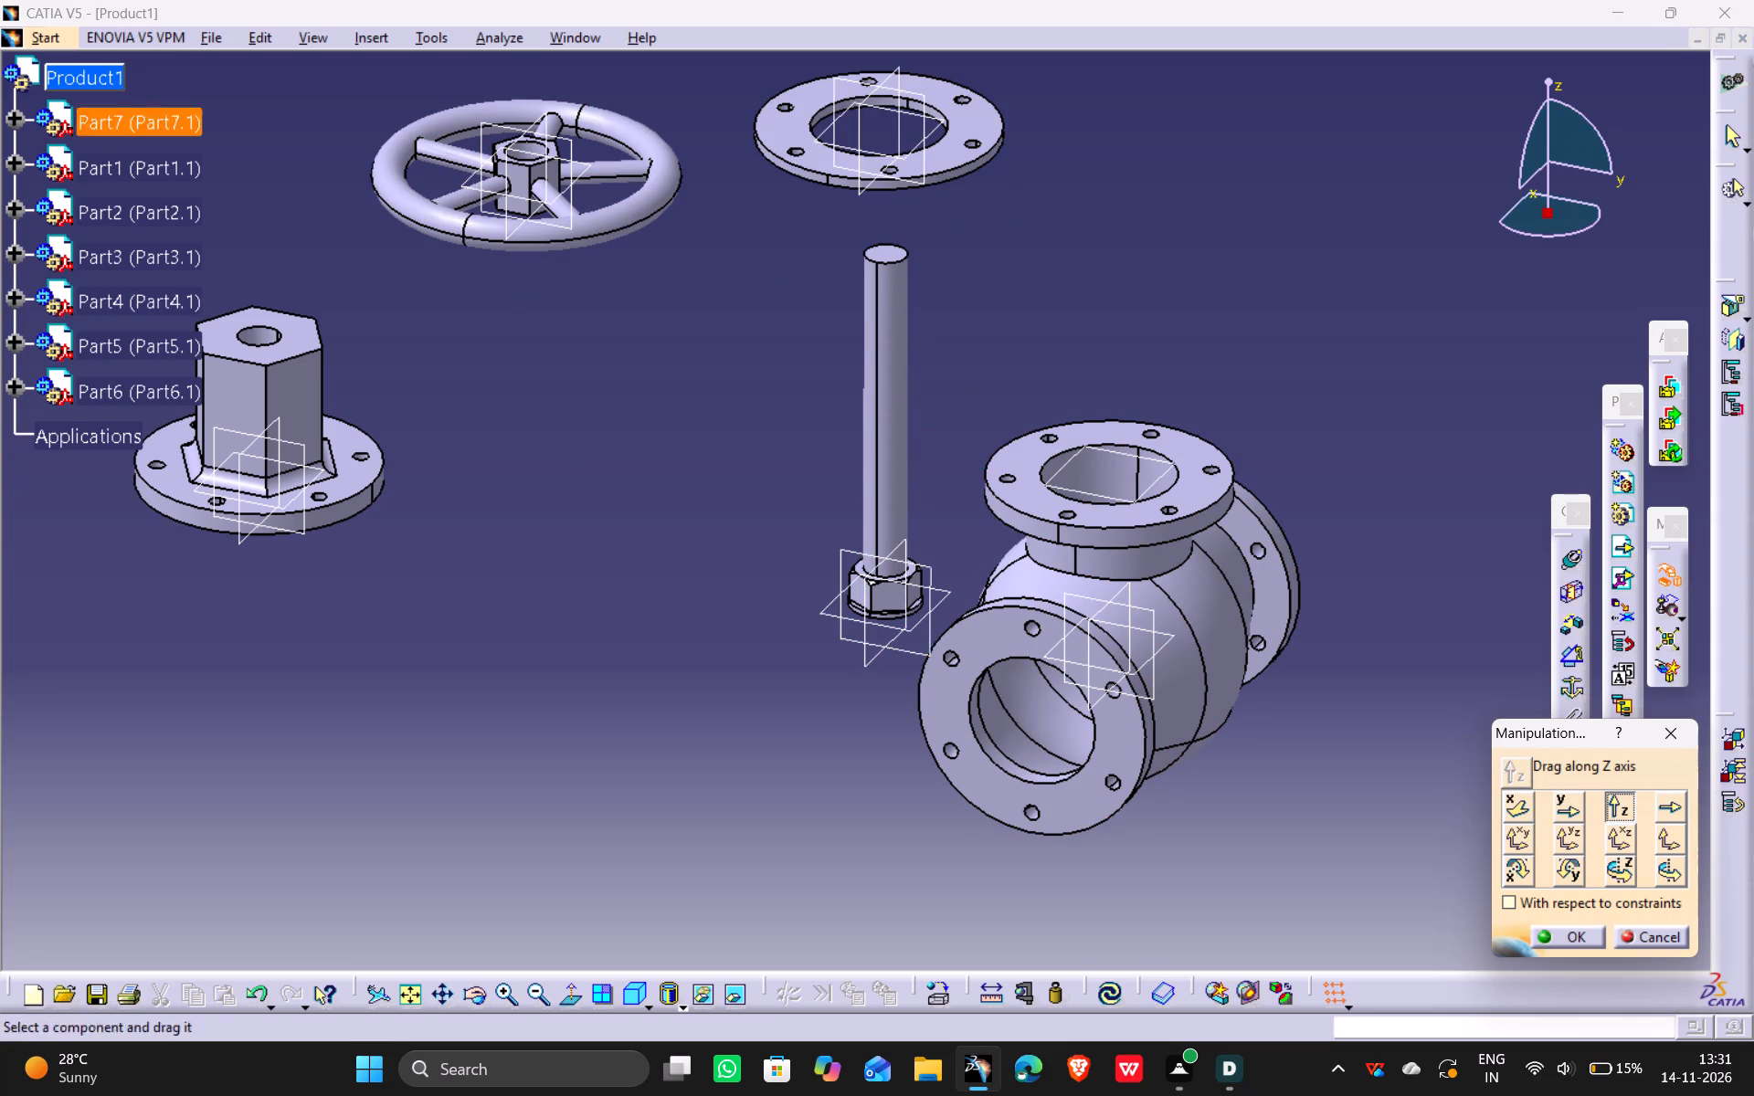
Move the rod (Part7) and the hexagonal nut (Part5) along the Y axis to the far side of the valve body.
left_click(1569, 806)
middle_click_drag(1228, 699, 1135, 718)
scroll(980, 605, "up", 1, "ctrl")
middle_click_drag(982, 602, 986, 659, "ctrl")
left_click_drag(811, 493, 1062, 536)
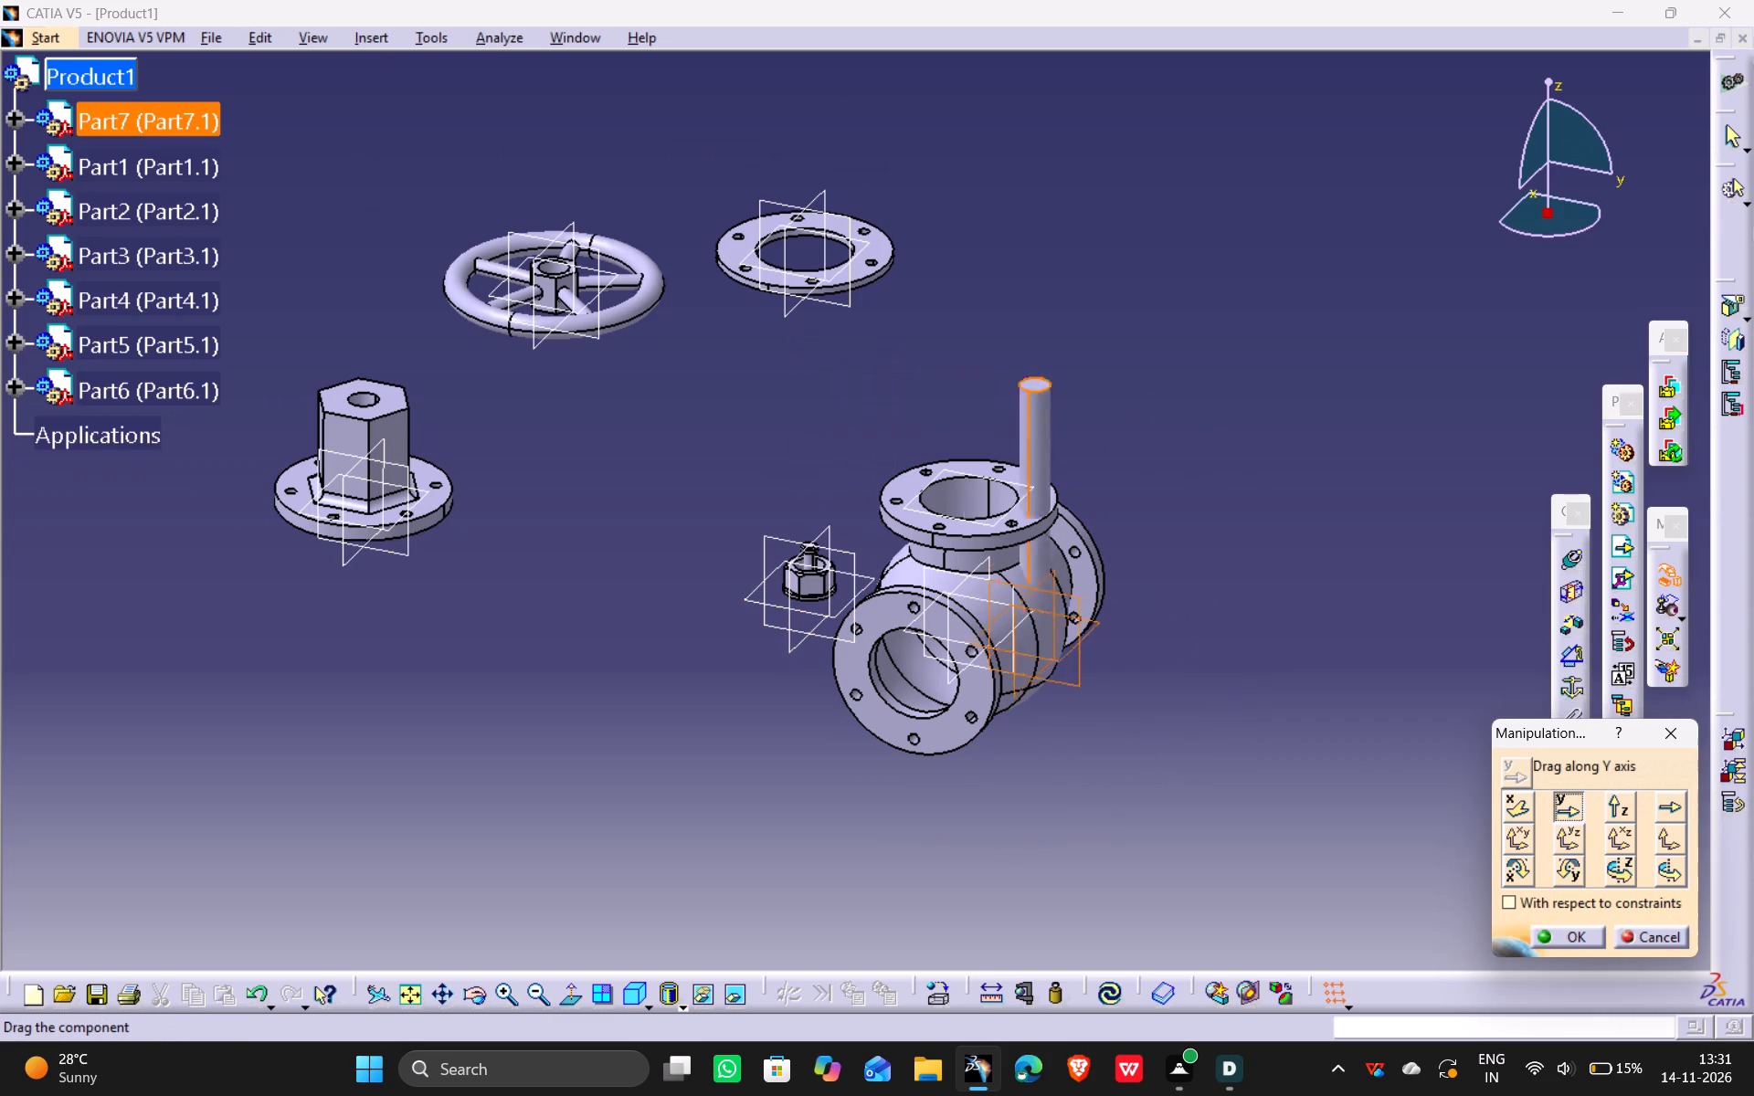
left_click_drag(1062, 536, 1368, 649)
left_click_drag(819, 590, 993, 600)
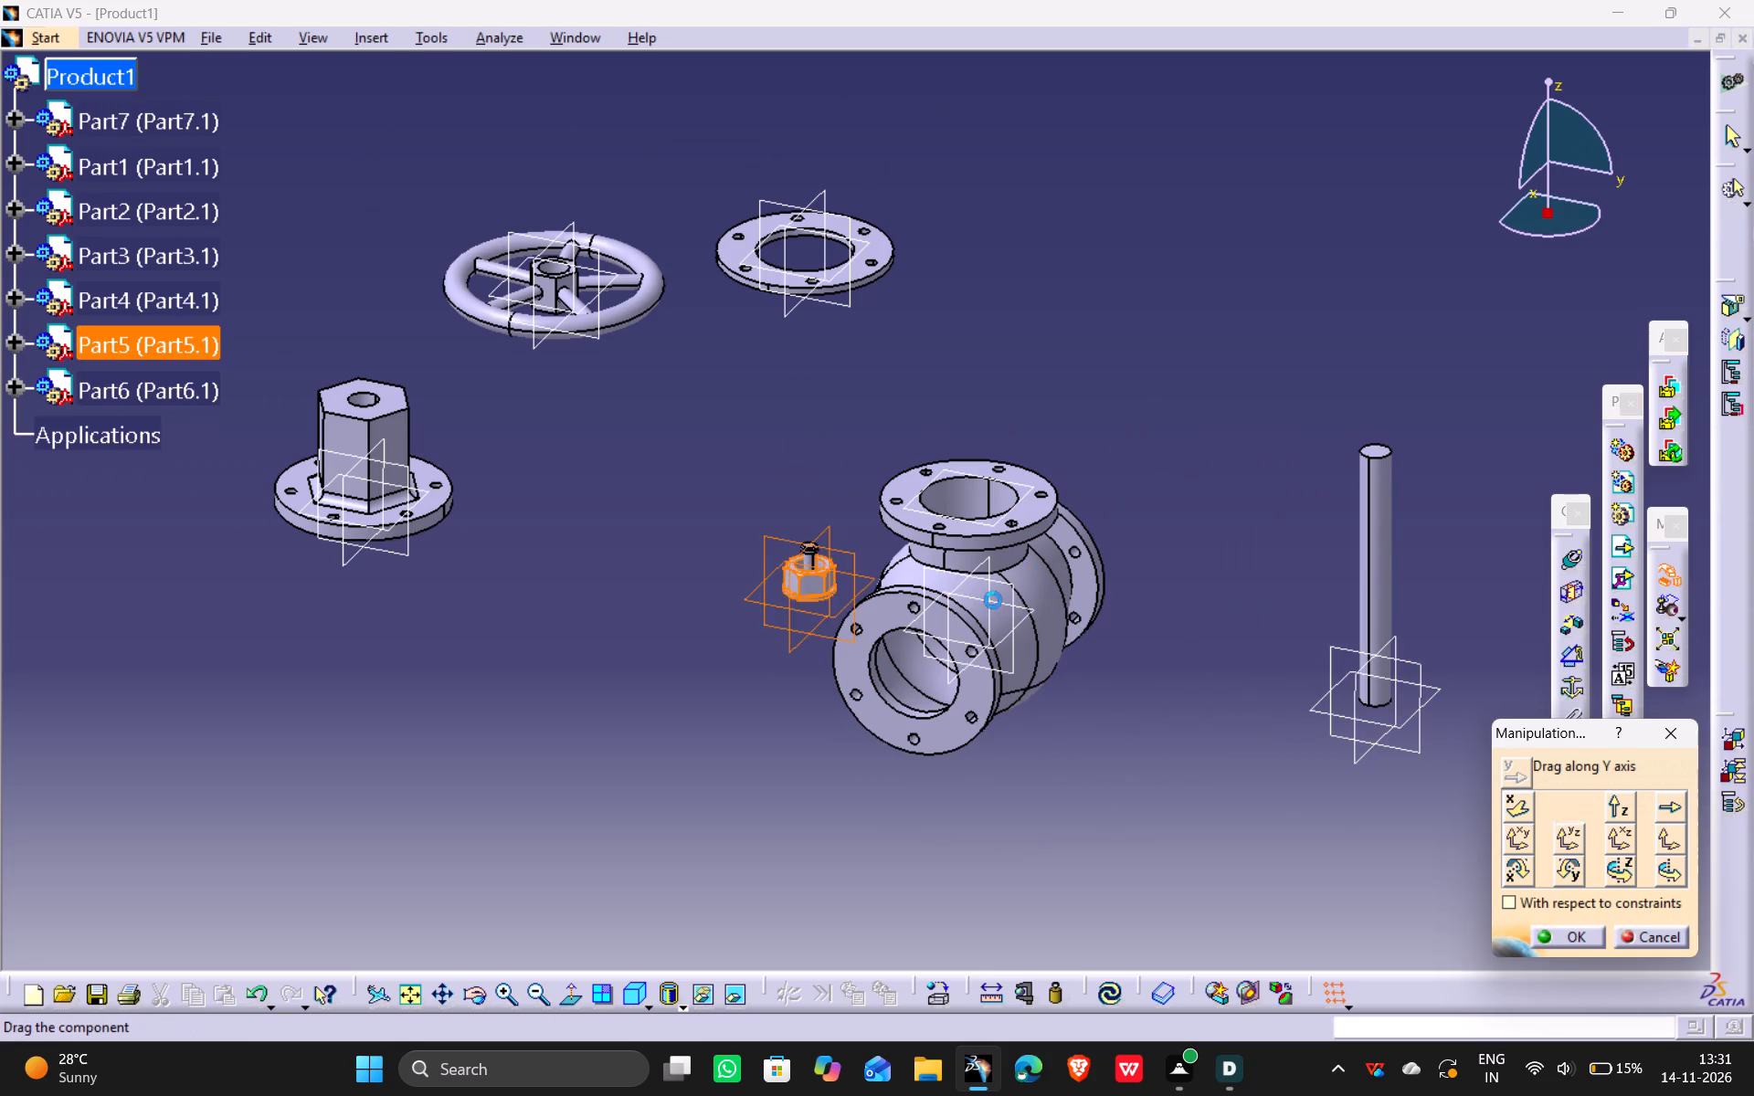
left_click_drag(993, 600, 1202, 638)
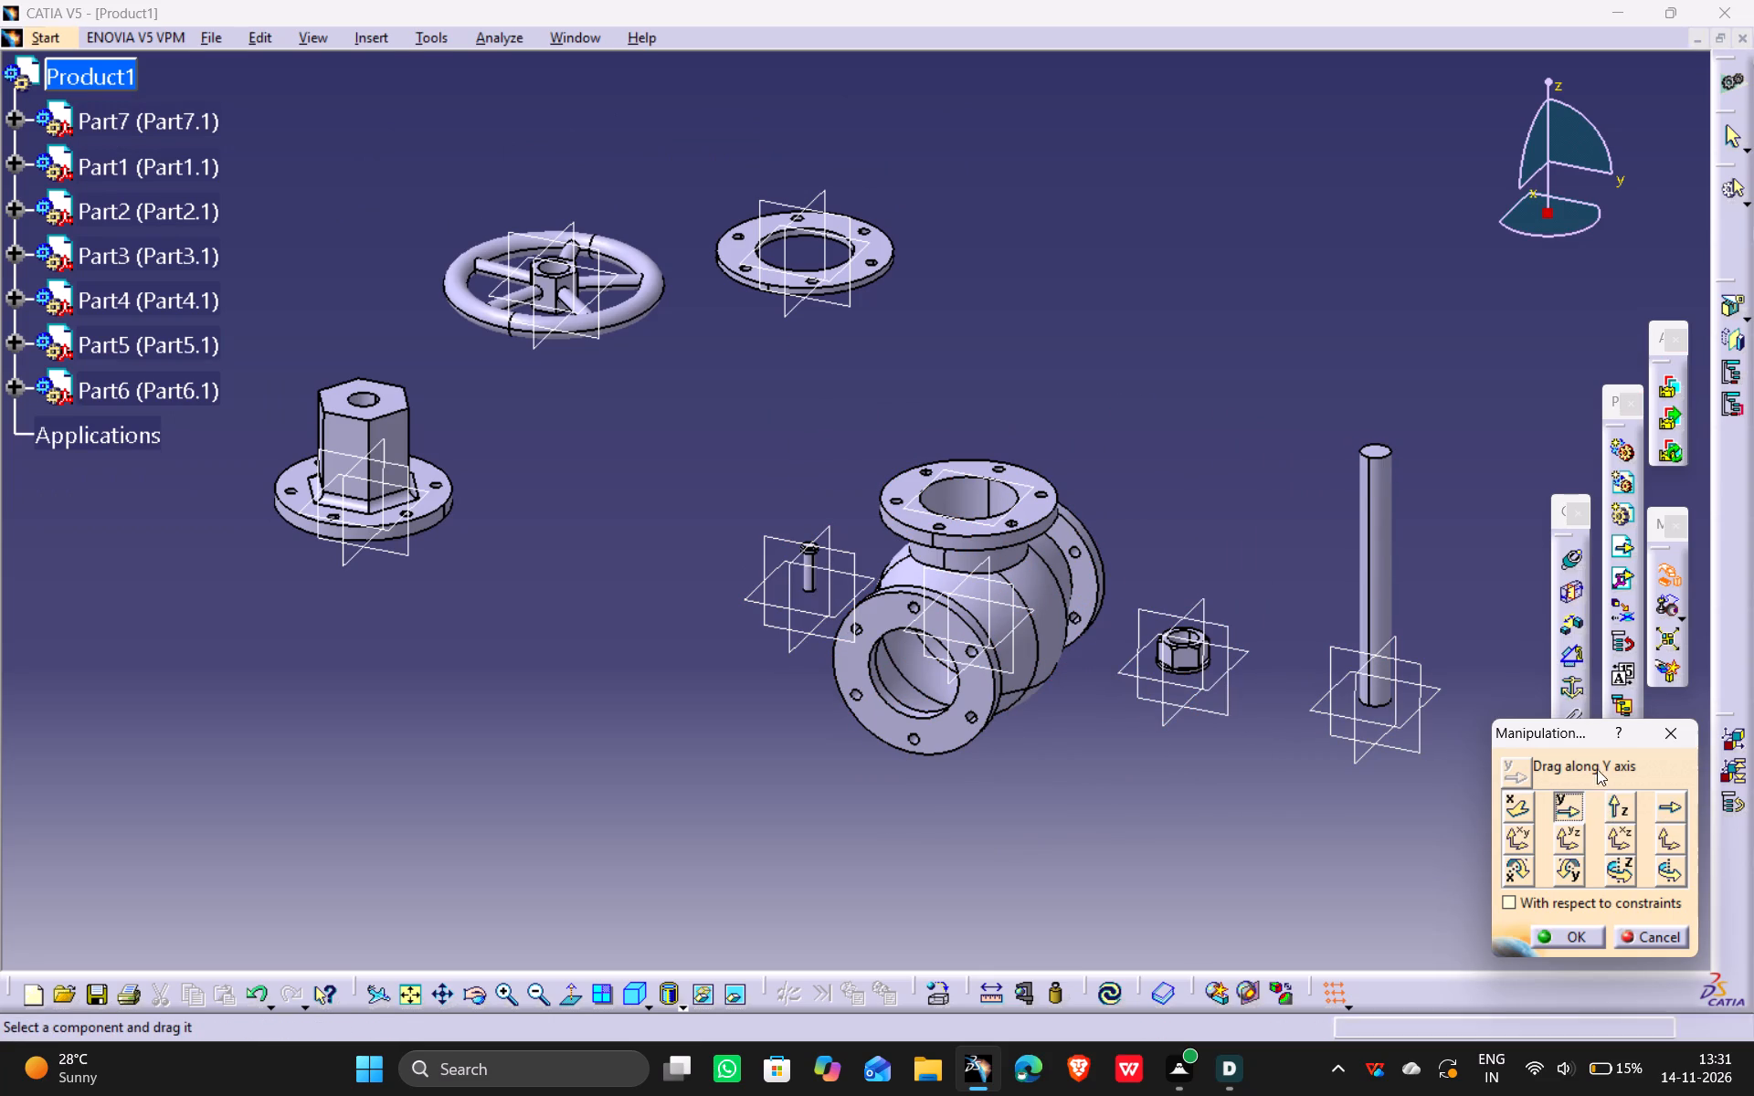
Move the small bolt (Part6) forward and the nut (Part5) backward along the X axis, and finish the manipulation.
left_click(1529, 798)
left_click_drag(813, 553, 678, 718)
left_click_drag(1177, 658, 1202, 608)
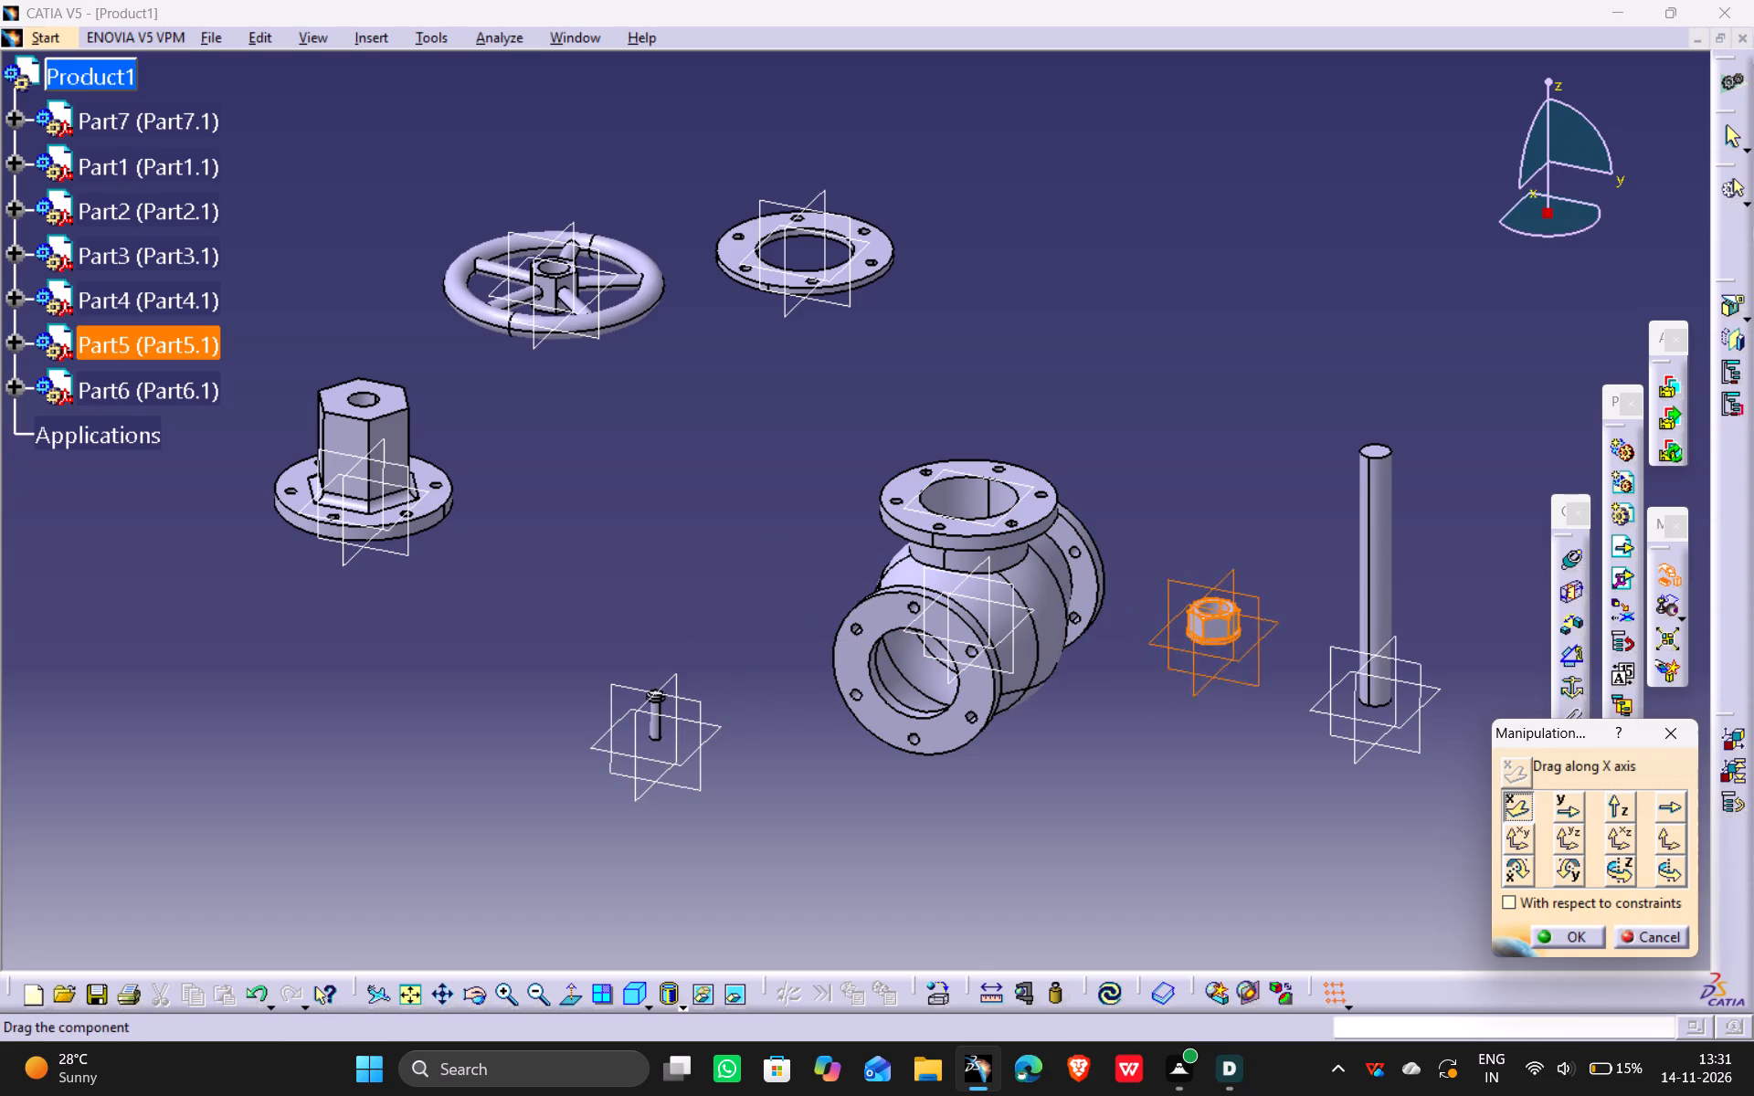
left_click_drag(1202, 608, 1251, 523)
left_click(1578, 938)
left_click(1314, 774)
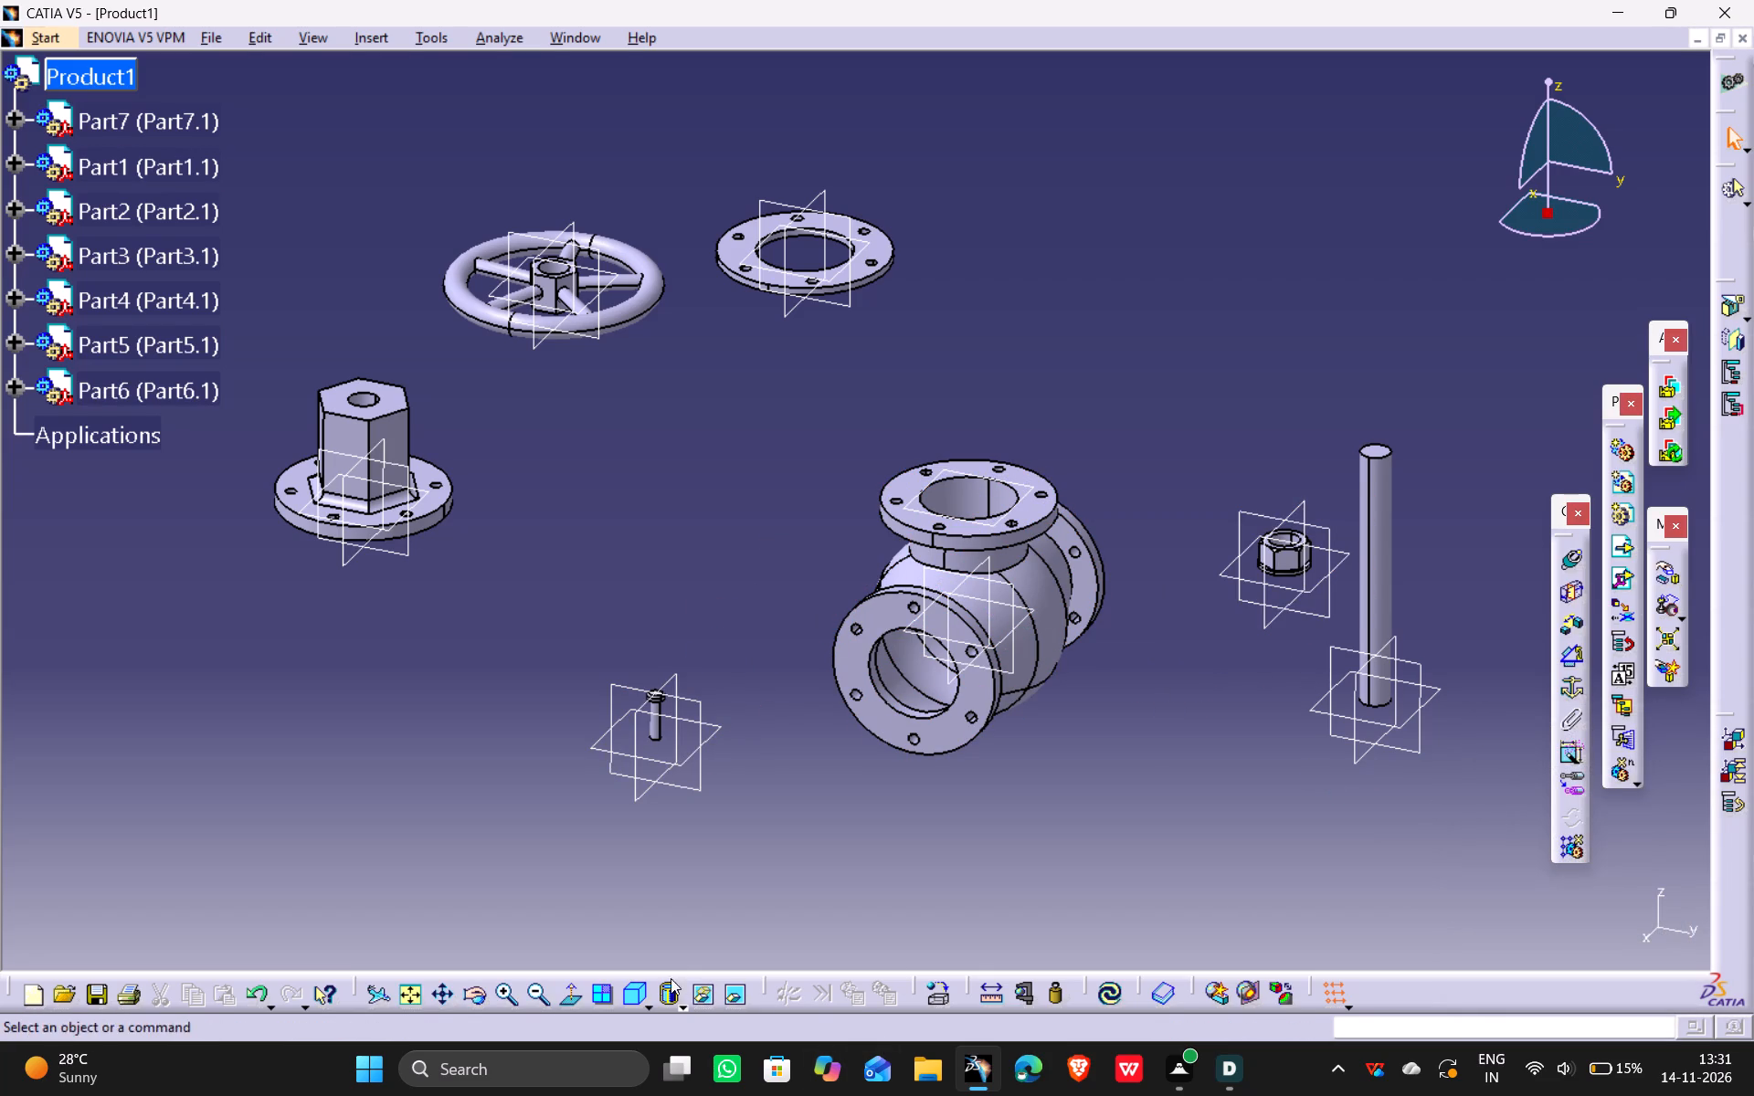
Fix the valve body (Part1) in place with a Fix constraint.
left_click(634, 994)
left_click(414, 990)
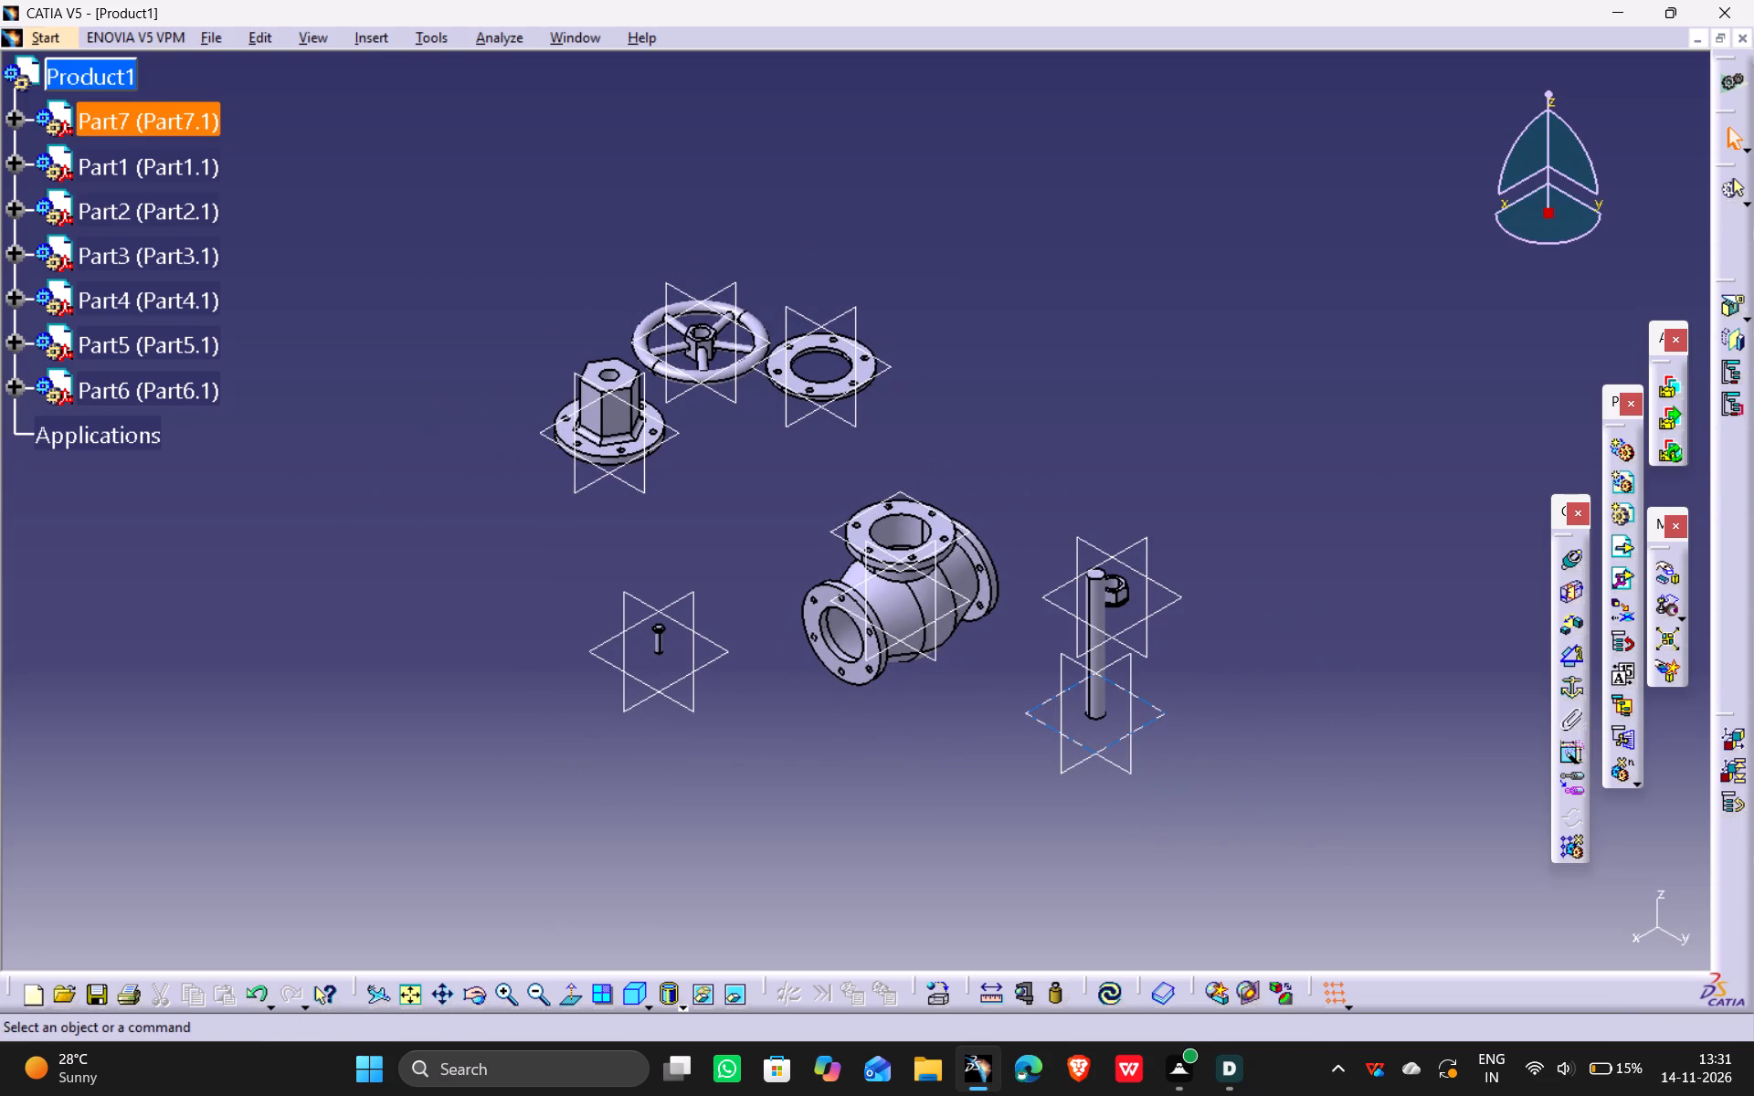
middle_click_drag(894, 753, 999, 701)
scroll(894, 753, "down", 2)
left_click_drag(894, 744, 999, 701)
middle_click_drag(919, 773, 912, 728, "ctrl")
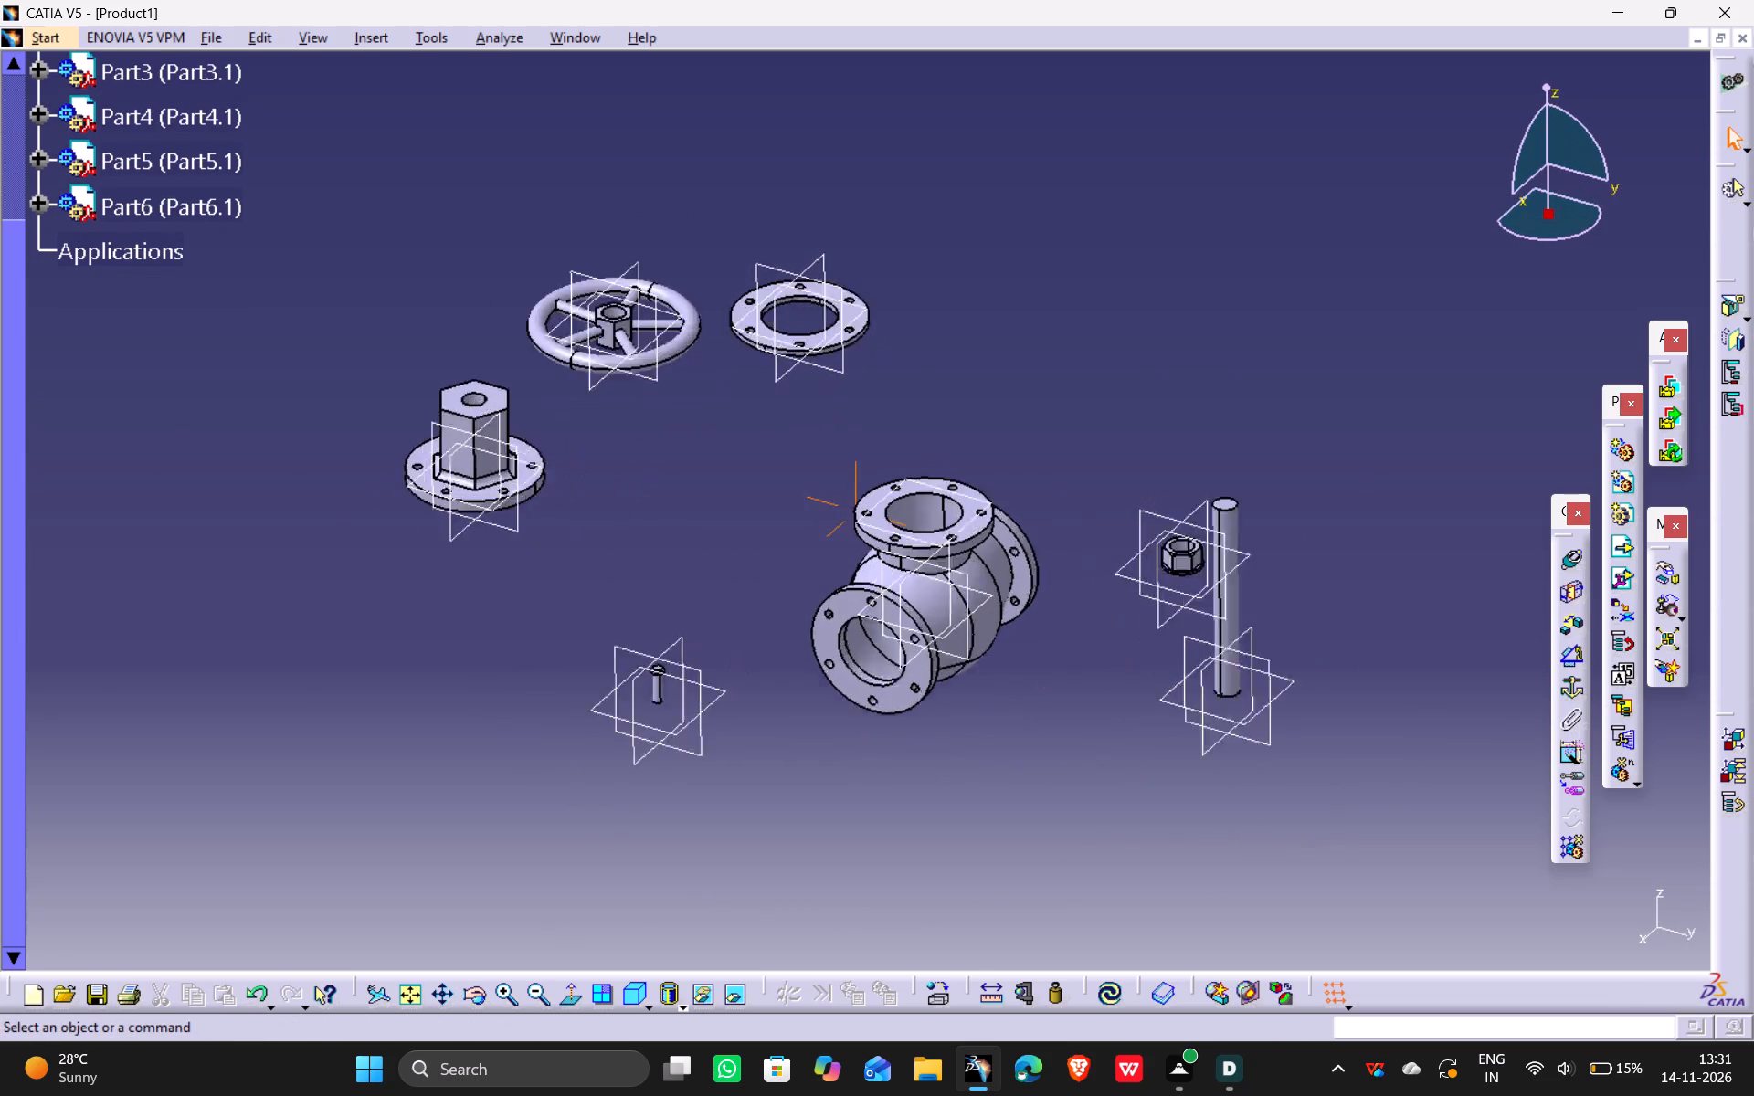
middle_click_drag(912, 728, 924, 687, "ctrl")
left_click(935, 587)
scroll(35, 237, "up", 2)
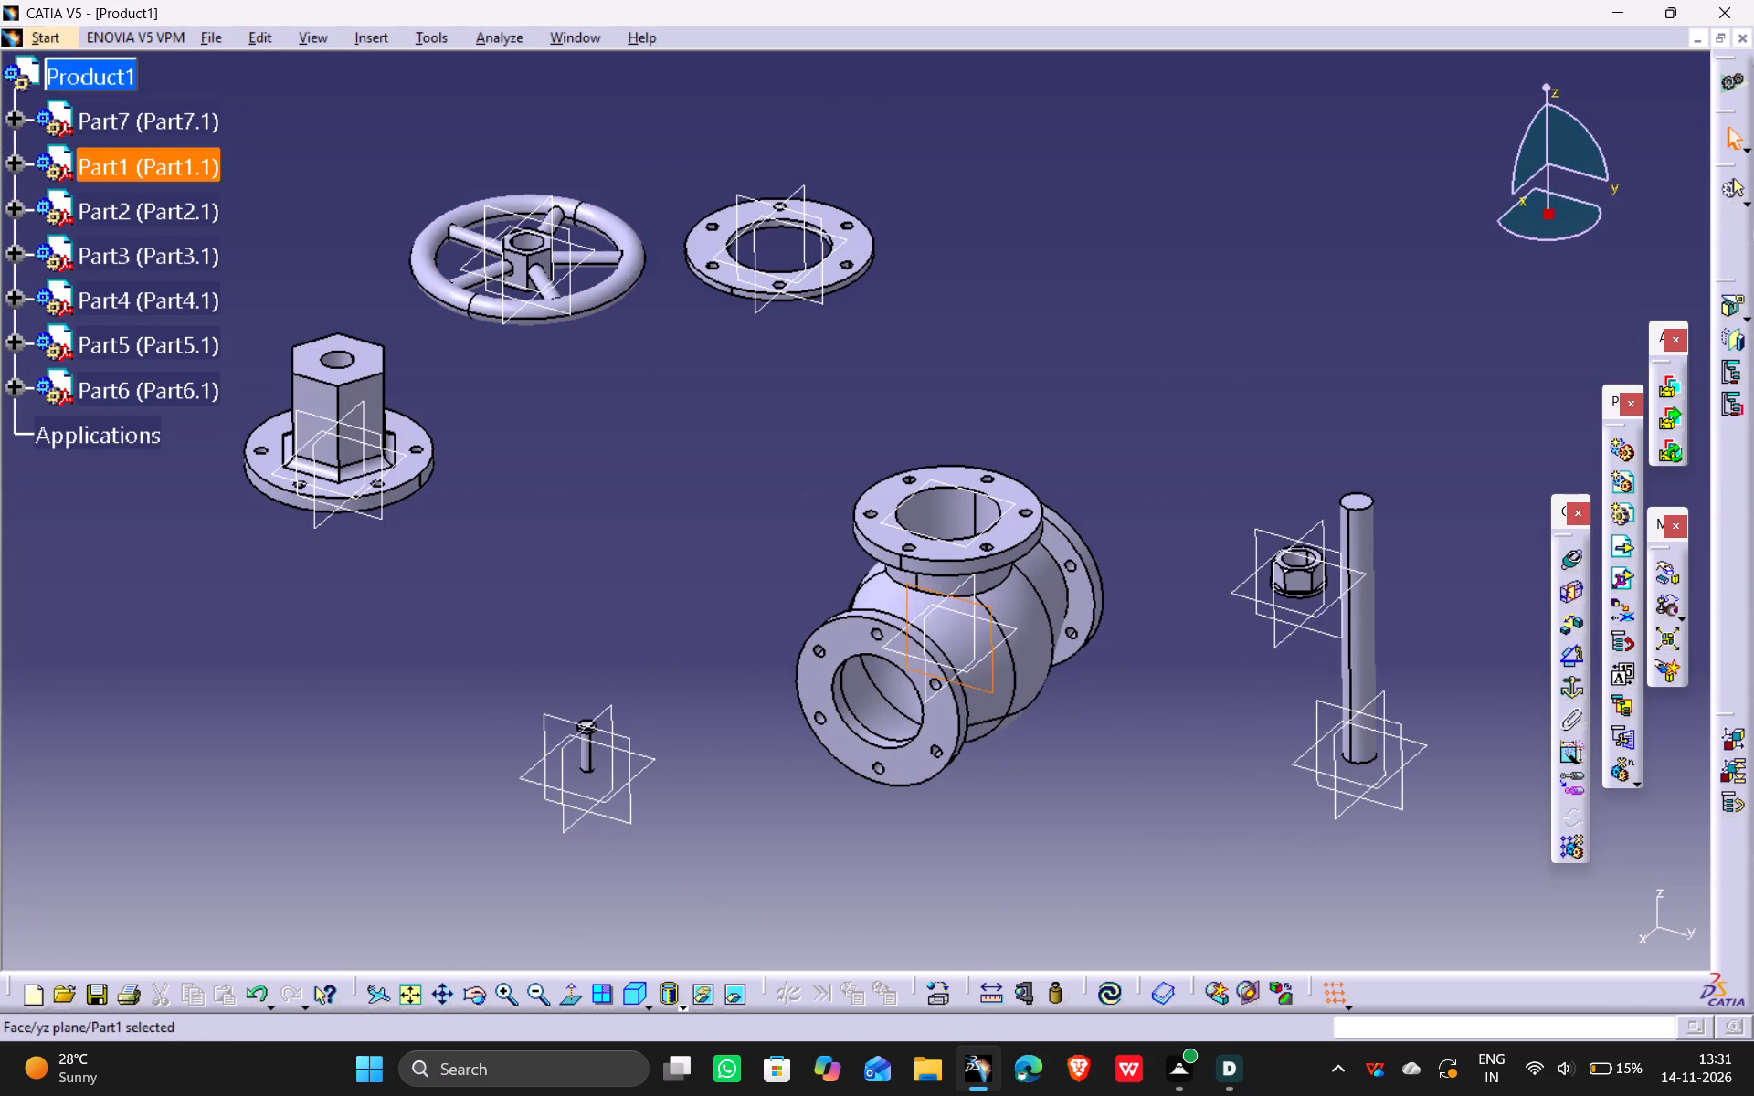
left_click(154, 165)
middle_click_drag(203, 257, 209, 301, "ctrl")
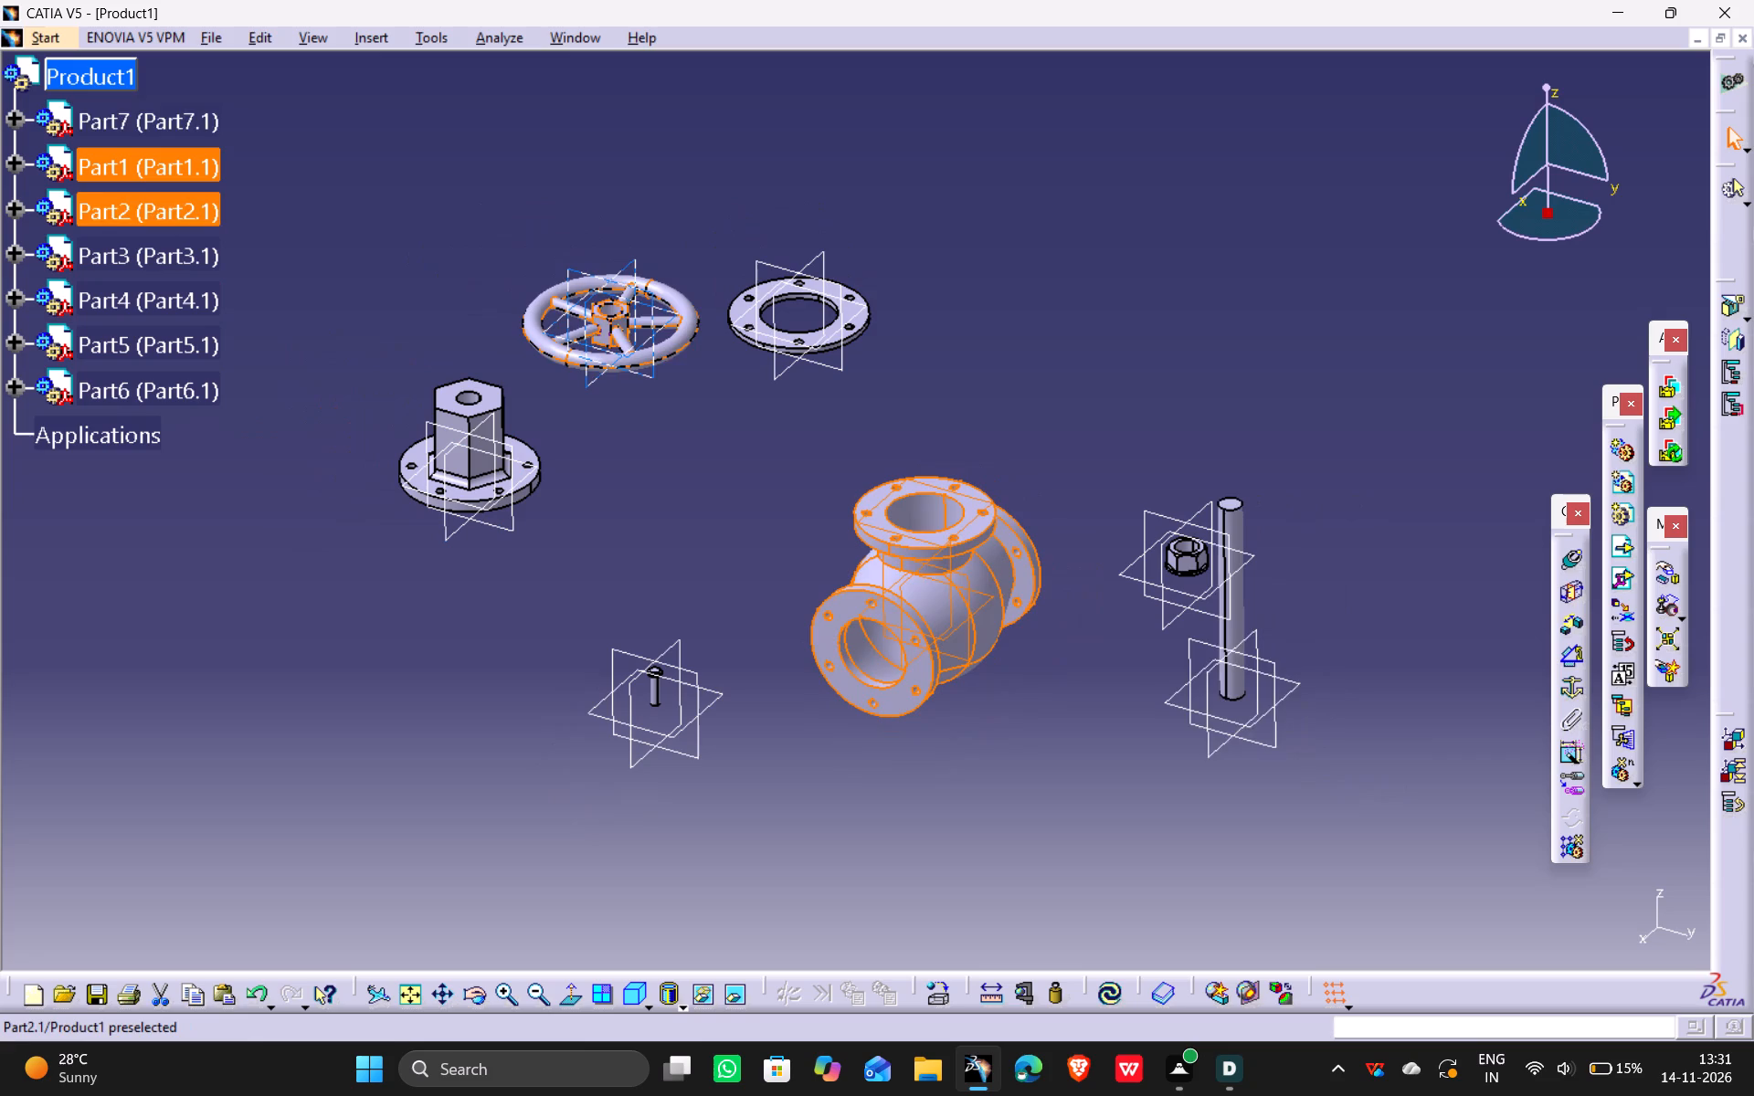
left_click(140, 167)
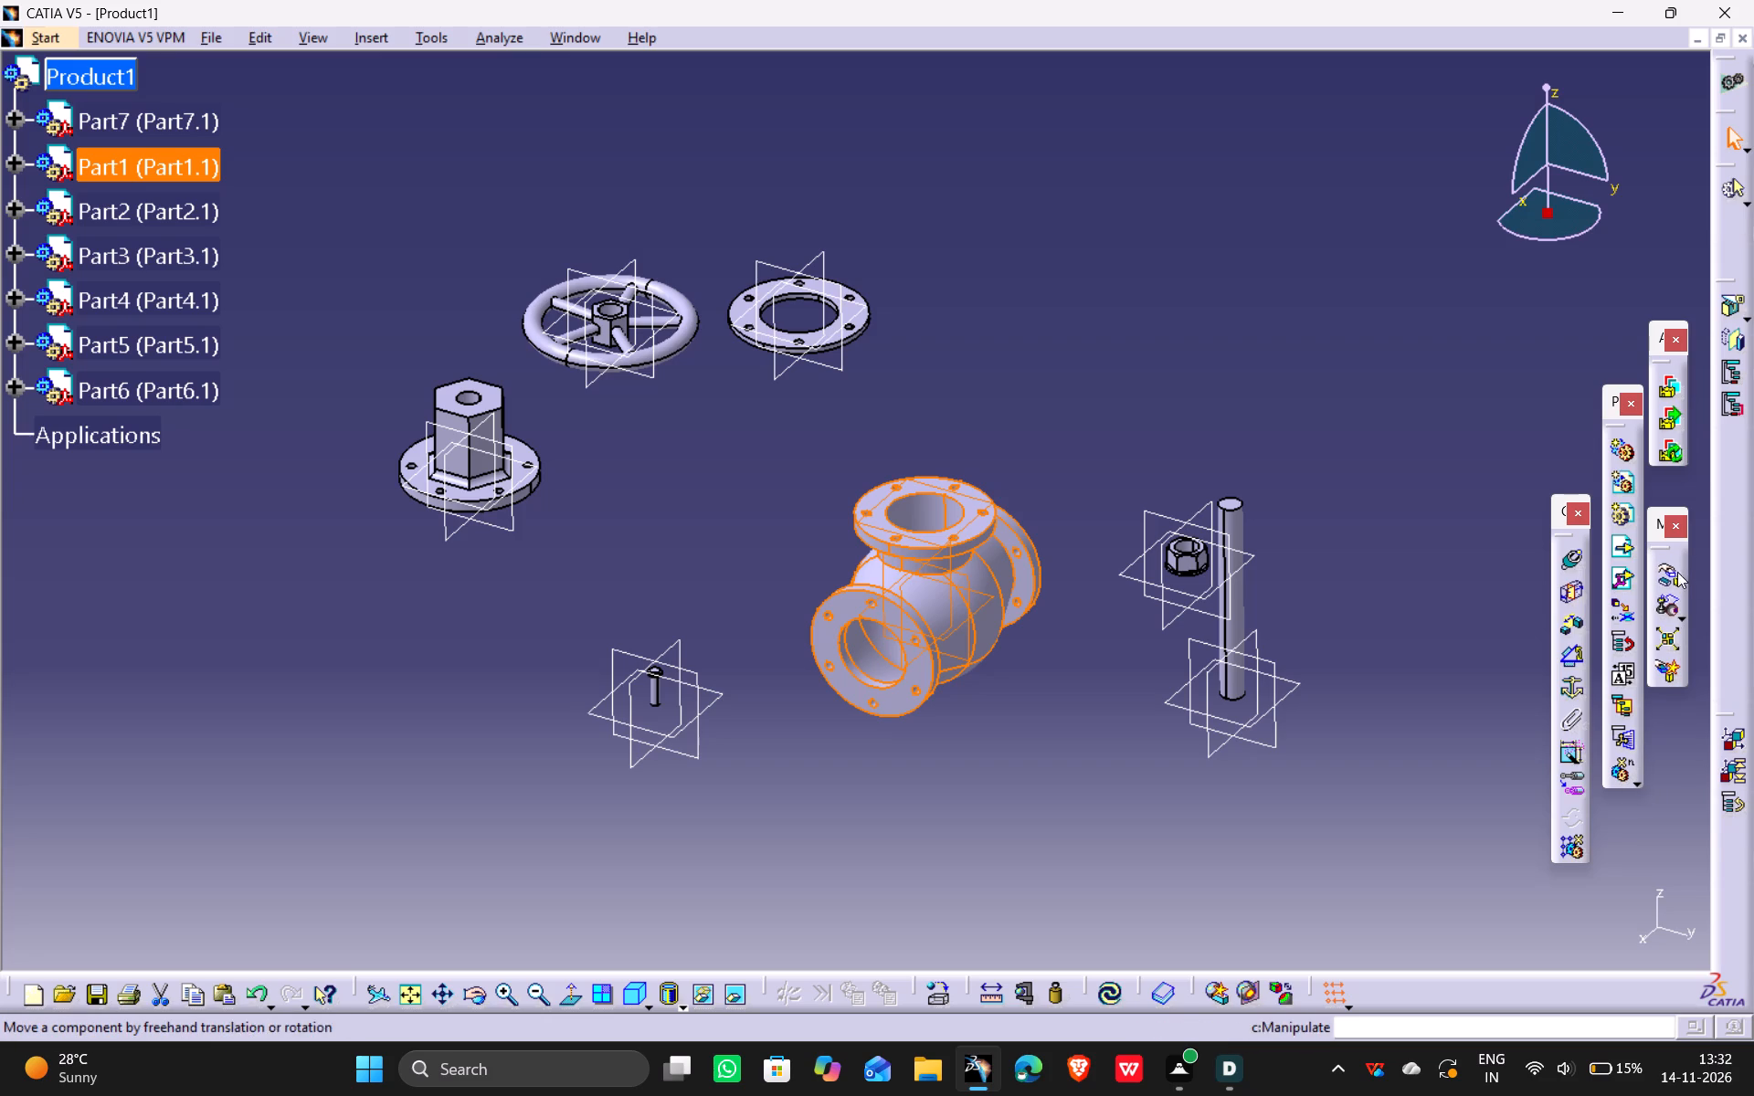
left_click(1680, 613)
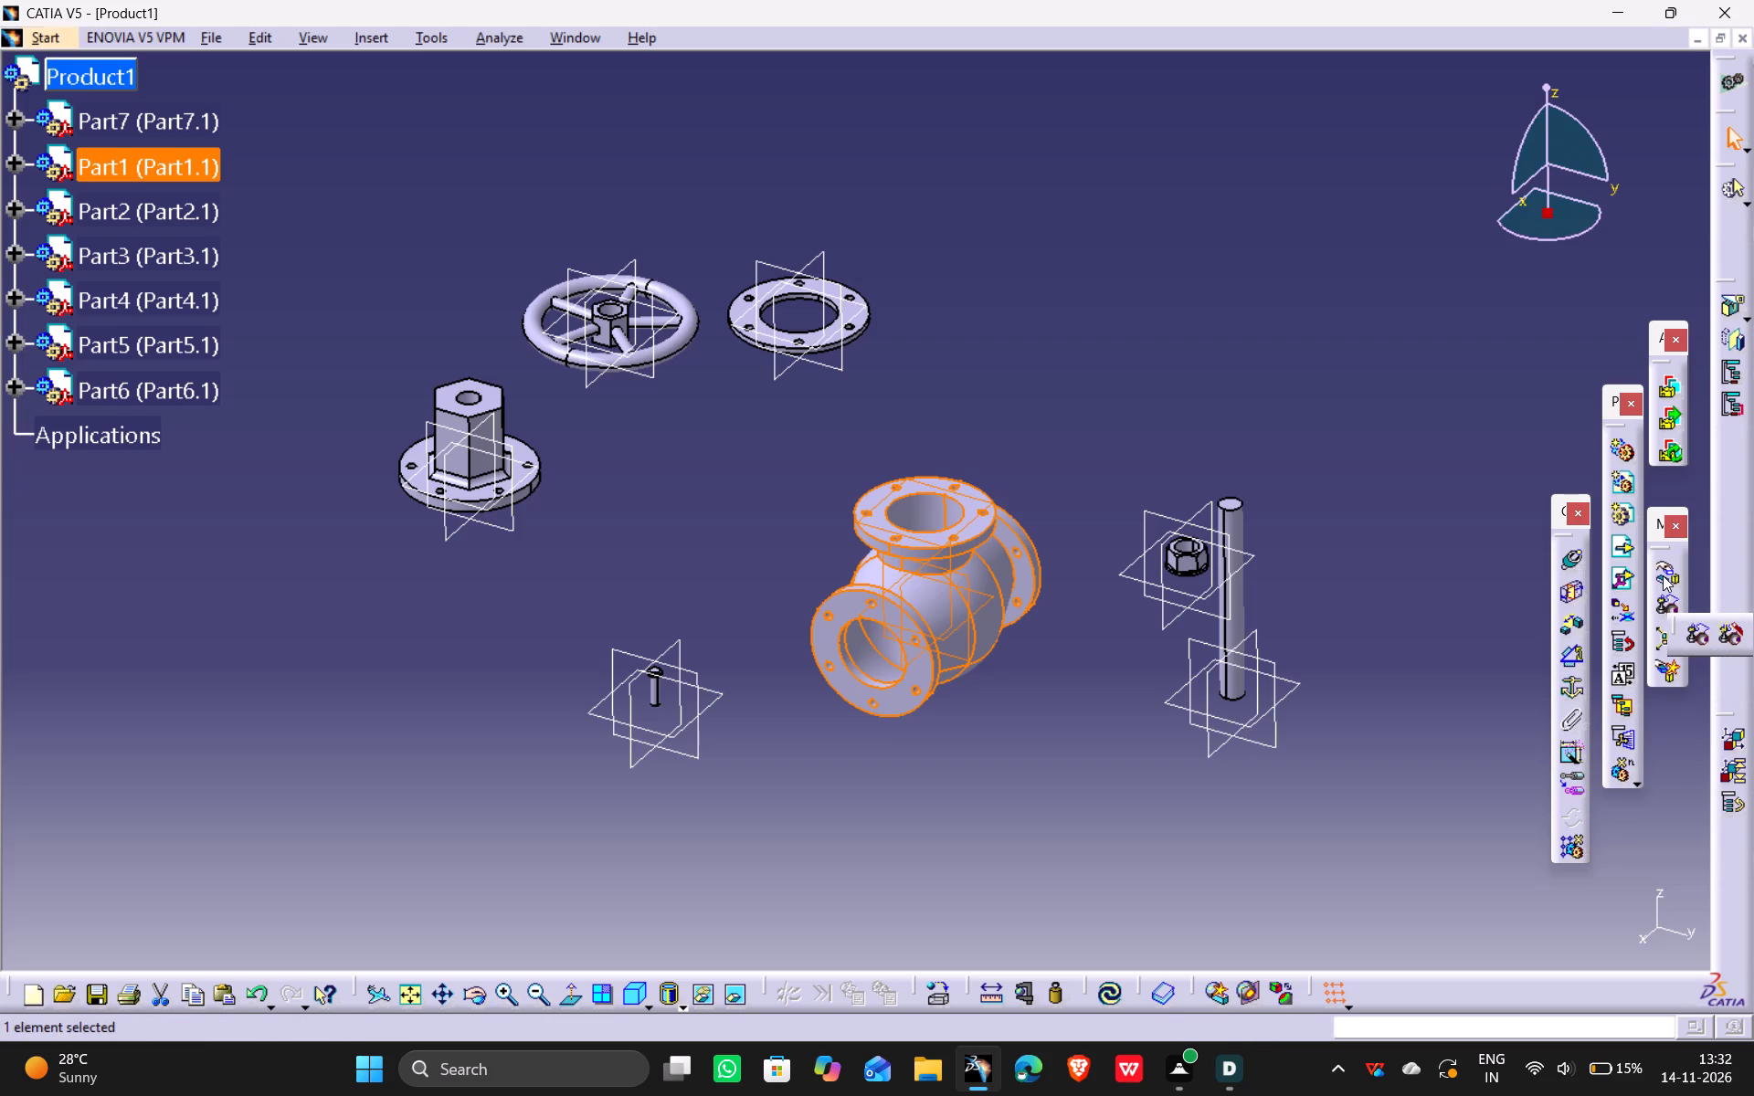
left_click(1749, 606)
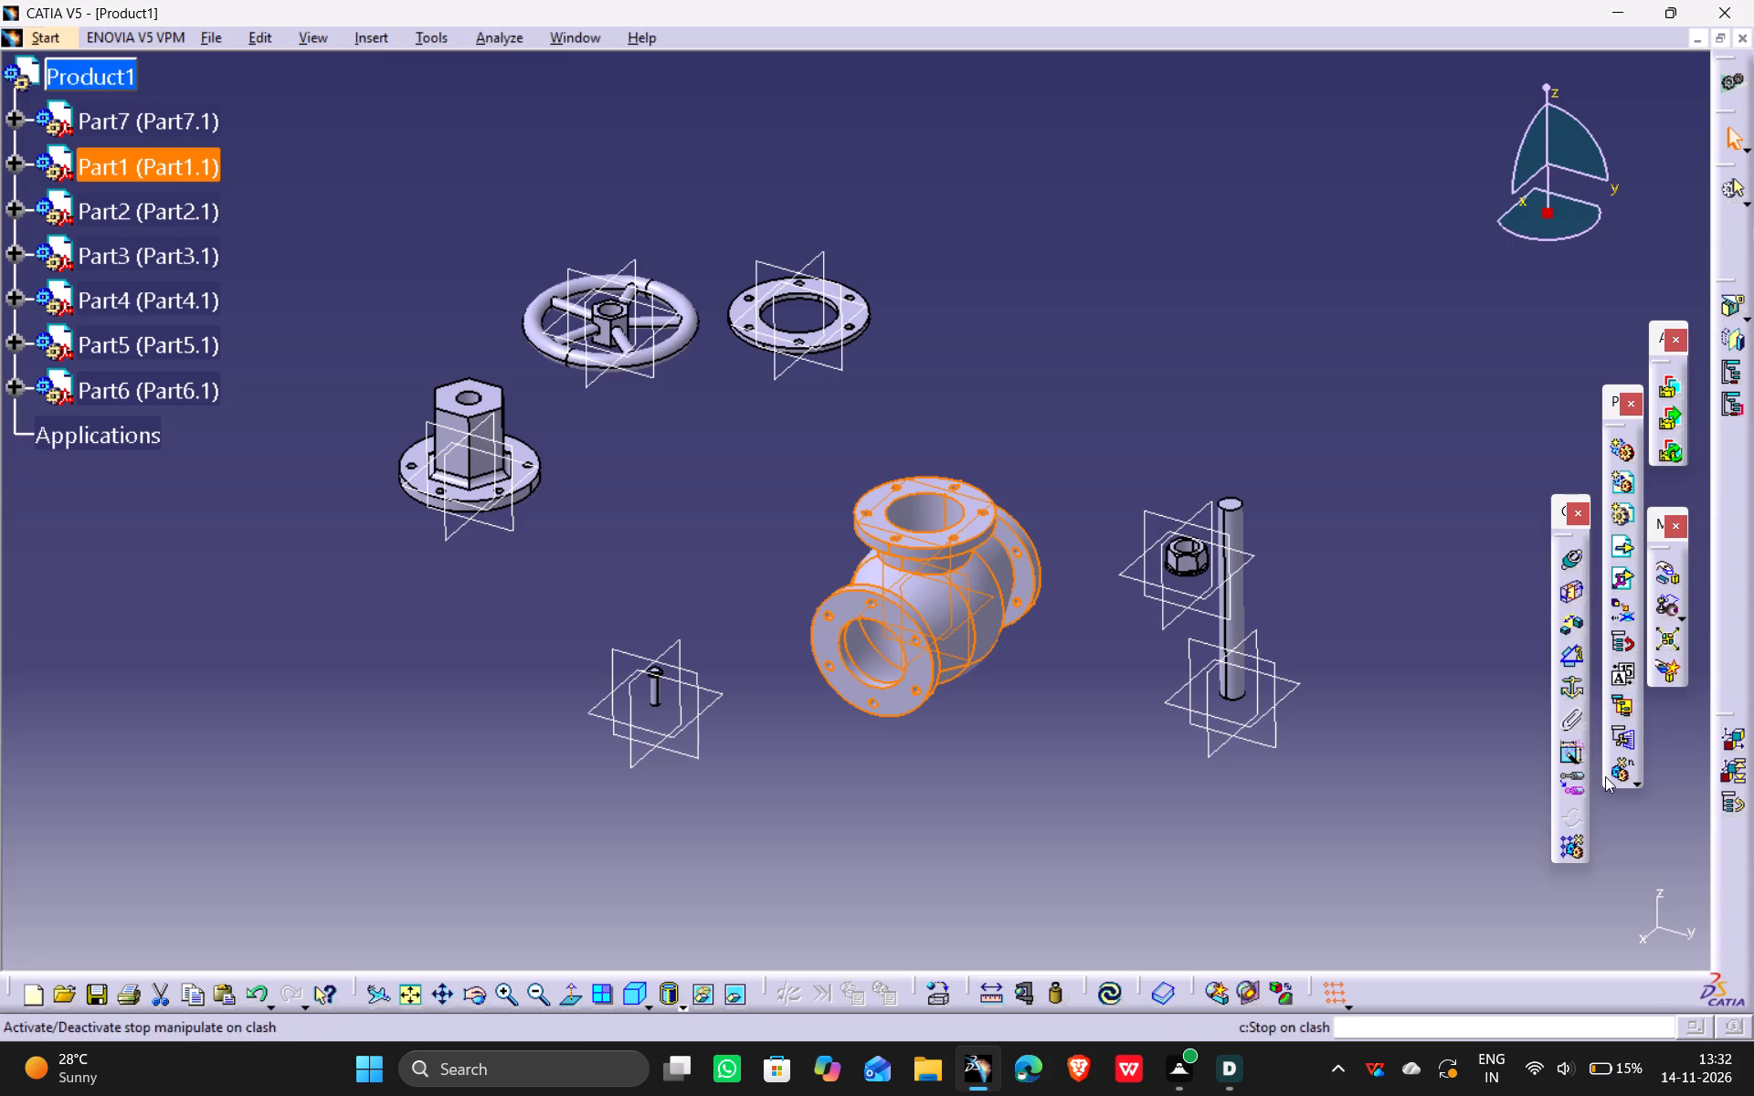
left_click(1575, 692)
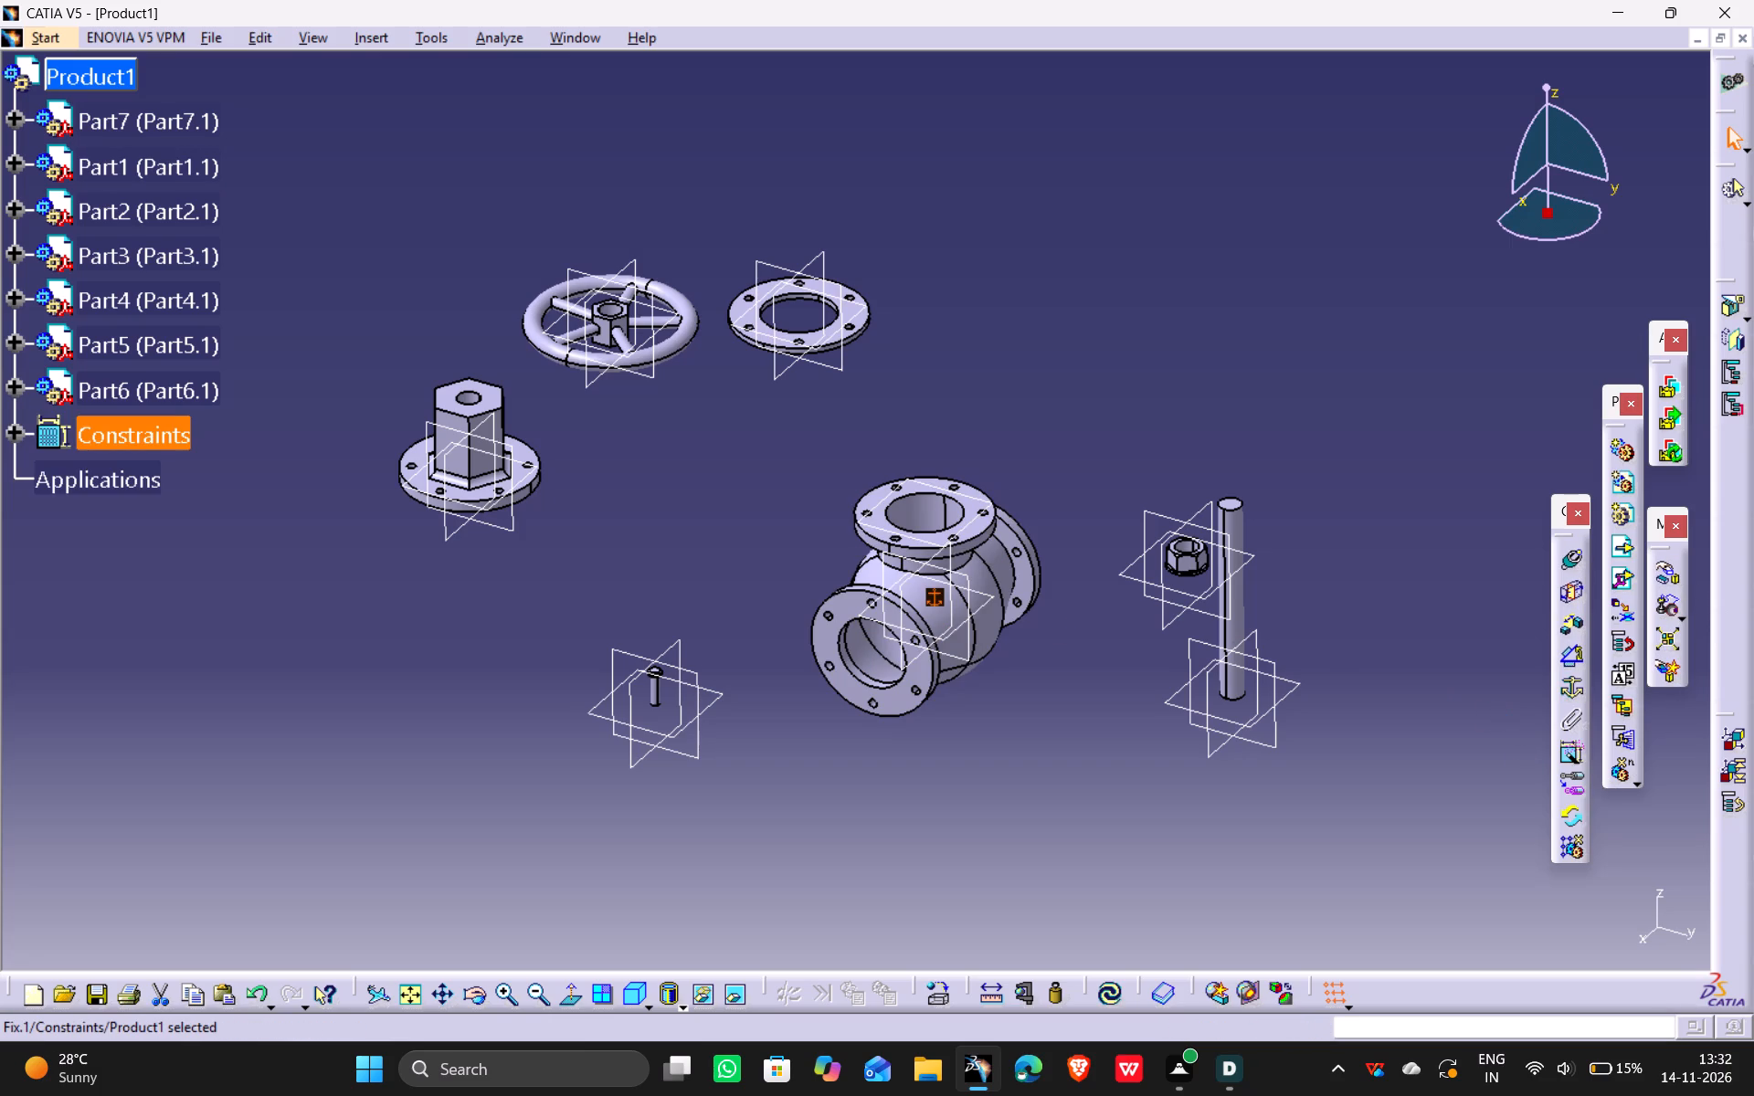
left_click(1076, 306)
Start a Coincidence constraint, and tidy the workspace by closing two floating toolbars, docking Move and placing Constraints clear of the parts.
middle_click_drag(936, 759, 946, 673, "ctrl")
scroll(963, 657, "up", 1)
middle_click_drag(964, 655, 964, 656)
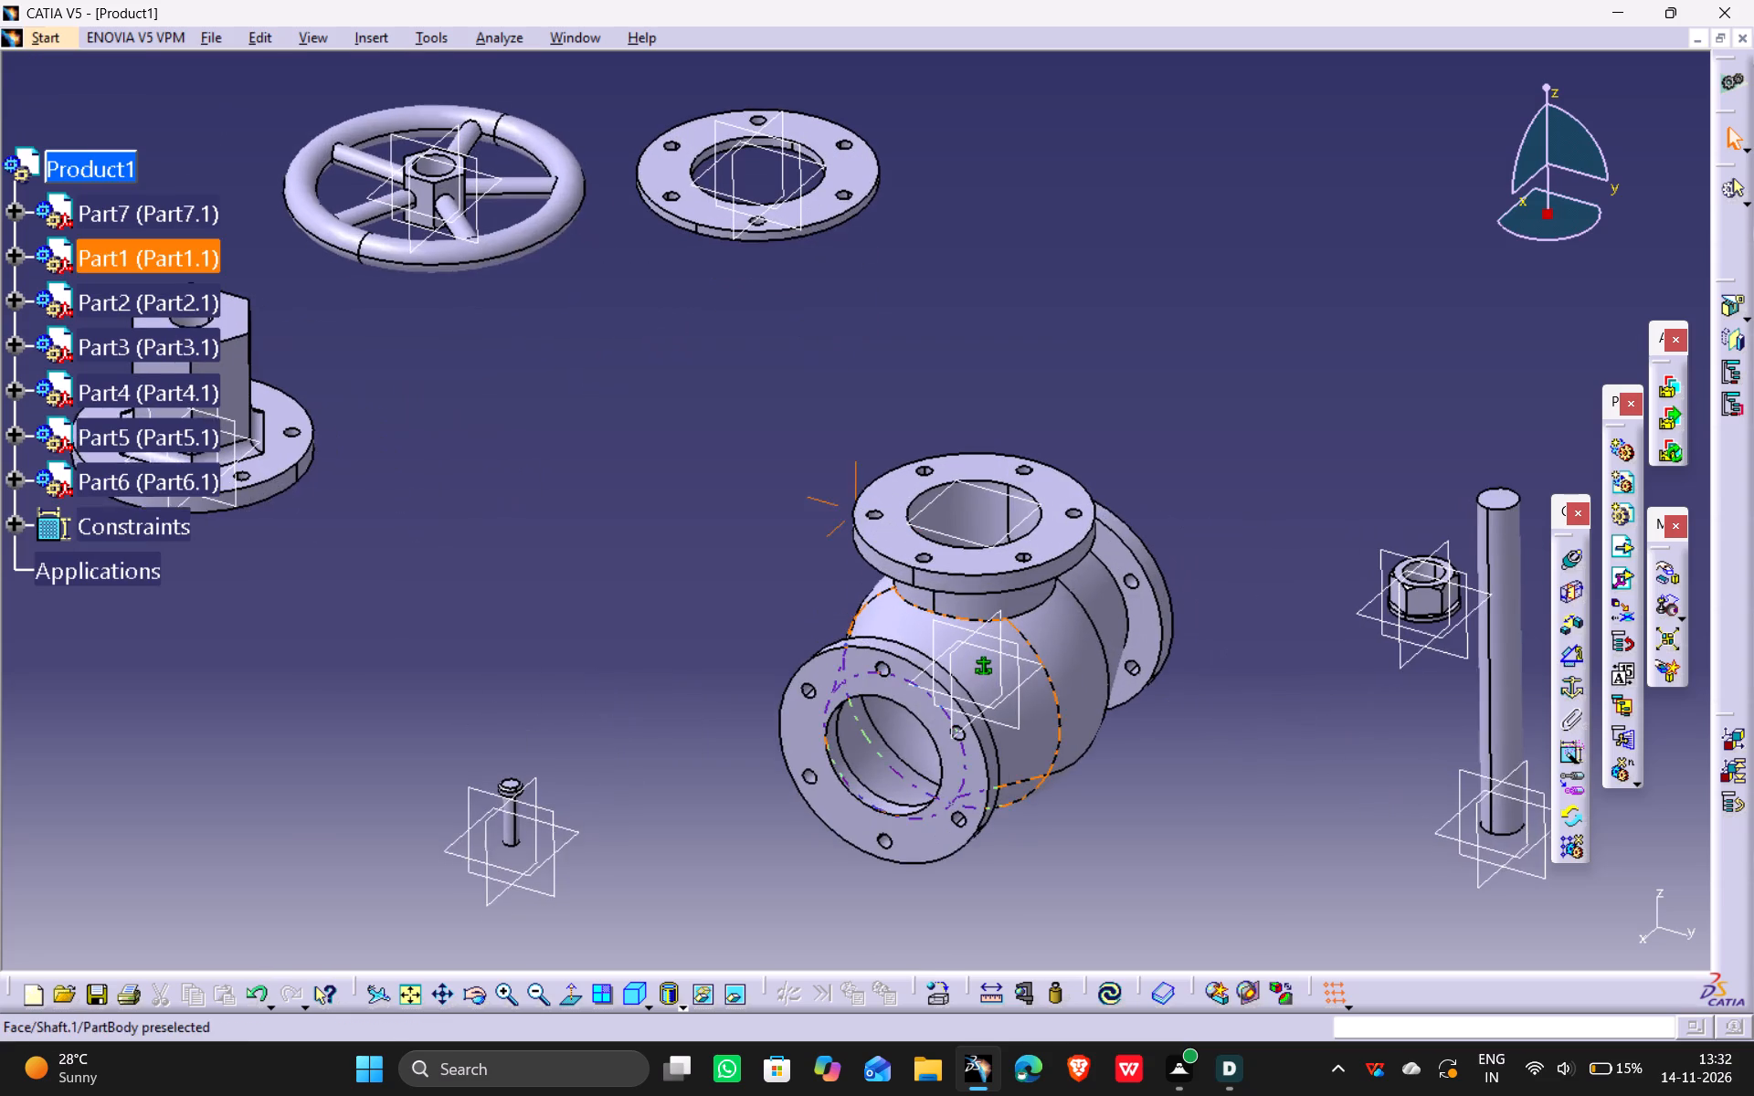
middle_click_drag(964, 656, 962, 670)
middle_click_drag(914, 248, 918, 285, "ctrl")
middle_click(918, 287, "ctrl")
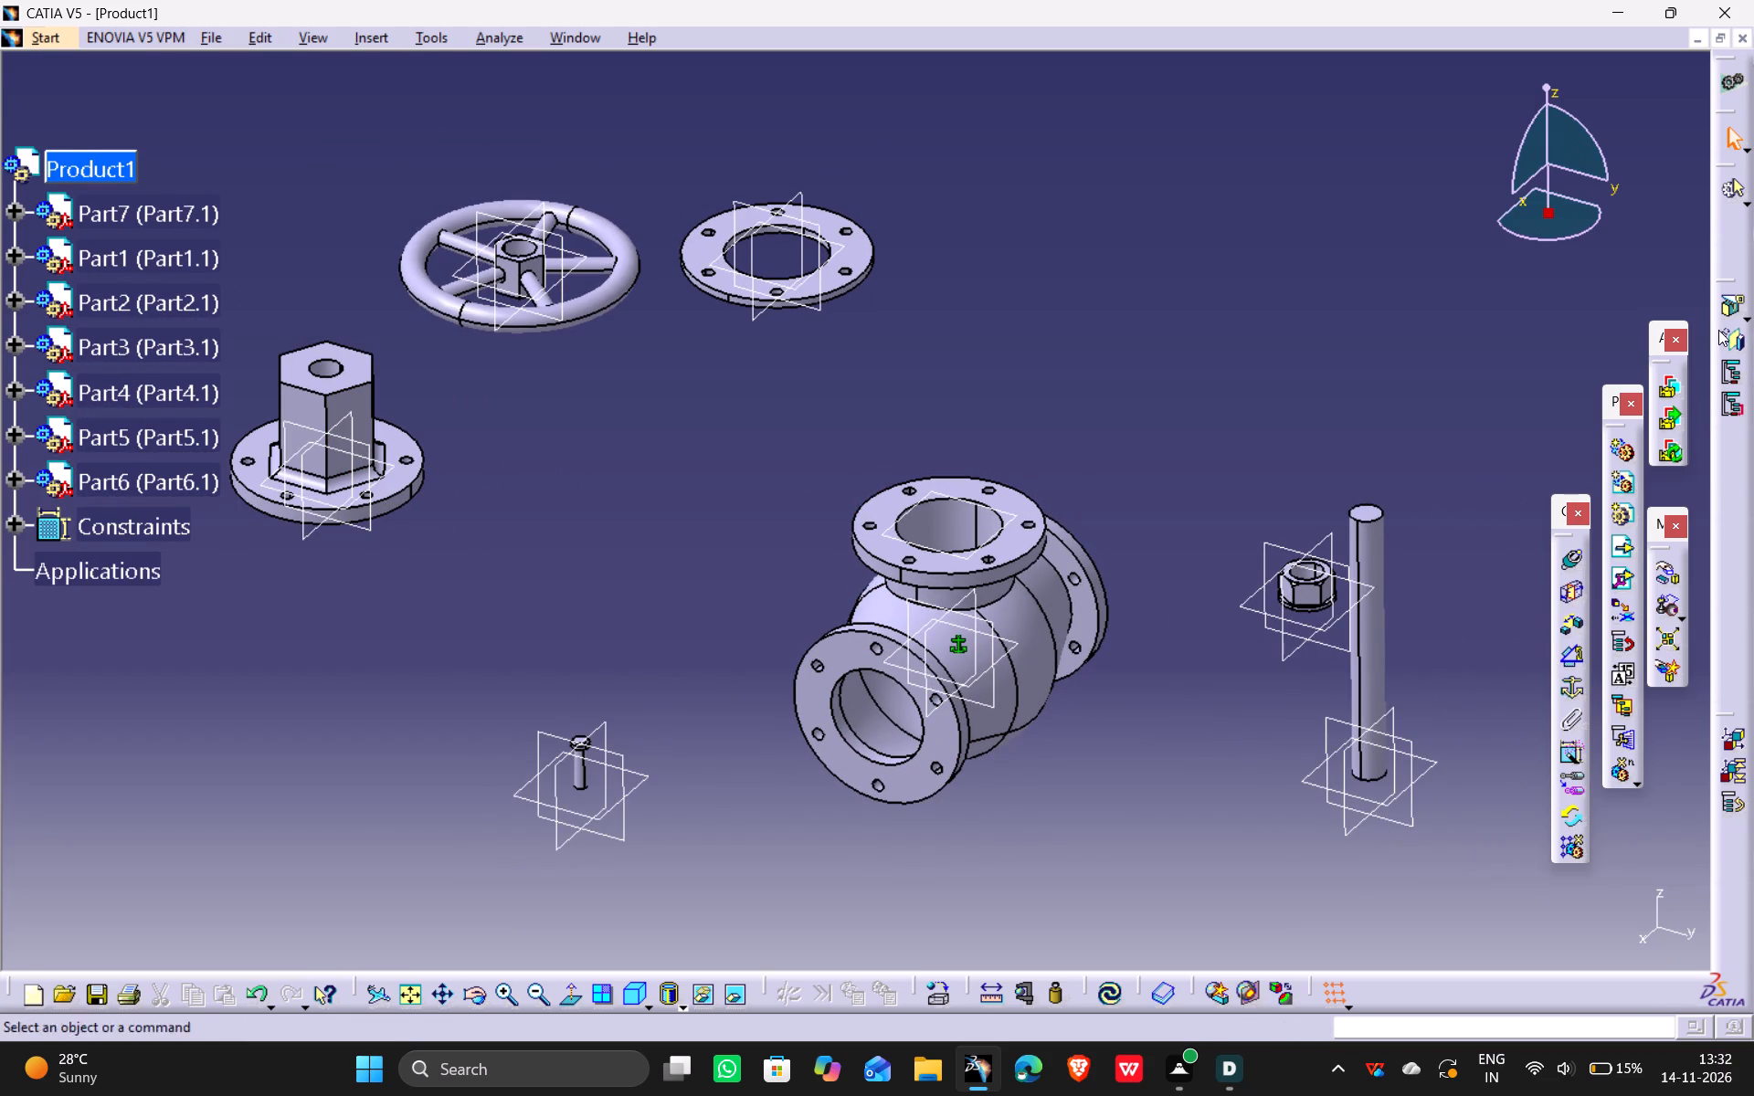
left_click(1563, 553)
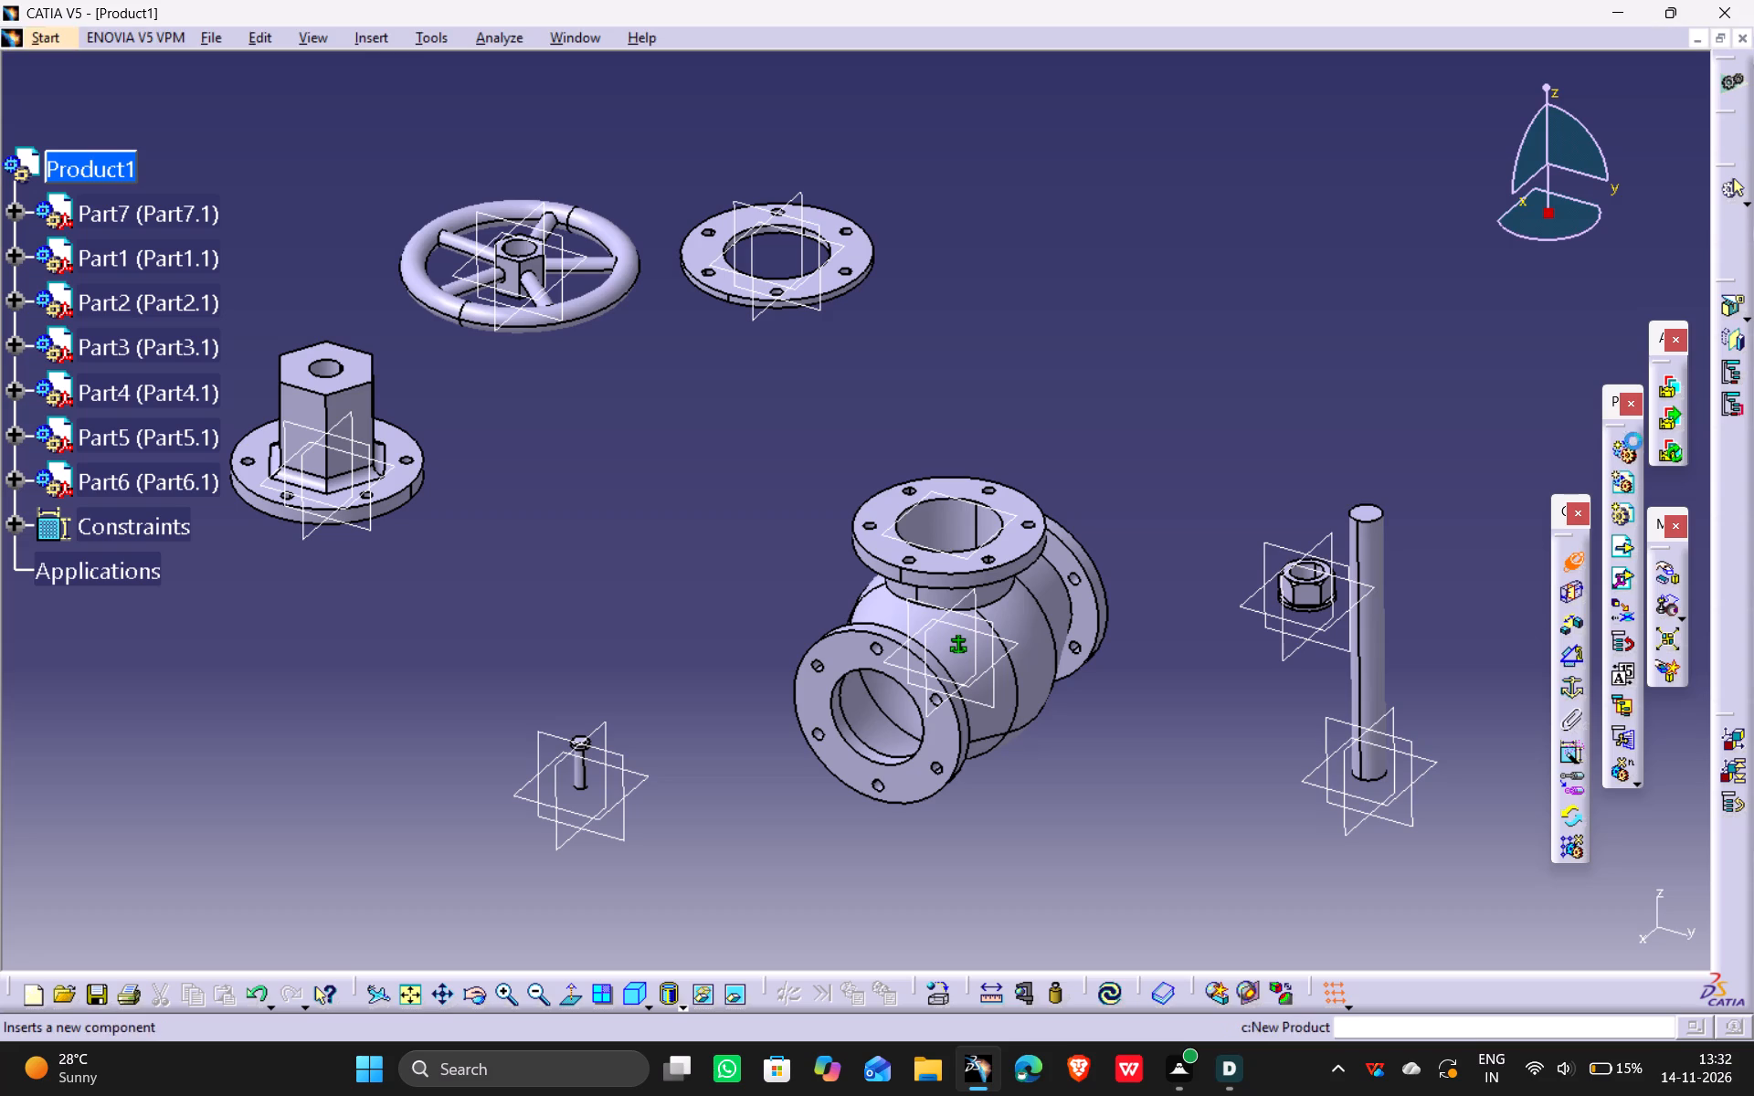
left_click(1637, 397)
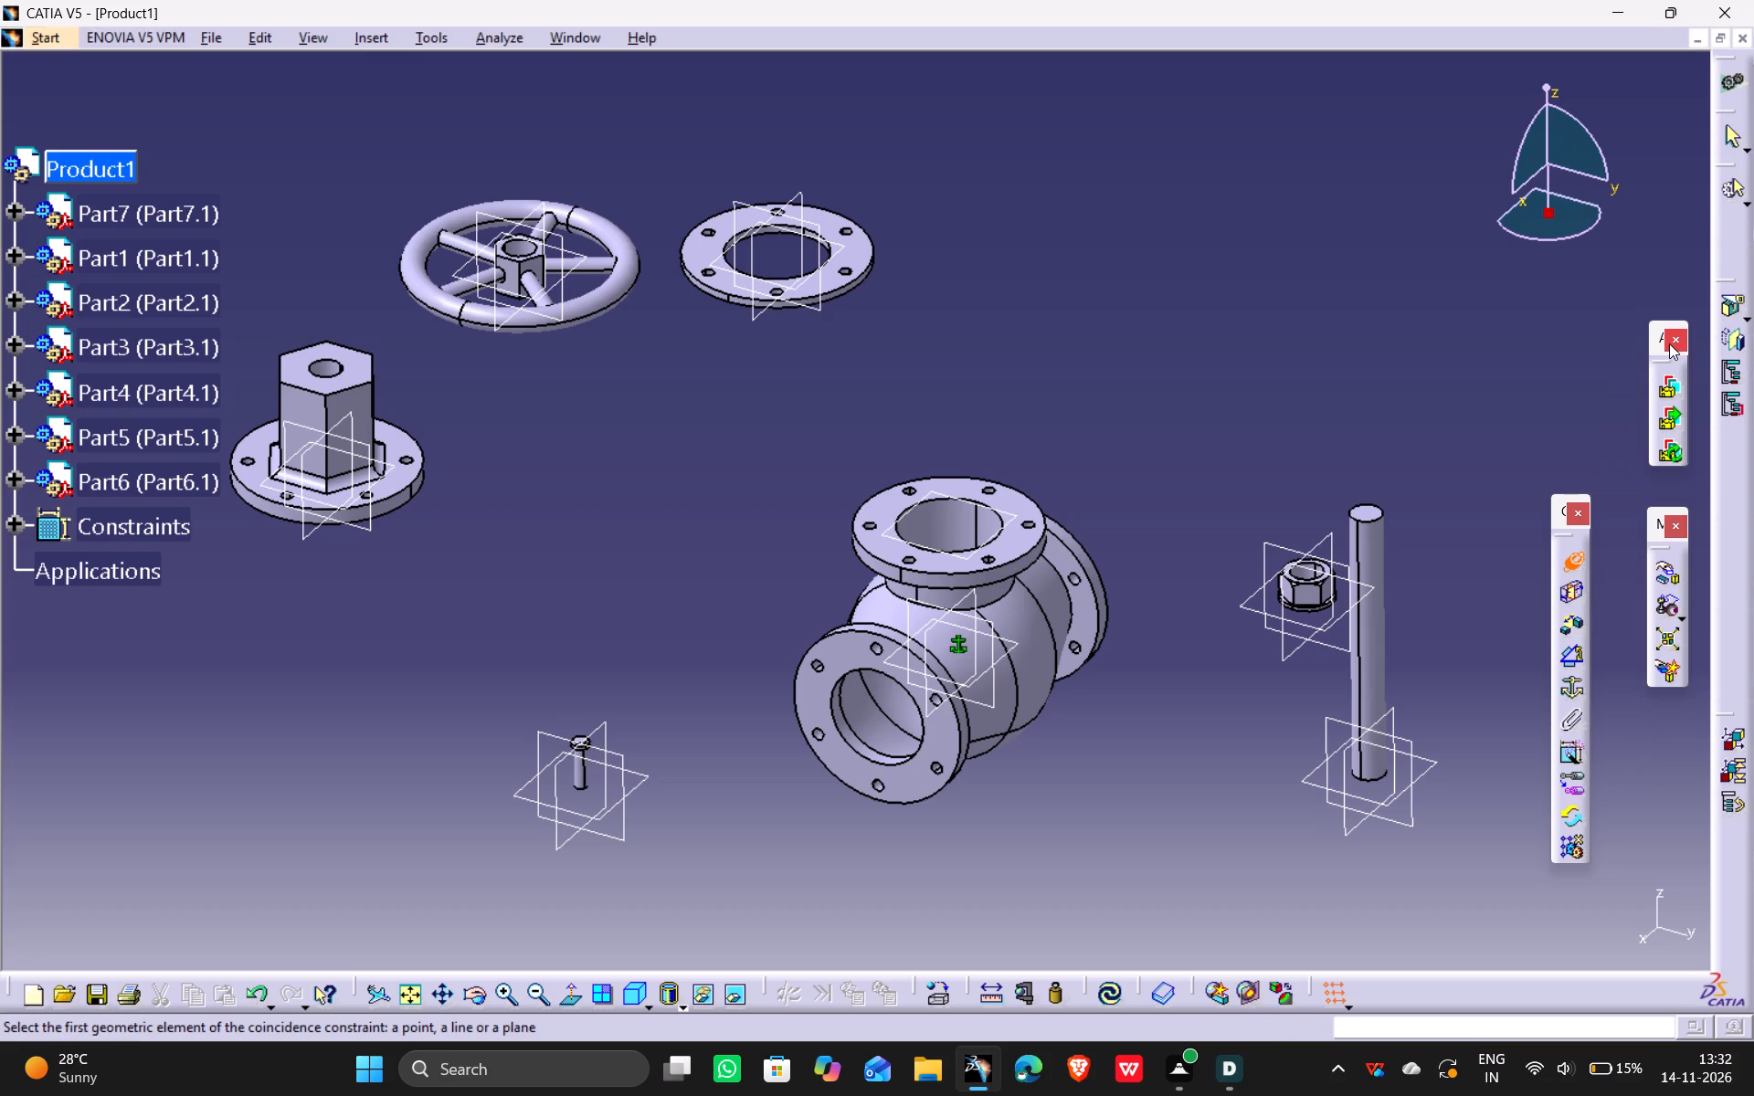
left_click(1671, 342)
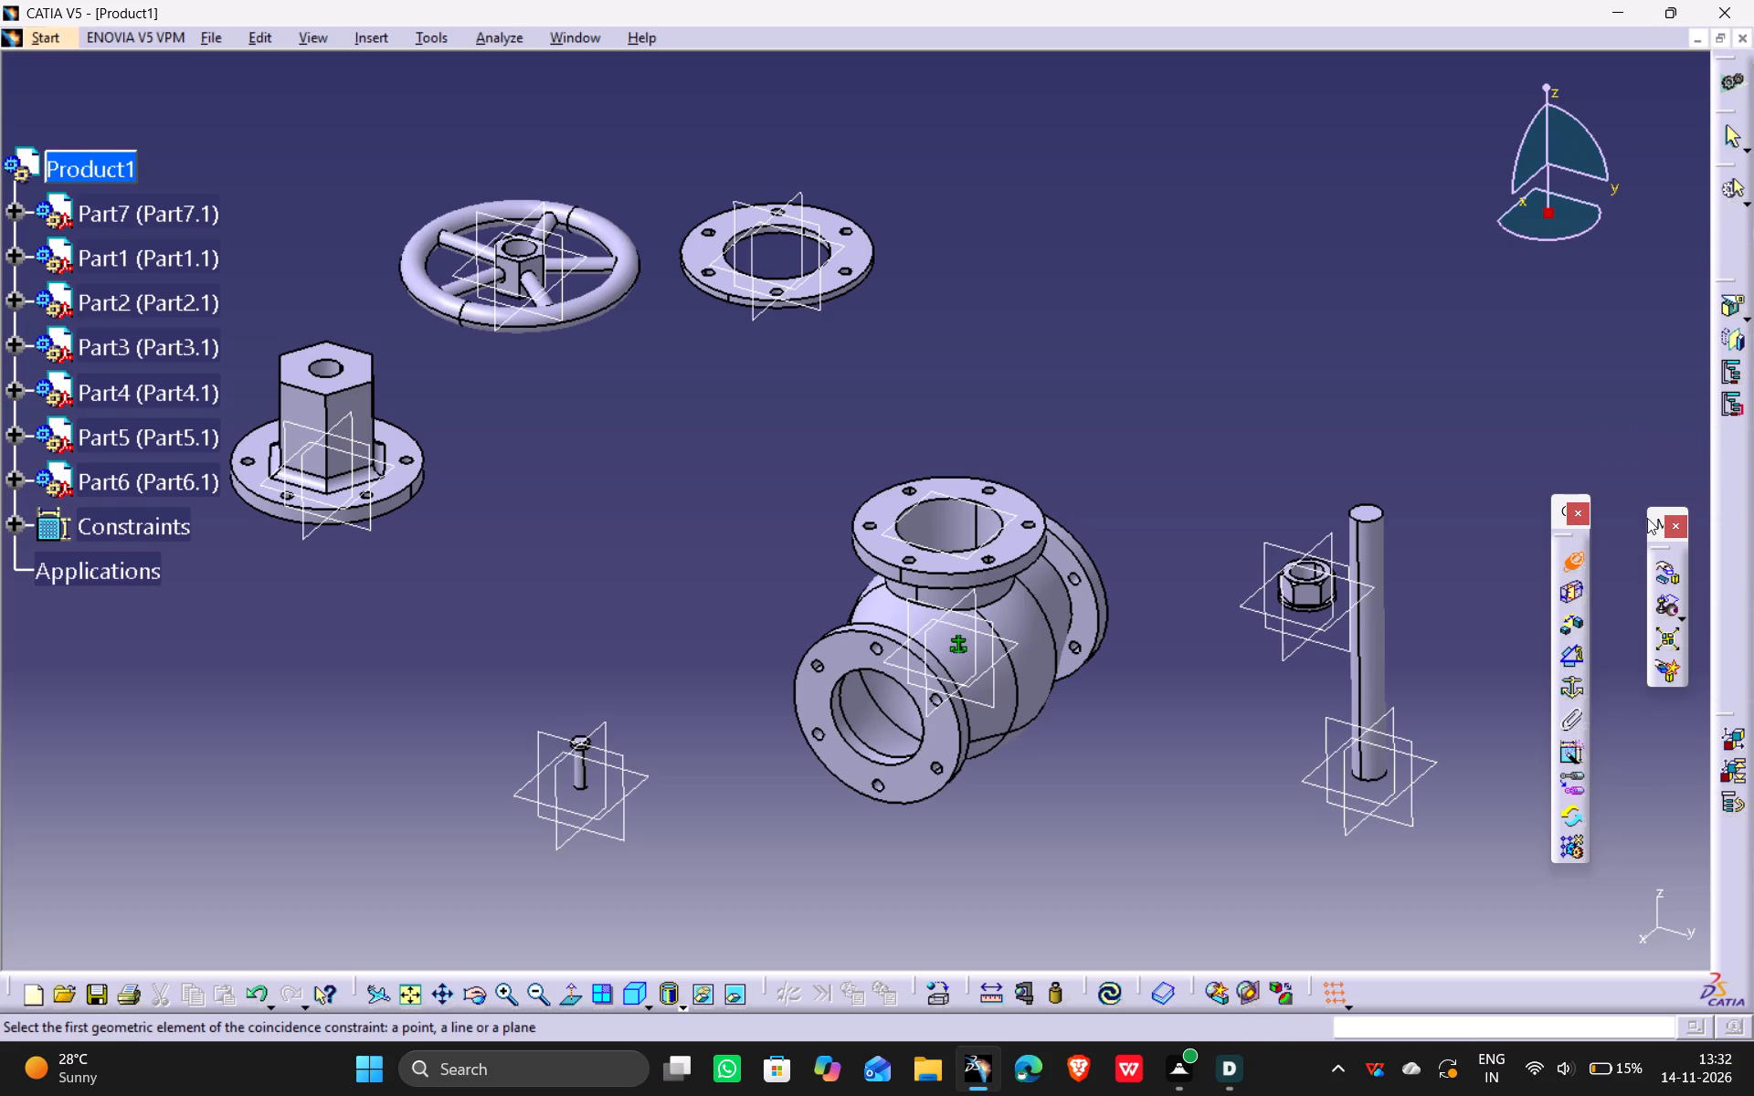
left_click_drag(1654, 521, 1687, 521)
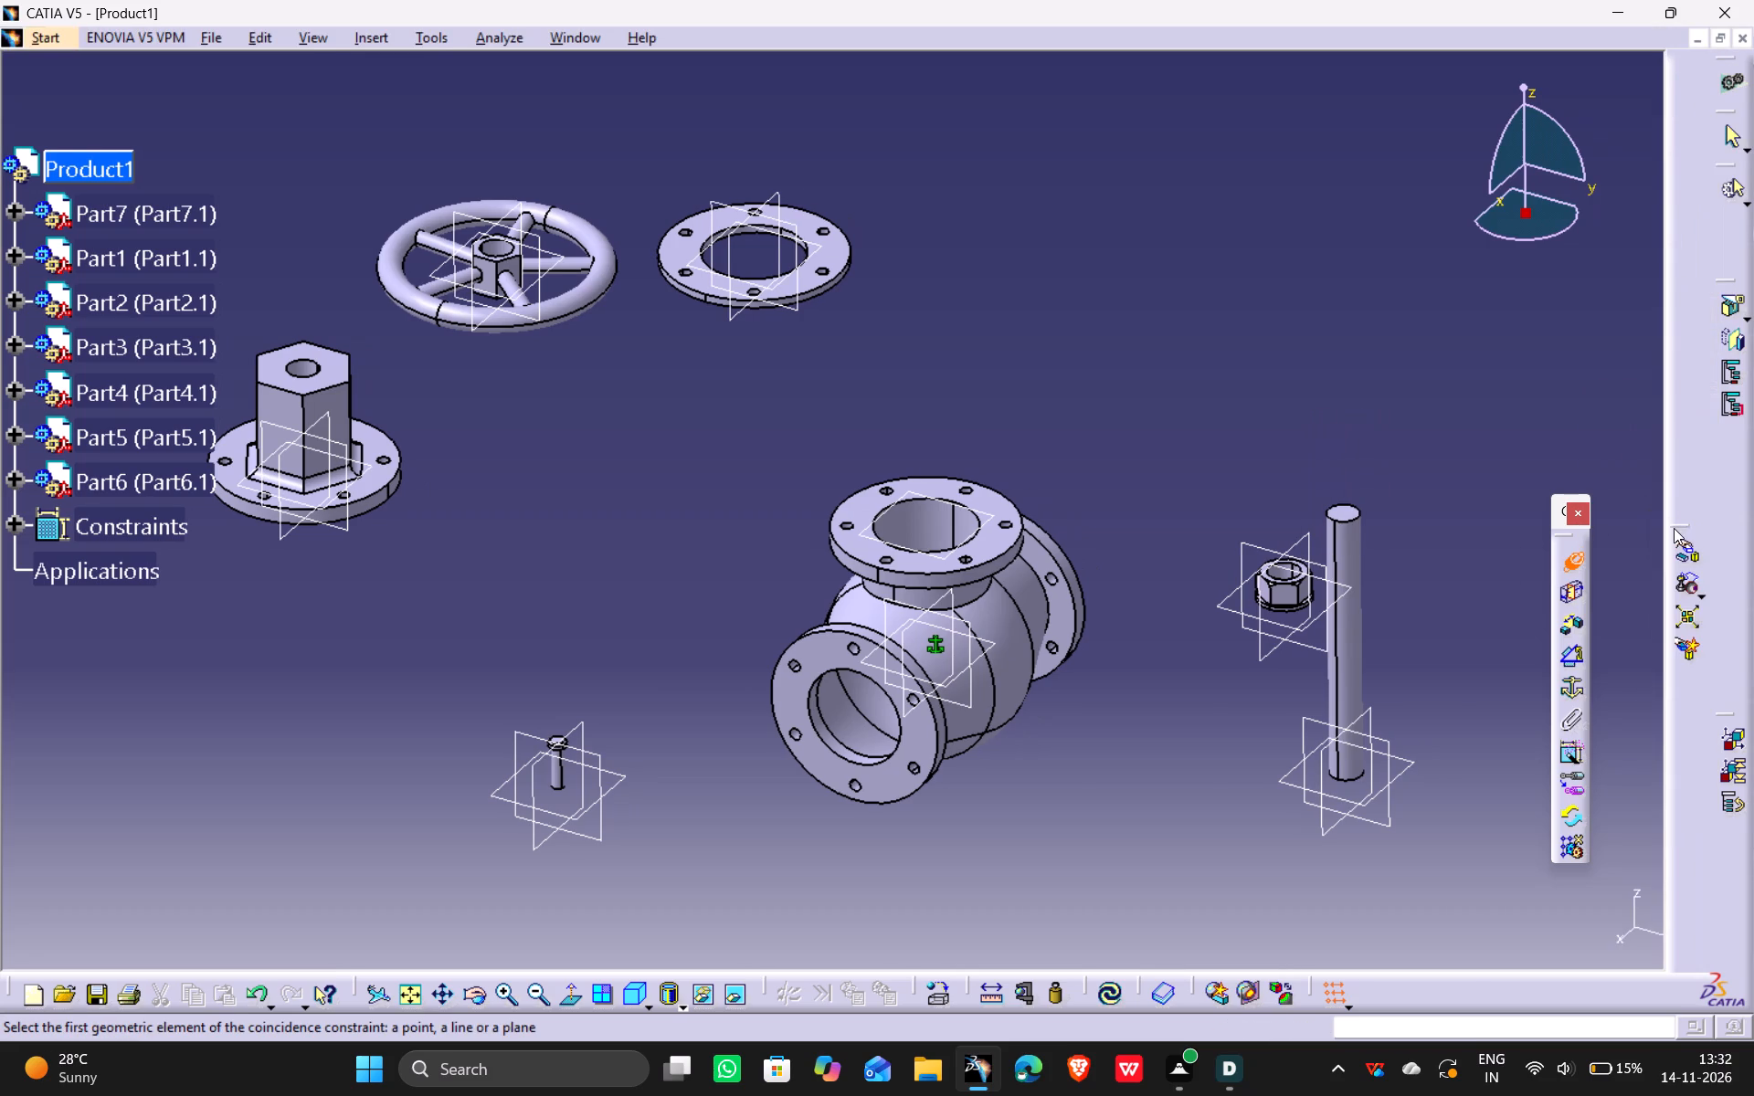
left_click_drag(1674, 528, 1692, 526)
left_click_drag(1671, 526, 1750, 522)
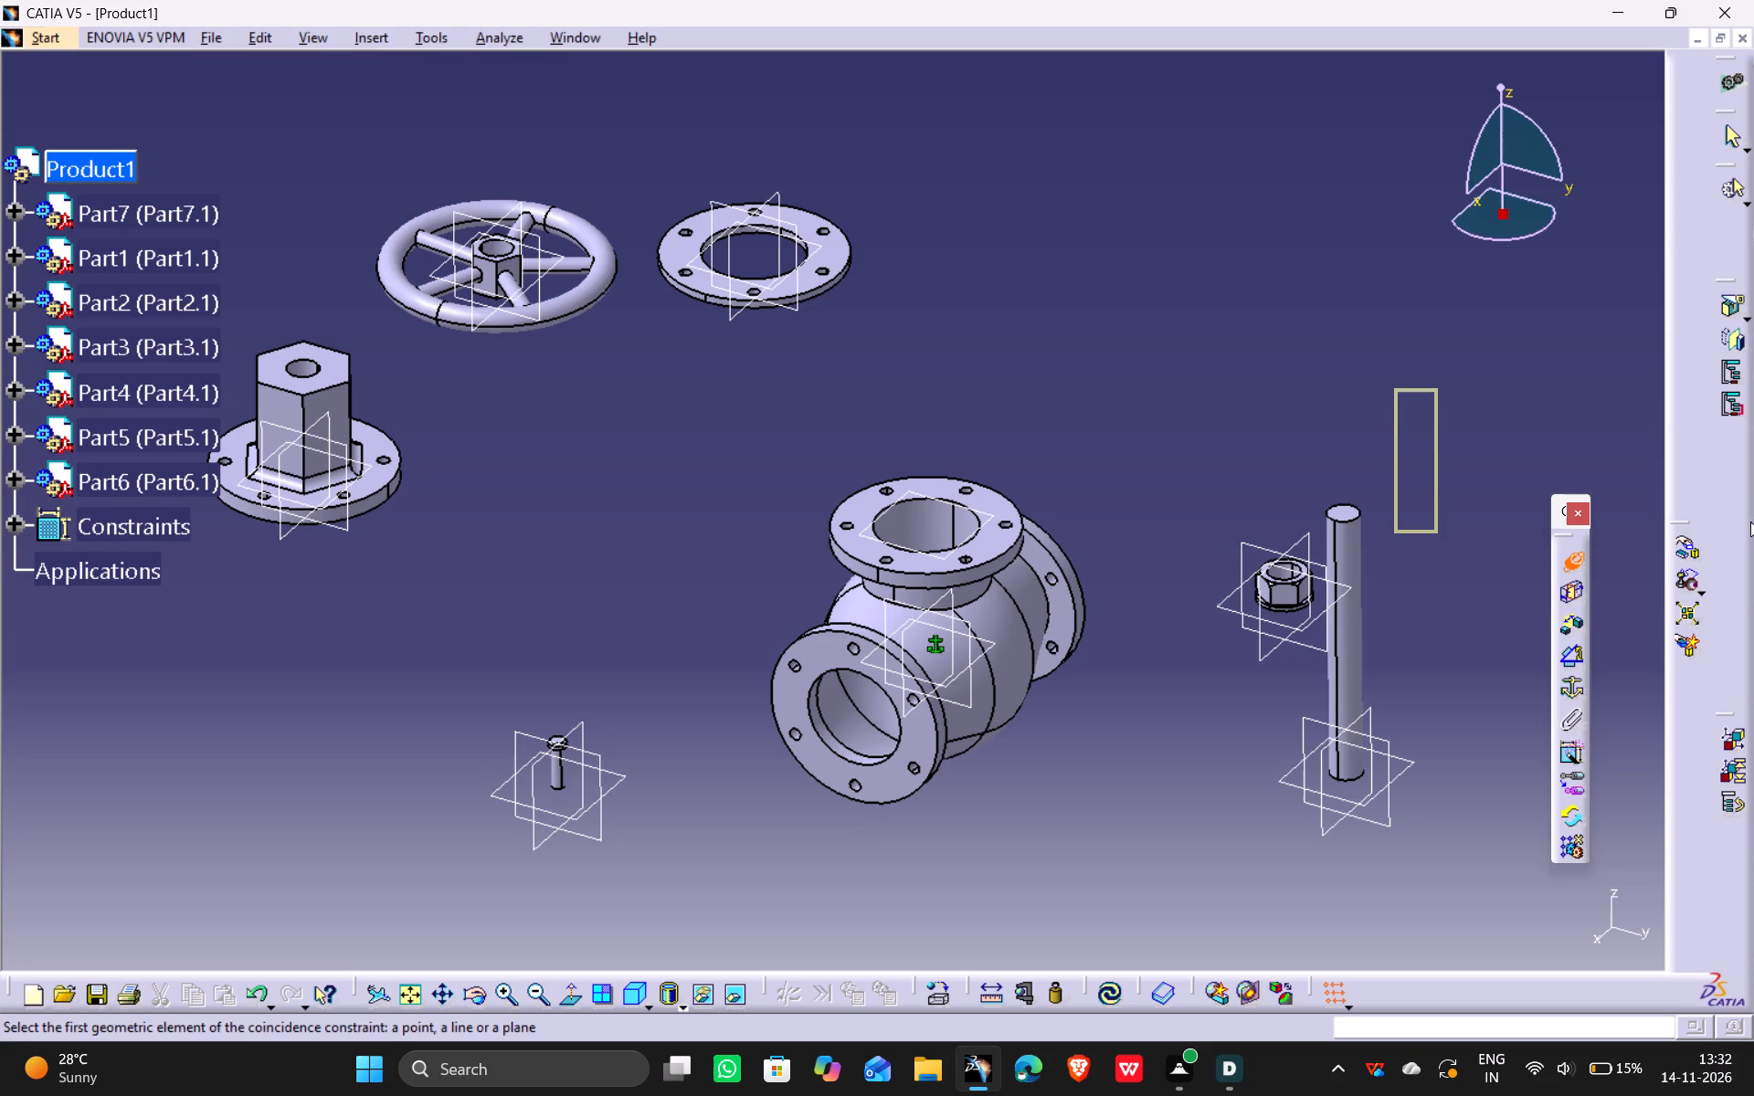
left_click_drag(1750, 522, 1728, 525)
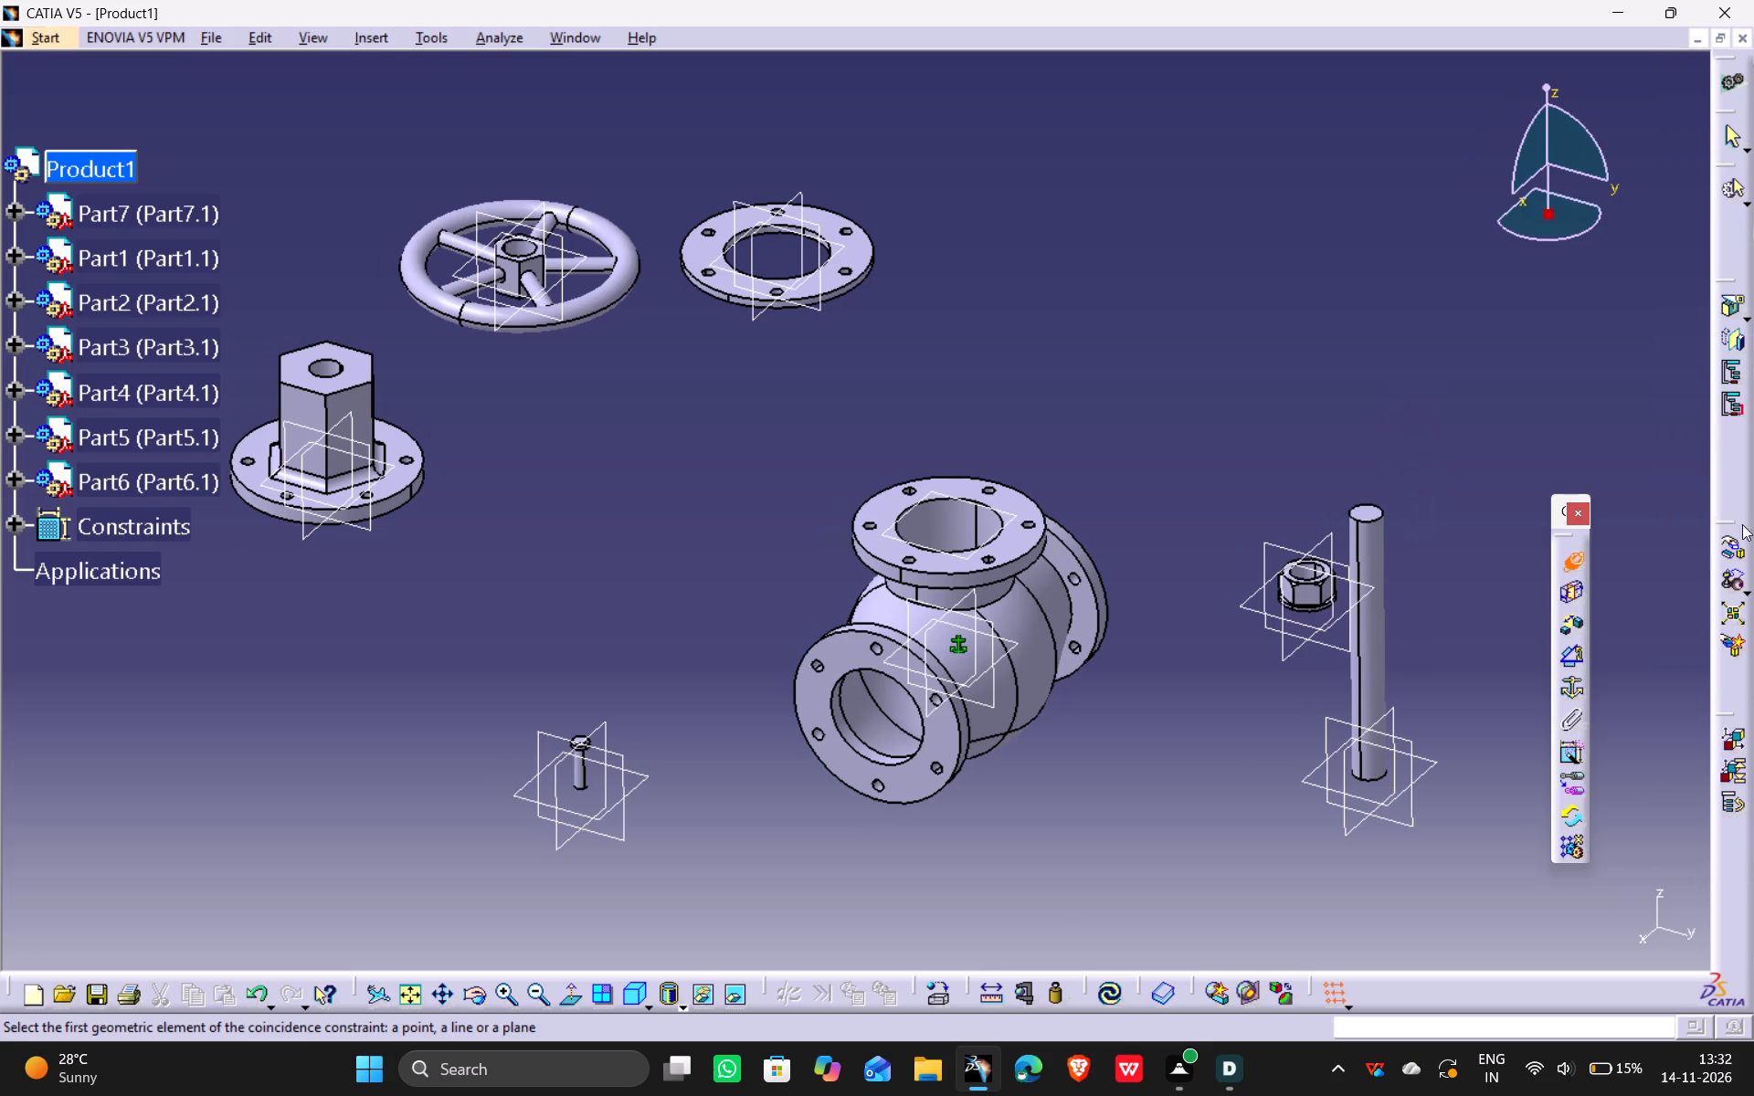
left_click_drag(1563, 505, 1617, 502)
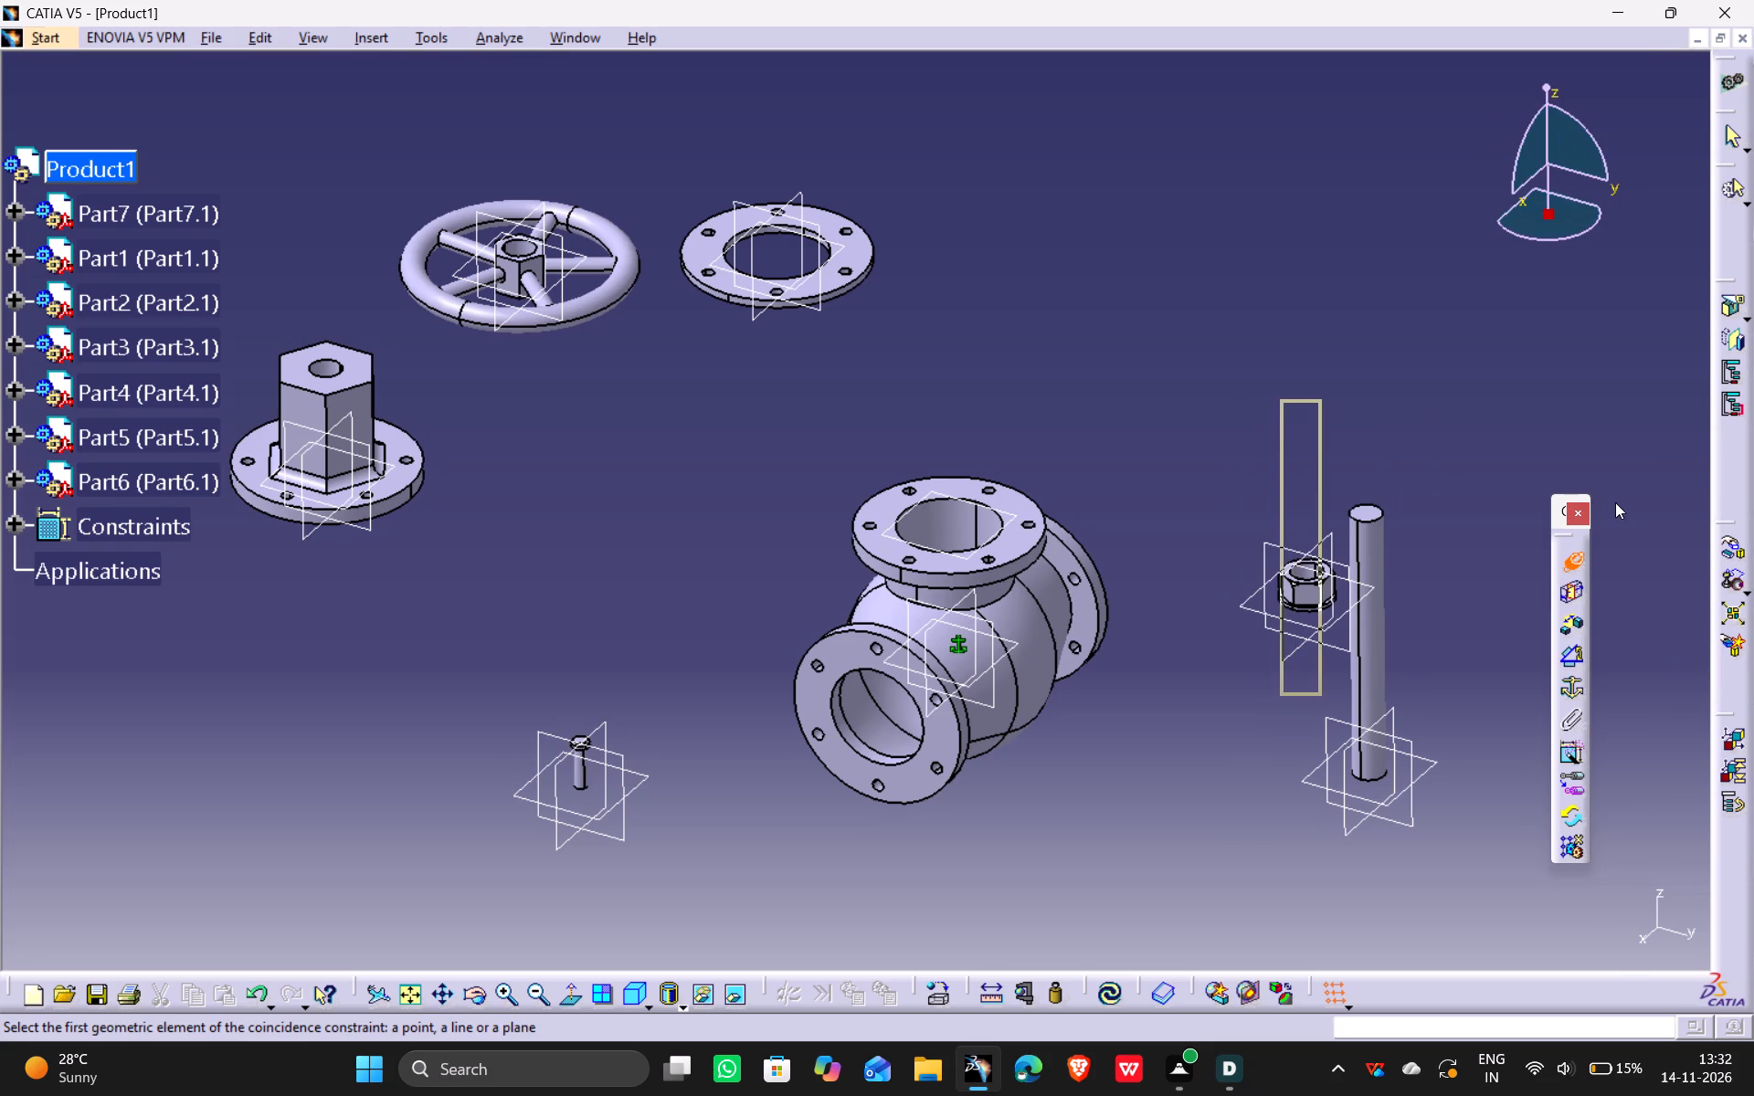
left_click_drag(1615, 502, 1664, 501)
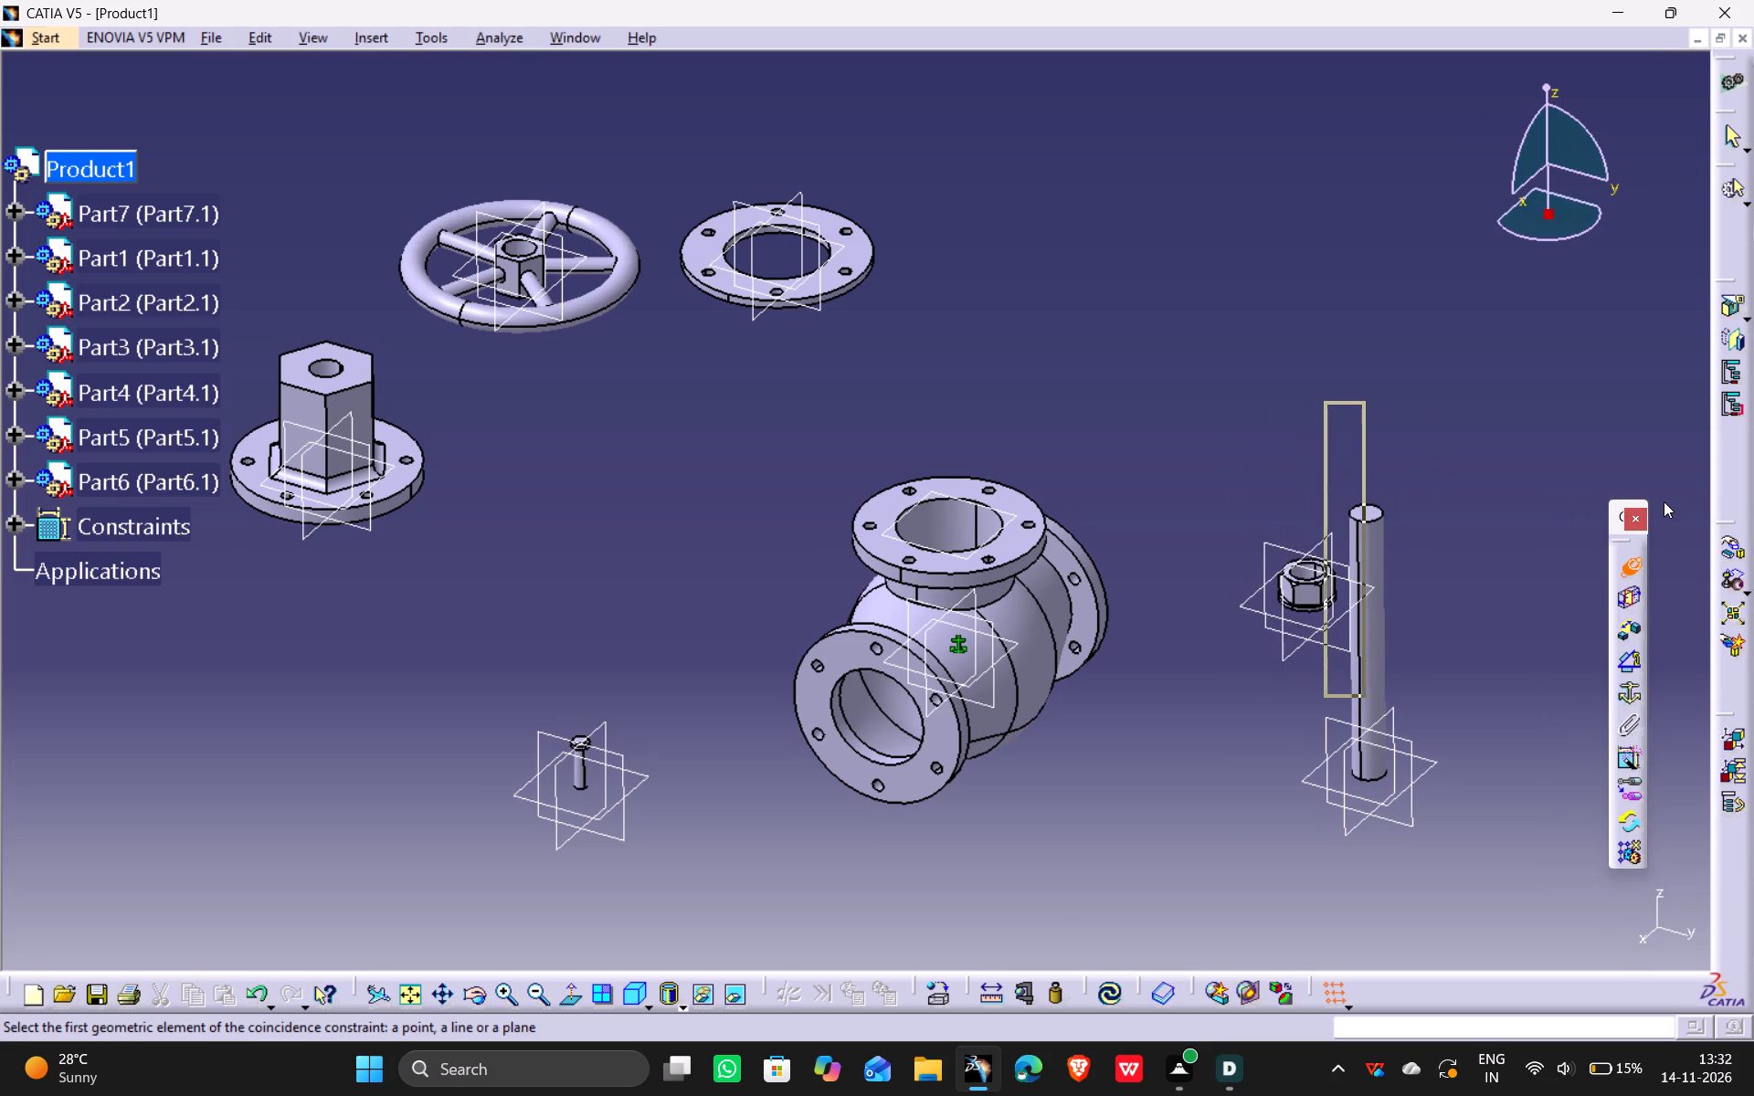
left_click_drag(1664, 501, 1661, 501)
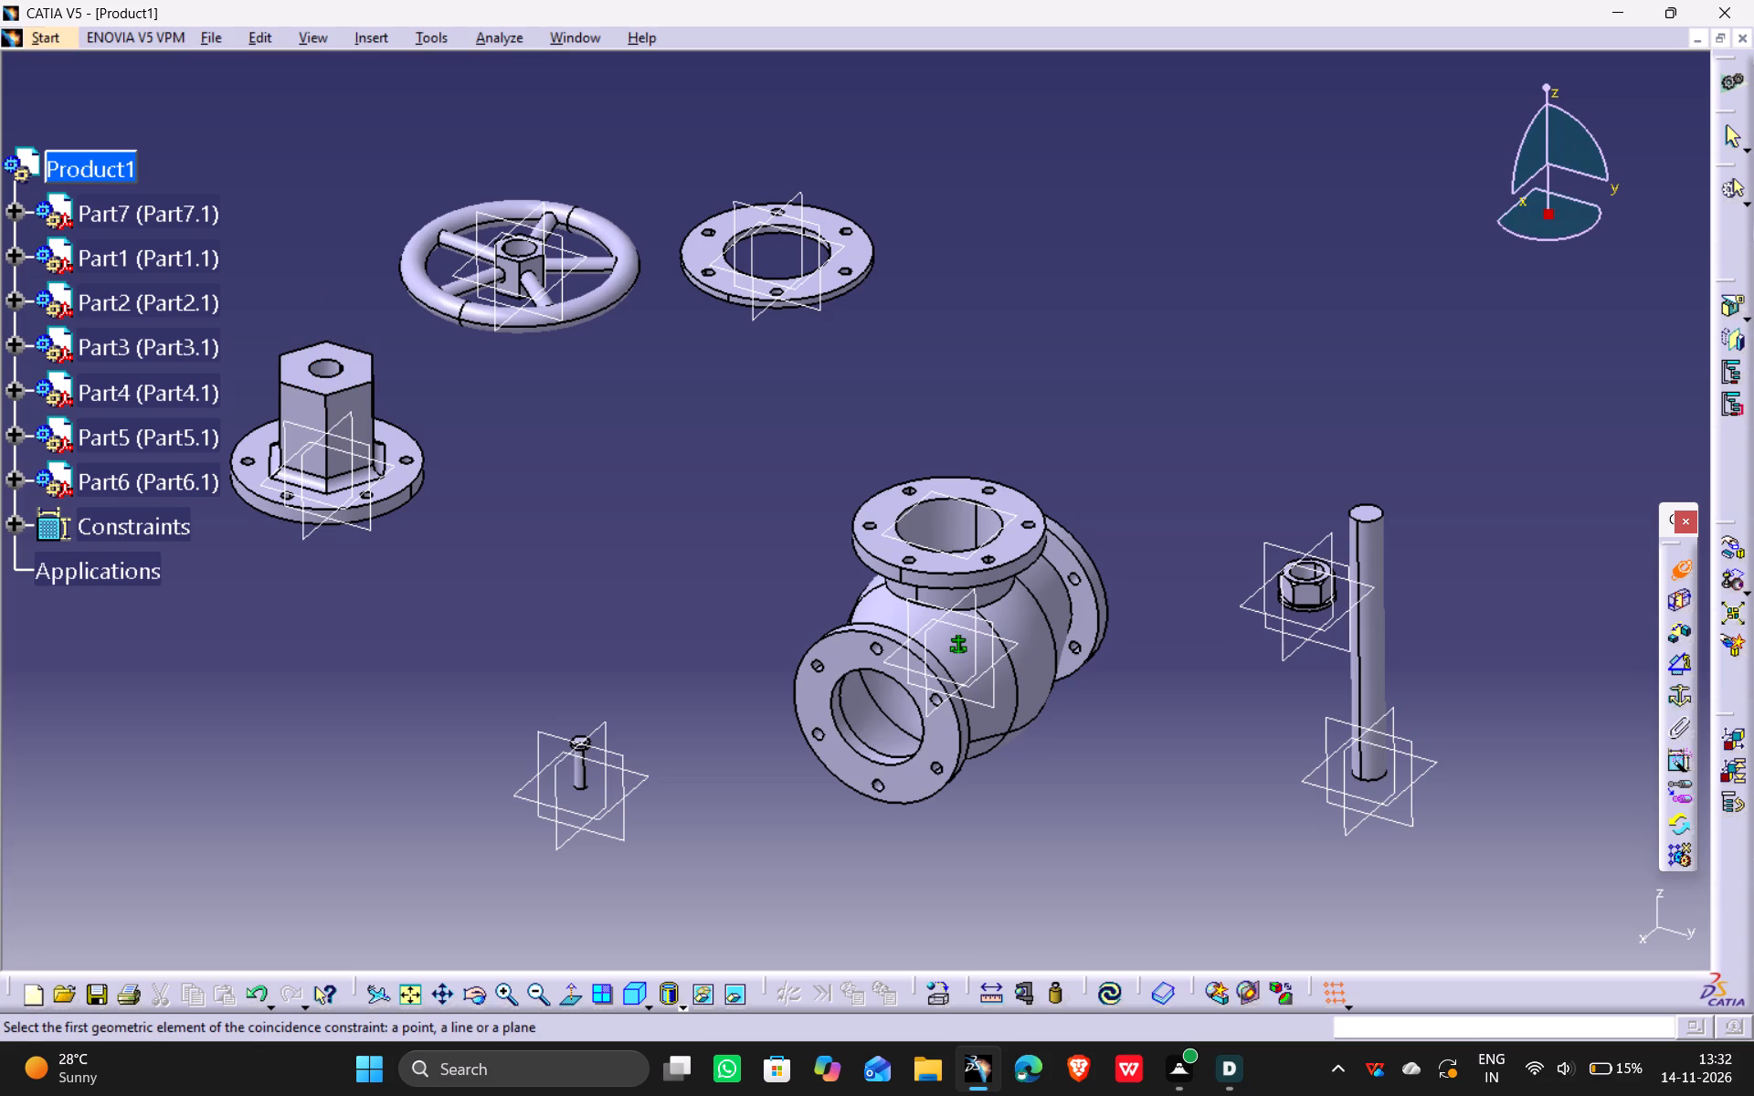
Make the axis of the bonnet's central hole (Part3) coincident with the axis of the valve body's upper flange bore.
left_click(331, 366)
left_click(947, 522)
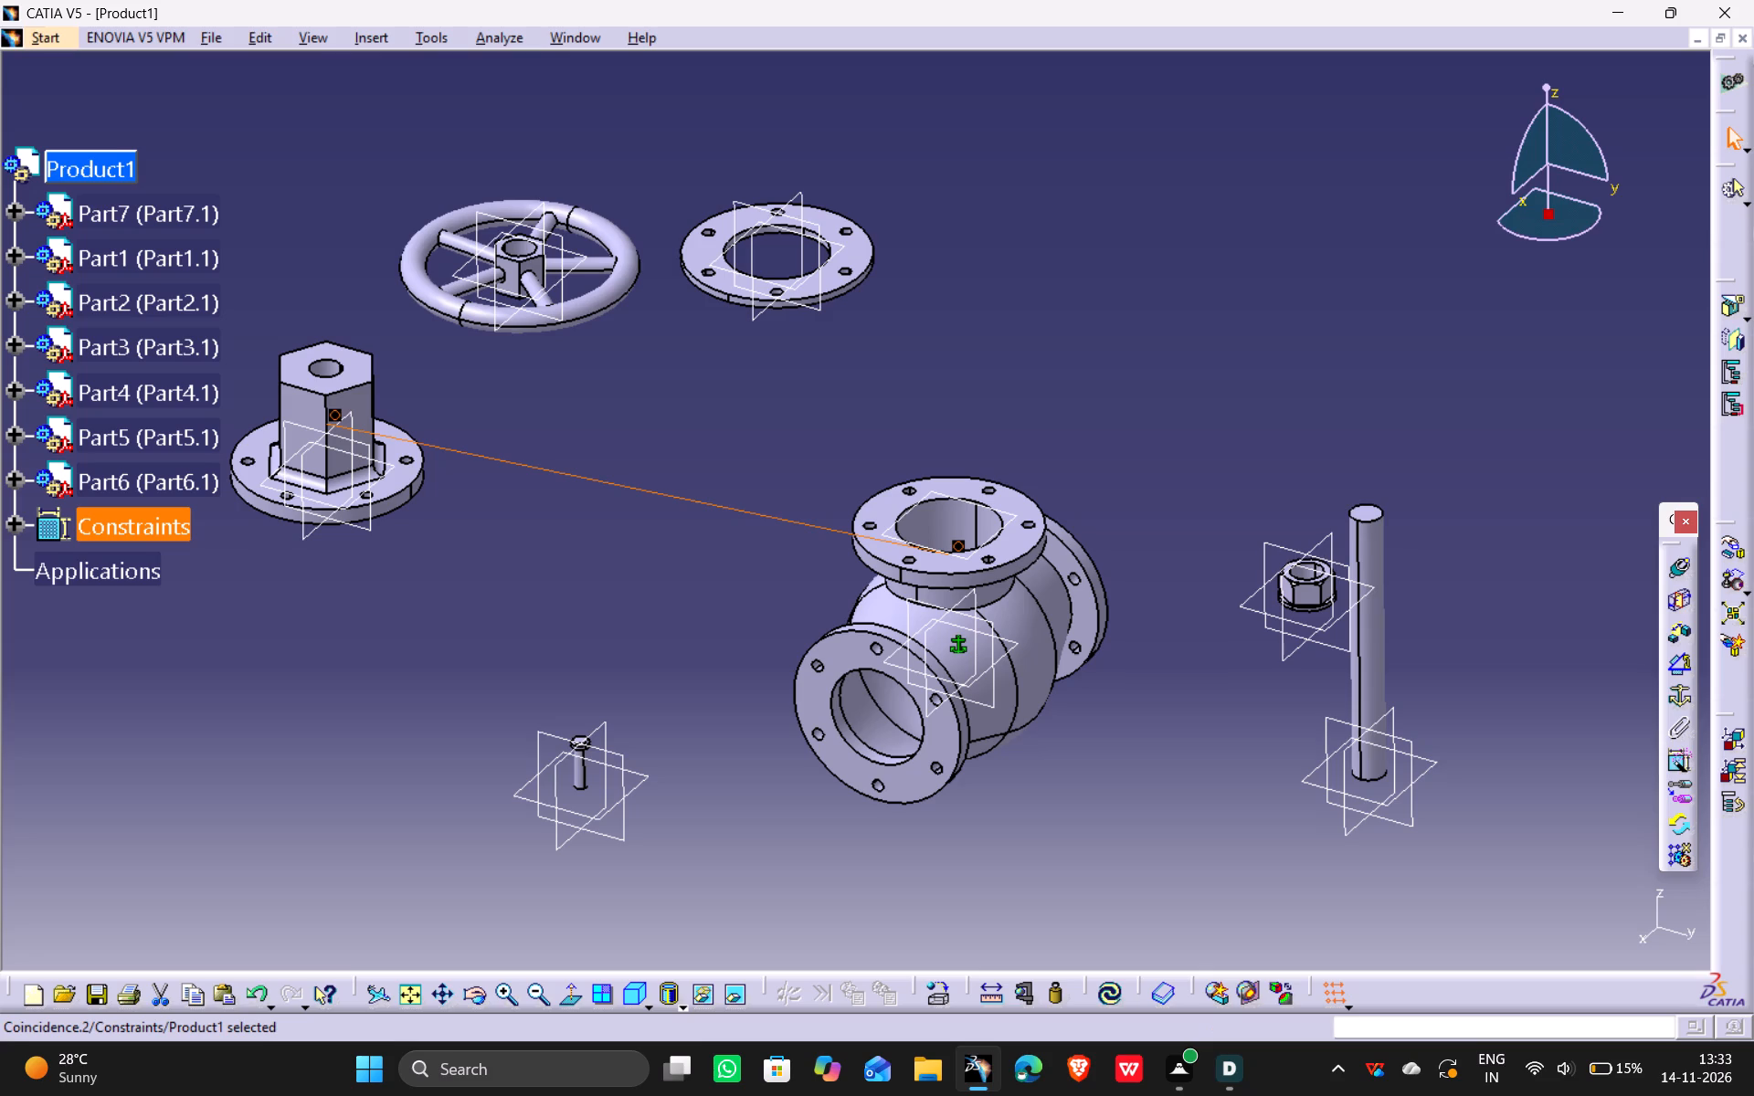
left_click(1079, 258)
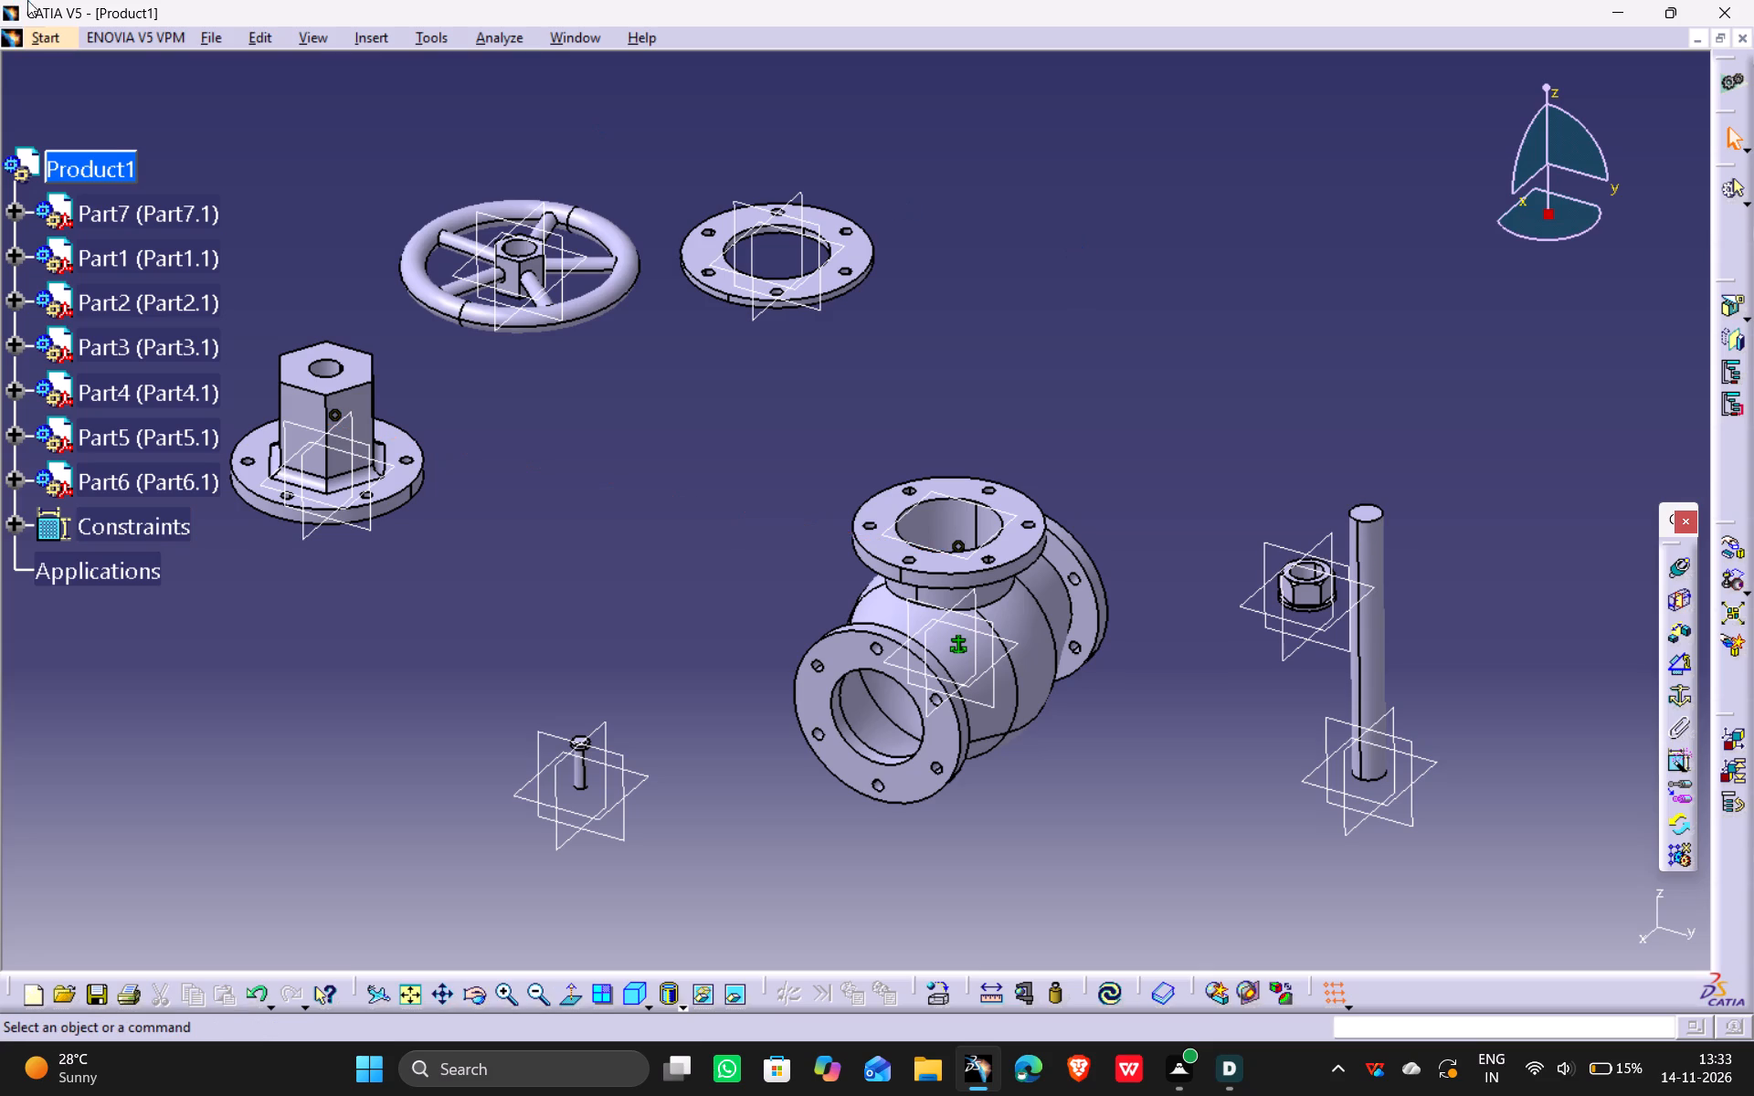
Bring up the file selection for opening an existing document.
left_click(199, 29)
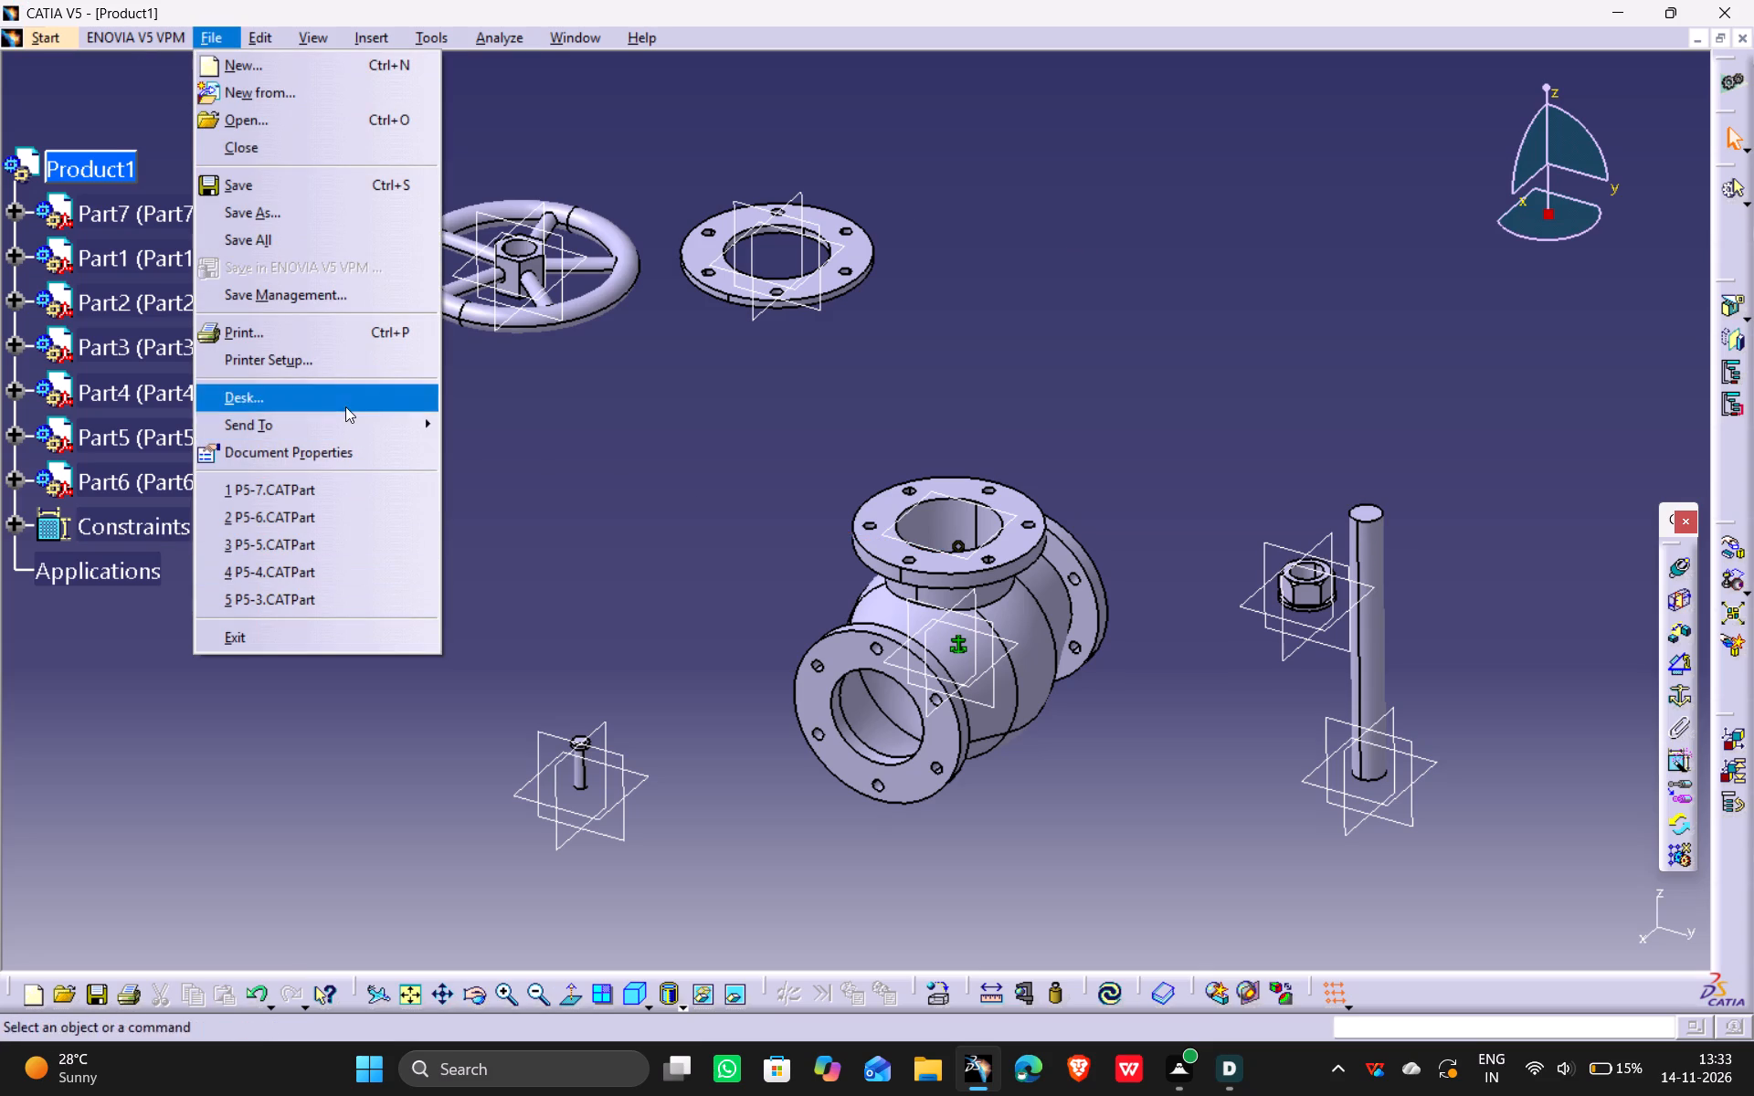
left_click(271, 130)
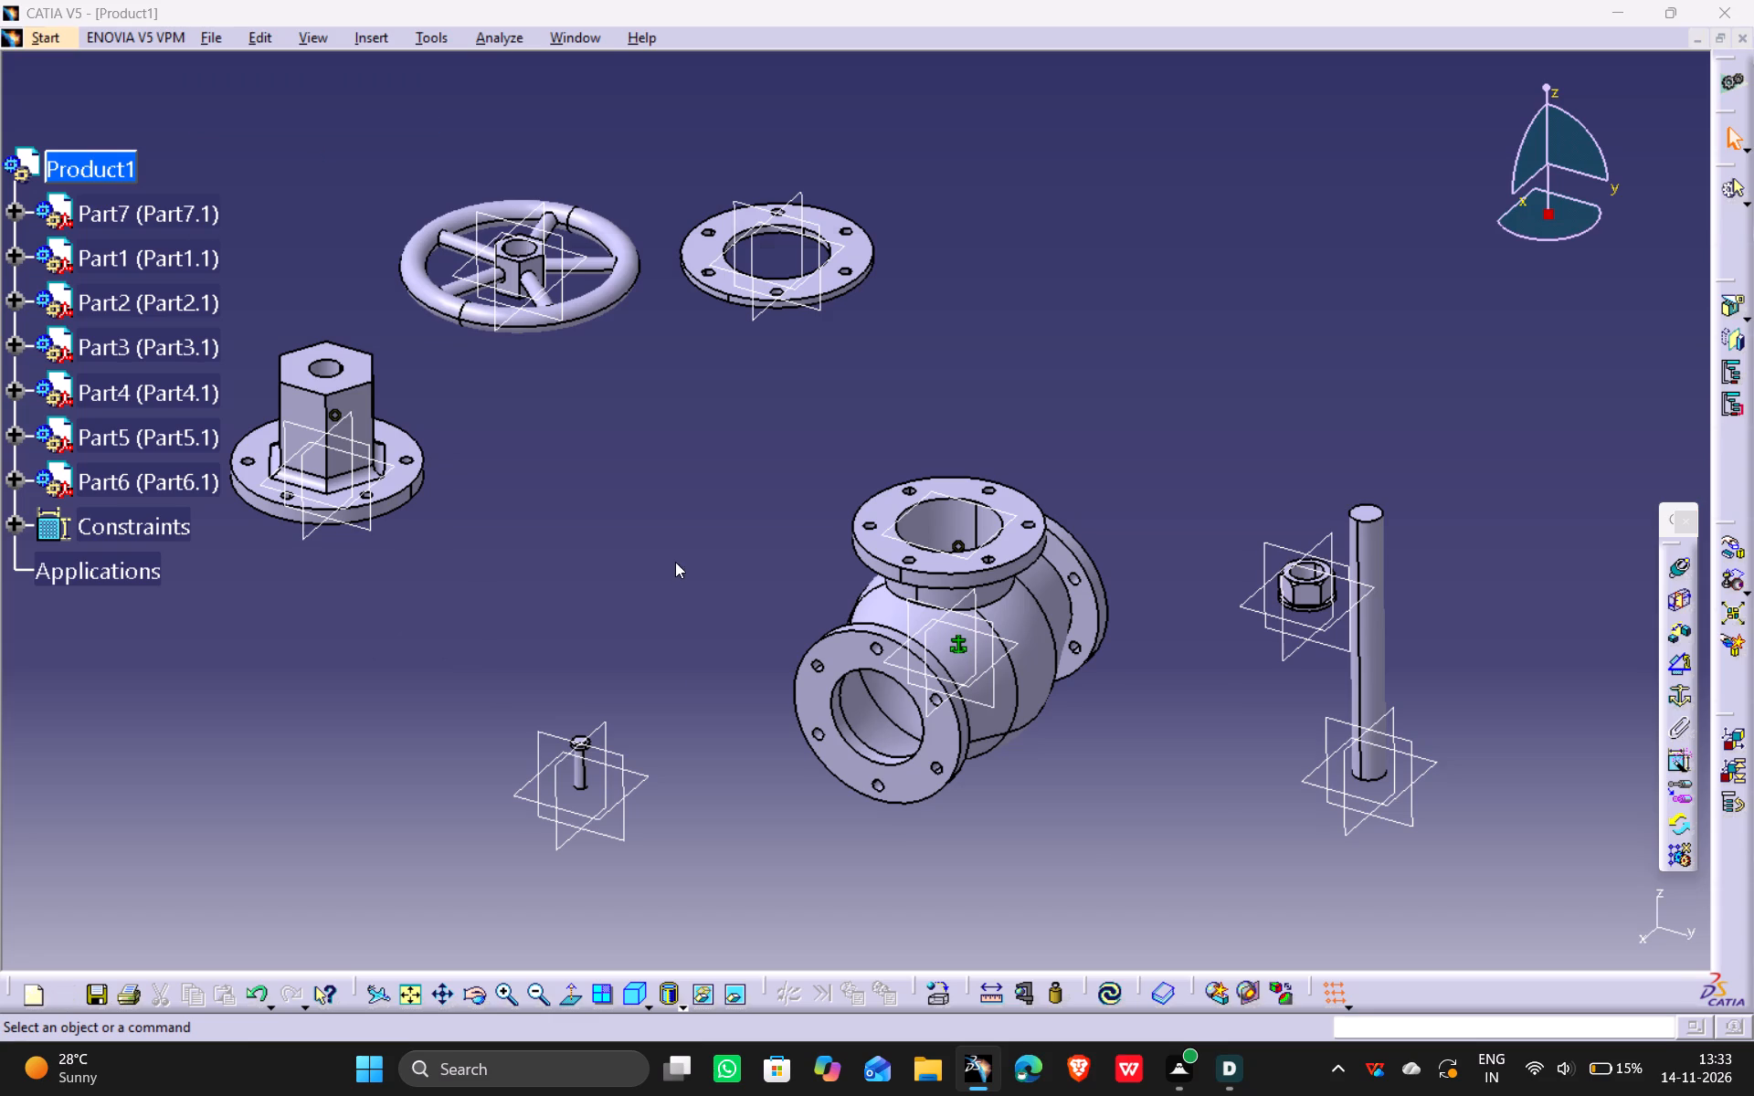
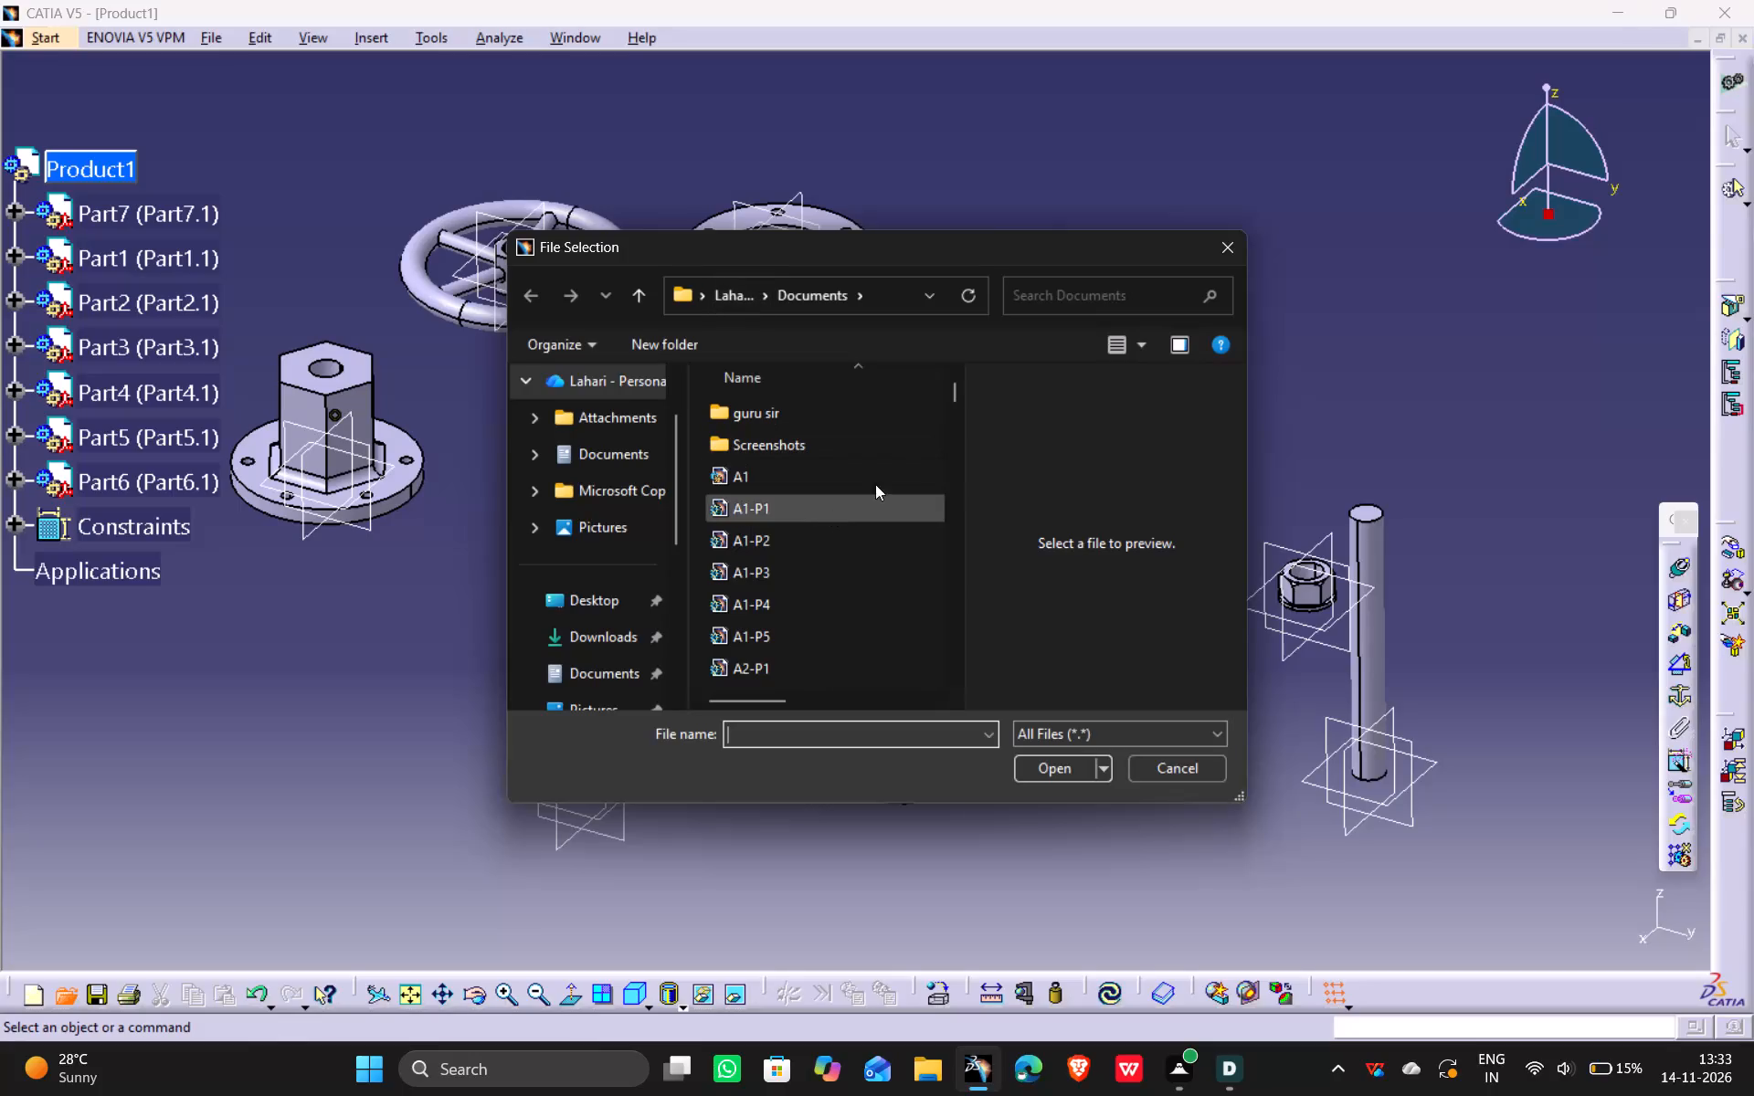
Open the bonnet part file P5-3 from the Documents folder.
left_click_drag(953, 398, 968, 613)
scroll(812, 578, "up", 6)
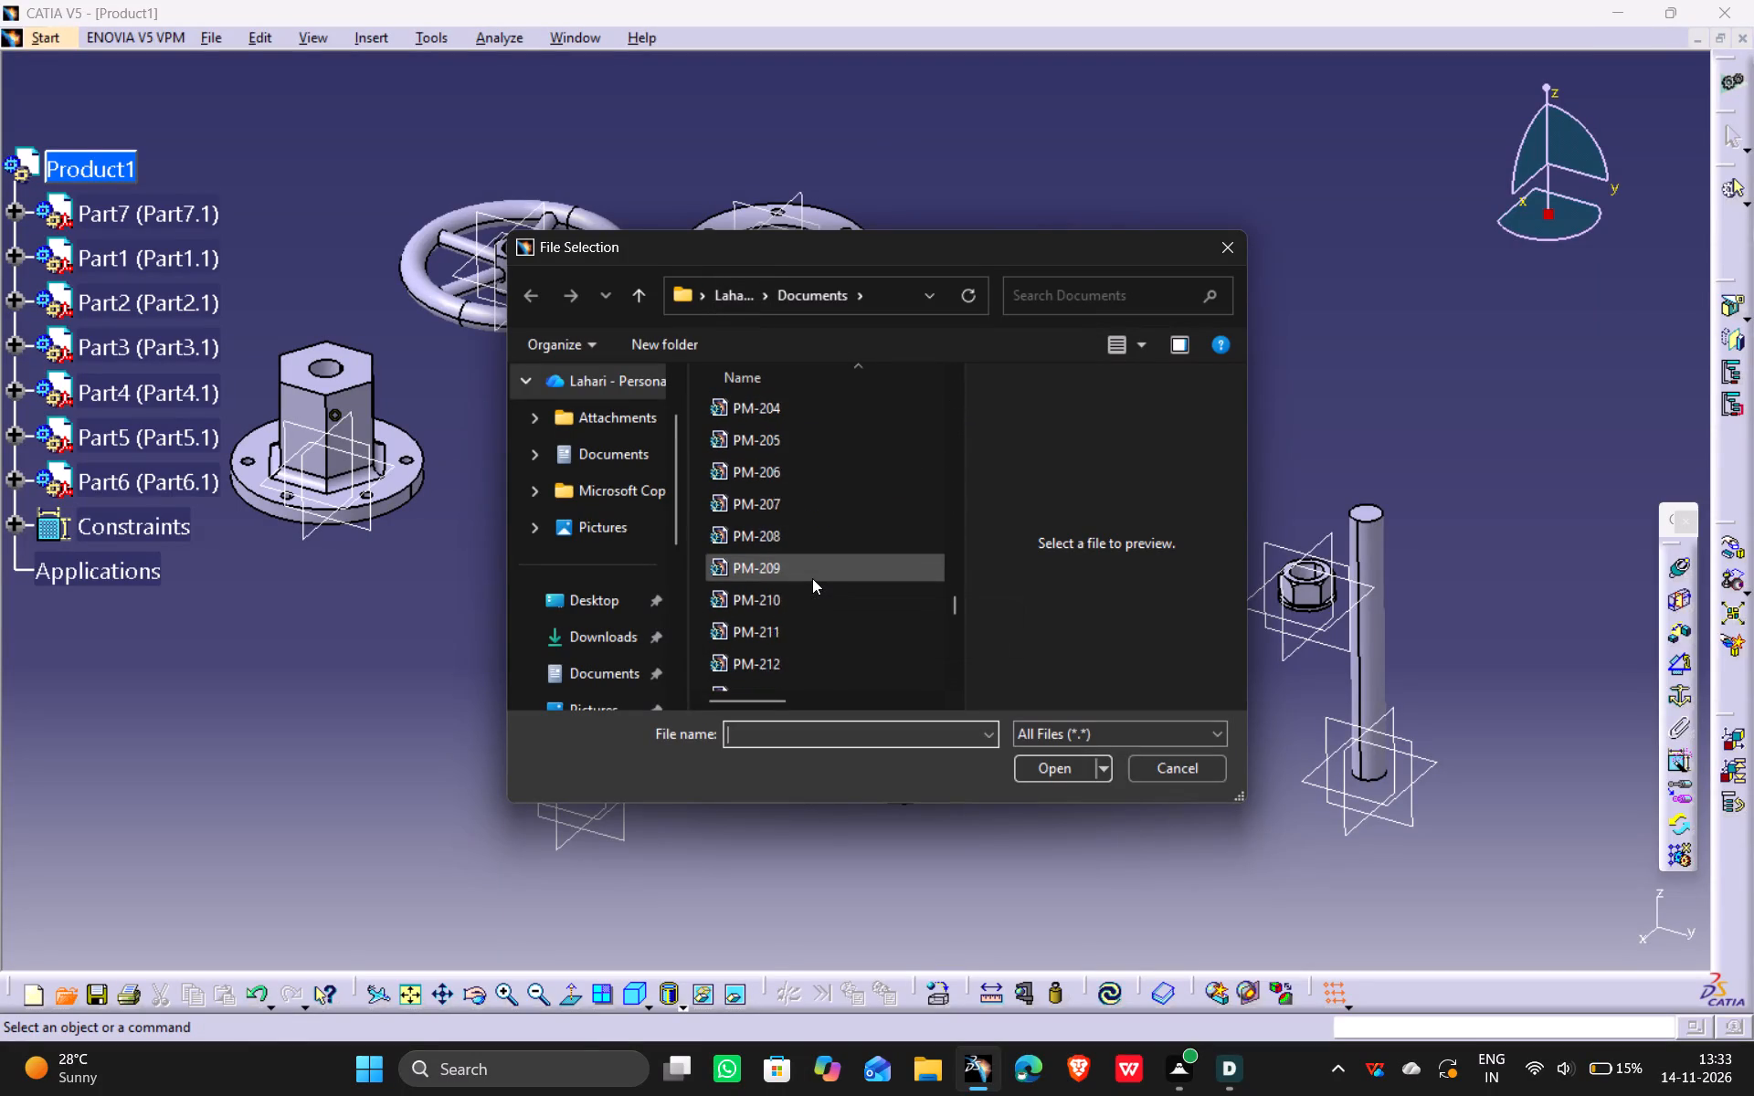
scroll(812, 578, "up", 2)
scroll(812, 577, "up", 20)
scroll(812, 577, "up", 14)
scroll(811, 568, "up", 20)
scroll(811, 568, "up", 13)
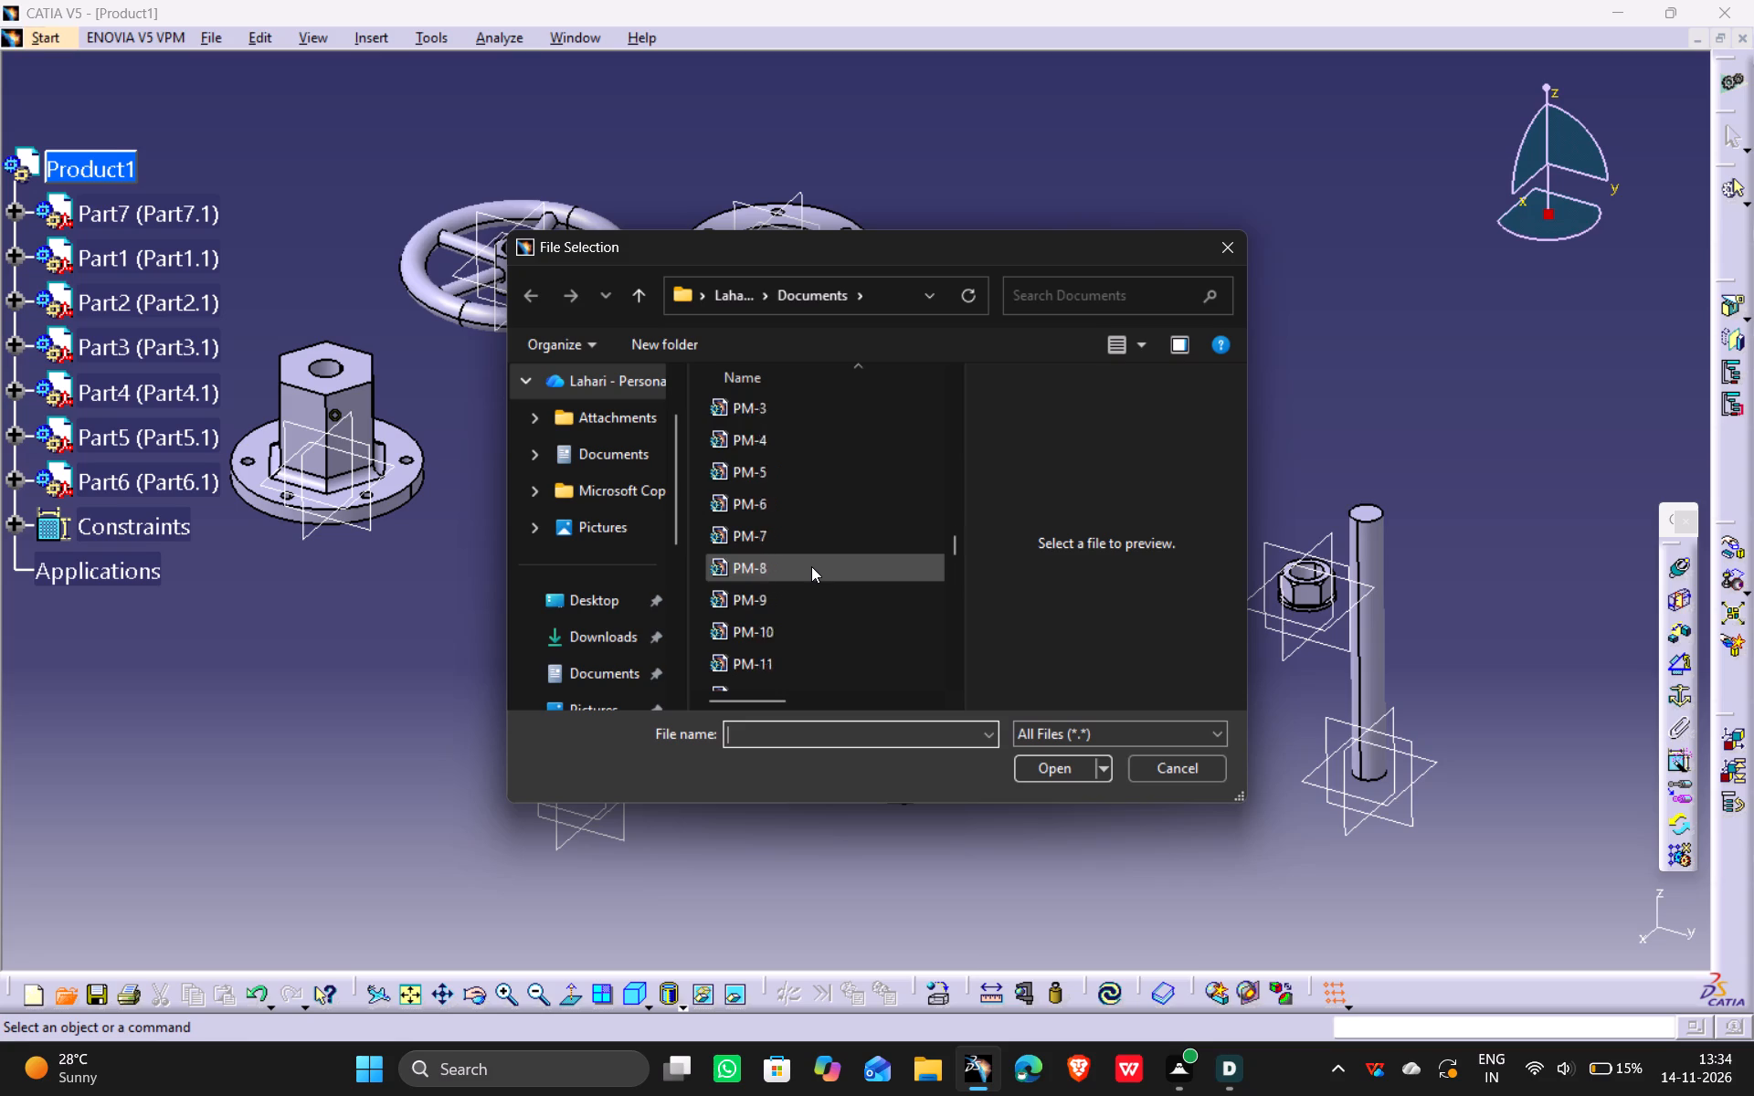
scroll(811, 566, "up", 12)
scroll(811, 566, "down", 3)
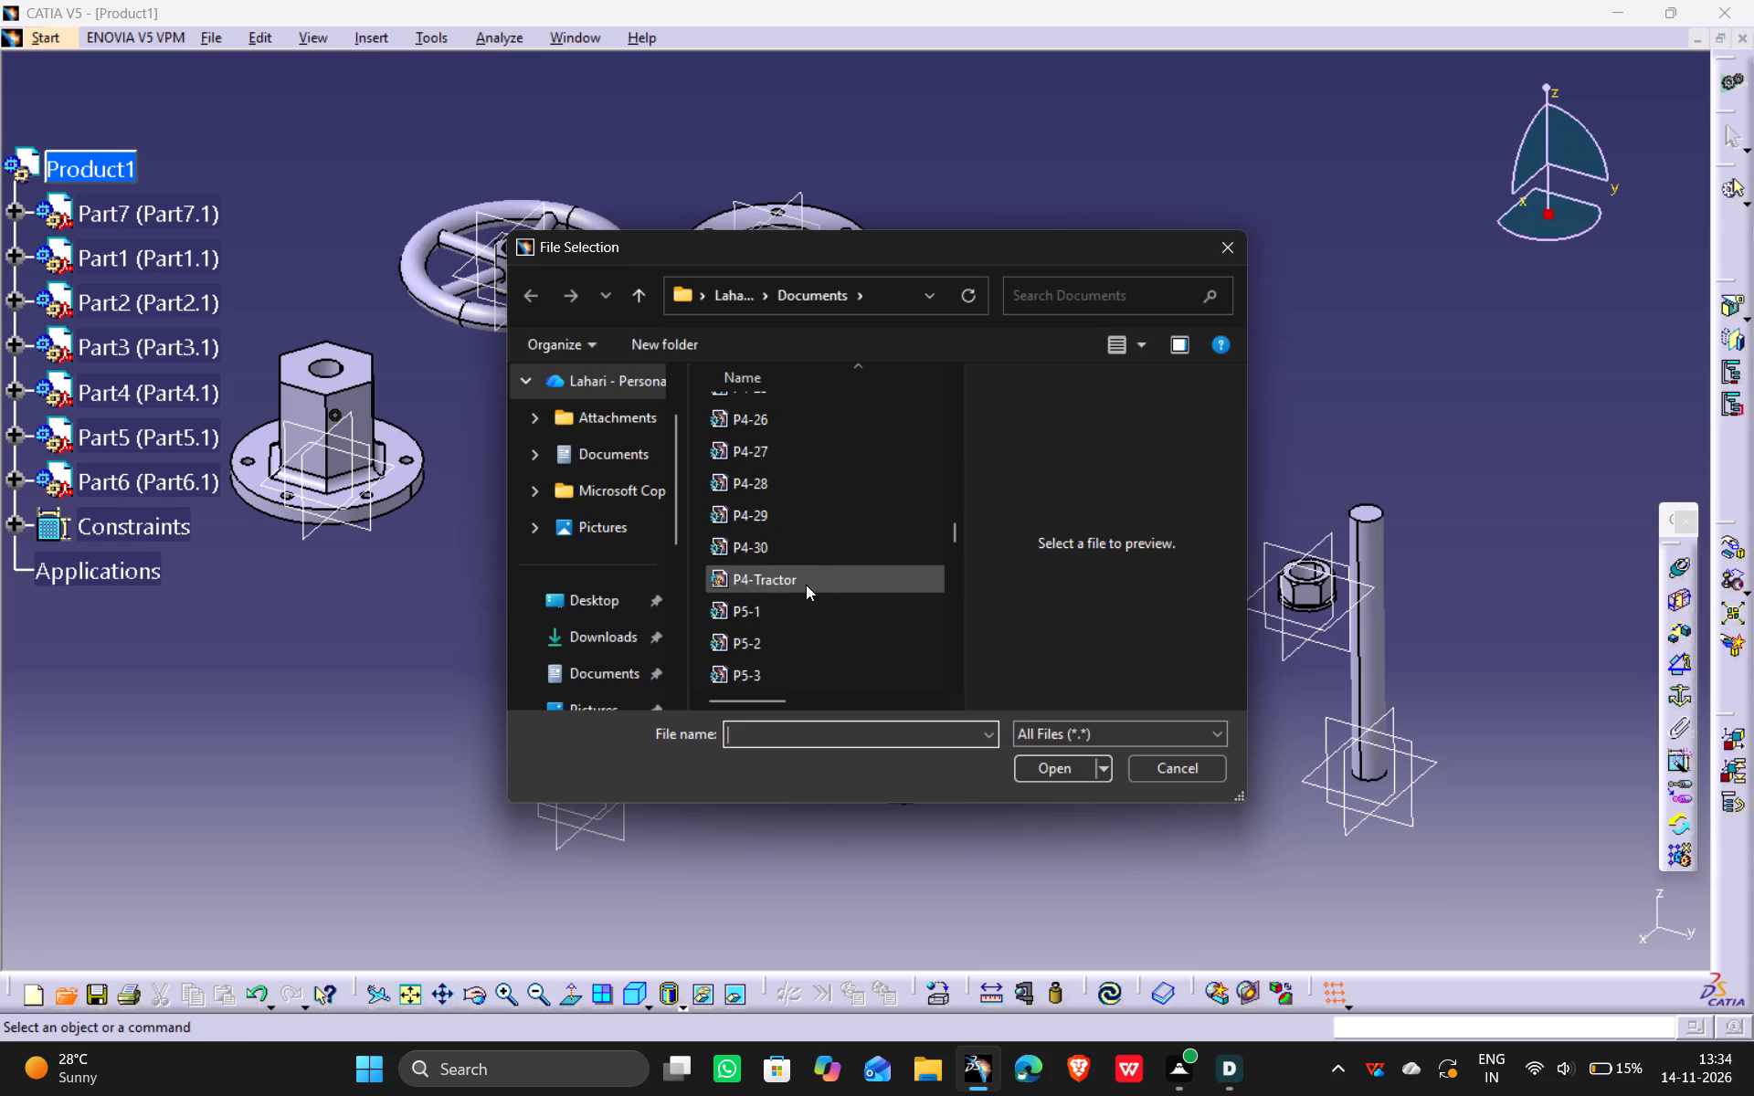
scroll(806, 585, "down", 2)
left_click(778, 458)
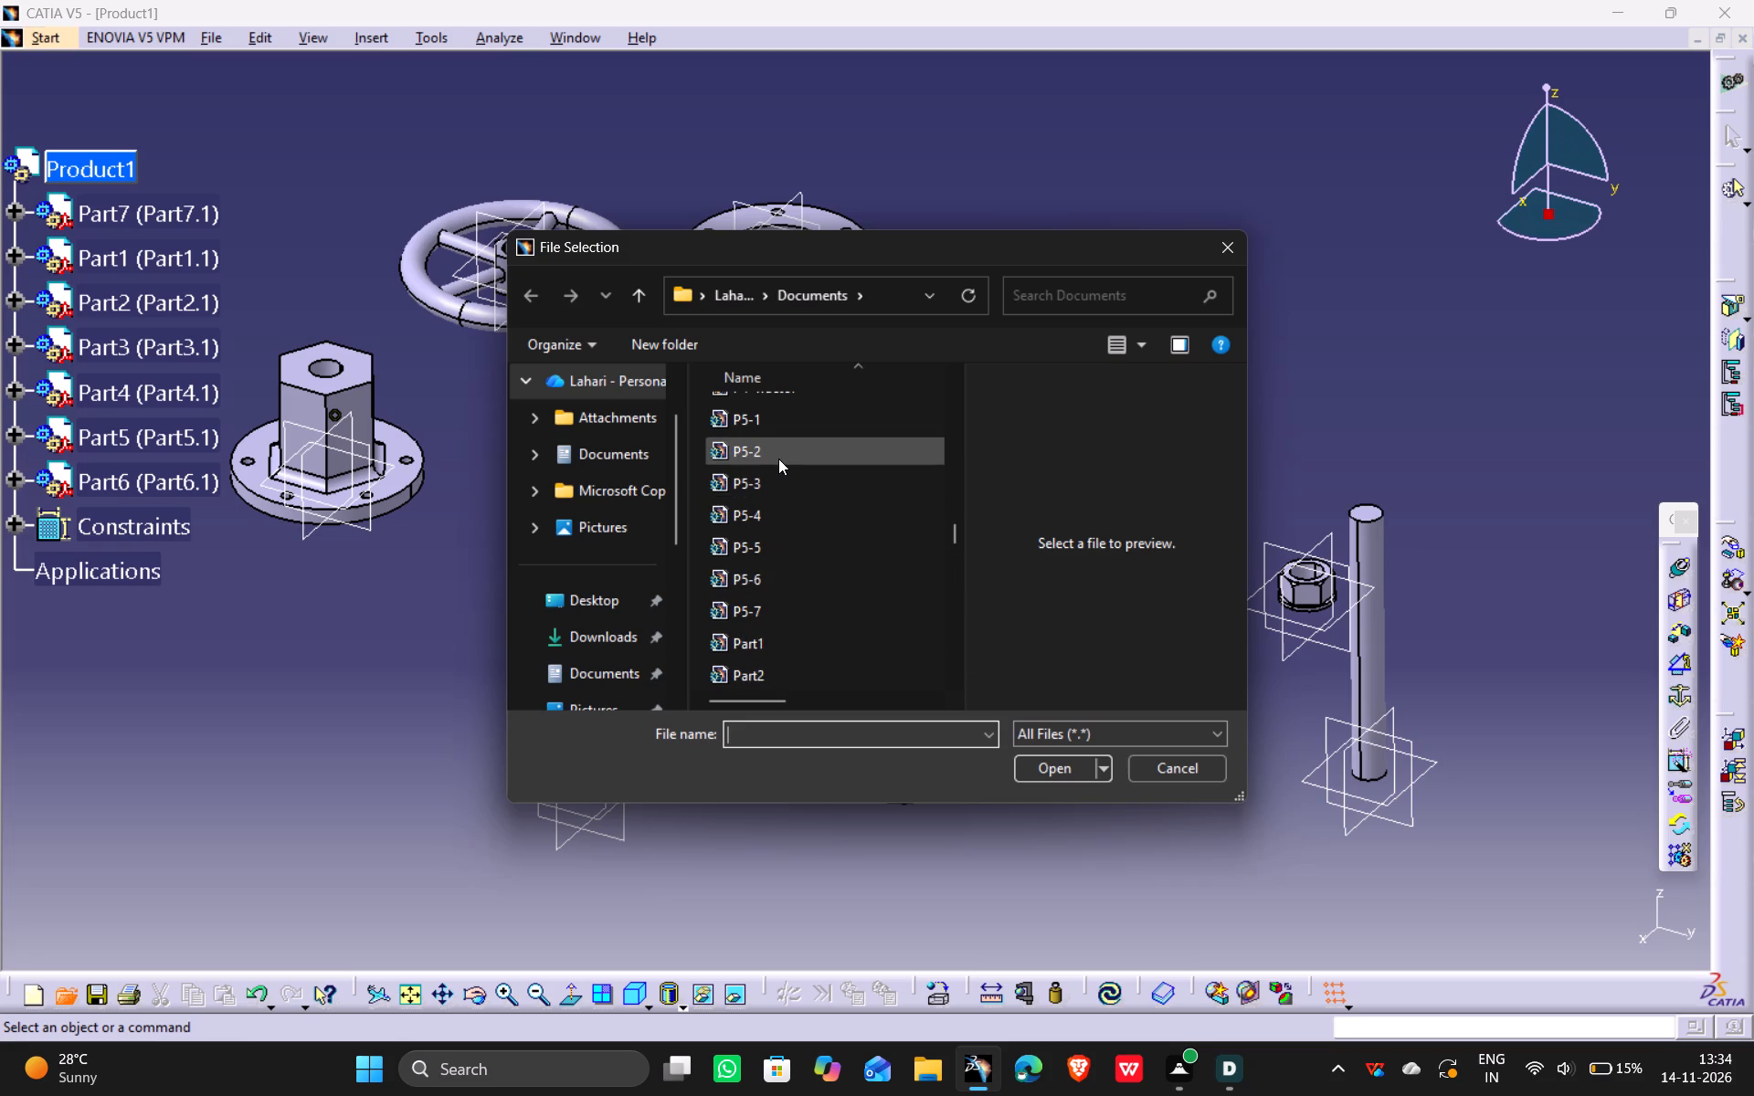
left_click(770, 480)
left_click(1063, 763)
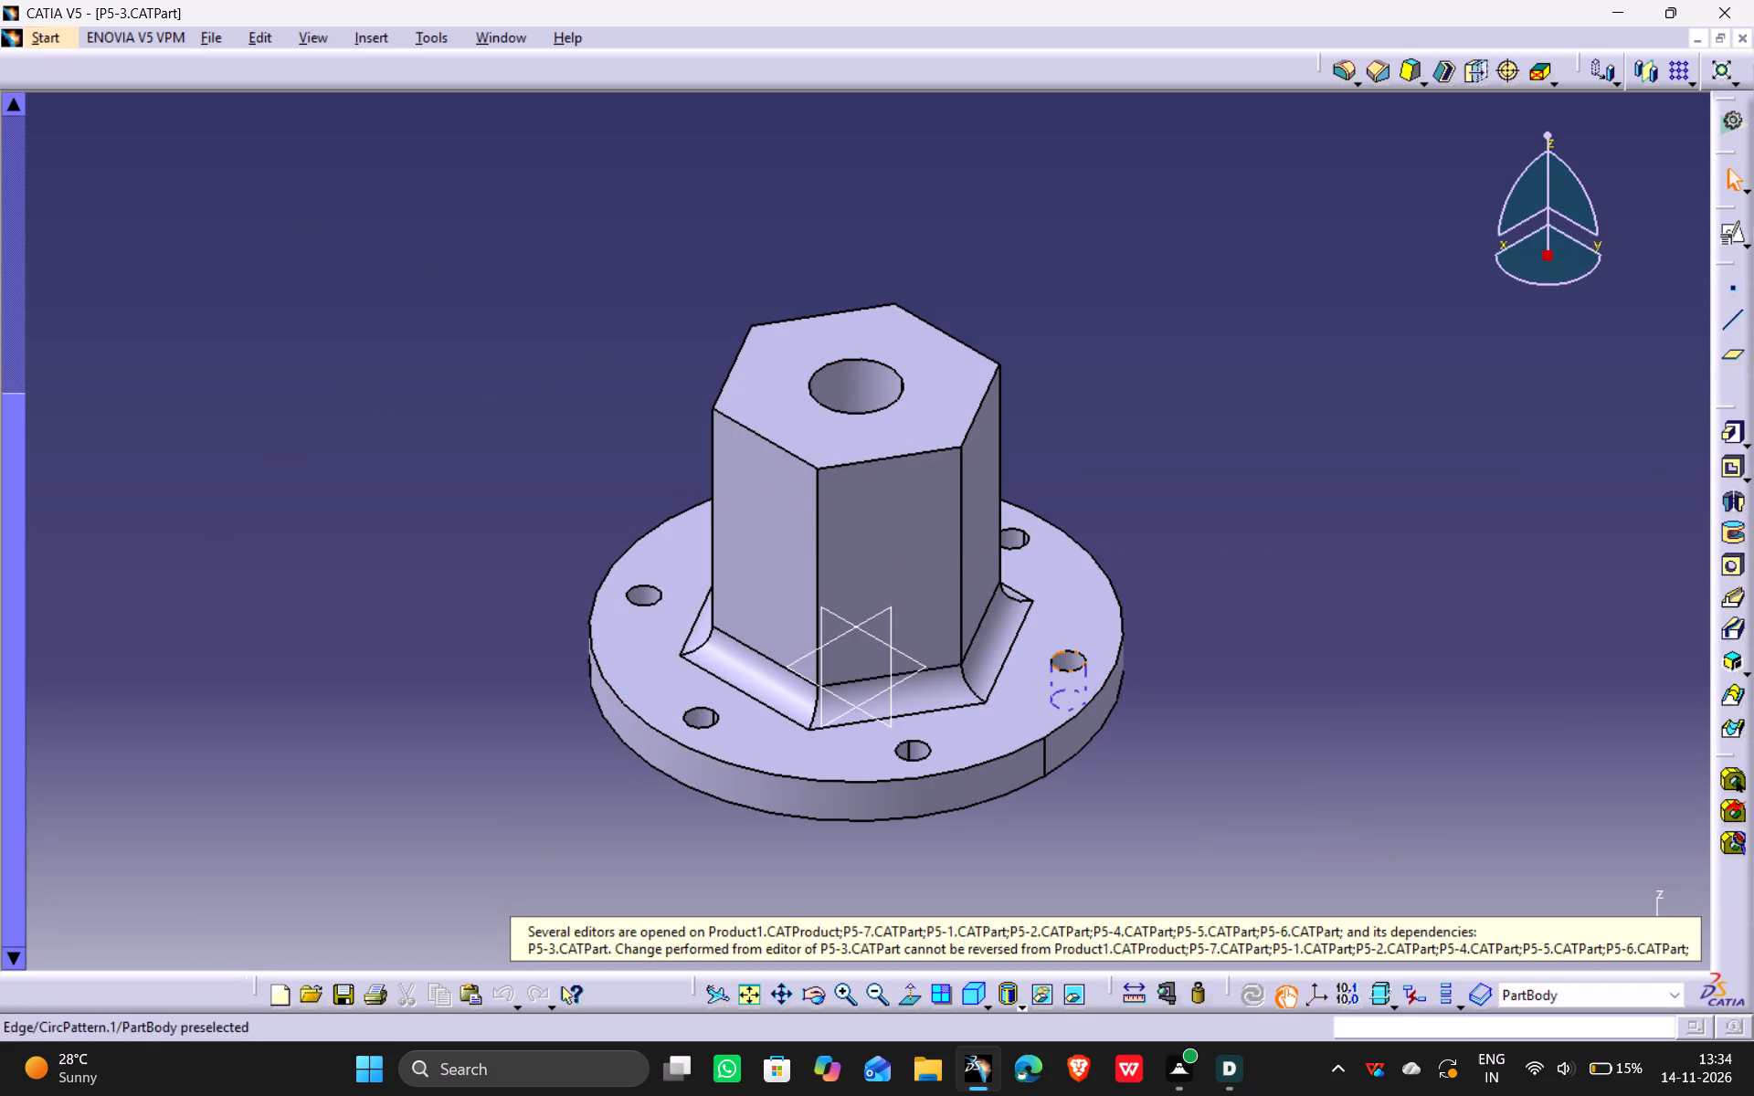
Examine the bolt holes and circular pattern feature on the bonnet's flange, and close the P5-3 part.
left_click(1071, 663)
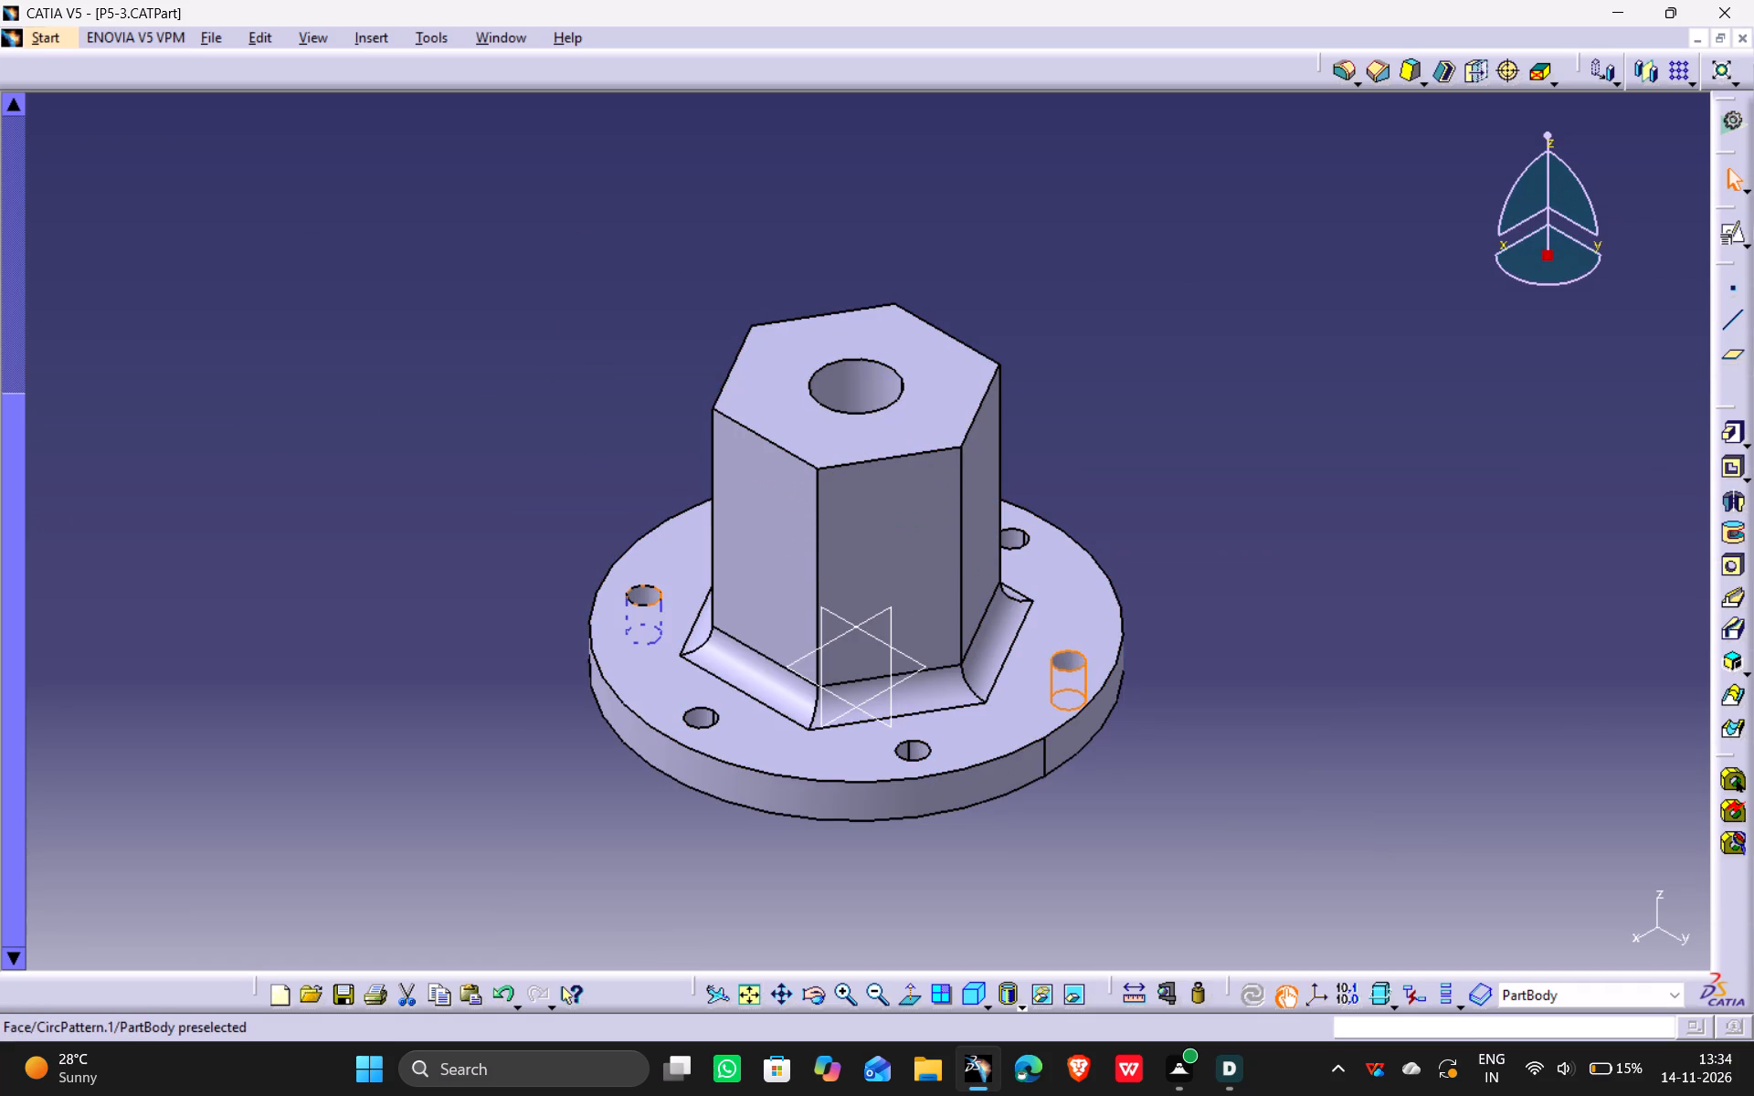
left_click(643, 596)
scroll(305, 489, "up", 5)
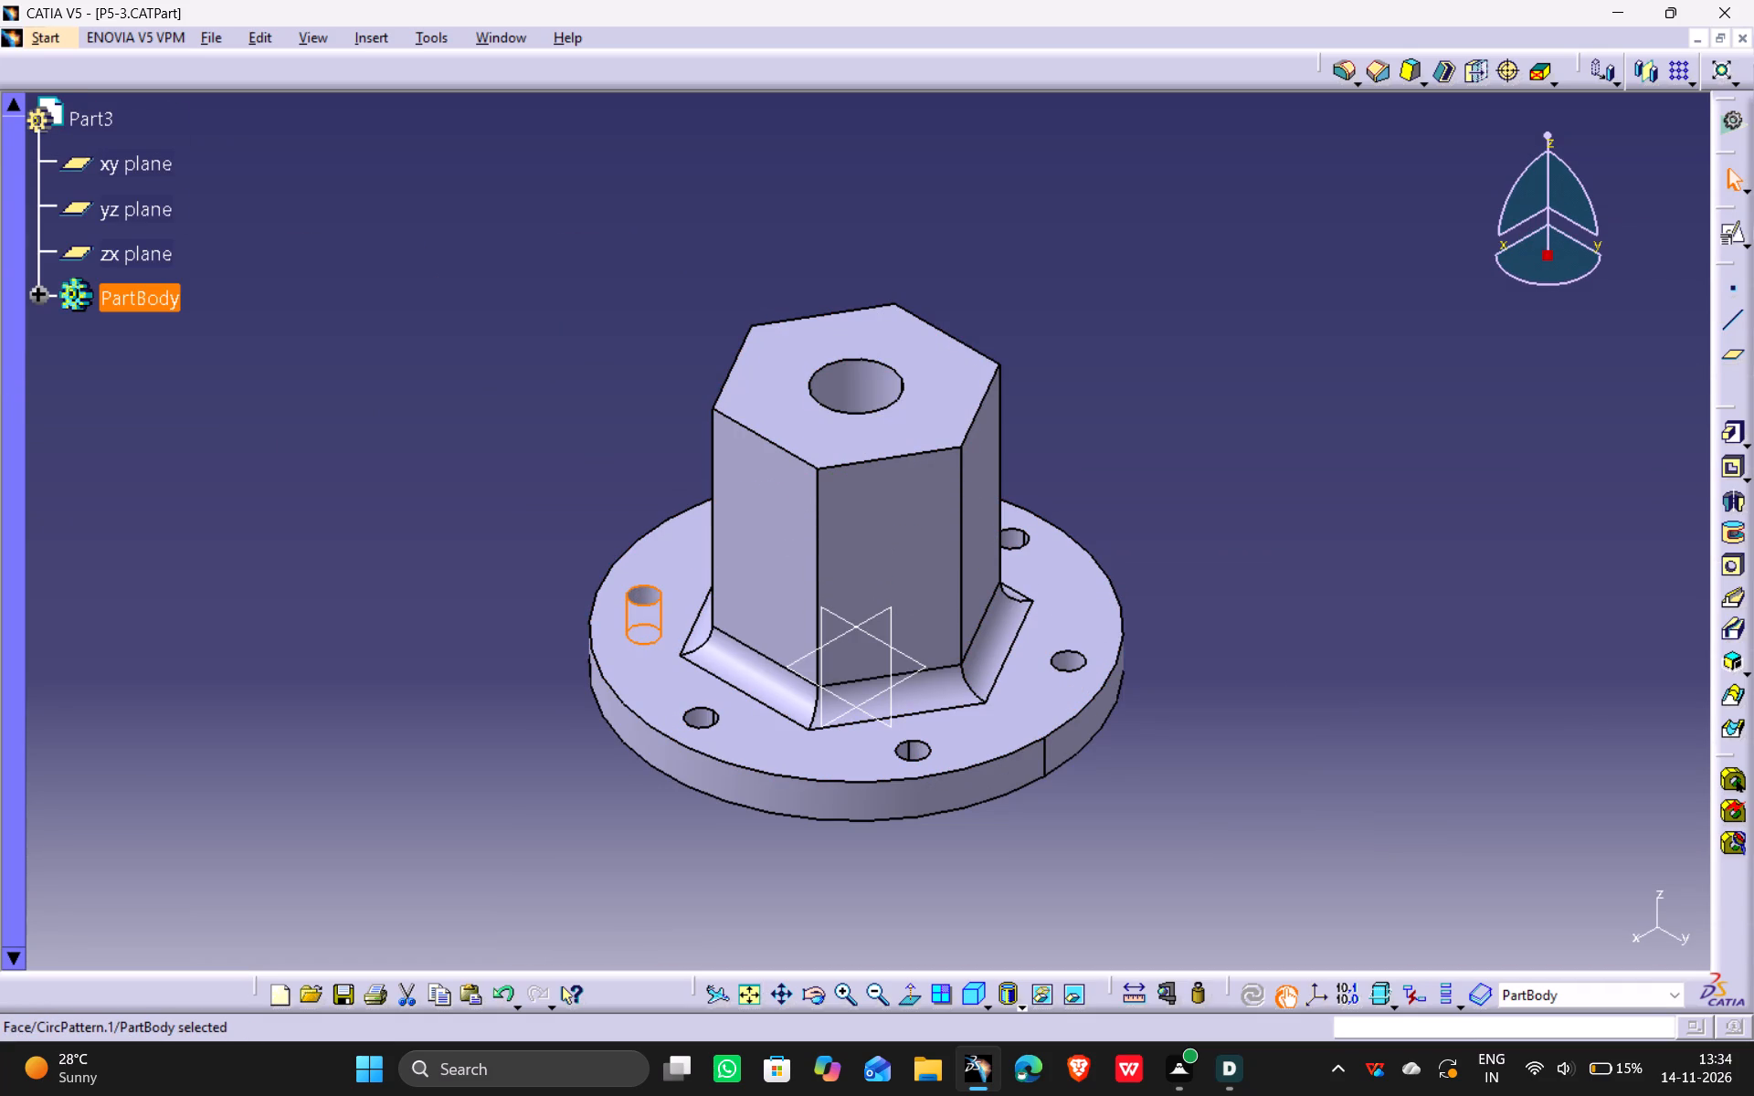
left_click(40, 298)
left_click(217, 694)
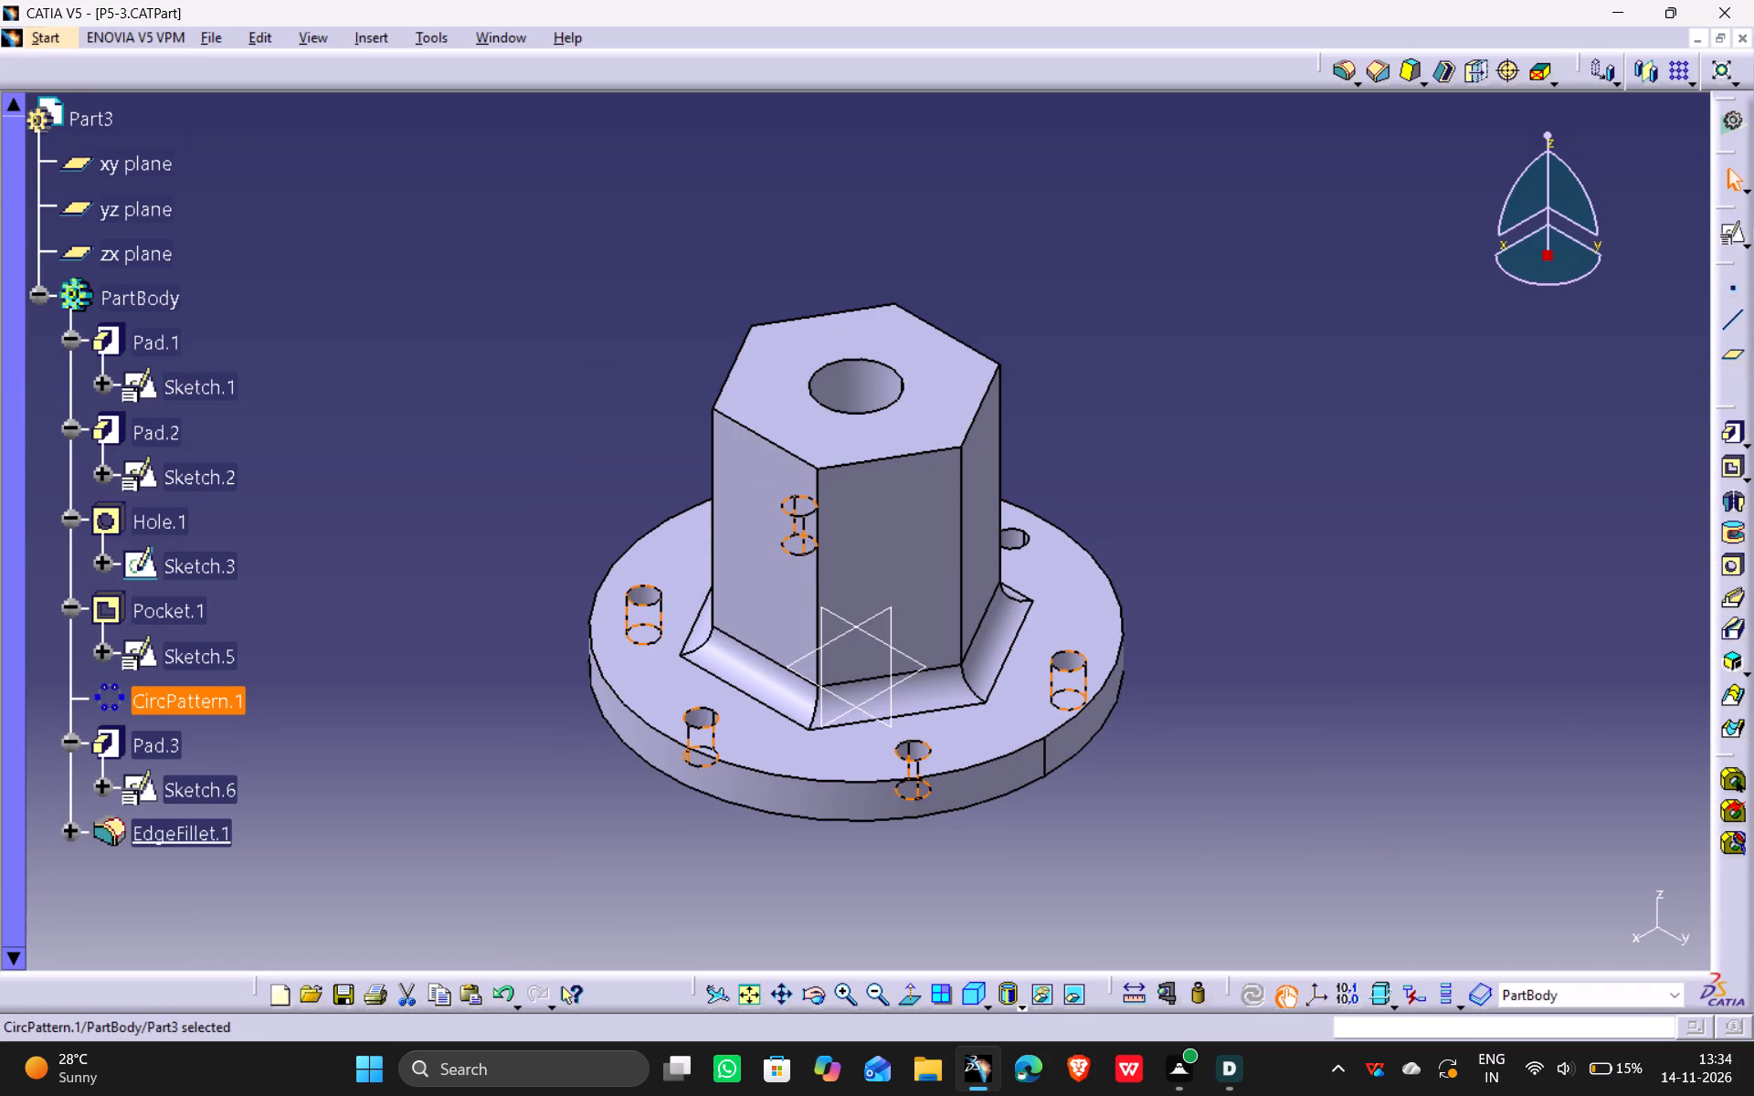
left_click(417, 423)
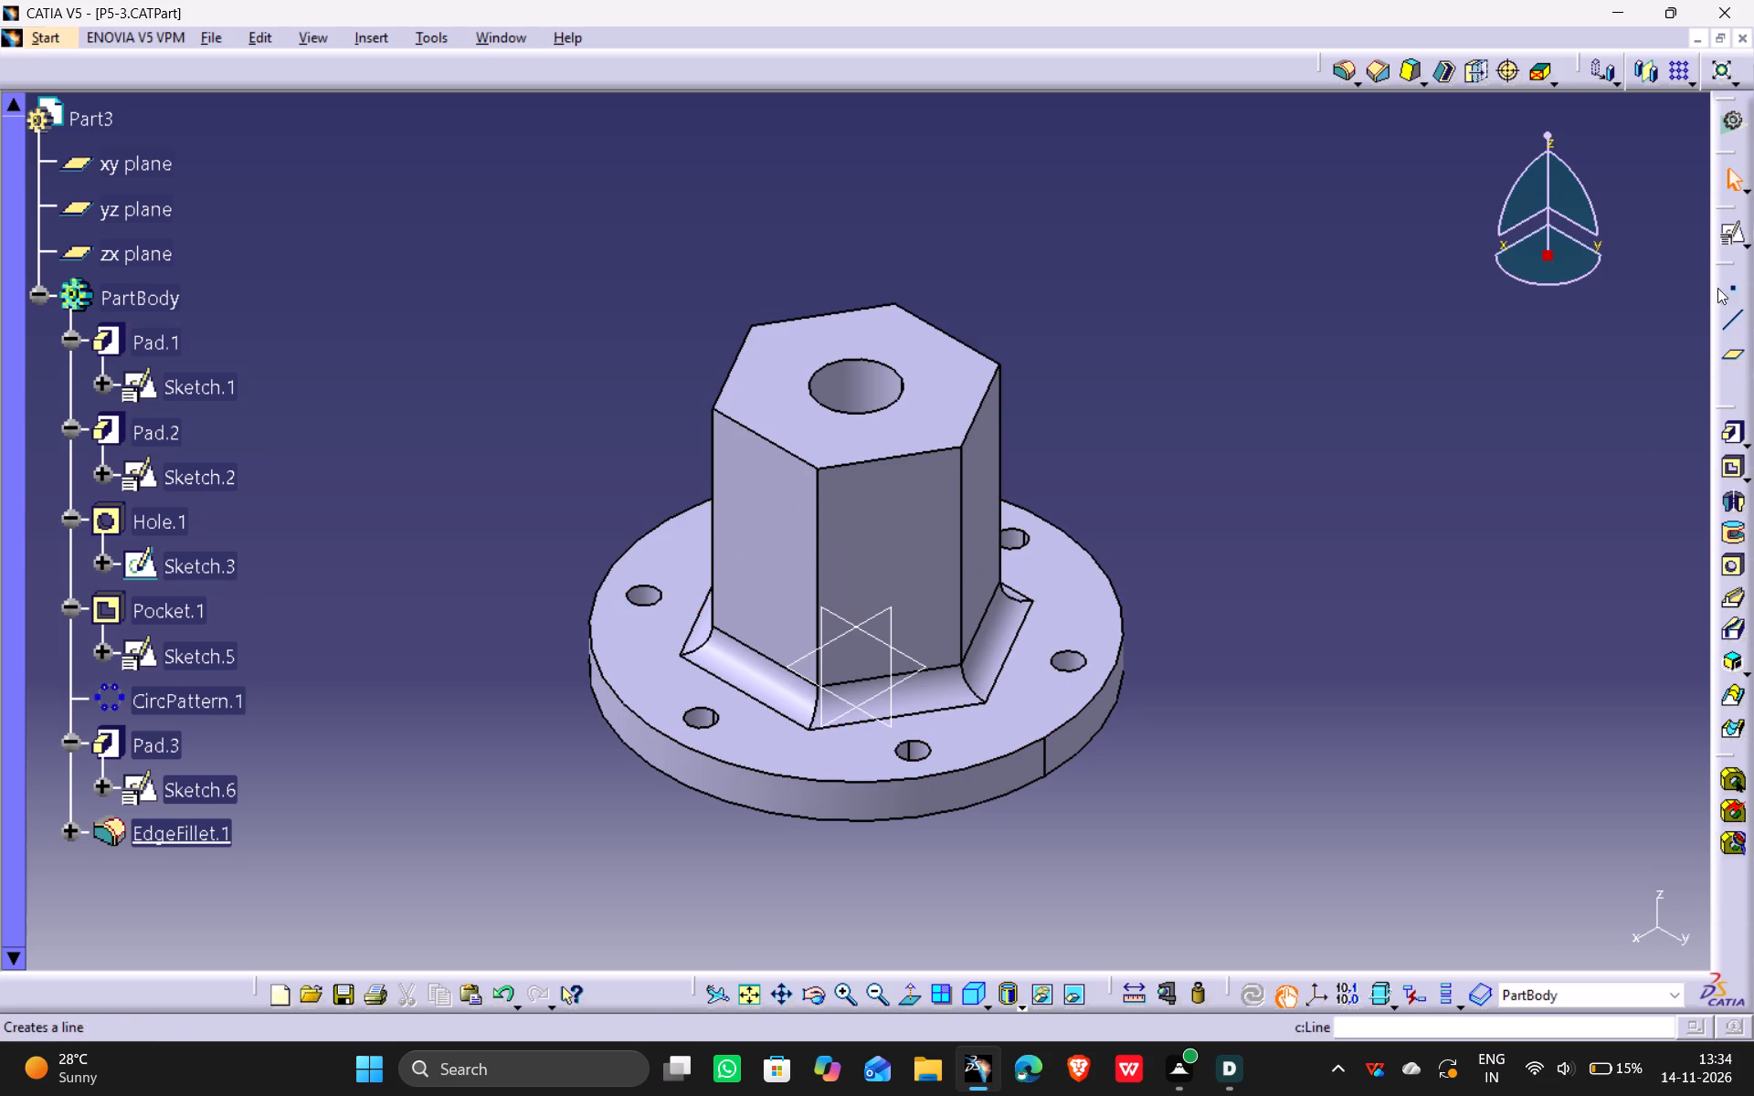
left_click(1745, 36)
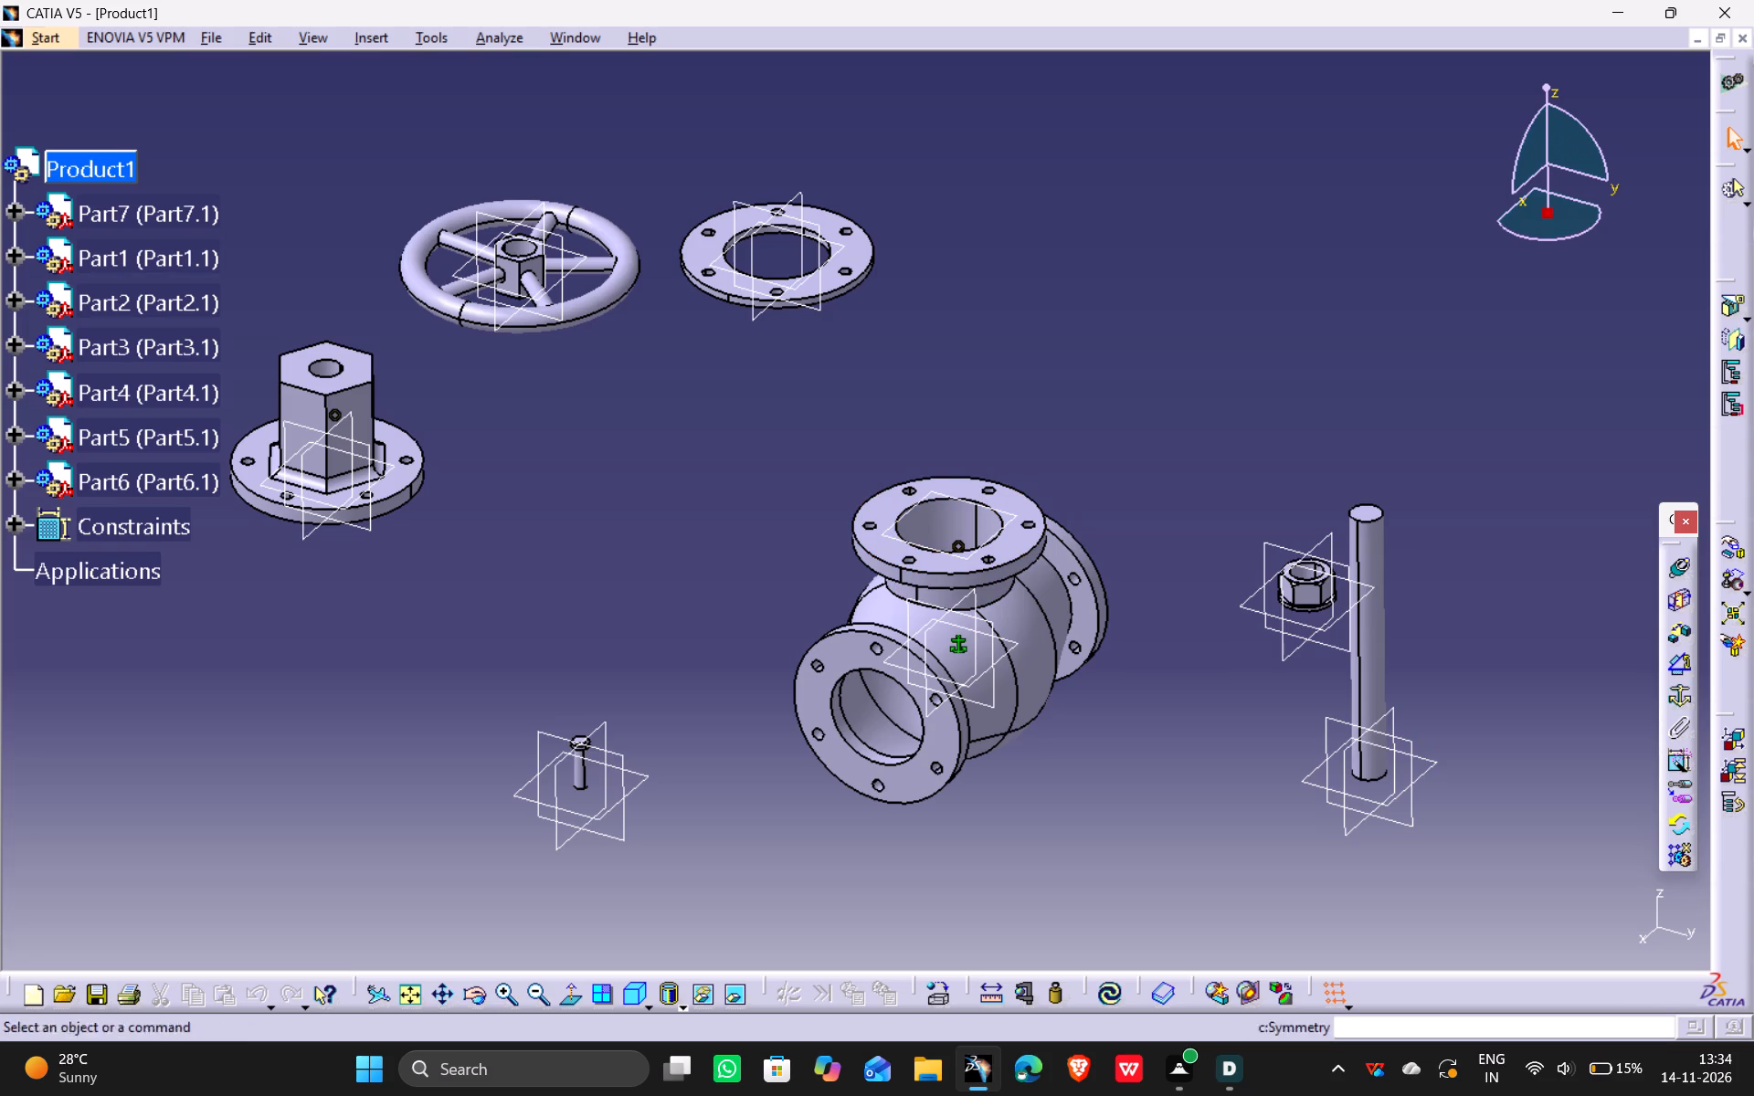
Open the valve body part file P5-1 from the Documents folder.
left_click(214, 41)
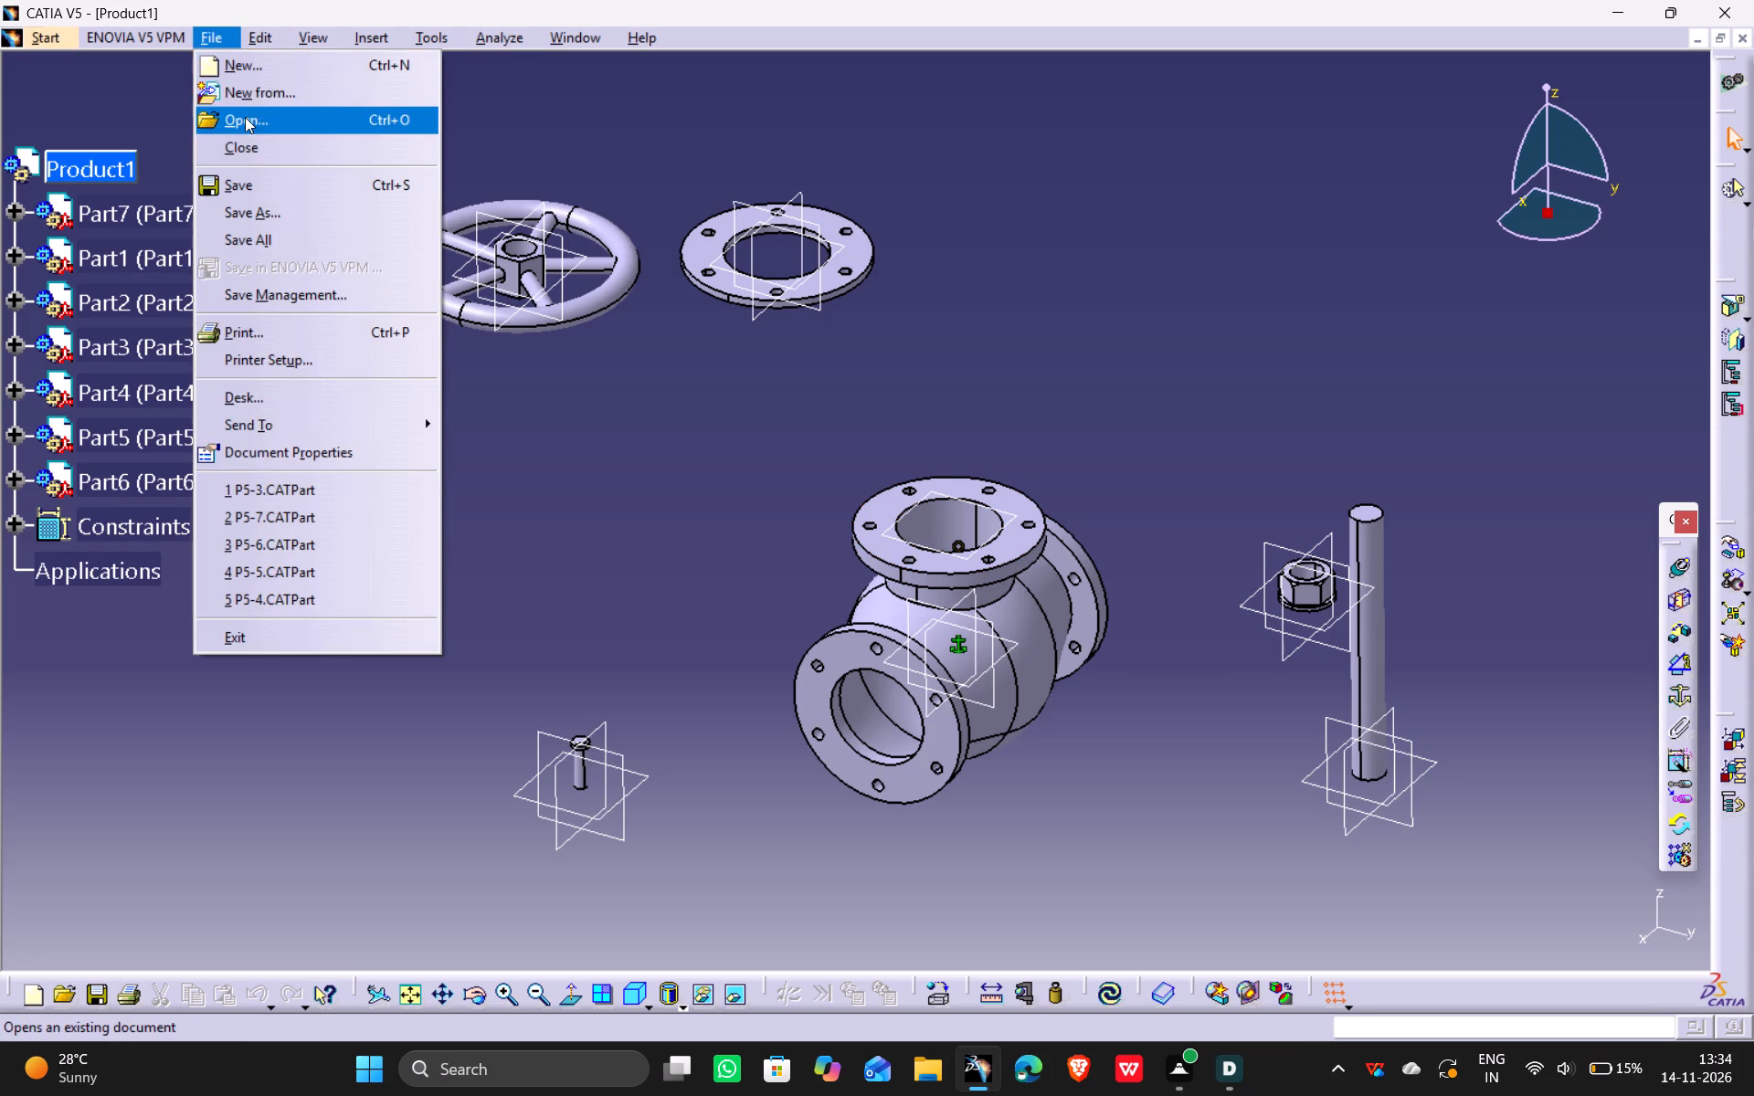
left_click(245, 117)
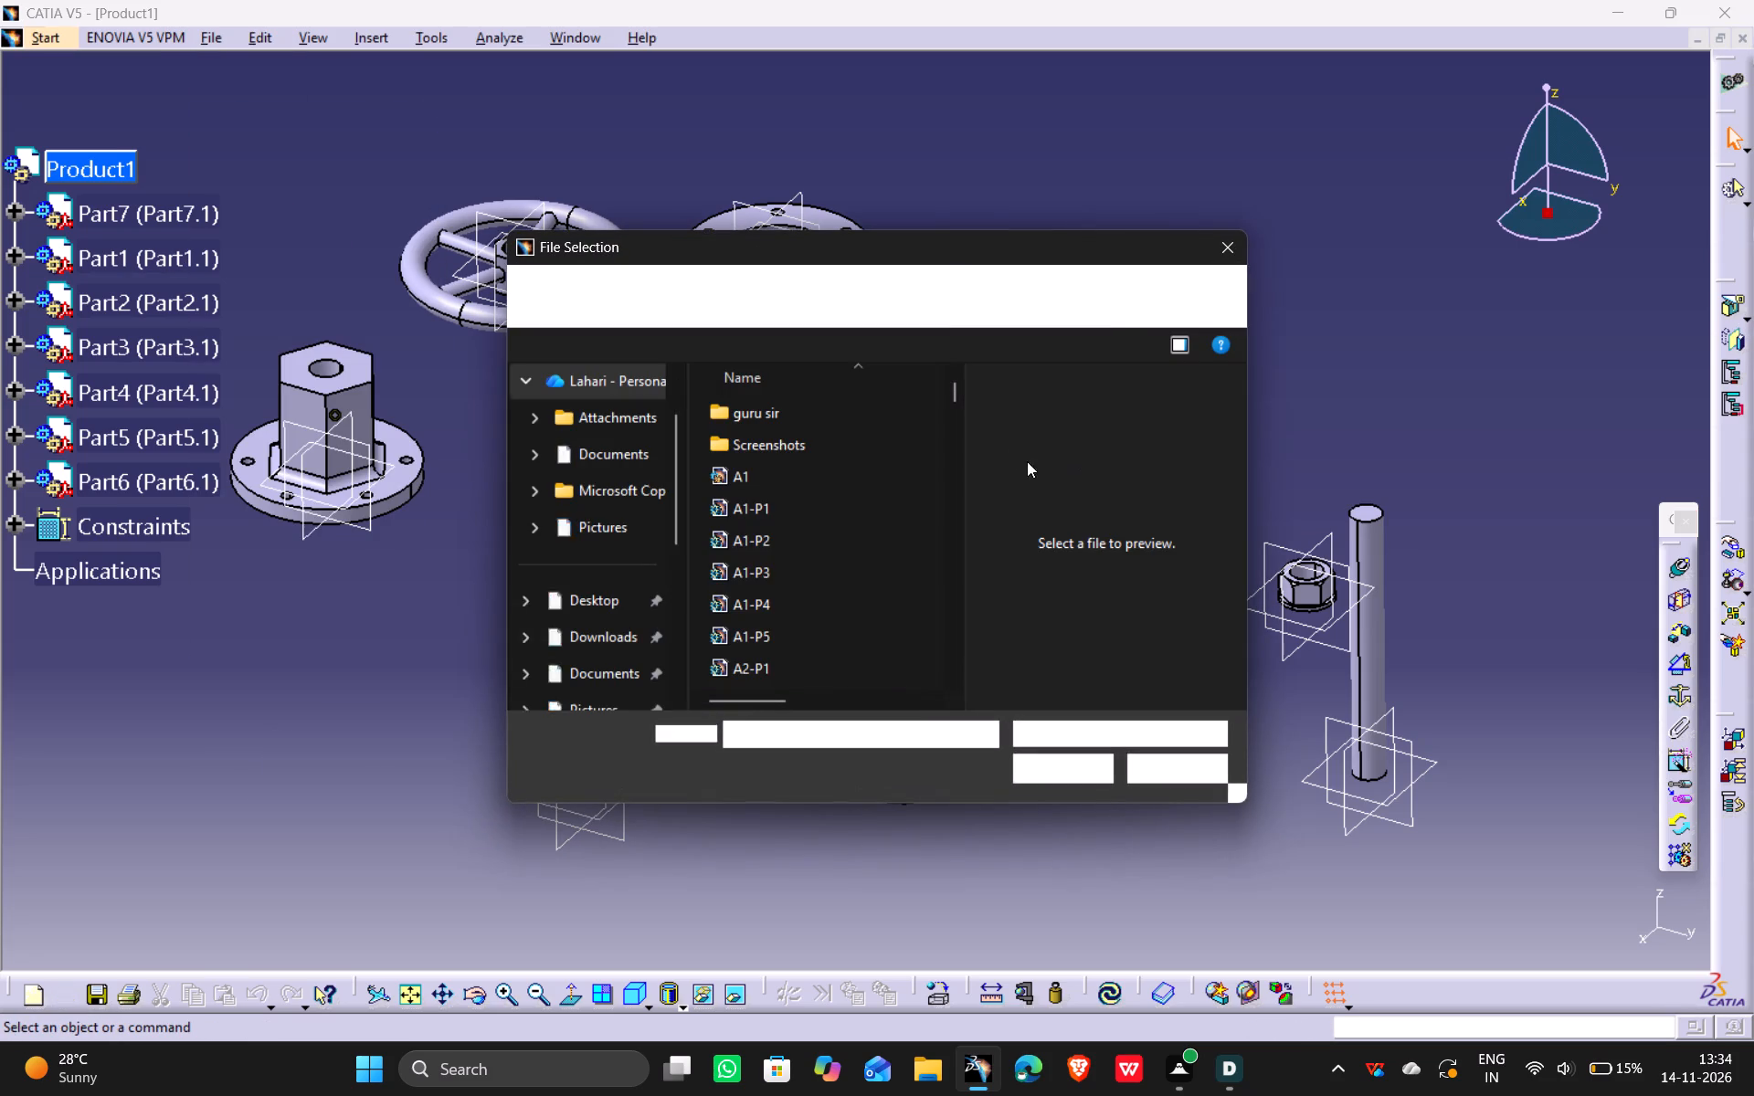
left_click_drag(954, 395, 954, 514)
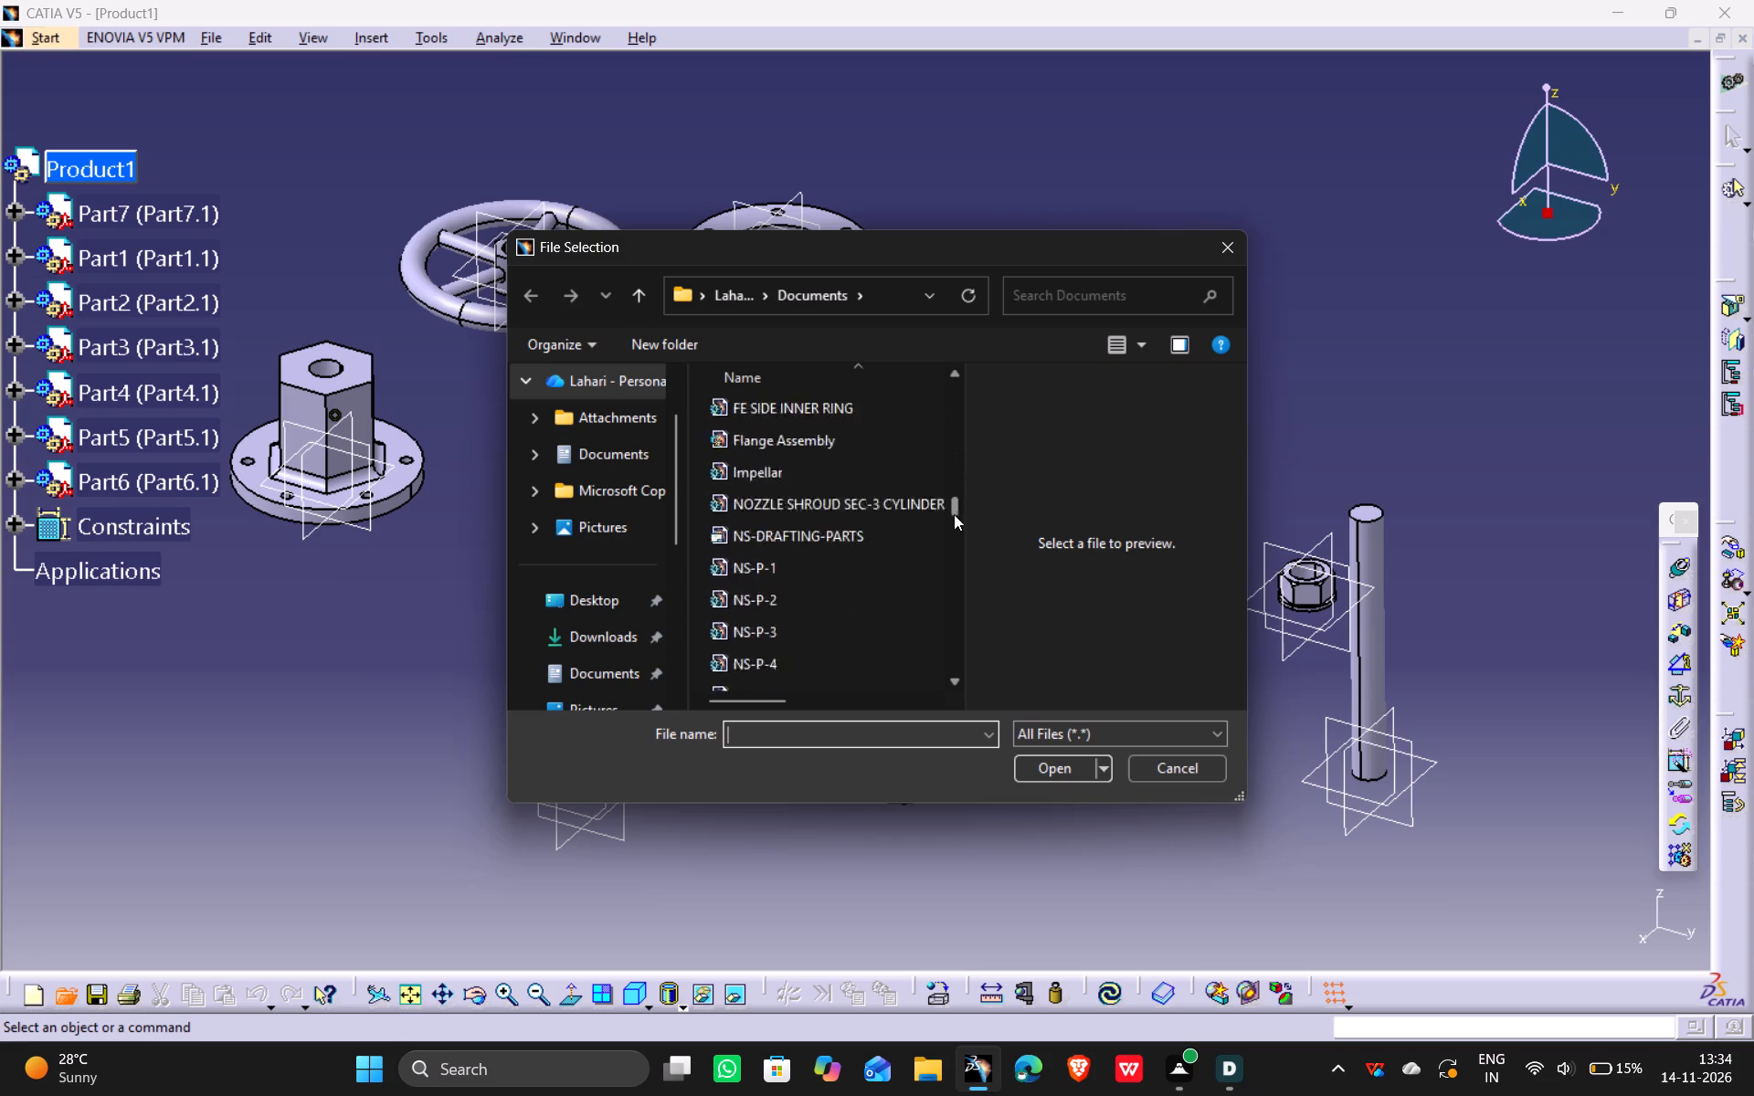
left_click_drag(954, 514, 966, 623)
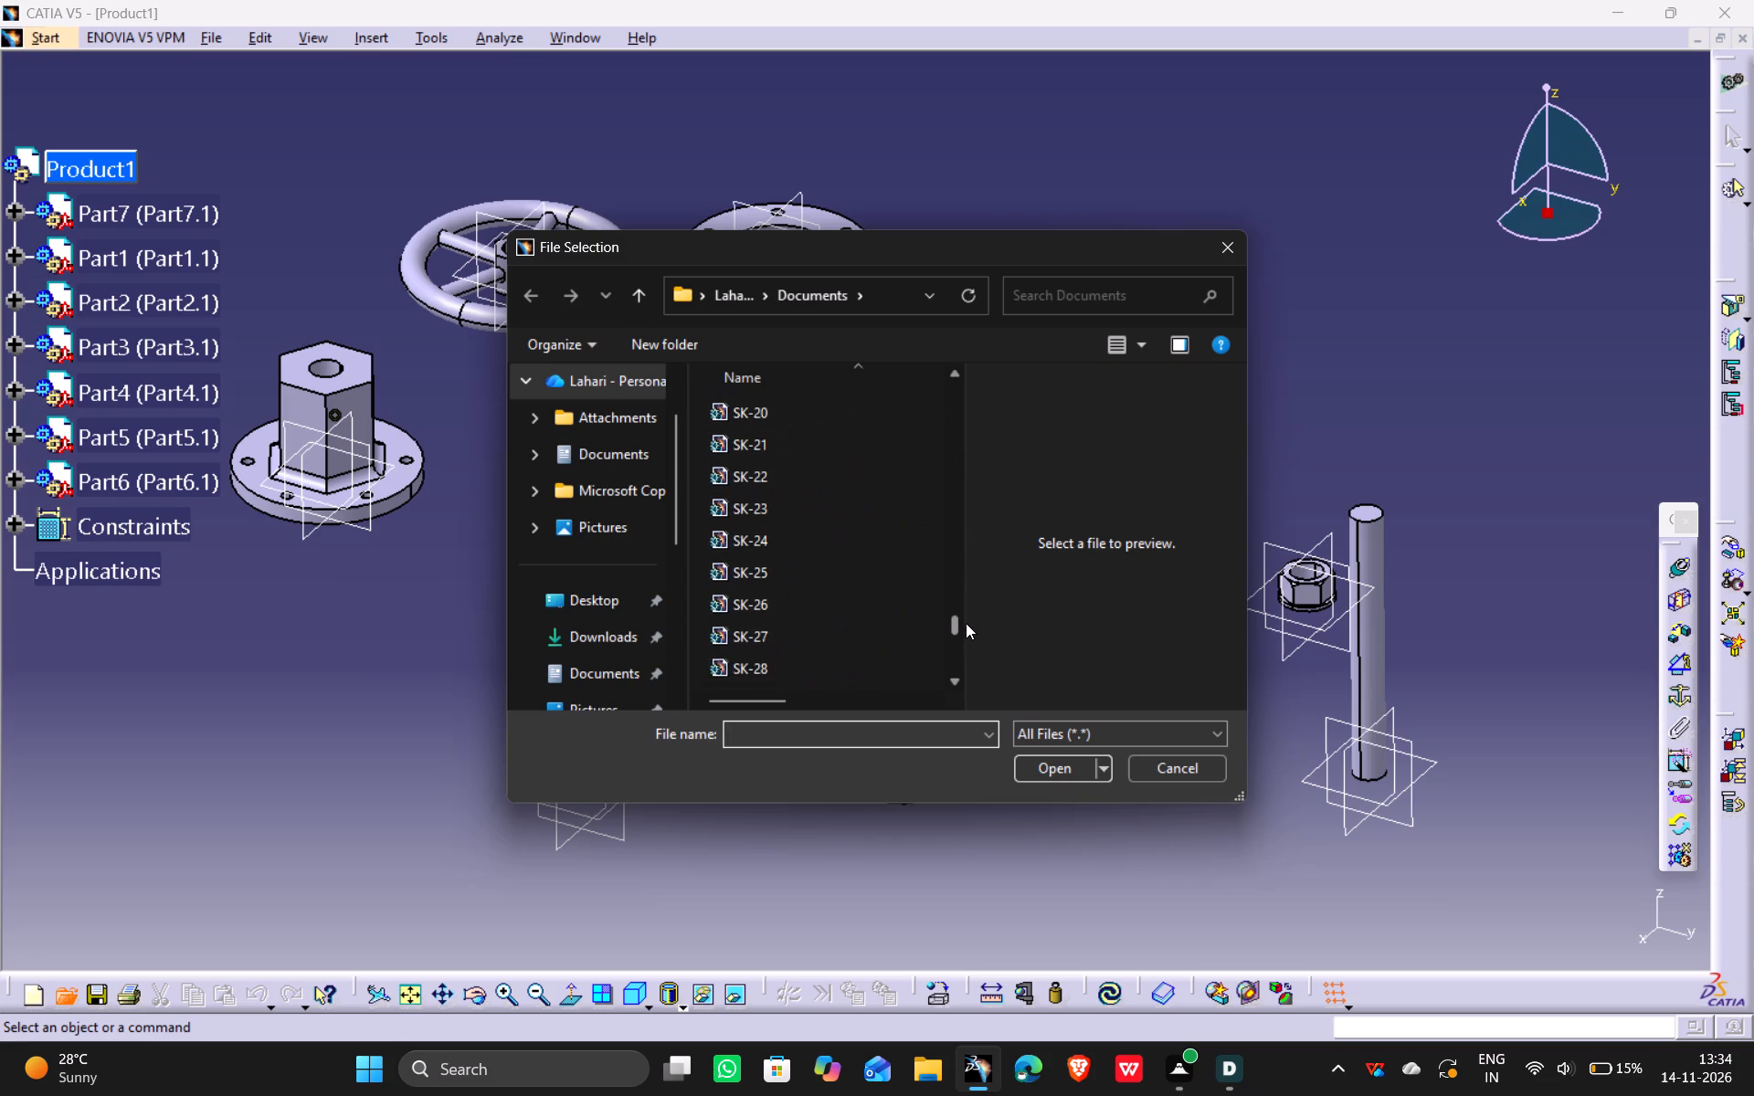
left_click_drag(966, 623, 977, 542)
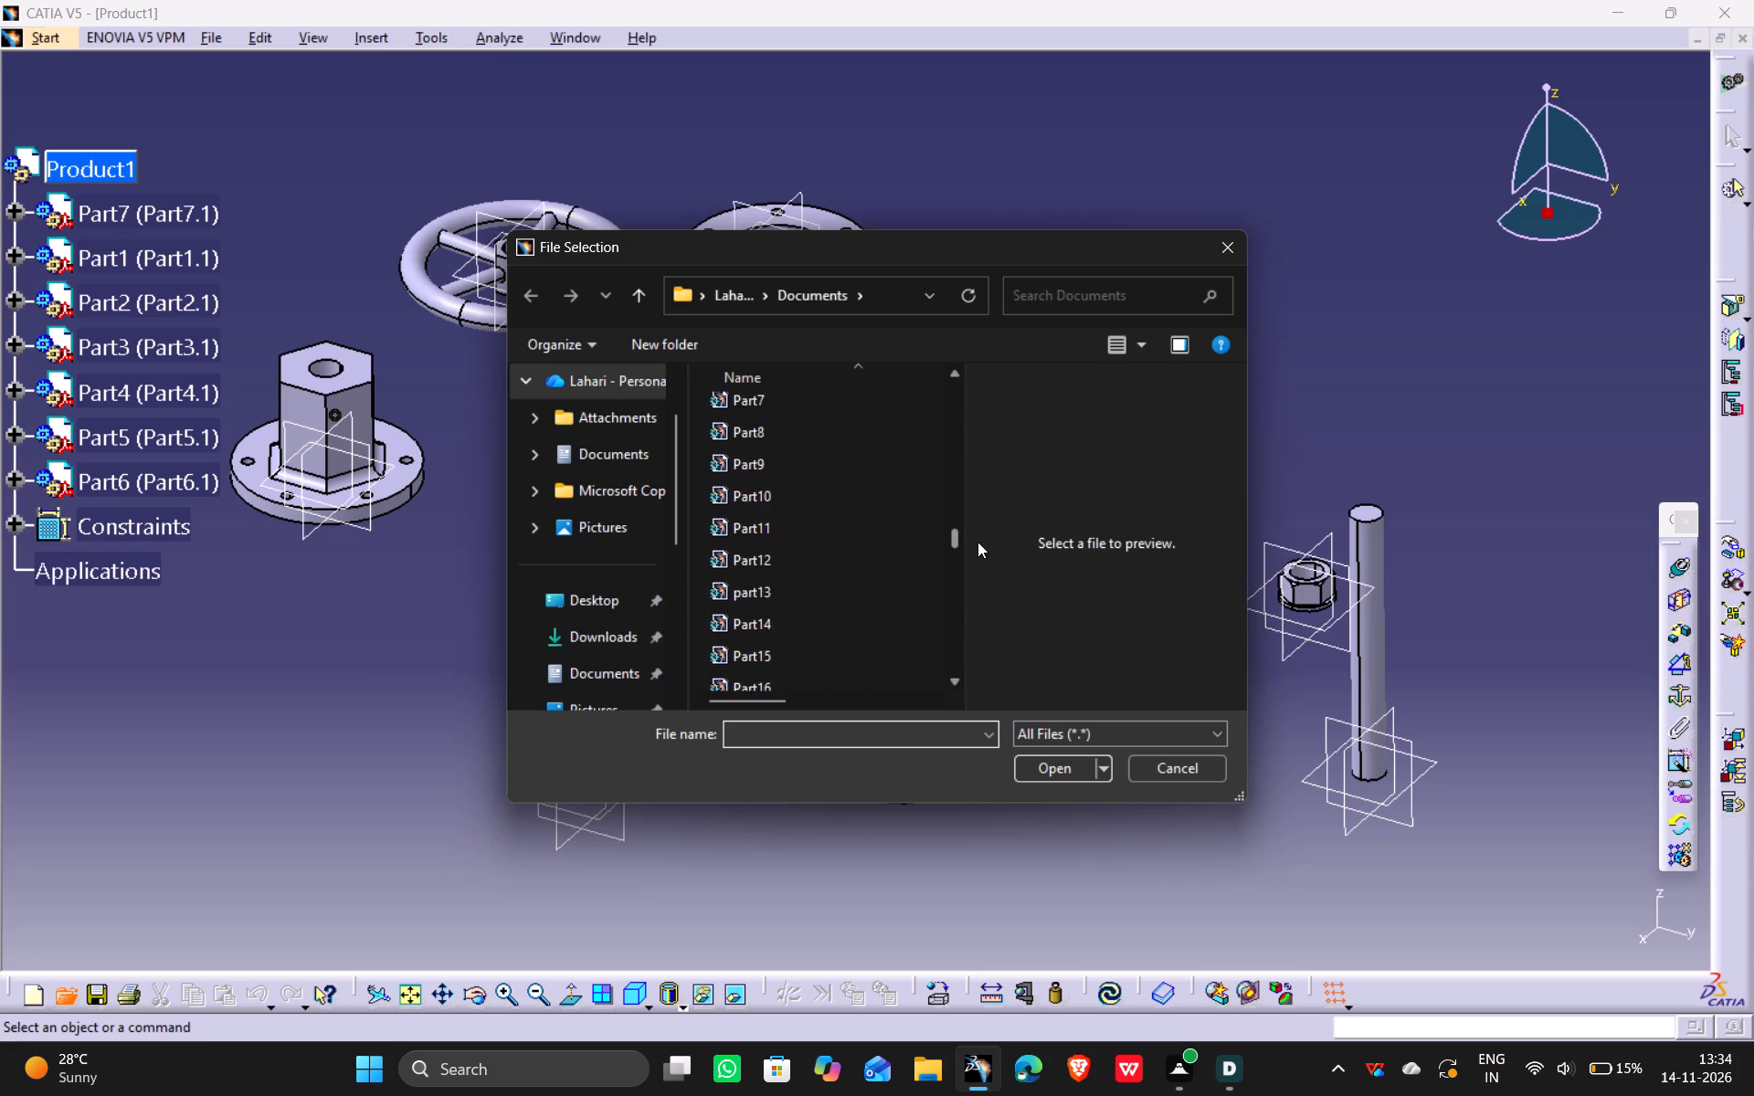
left_click_drag(977, 542, 979, 529)
scroll(802, 600, "down", 1)
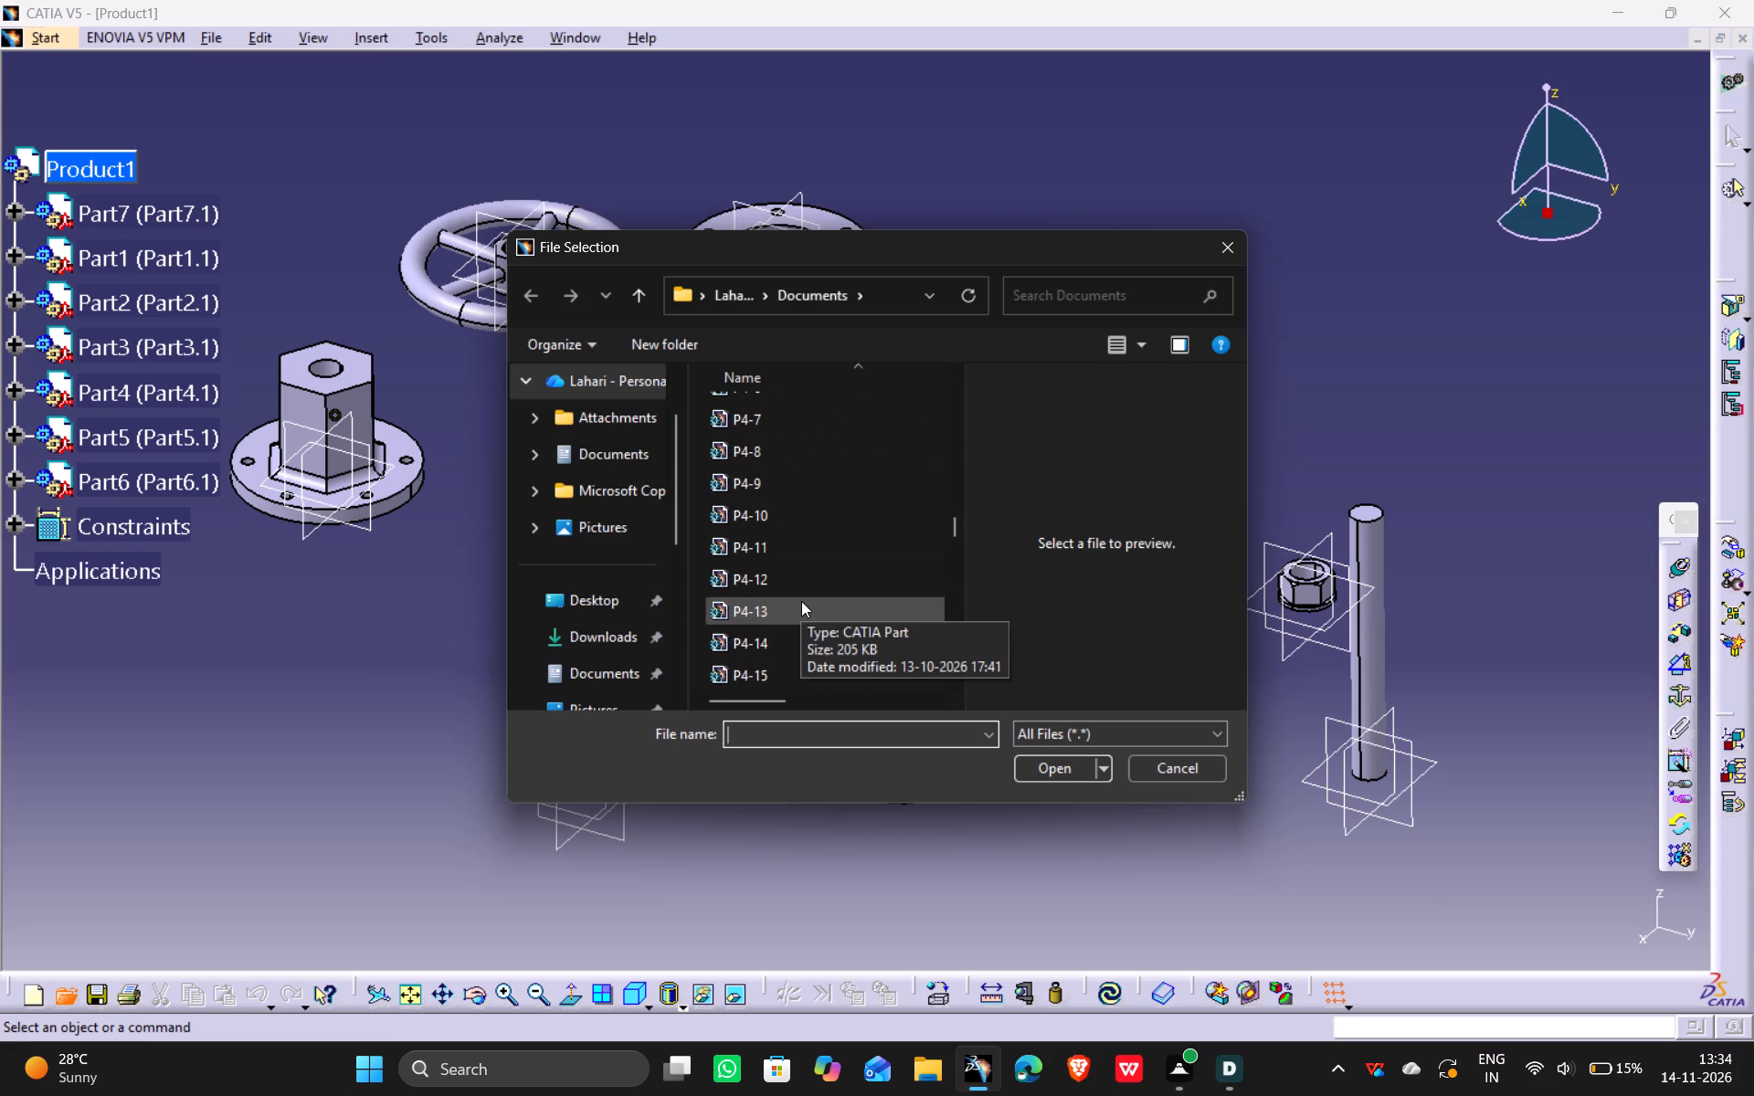
scroll(801, 601, "down", 10)
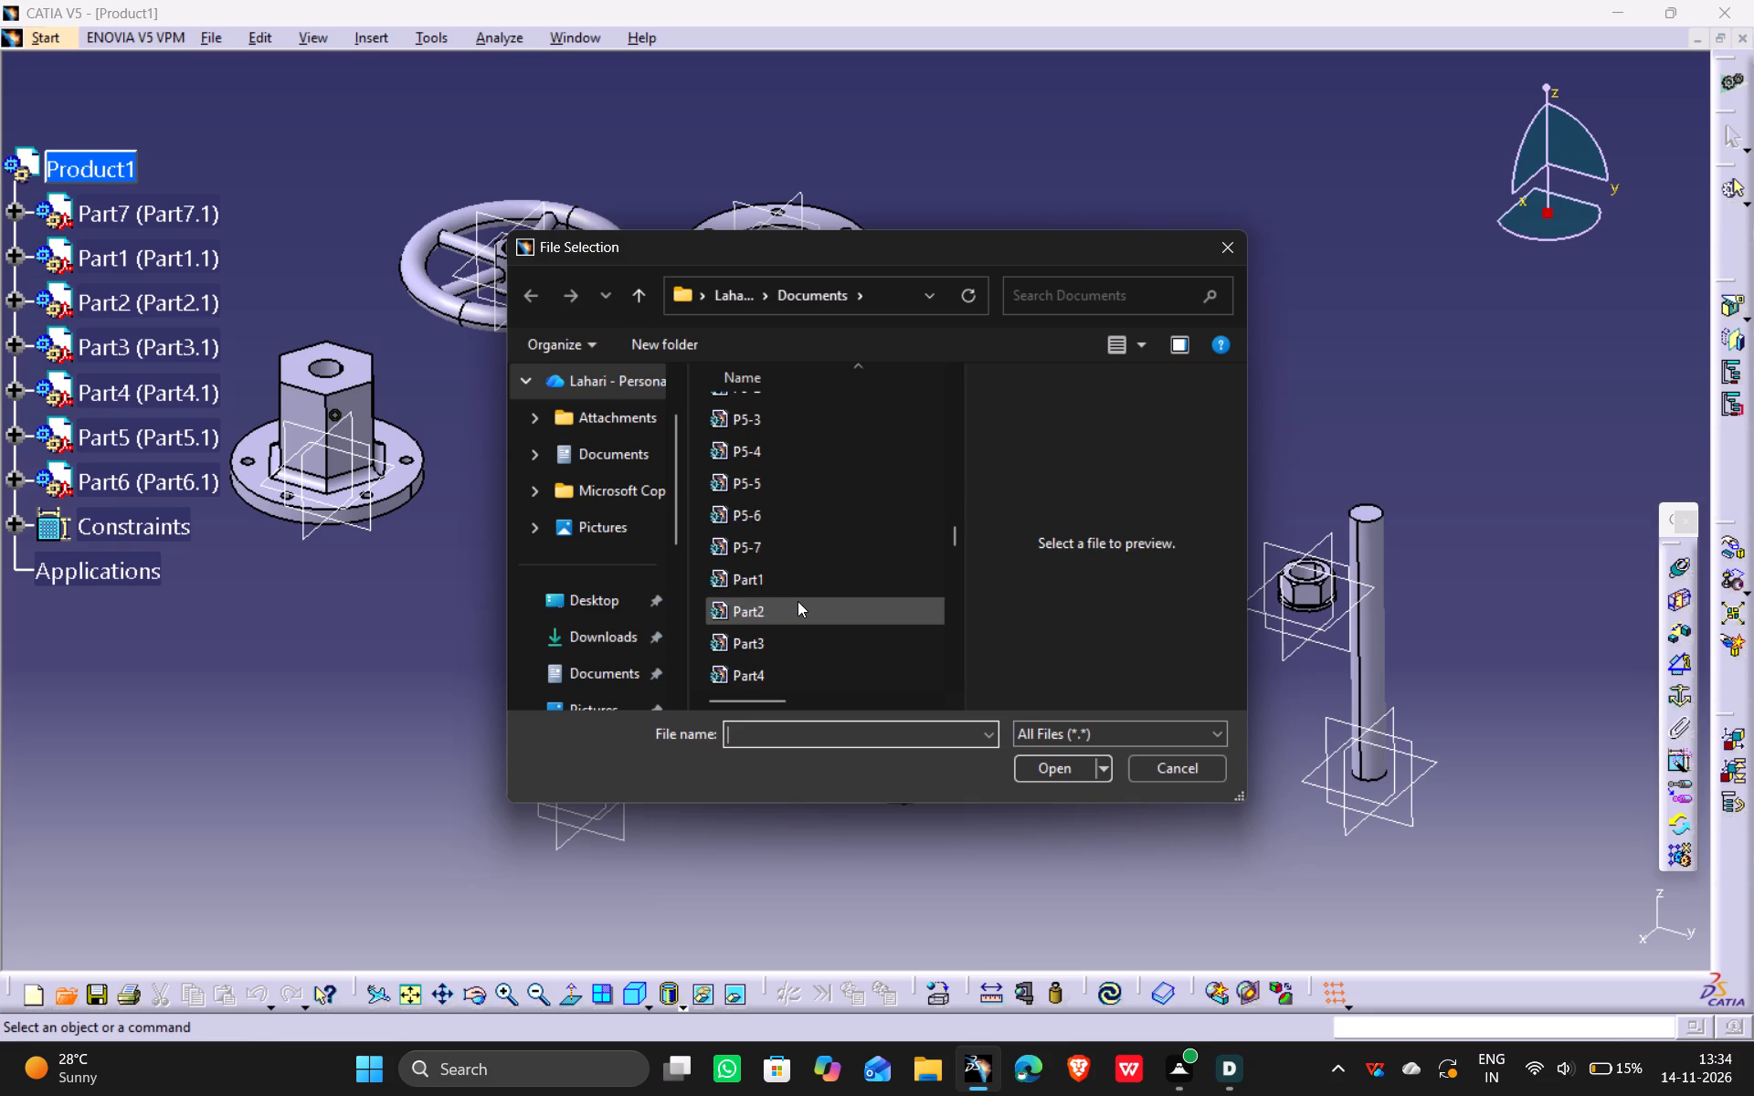
scroll(777, 446, "up", 2)
left_click(773, 450)
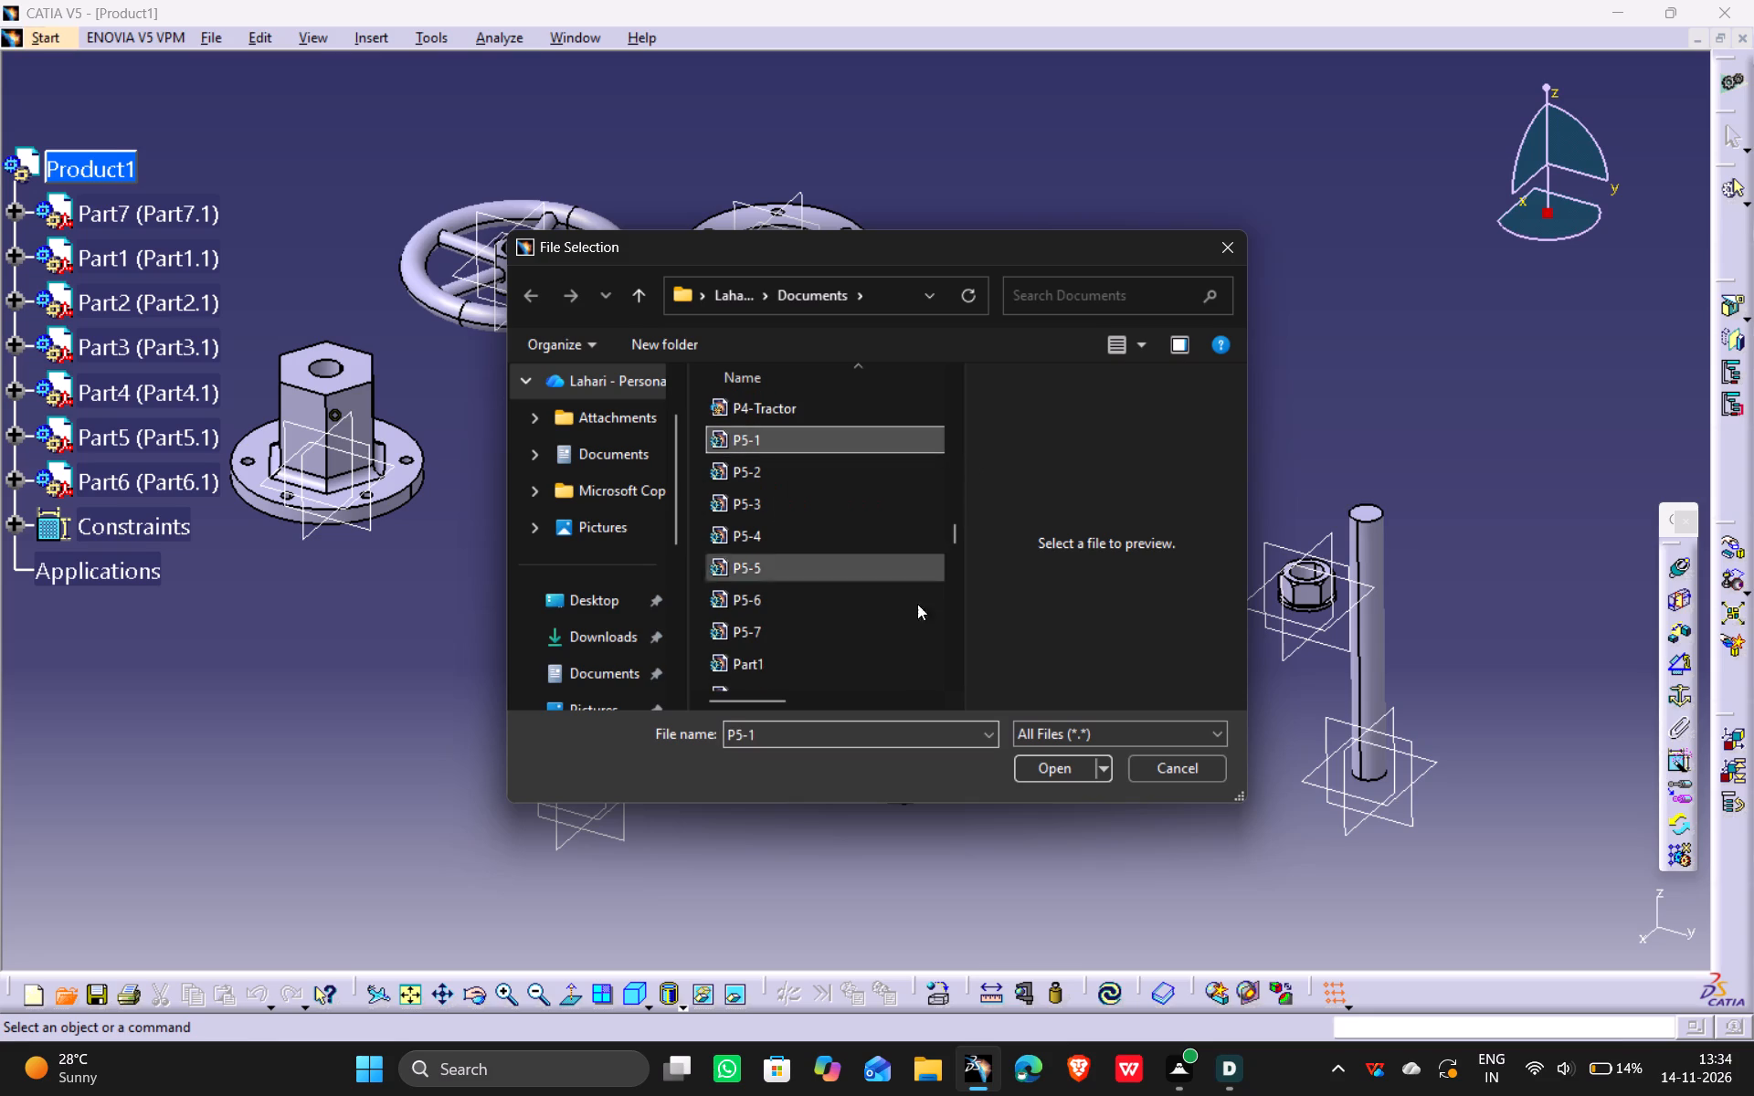
left_click(1031, 760)
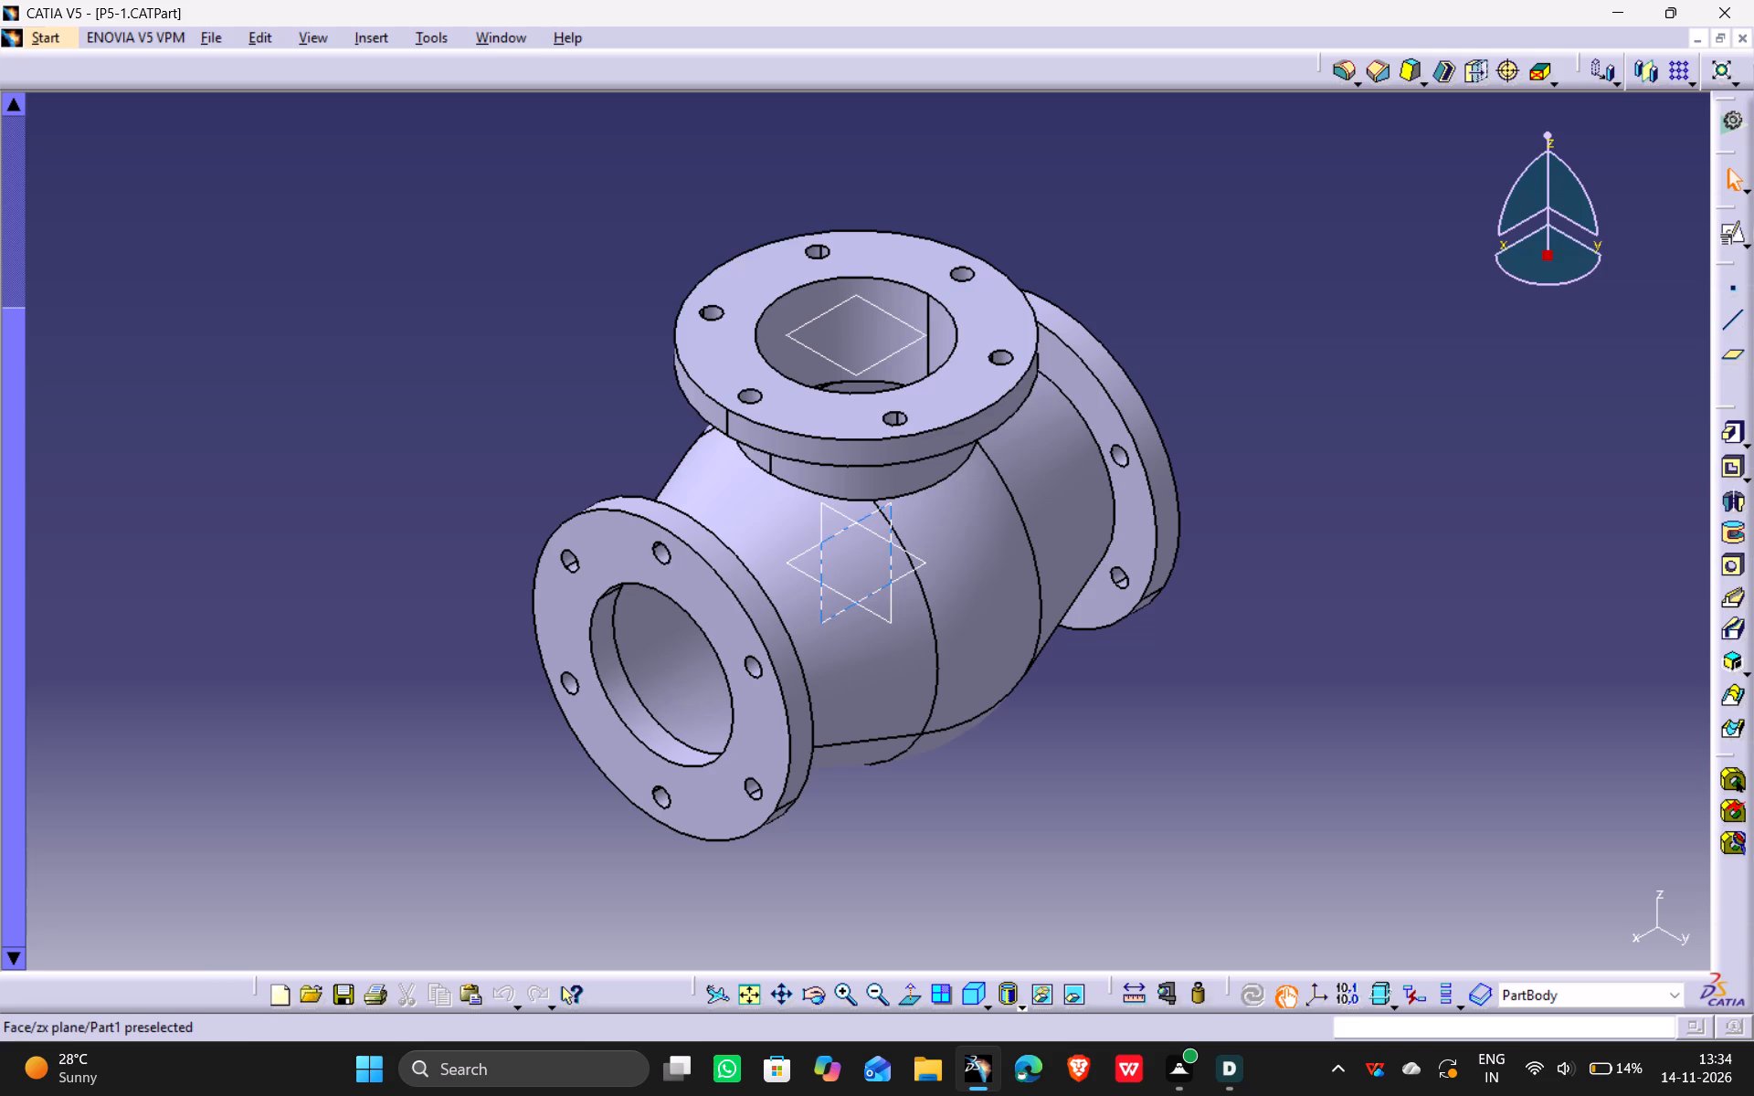
Examine the circular pattern of bolt holes on the valve body's upper flange, and close the P5-1 part.
left_click(904, 418)
scroll(299, 445, "up", 5)
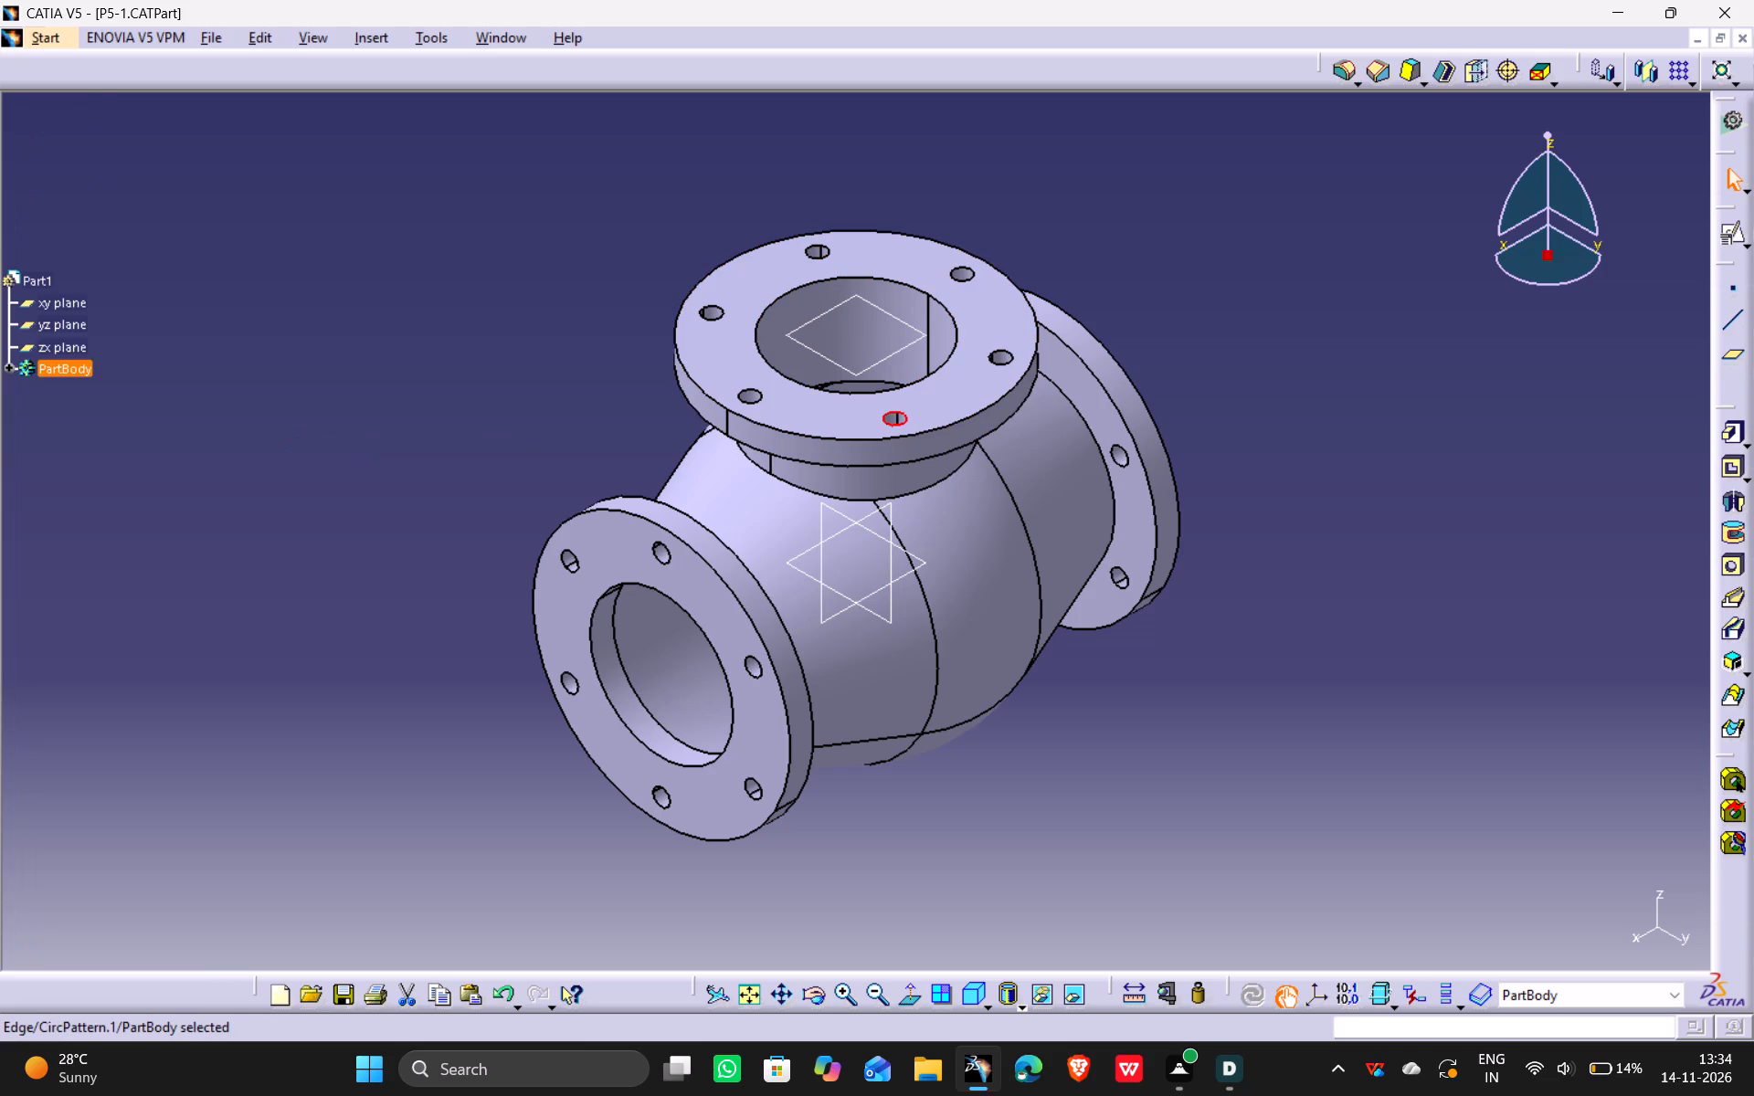
left_click(5, 365)
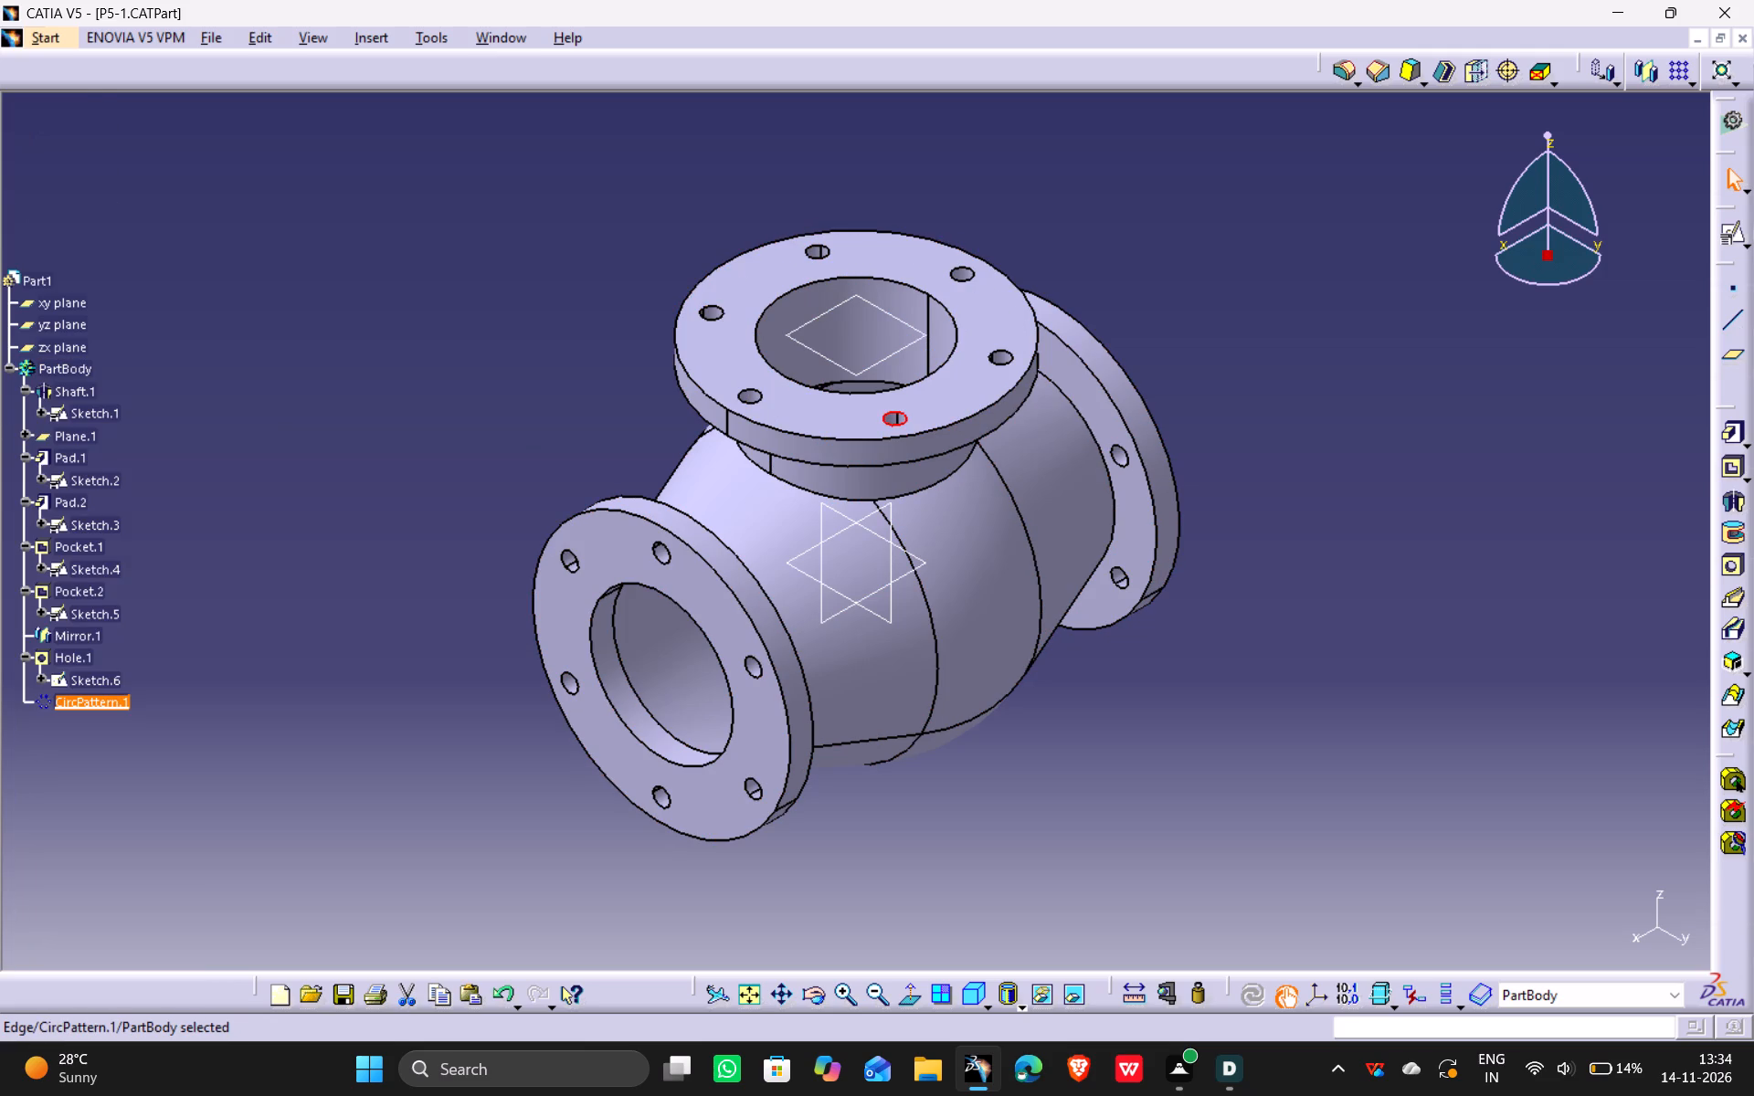
left_click(89, 701)
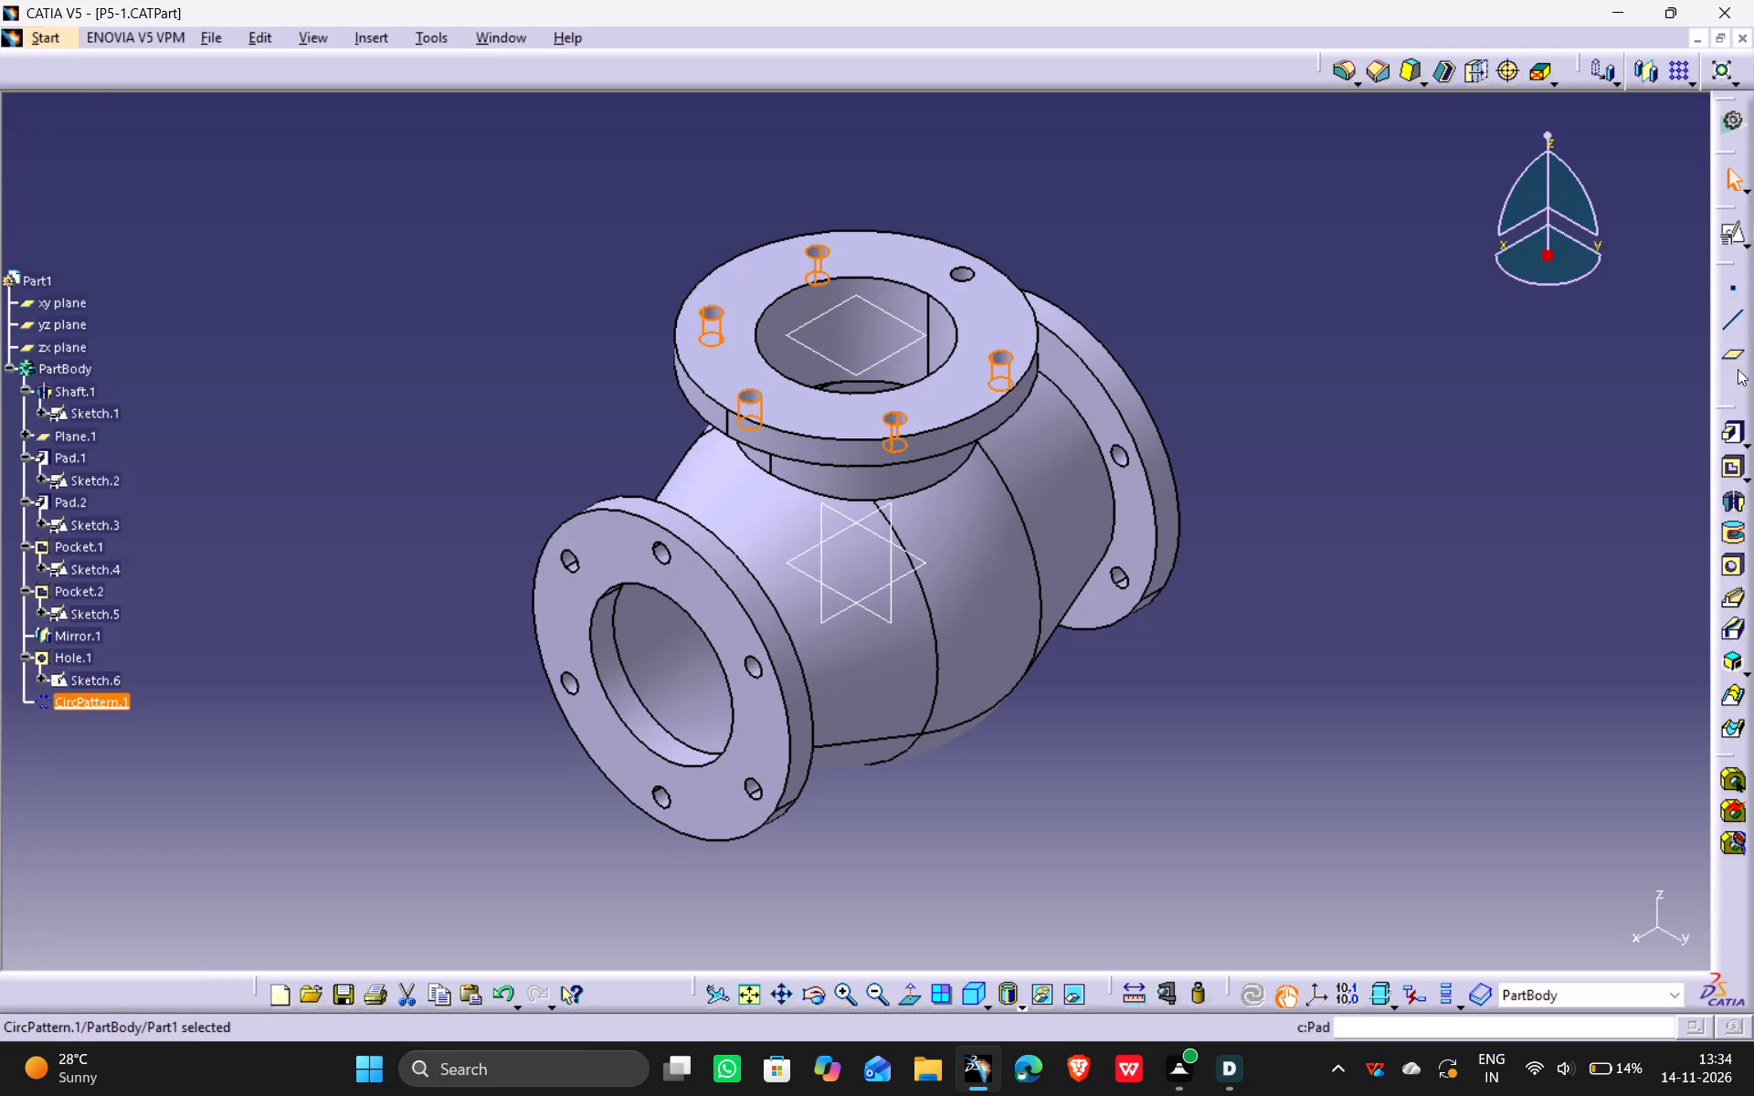
left_click(1725, 240)
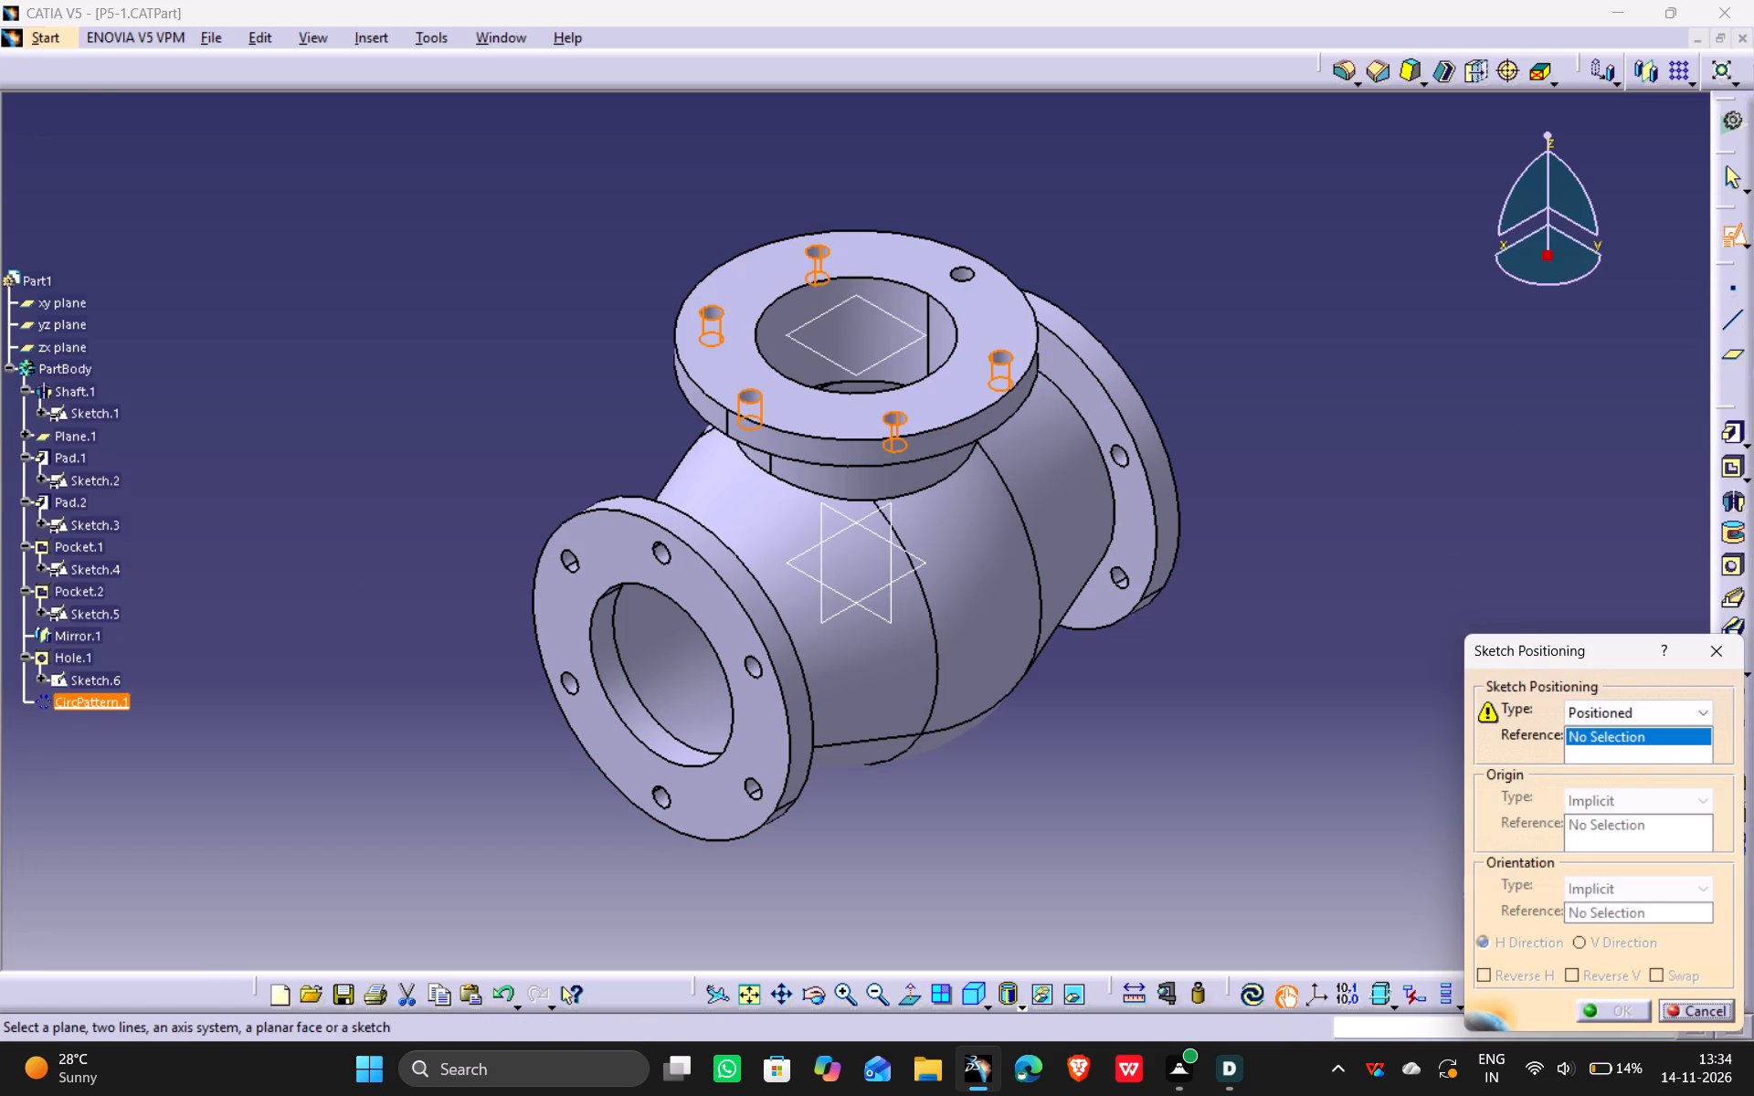
left_click(1712, 656)
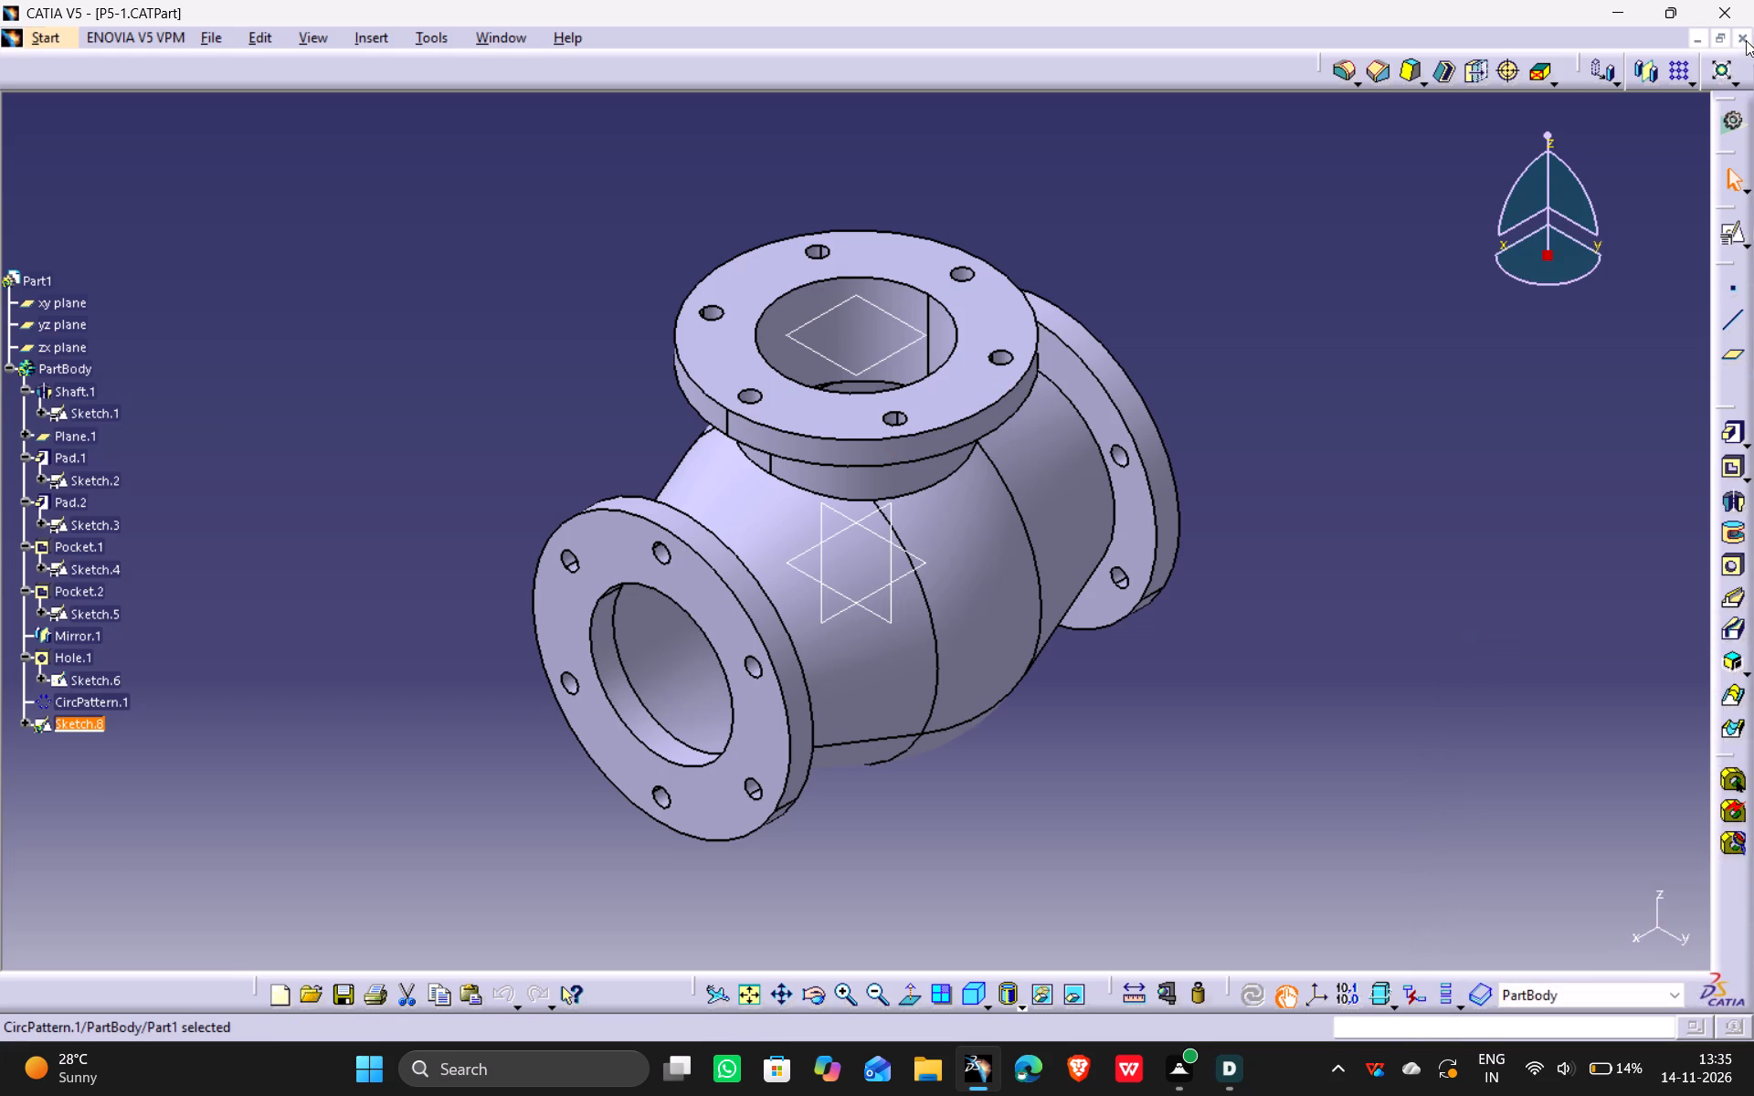
left_click(1746, 33)
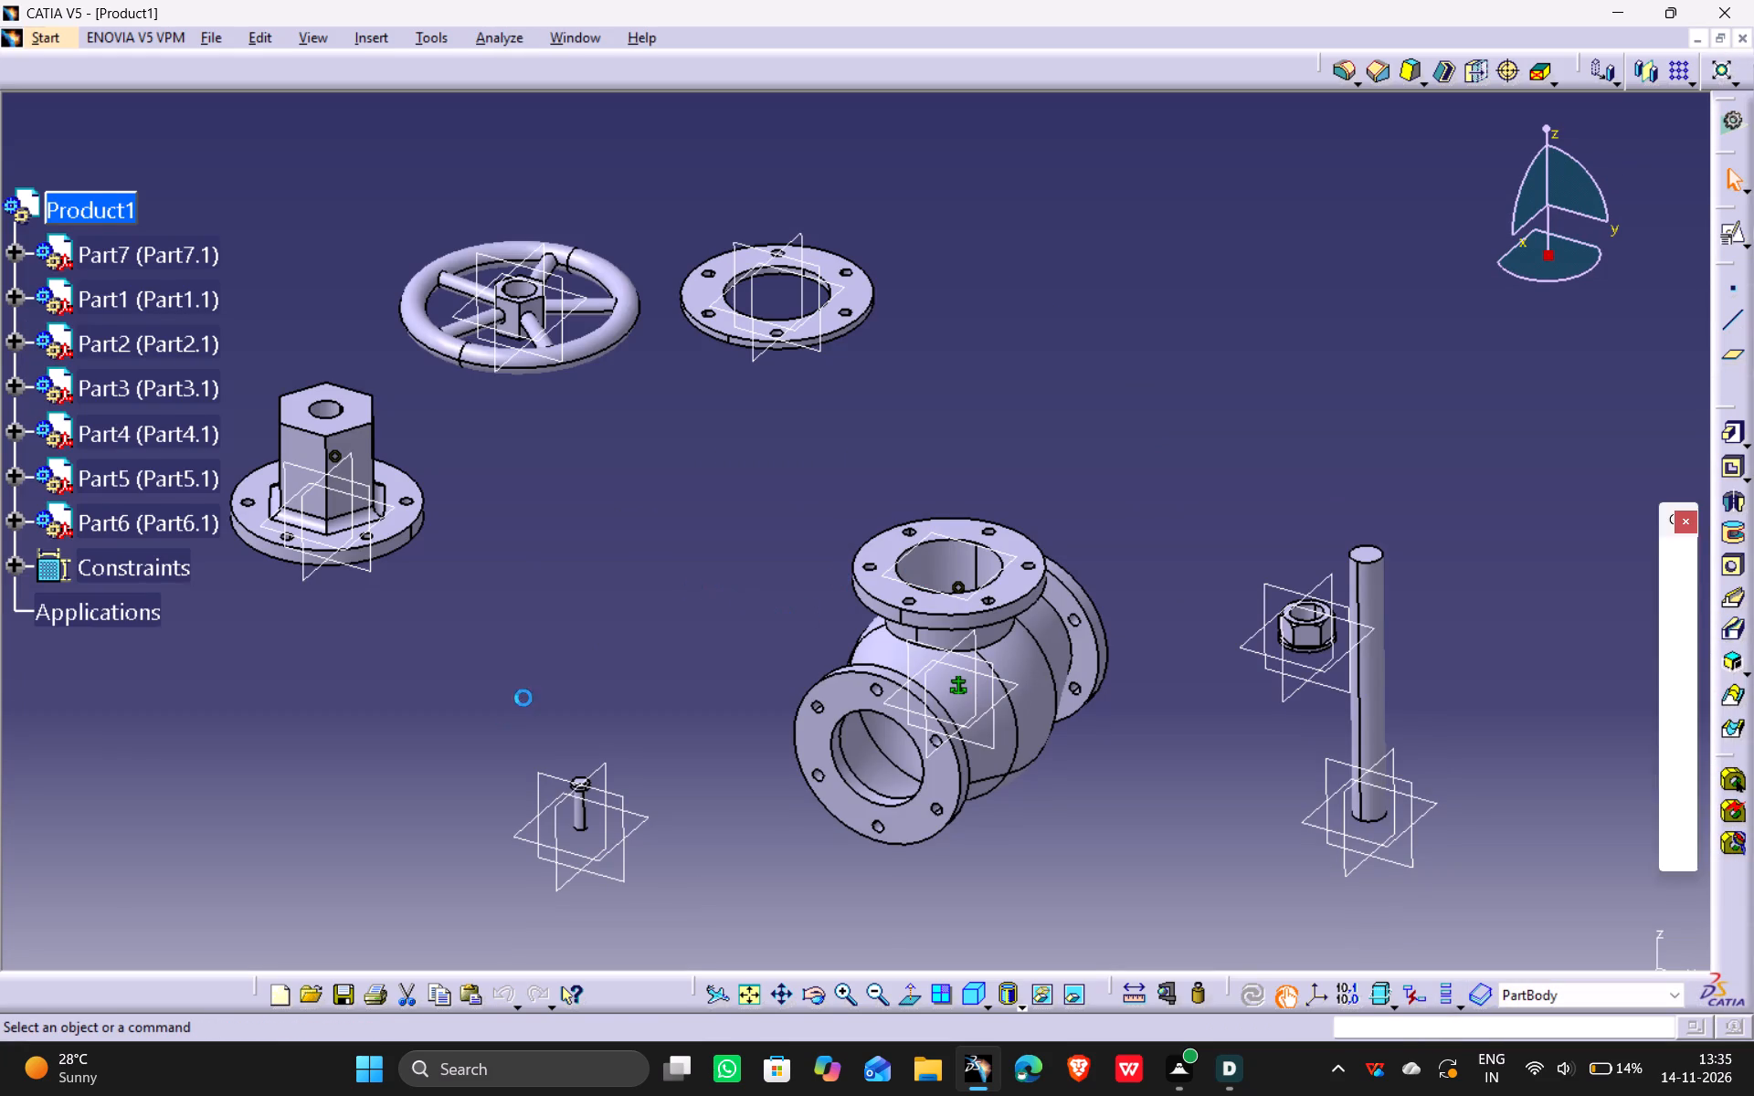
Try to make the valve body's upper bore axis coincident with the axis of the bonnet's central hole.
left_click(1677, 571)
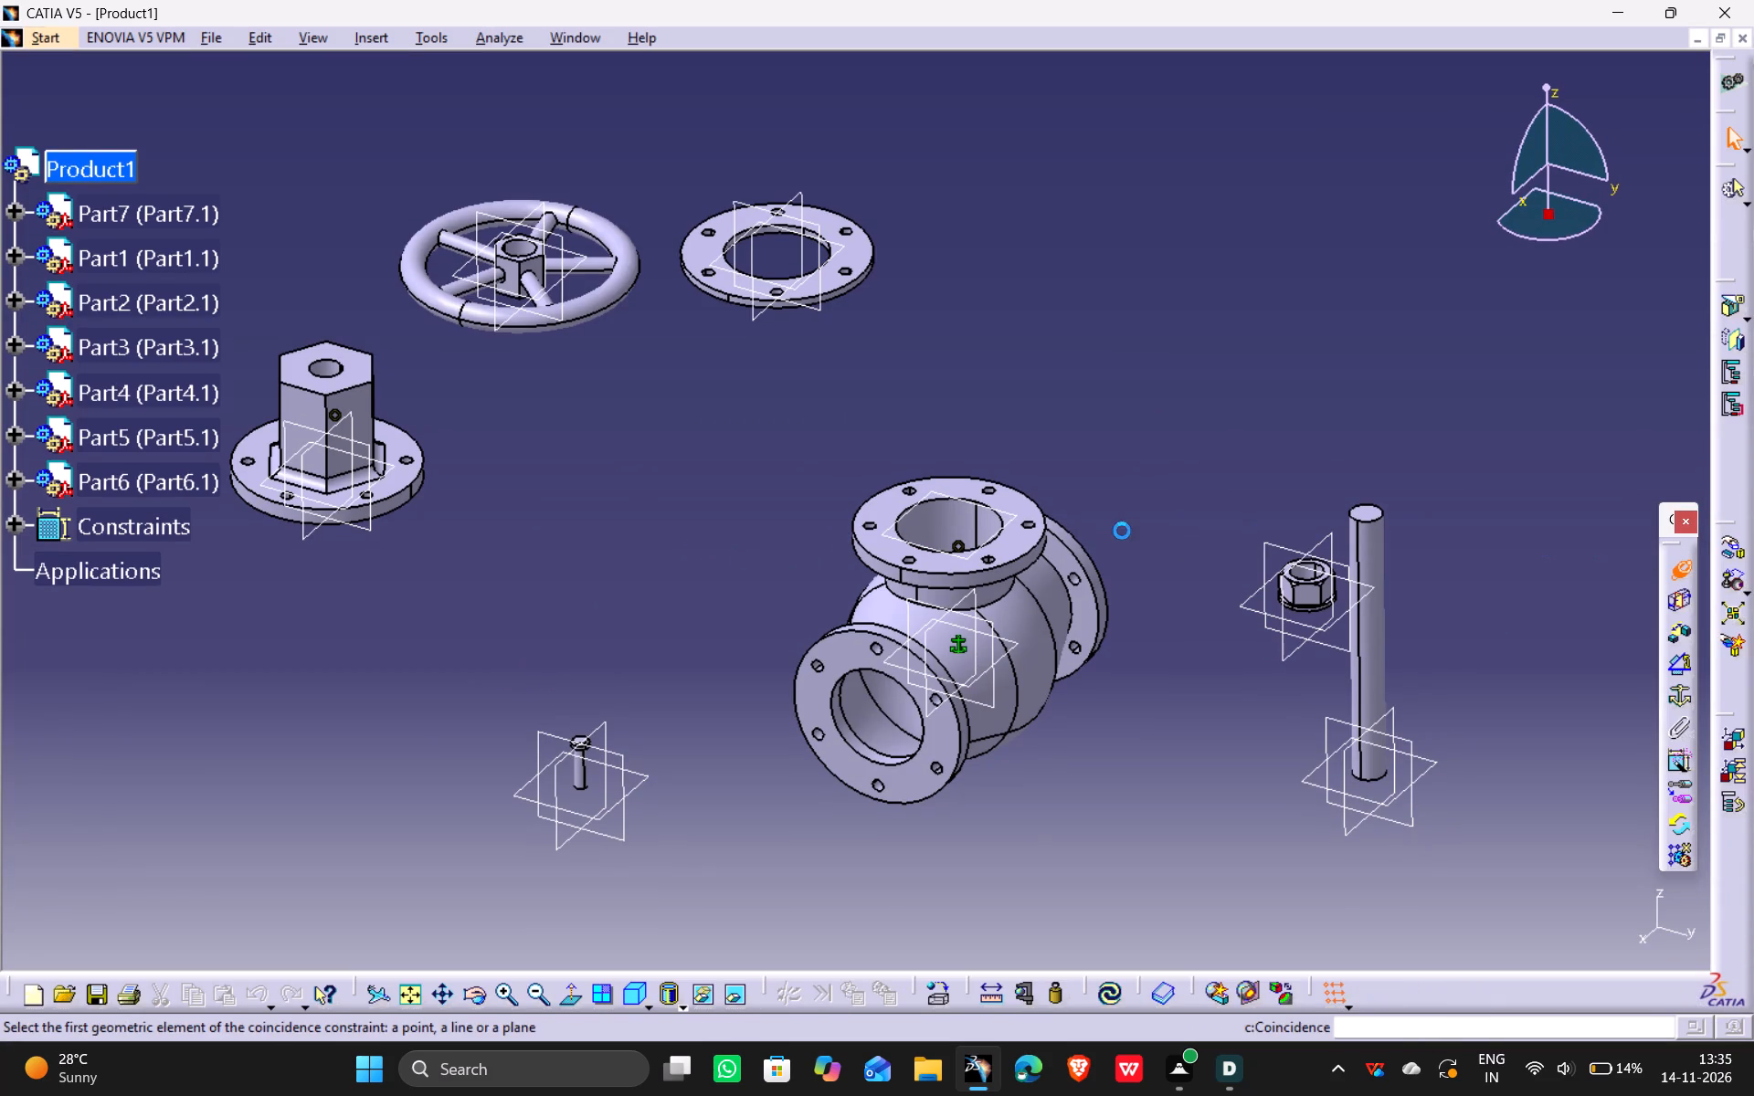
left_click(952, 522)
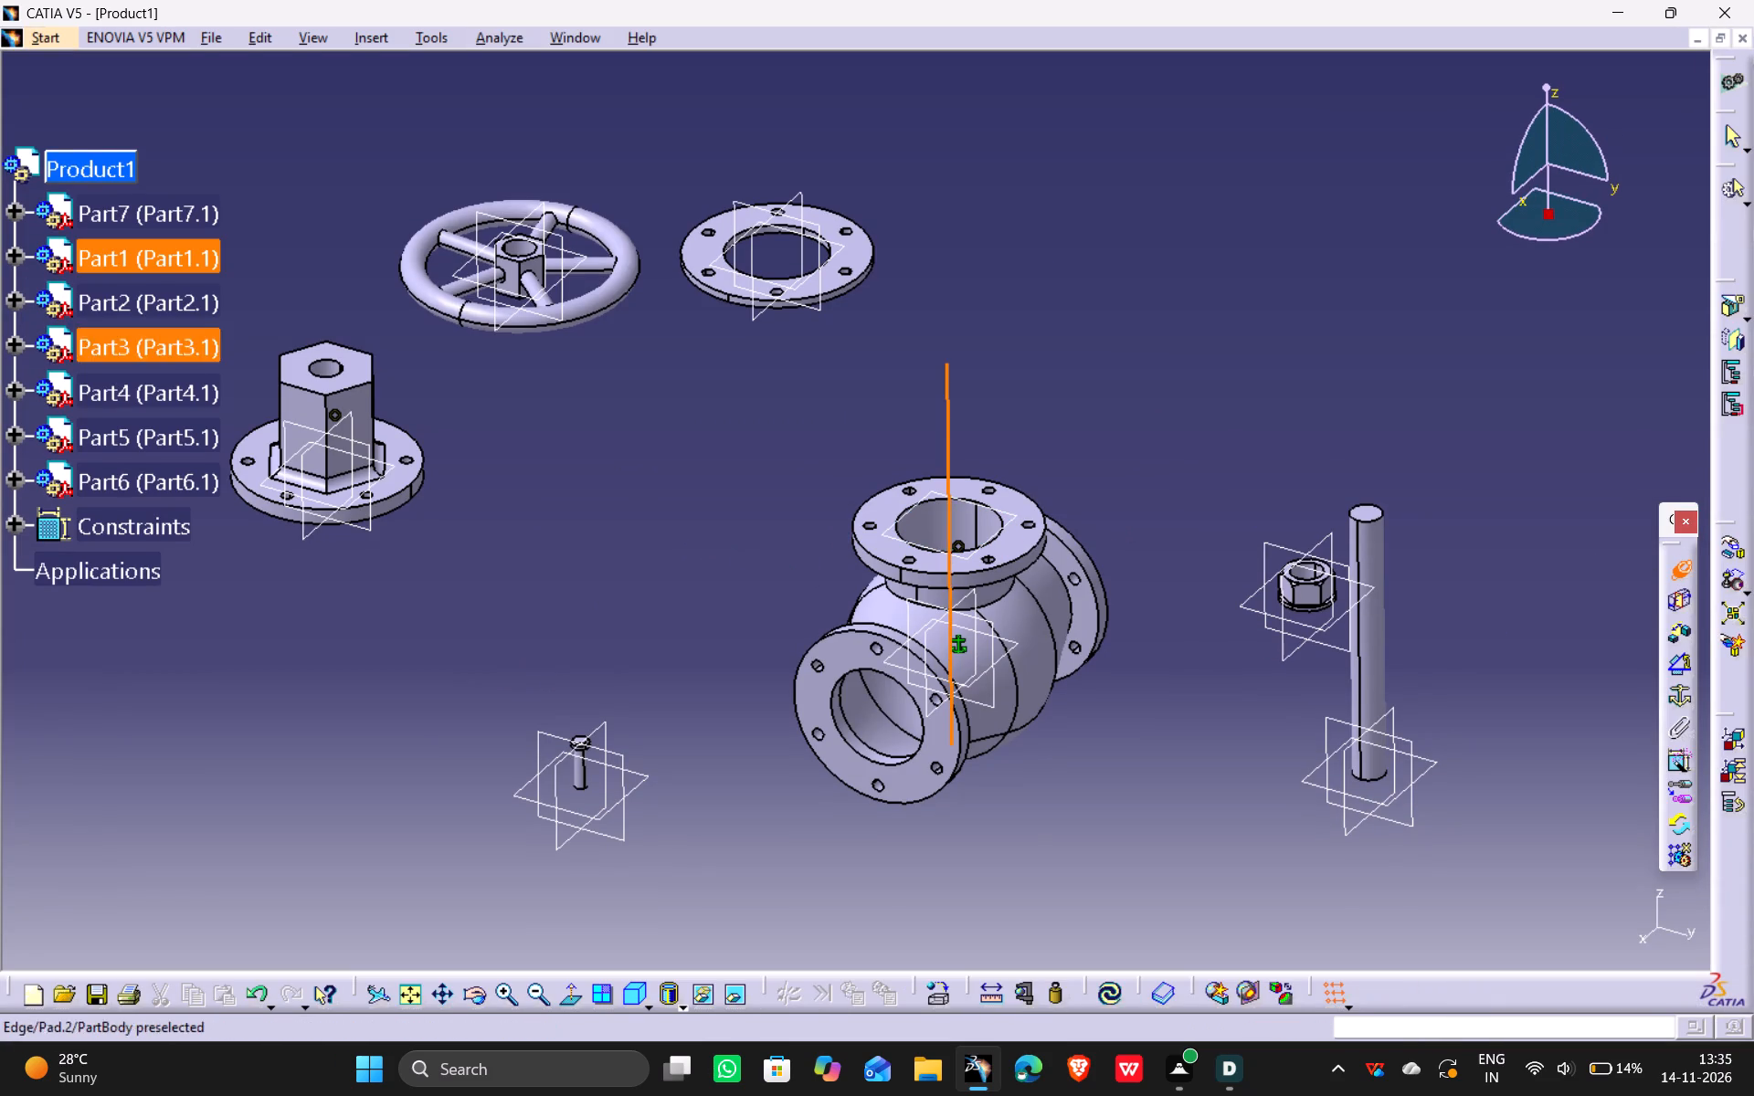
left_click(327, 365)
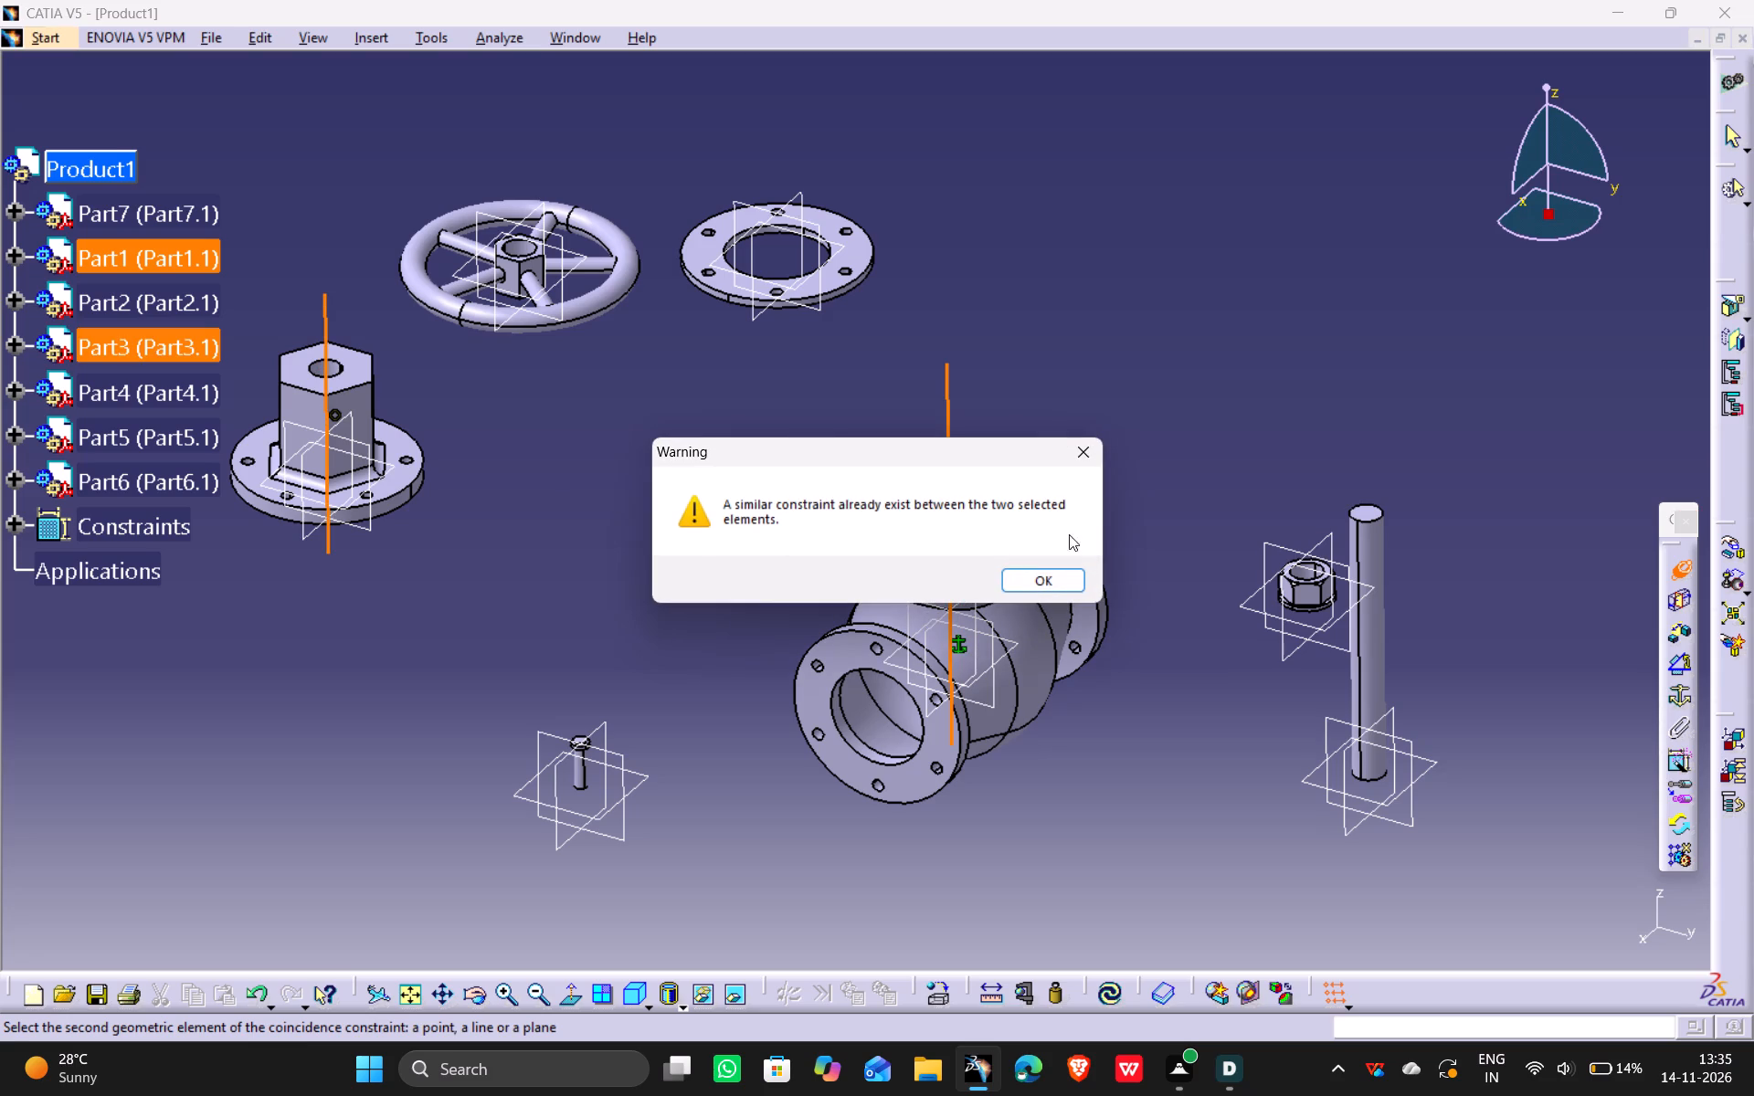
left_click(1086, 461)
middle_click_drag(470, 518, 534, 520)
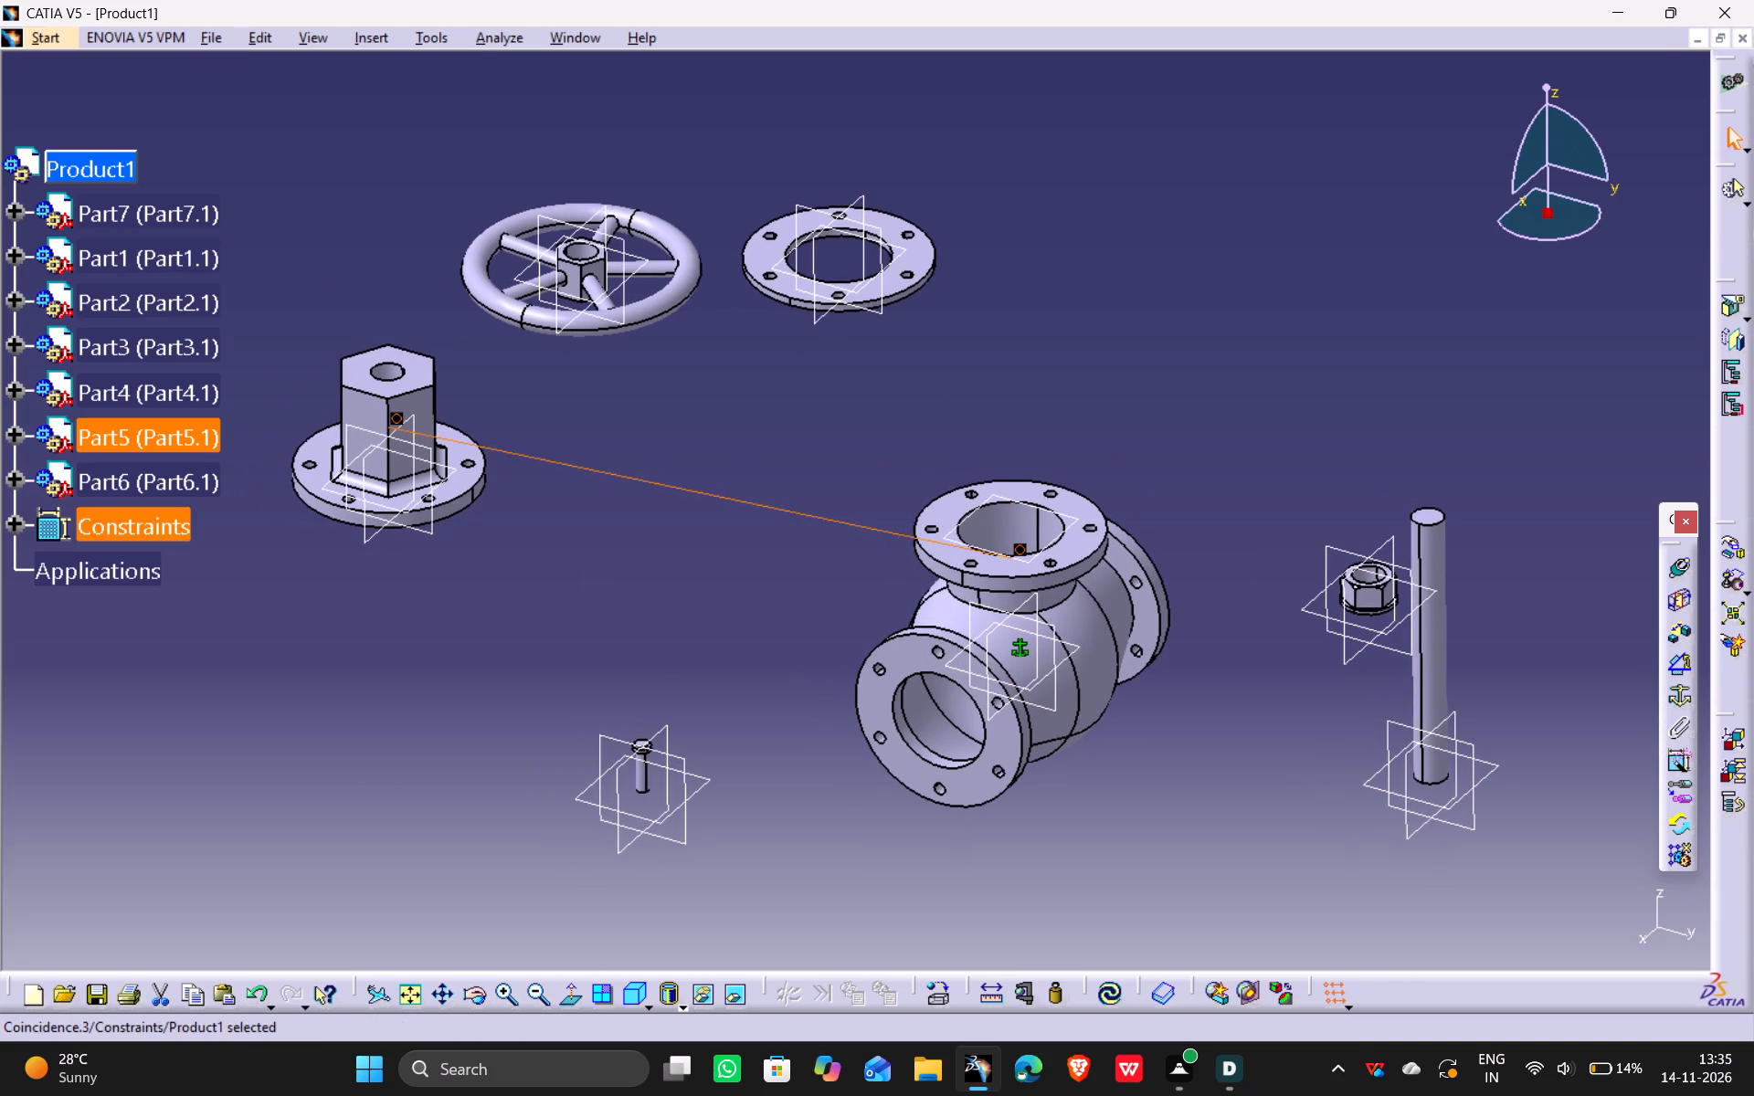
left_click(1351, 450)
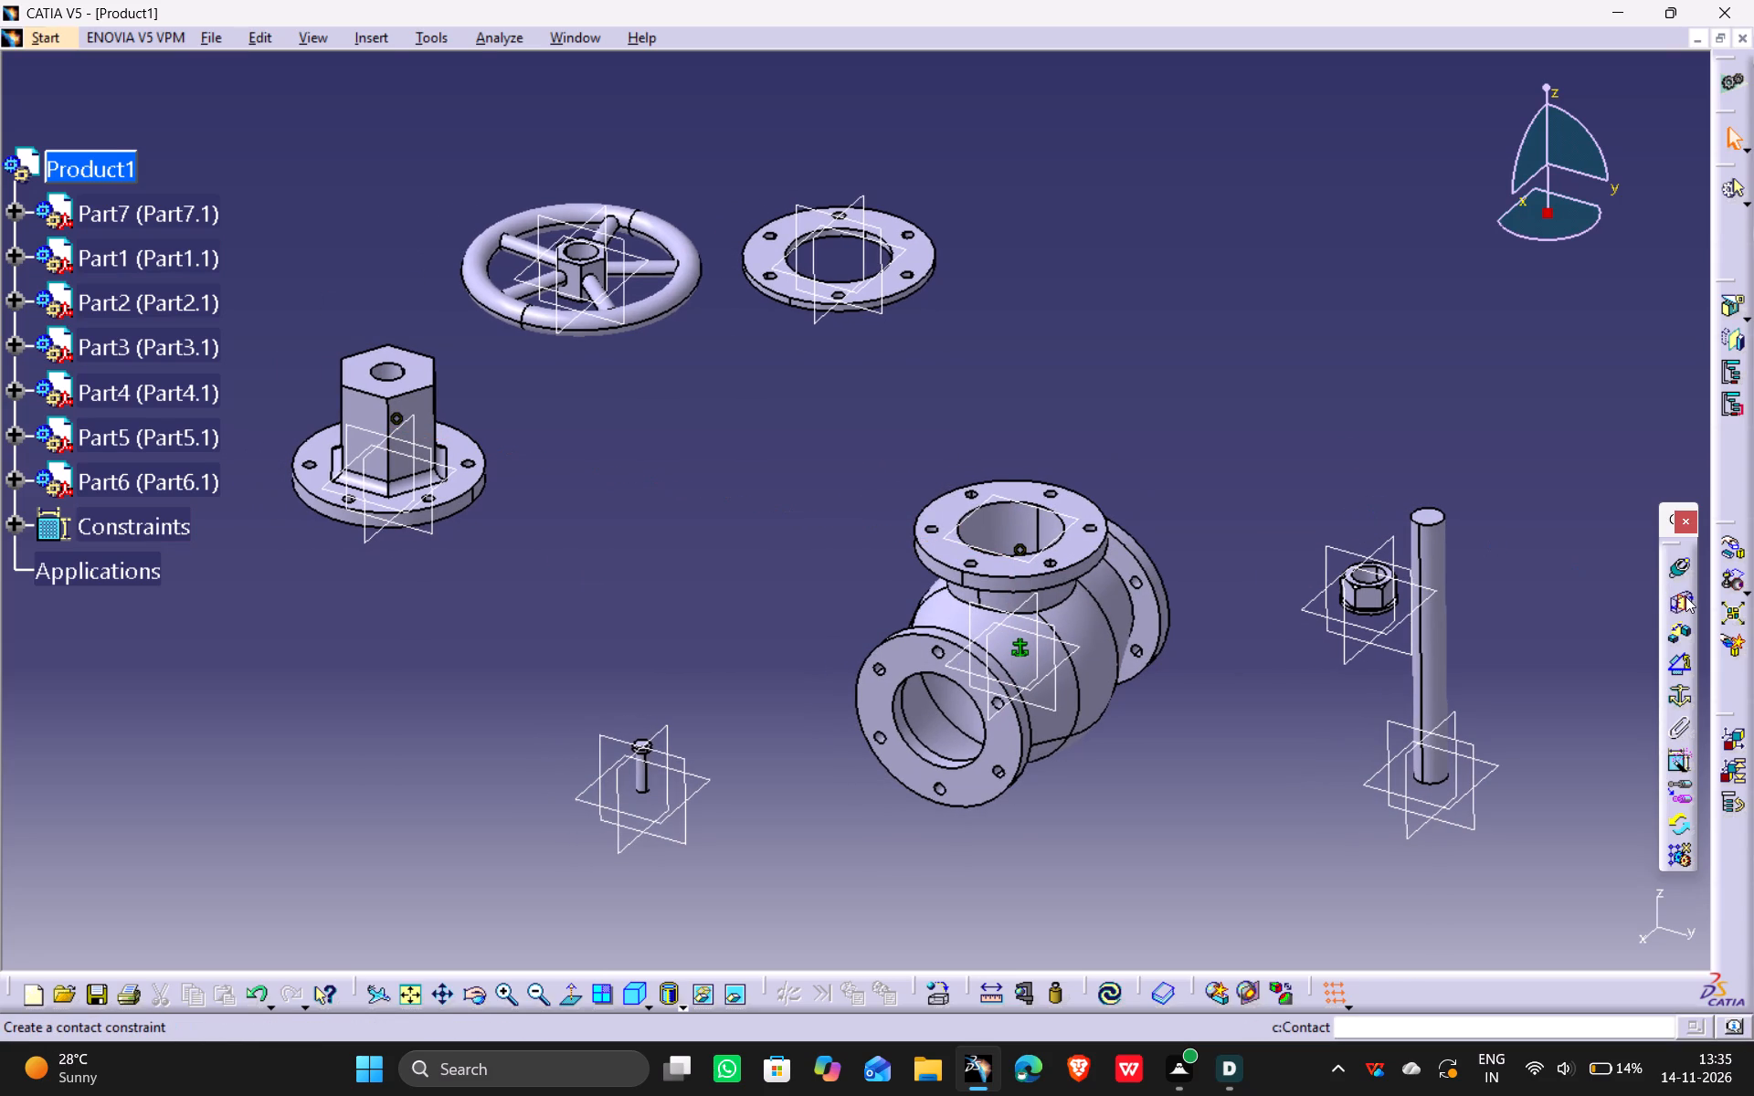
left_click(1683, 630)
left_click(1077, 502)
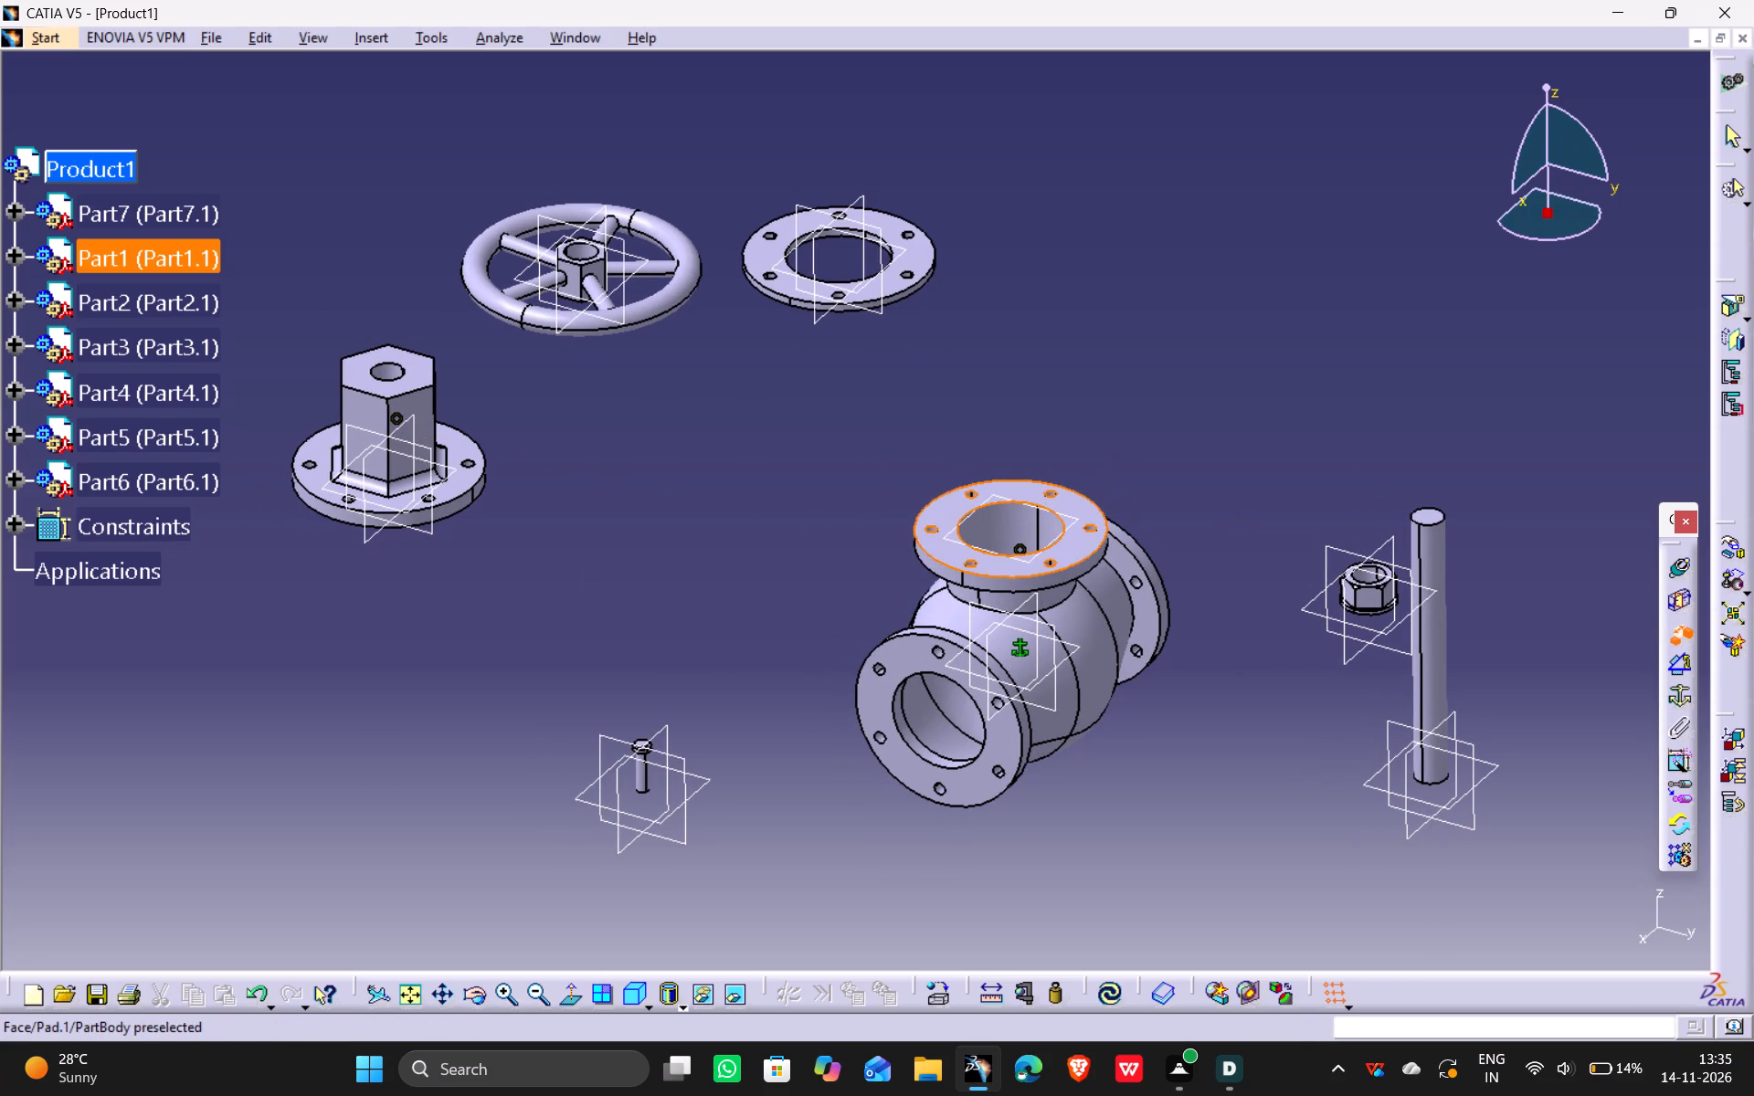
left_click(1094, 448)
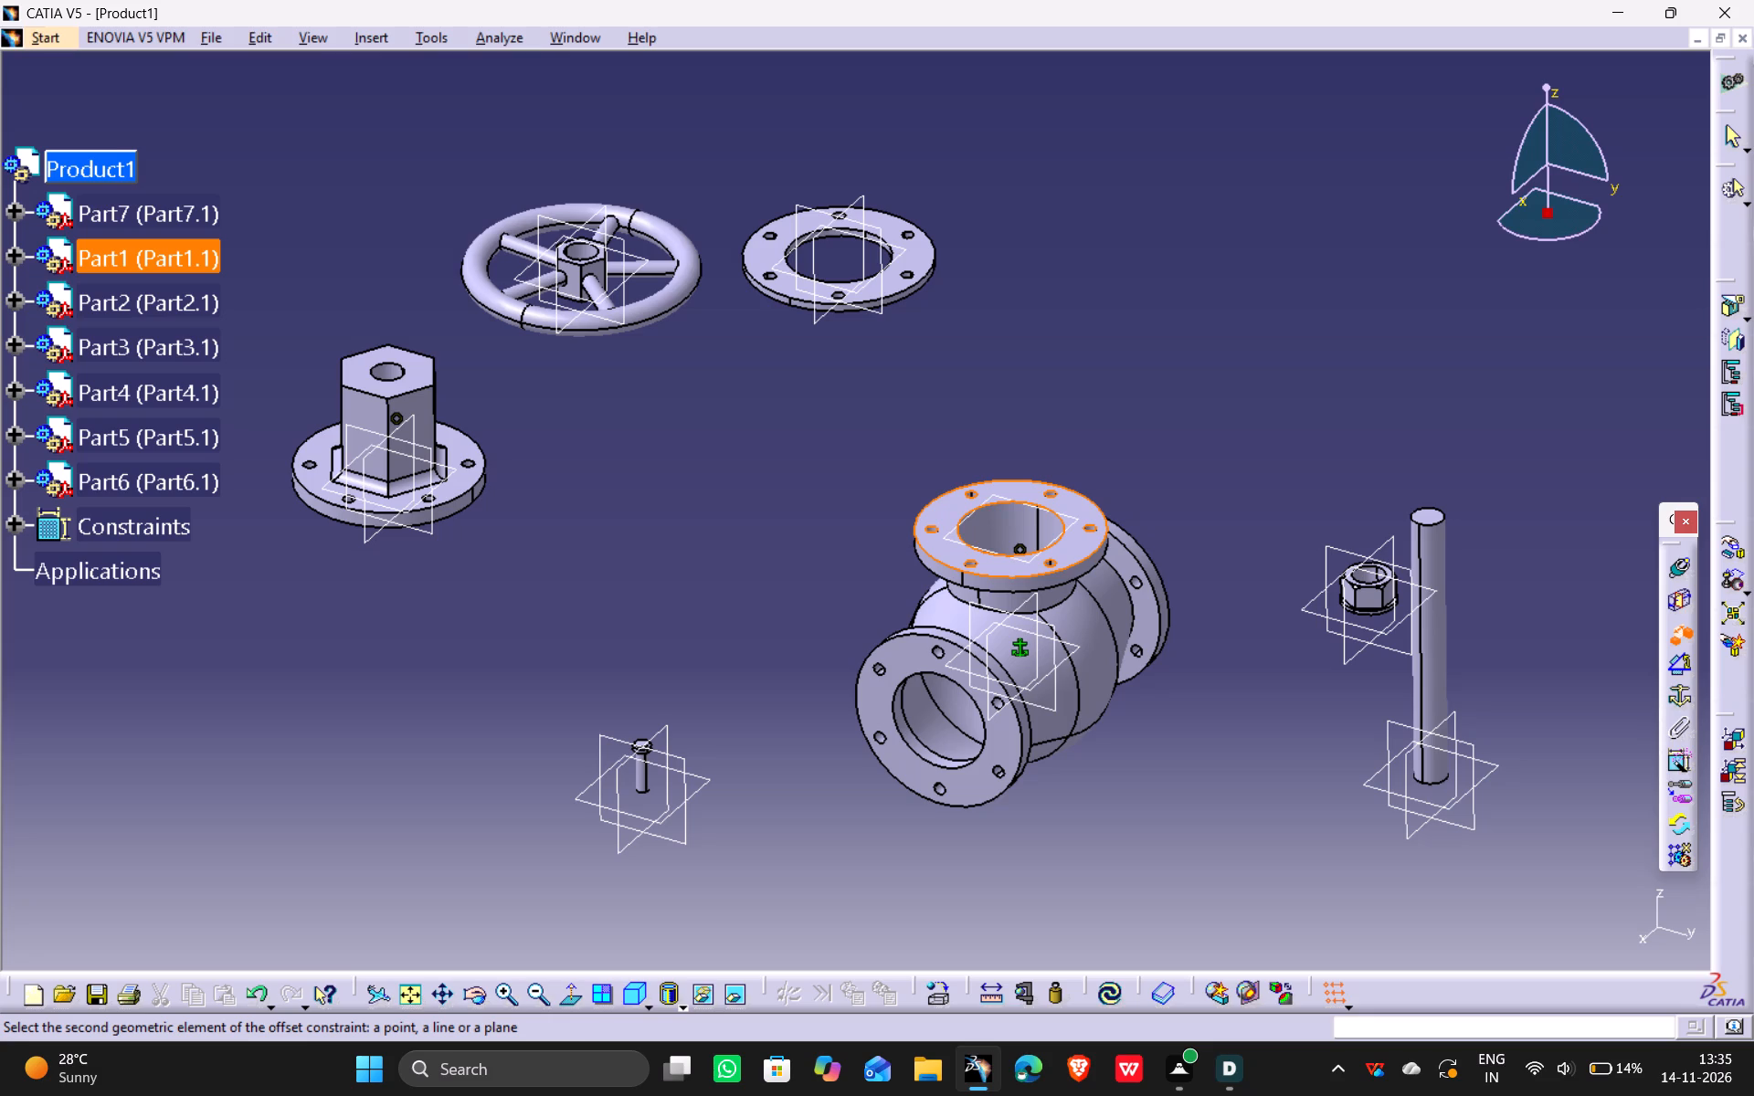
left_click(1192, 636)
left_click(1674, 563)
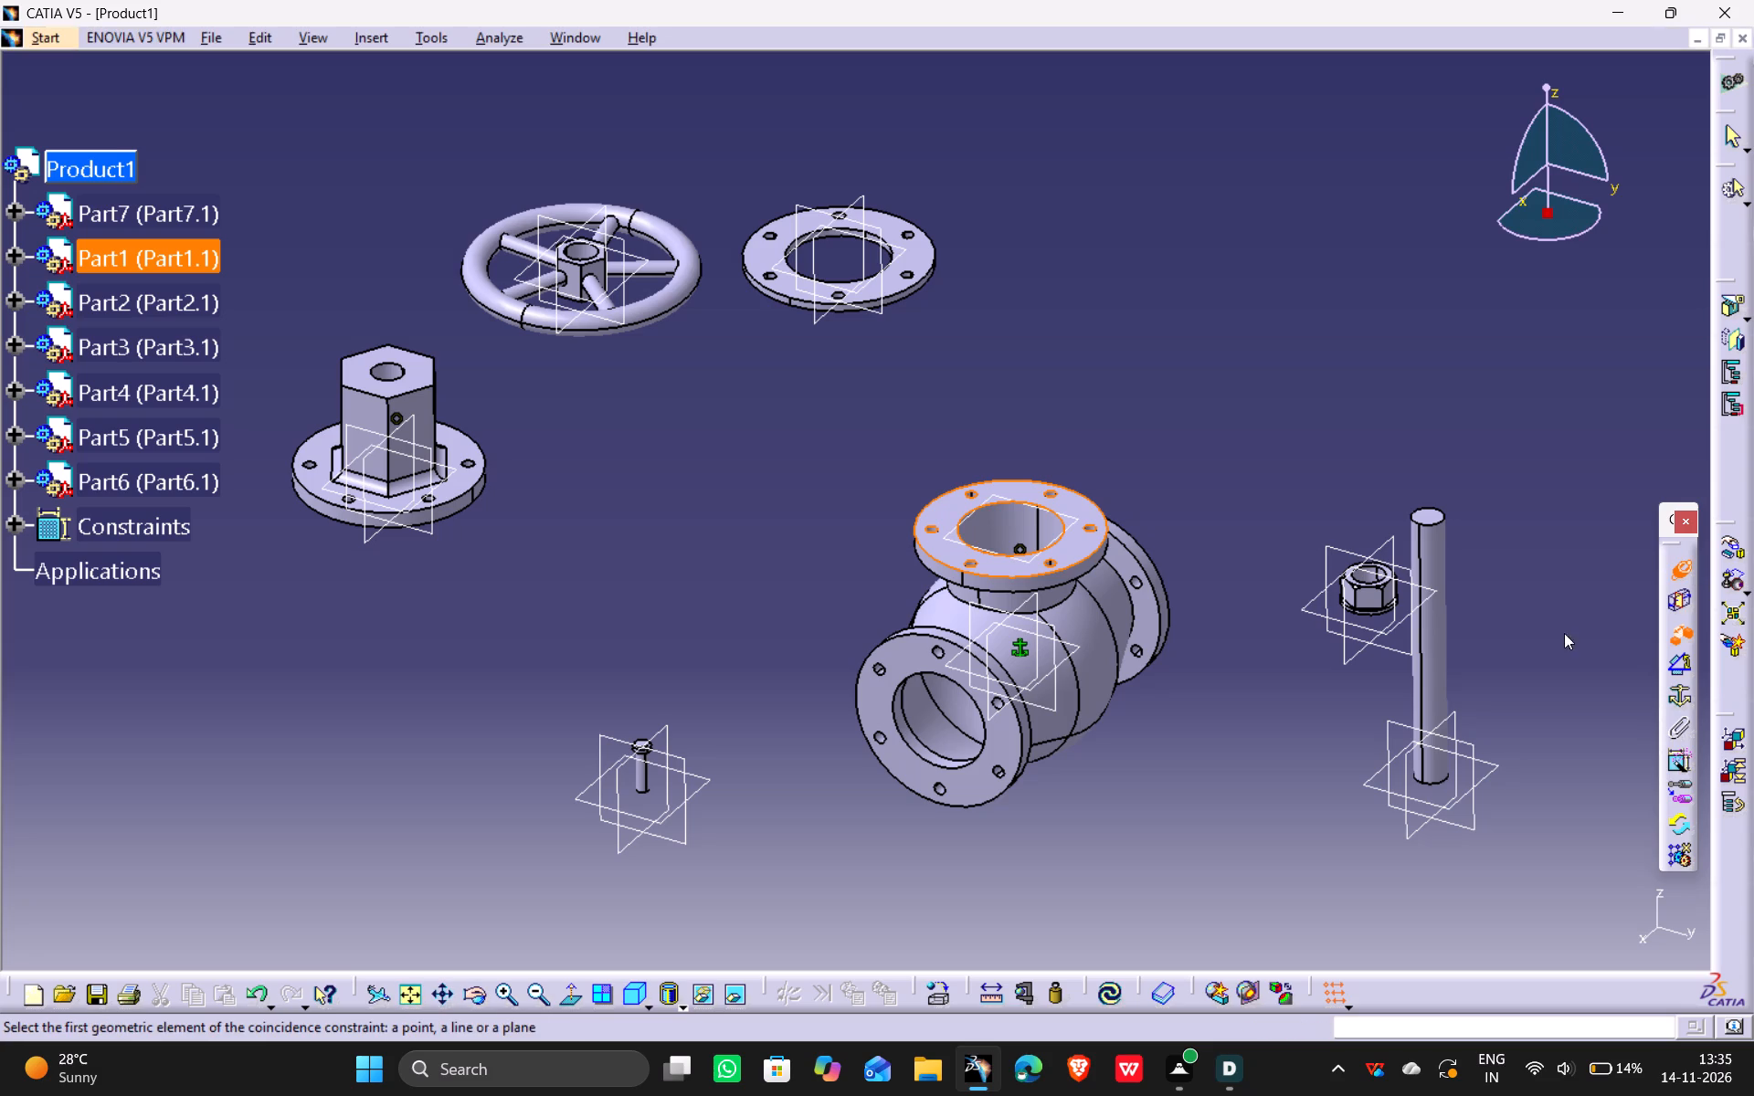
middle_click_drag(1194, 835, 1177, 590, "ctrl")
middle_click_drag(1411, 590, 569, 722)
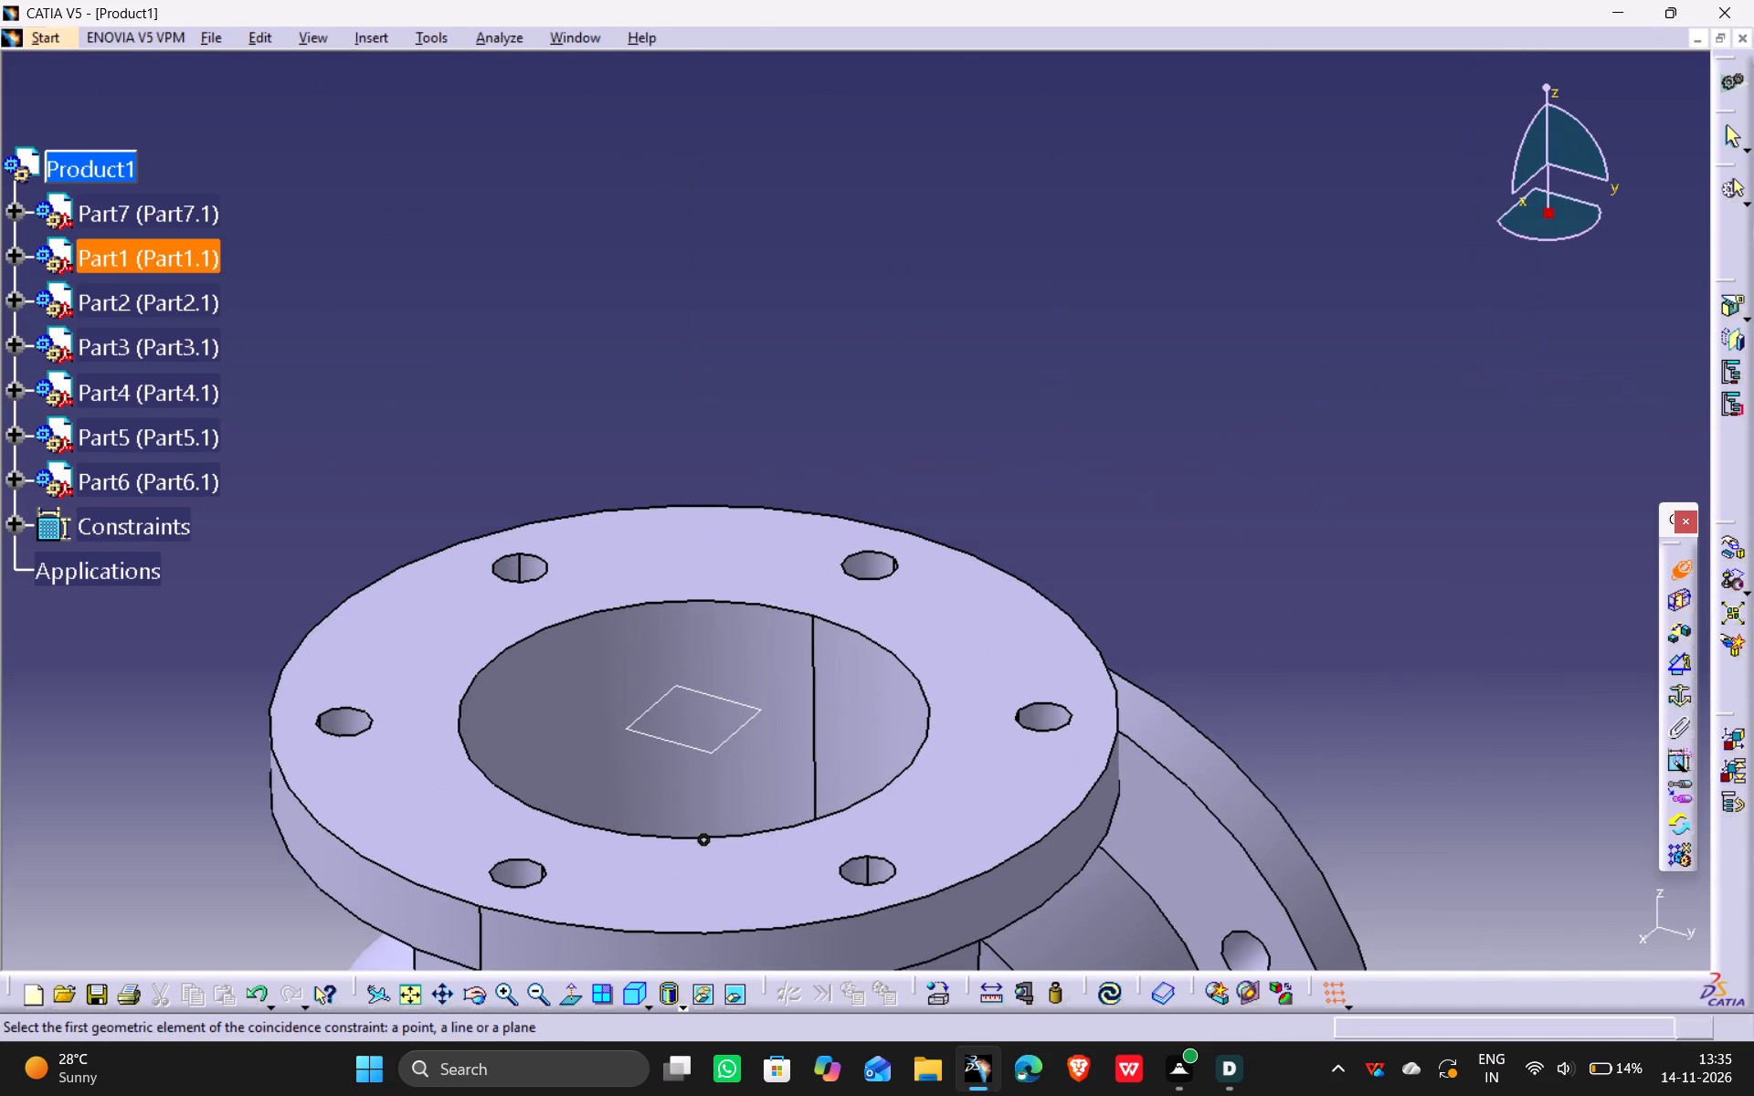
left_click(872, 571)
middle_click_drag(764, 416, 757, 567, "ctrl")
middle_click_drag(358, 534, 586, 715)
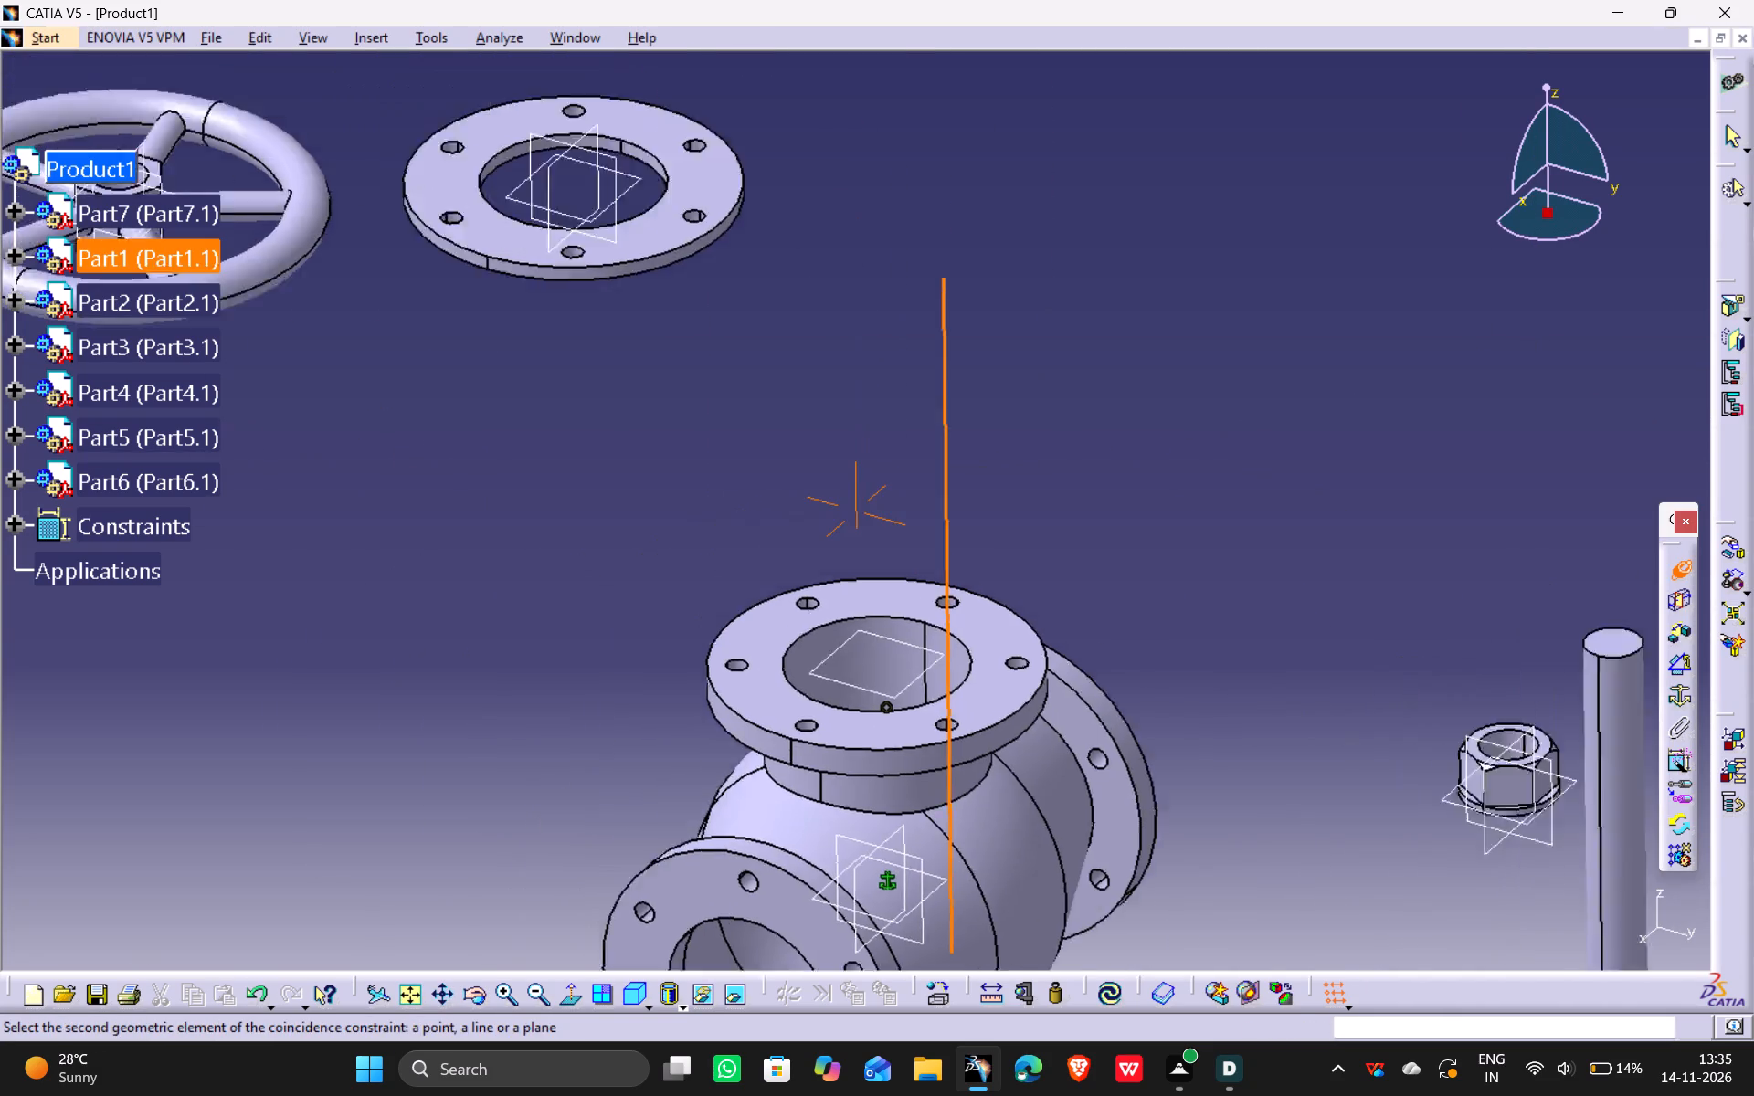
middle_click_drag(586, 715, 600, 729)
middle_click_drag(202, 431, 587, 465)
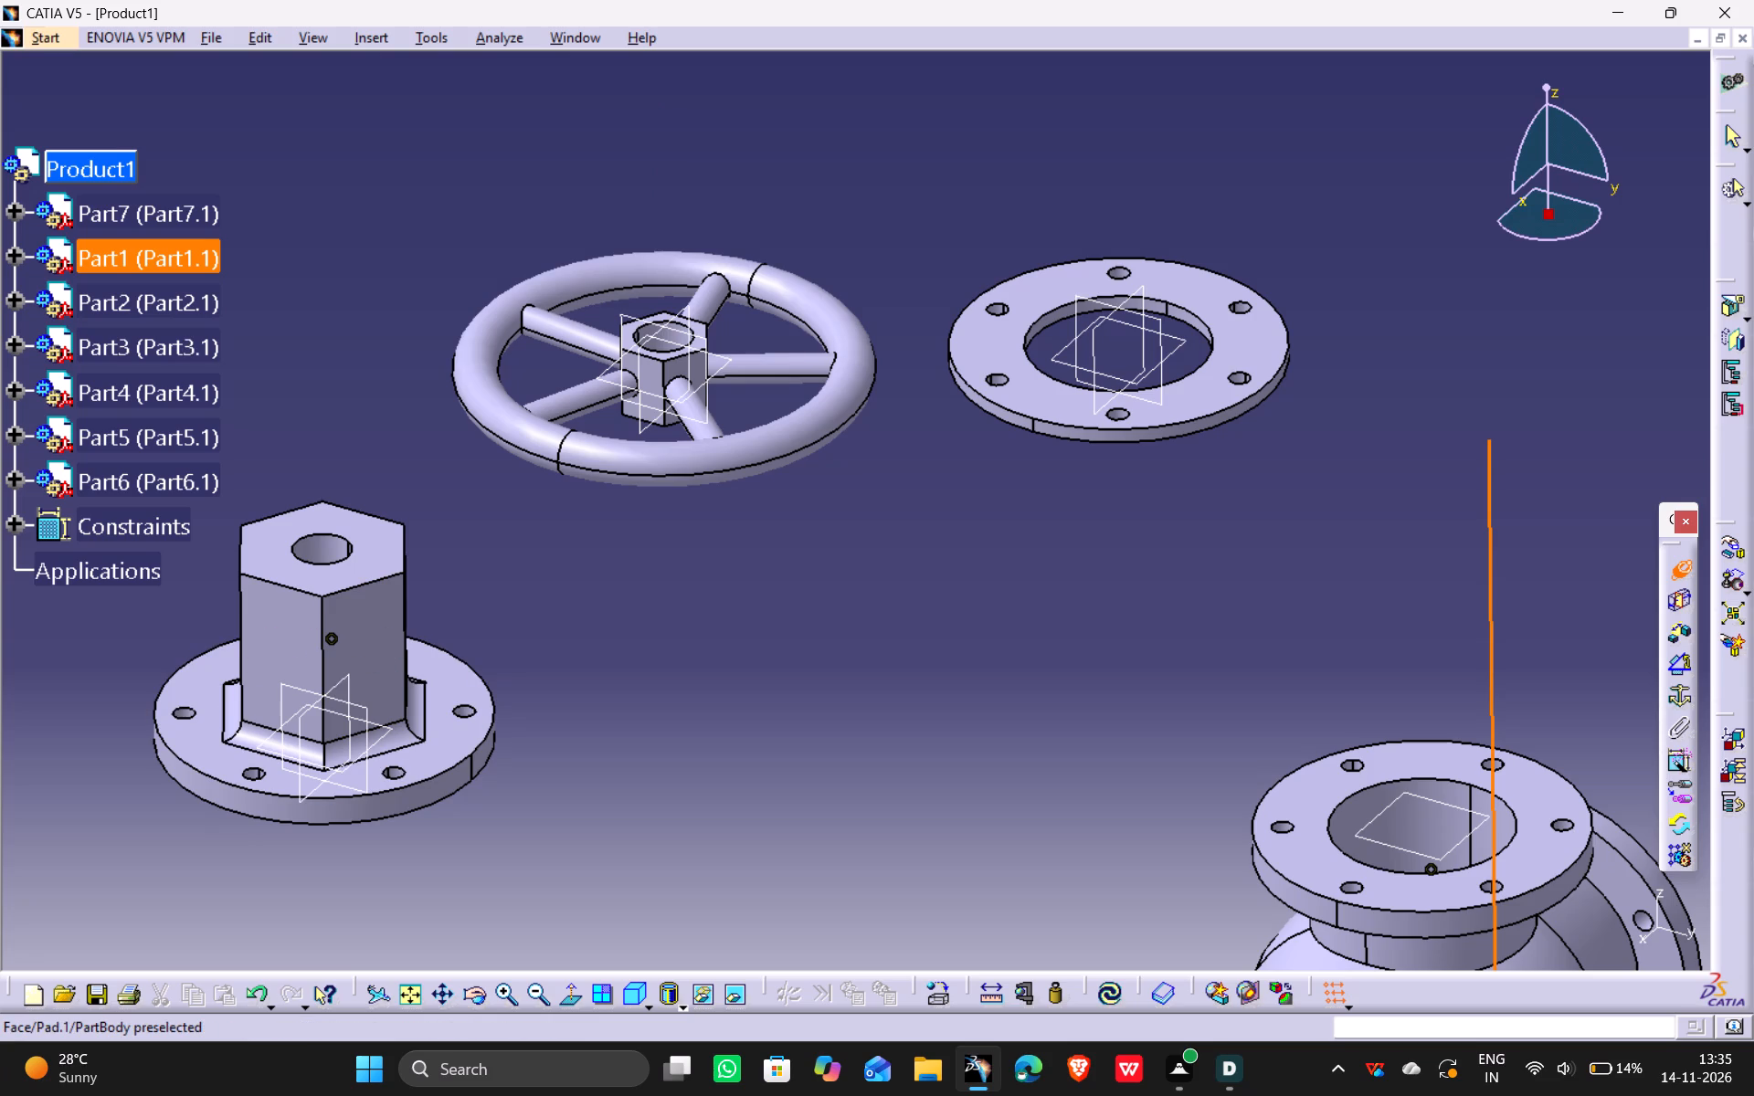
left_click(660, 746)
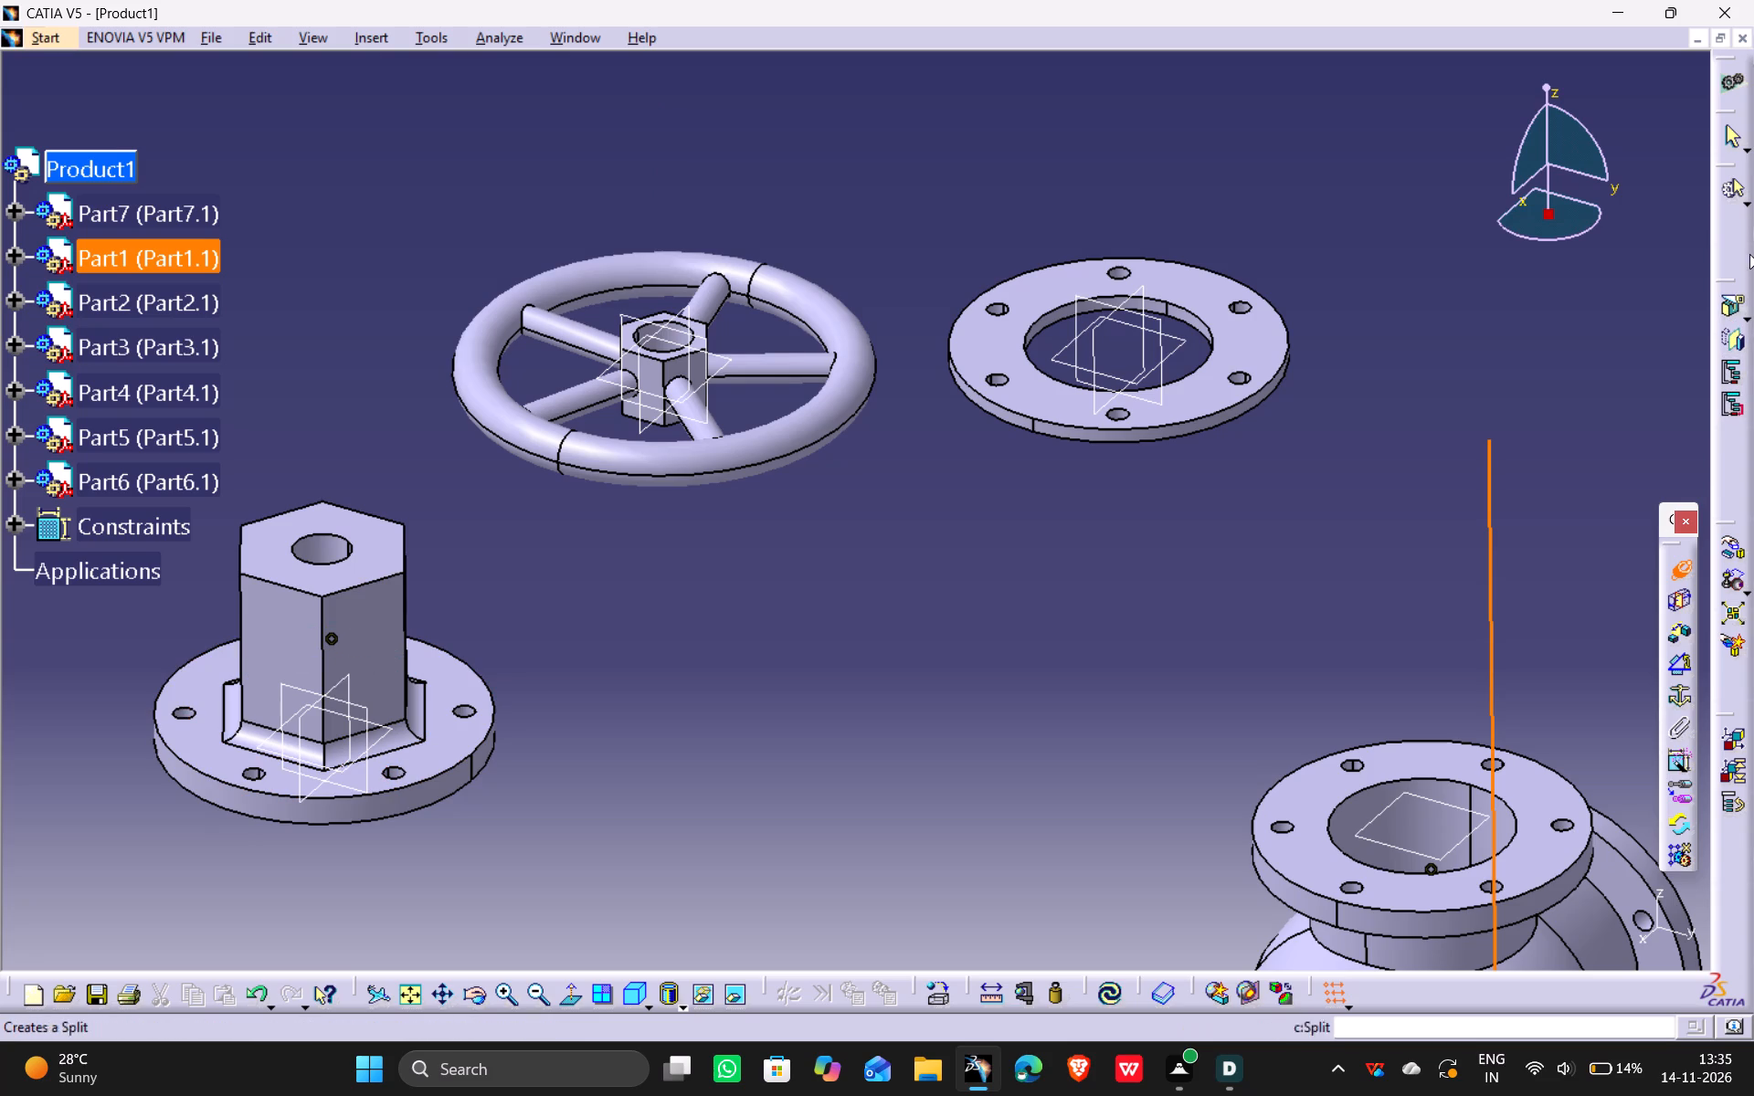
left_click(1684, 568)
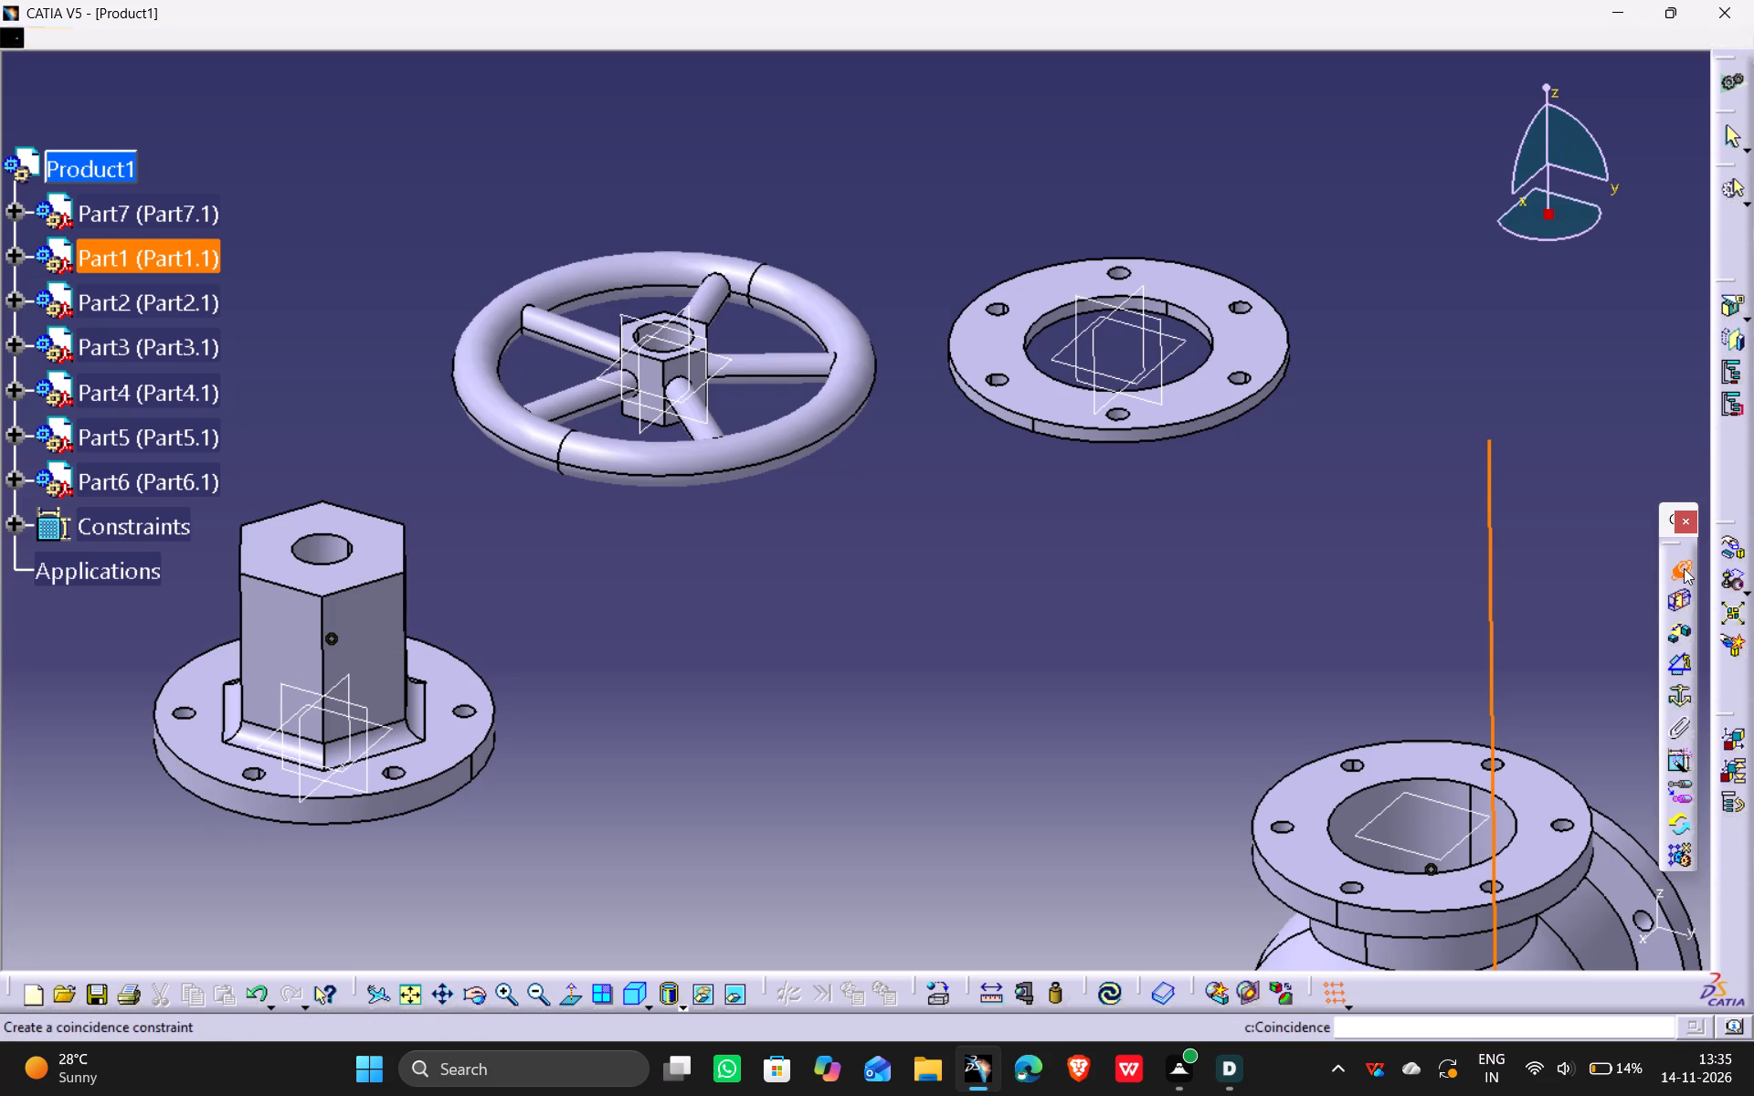
Examine the bonnet's flange bolt holes and locate their circular pattern in the Part3 feature tree.
left_click(469, 710)
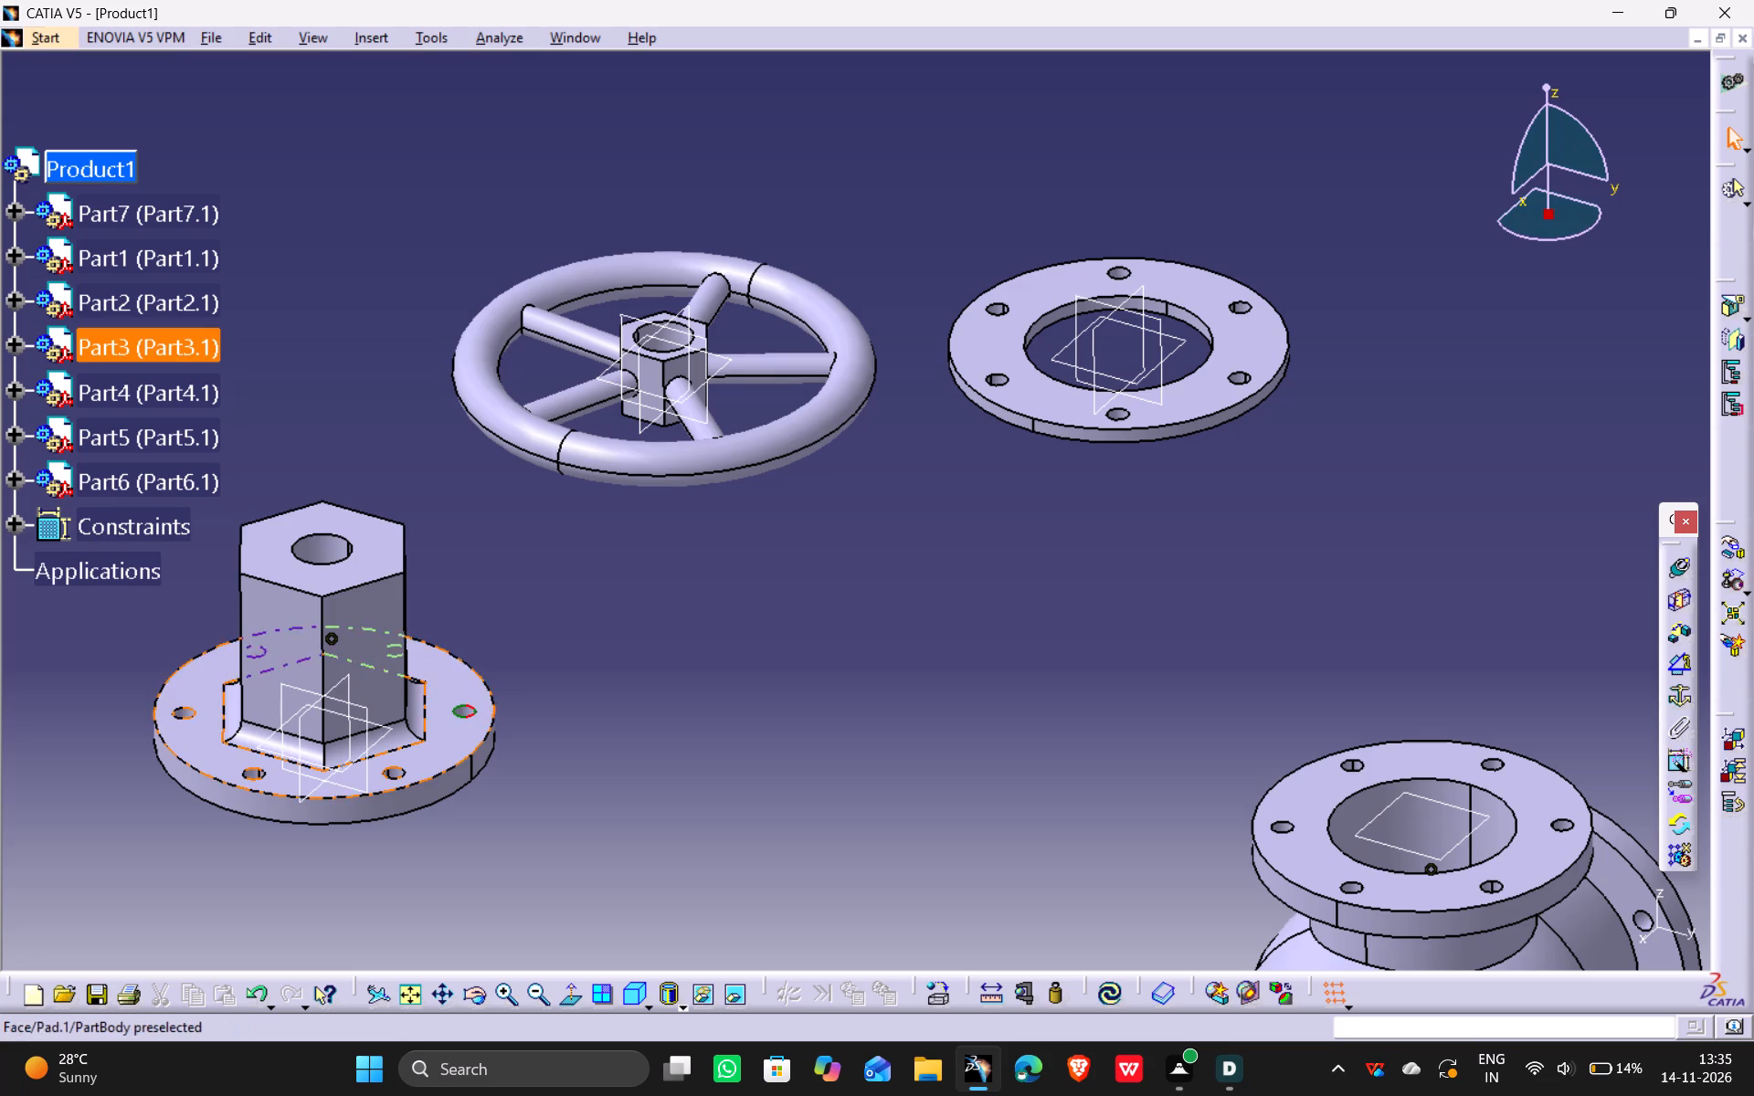
left_click(392, 772)
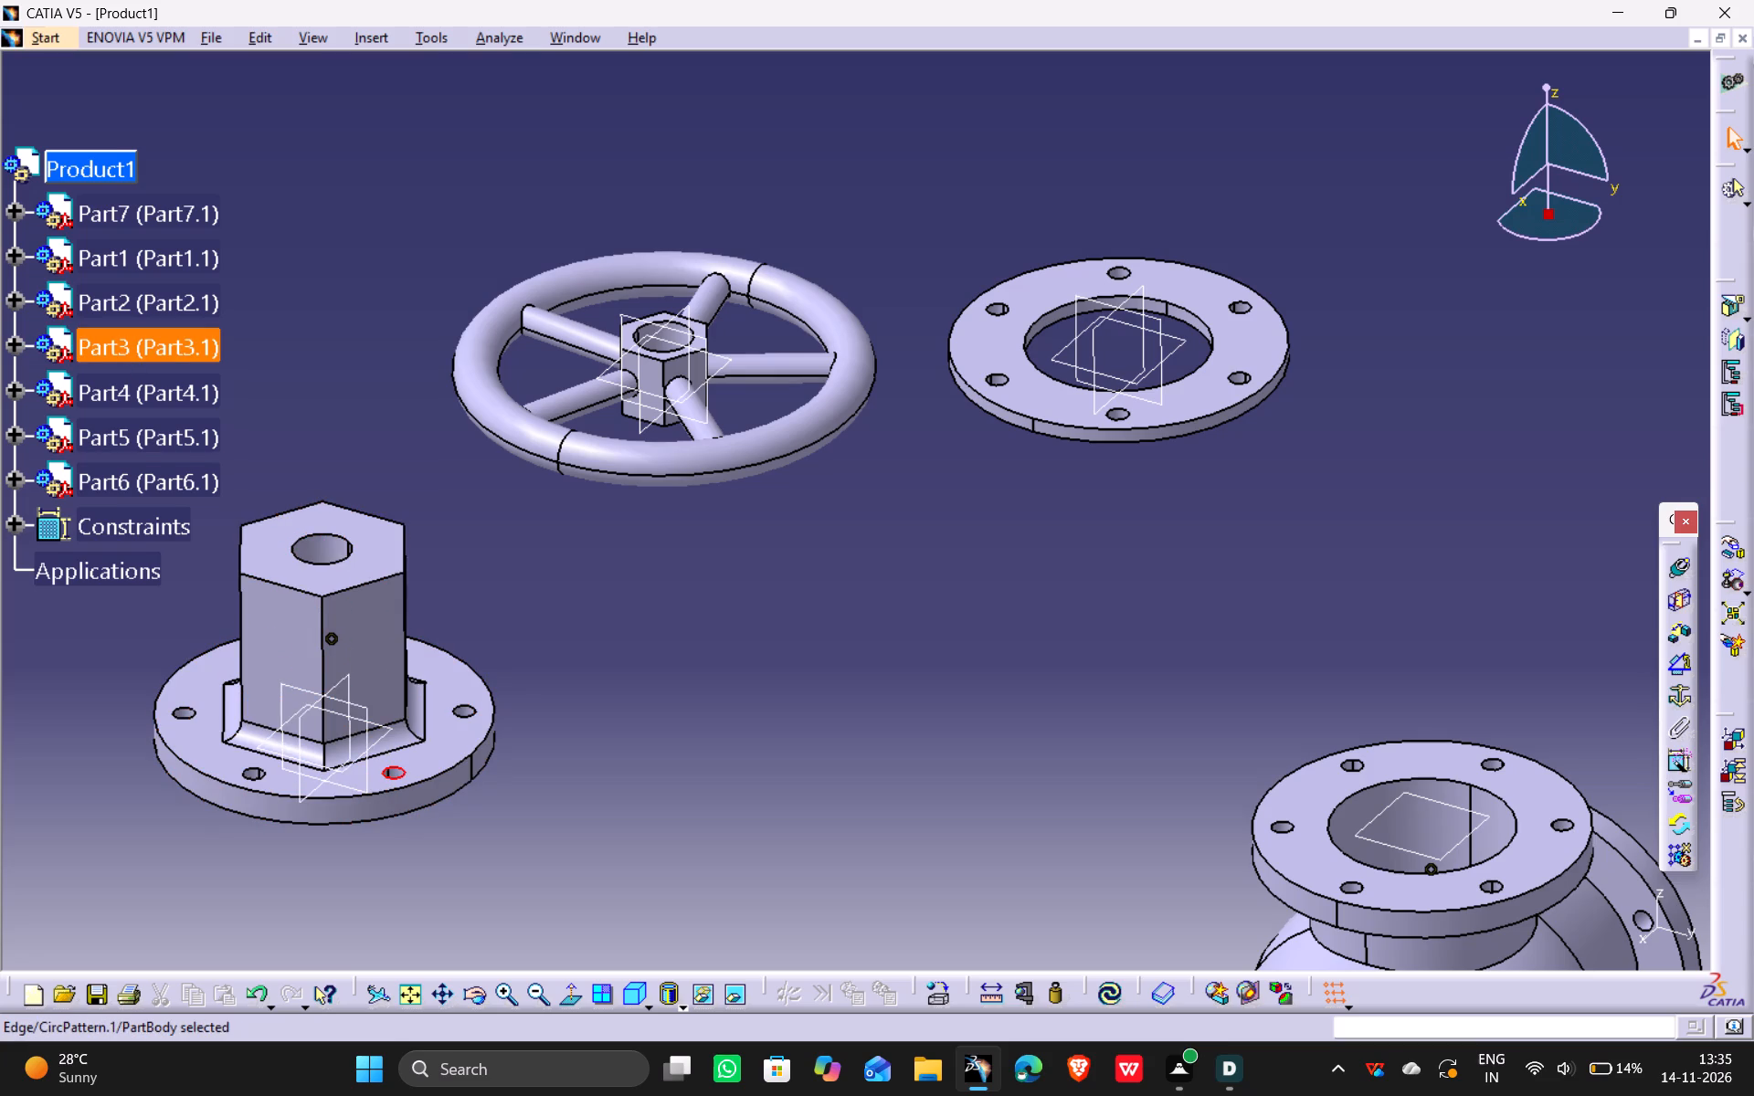
left_click(14, 347)
left_click(44, 390)
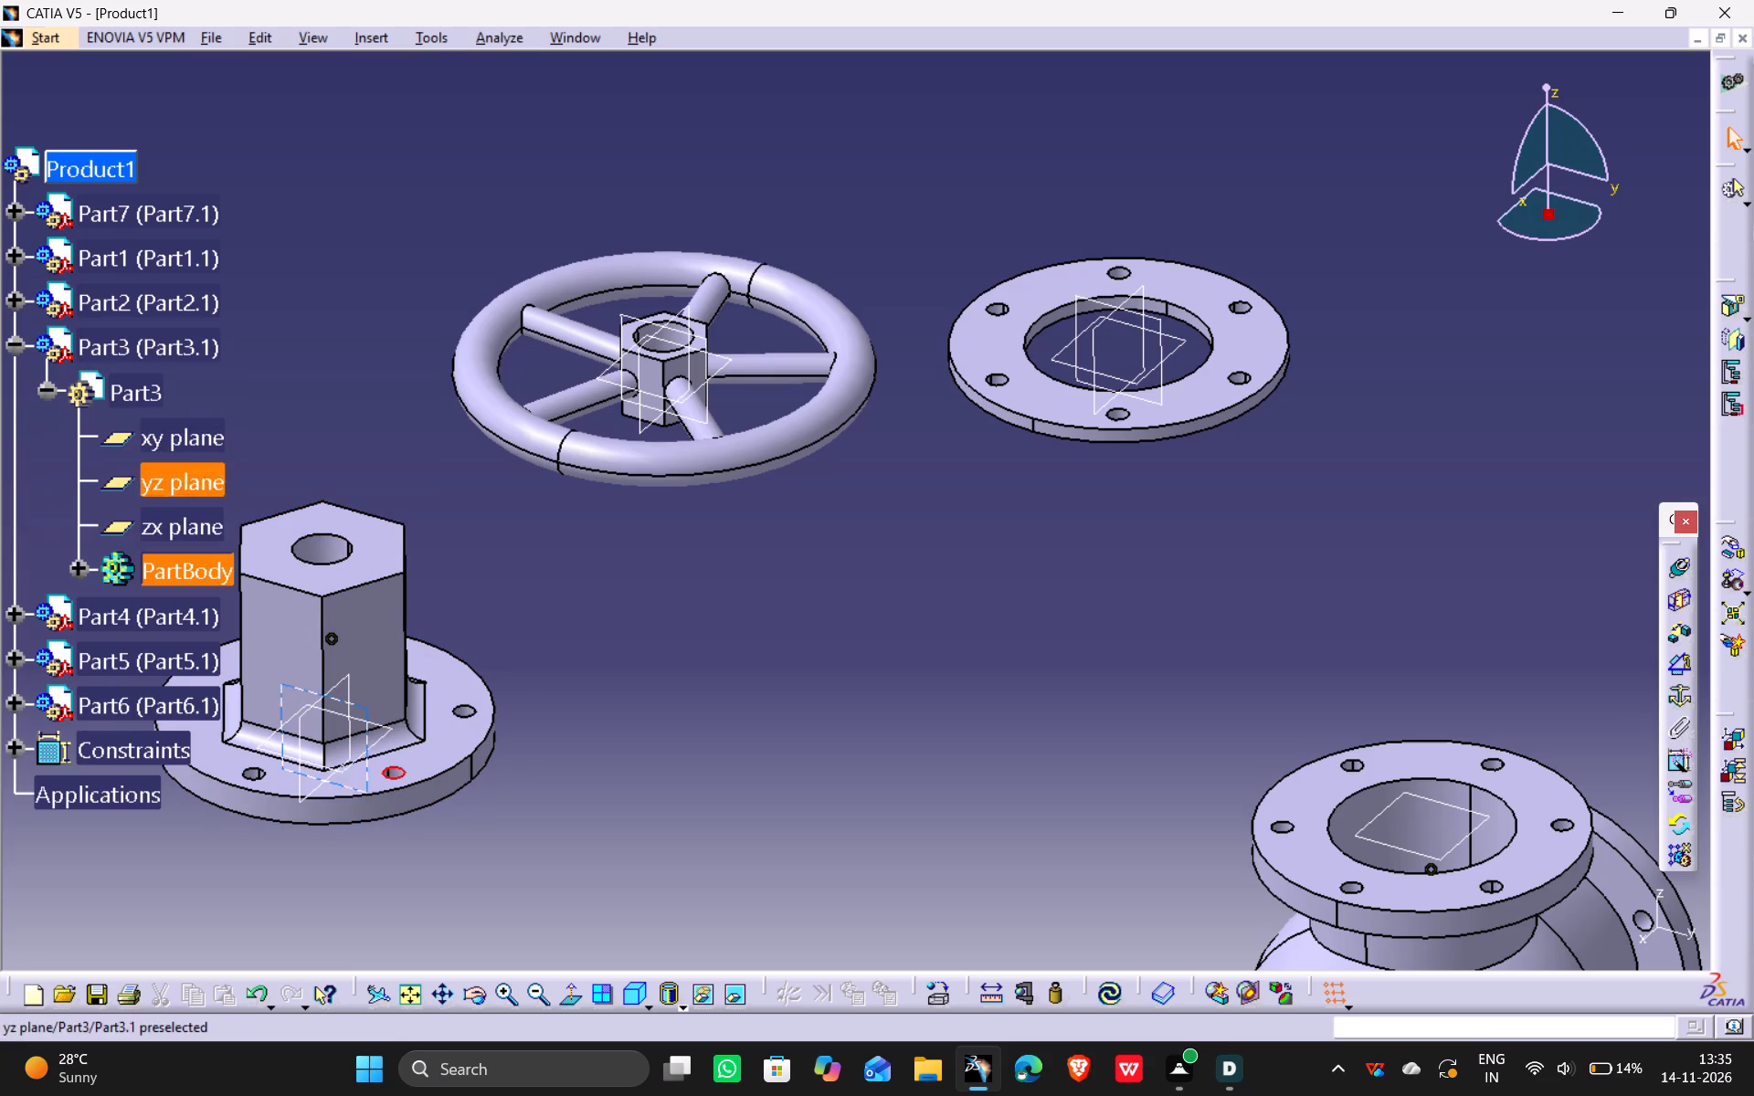
left_click(65, 569)
left_click(79, 567)
left_click(79, 567)
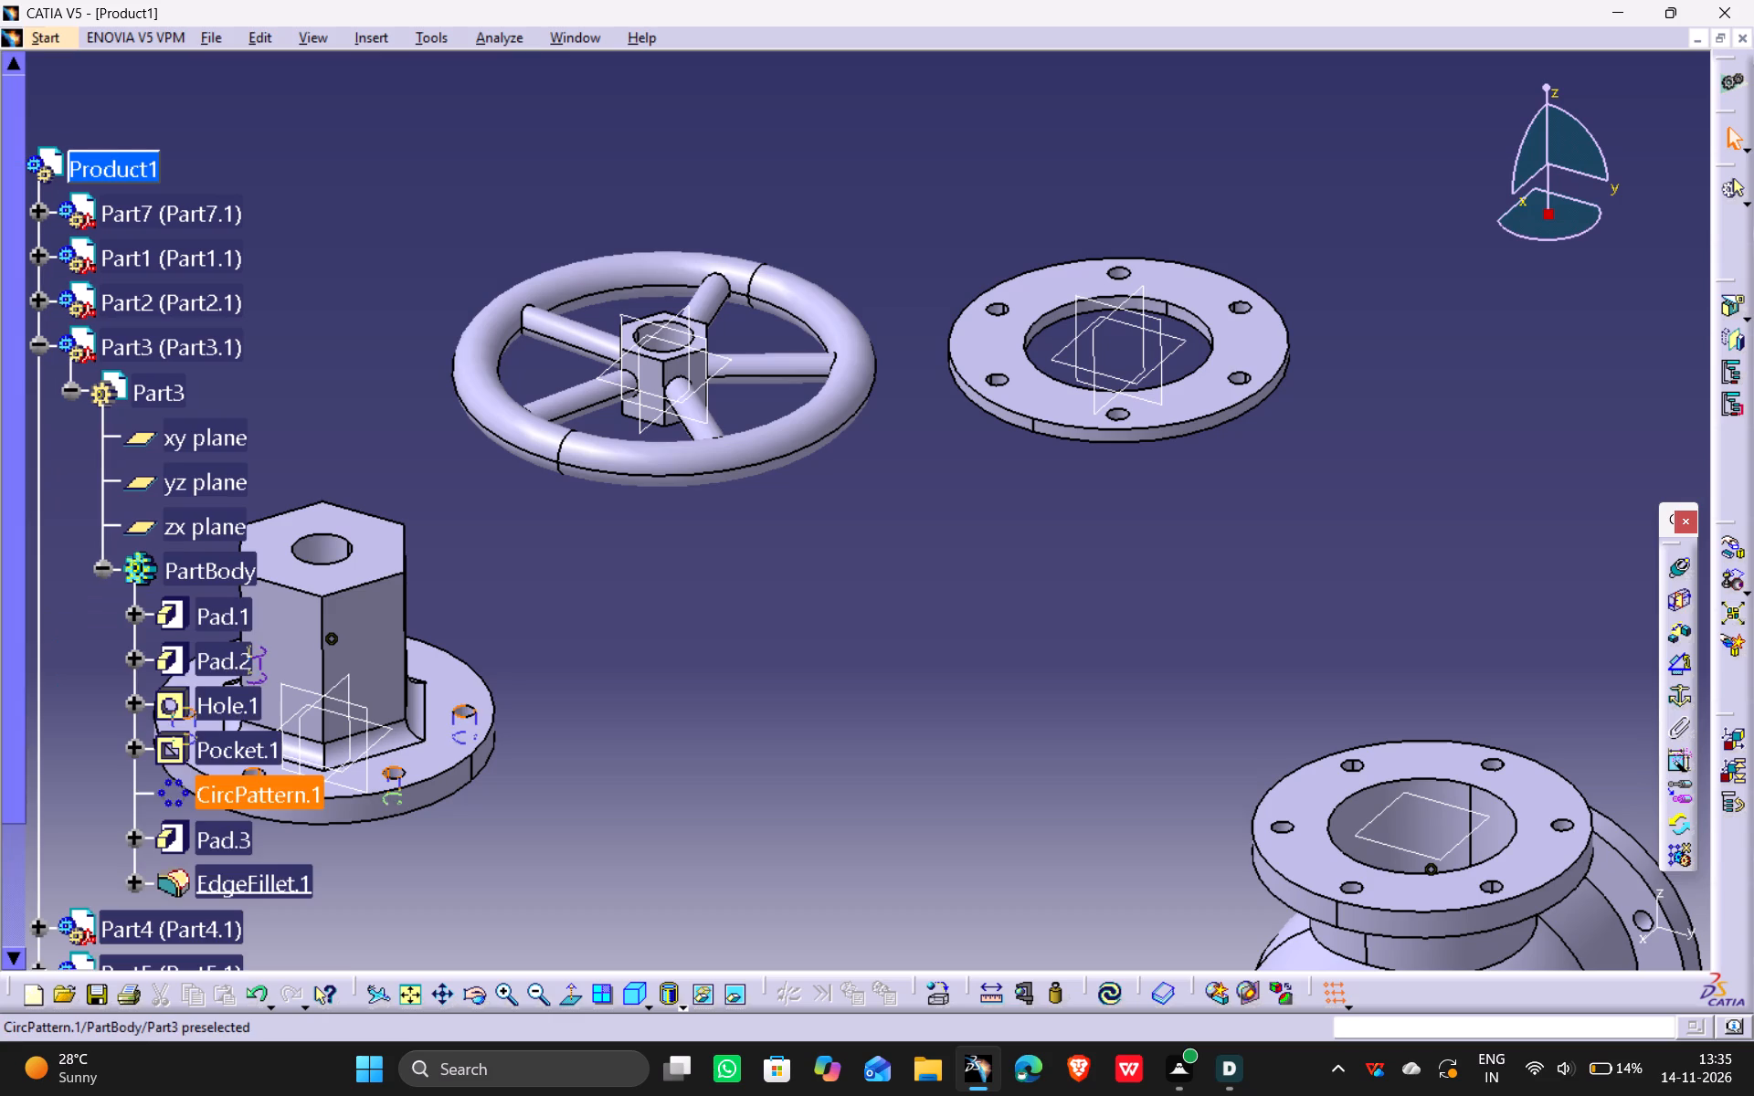
left_click(241, 801)
middle_click_drag(410, 840, 570, 764)
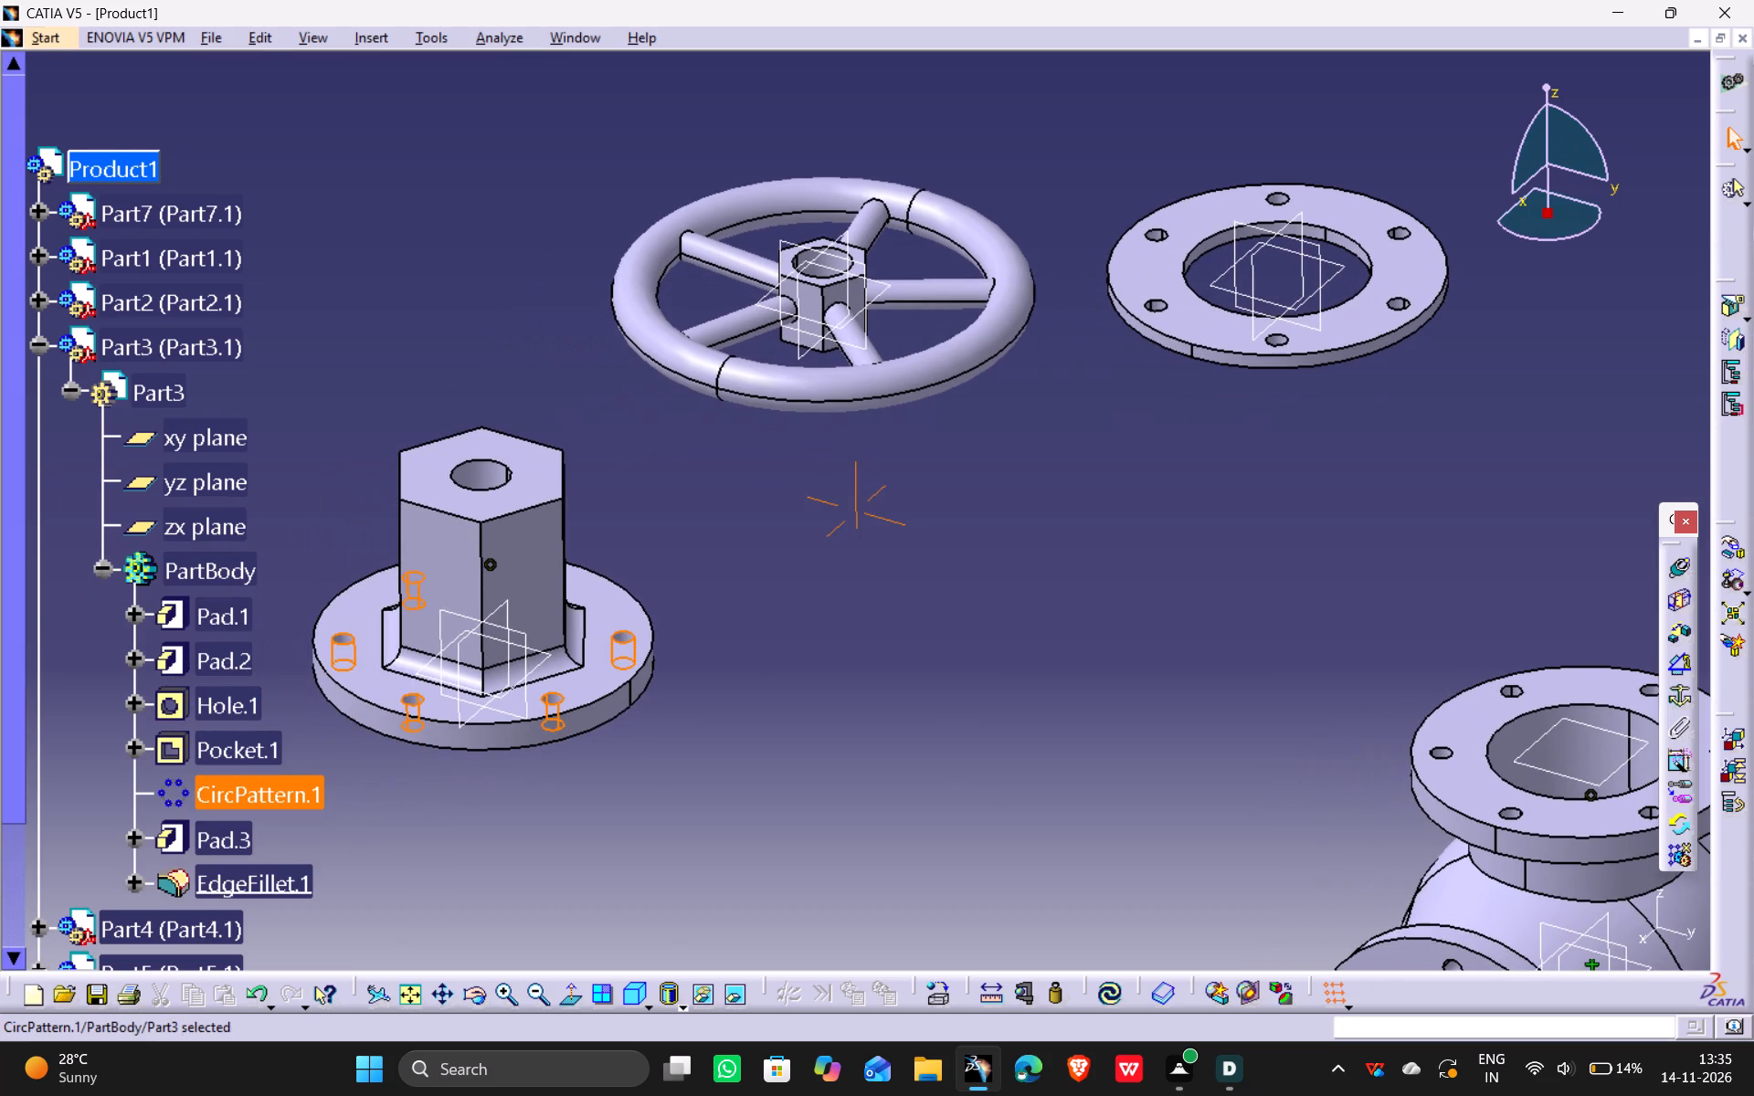
left_click(706, 593)
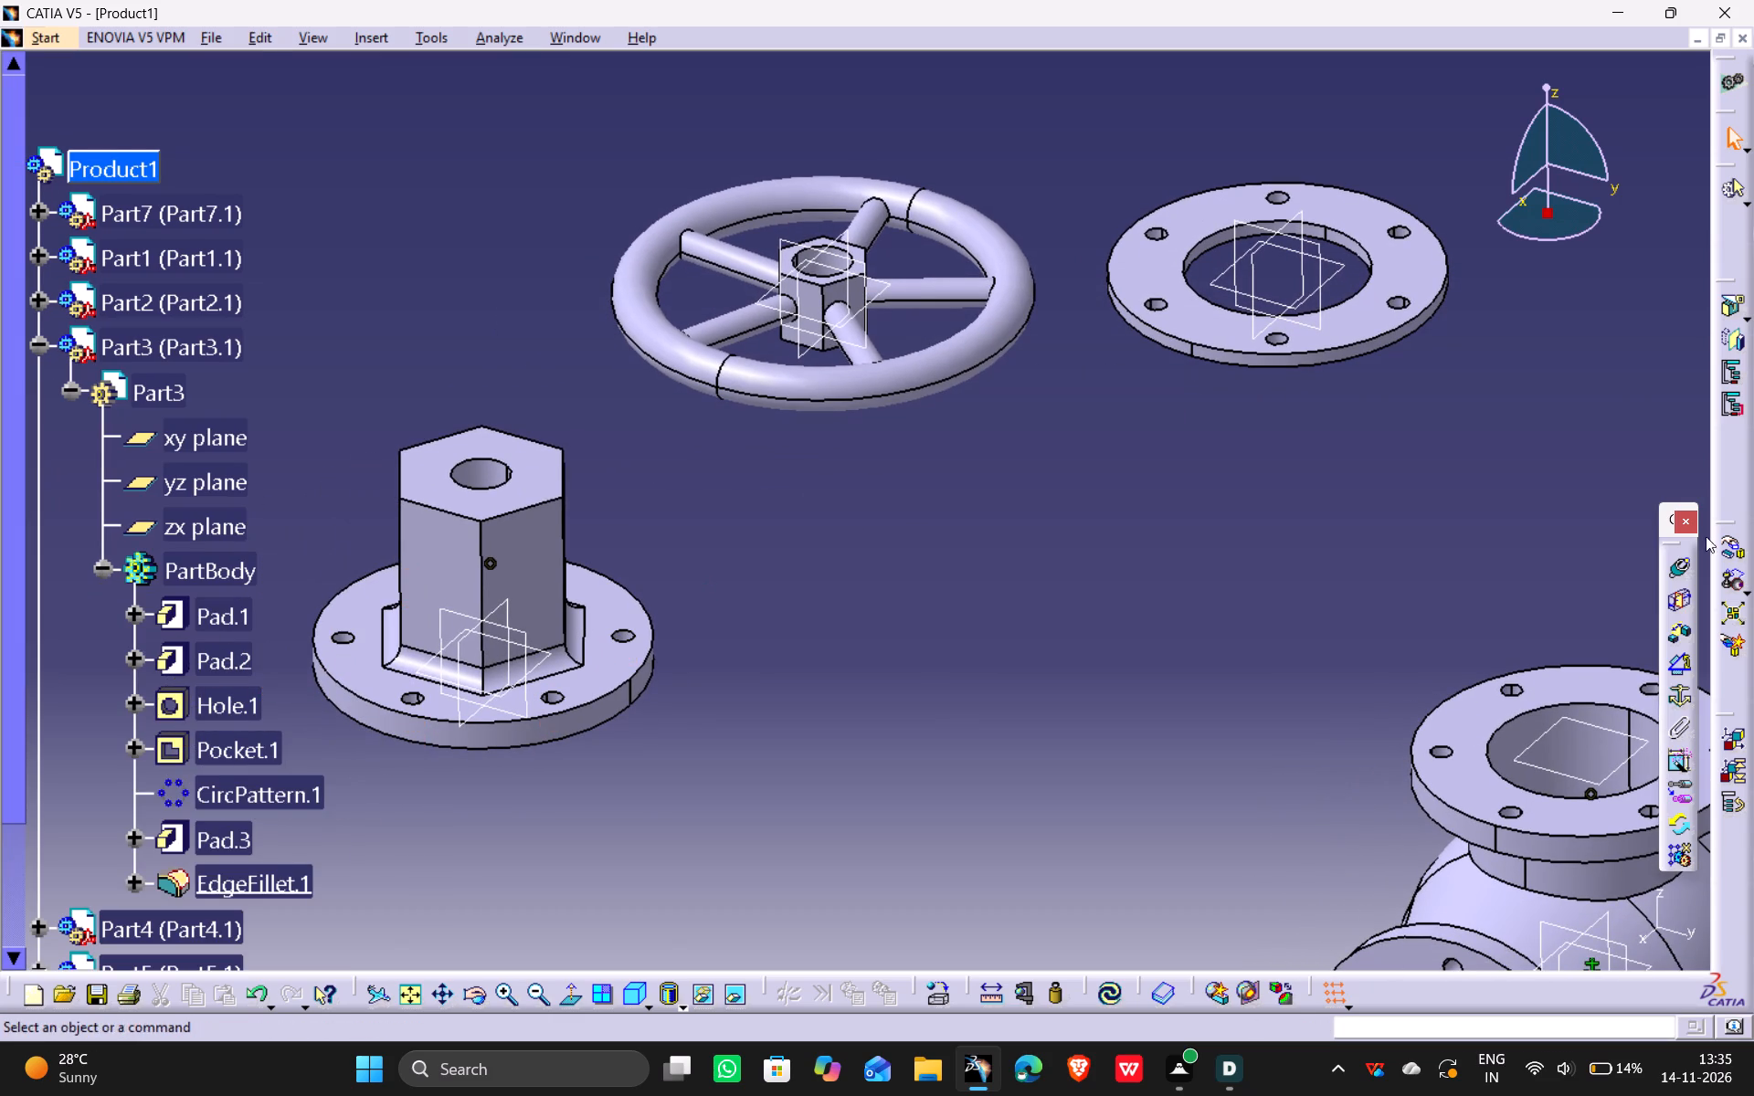
Make the axis of a bolt hole on the bonnet's flange coincident with a bolt-hole axis on the valve body's upper flange.
left_click(1684, 564)
middle_click_drag(1030, 627, 1016, 632)
scroll(1030, 627, "down", 2)
left_click_drag(1030, 627, 1016, 632)
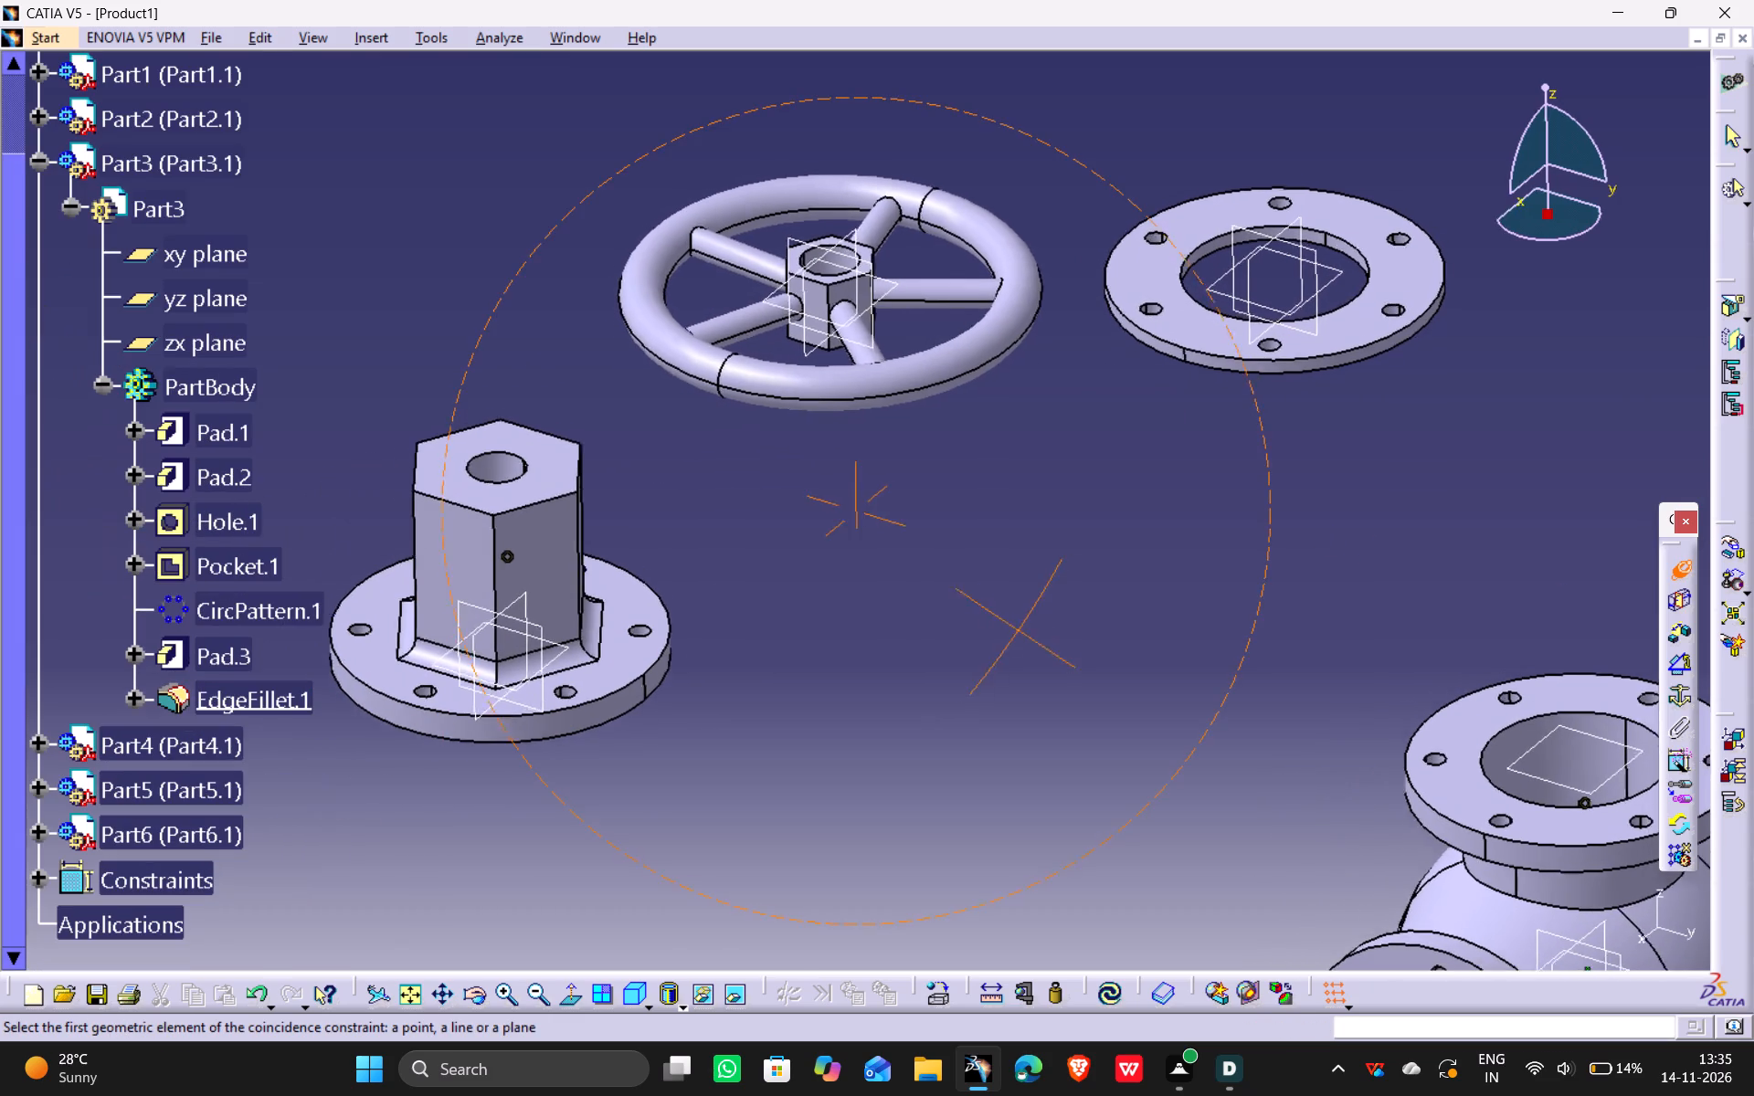
left_click_drag(1016, 632, 910, 702)
middle_click_drag(1016, 632, 902, 695)
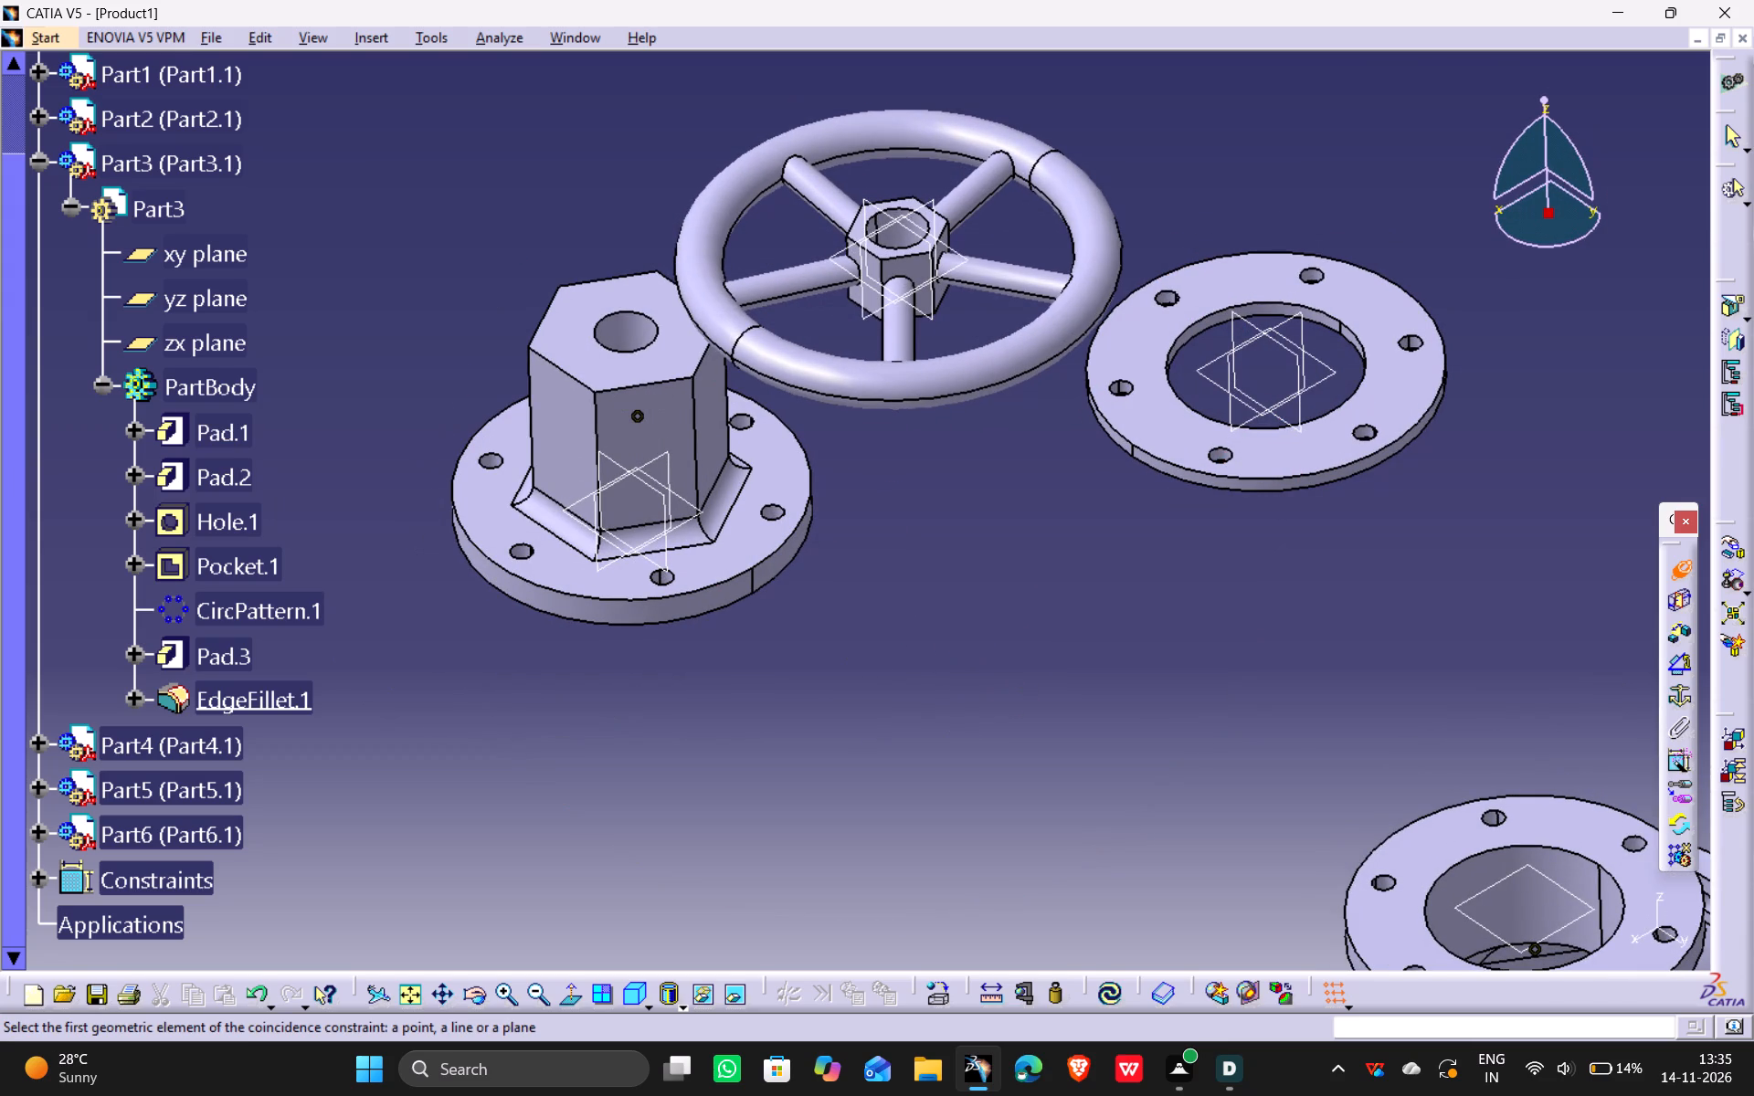
middle_click_drag(830, 855, 791, 640, "ctrl")
left_click(446, 174)
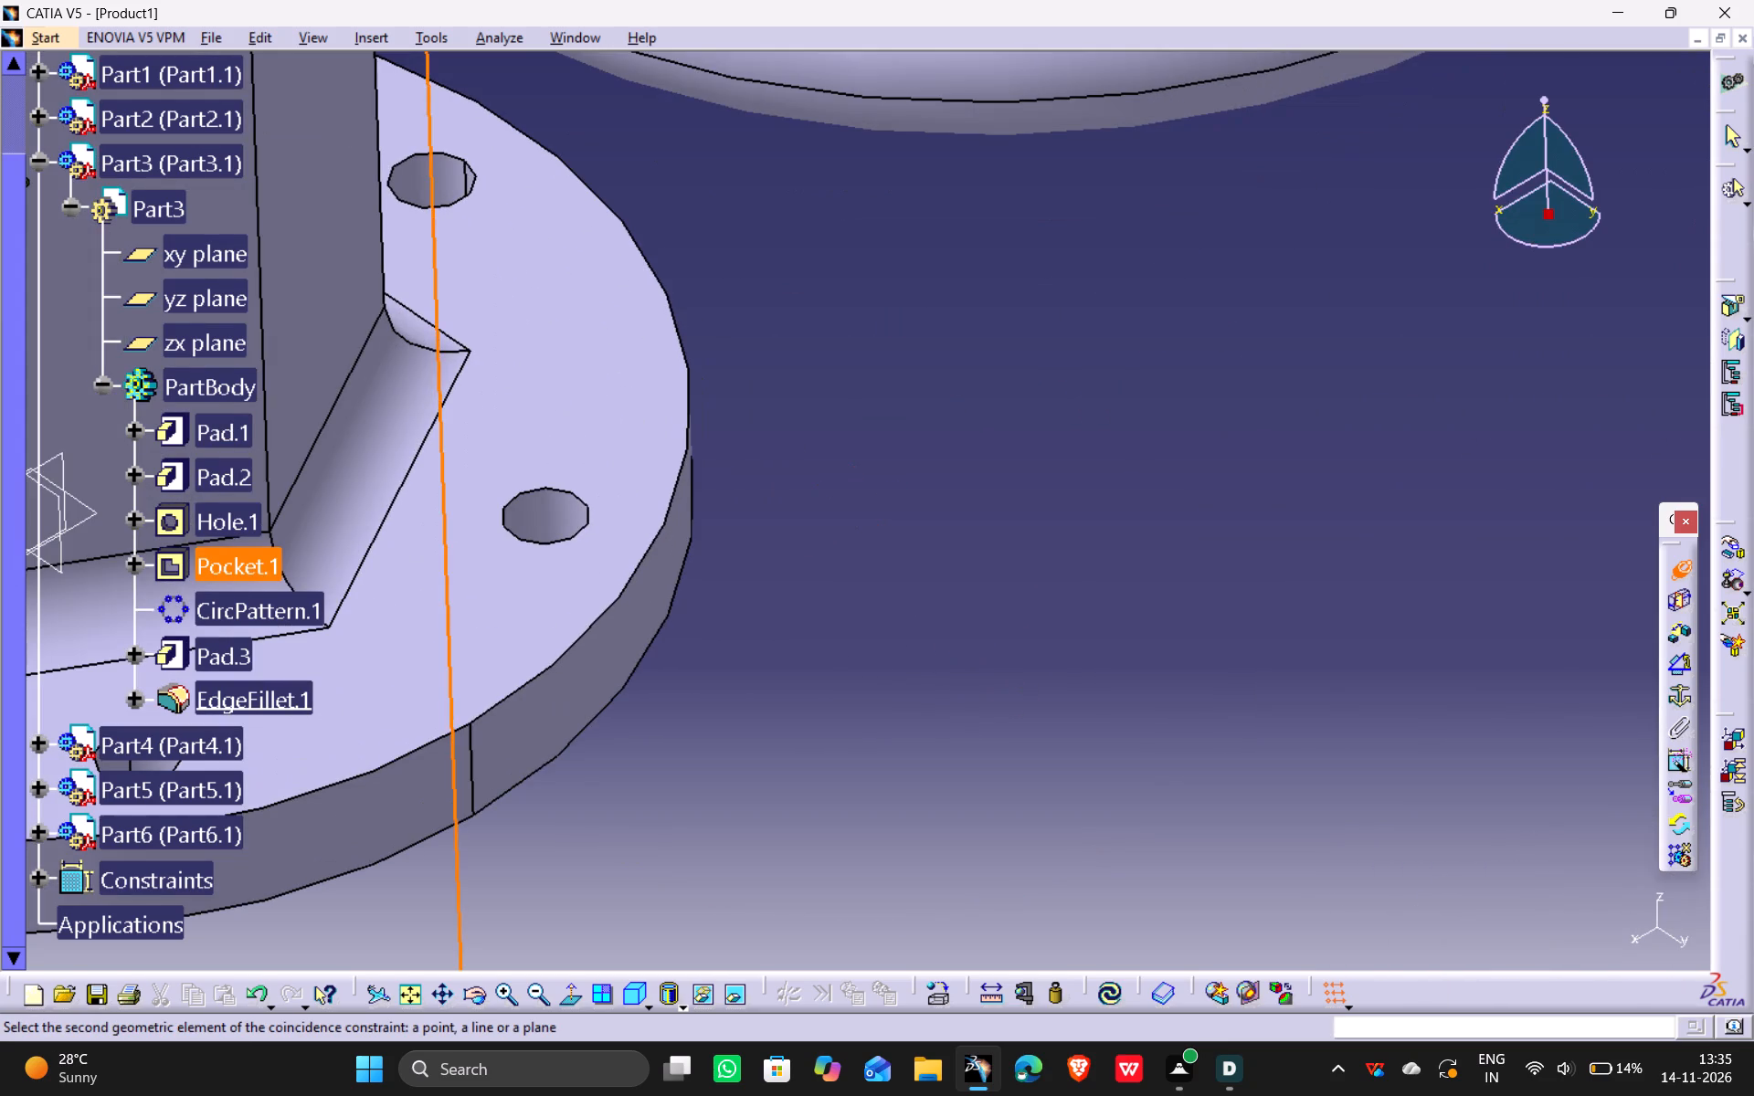
middle_click_drag(600, 343, 648, 595, "ctrl")
middle_click_drag(1230, 639, 806, 381)
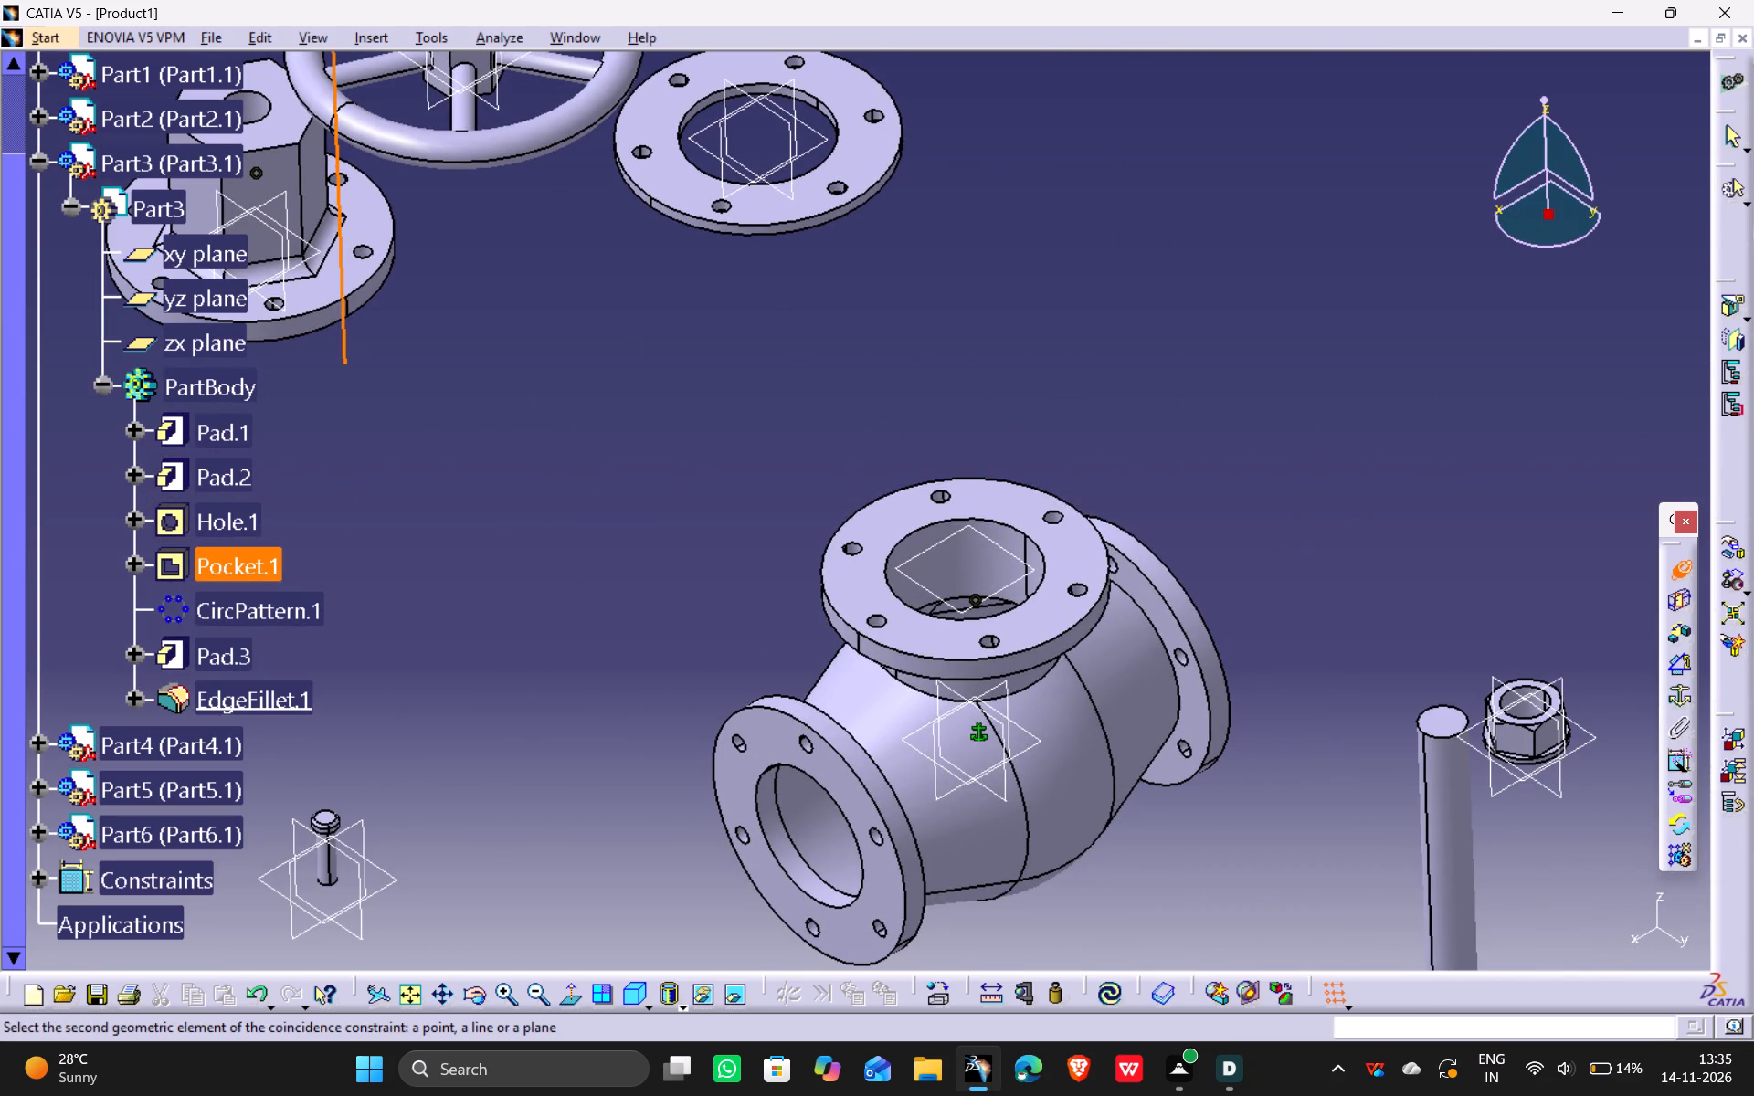
middle_click_drag(1072, 736, 1055, 481, "ctrl")
middle_click_drag(1250, 522, 1054, 513)
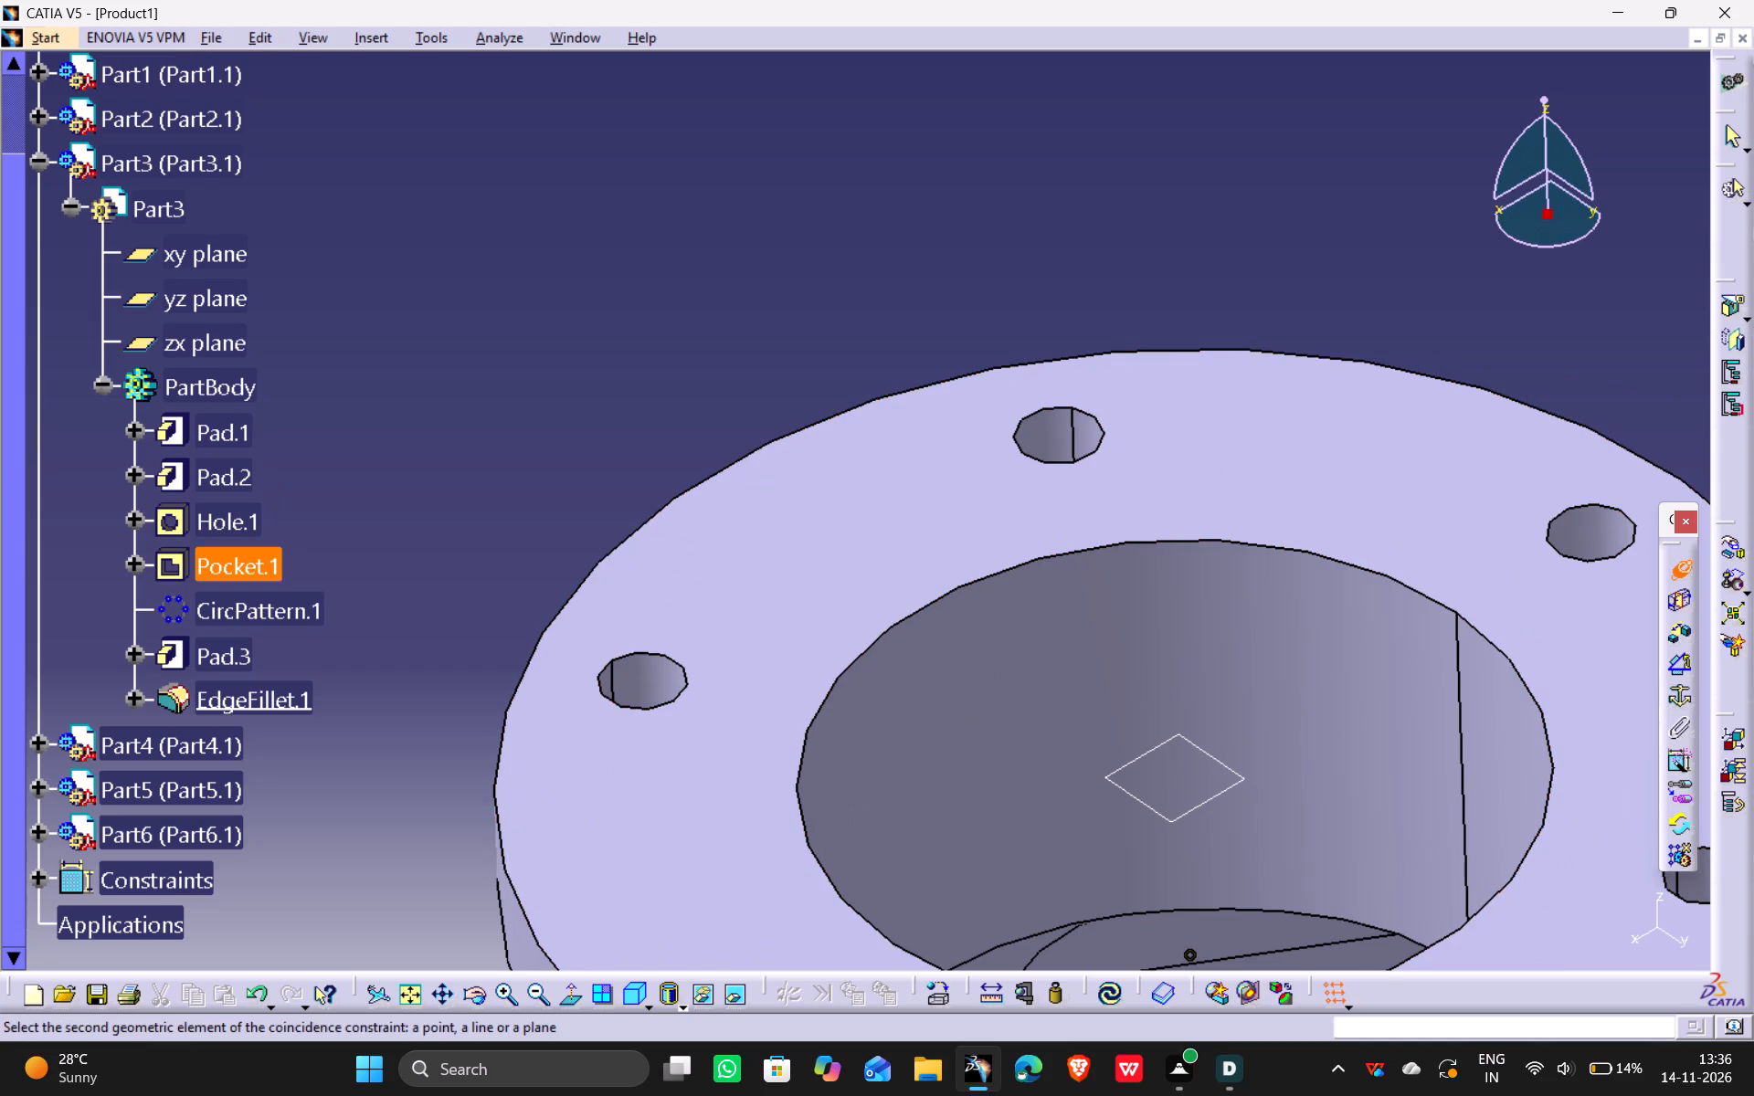
middle_click_drag(805, 296, 805, 300, "ctrl")
middle_click_drag(805, 300, 815, 362, "ctrl")
middle_click_drag(1081, 507, 564, 204)
middle_click_drag(620, 214, 639, 320, "ctrl")
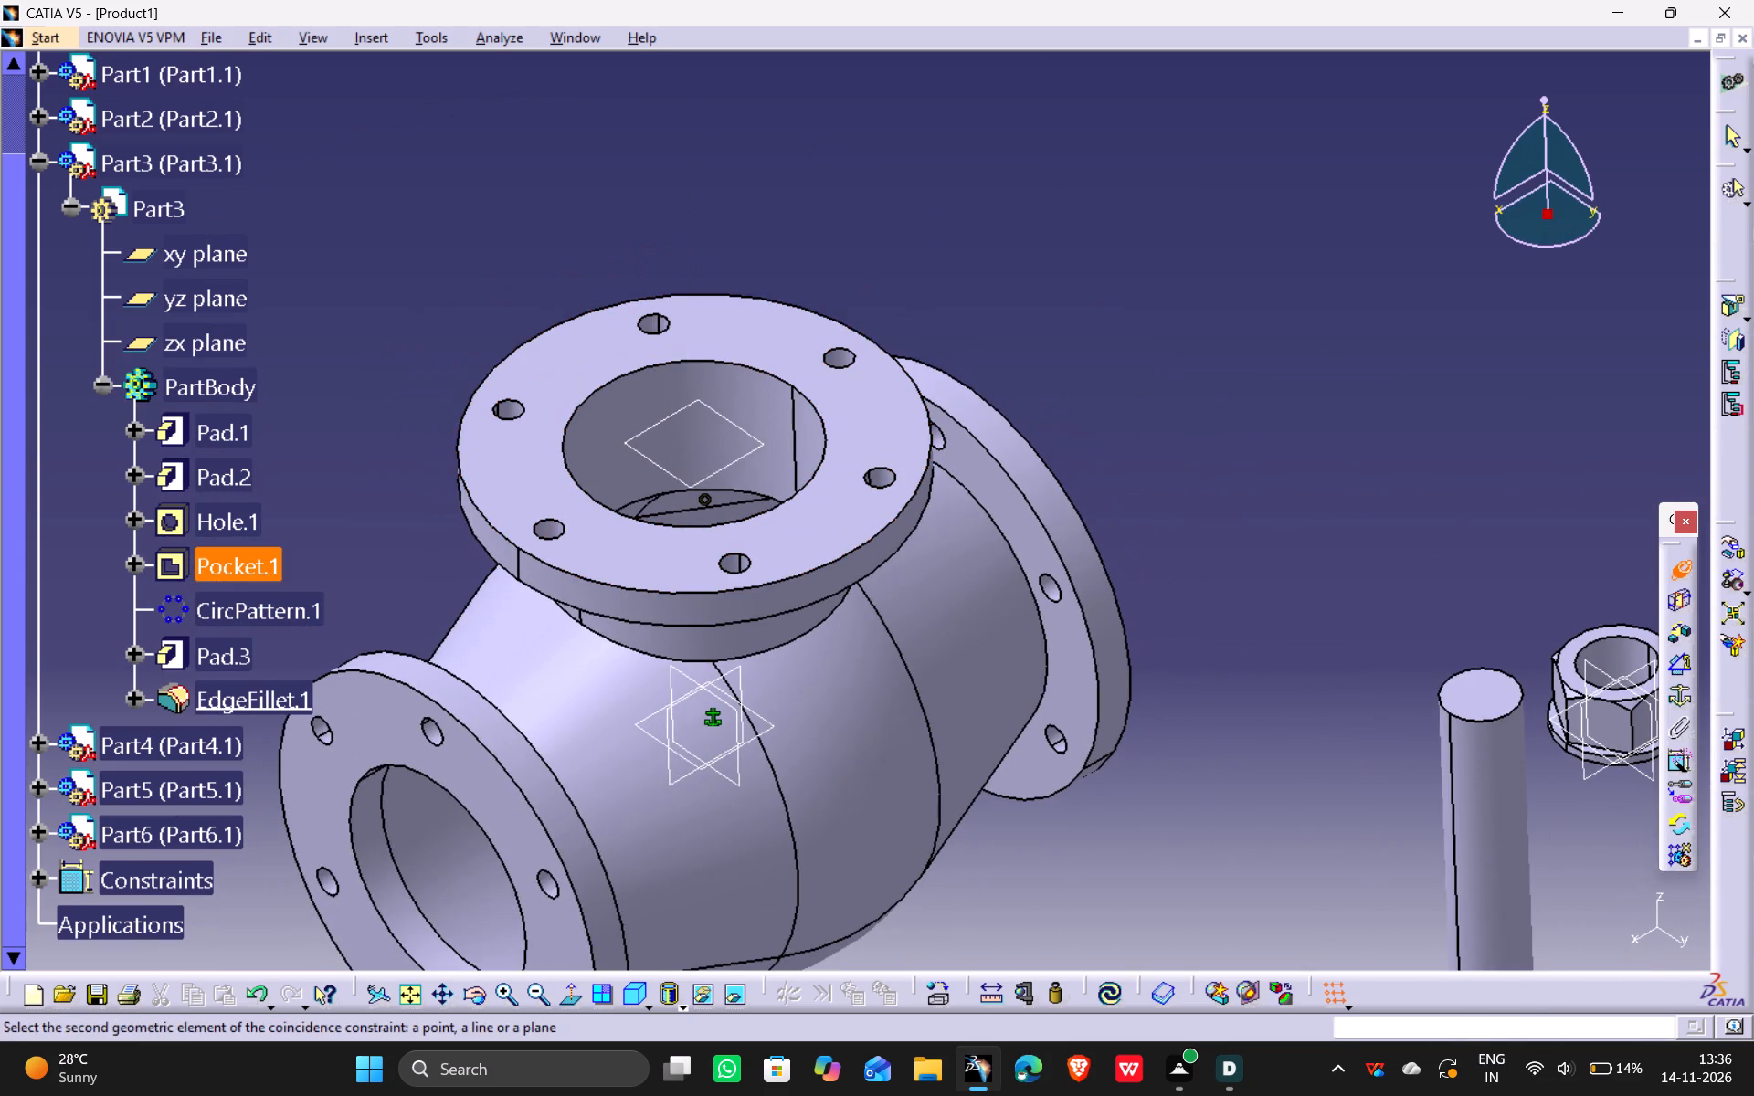
left_click(841, 355)
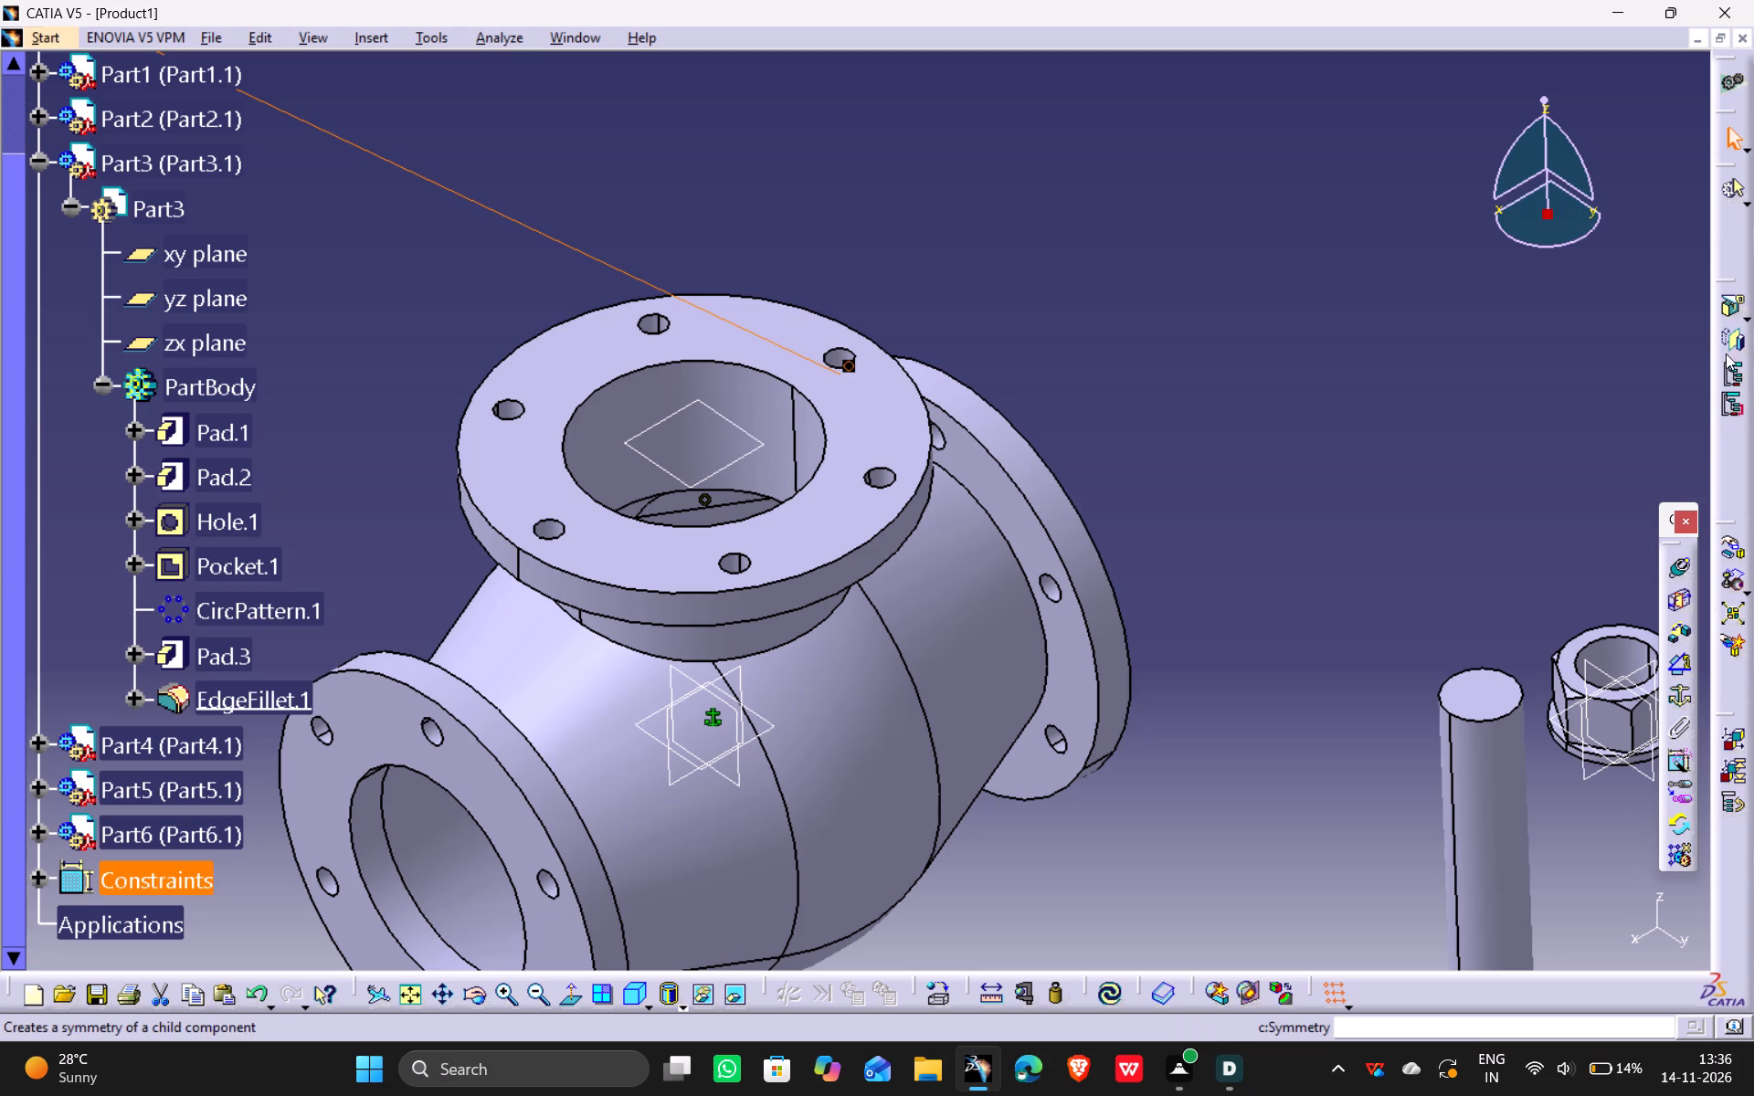
Add an offset constraint of 0 mm between the valve body's upper flange face and the bonnet's bottom face, keeping the orientation Opposite.
left_click(1677, 642)
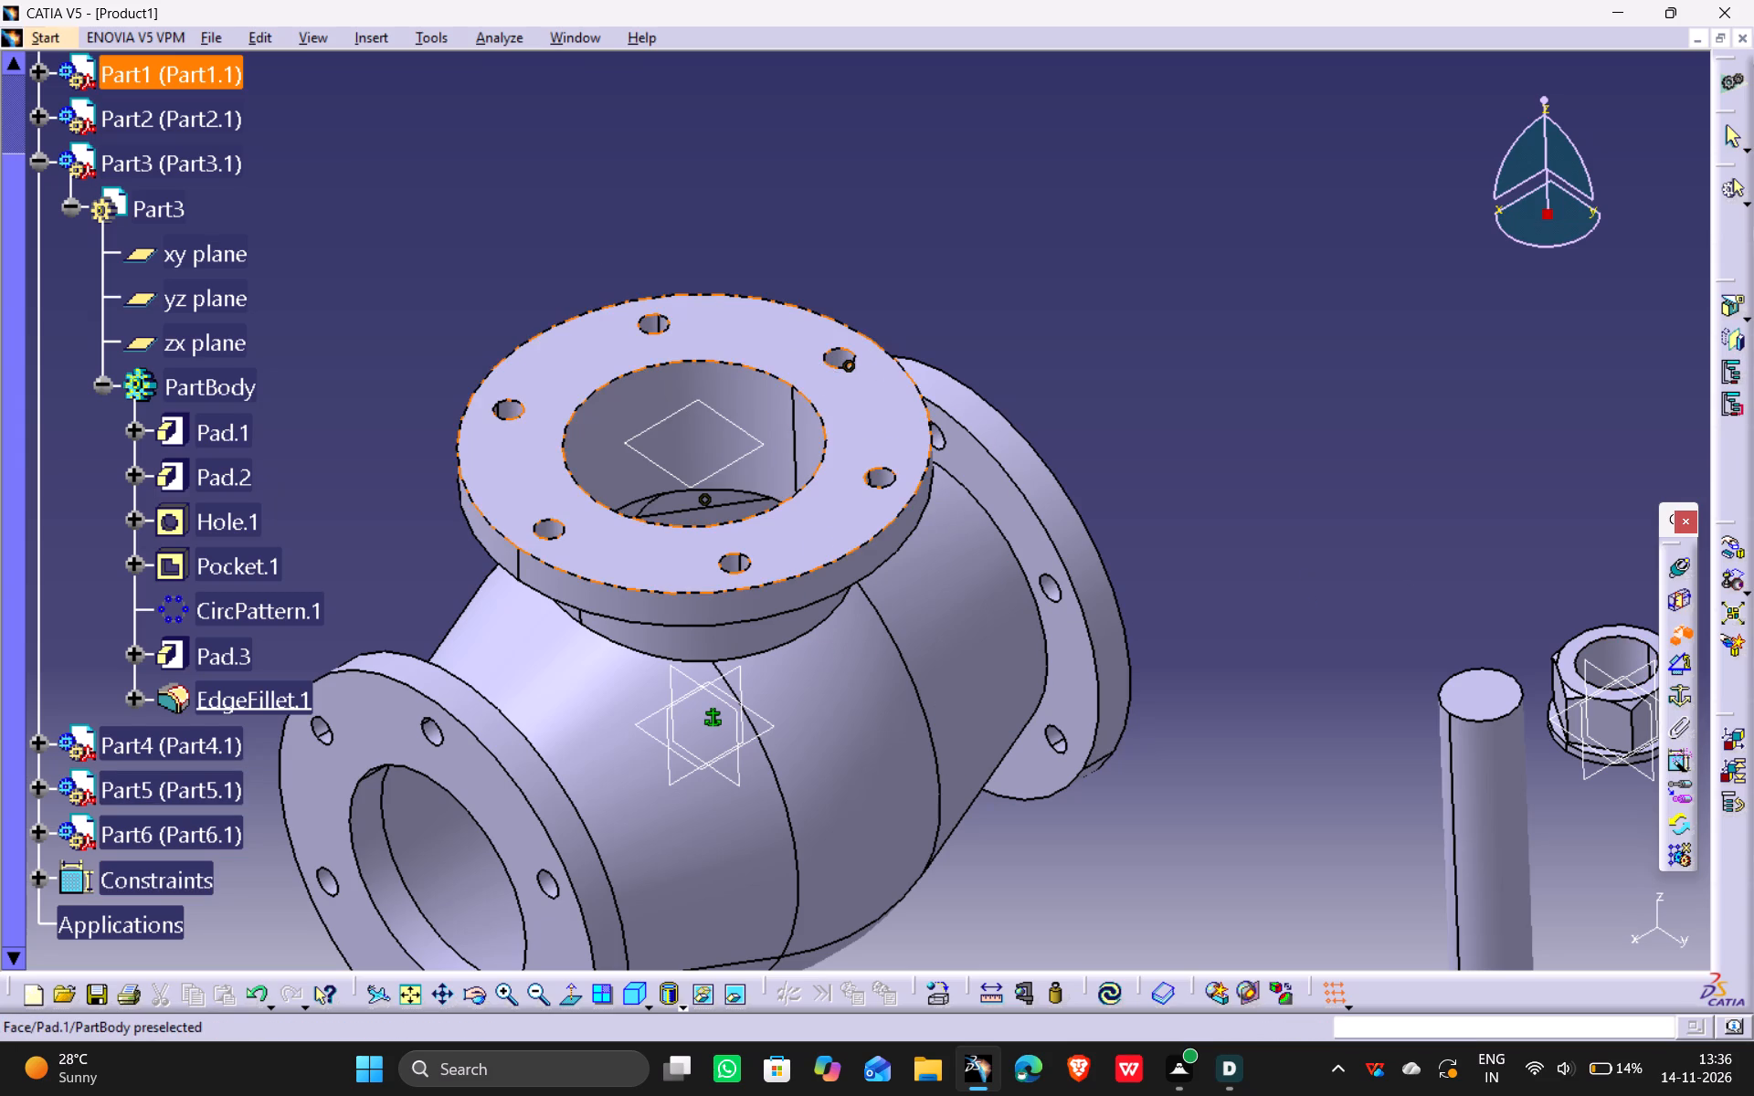
left_click(826, 395)
middle_click_drag(638, 167, 659, 334, "ctrl")
middle_click_drag(384, 373, 564, 519)
middle_click_drag(563, 558, 563, 554)
scroll(563, 557, "down", 1)
left_click_drag(563, 554, 714, 120)
scroll(563, 554, "down", 1)
middle_click_drag(563, 554, 715, 119)
middle_click_drag(635, 717, 867, 558)
scroll(635, 717, "down", 2)
left_click_drag(631, 712, 874, 557)
left_click(479, 711)
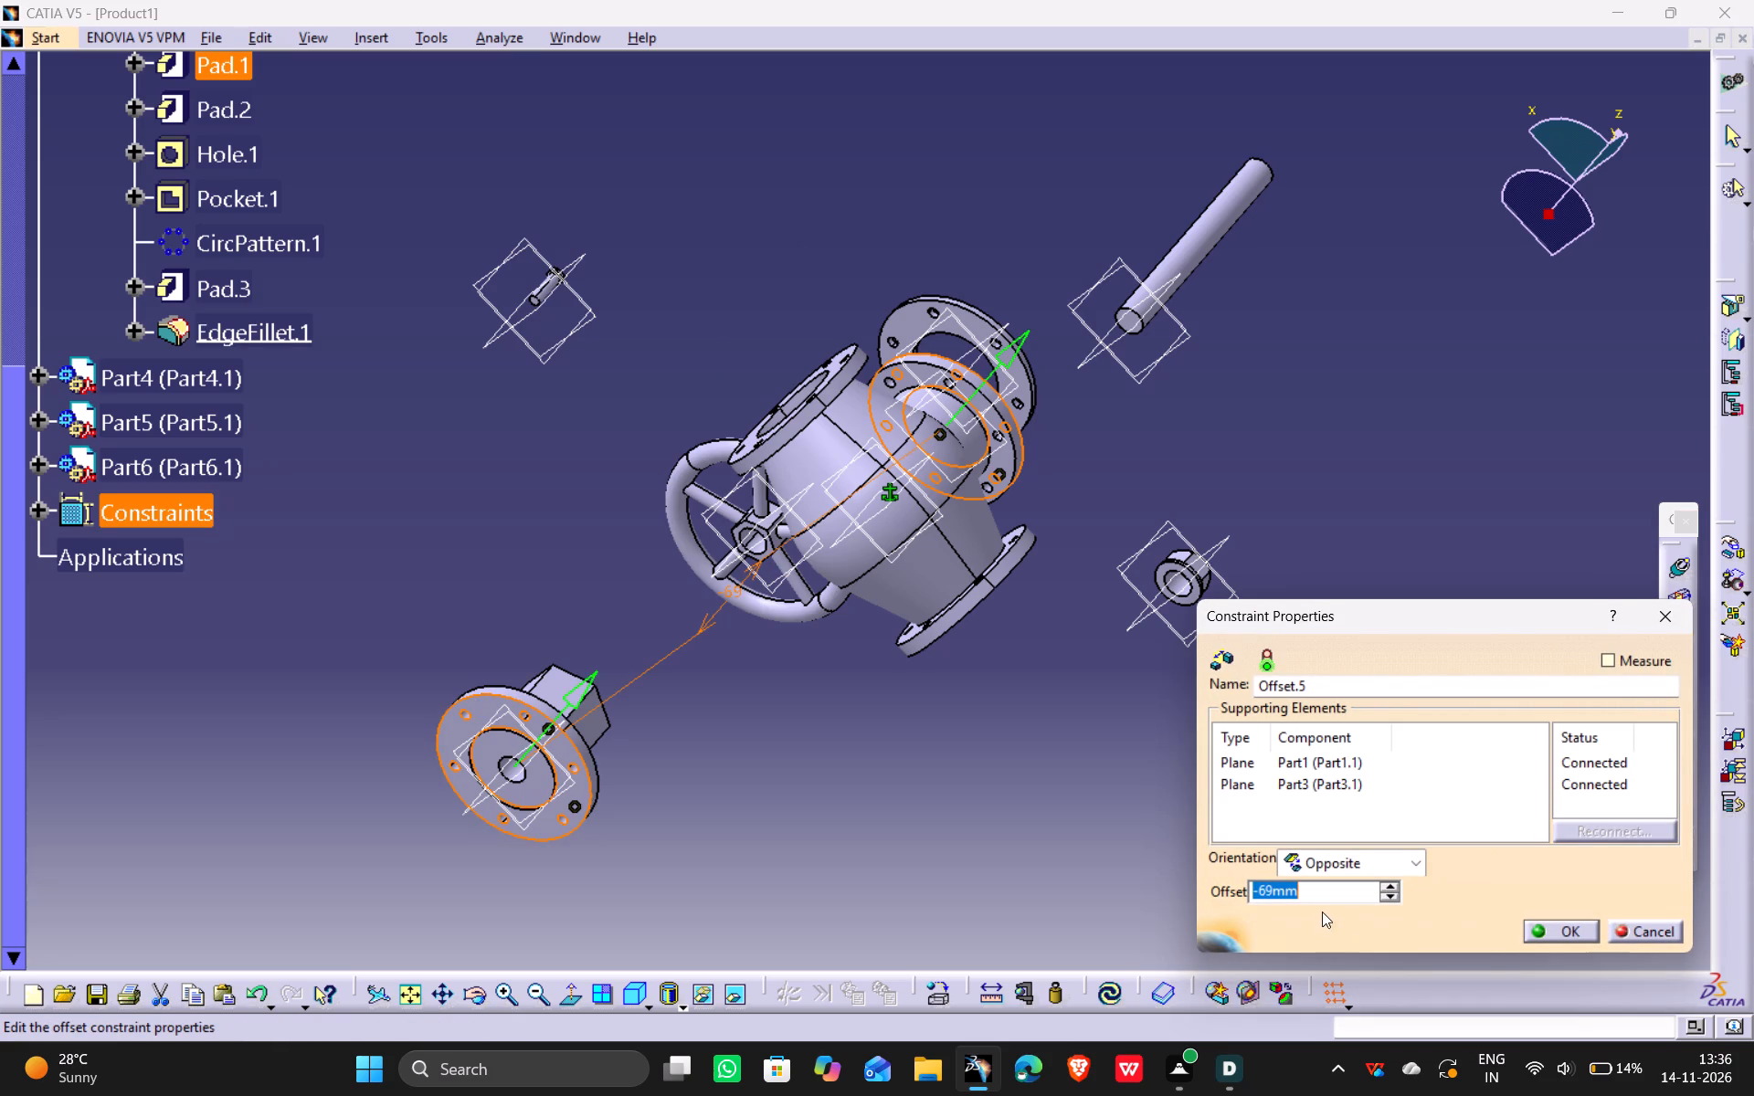
key("0")
key("Return")
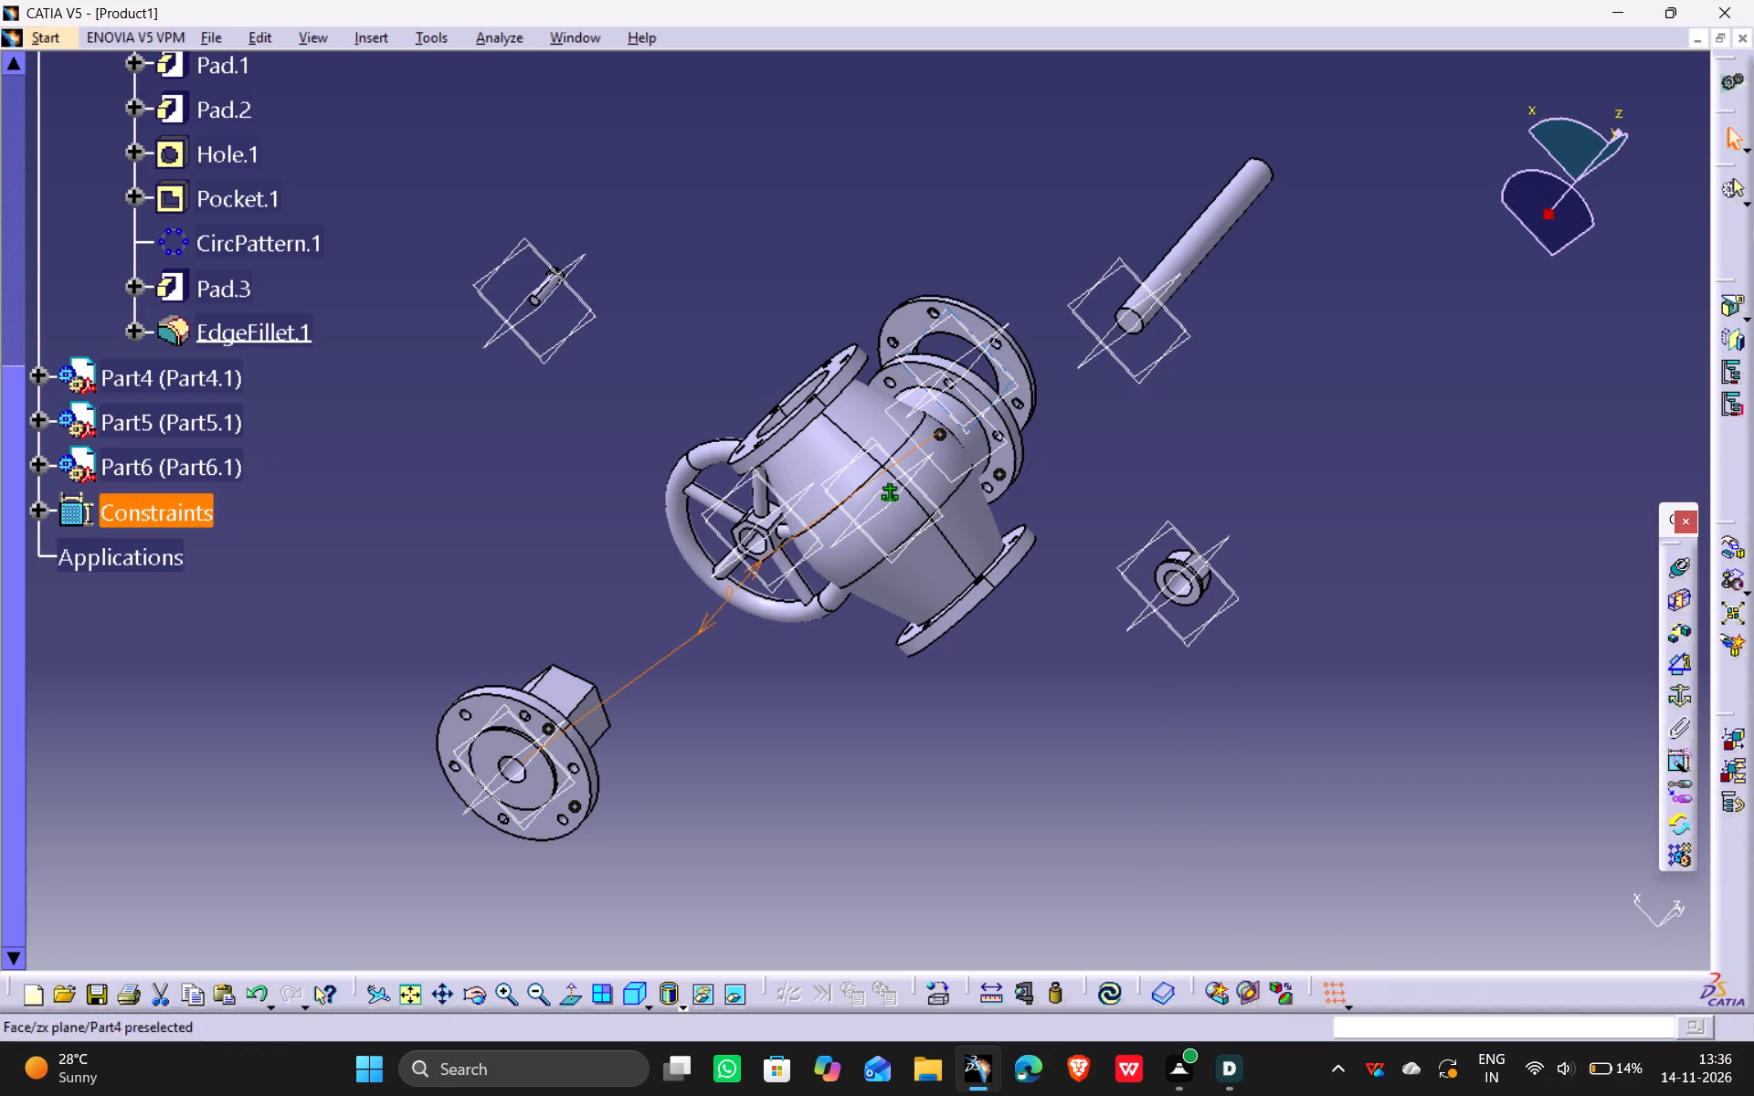
Update the assembly to seat the bonnet on the valve body using the new constraints.
middle_click_drag(755, 238, 885, 684)
scroll(755, 238, "down", 2)
left_click_drag(755, 237, 887, 684)
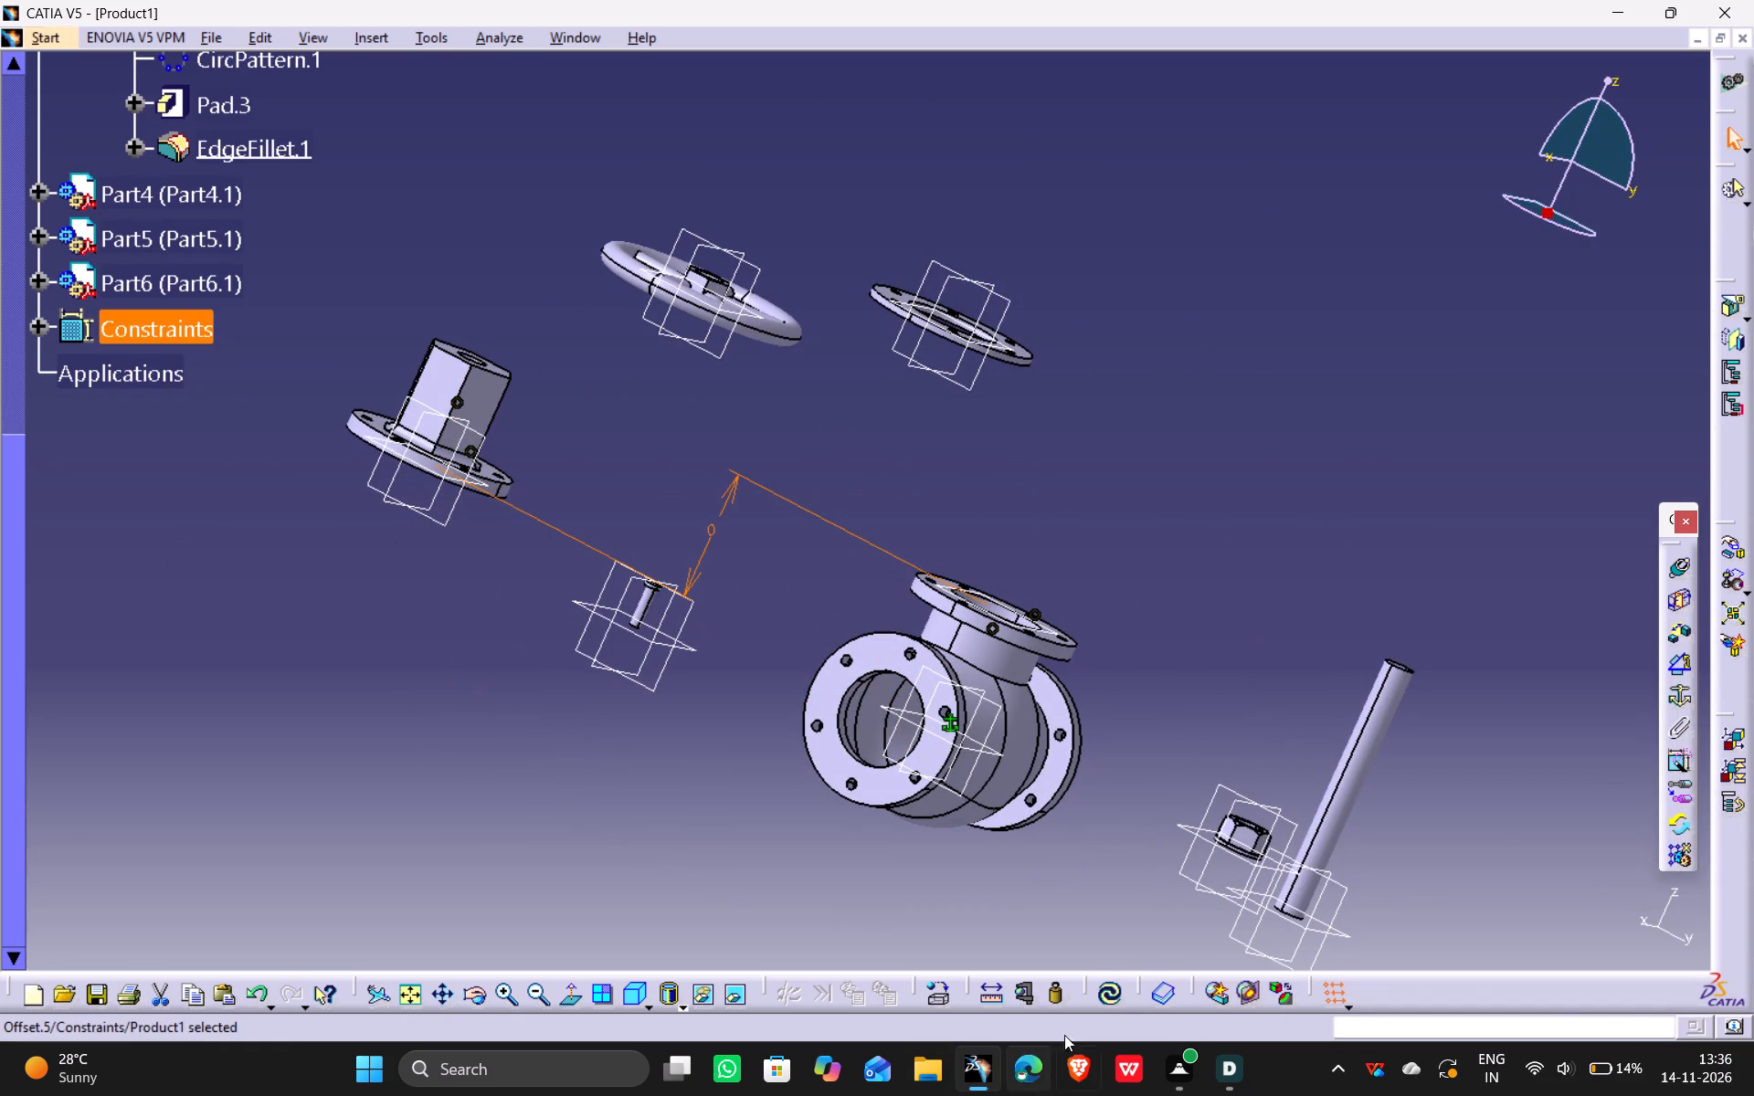
left_click(1115, 1003)
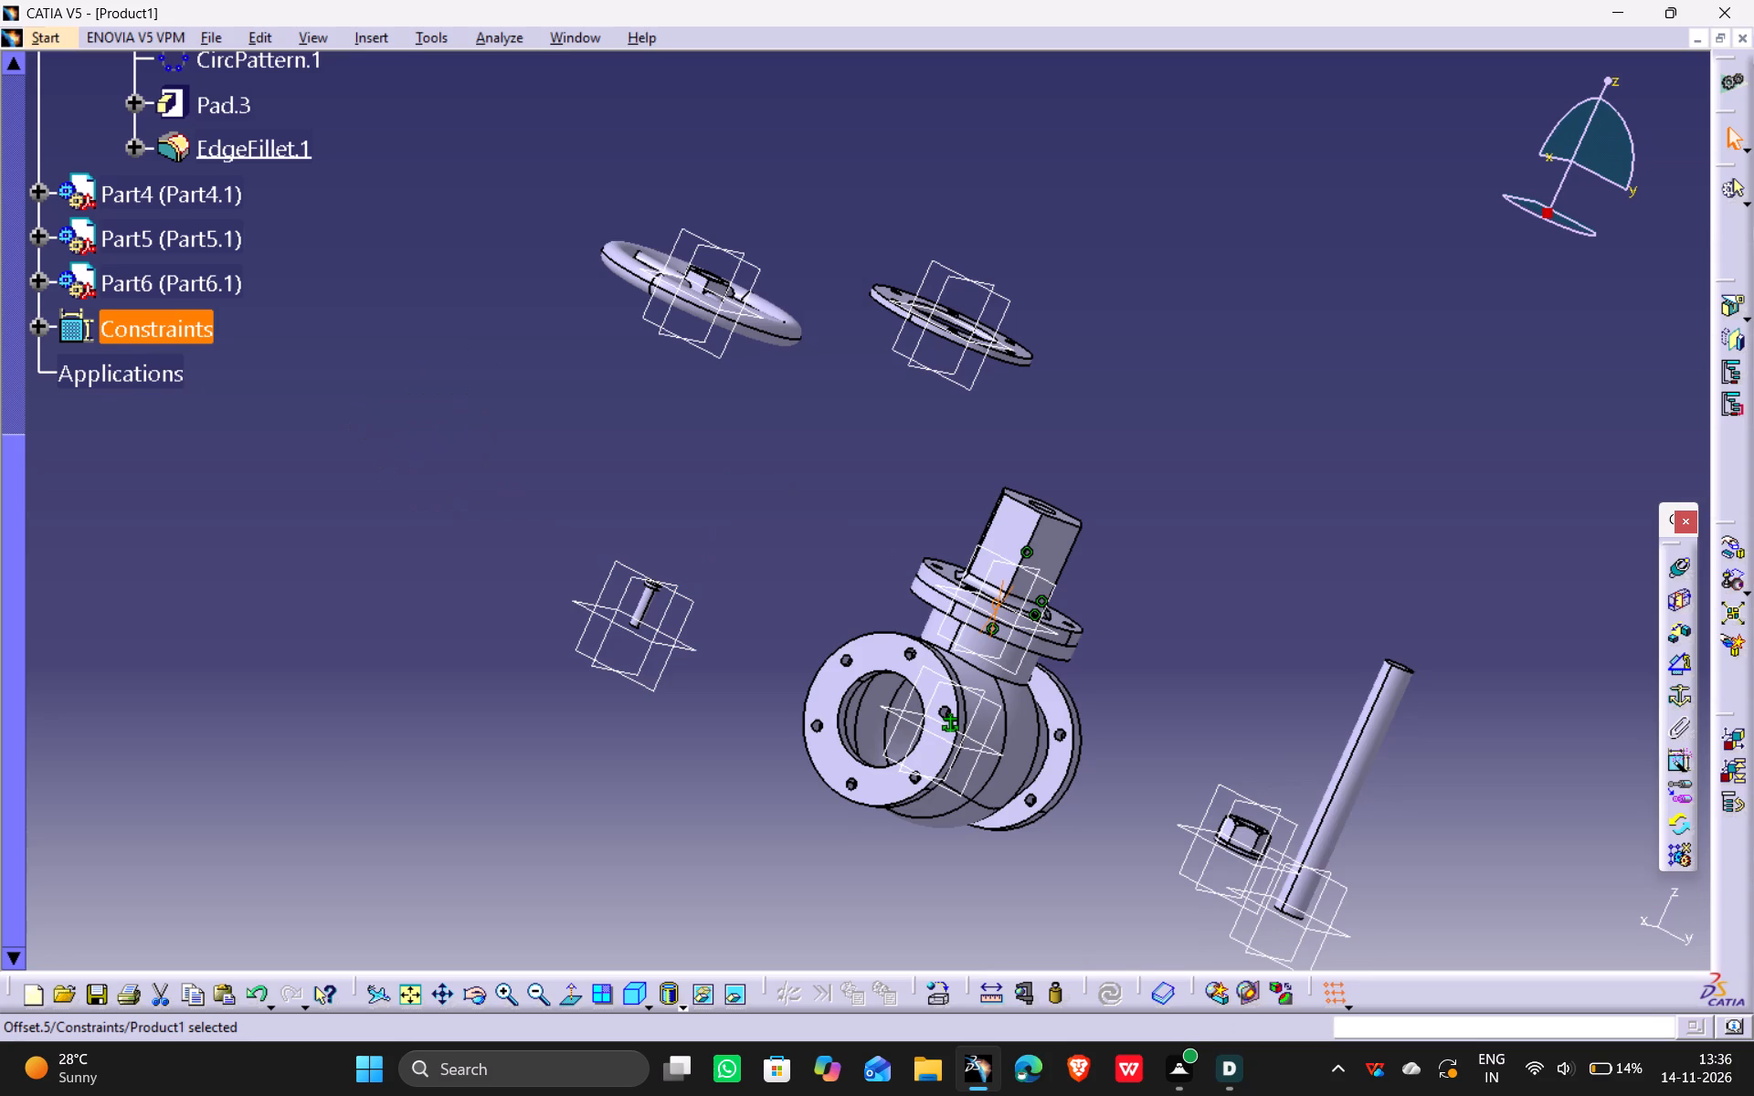
Examine the bonnet's fit and bolt-hole alignment on the valve body's upper flange from several angles.
middle_click_drag(1026, 909, 1082, 640, "ctrl")
middle_click_drag(1305, 578, 772, 264)
middle_click_drag(1033, 167, 789, 460)
scroll(1033, 167, "down", 2)
left_click_drag(1038, 174, 789, 450)
middle_click_drag(898, 704, 1013, 159)
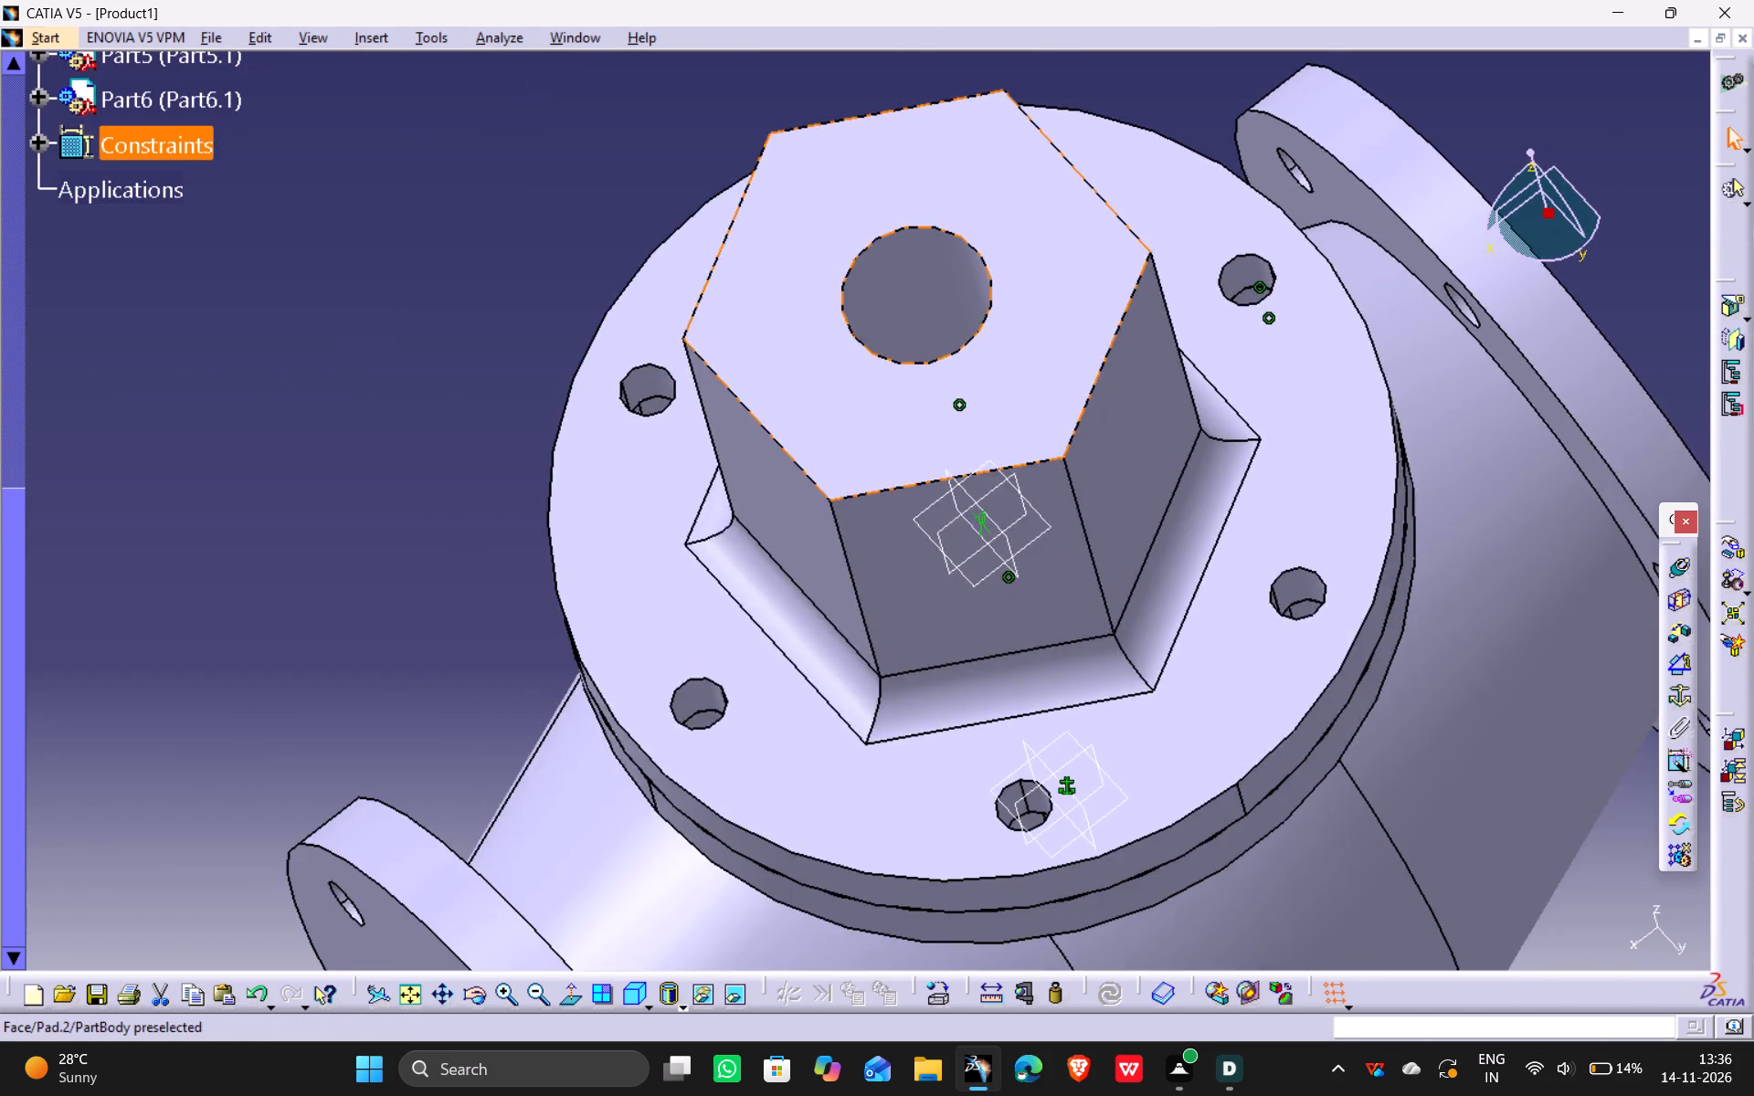
scroll(1007, 121, "down", 2)
middle_click_drag(1007, 122, 1115, 252)
left_click_drag(1014, 156, 1115, 252)
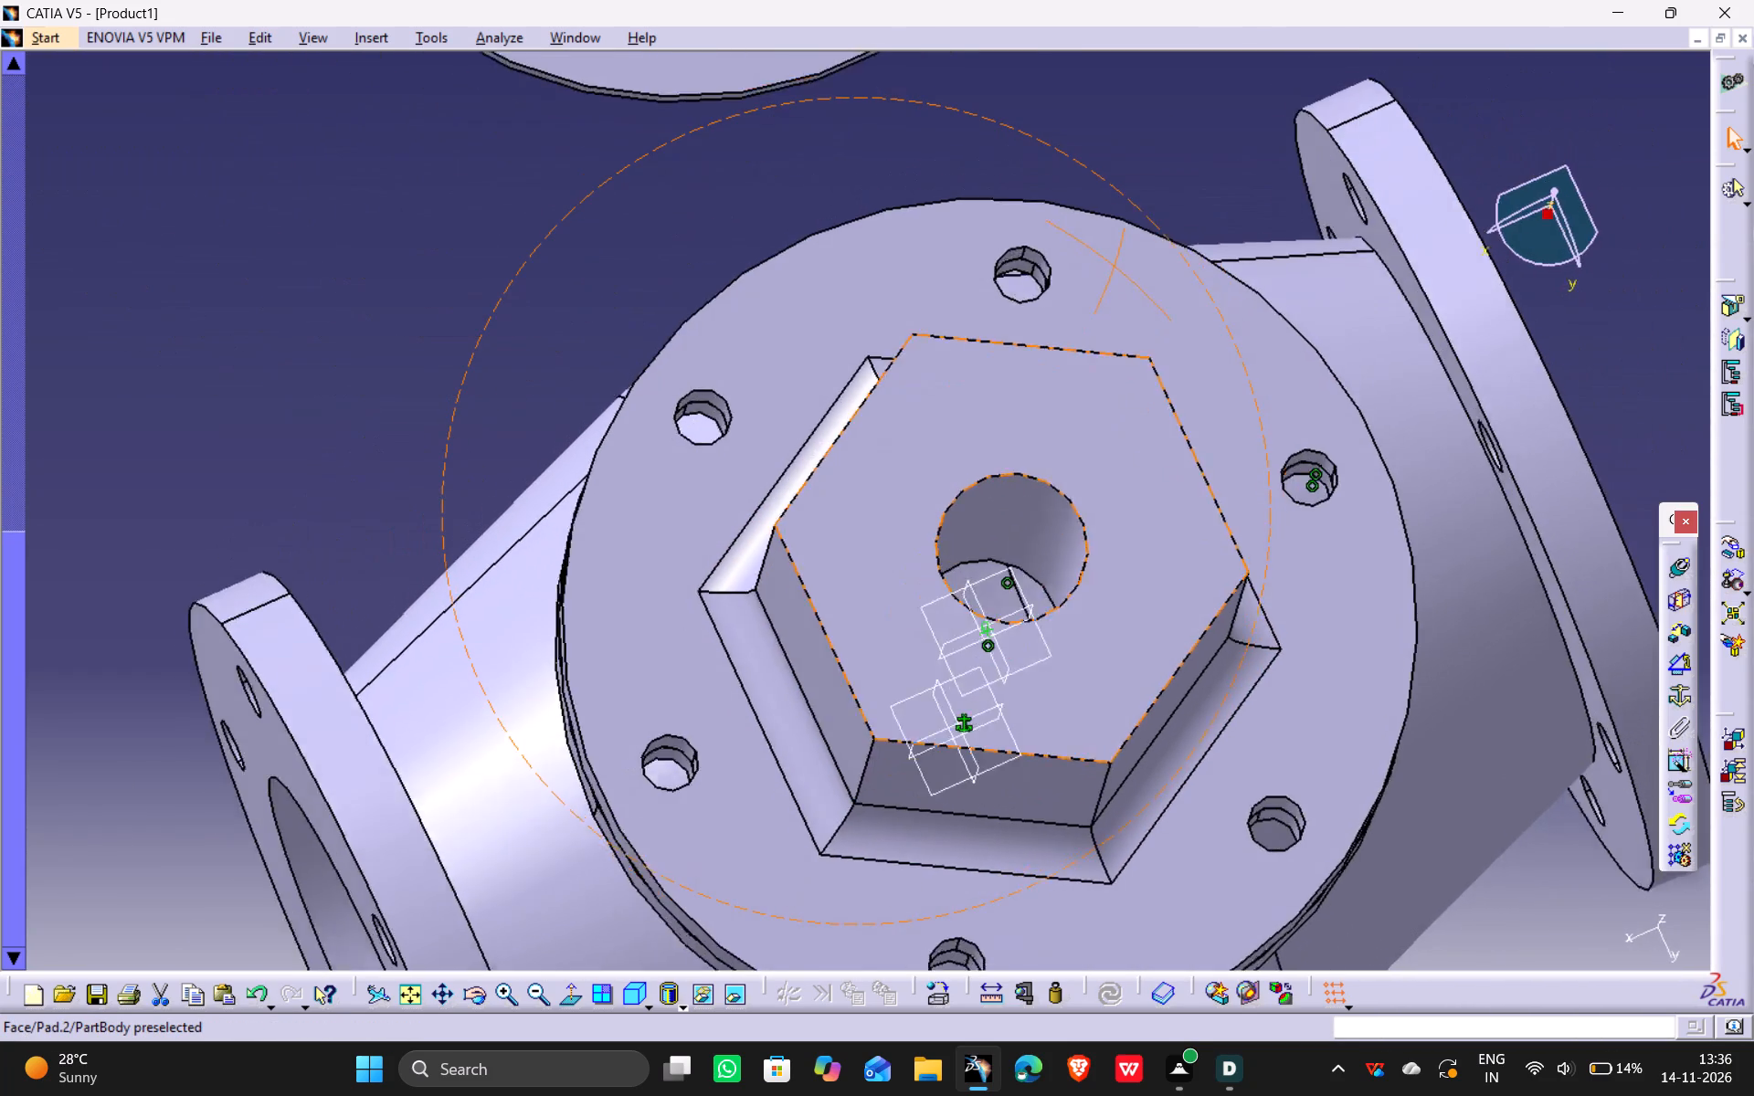
left_click_drag(1115, 252, 1100, 222)
middle_click_drag(1115, 252, 1100, 222)
middle_click_drag(1107, 272, 1114, 382, "ctrl")
scroll(1226, 792, "down", 2)
middle_click_drag(1226, 792, 1136, 563)
left_click_drag(1224, 791, 1127, 557)
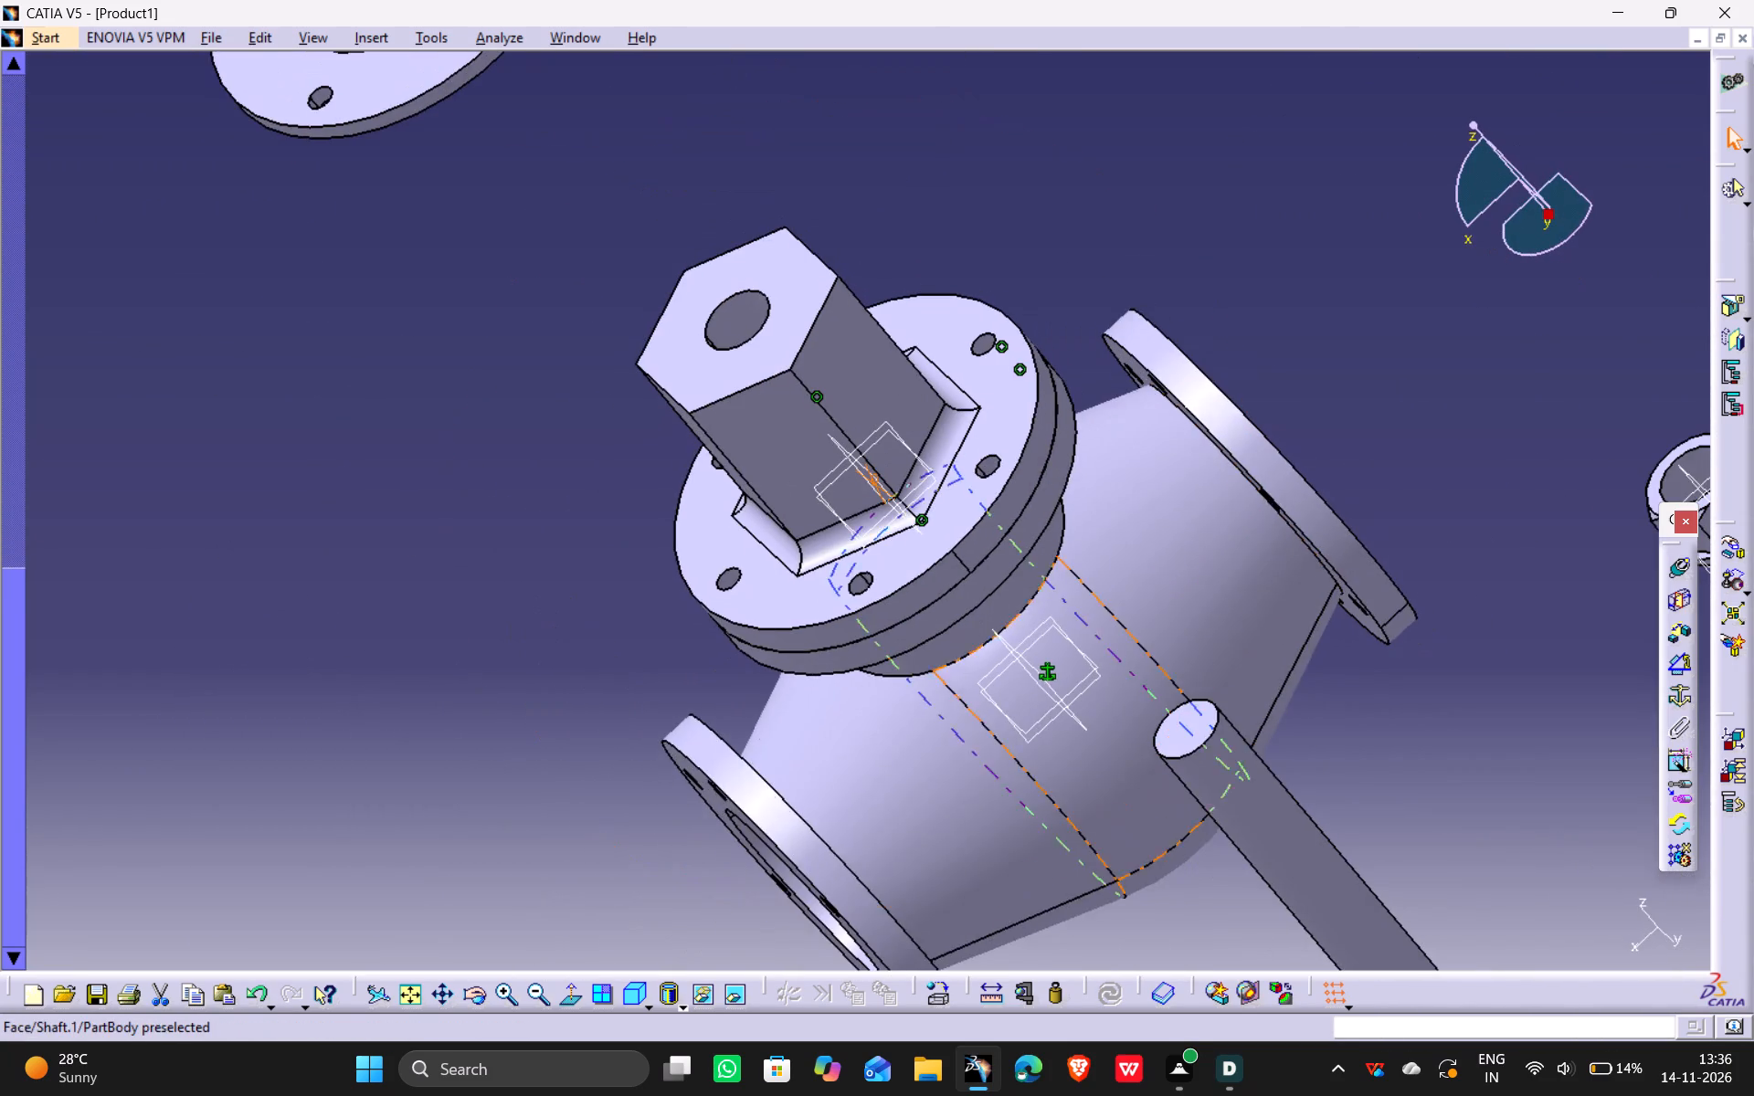
middle_click_drag(705, 743, 755, 540)
scroll(703, 740, "down", 2)
left_click_drag(702, 739, 755, 540)
middle_click_drag(1061, 360, 1088, 427, "ctrl")
middle_click_drag(1187, 433, 1167, 484)
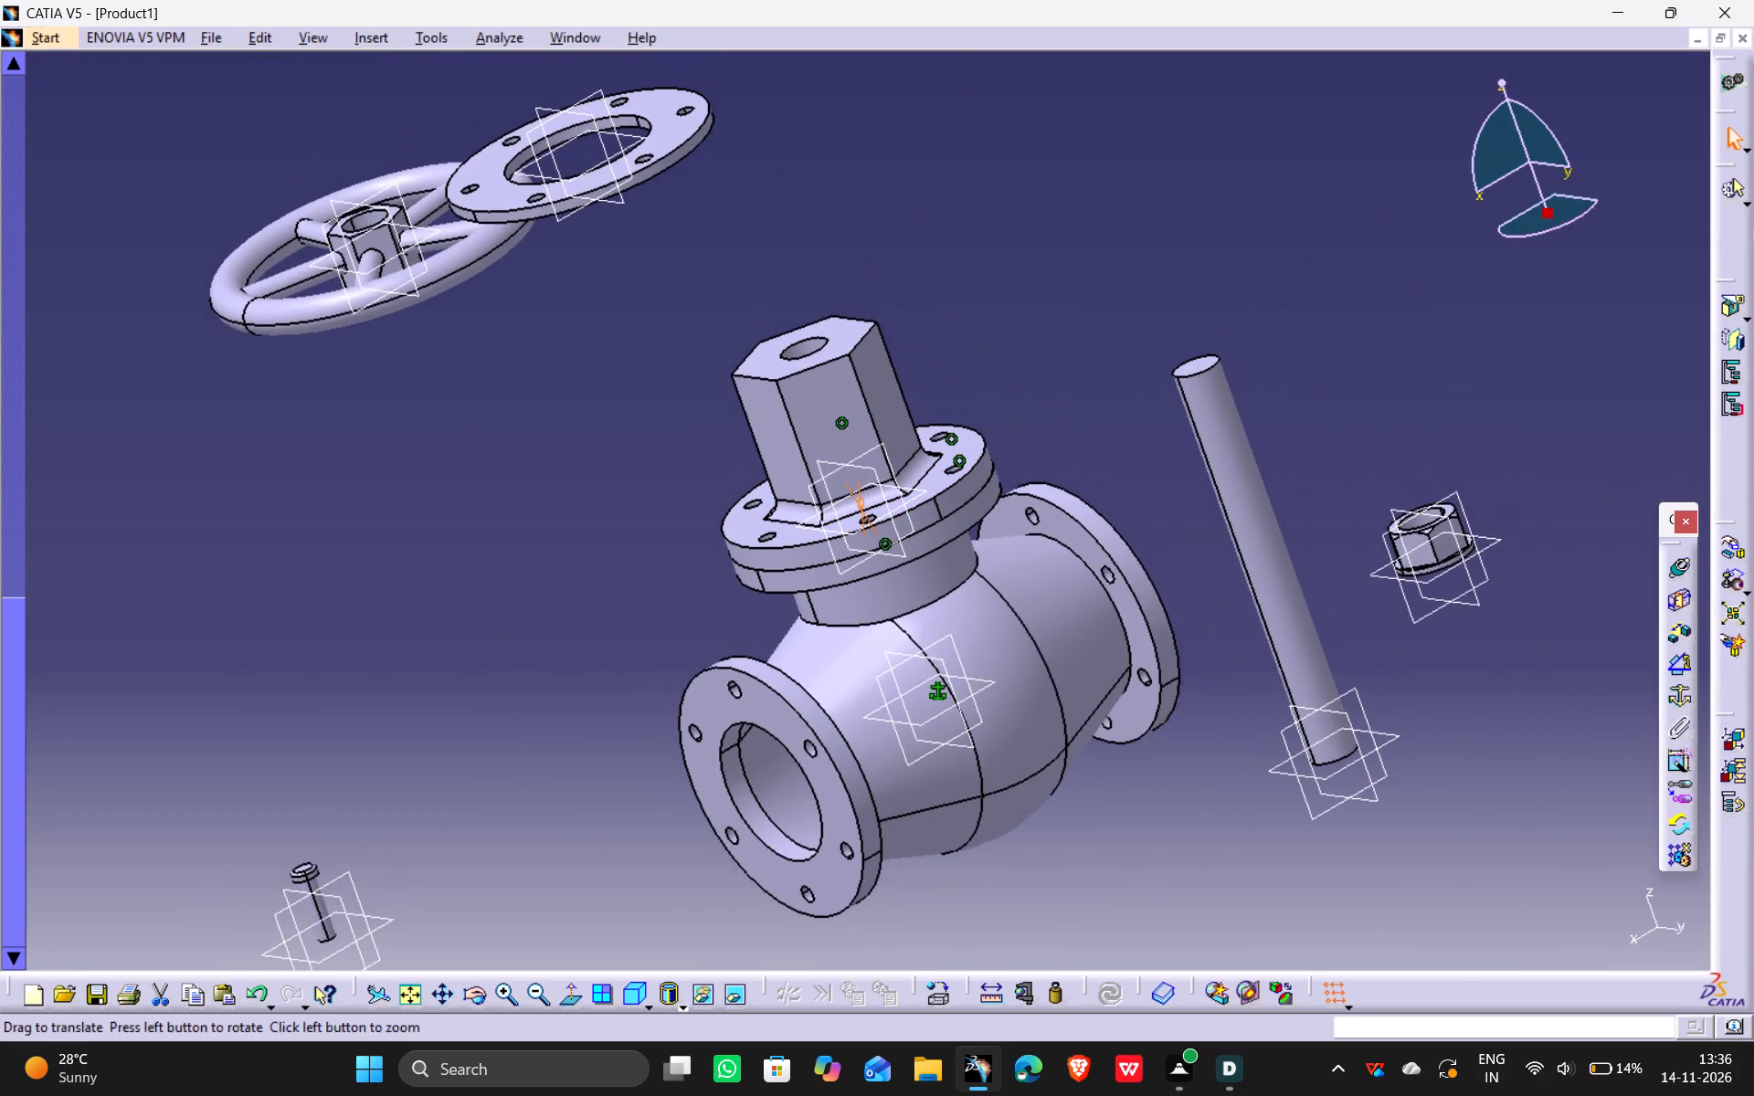
middle_click_drag(1167, 484, 1167, 486)
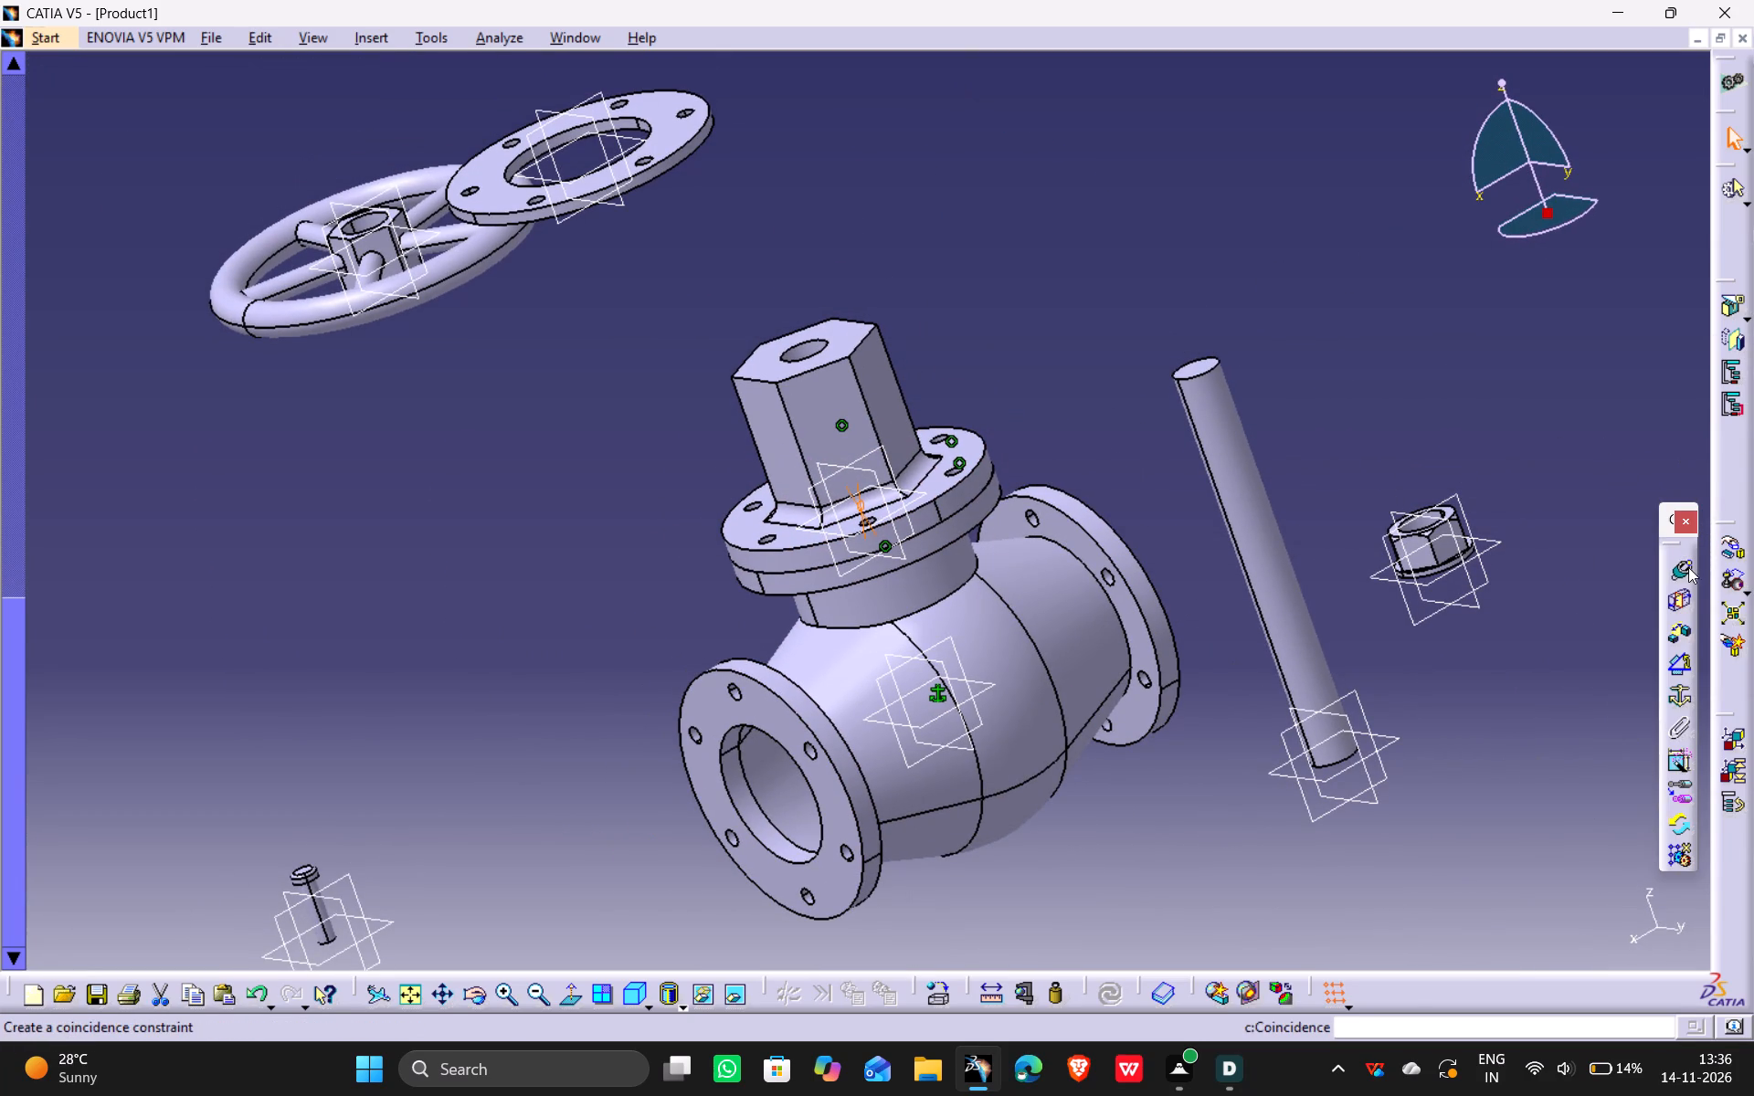
Make the axis of a bolt hole on the bonnet's flange coincident with the bolt's shank axis.
left_click(1680, 567)
middle_click_drag(923, 569, 923, 433, "ctrl")
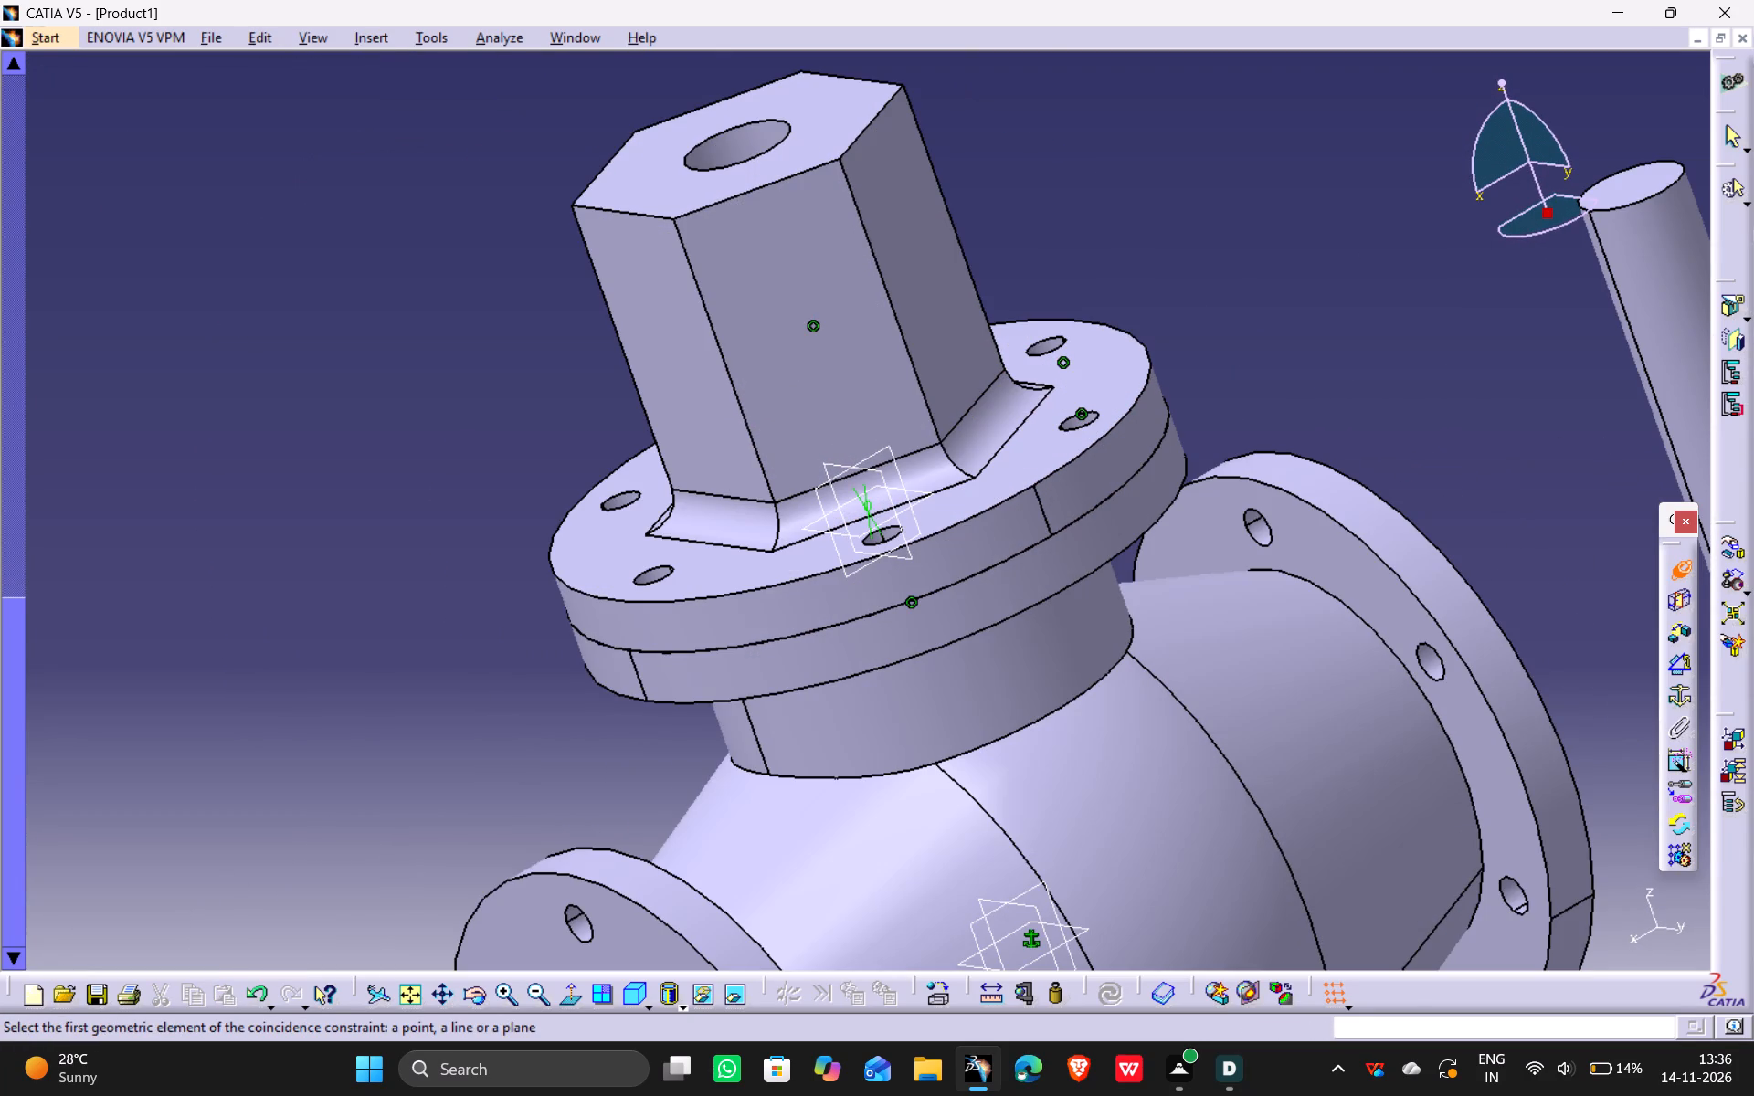
middle_click_drag(1051, 51, 1064, 260)
scroll(1050, 54, "down", 2)
left_click_drag(1050, 54, 1072, 269)
middle_click_drag(1049, 204, 1064, 332)
scroll(1048, 204, "down", 2)
left_click_drag(1048, 204, 1064, 332)
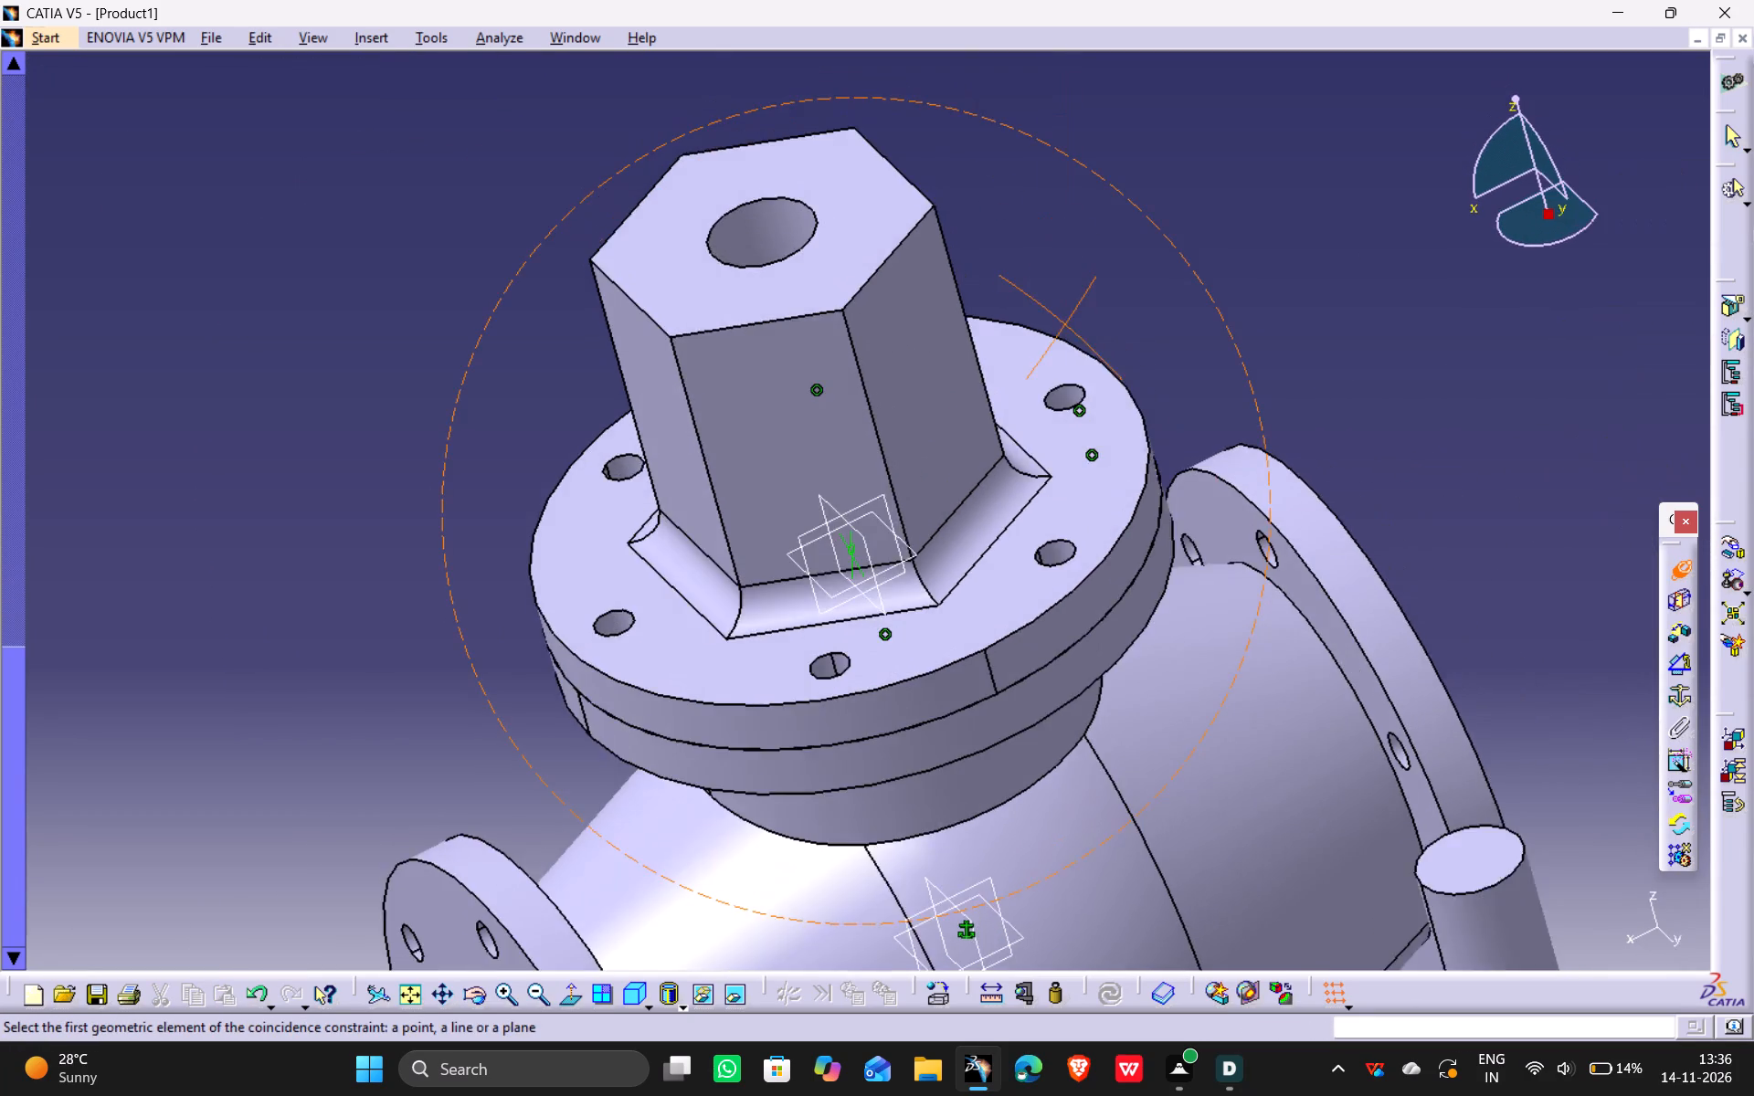
left_click_drag(1064, 332, 1067, 350)
middle_click_drag(1064, 332, 1067, 350)
left_click(1073, 414)
middle_click_drag(602, 794, 877, 505)
middle_click_drag(275, 574, 274, 574, "ctrl")
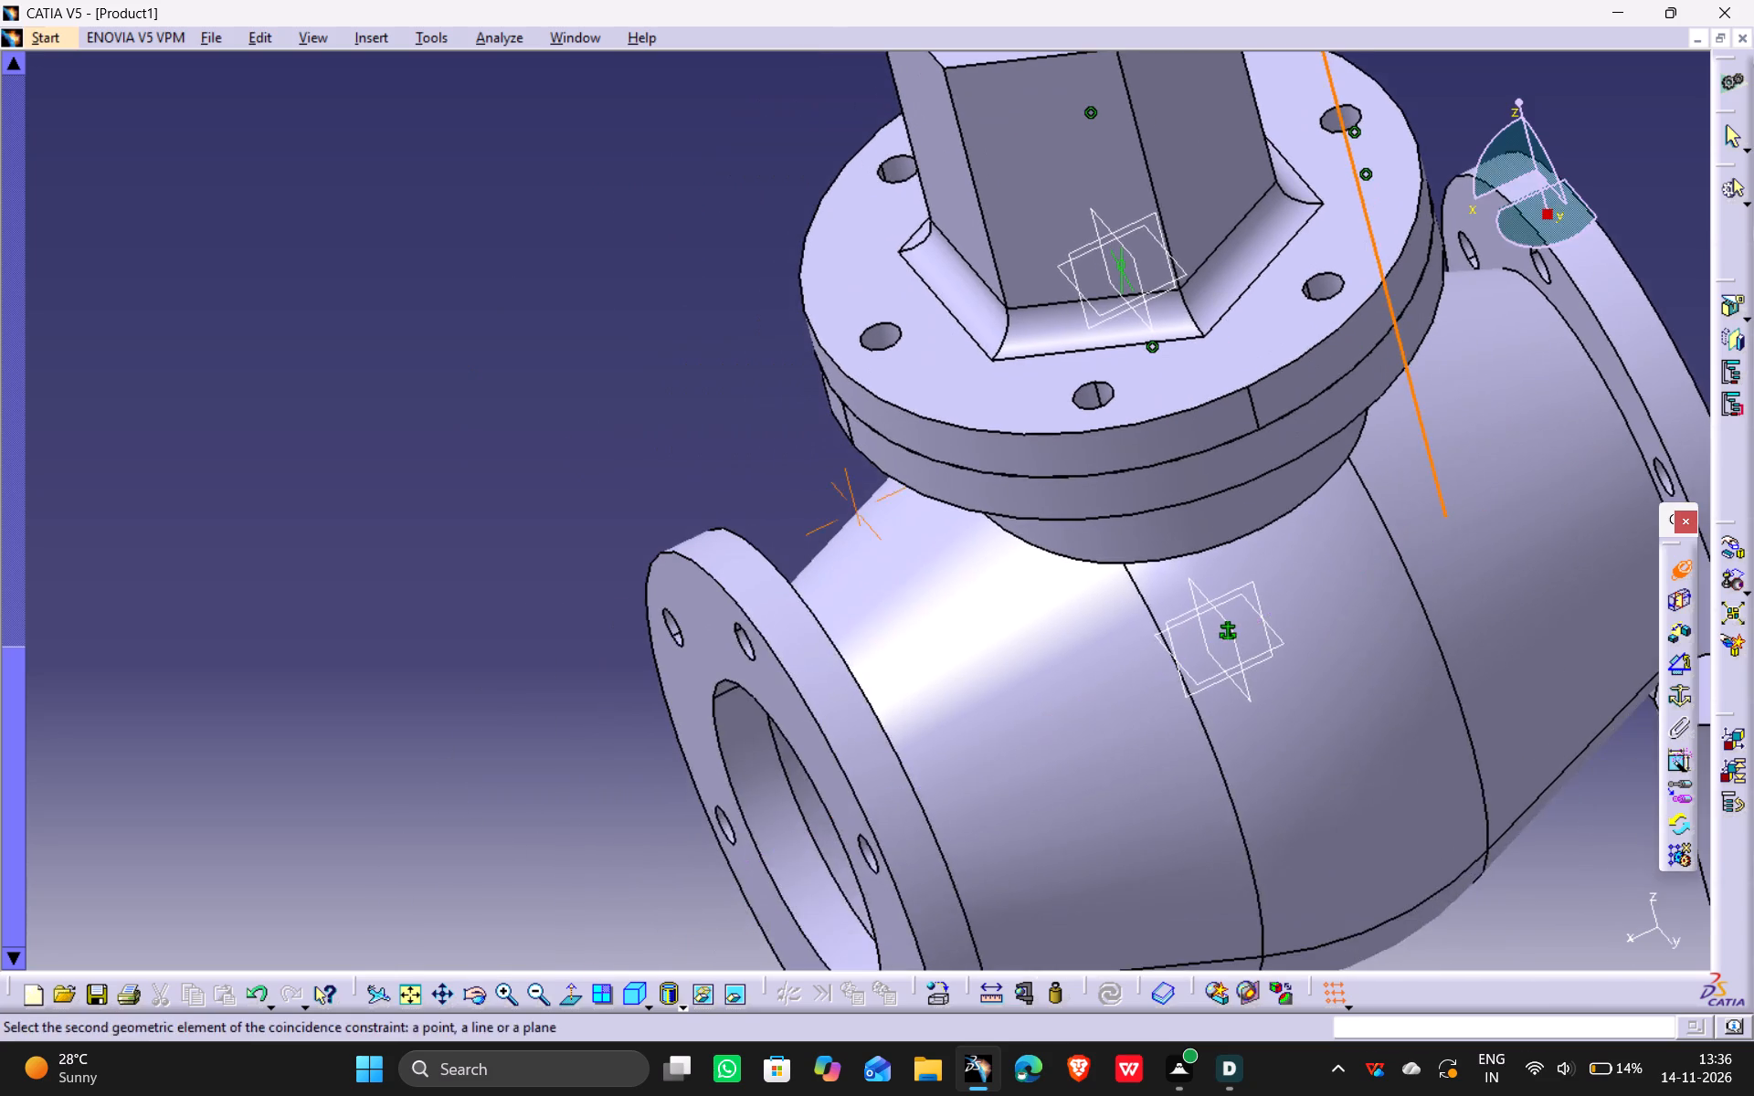
middle_click_drag(274, 574, 300, 690, "ctrl")
scroll(292, 771, "up", 1)
middle_click_drag(297, 766, 524, 649)
middle_click_drag(526, 741, 523, 517, "ctrl")
middle_click_drag(4, 691, 972, 532)
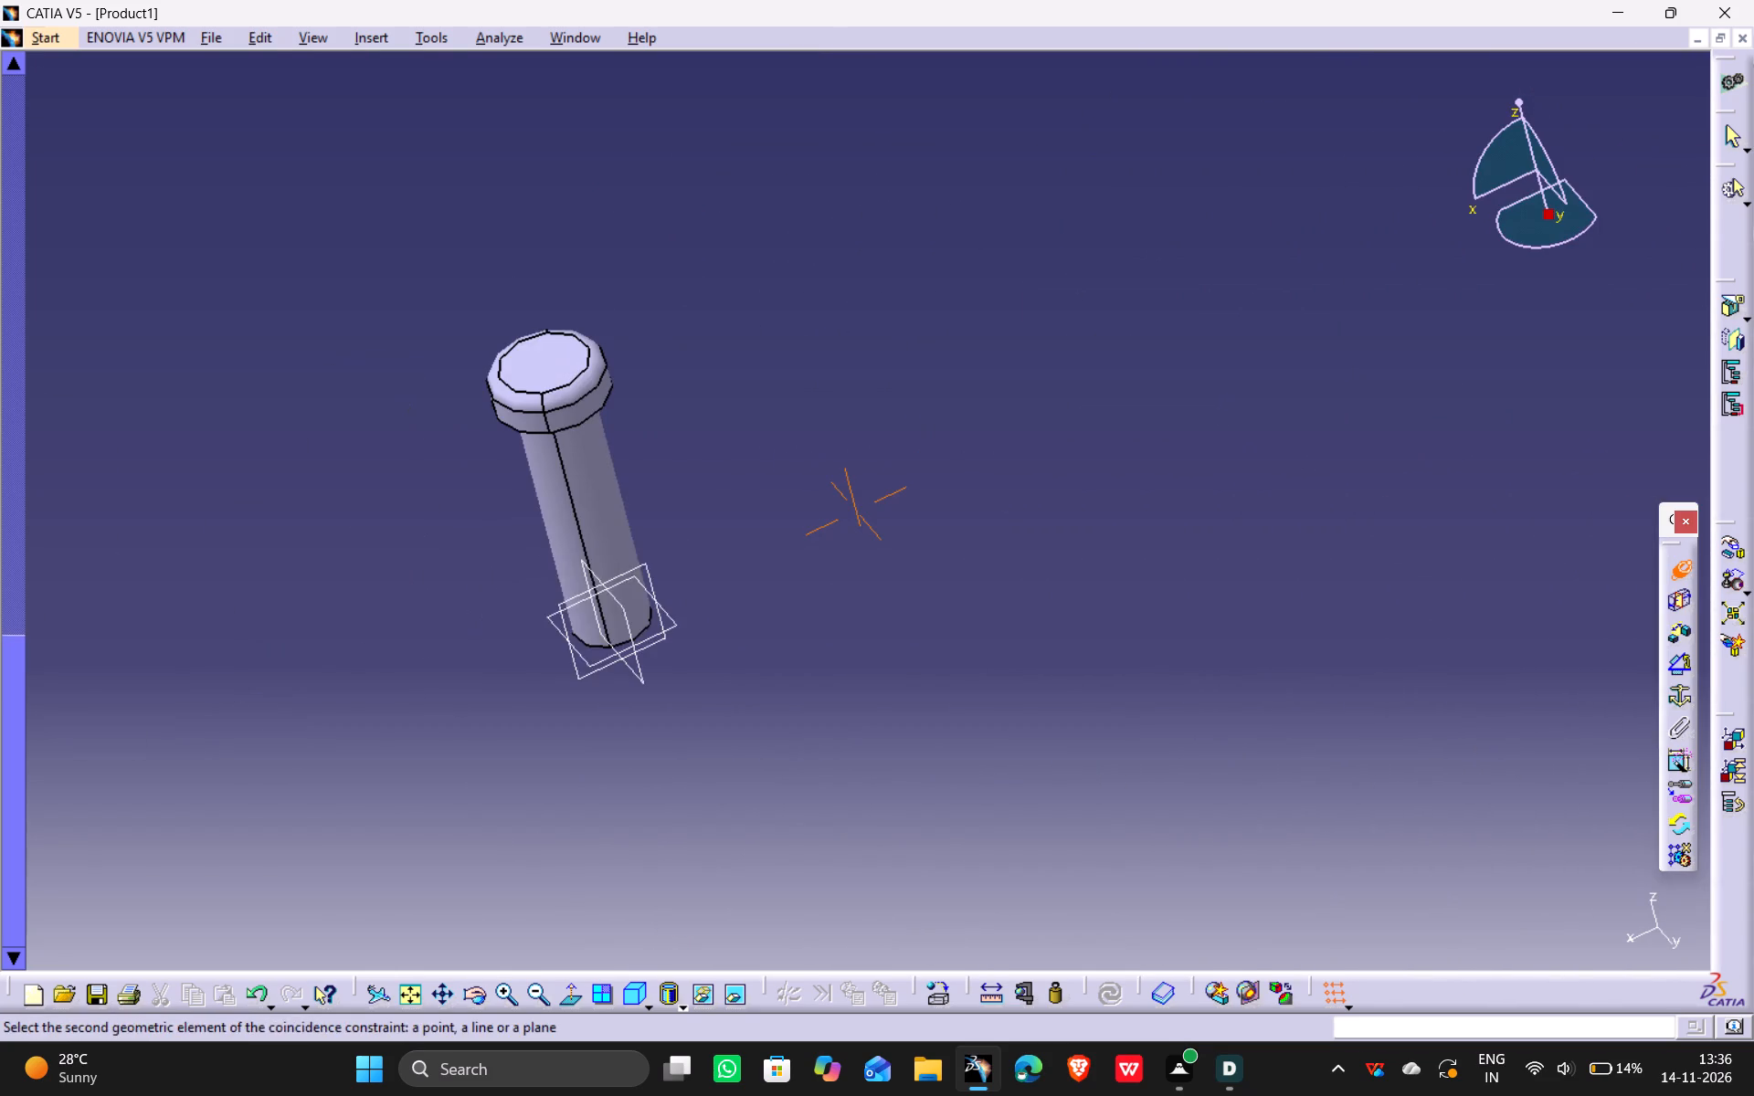
scroll(755, 561, "up", 1)
middle_click_drag(761, 557, 848, 533)
left_click(682, 498)
middle_click_drag(857, 287, 877, 359, "ctrl")
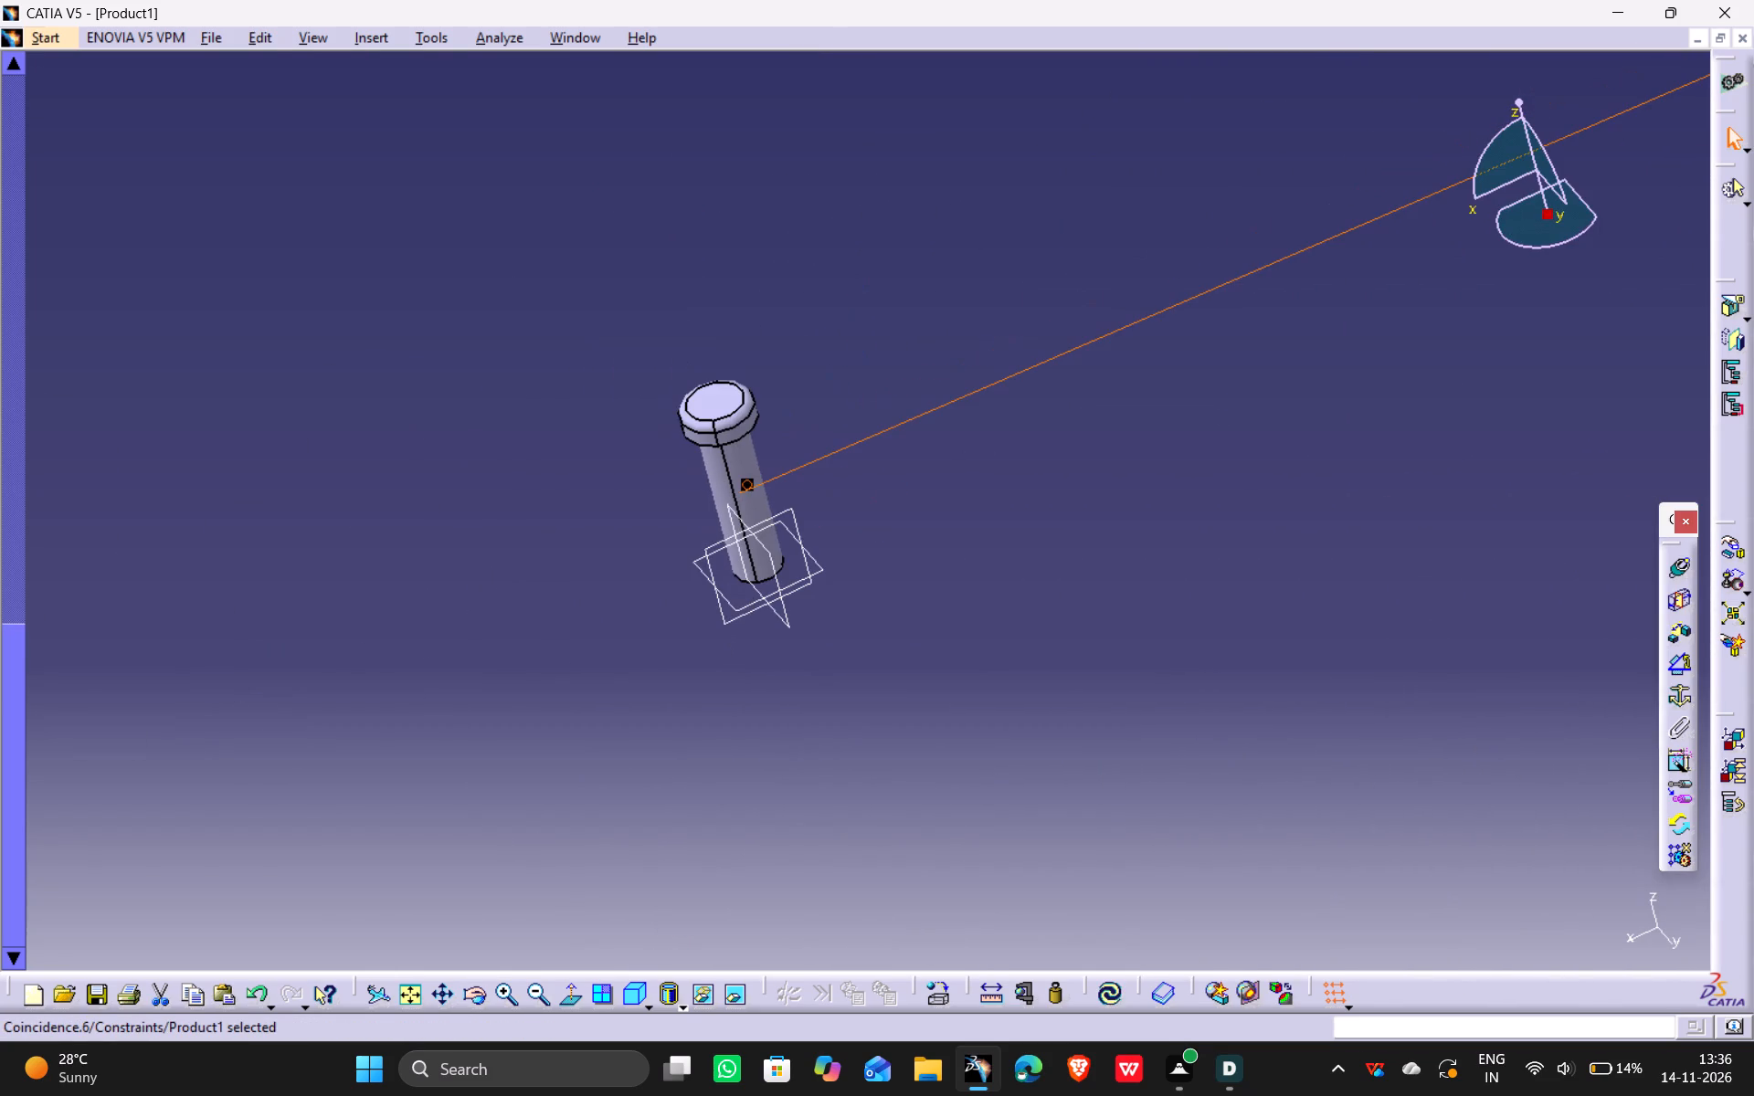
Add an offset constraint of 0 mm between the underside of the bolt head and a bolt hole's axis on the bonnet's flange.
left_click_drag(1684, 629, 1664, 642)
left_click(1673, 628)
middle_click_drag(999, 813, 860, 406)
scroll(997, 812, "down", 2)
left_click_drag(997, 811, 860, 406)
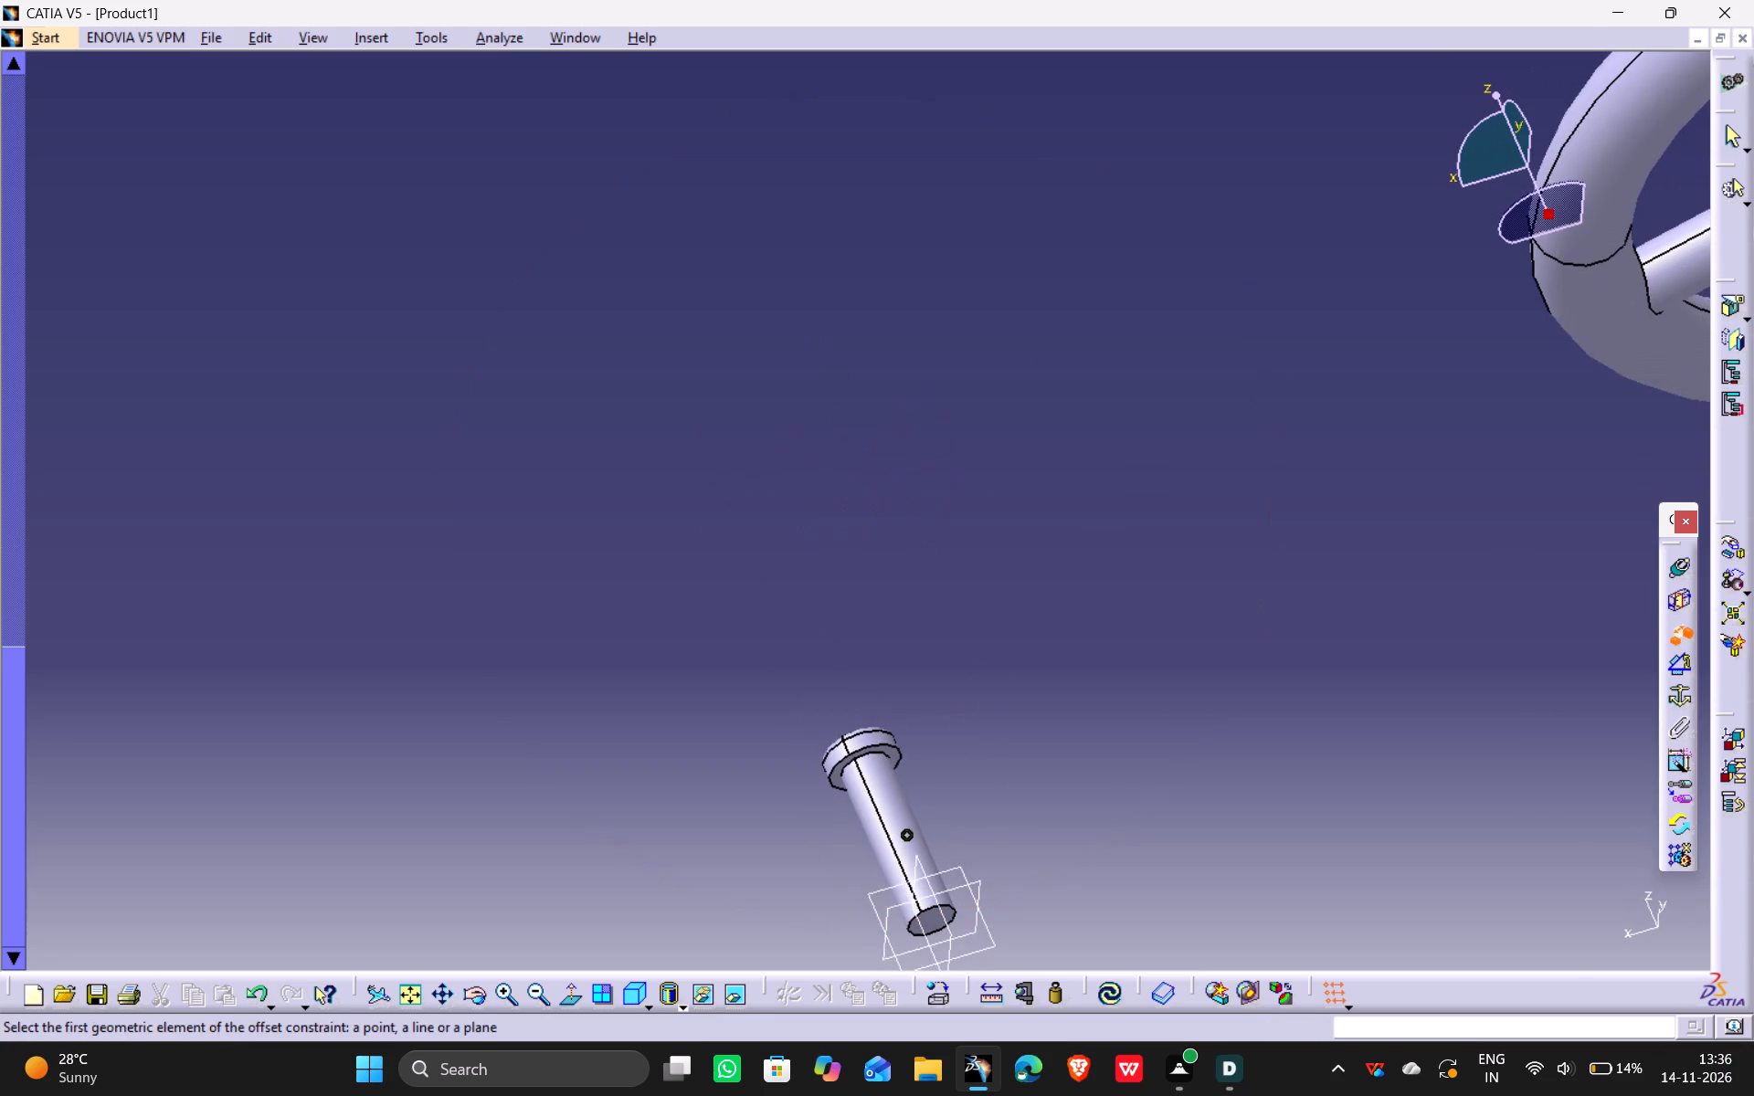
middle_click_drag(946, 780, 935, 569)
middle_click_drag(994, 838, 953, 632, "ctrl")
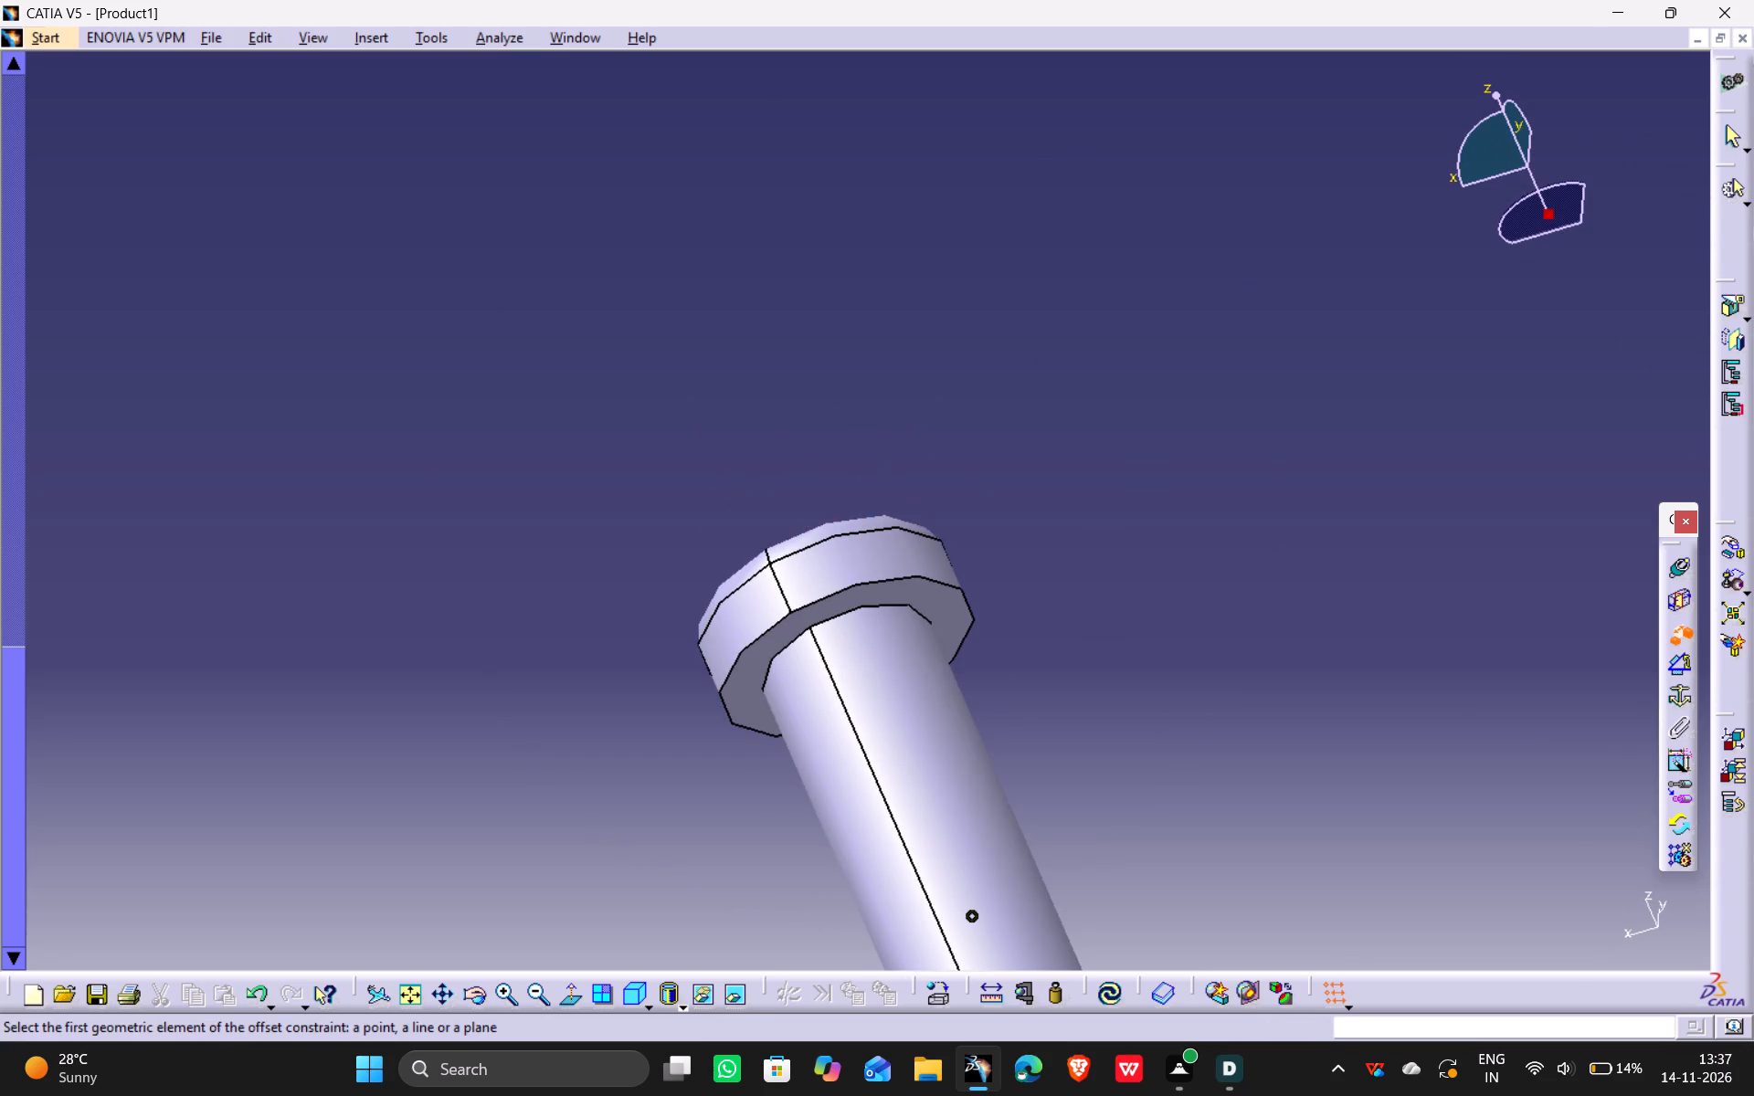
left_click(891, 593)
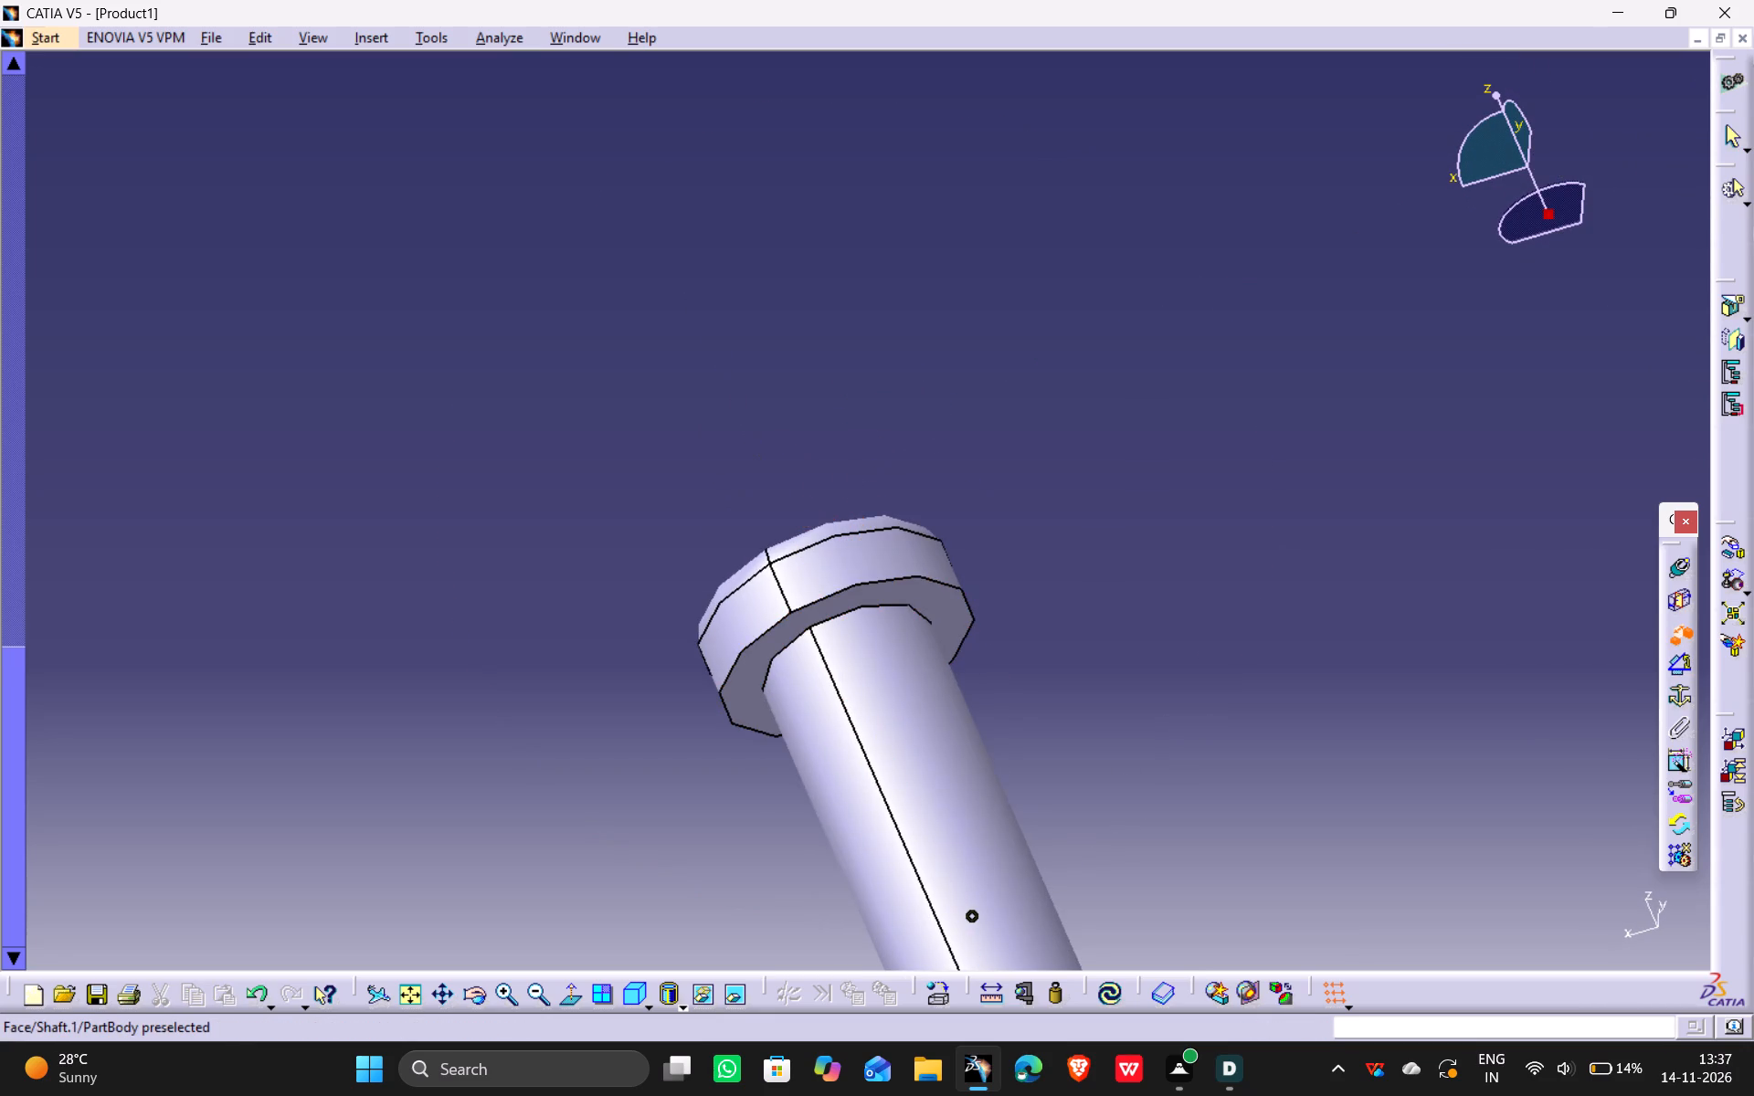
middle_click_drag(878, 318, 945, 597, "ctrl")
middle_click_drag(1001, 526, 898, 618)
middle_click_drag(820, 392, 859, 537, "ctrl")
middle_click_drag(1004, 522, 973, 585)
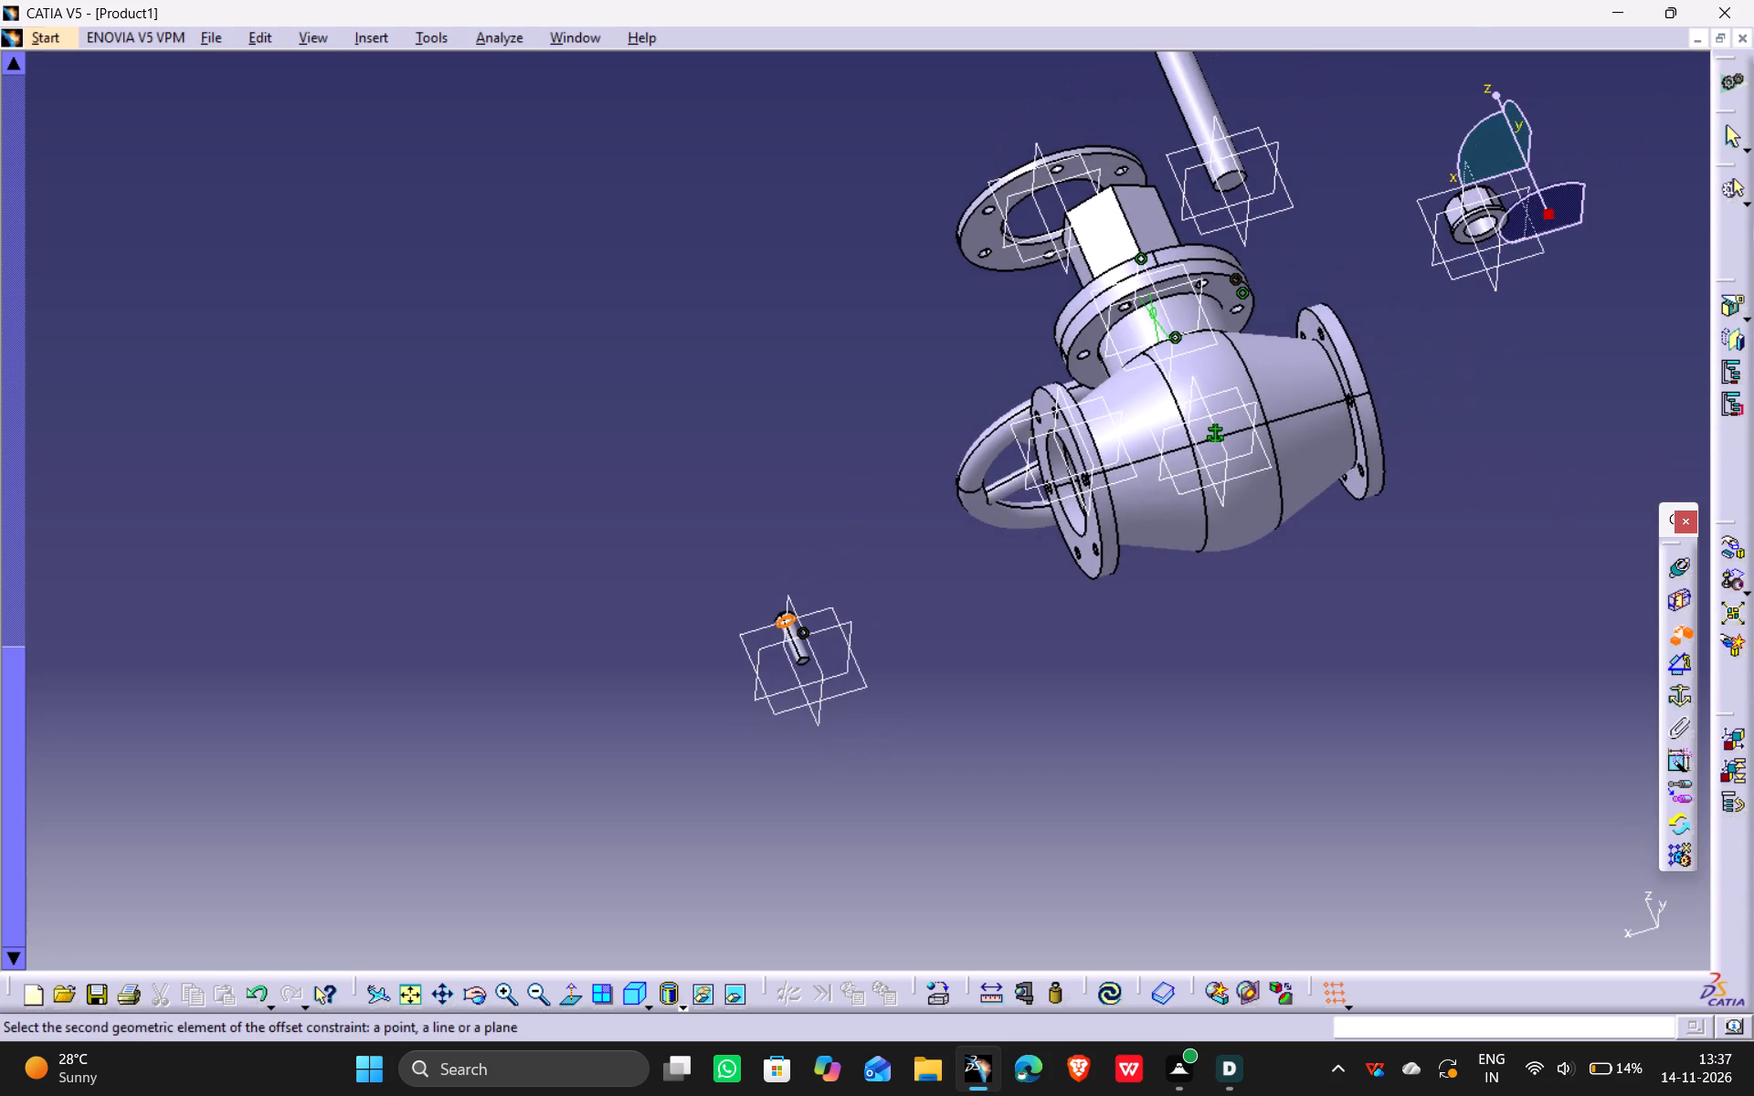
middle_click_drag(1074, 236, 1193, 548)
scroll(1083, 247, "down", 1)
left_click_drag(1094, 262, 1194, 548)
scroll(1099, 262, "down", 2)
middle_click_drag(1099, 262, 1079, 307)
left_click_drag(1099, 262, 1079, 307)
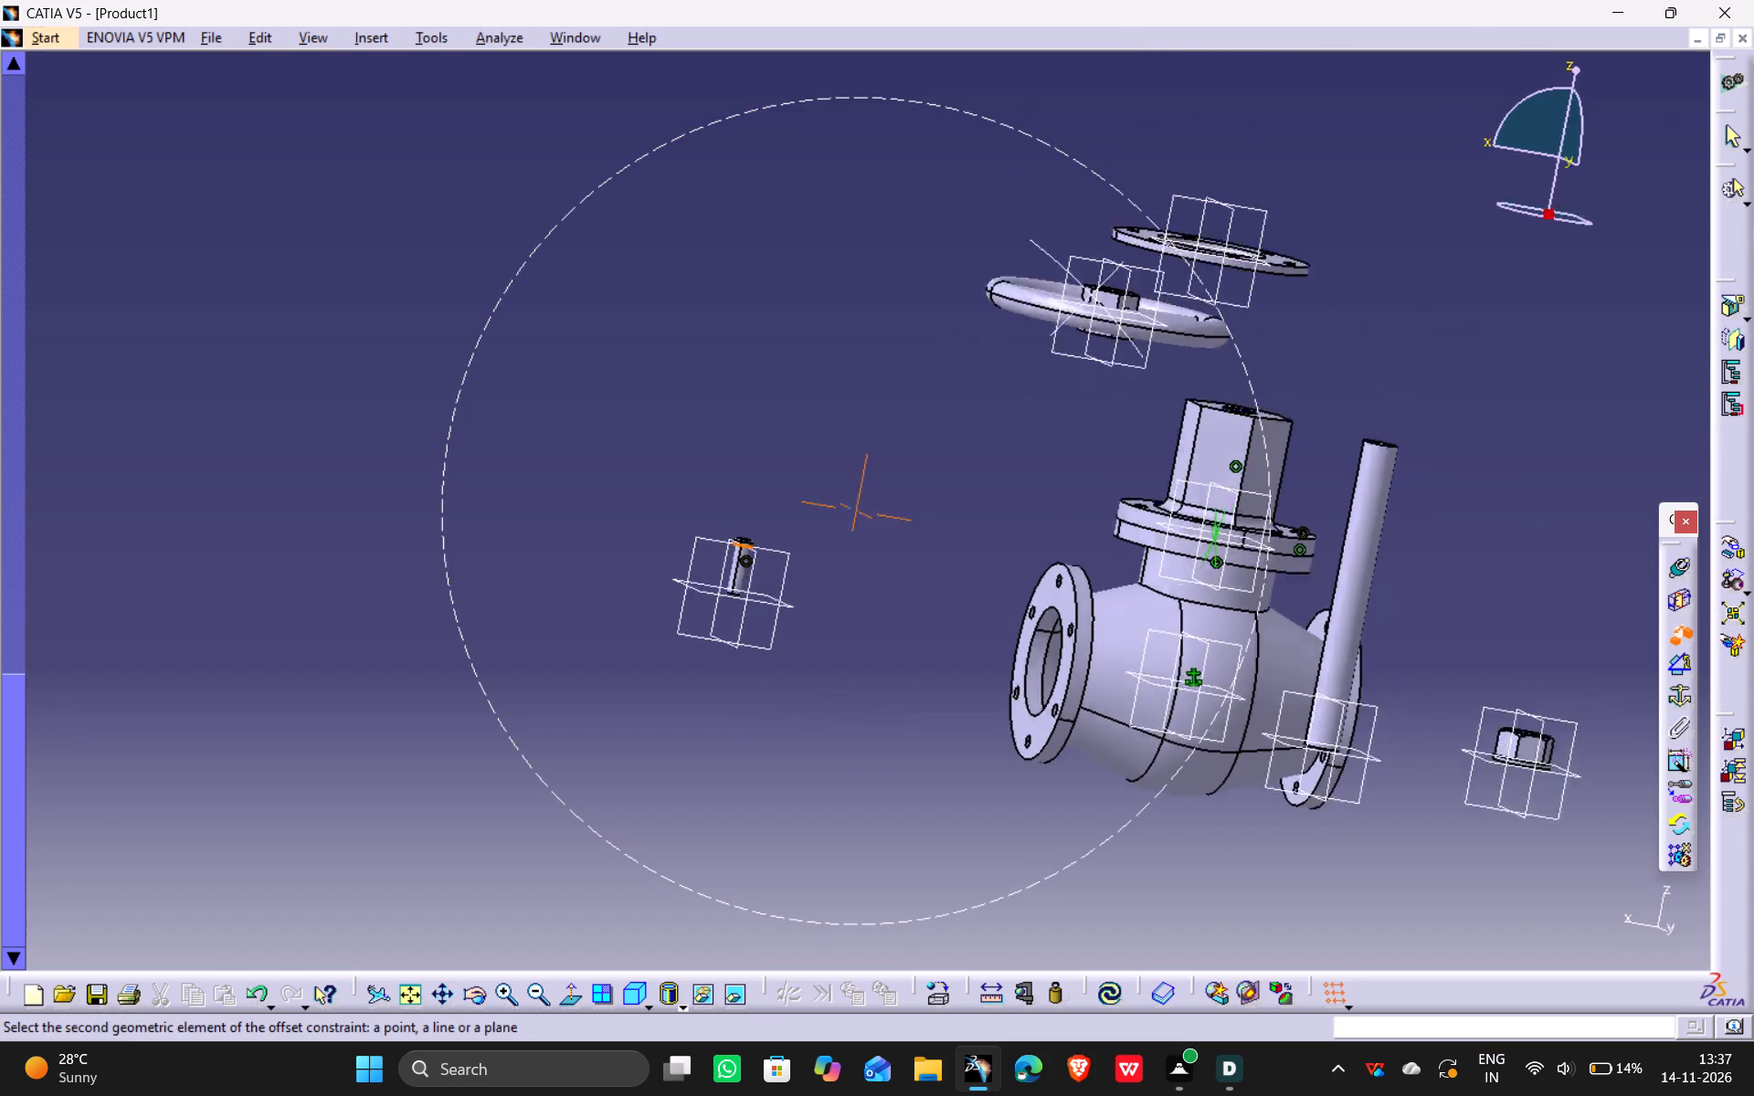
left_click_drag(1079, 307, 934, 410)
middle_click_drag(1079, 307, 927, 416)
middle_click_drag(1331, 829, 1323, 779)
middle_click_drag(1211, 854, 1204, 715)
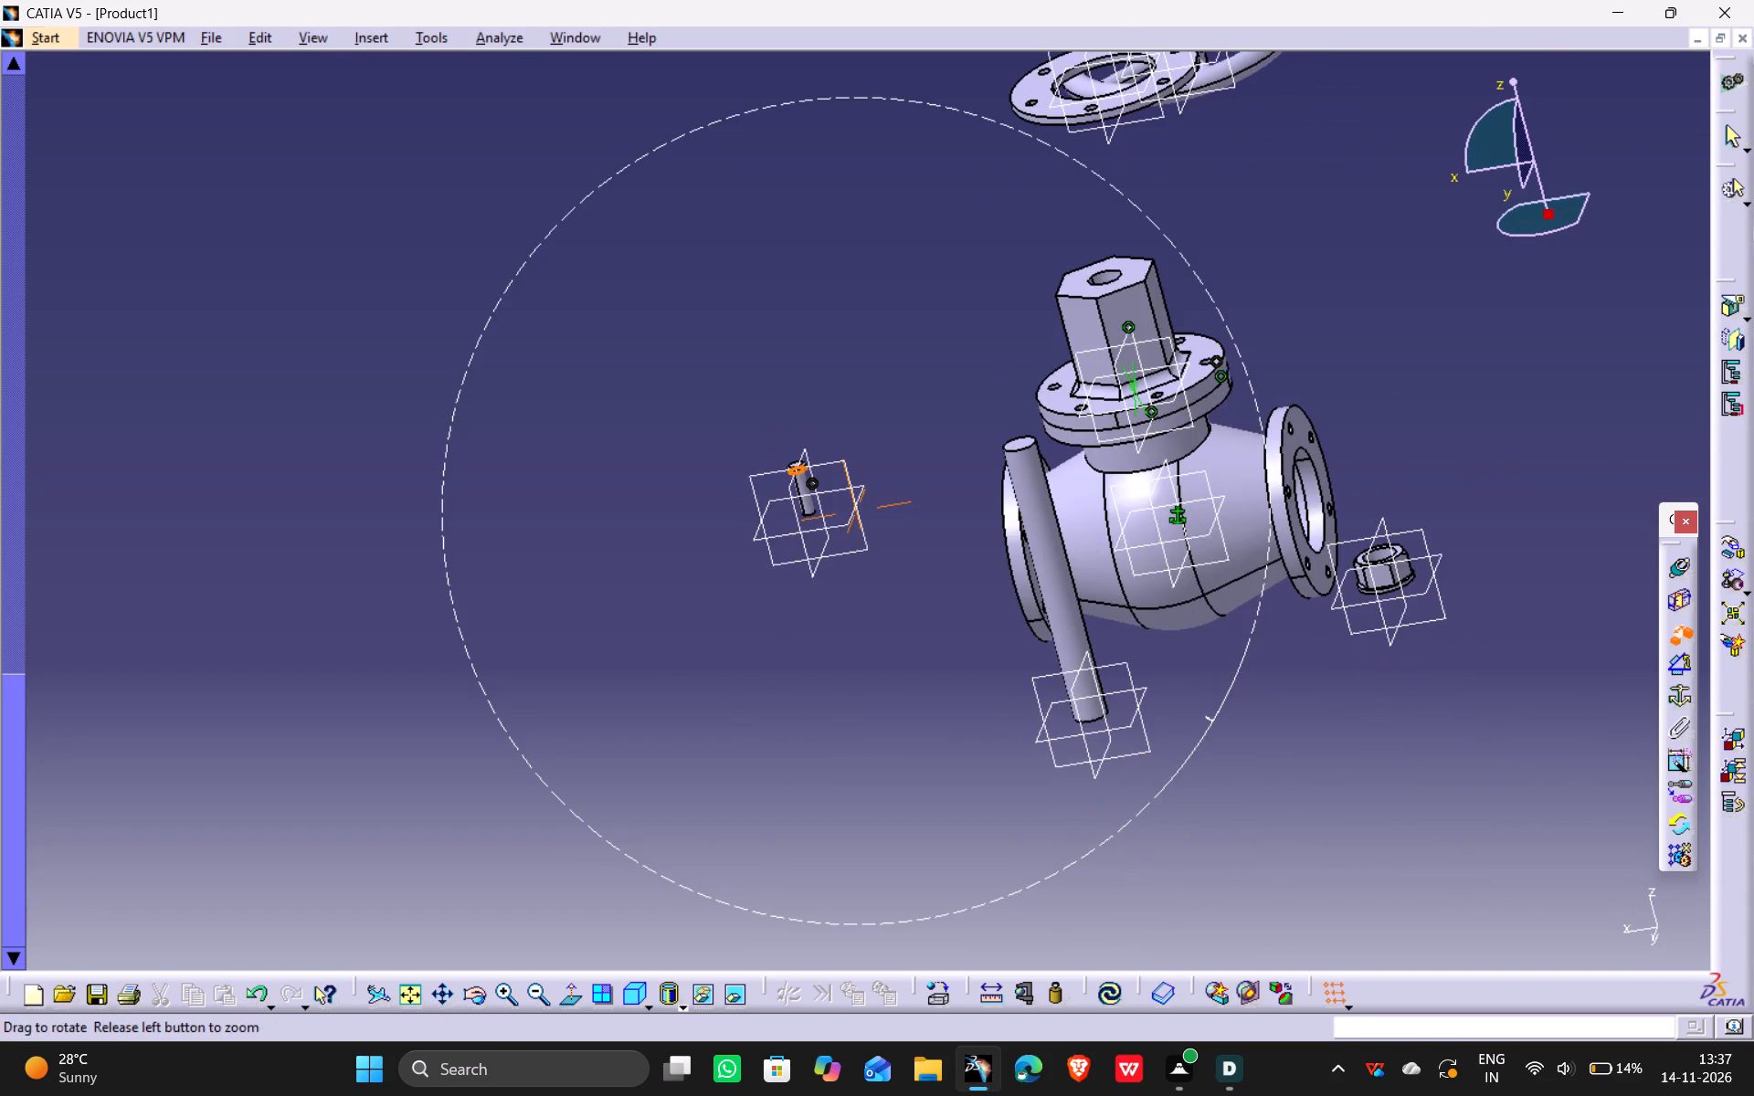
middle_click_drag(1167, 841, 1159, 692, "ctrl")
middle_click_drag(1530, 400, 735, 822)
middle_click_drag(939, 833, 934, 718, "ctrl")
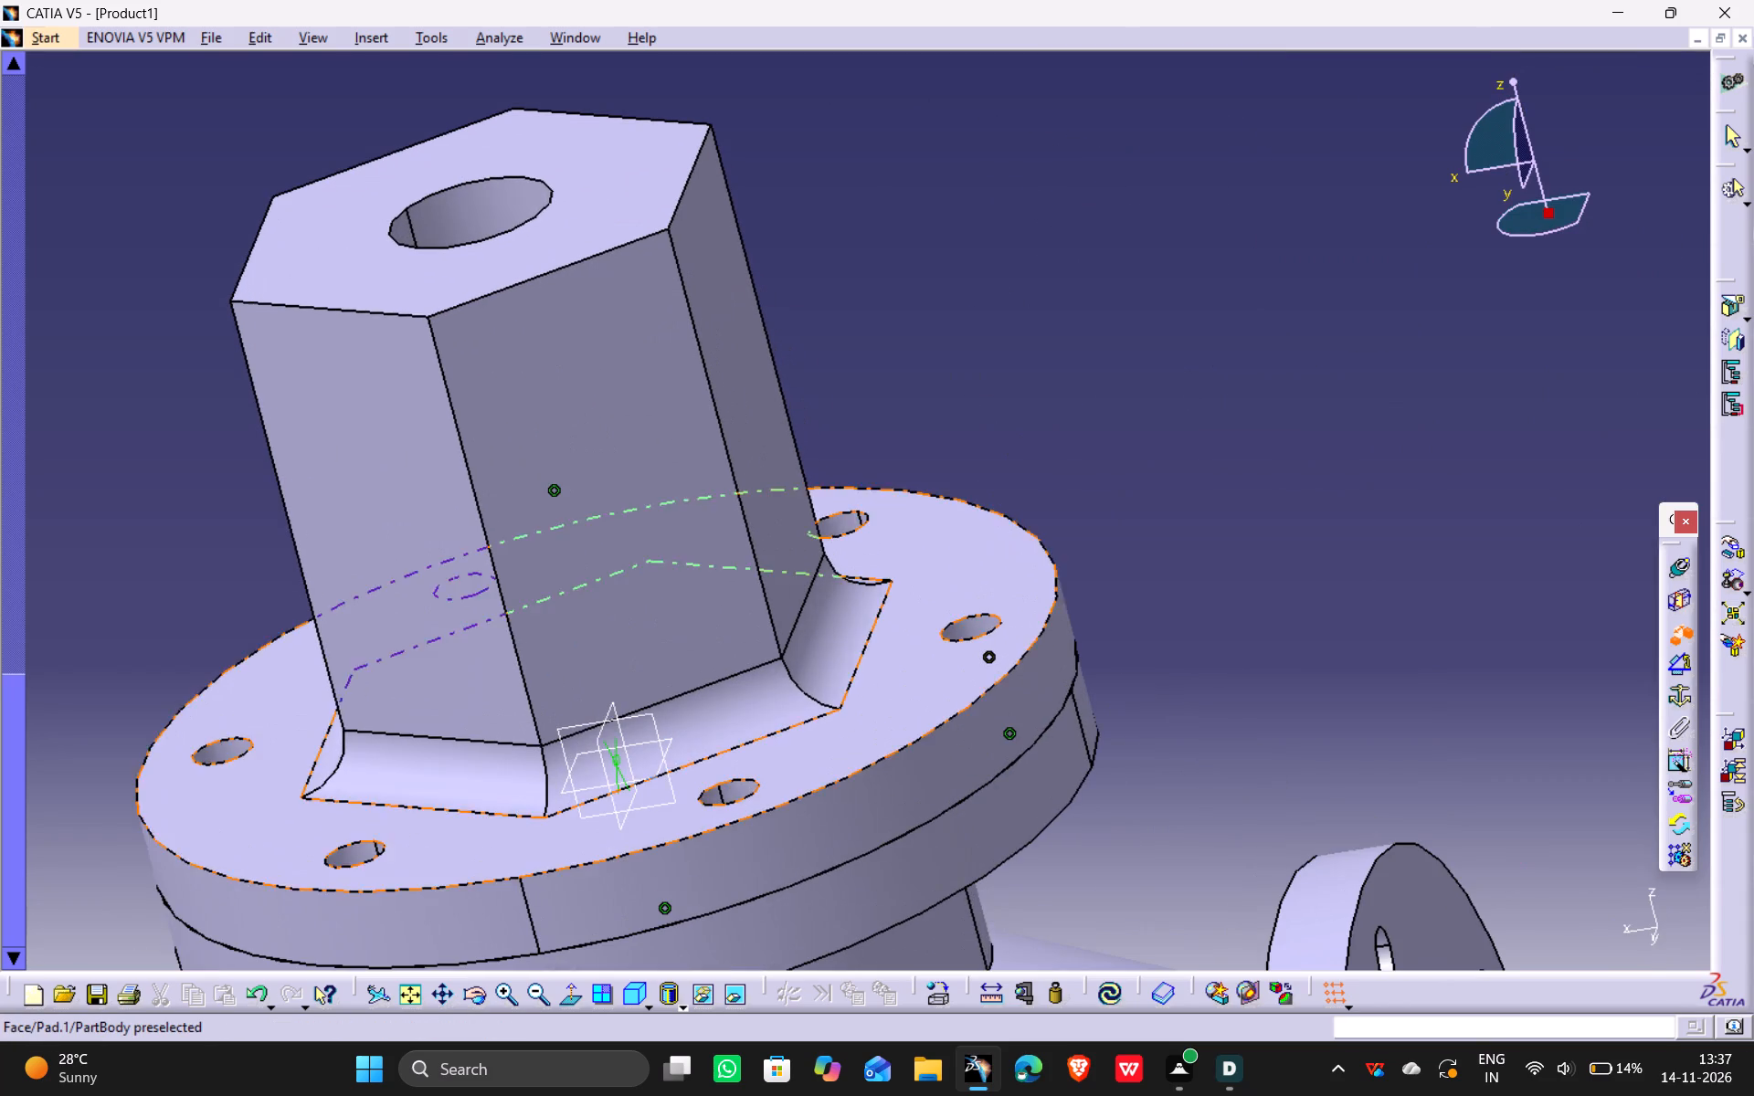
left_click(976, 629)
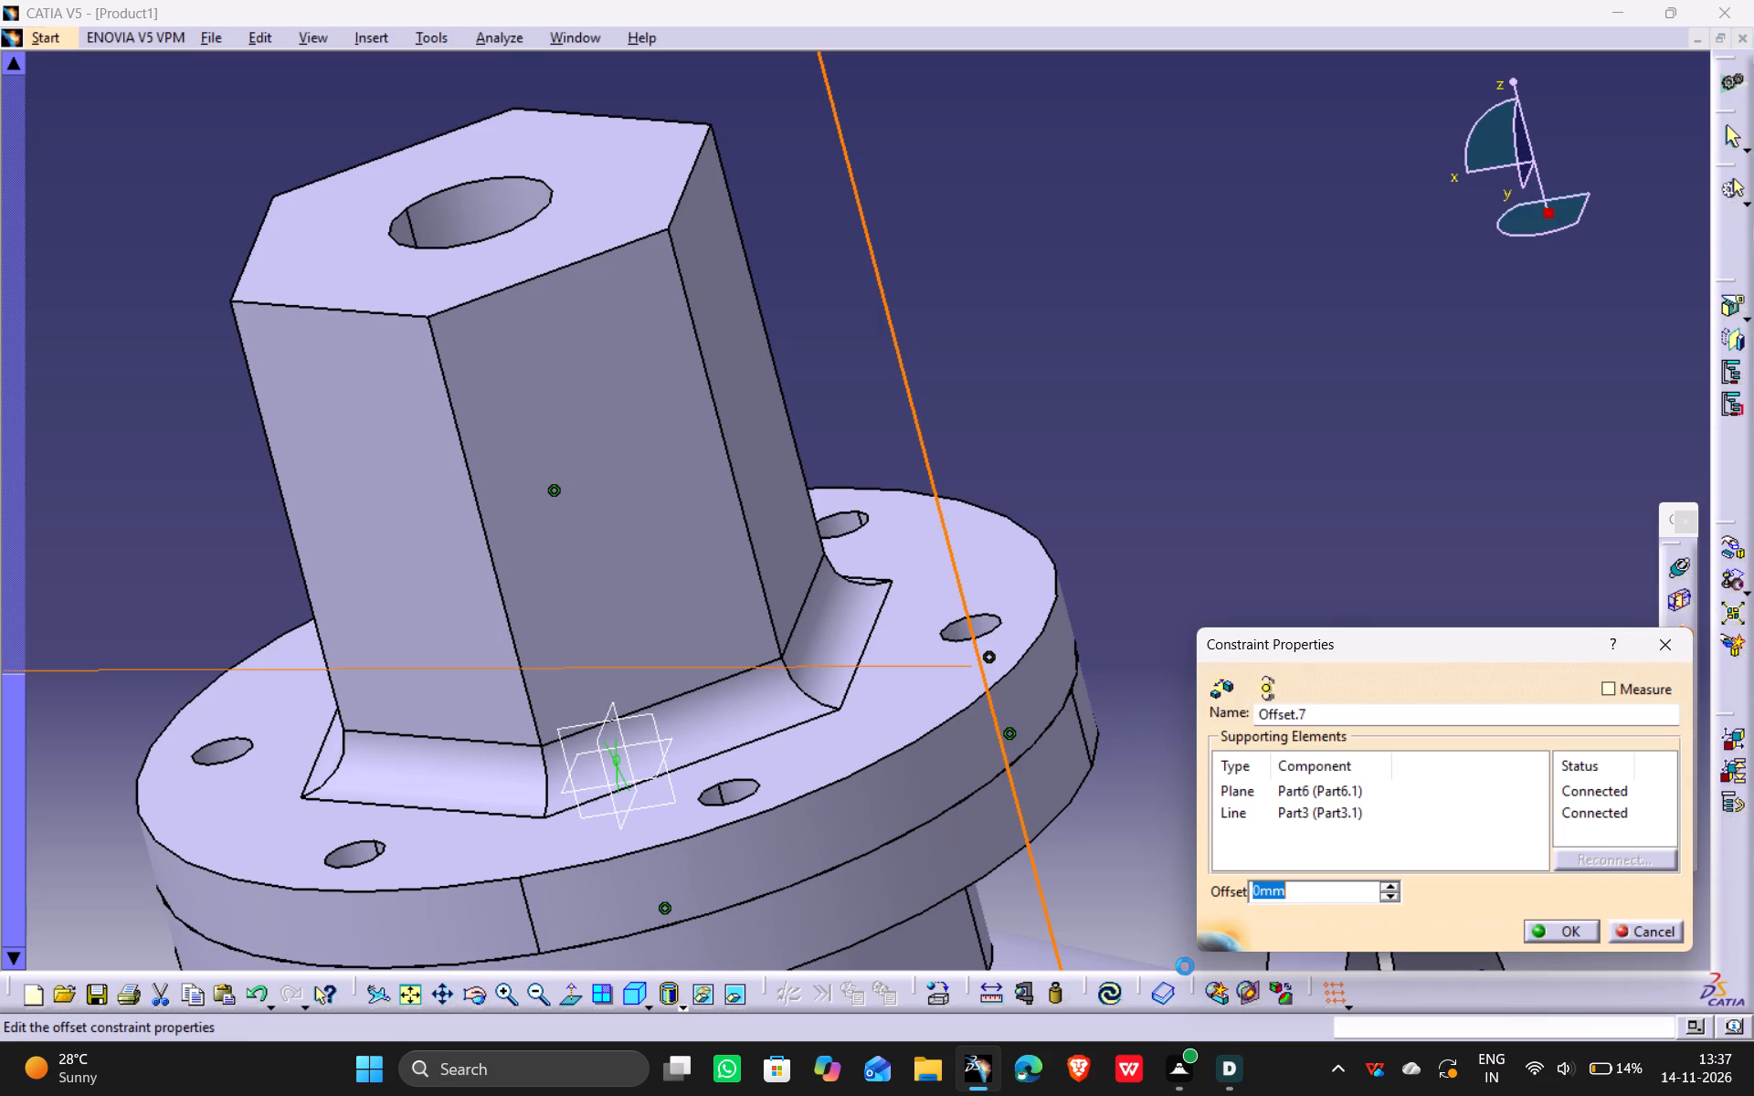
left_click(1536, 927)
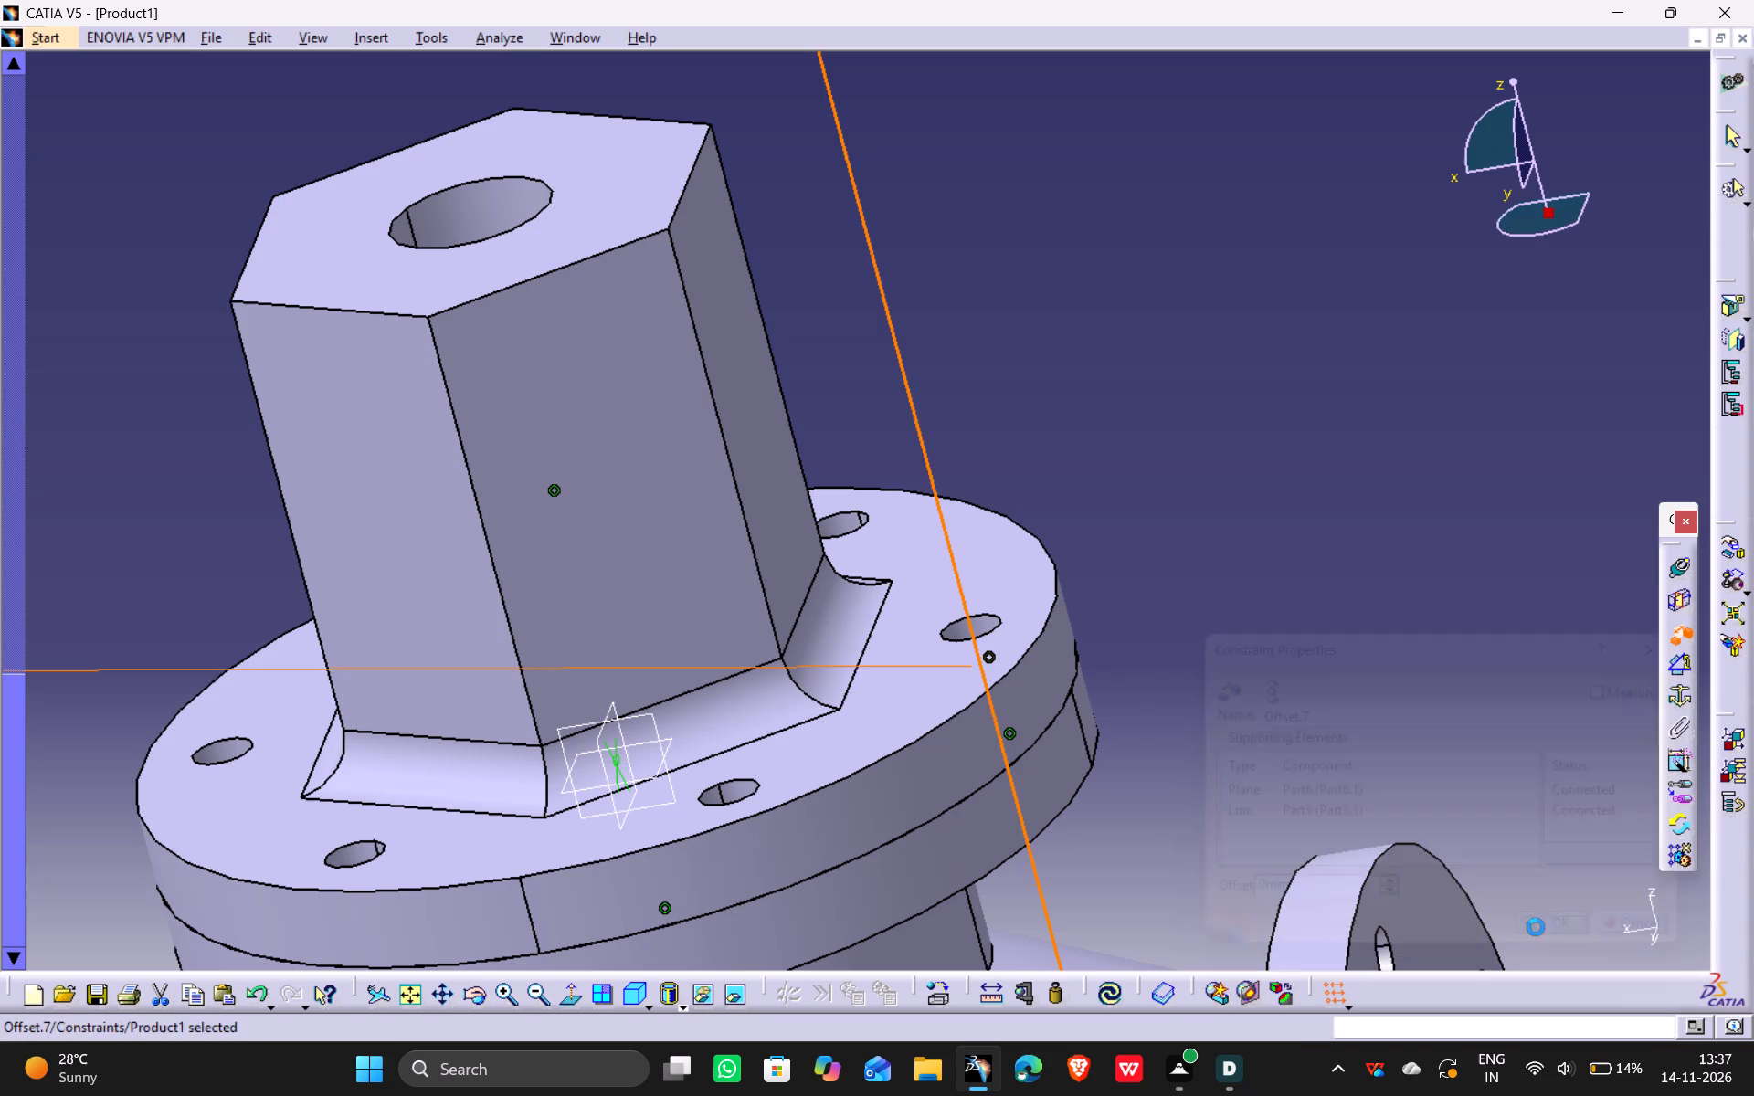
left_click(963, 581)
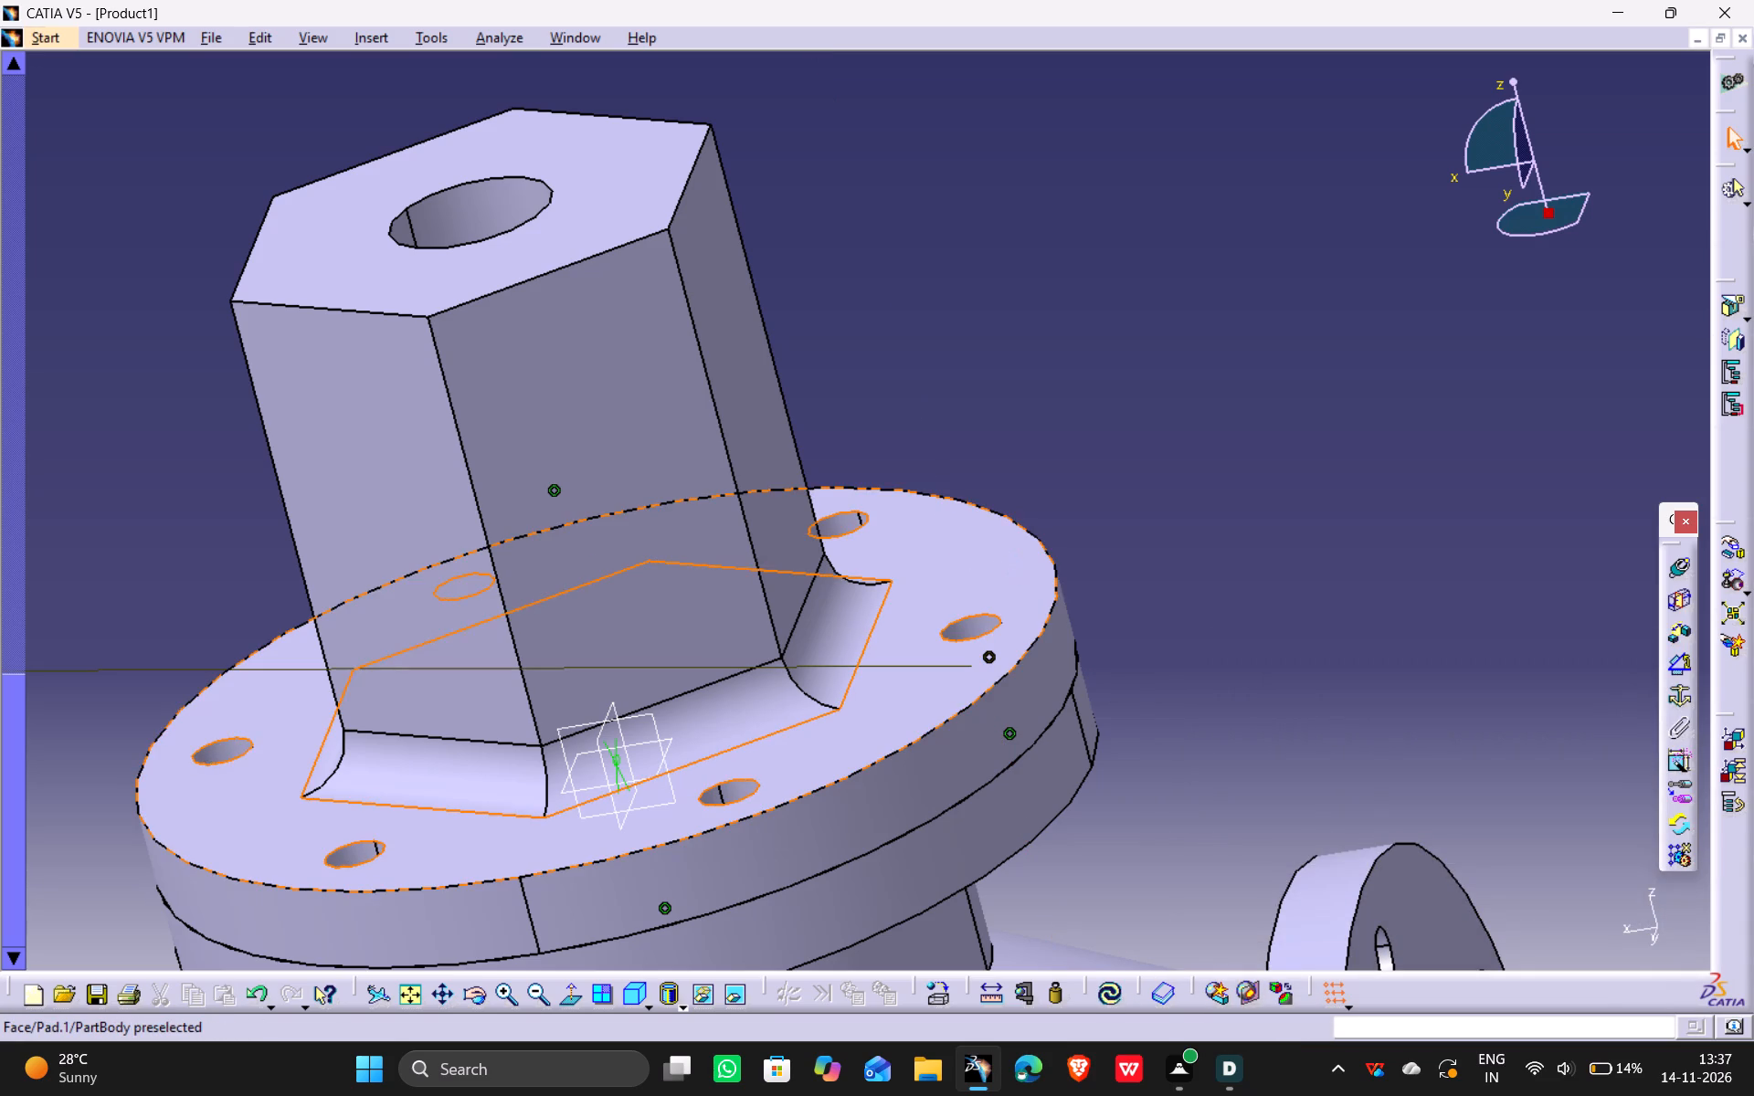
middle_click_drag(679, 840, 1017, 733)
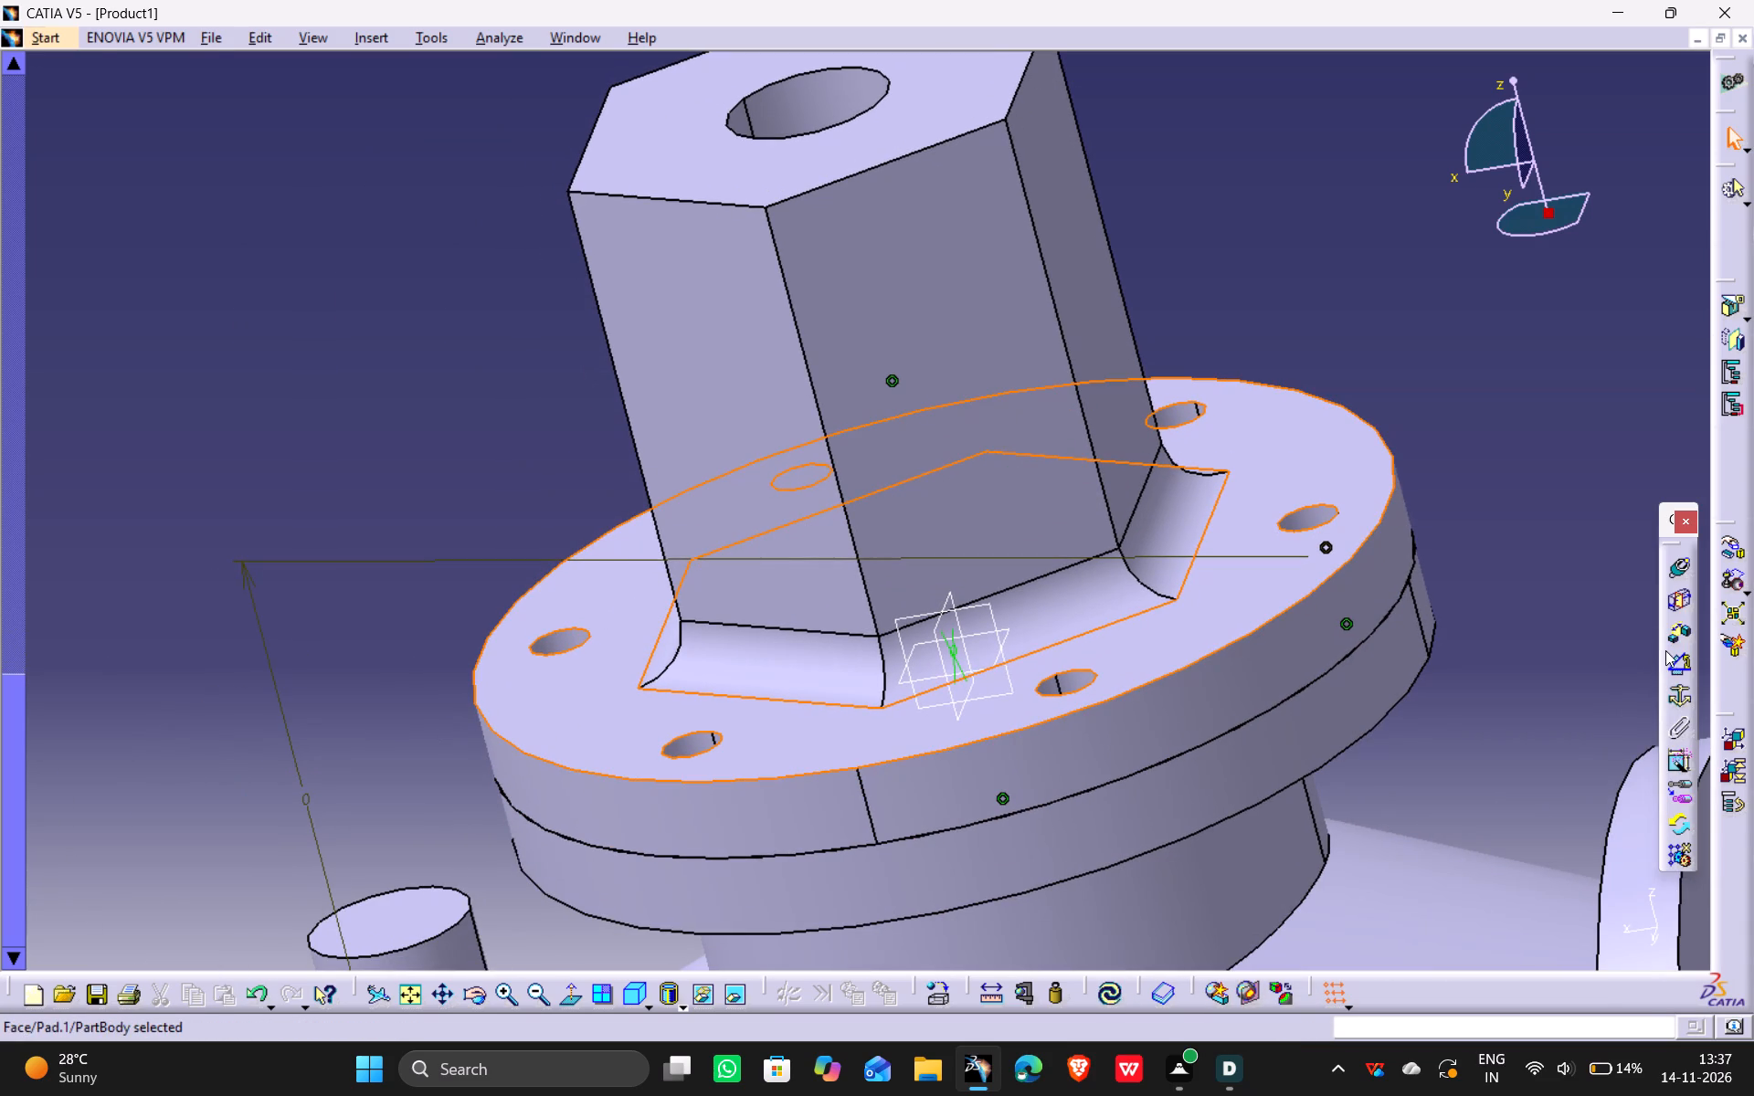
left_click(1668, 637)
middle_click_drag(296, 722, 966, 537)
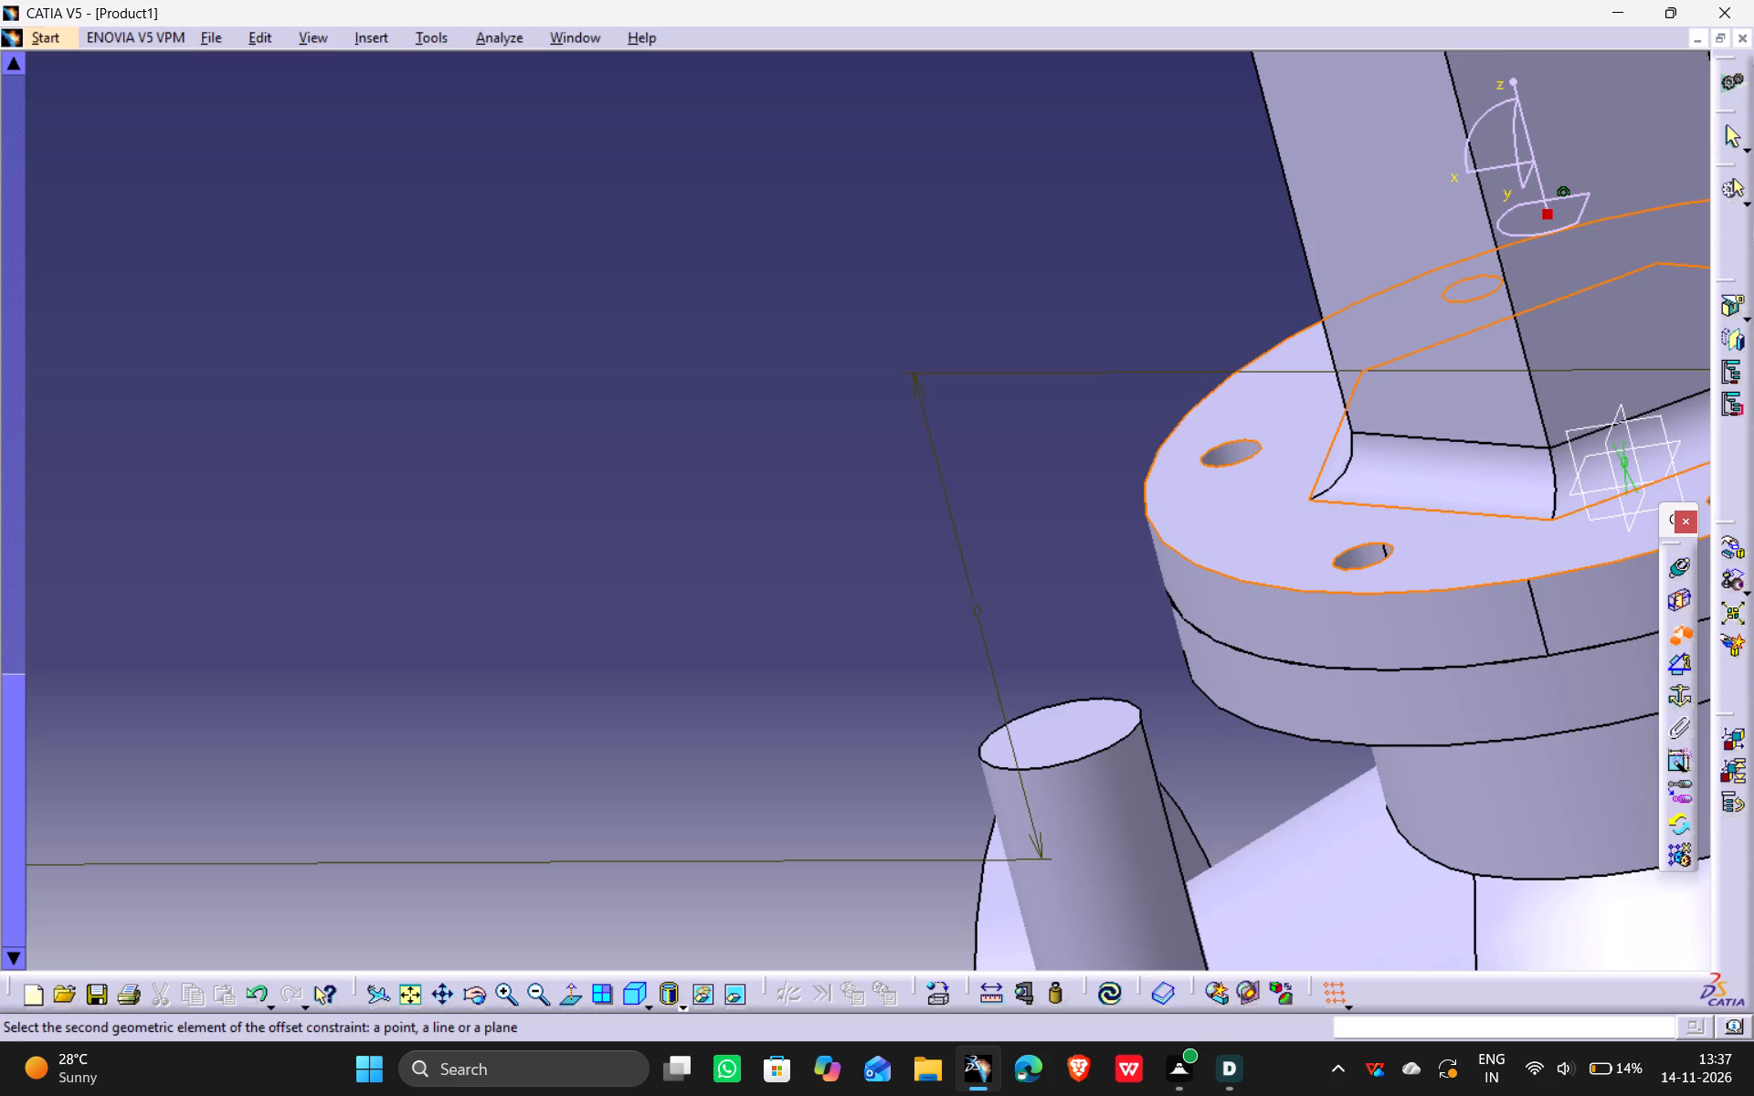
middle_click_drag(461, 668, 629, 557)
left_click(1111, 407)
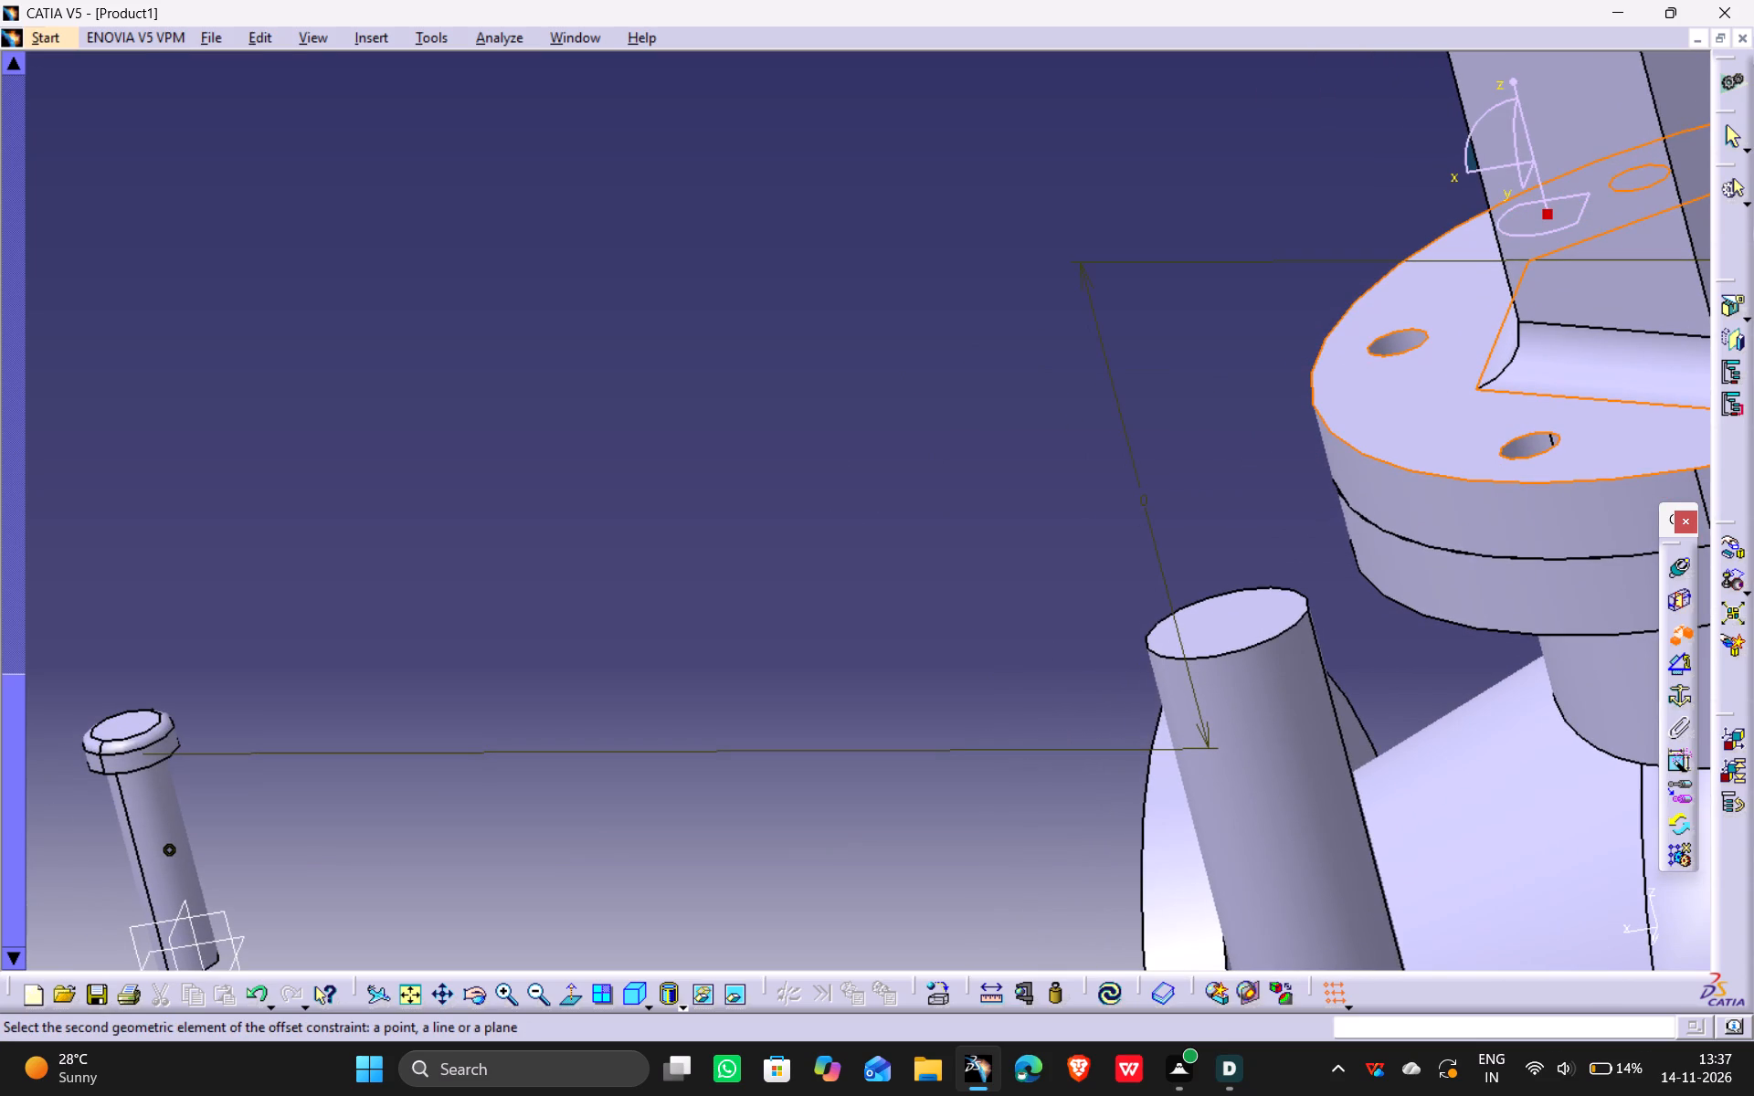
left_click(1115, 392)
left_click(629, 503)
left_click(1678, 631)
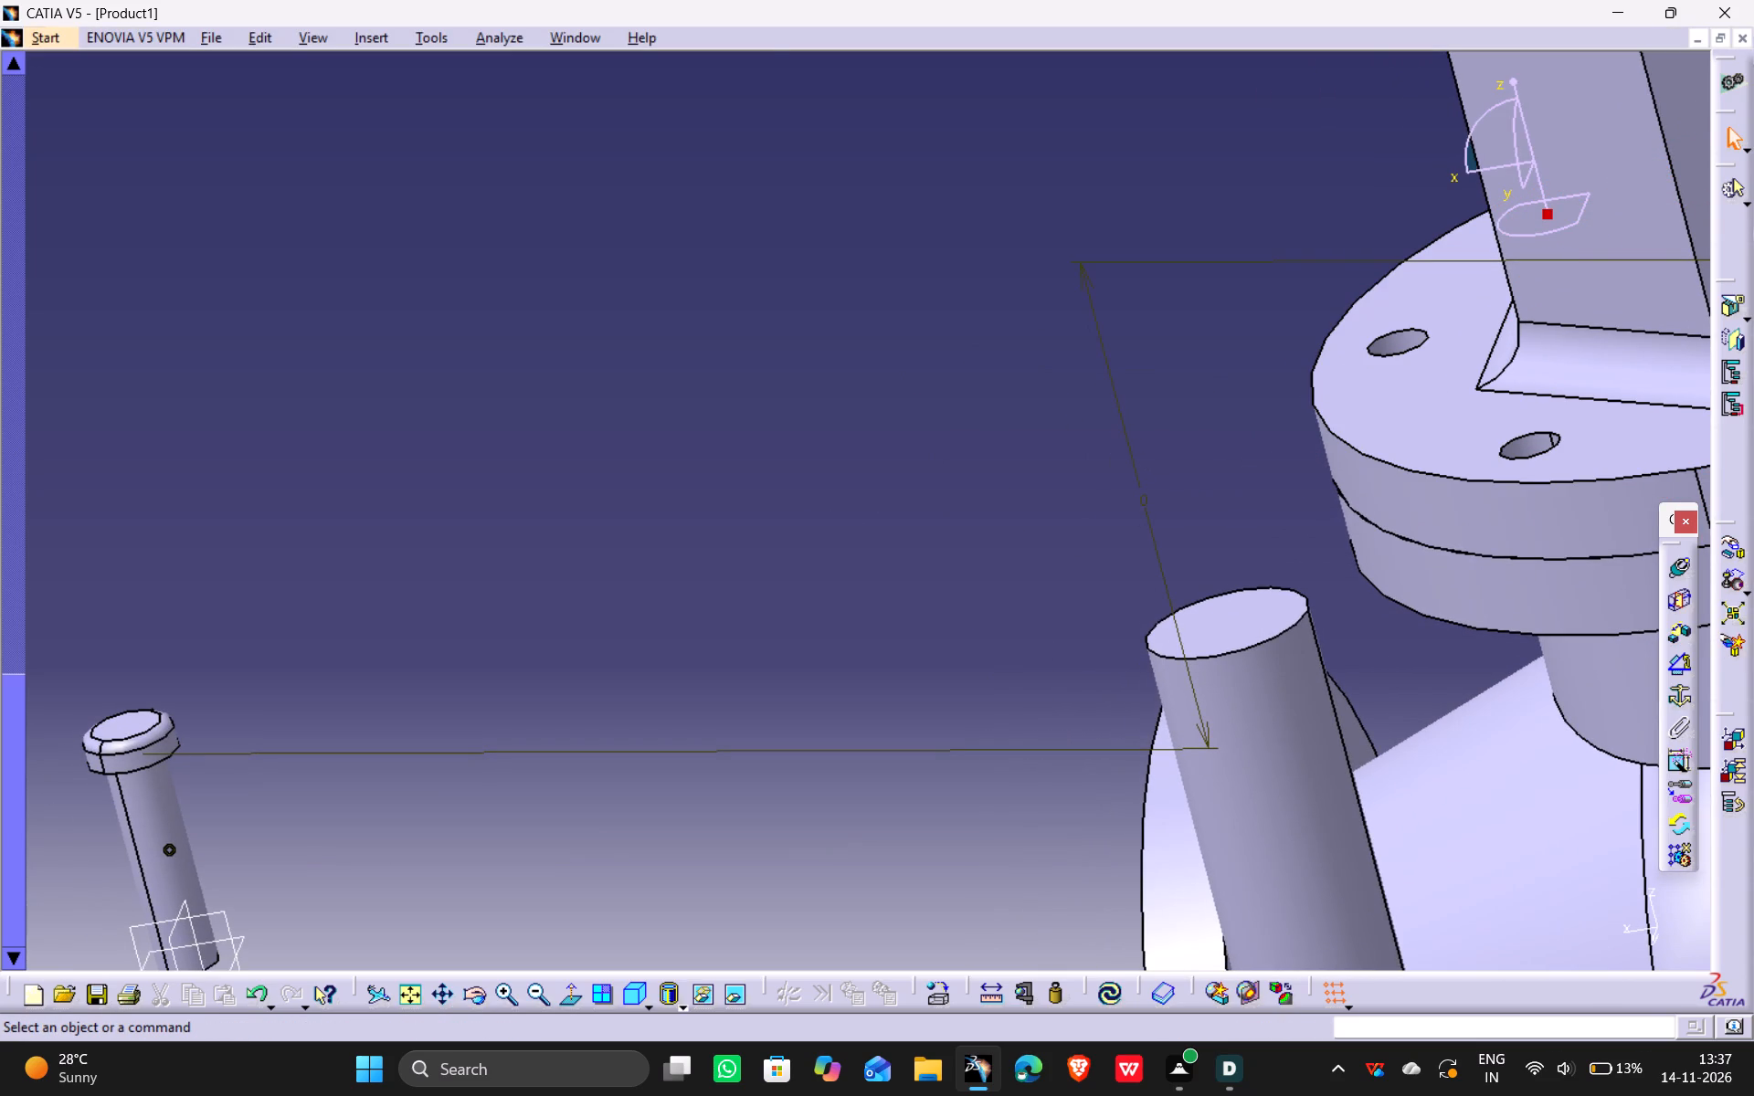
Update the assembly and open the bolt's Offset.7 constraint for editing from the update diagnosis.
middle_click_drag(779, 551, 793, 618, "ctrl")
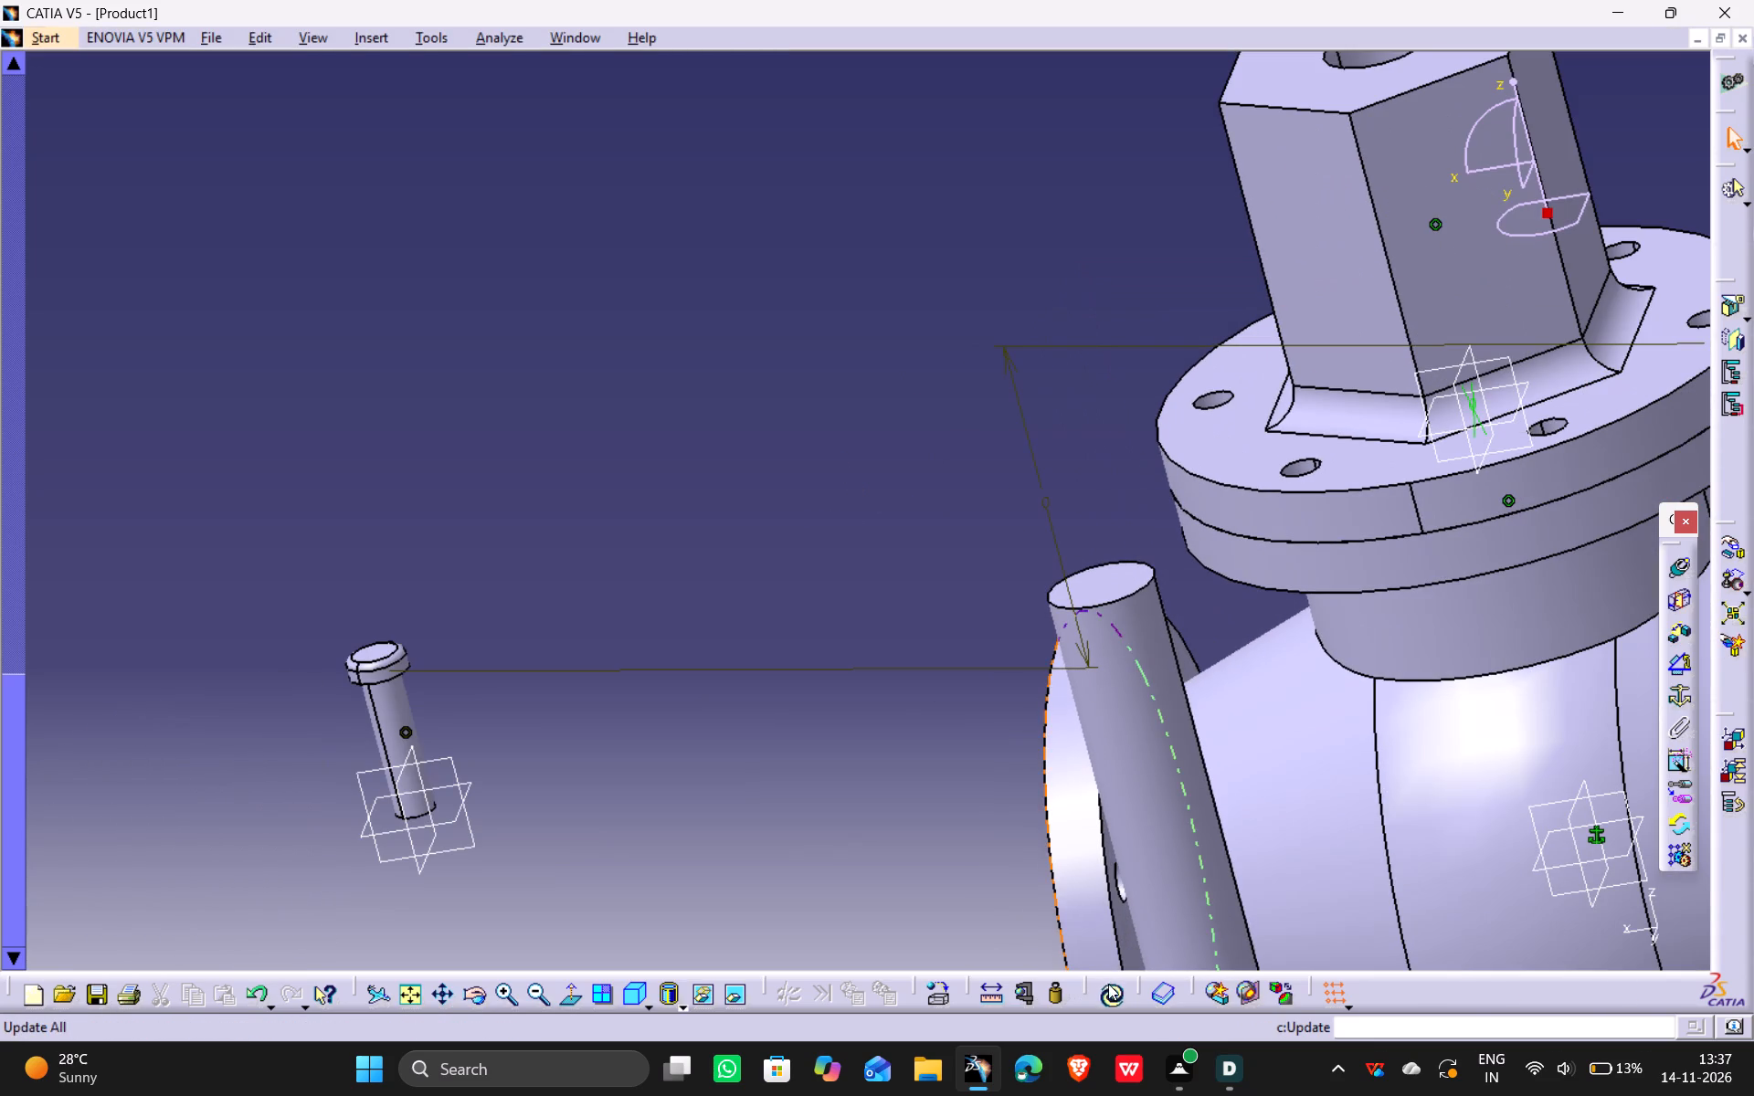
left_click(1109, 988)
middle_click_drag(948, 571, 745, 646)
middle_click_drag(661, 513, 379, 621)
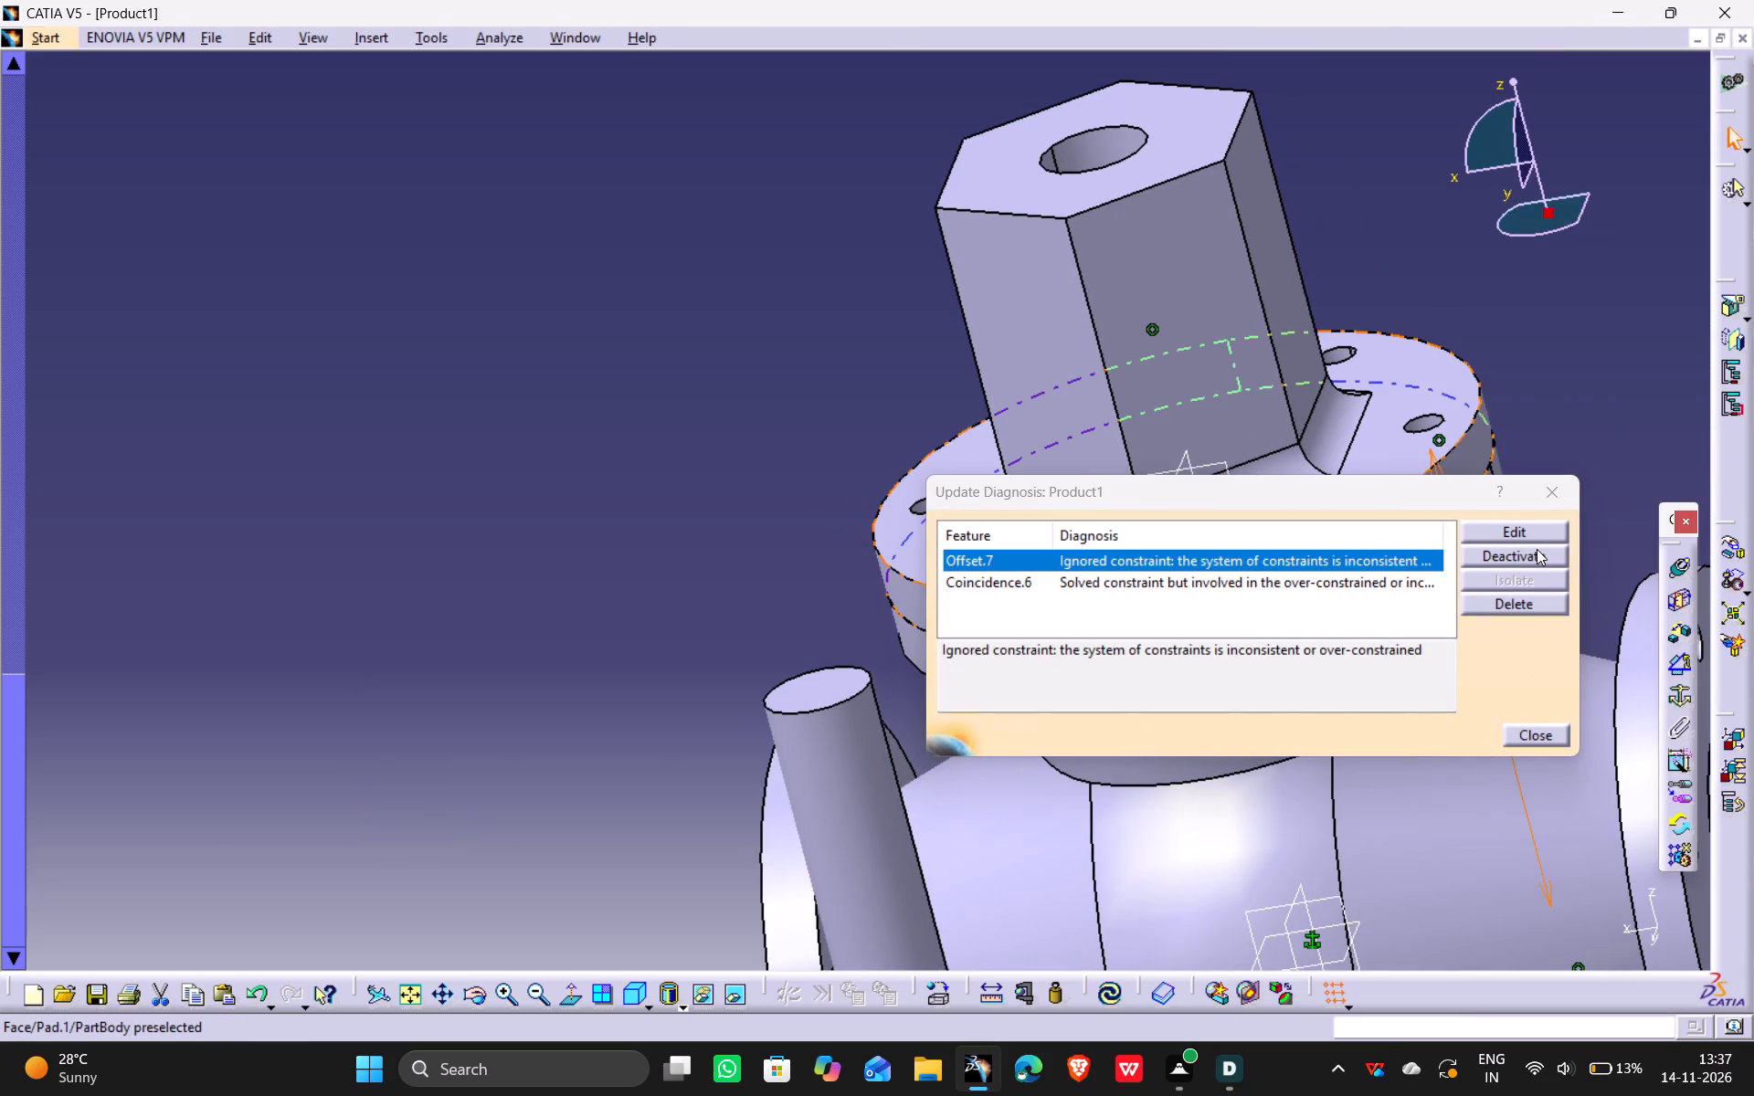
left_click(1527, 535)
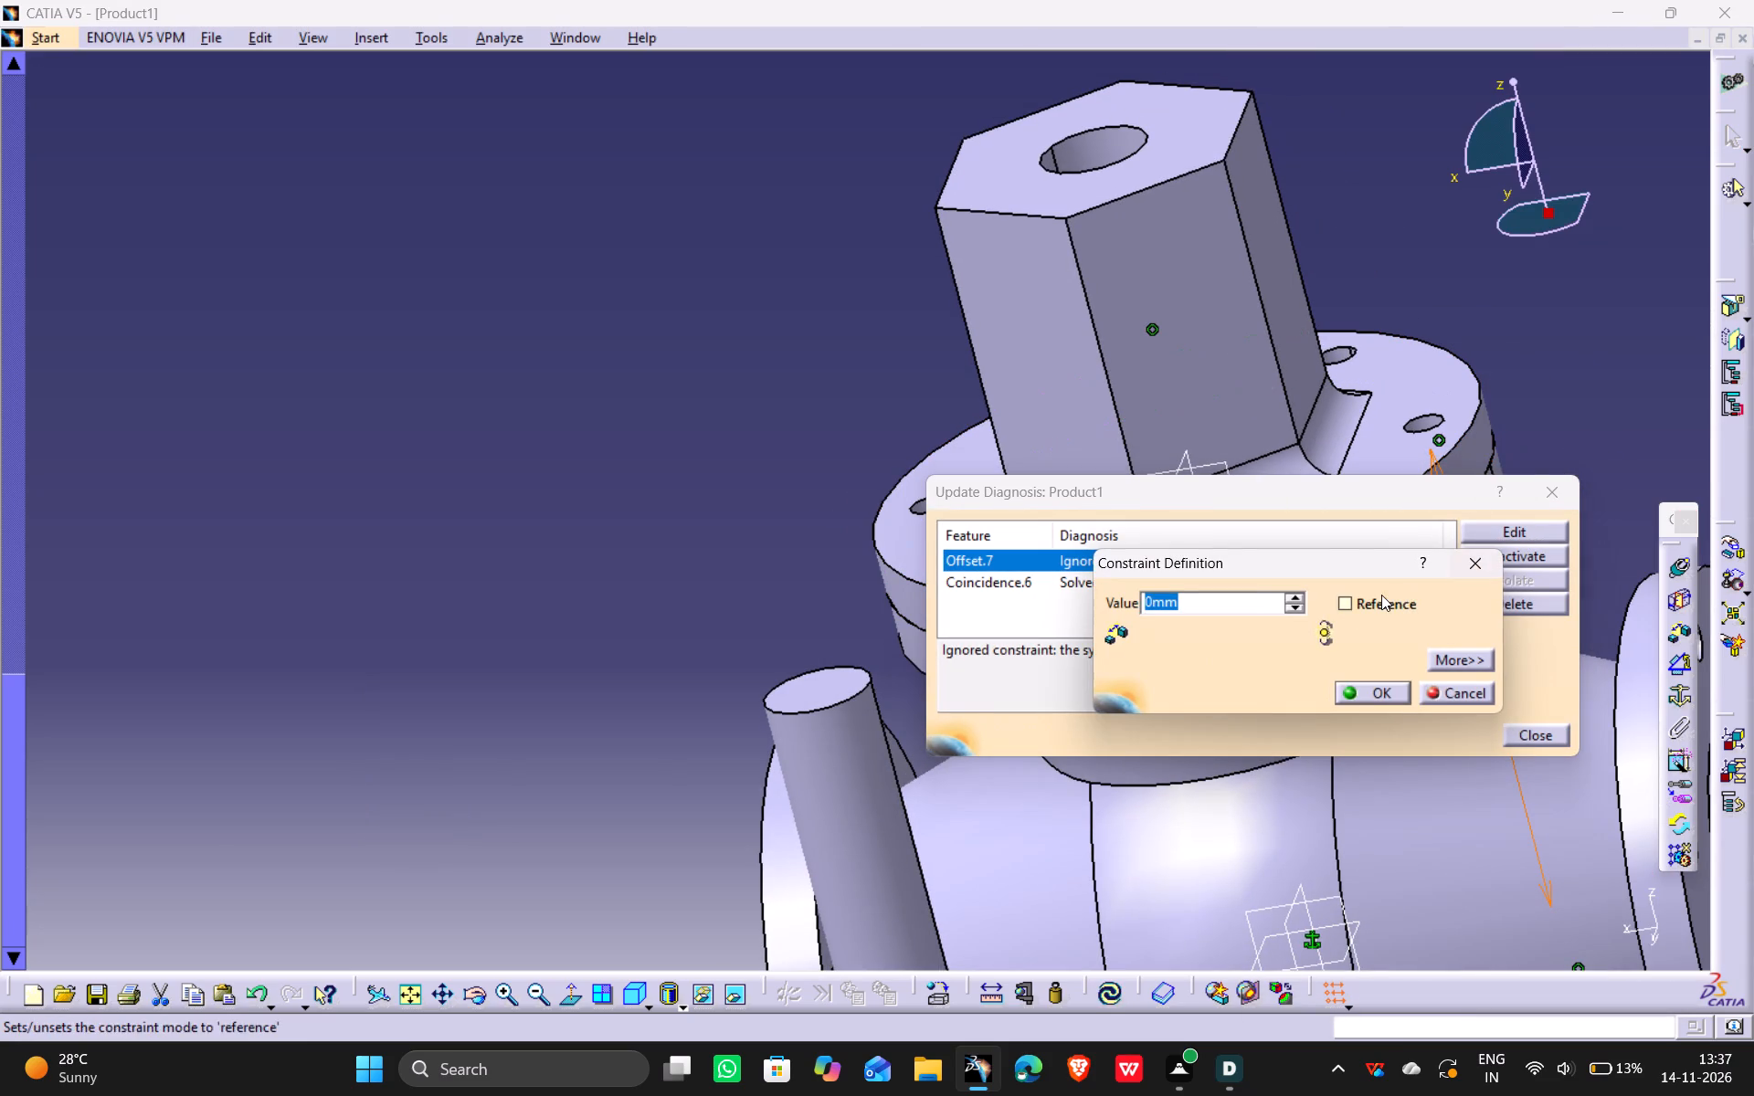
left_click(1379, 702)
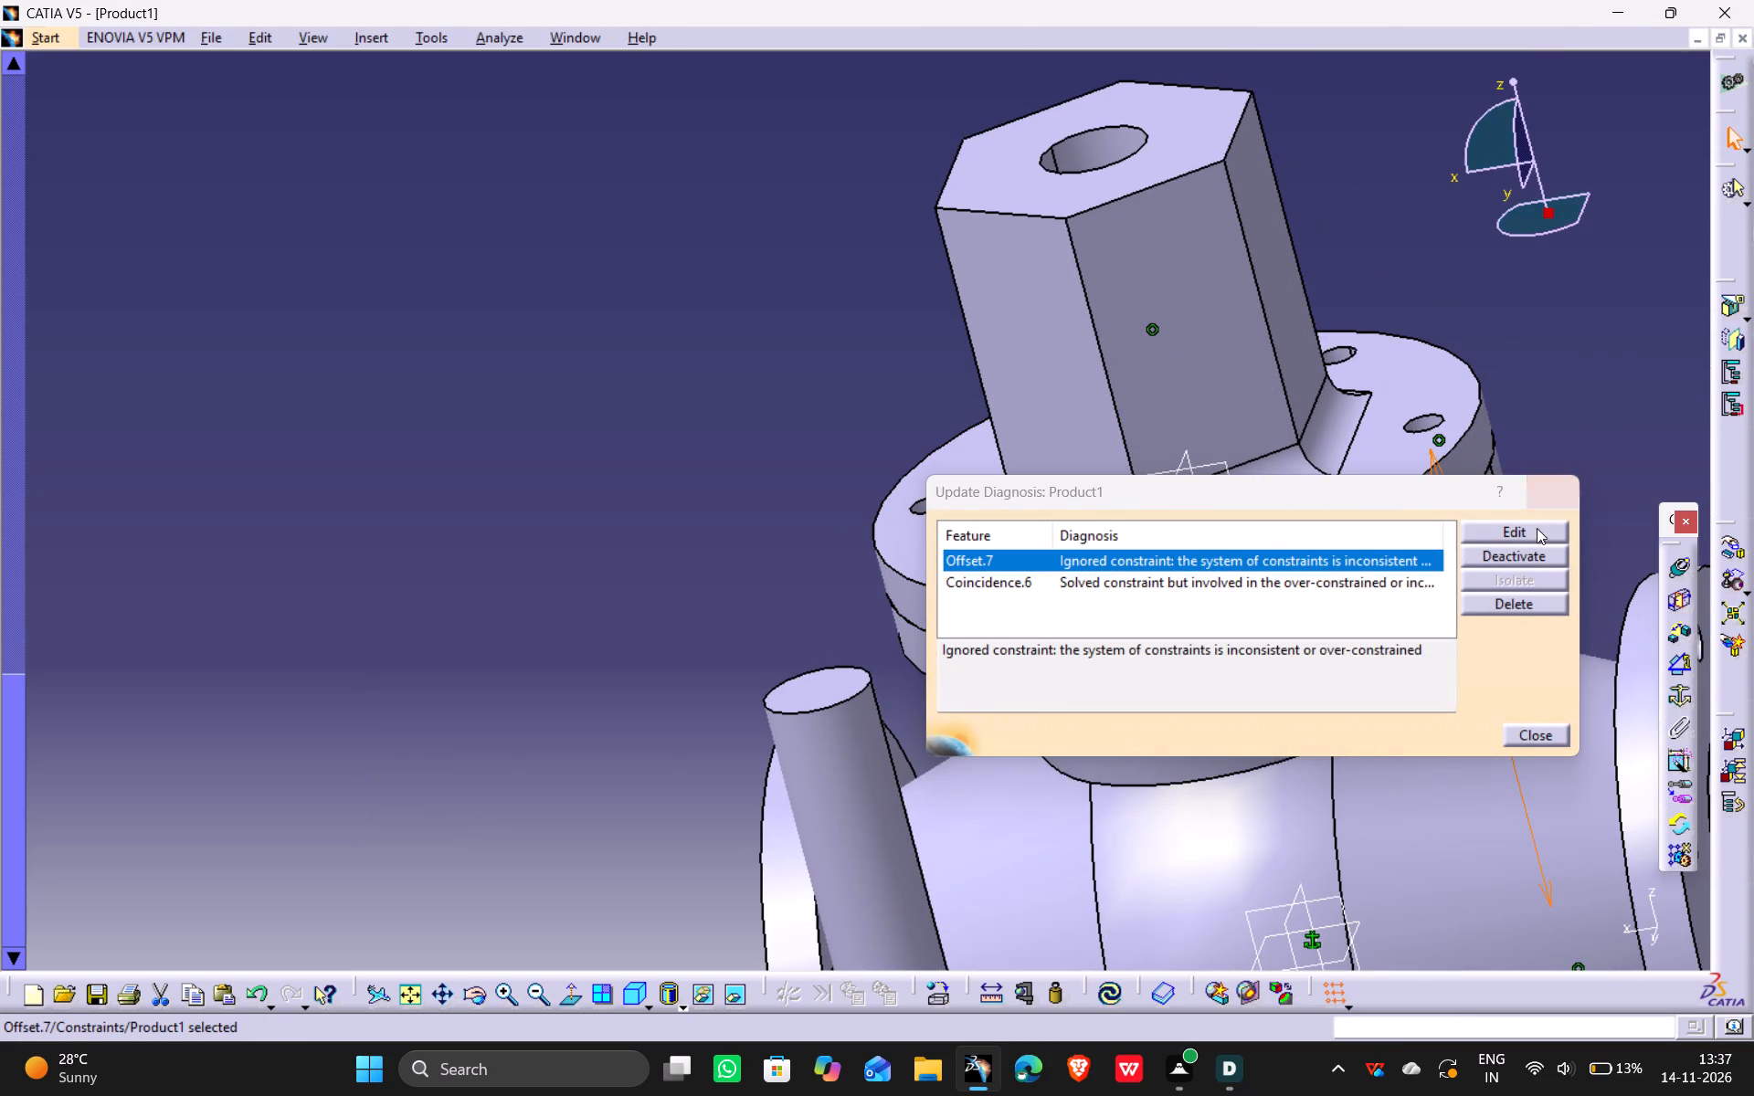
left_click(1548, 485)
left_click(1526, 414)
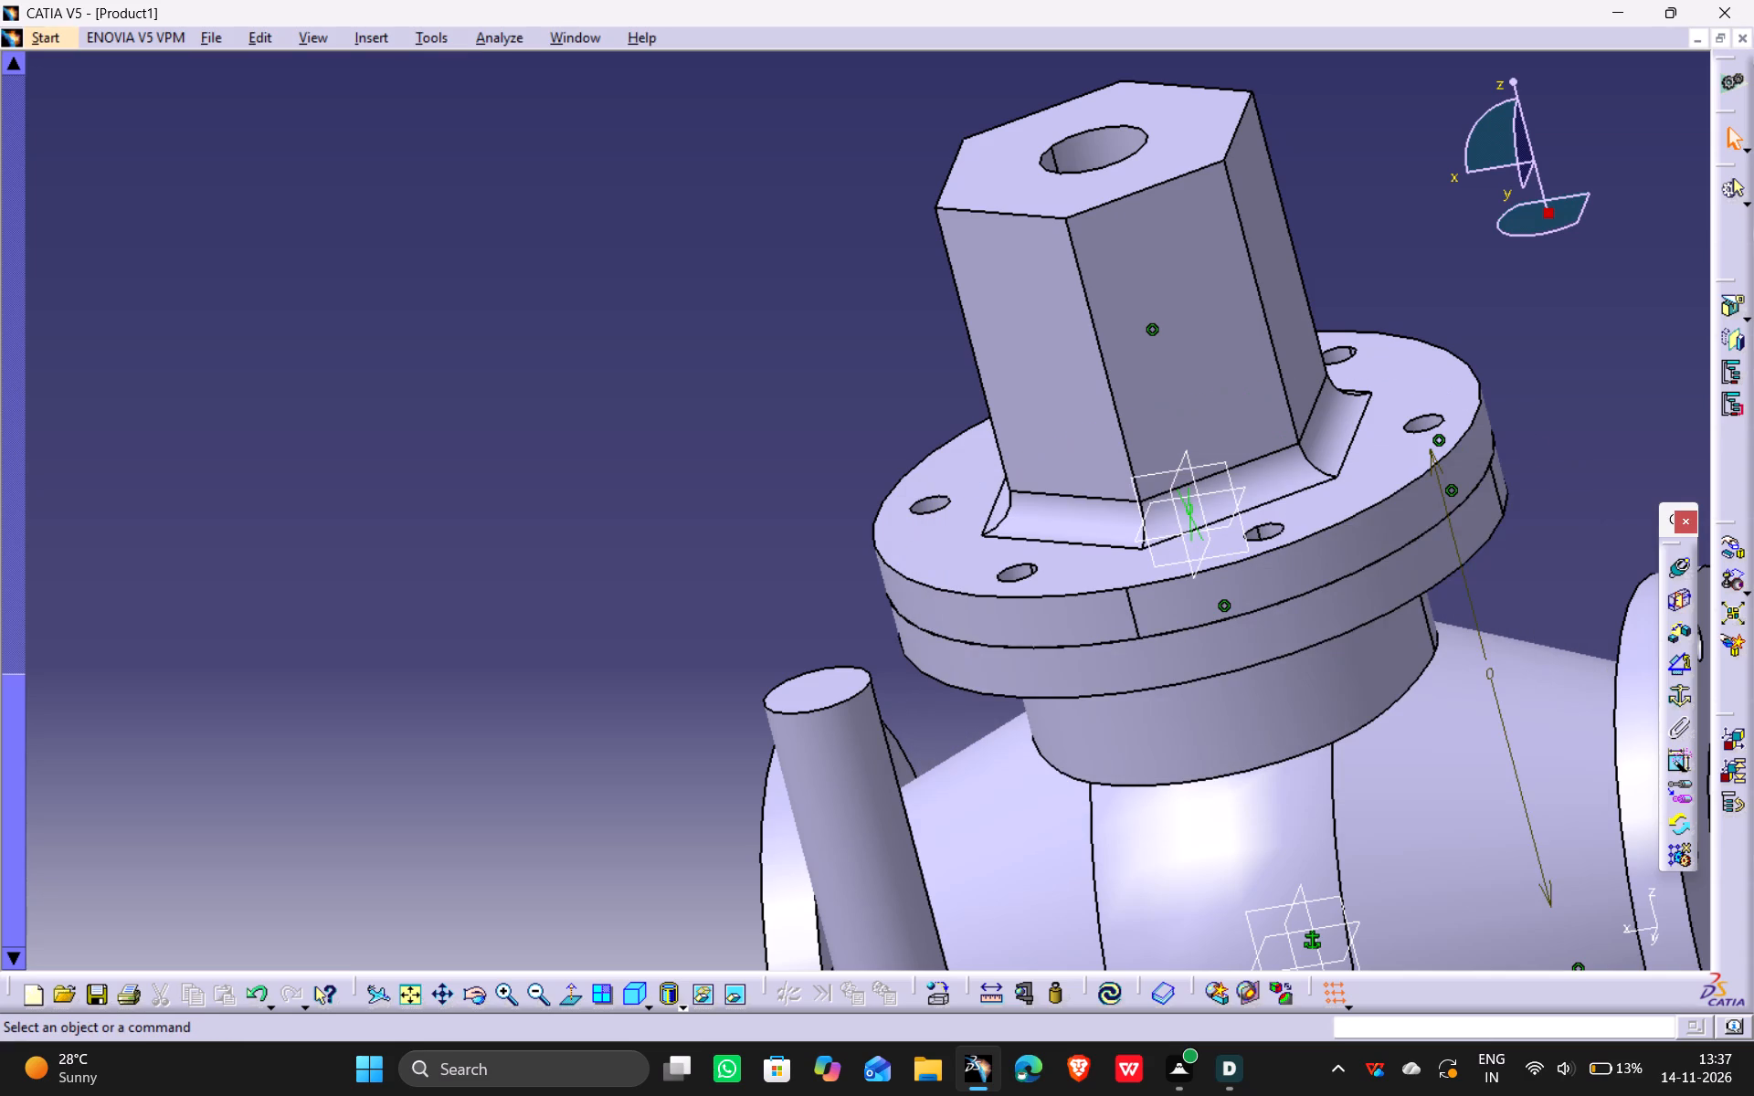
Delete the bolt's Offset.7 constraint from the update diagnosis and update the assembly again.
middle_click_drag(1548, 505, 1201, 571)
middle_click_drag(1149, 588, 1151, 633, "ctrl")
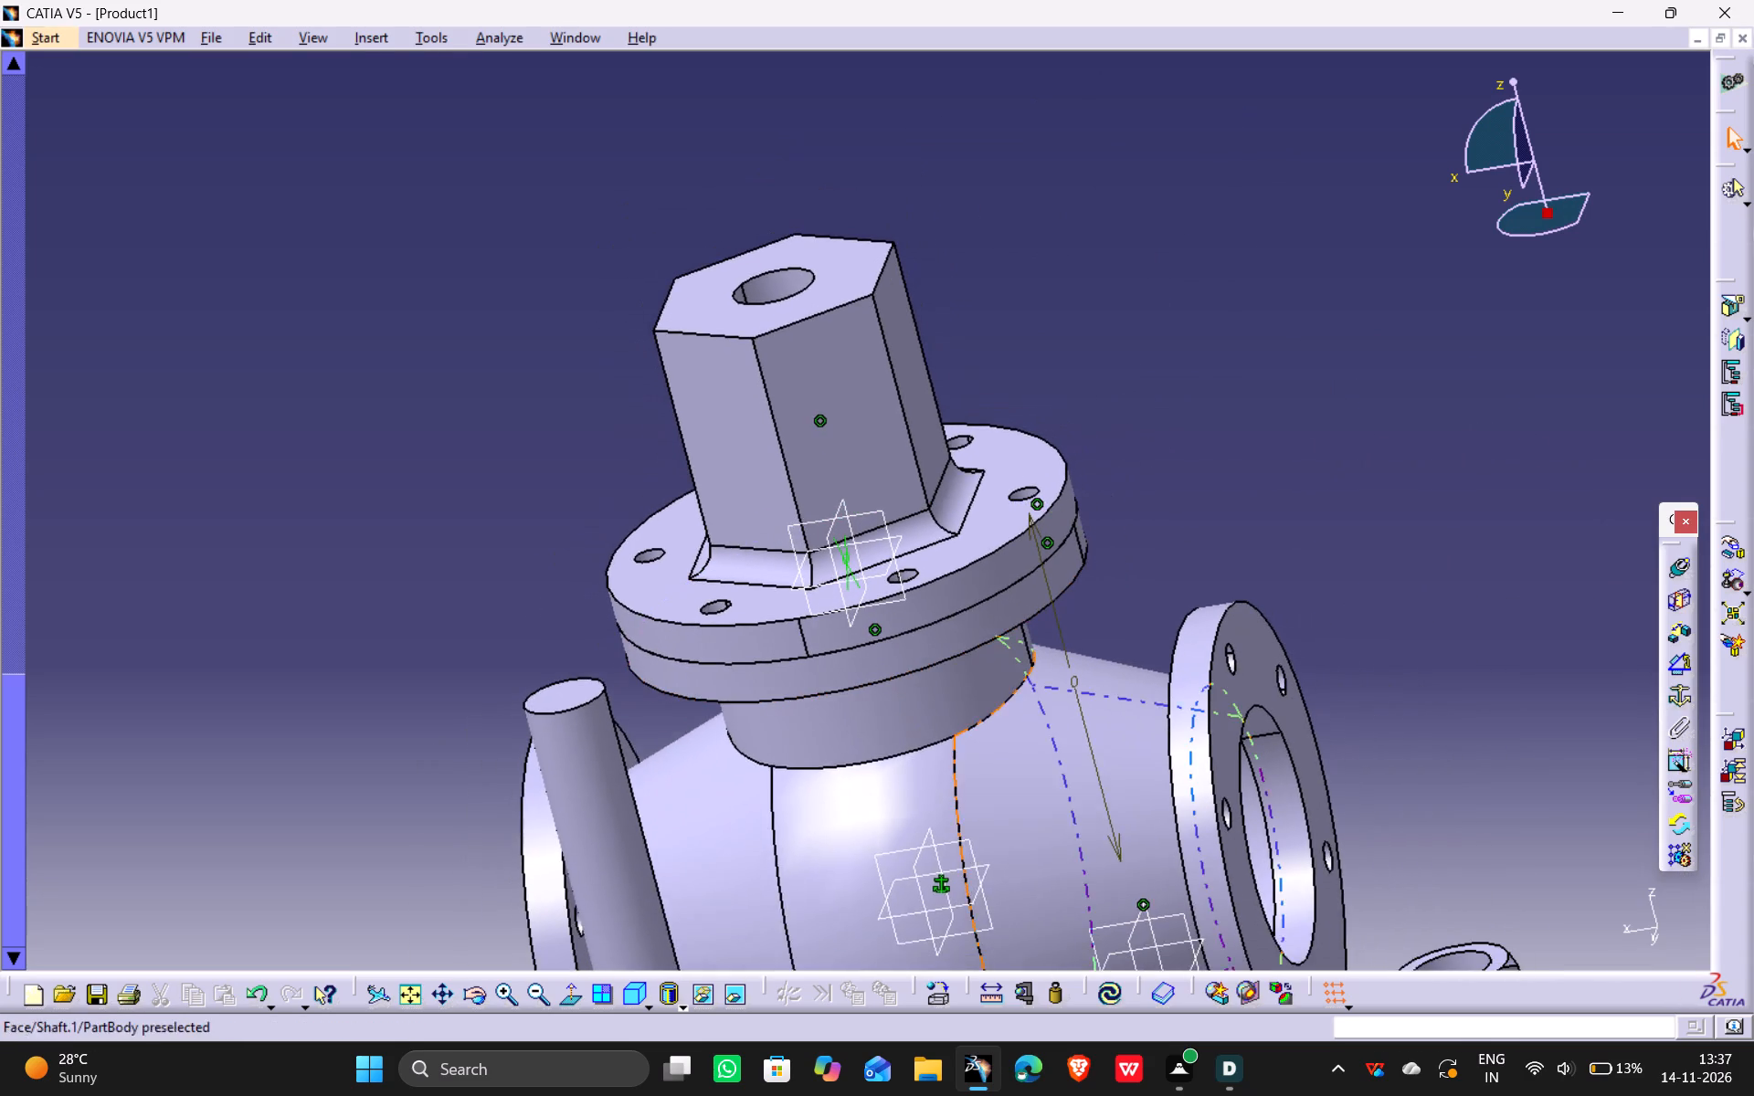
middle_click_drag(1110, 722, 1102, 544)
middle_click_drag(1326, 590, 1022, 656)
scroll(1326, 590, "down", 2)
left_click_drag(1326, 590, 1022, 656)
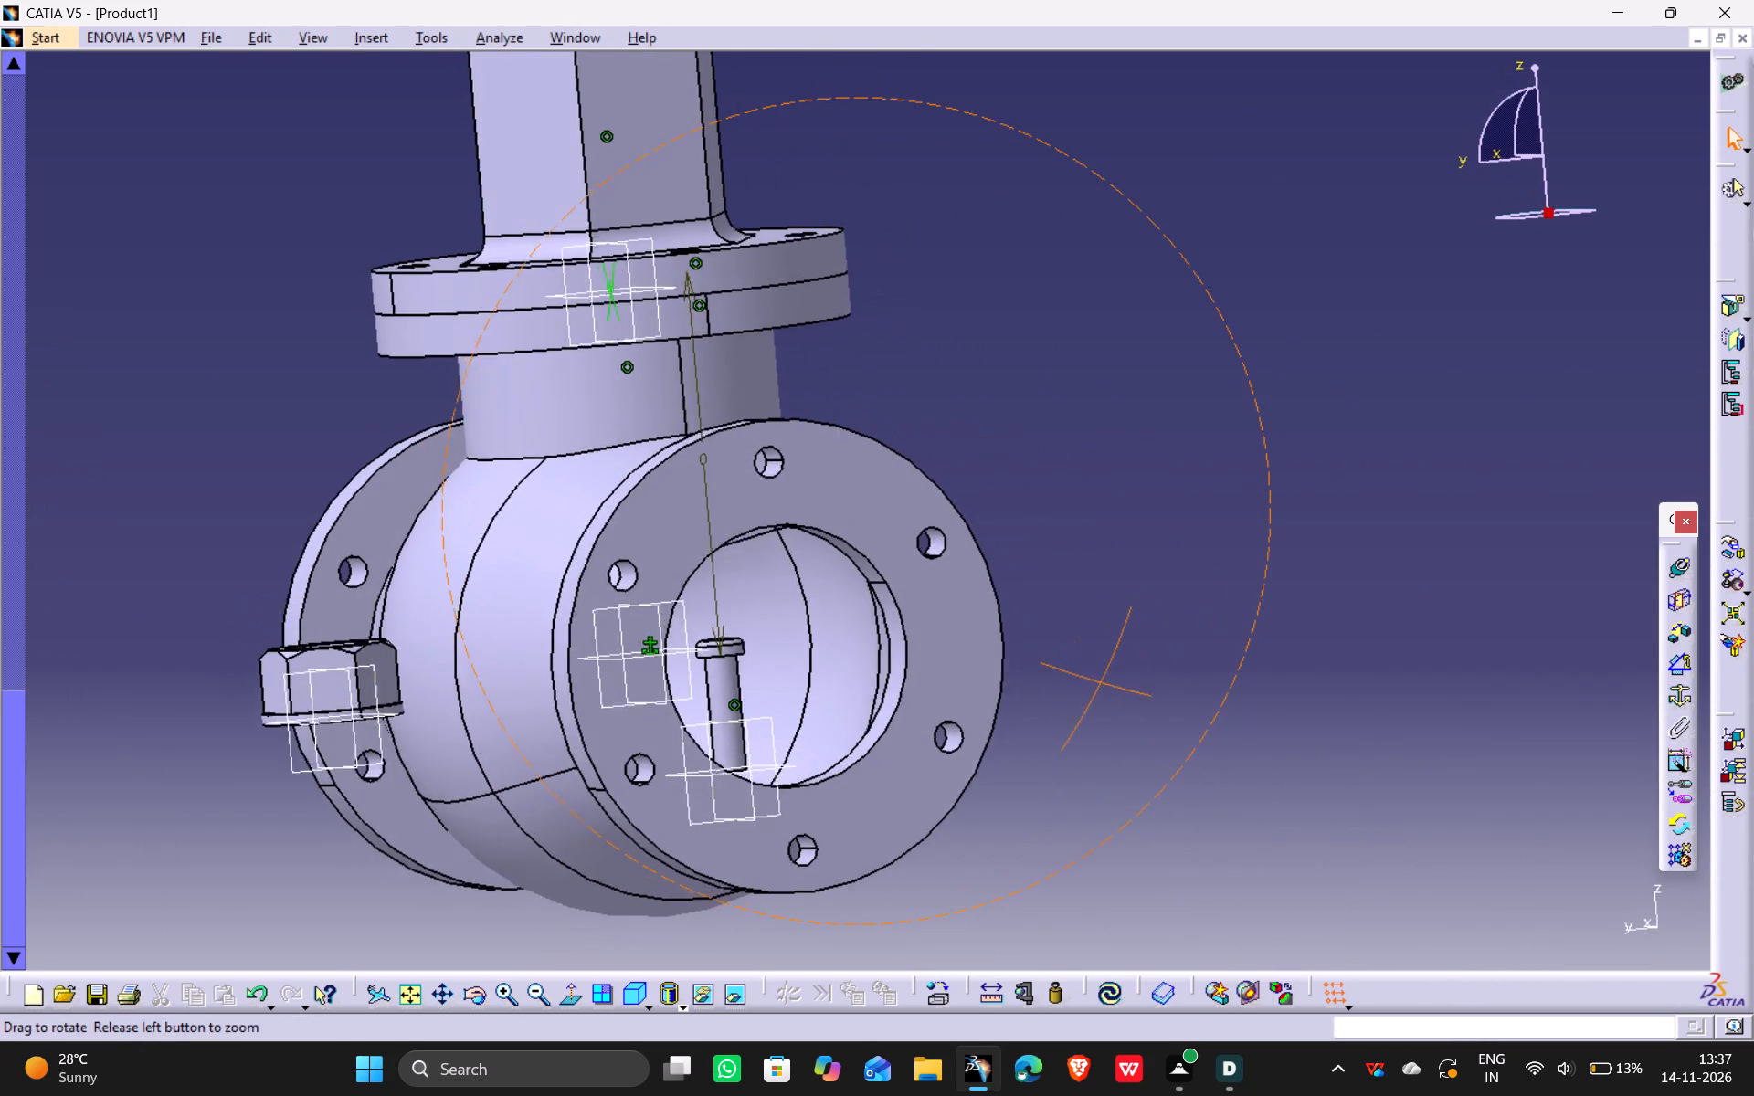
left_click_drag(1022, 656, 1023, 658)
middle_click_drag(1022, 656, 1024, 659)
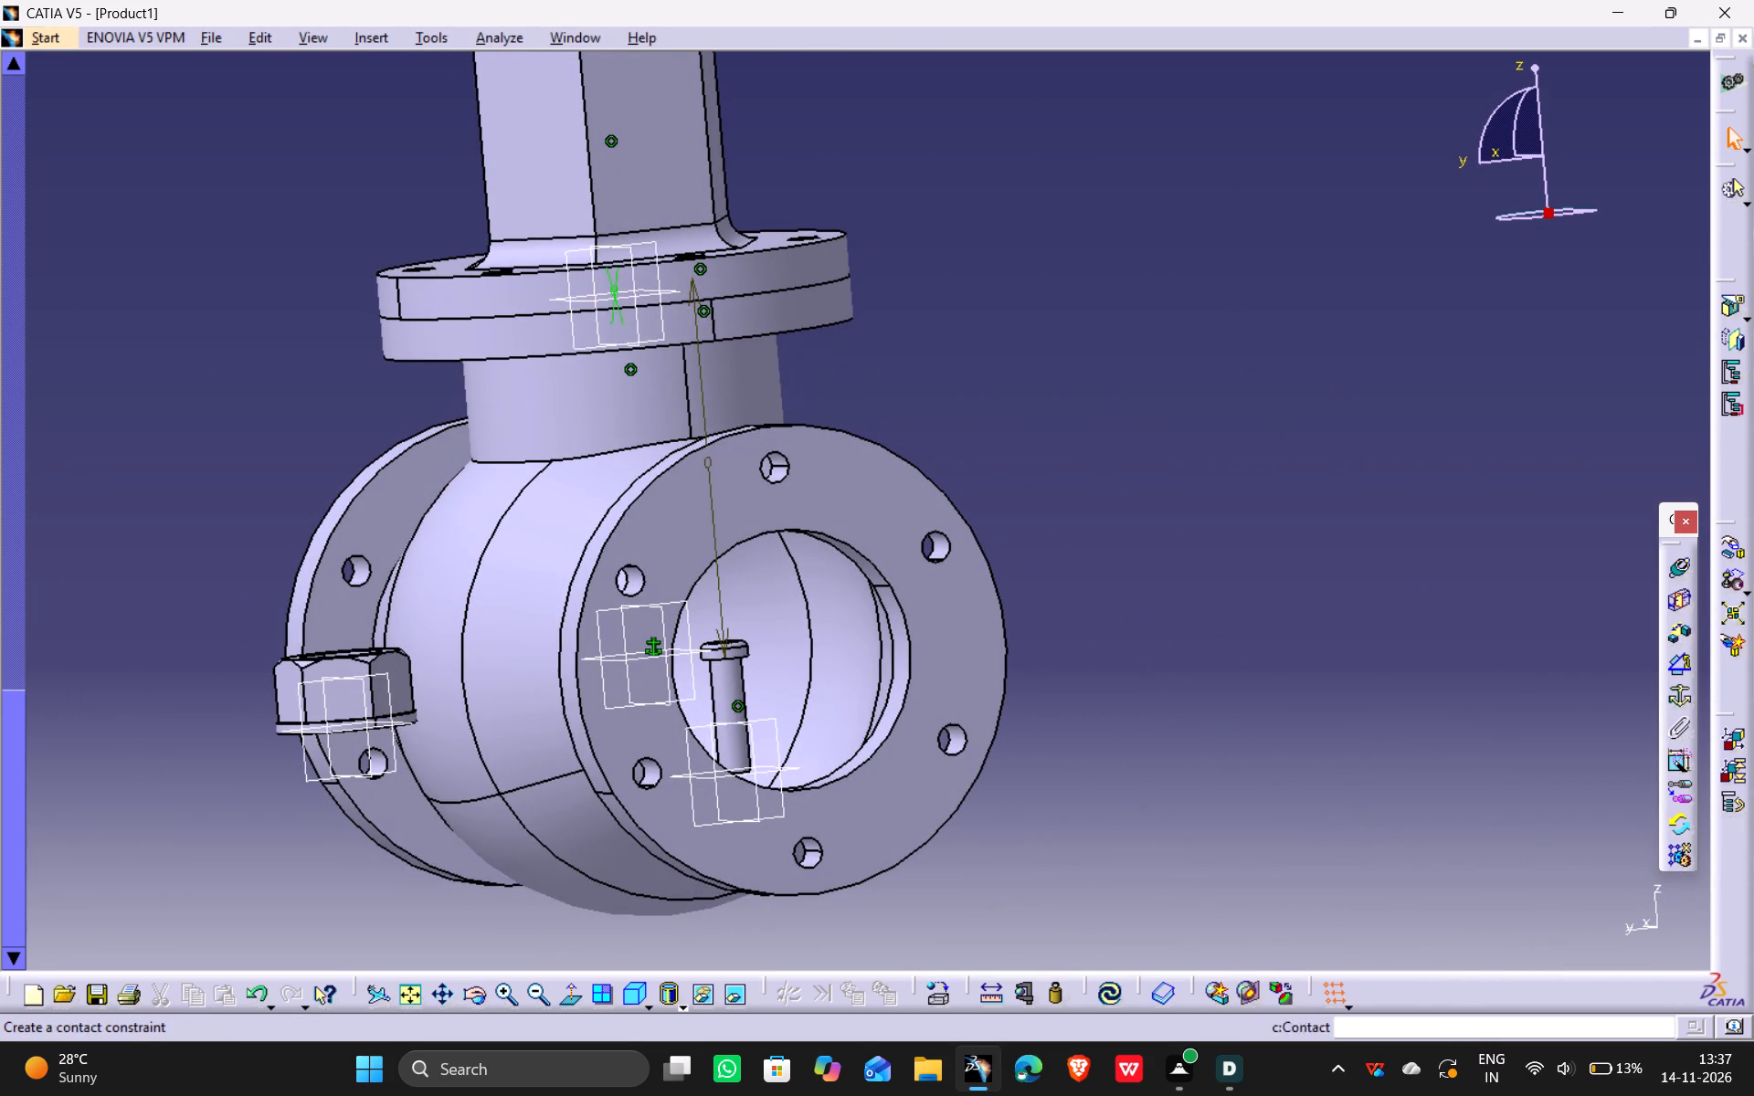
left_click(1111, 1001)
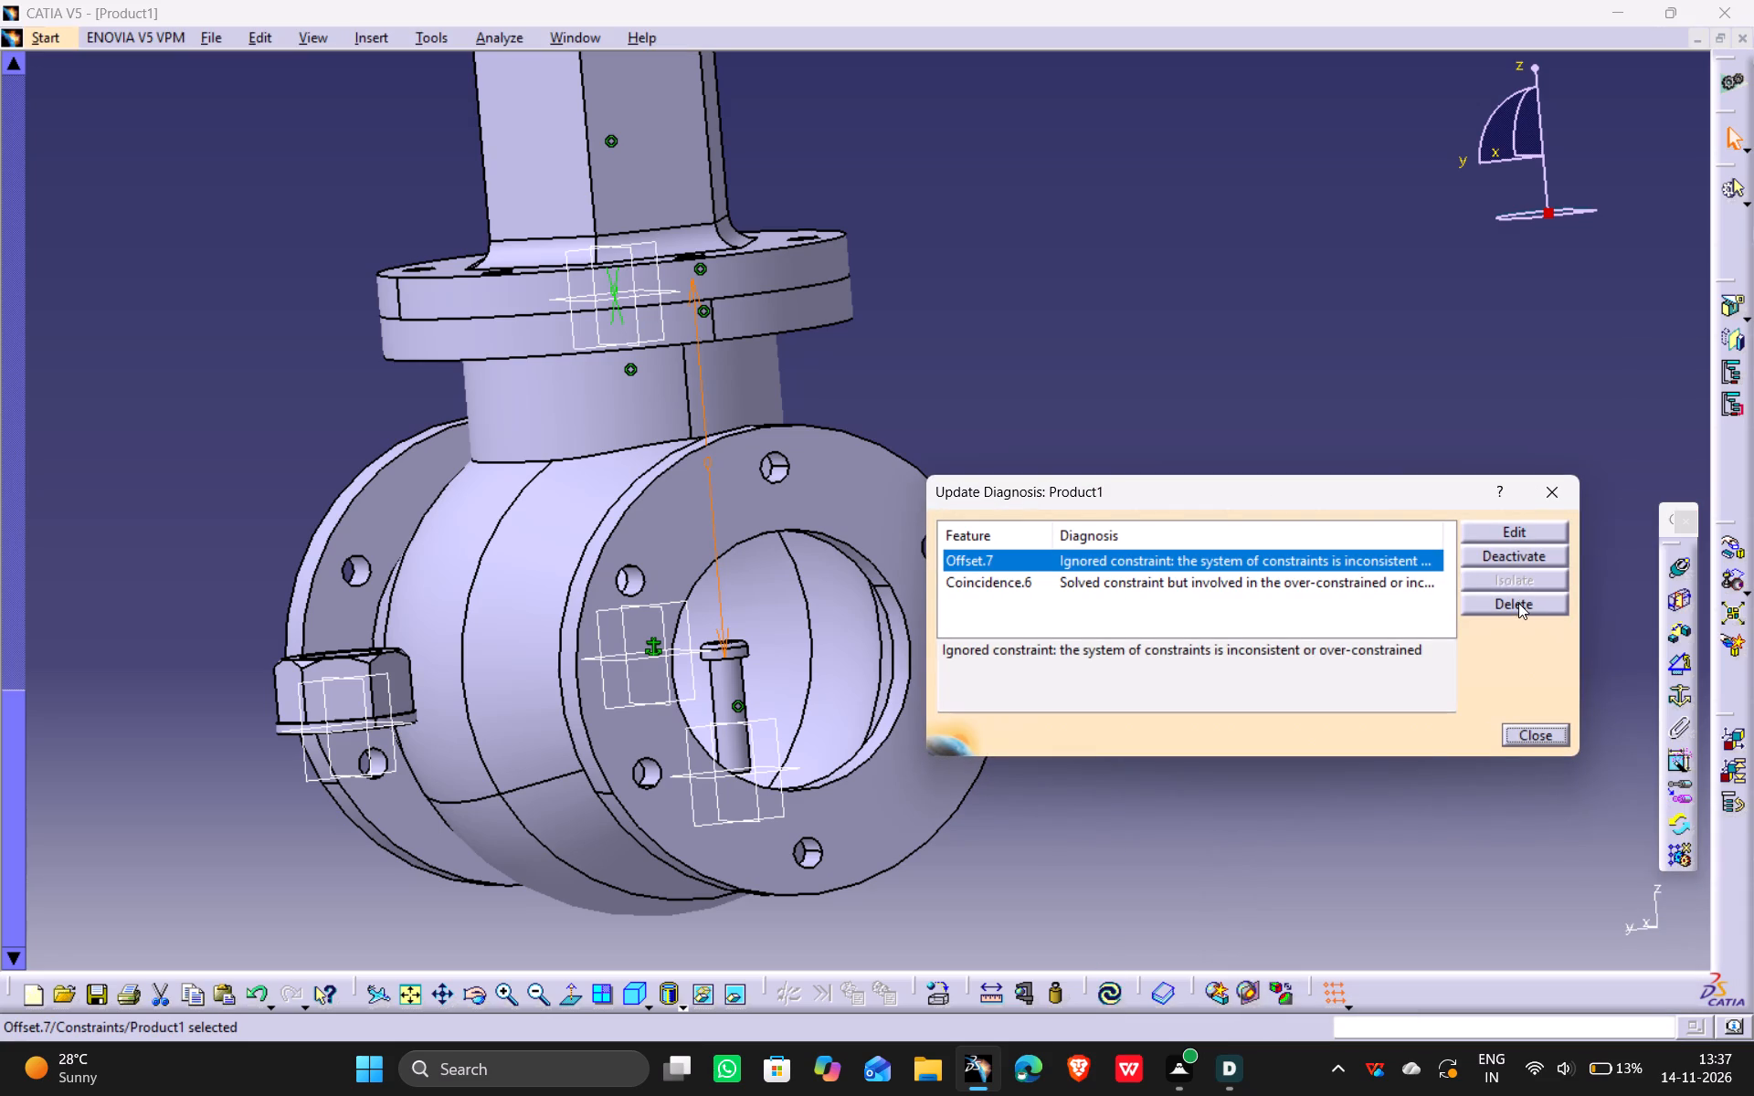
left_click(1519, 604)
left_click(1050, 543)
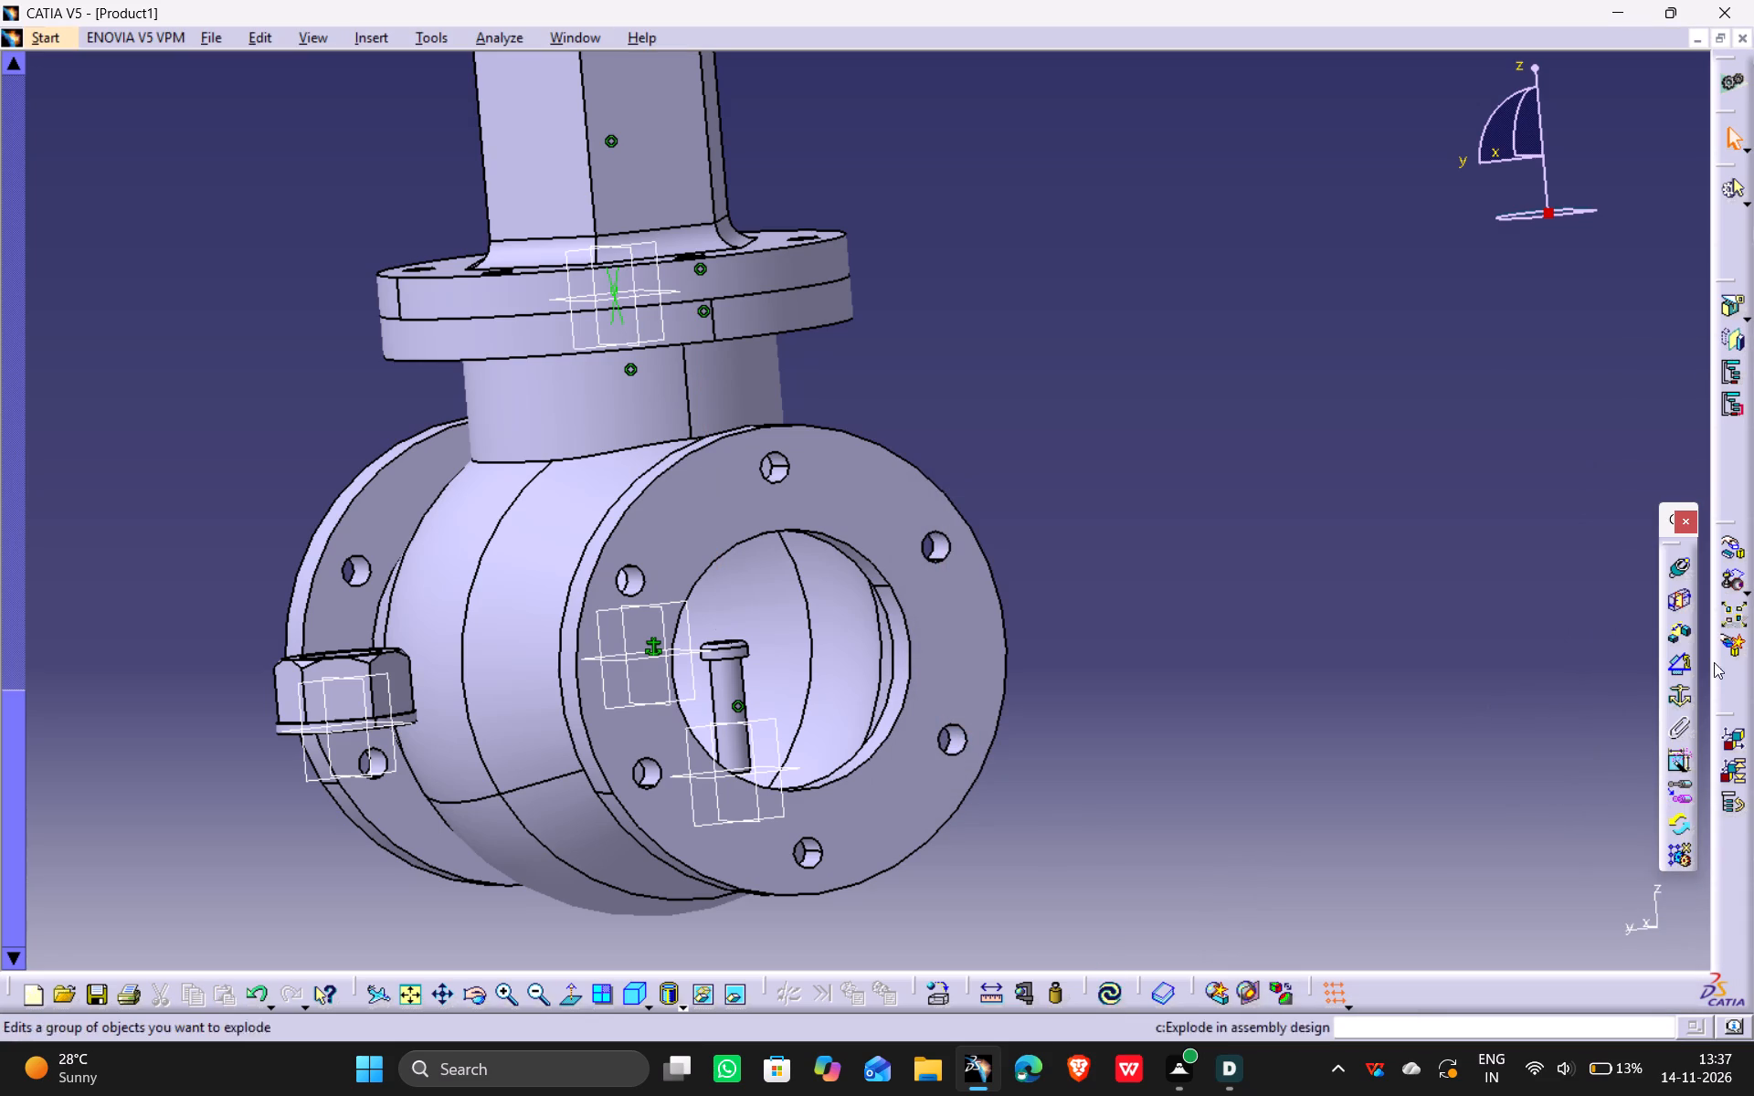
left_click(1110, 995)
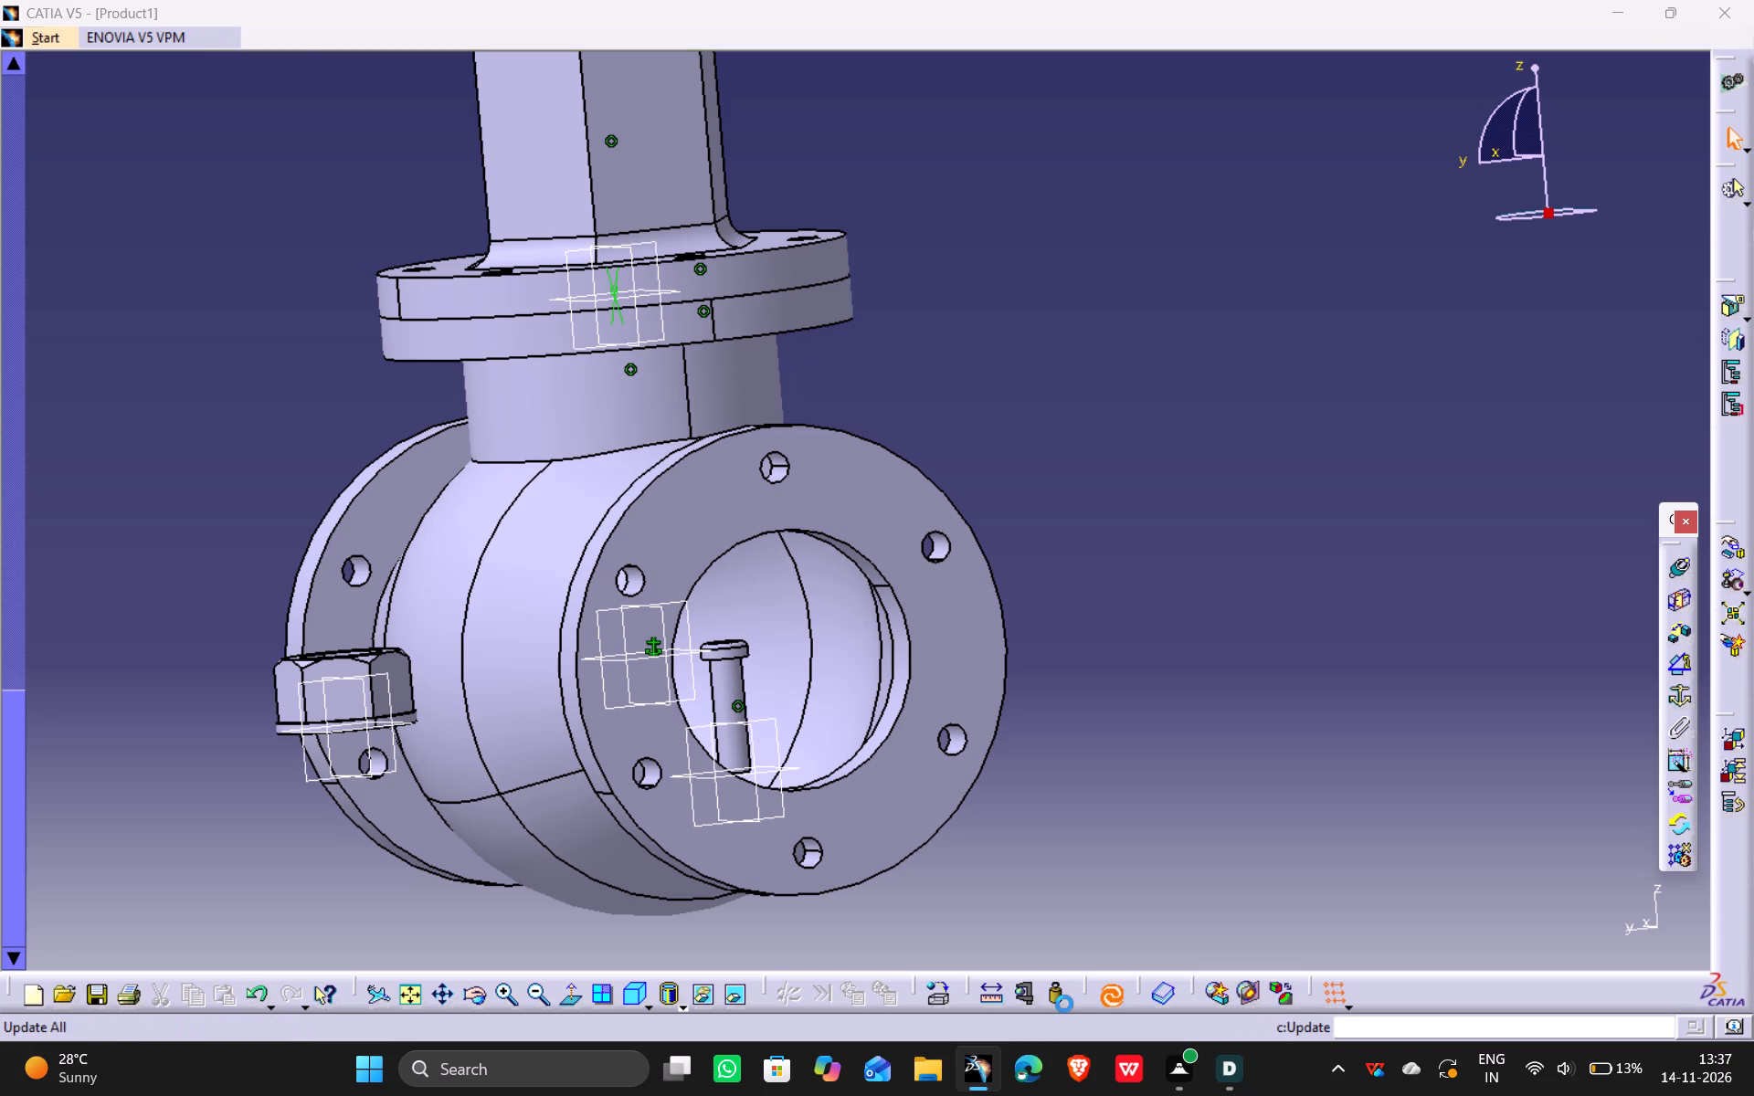
Move the bolt along the Y axis with the Manipulation tool, out of the valve body into free space beside it.
left_click(1728, 561)
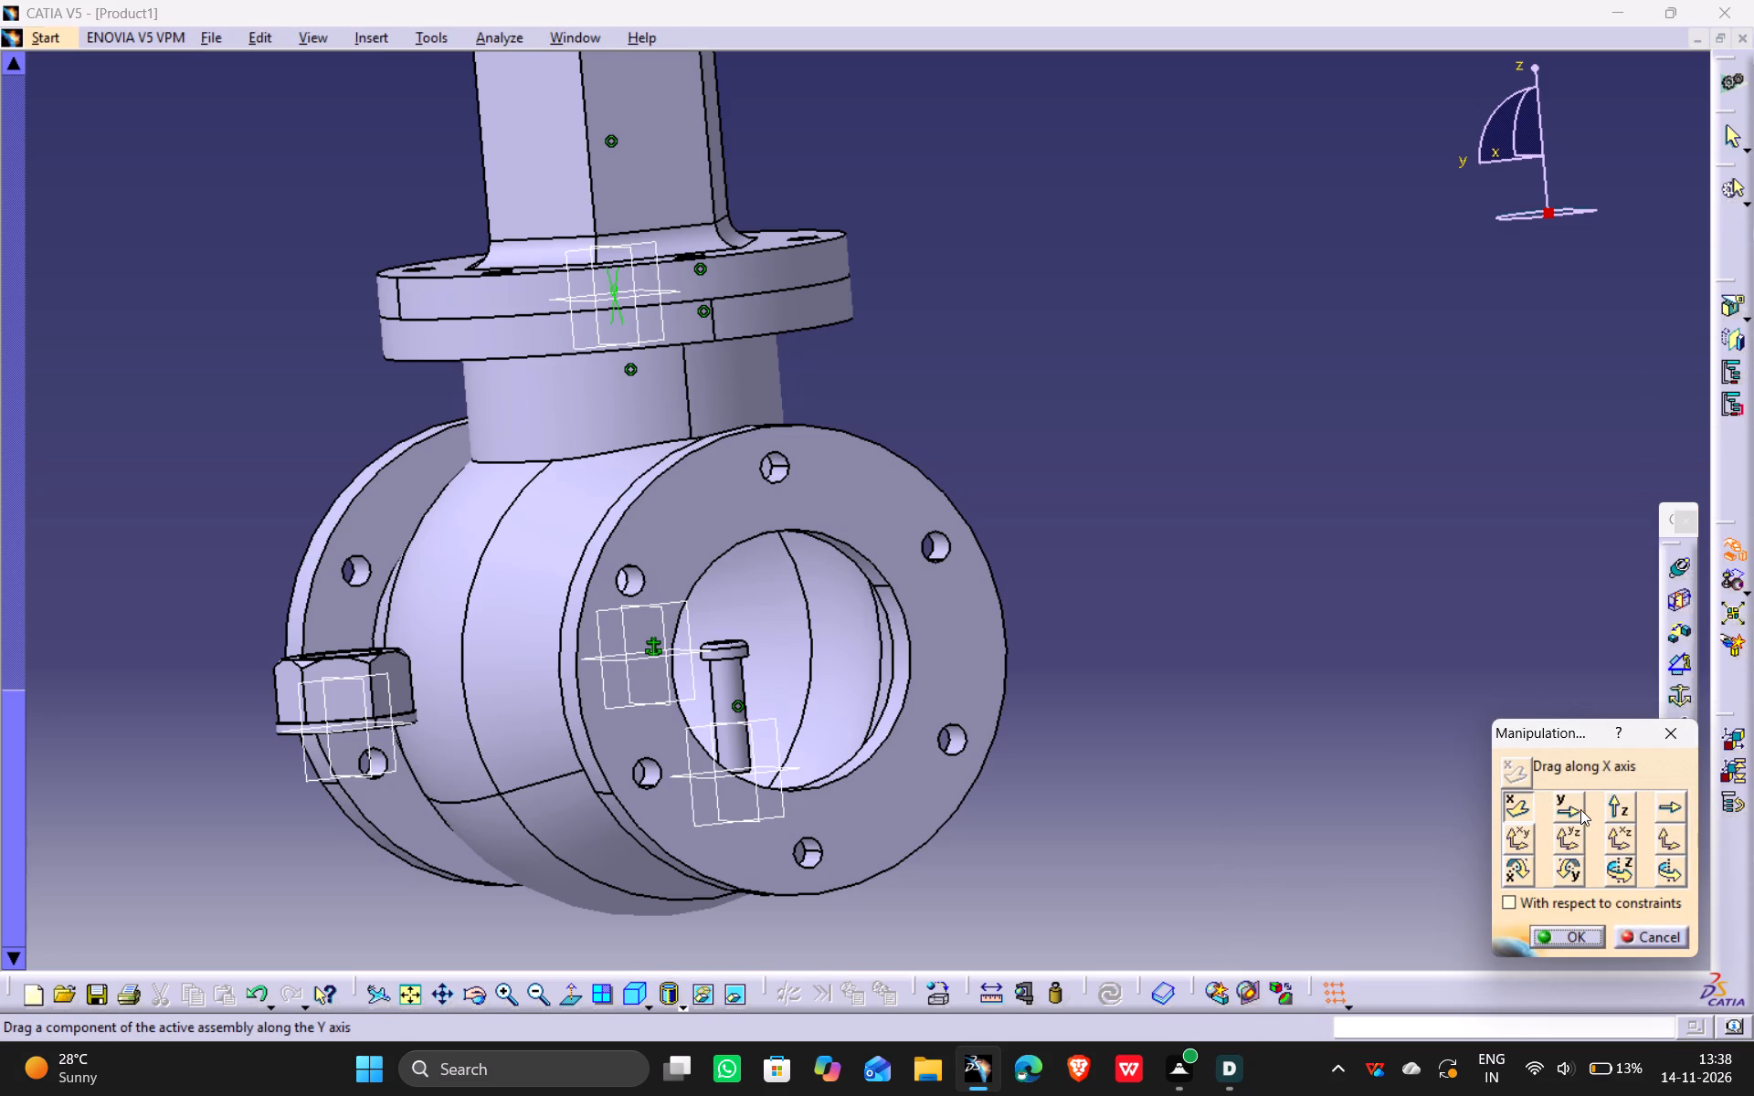
left_click(1580, 809)
left_click_drag(723, 673, 724, 672)
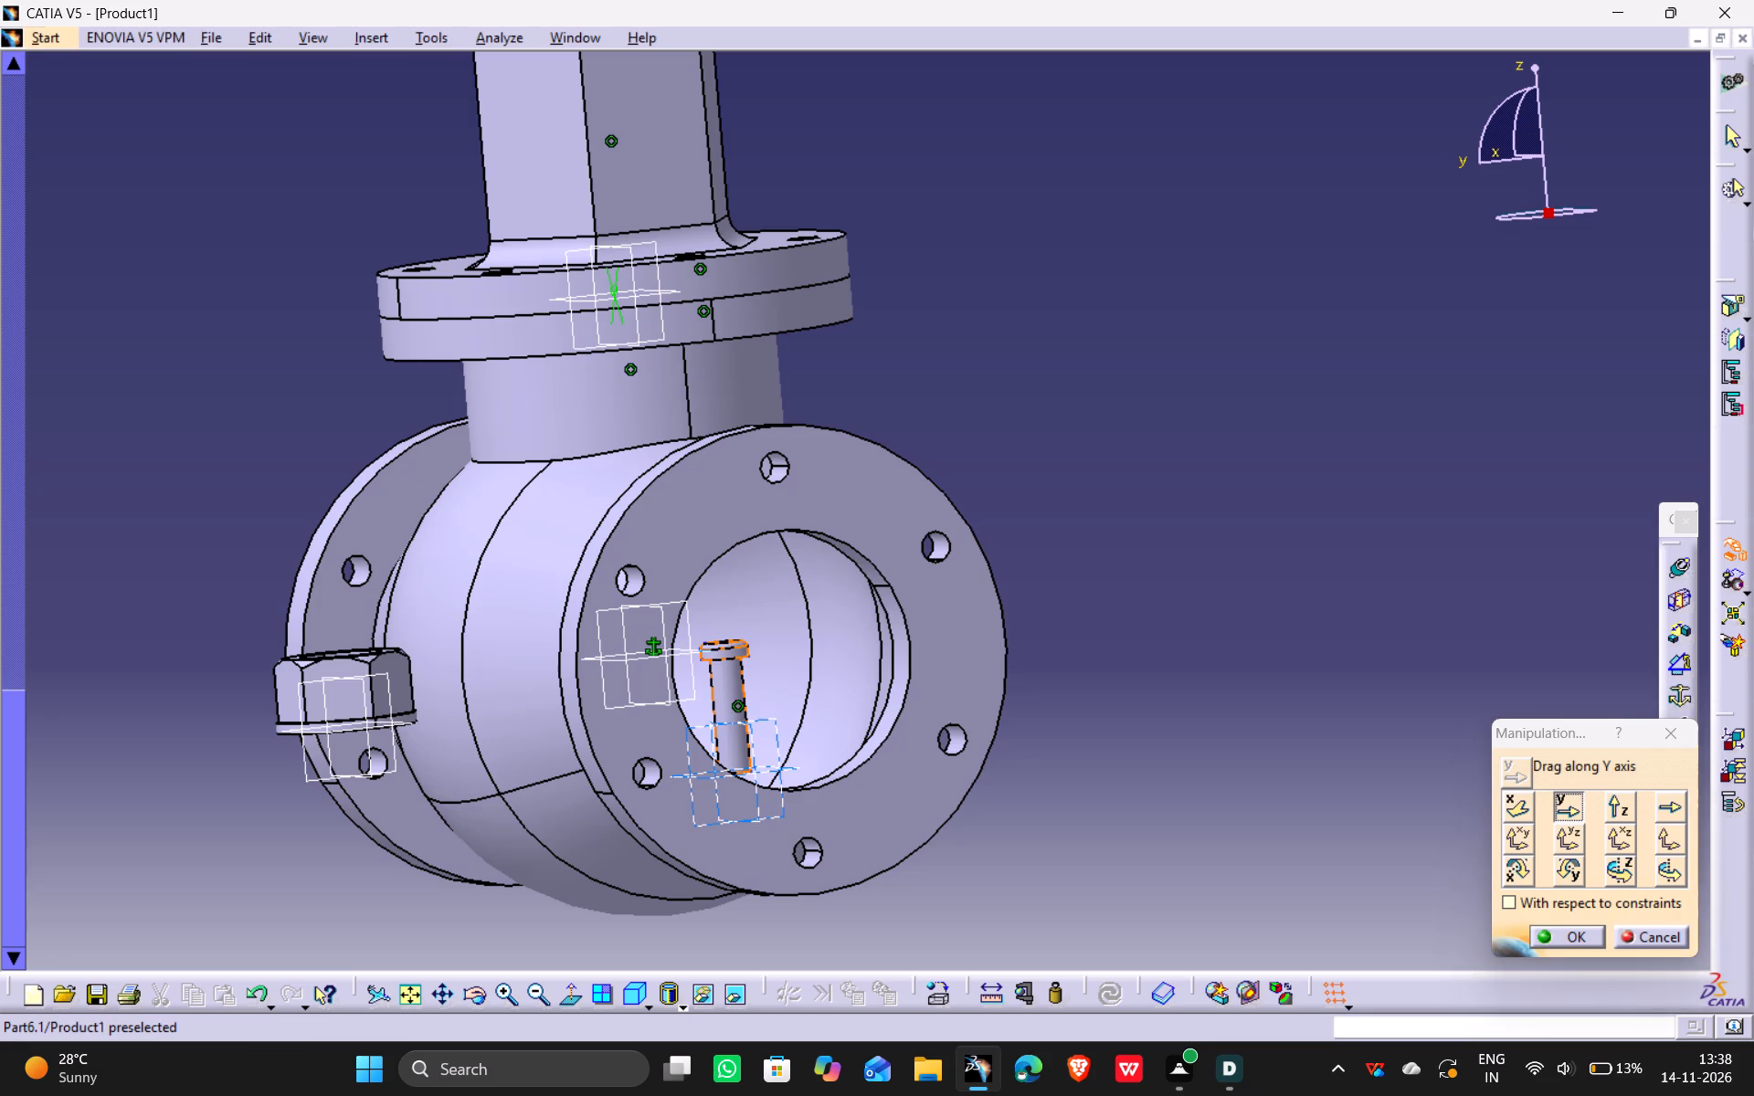
left_click_drag(724, 672, 1230, 796)
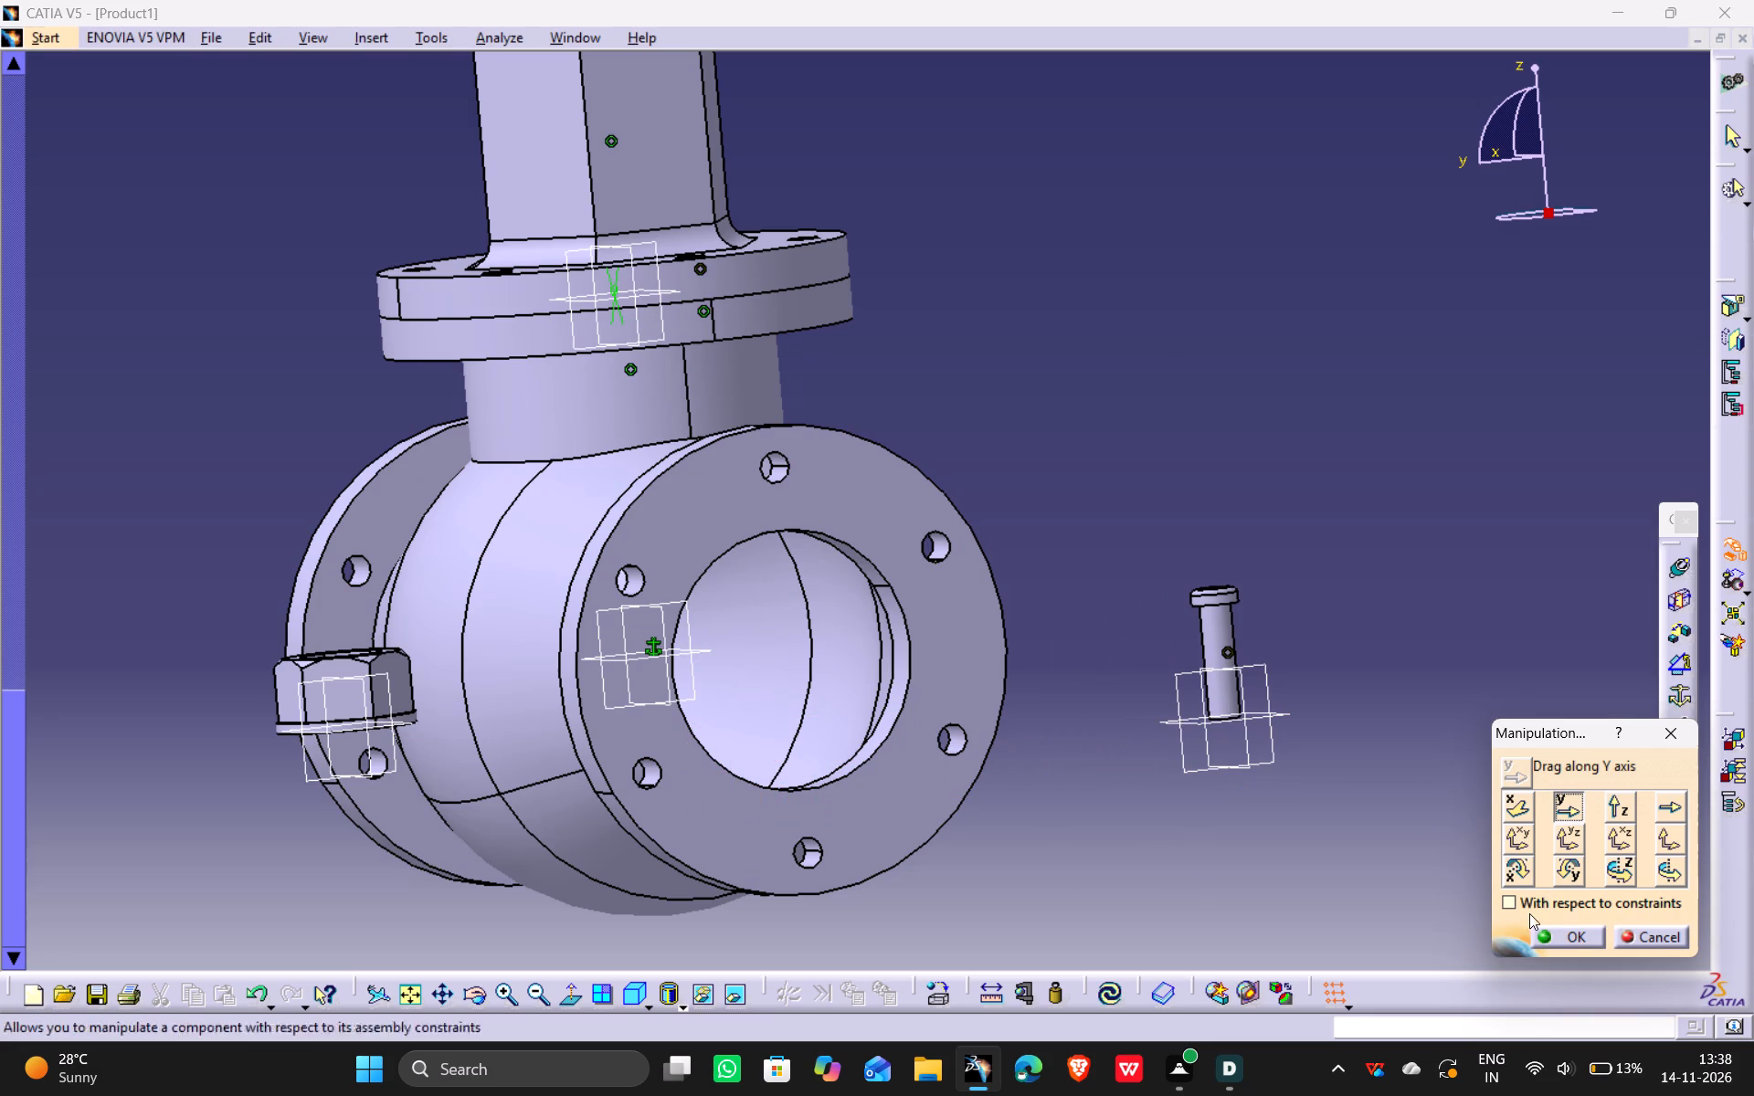
left_click(1569, 941)
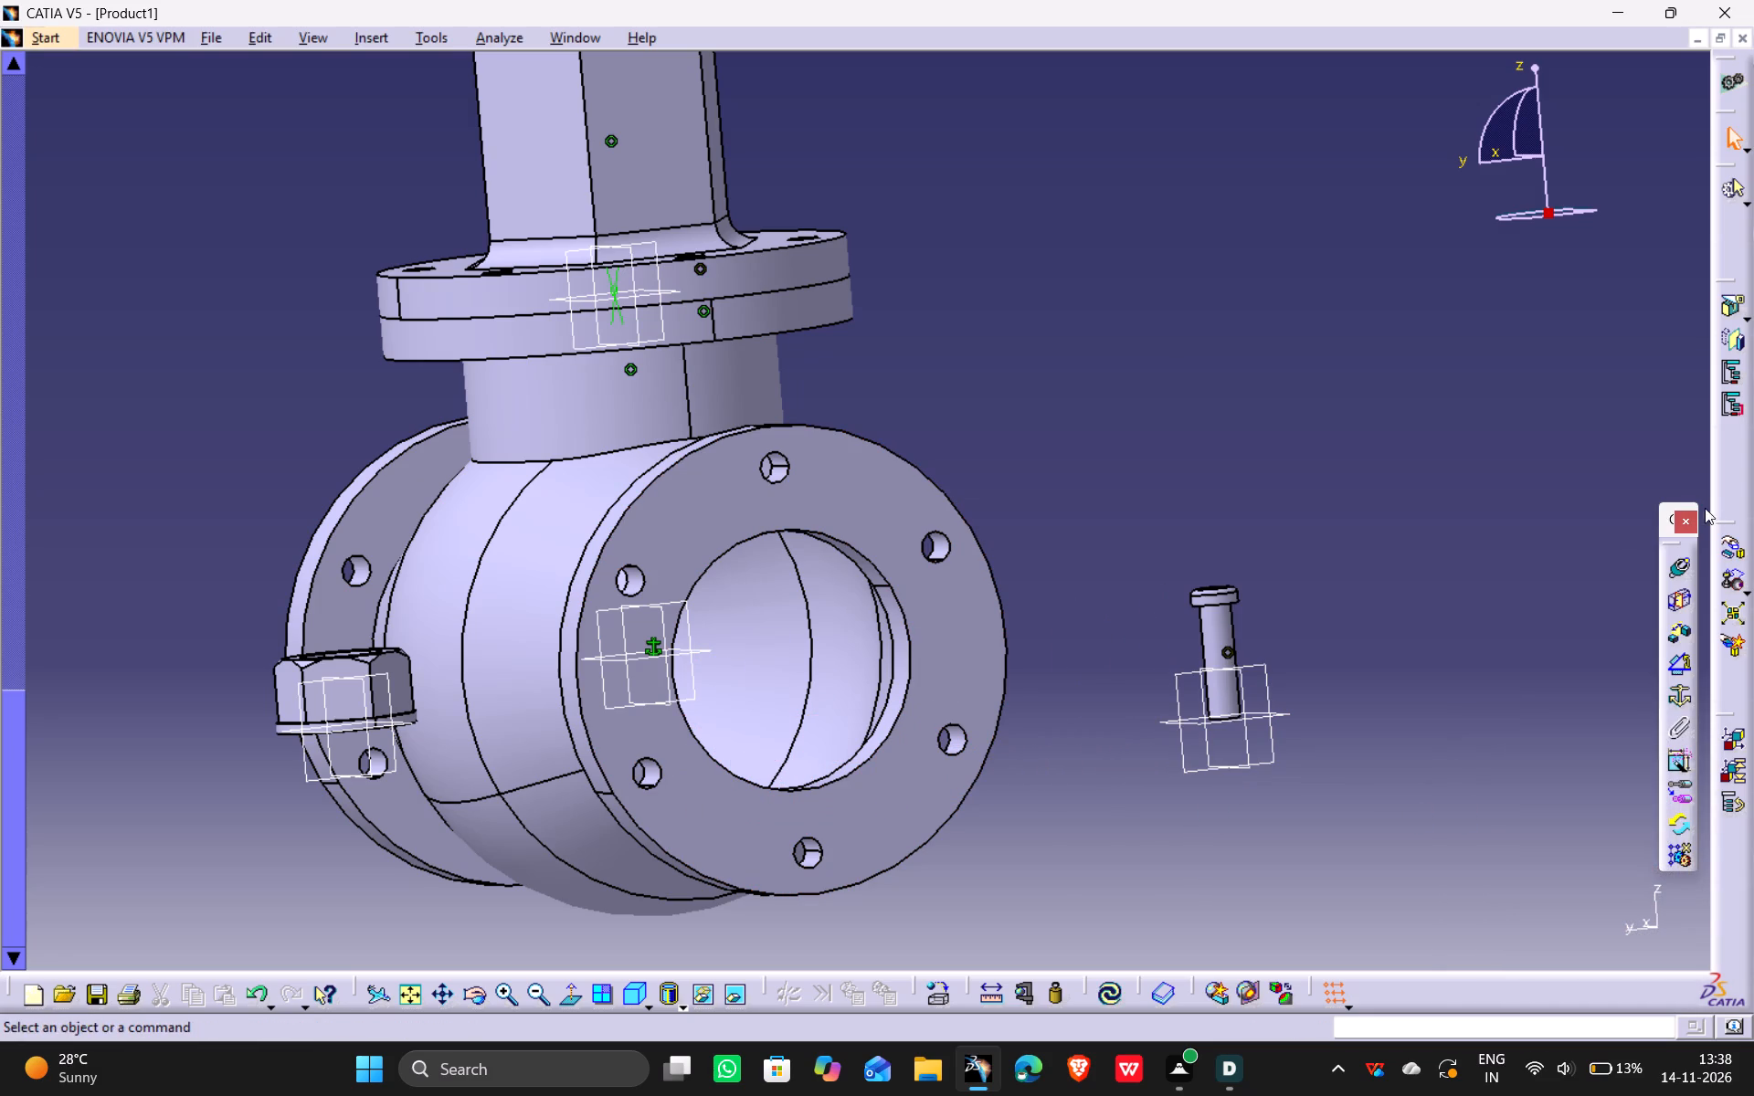
Add an offset constraint of 0 mm between the bonnet flange's upper face and the underside of the bolt head, keeping the orientation Opposite.
left_click(1678, 632)
middle_click_drag(719, 159, 771, 384)
scroll(719, 159, "down", 1)
left_click_drag(719, 159, 771, 380)
scroll(719, 159, "down", 1)
left_click(833, 542)
middle_click_drag(1083, 652, 997, 486)
scroll(1082, 652, "down", 1)
left_click_drag(1081, 651, 997, 486)
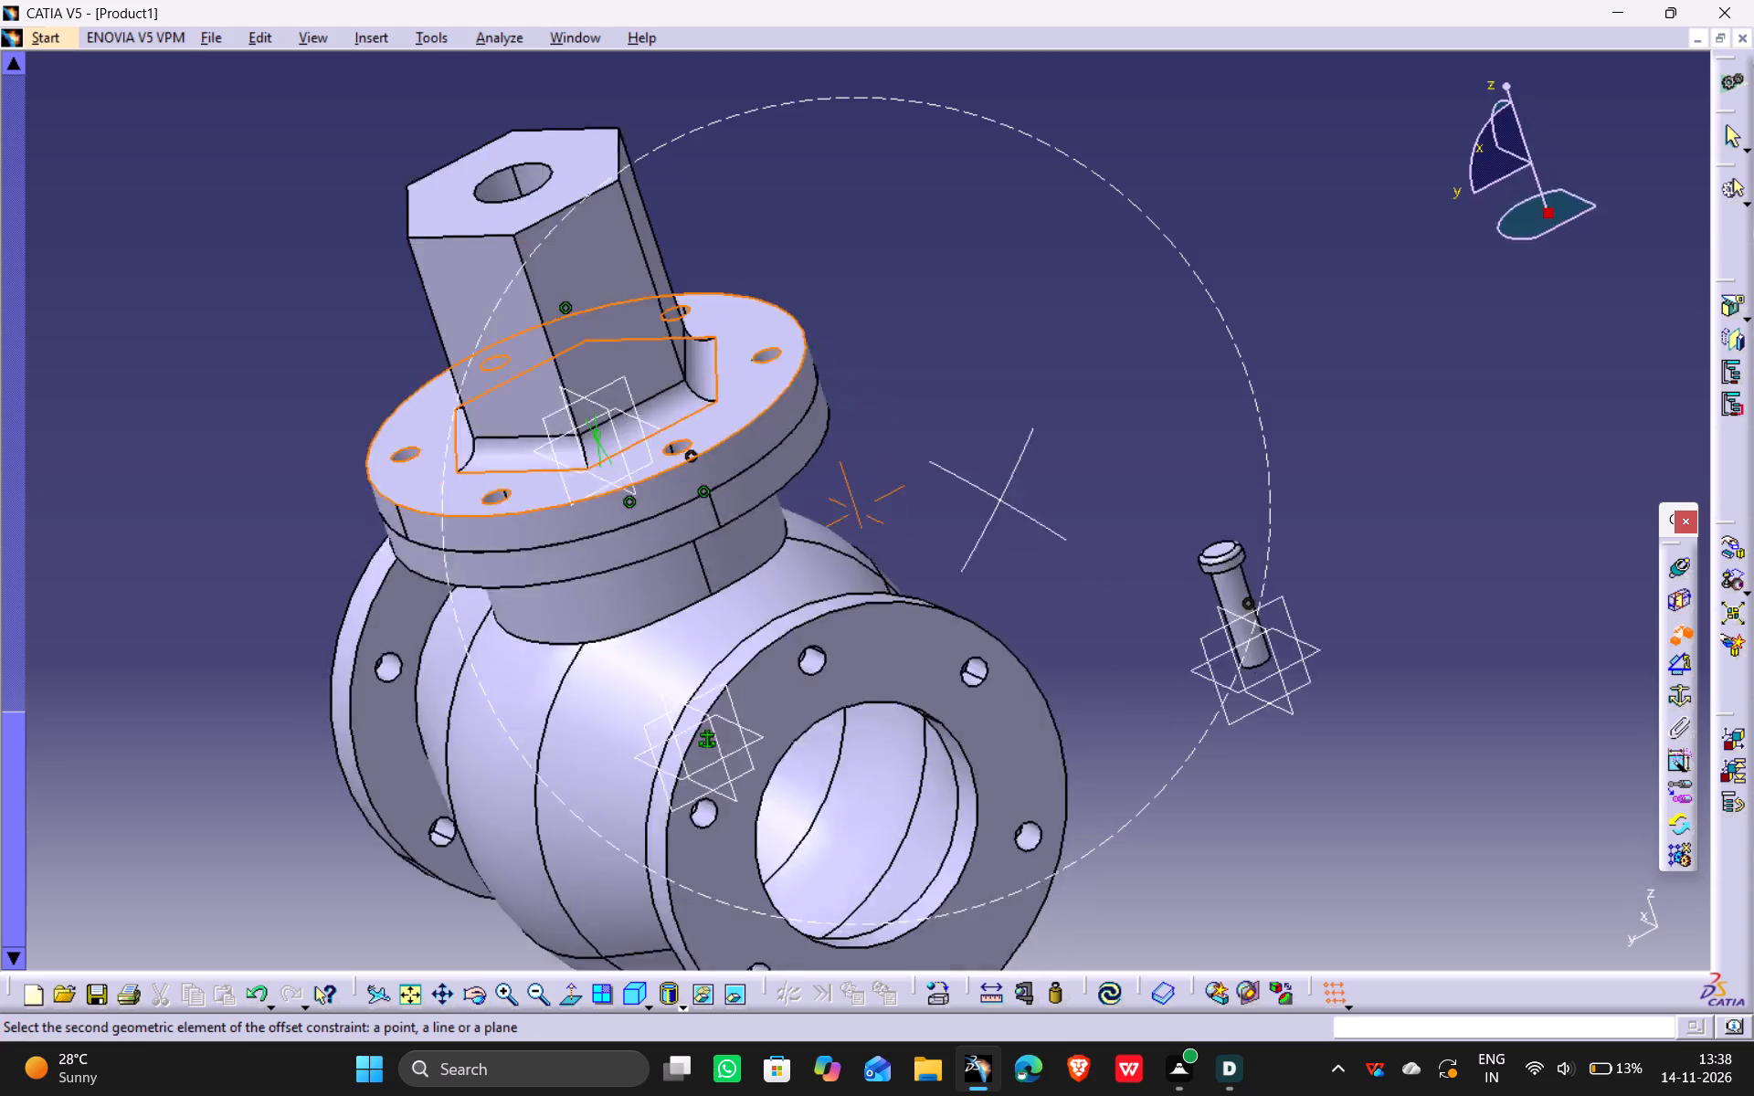
left_click_drag(997, 486, 784, 41)
middle_click_drag(997, 486, 779, 42)
middle_click_drag(1194, 527, 1207, 256, "ctrl")
middle_click_drag(1273, 168, 1052, 363)
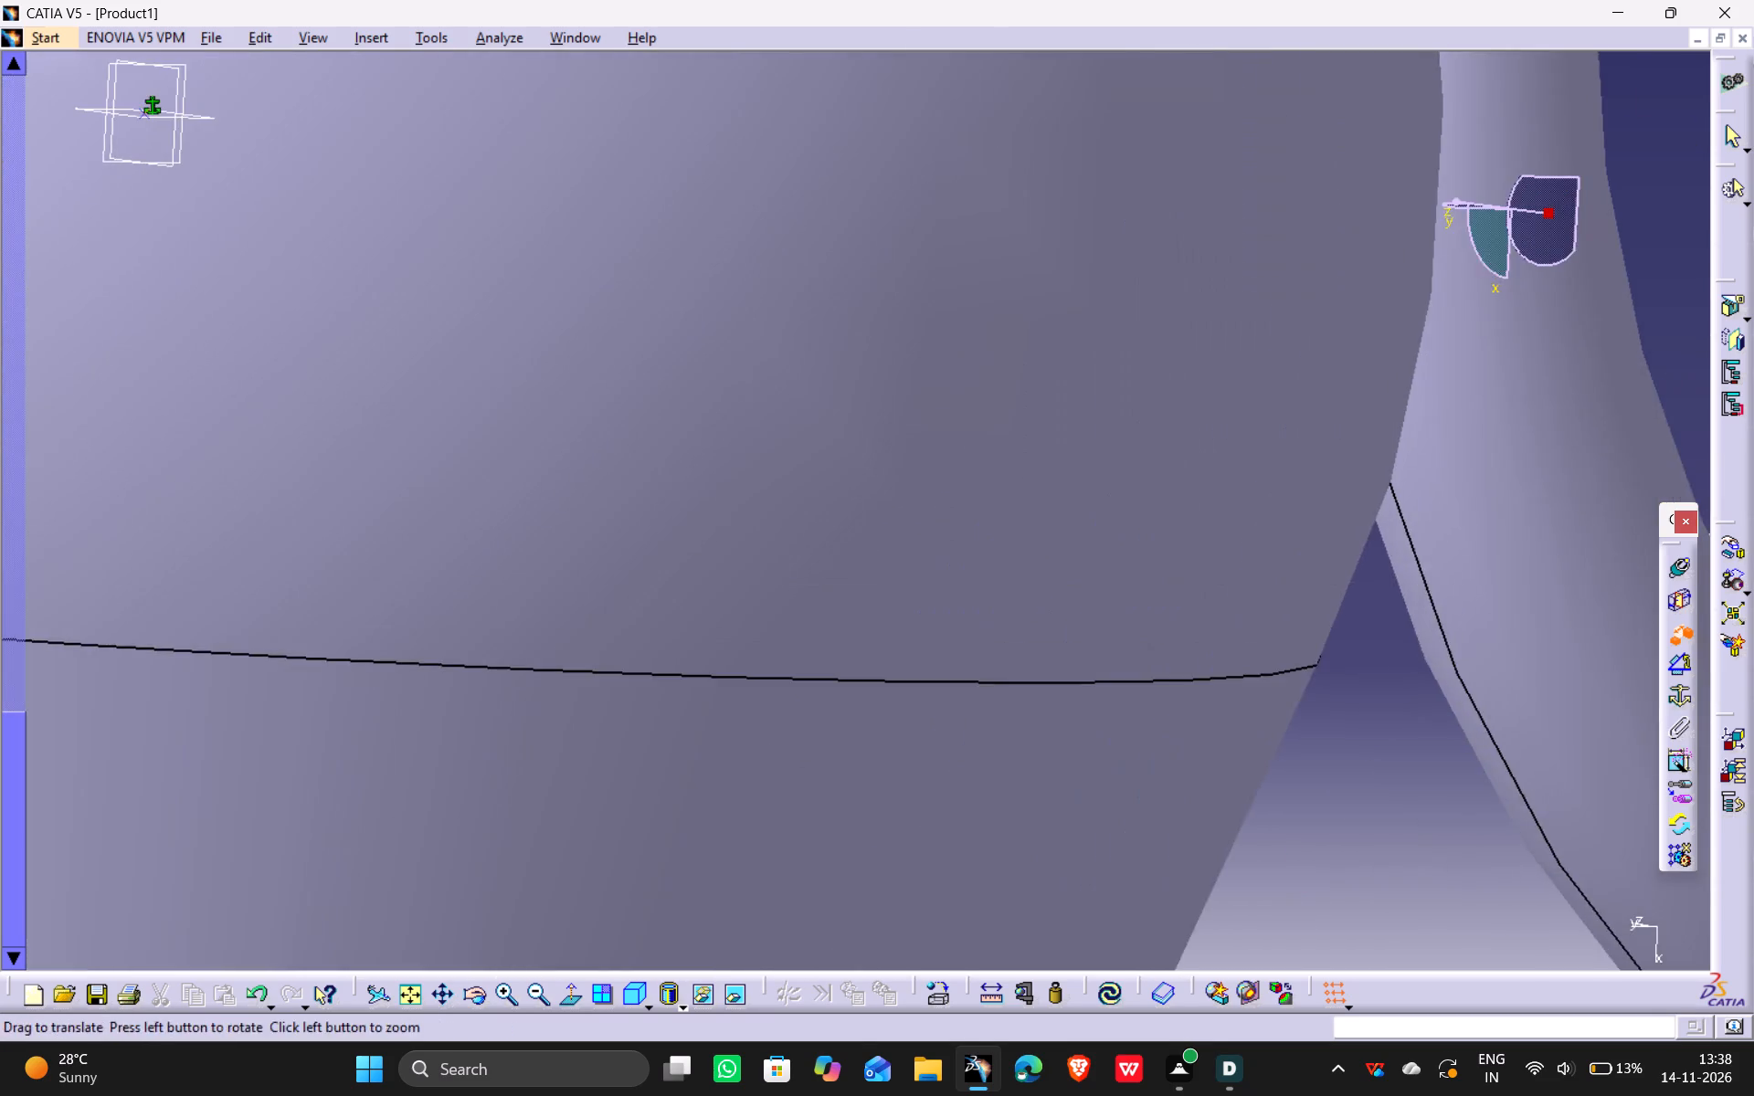
middle_click_drag(1052, 363, 151, 732)
middle_click_drag(866, 353, 0, 684)
middle_click_drag(279, 297, 423, 464)
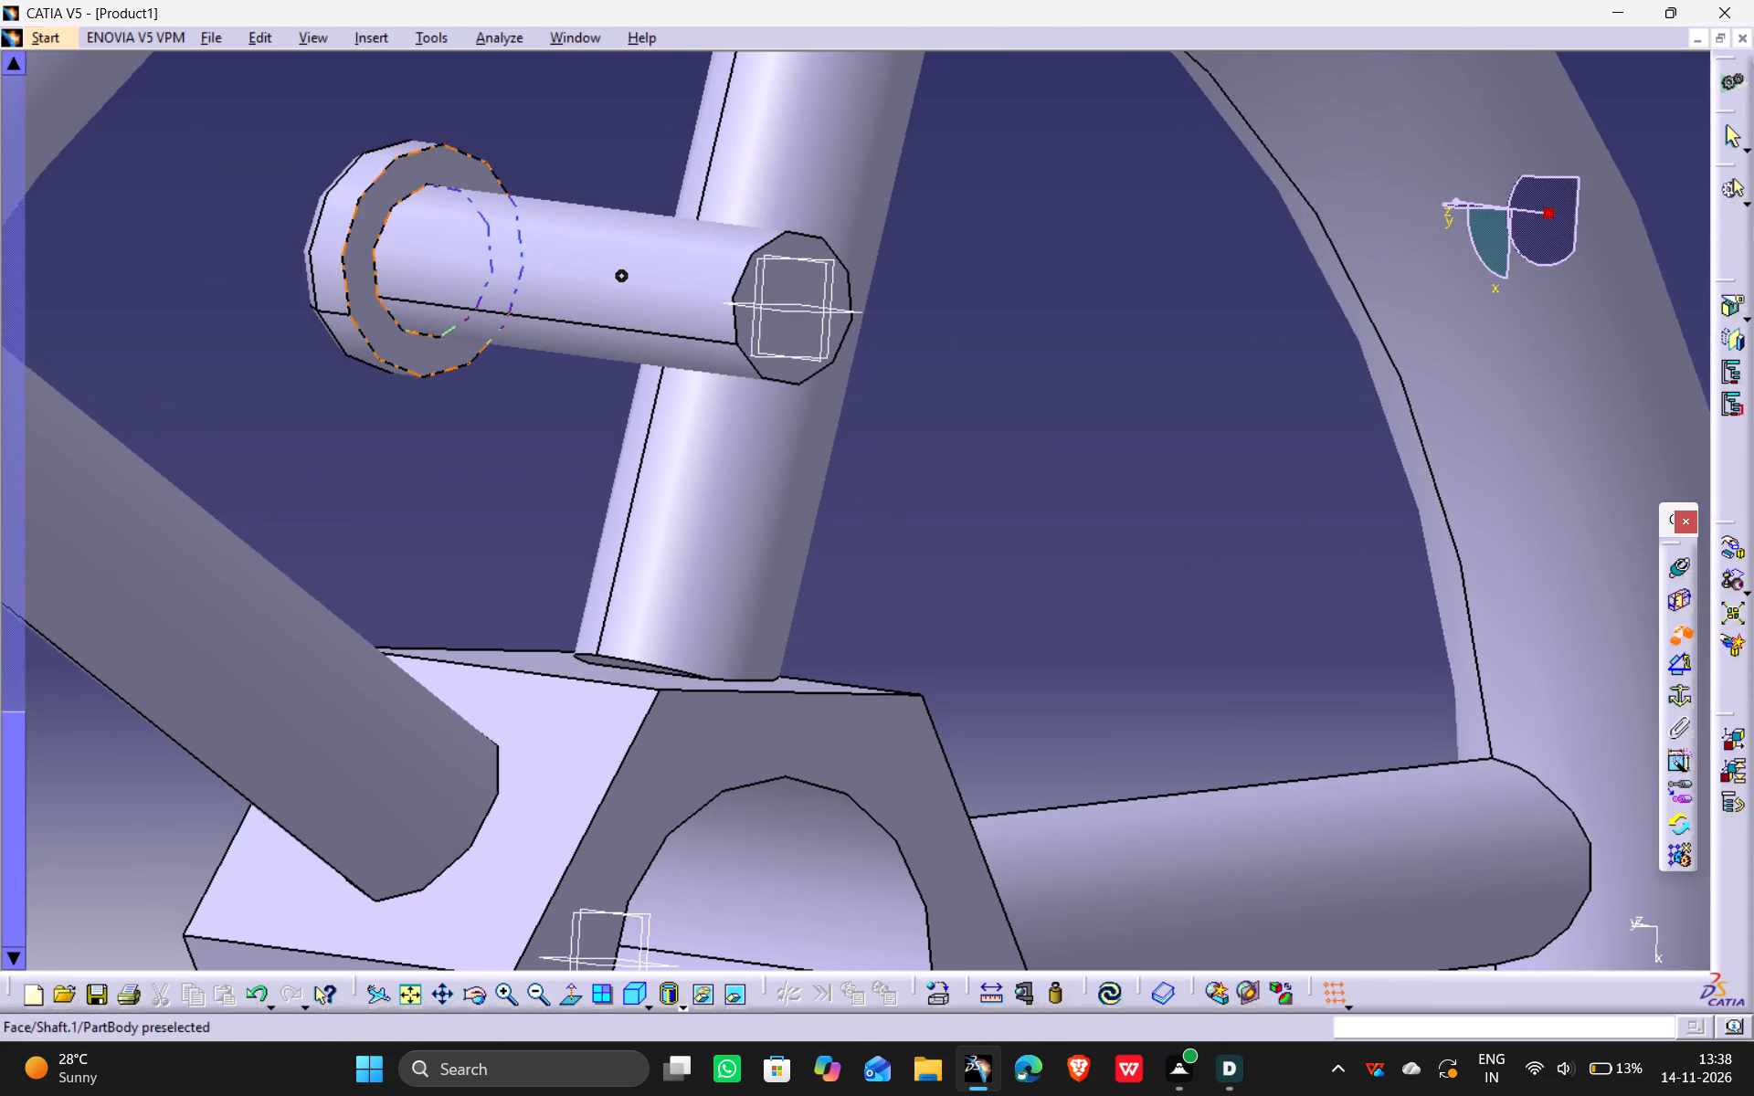
left_click(399, 353)
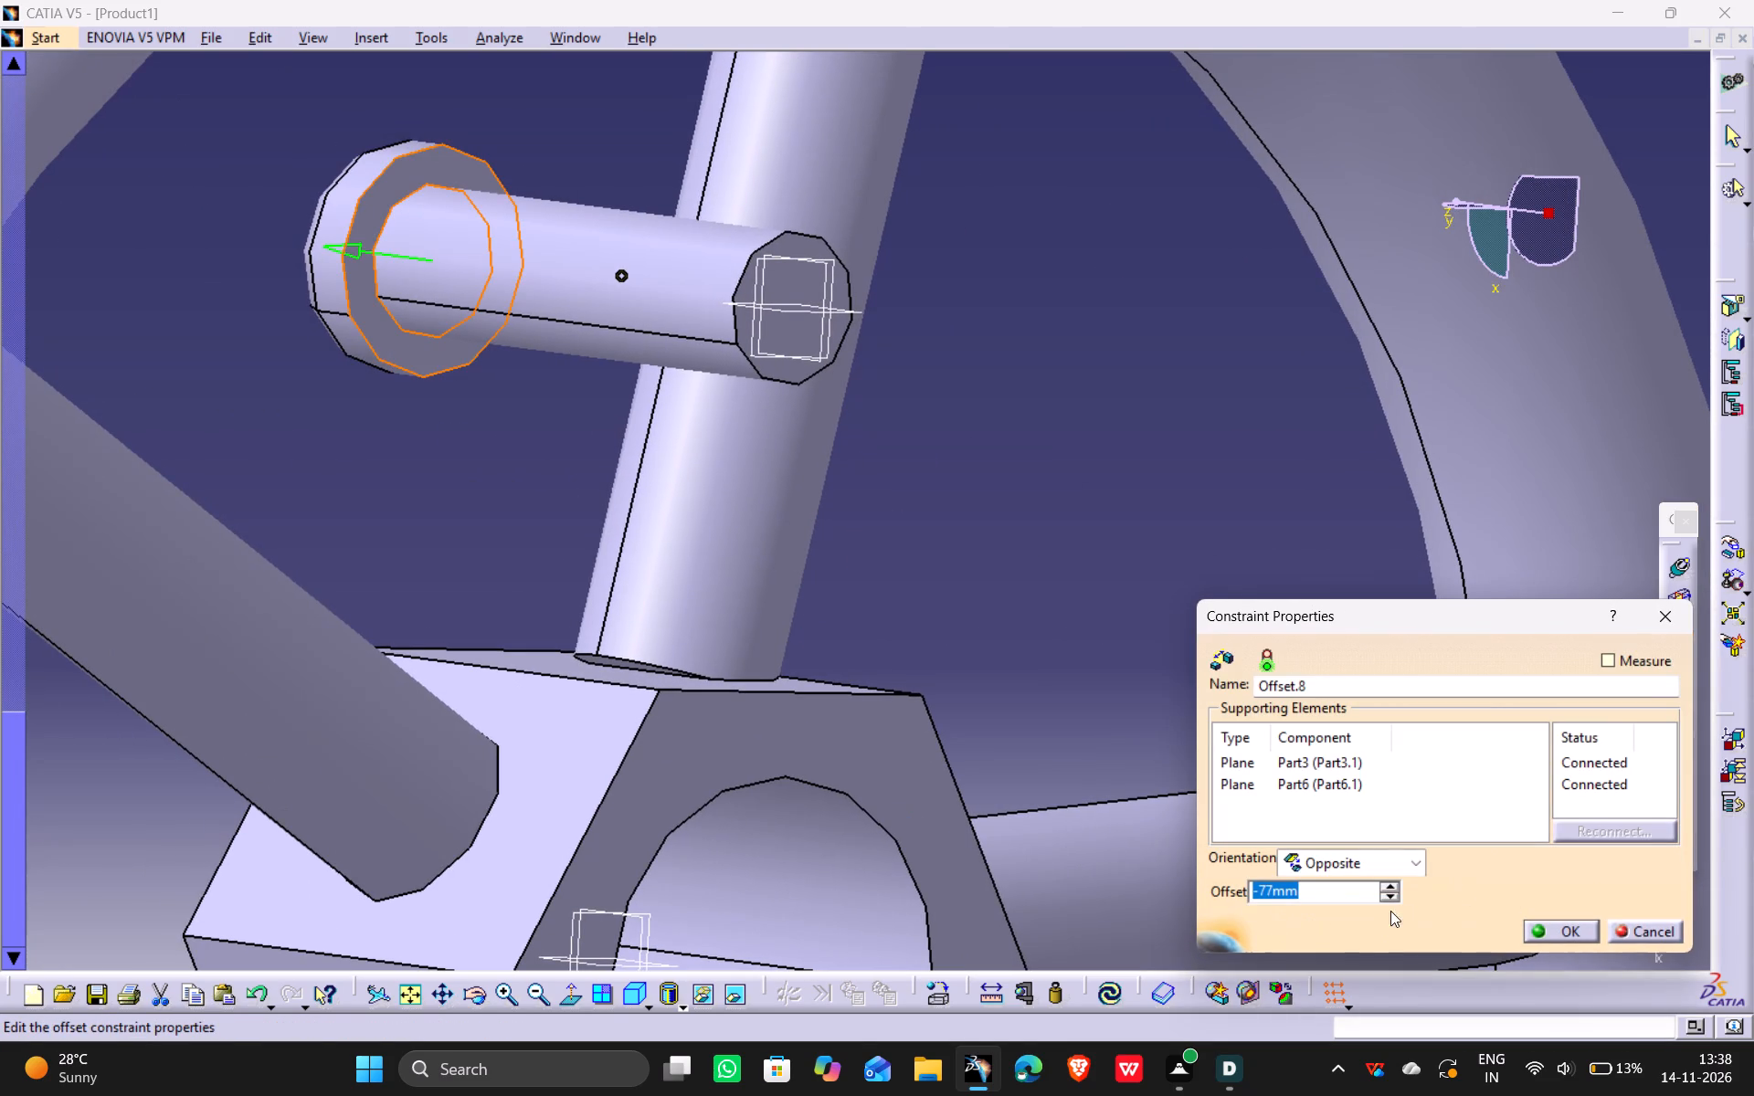
key("0")
key("Return")
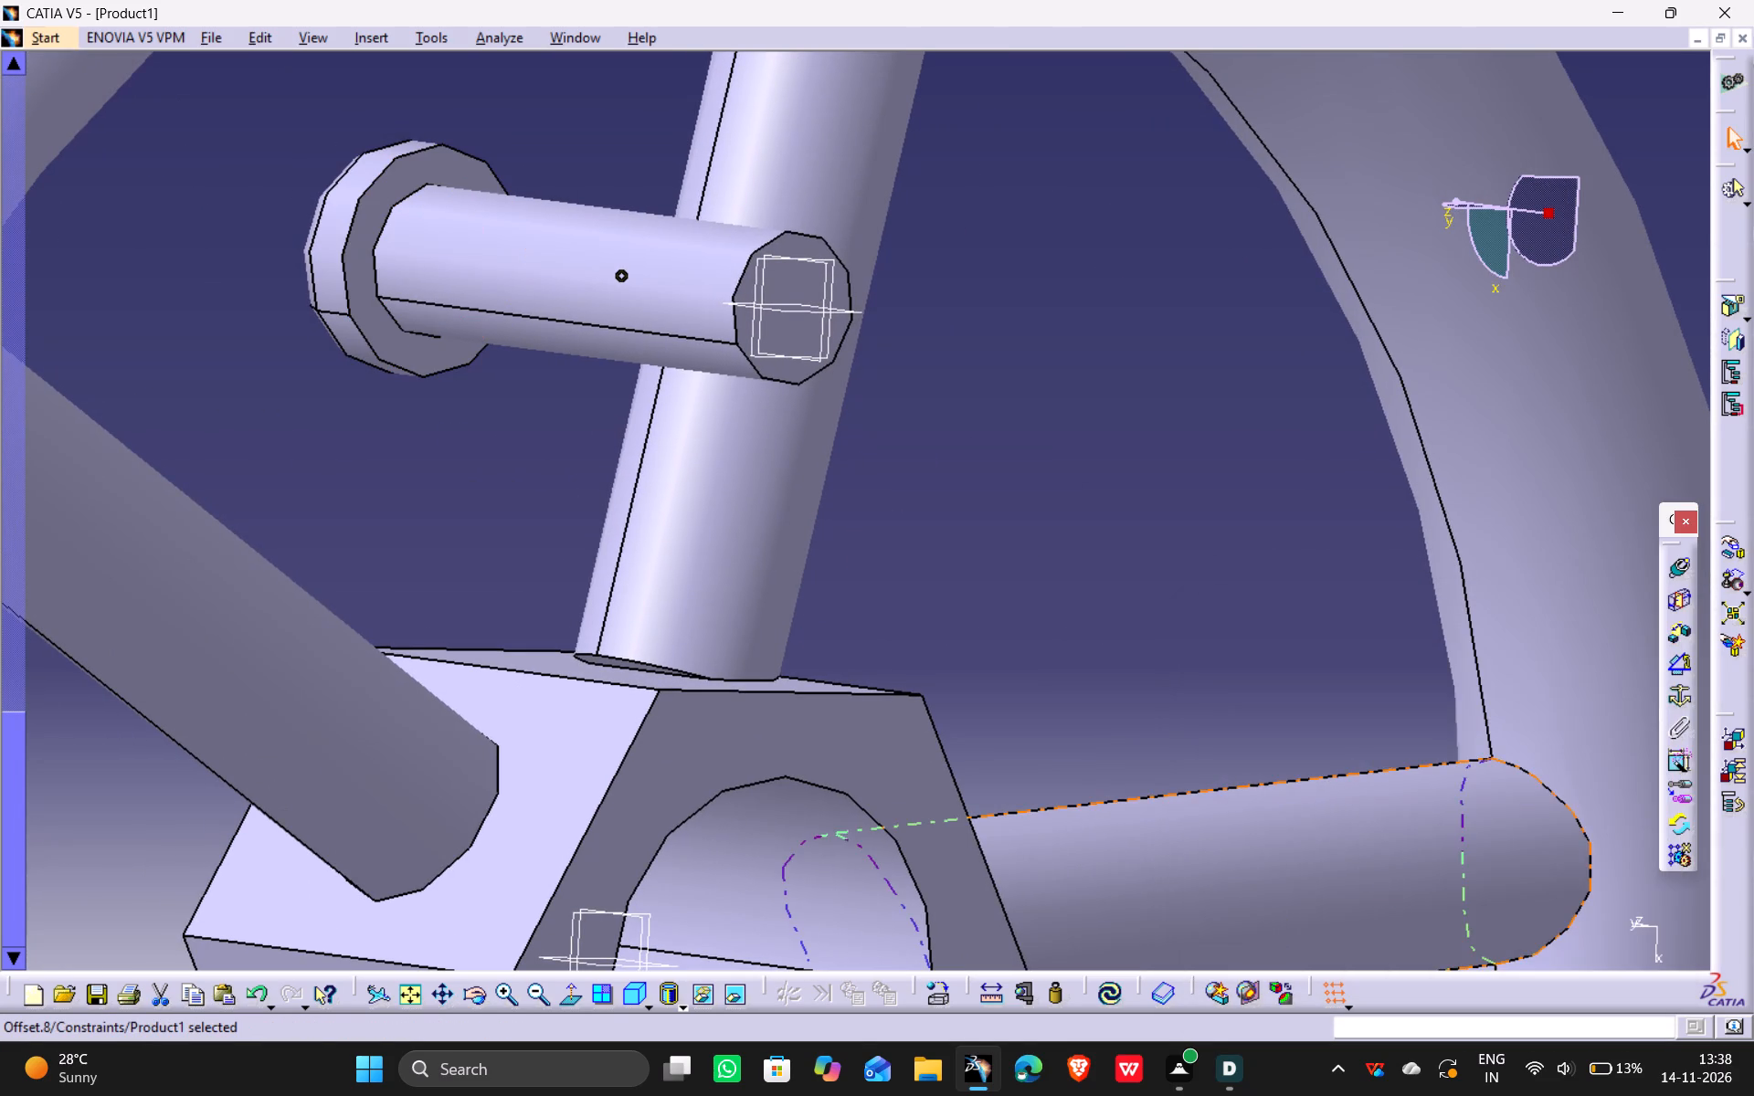
Update the assembly to seat the bolt in its hole on the bonnet flange.
middle_click_drag(918, 352, 1007, 746, "ctrl")
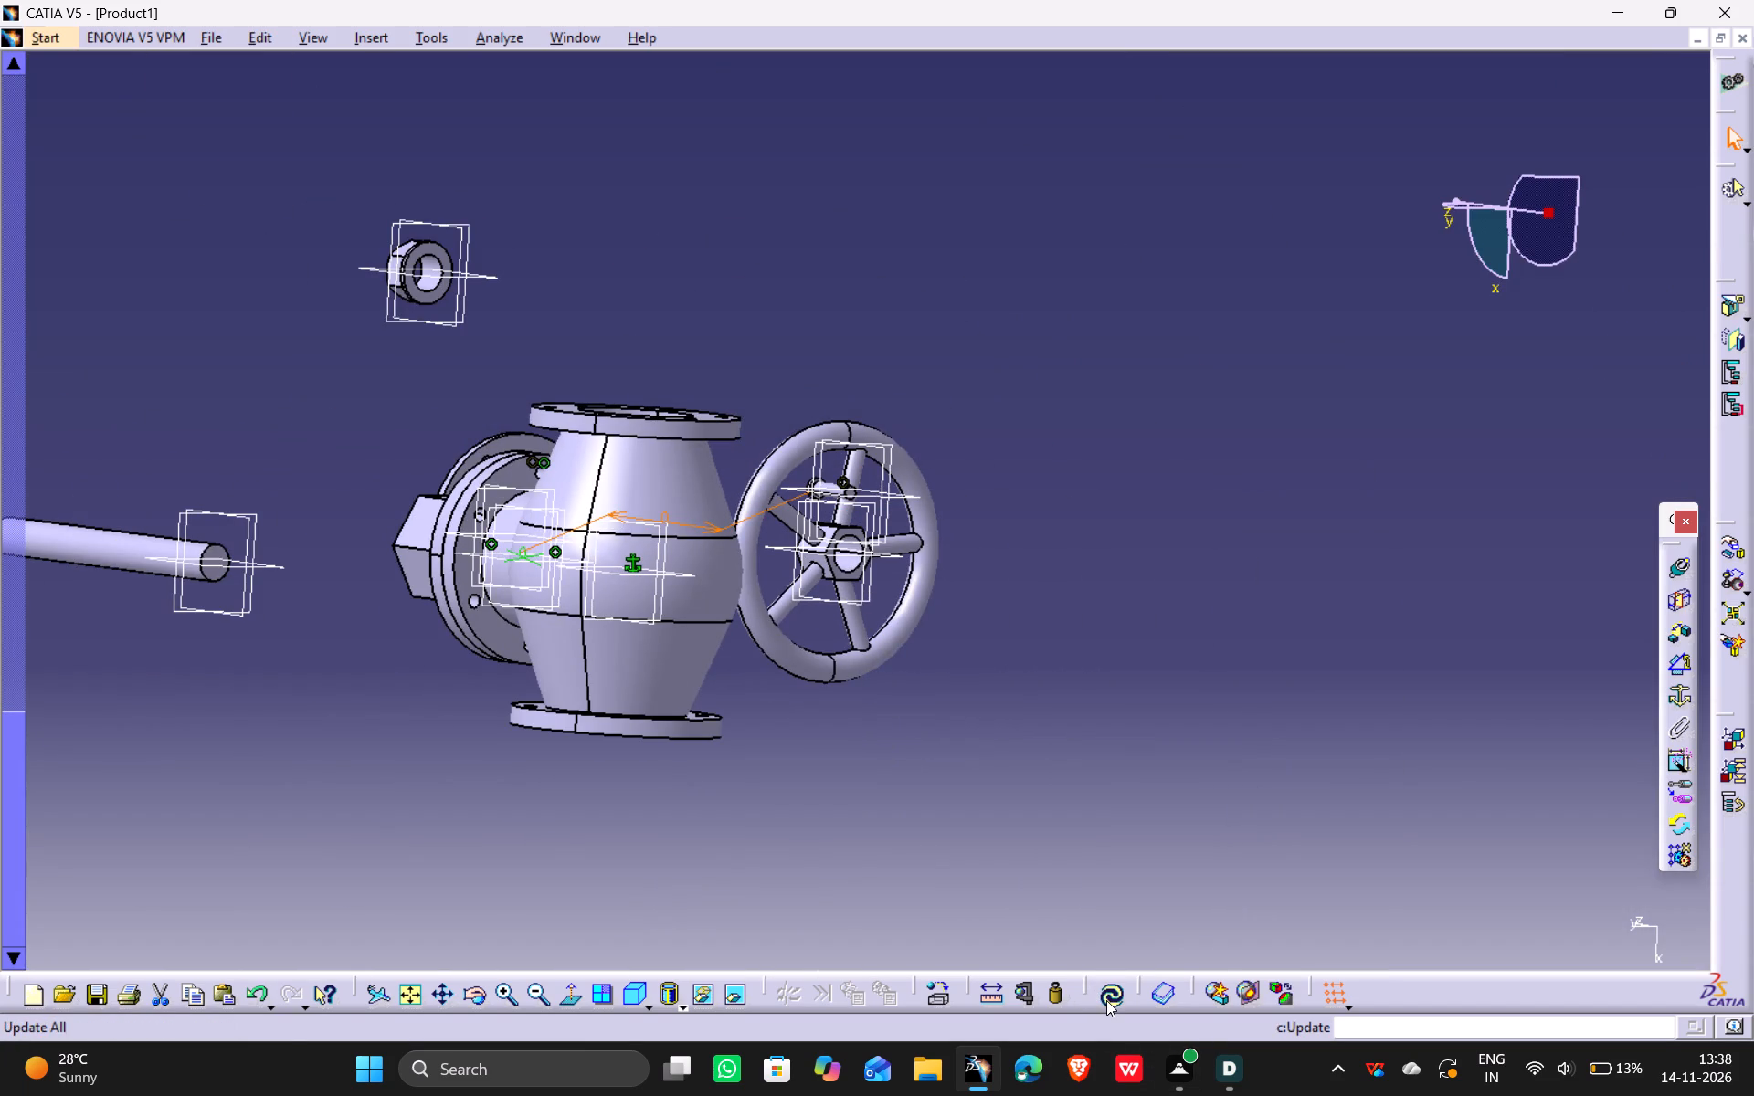
middle_click_drag(601, 354, 867, 654)
scroll(602, 354, "down", 2)
left_click_drag(604, 353, 867, 654)
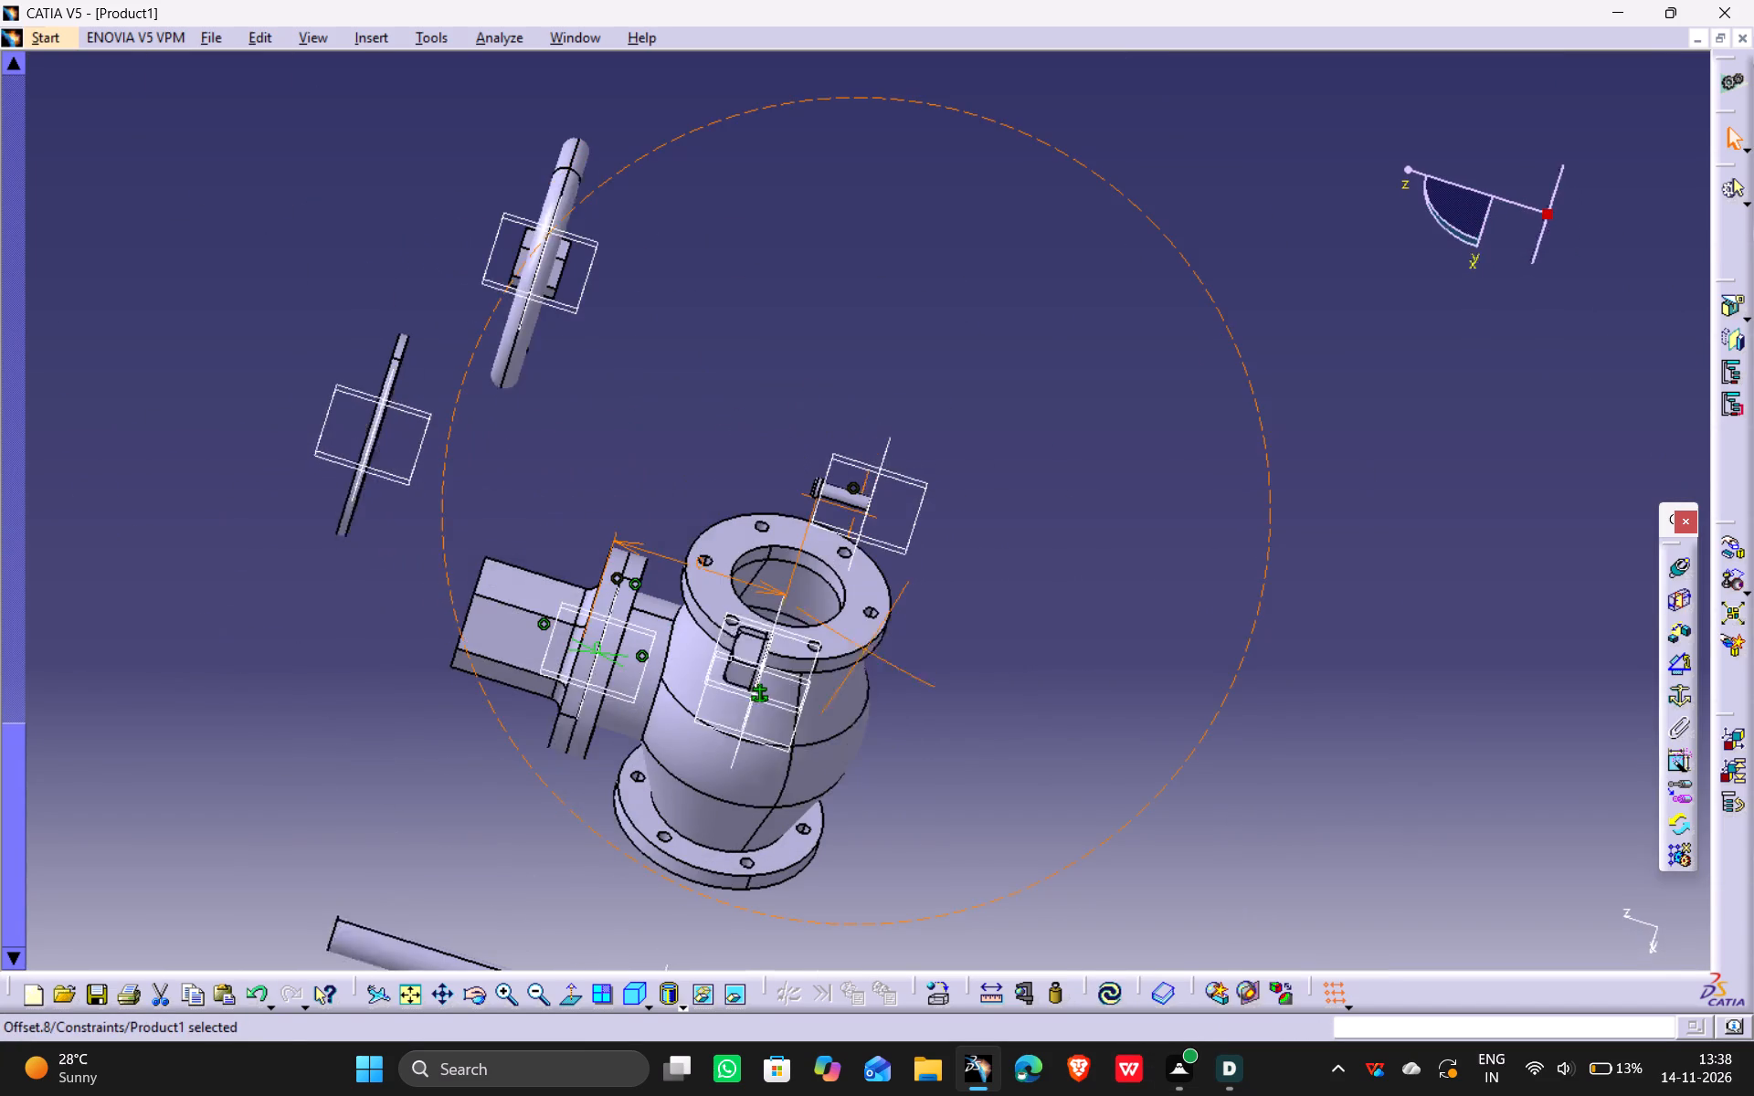
left_click_drag(867, 654, 874, 665)
middle_click_drag(867, 654, 845, 667)
scroll(284, 621, "down", 3)
middle_click_drag(284, 621, 677, 72)
left_click_drag(280, 608, 664, 66)
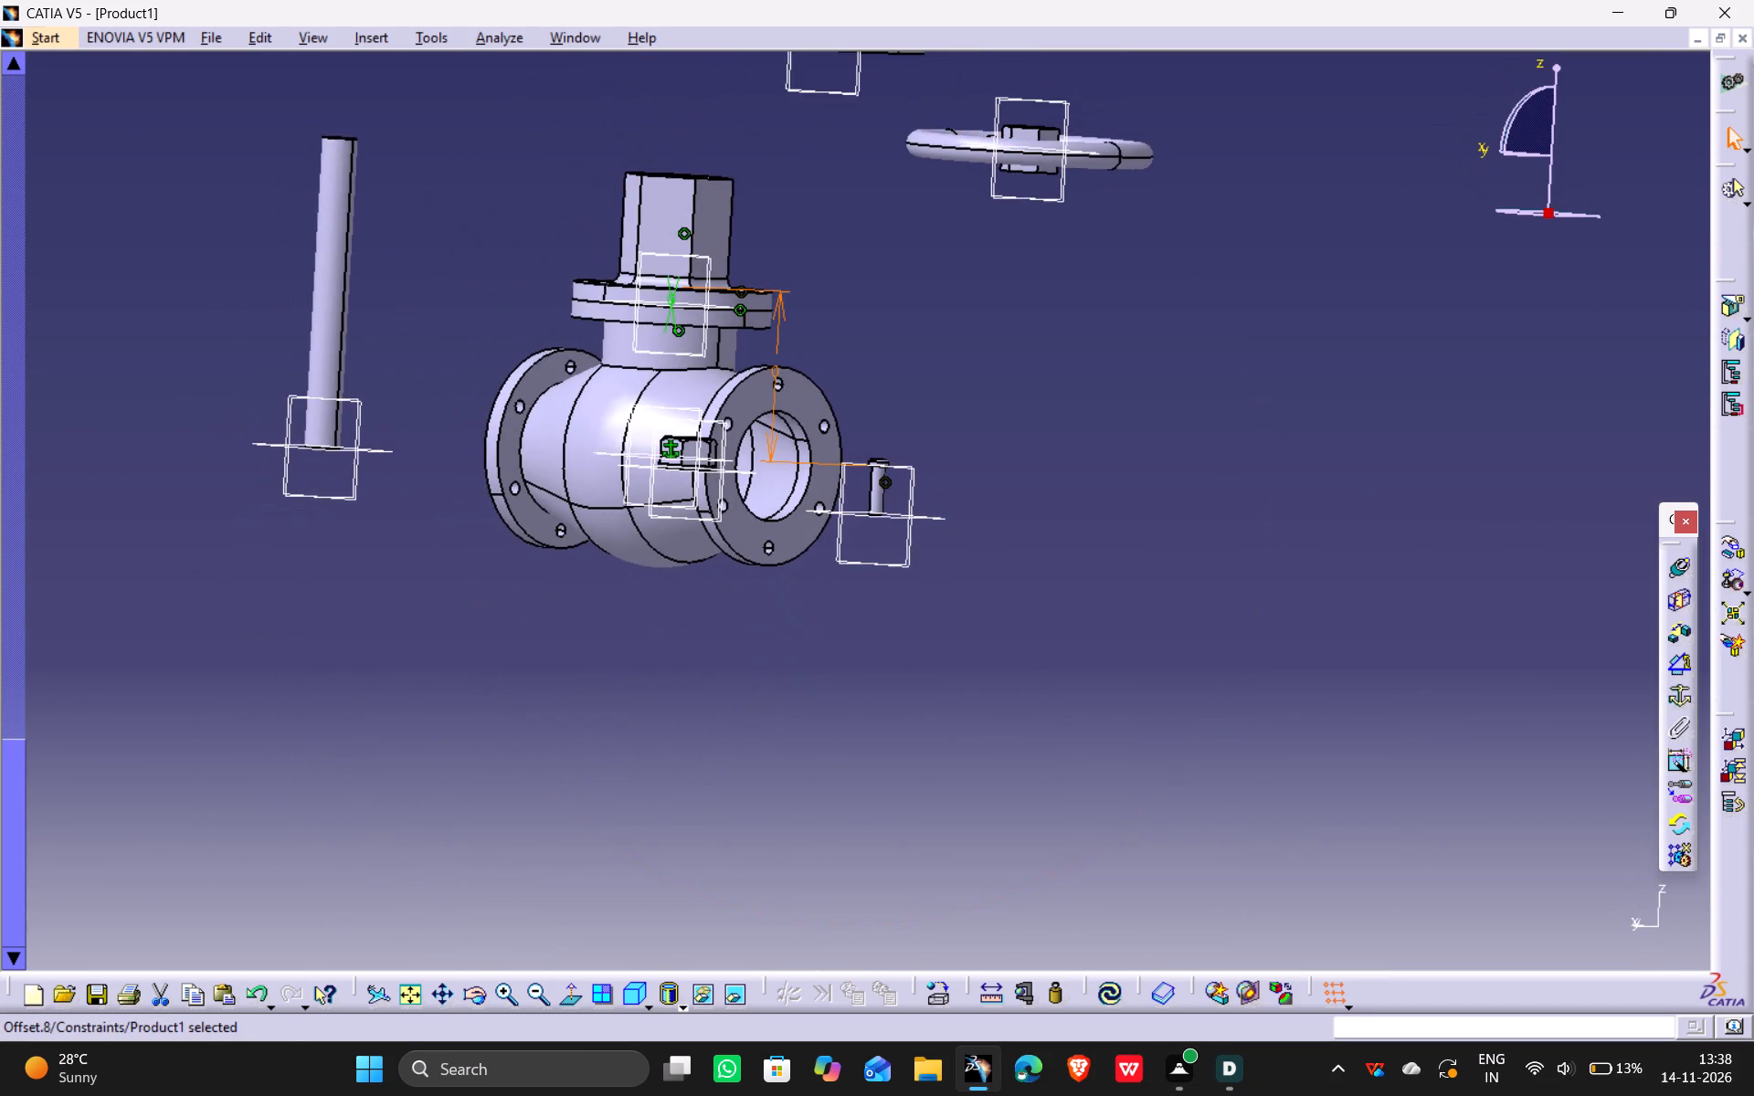
middle_click_drag(819, 174, 830, 239)
scroll(819, 174, "down", 2)
left_click_drag(819, 174, 830, 238)
middle_click_drag(767, 775, 745, 669, "ctrl")
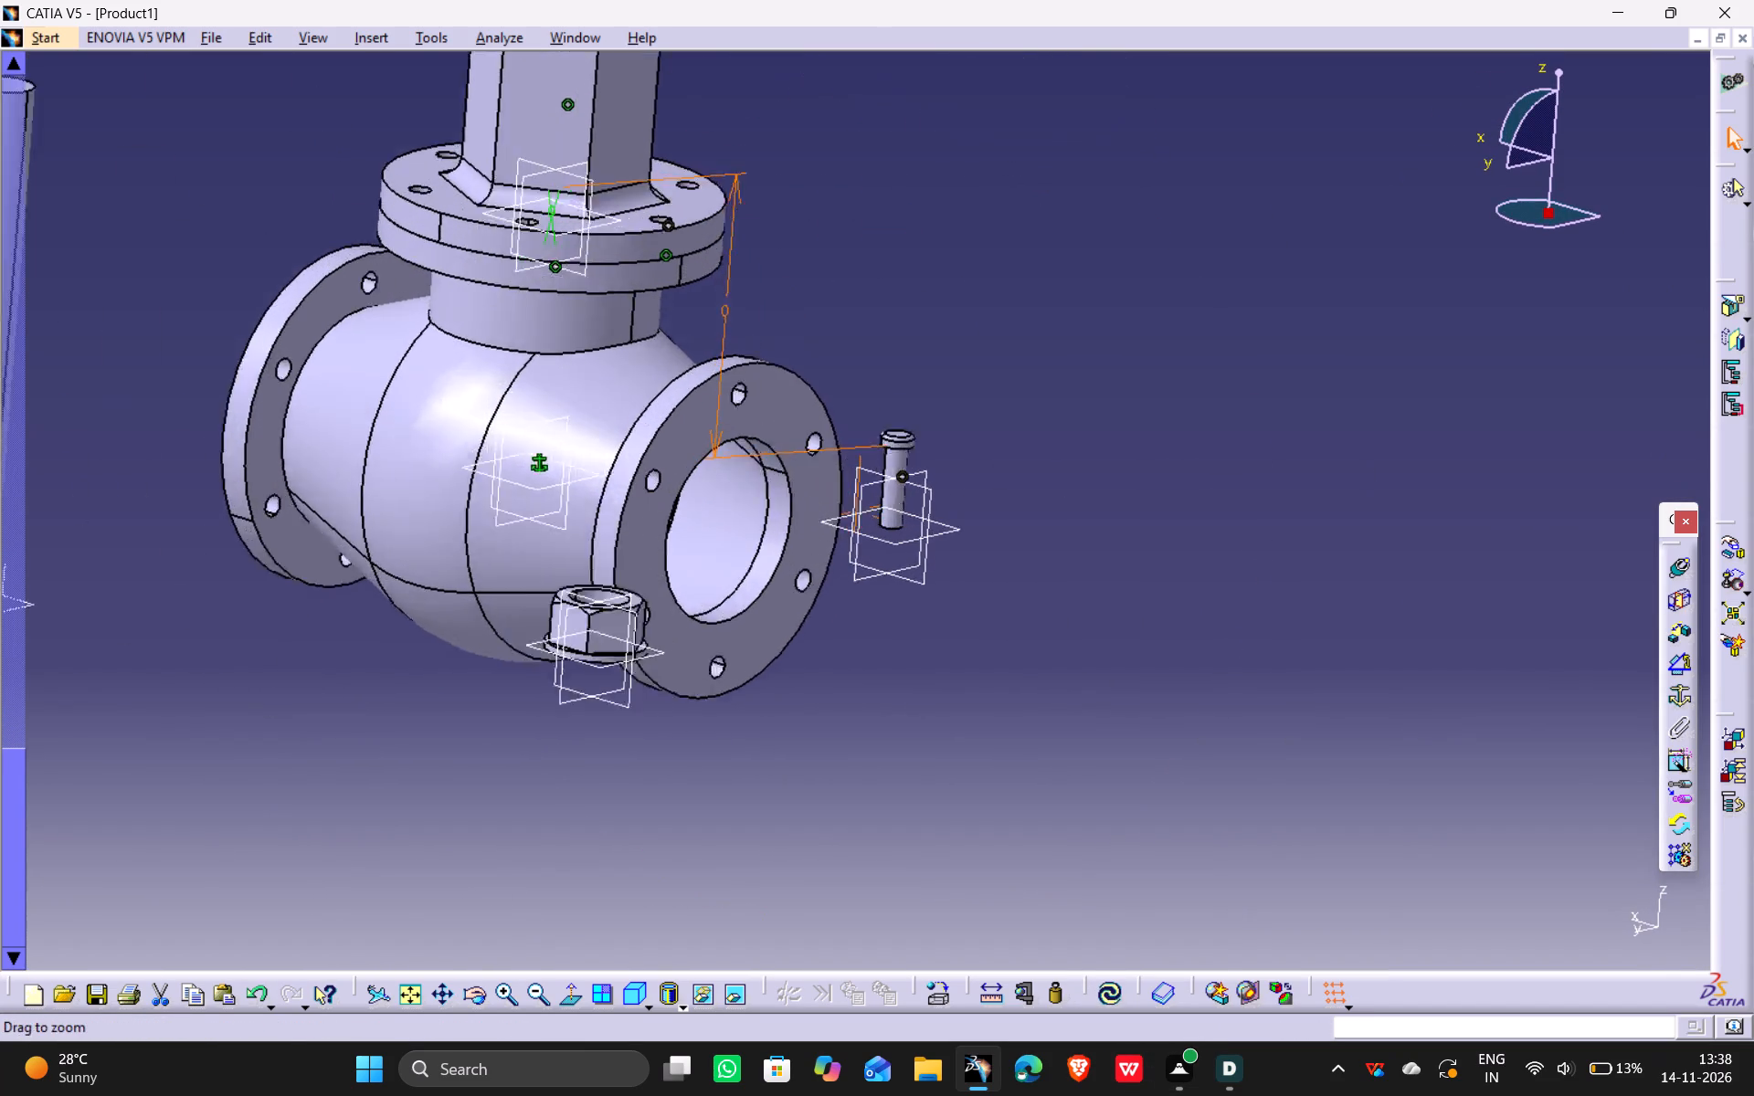
middle_click_drag(745, 669, 734, 541, "ctrl")
middle_click_drag(731, 480, 1122, 911)
middle_click_drag(1051, 634, 1088, 747, "ctrl")
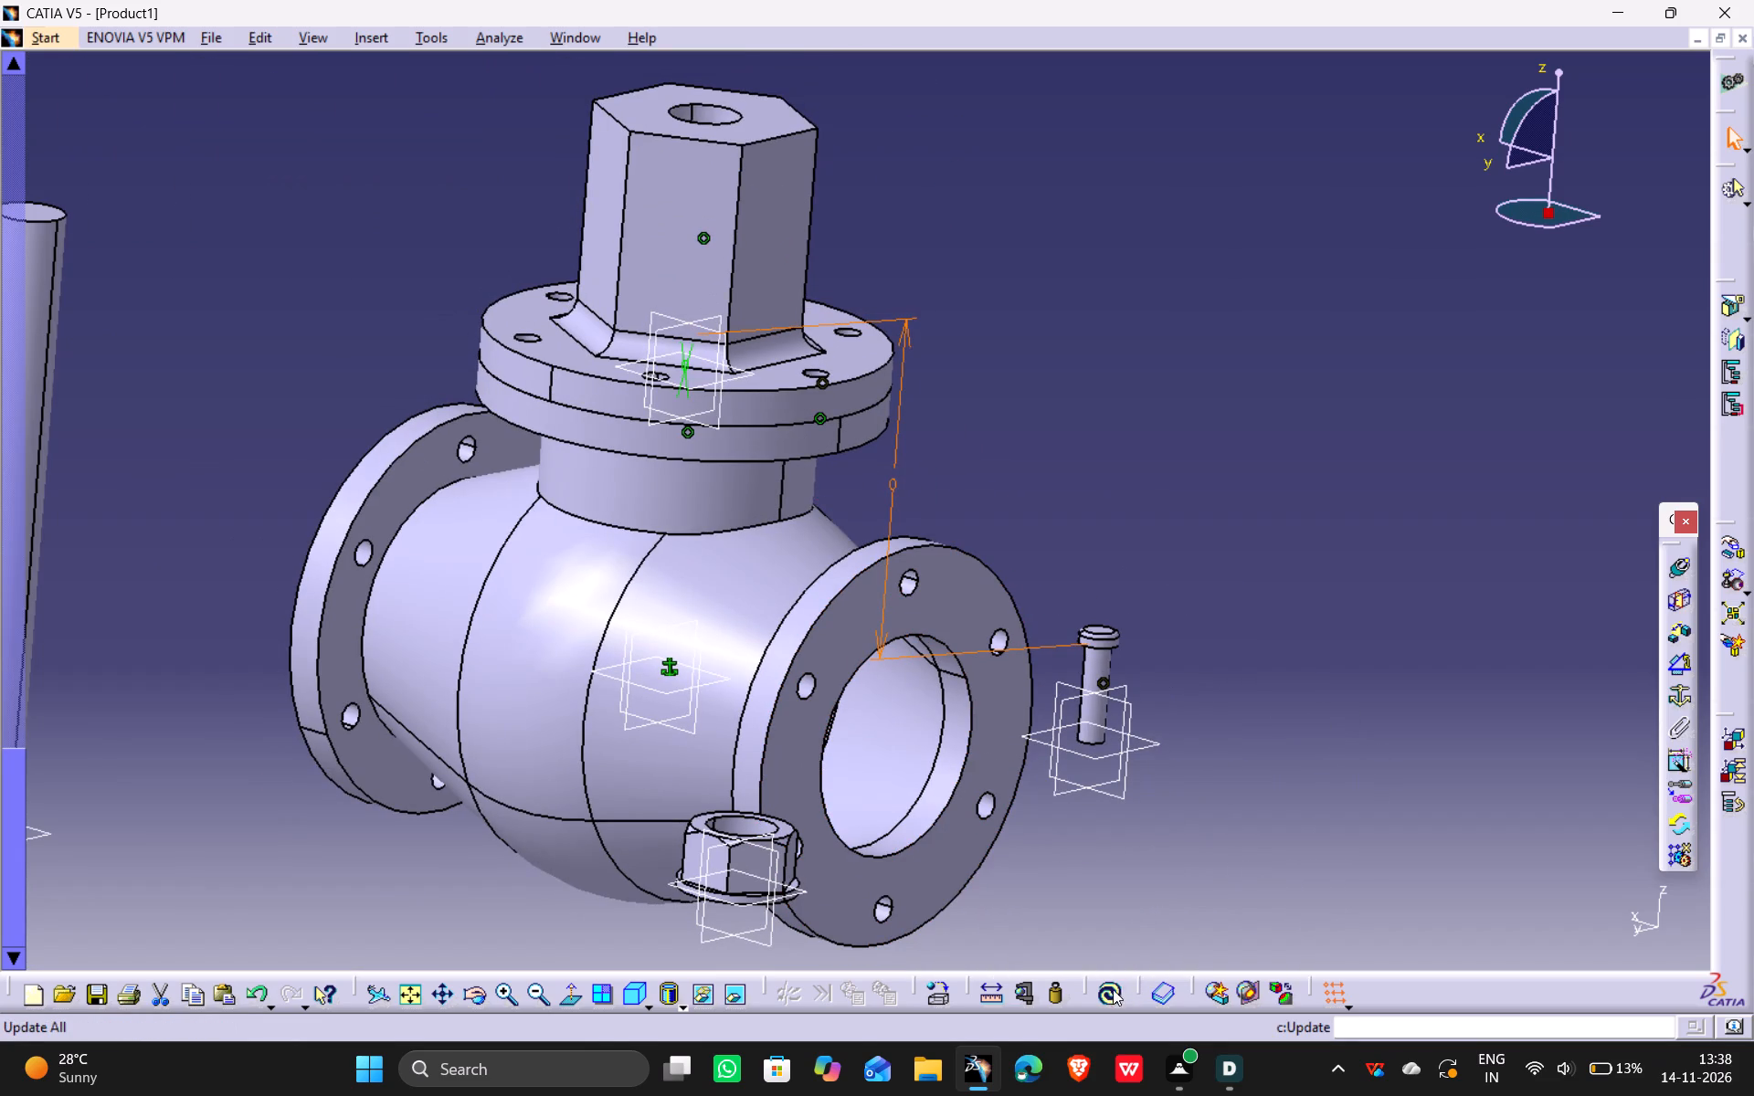
left_click(1113, 989)
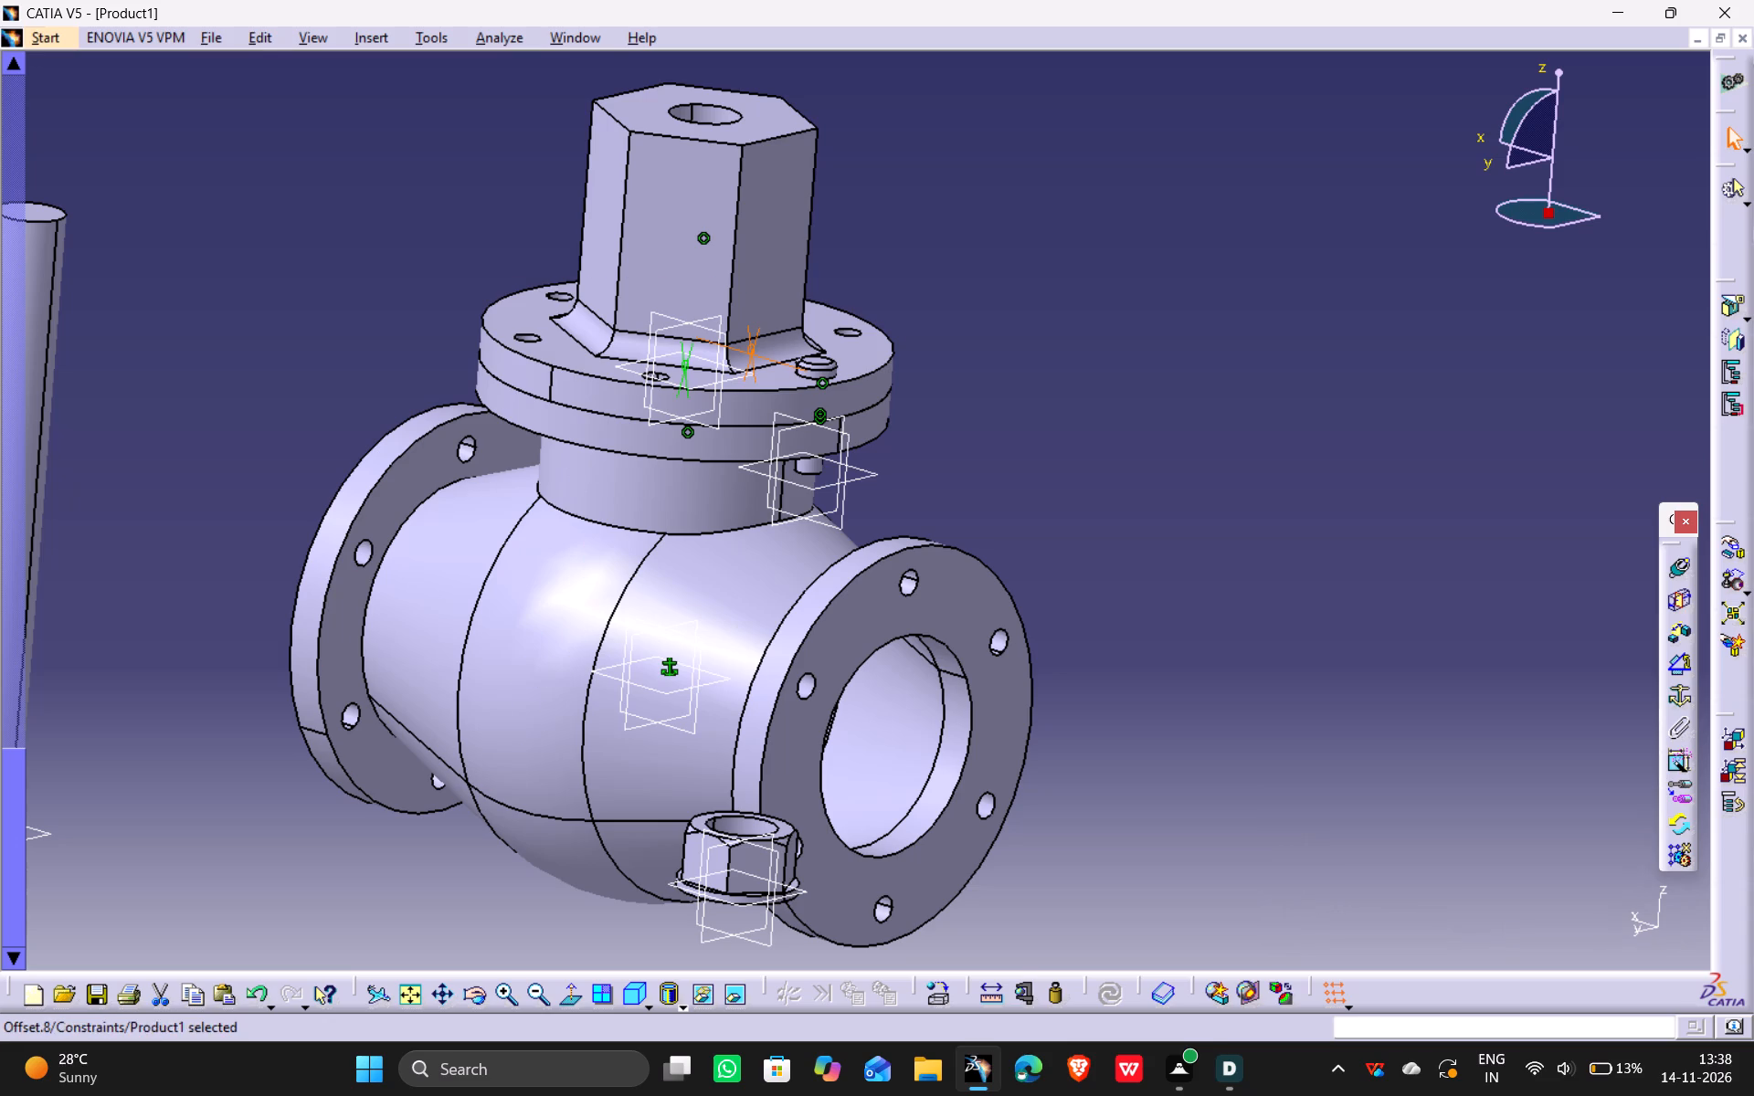
Instantiate the bolt on the bonnet flange's circular hole pattern CircPattern.1 with Reuse Pattern, keeping the pattern link and re-using the original component.
middle_click_drag(85, 327, 559, 626)
scroll(88, 330, "down", 2)
left_click_drag(163, 380, 559, 627)
middle_click_drag(664, 562, 514, 630)
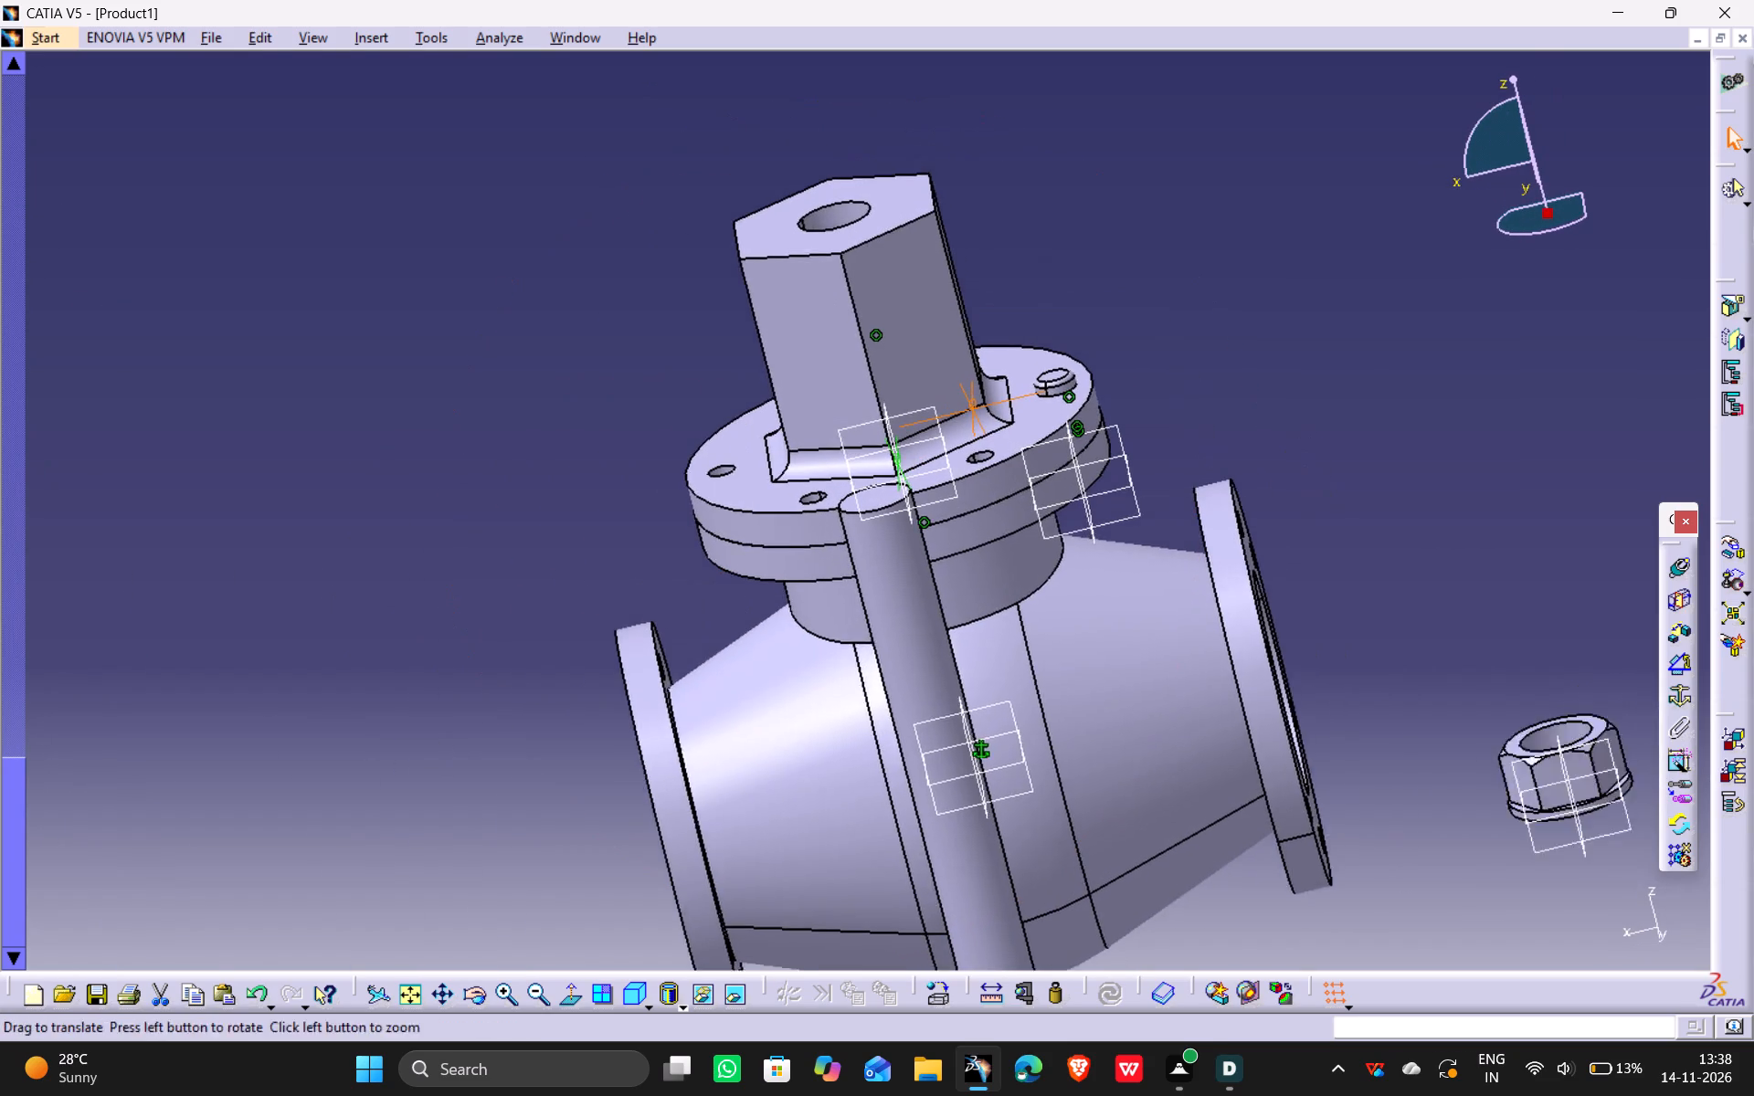
middle_click_drag(514, 630, 334, 648)
middle_click_drag(8, 532, 268, 564)
scroll(8, 532, "down", 2)
left_click_drag(35, 541, 268, 564)
middle_click_drag(503, 804, 493, 714, "ctrl")
left_click_drag(1175, 163, 1167, 172)
scroll(152, 435, "down", 2)
middle_click_drag(152, 435, 604, 429)
left_click_drag(151, 435, 604, 429)
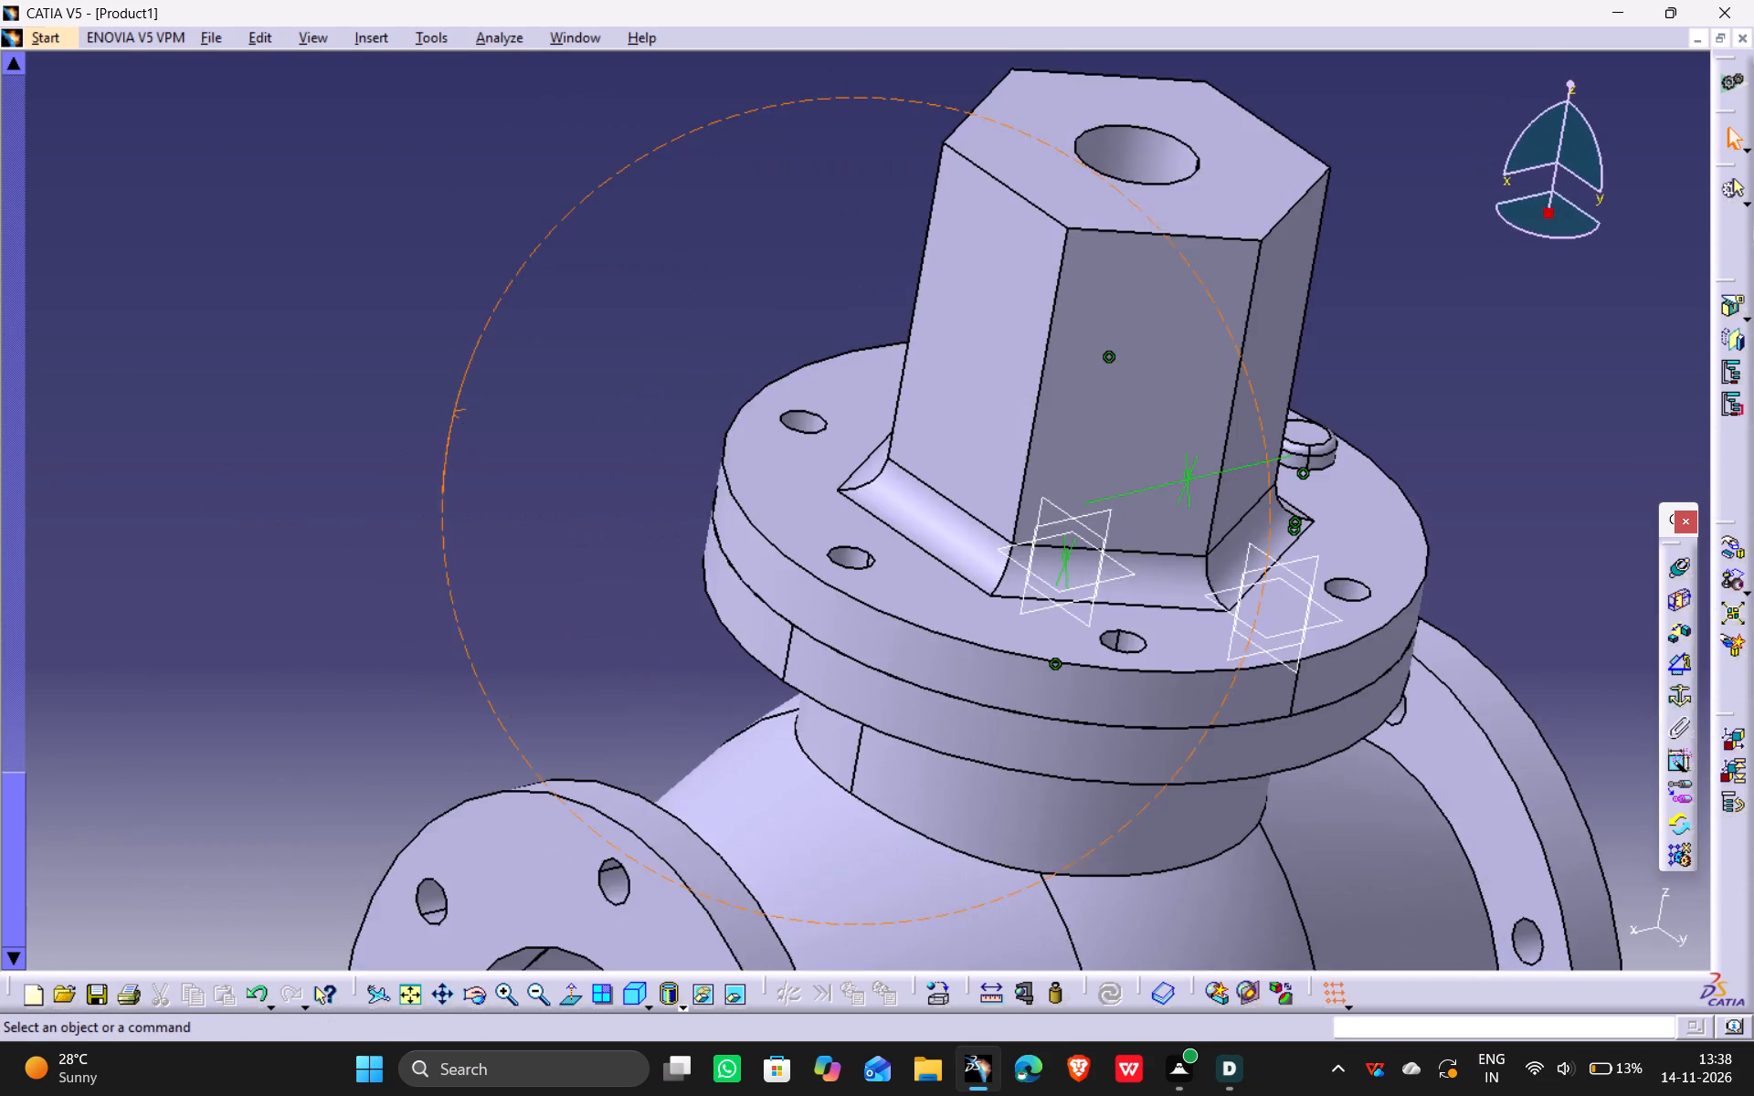
left_click_drag(604, 429, 609, 430)
middle_click_drag(604, 429, 611, 431)
middle_click_drag(864, 453, 875, 497, "ctrl")
middle_click_drag(1349, 454, 1068, 518)
left_click(1104, 406)
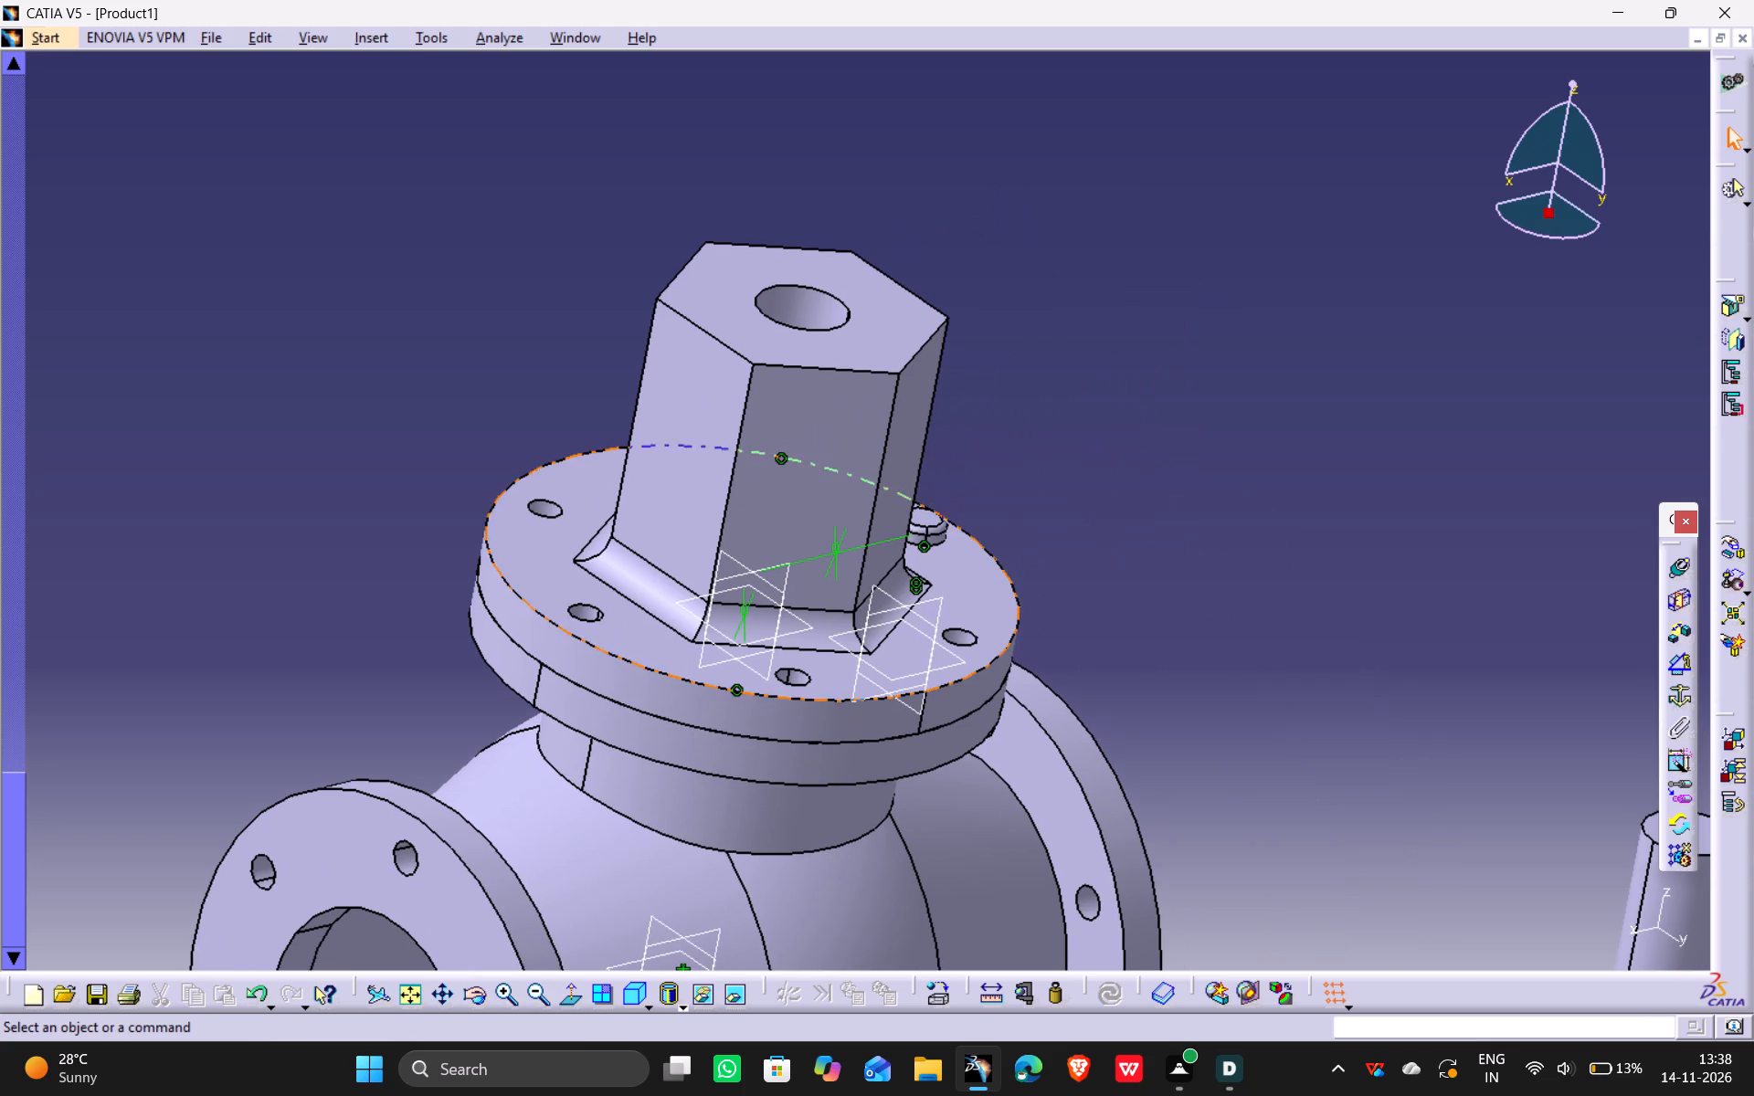
left_click(927, 534)
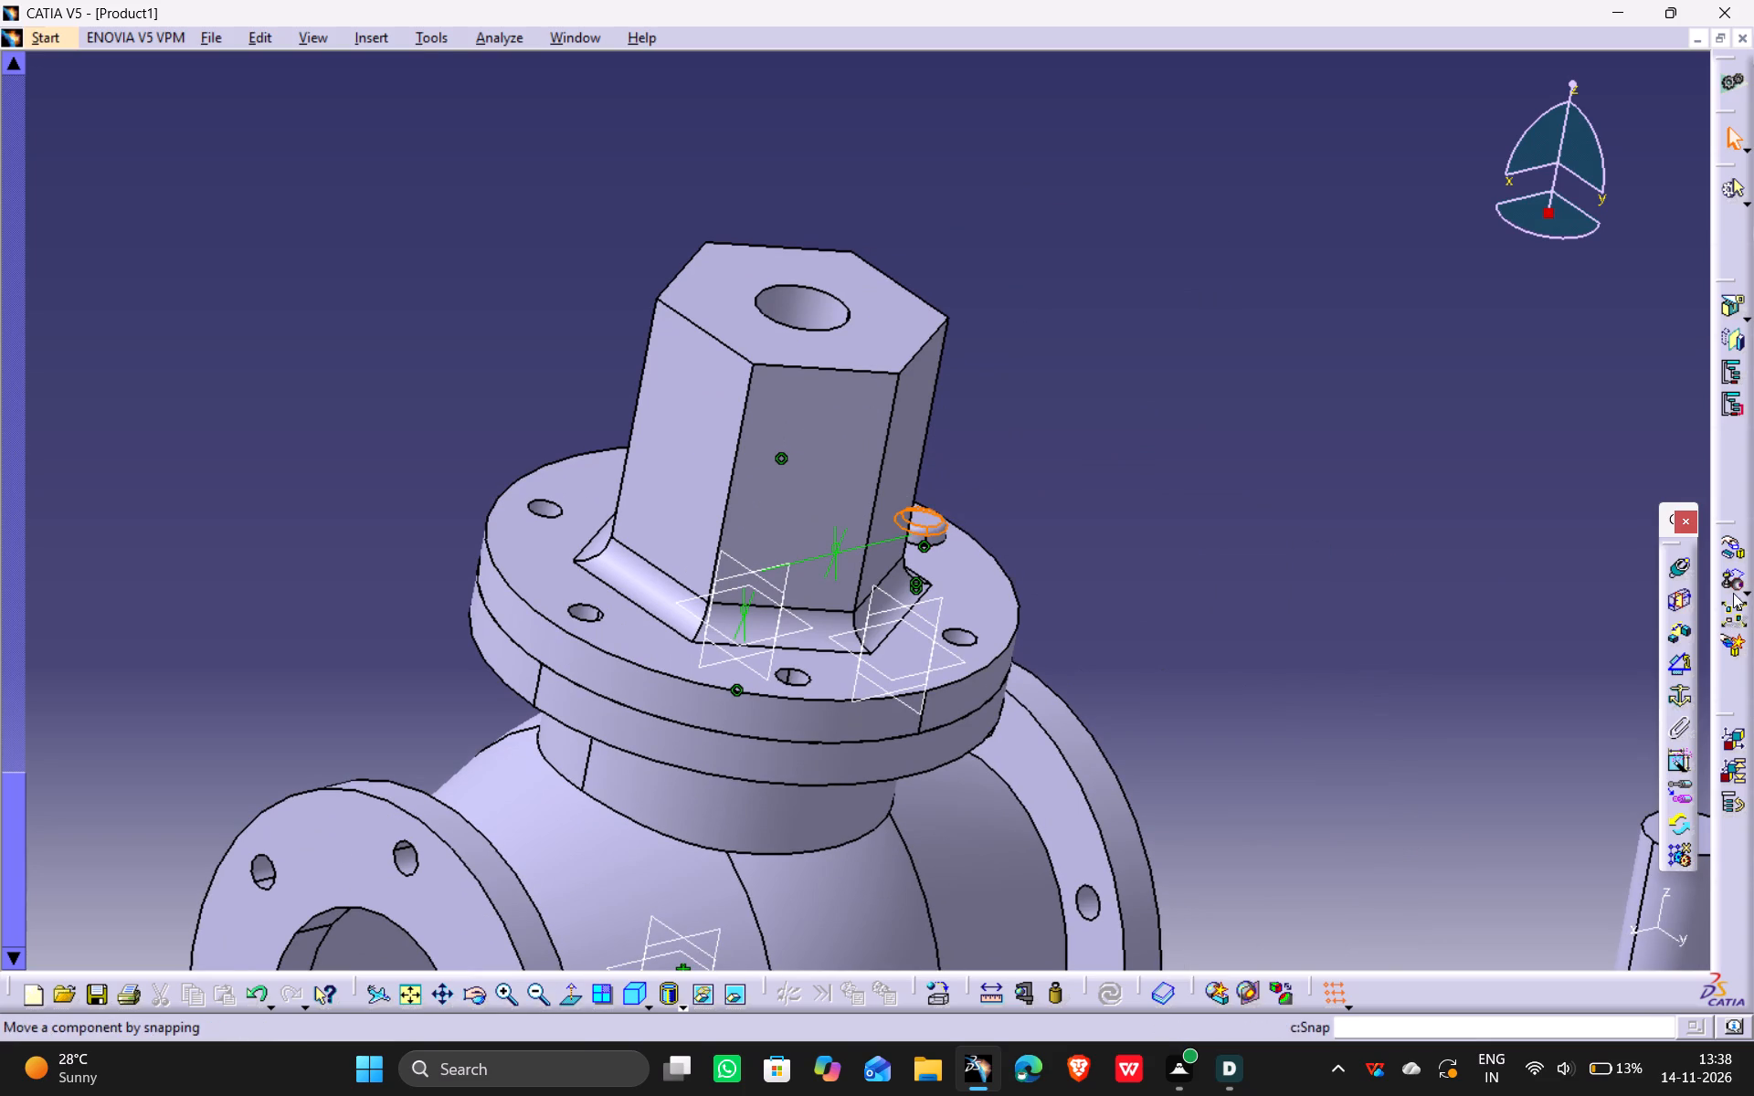
left_click(1682, 858)
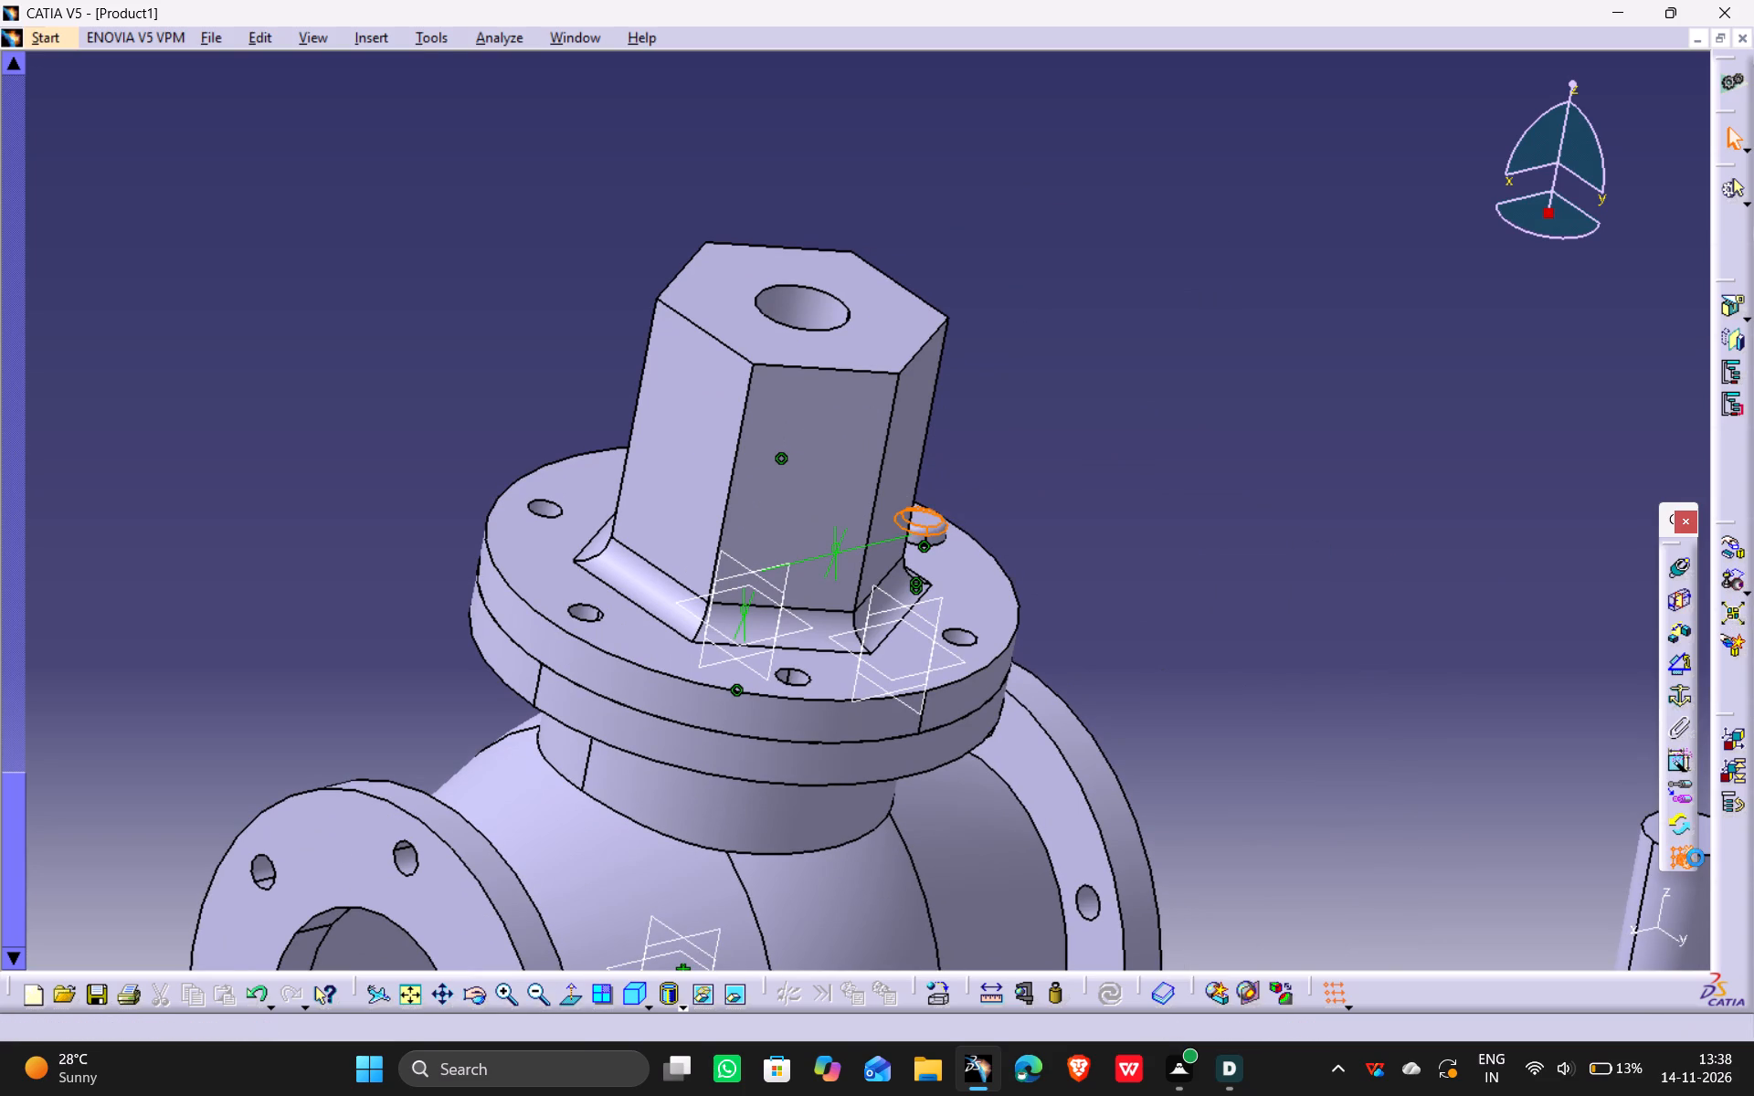
middle_click_drag(1115, 733, 1125, 618)
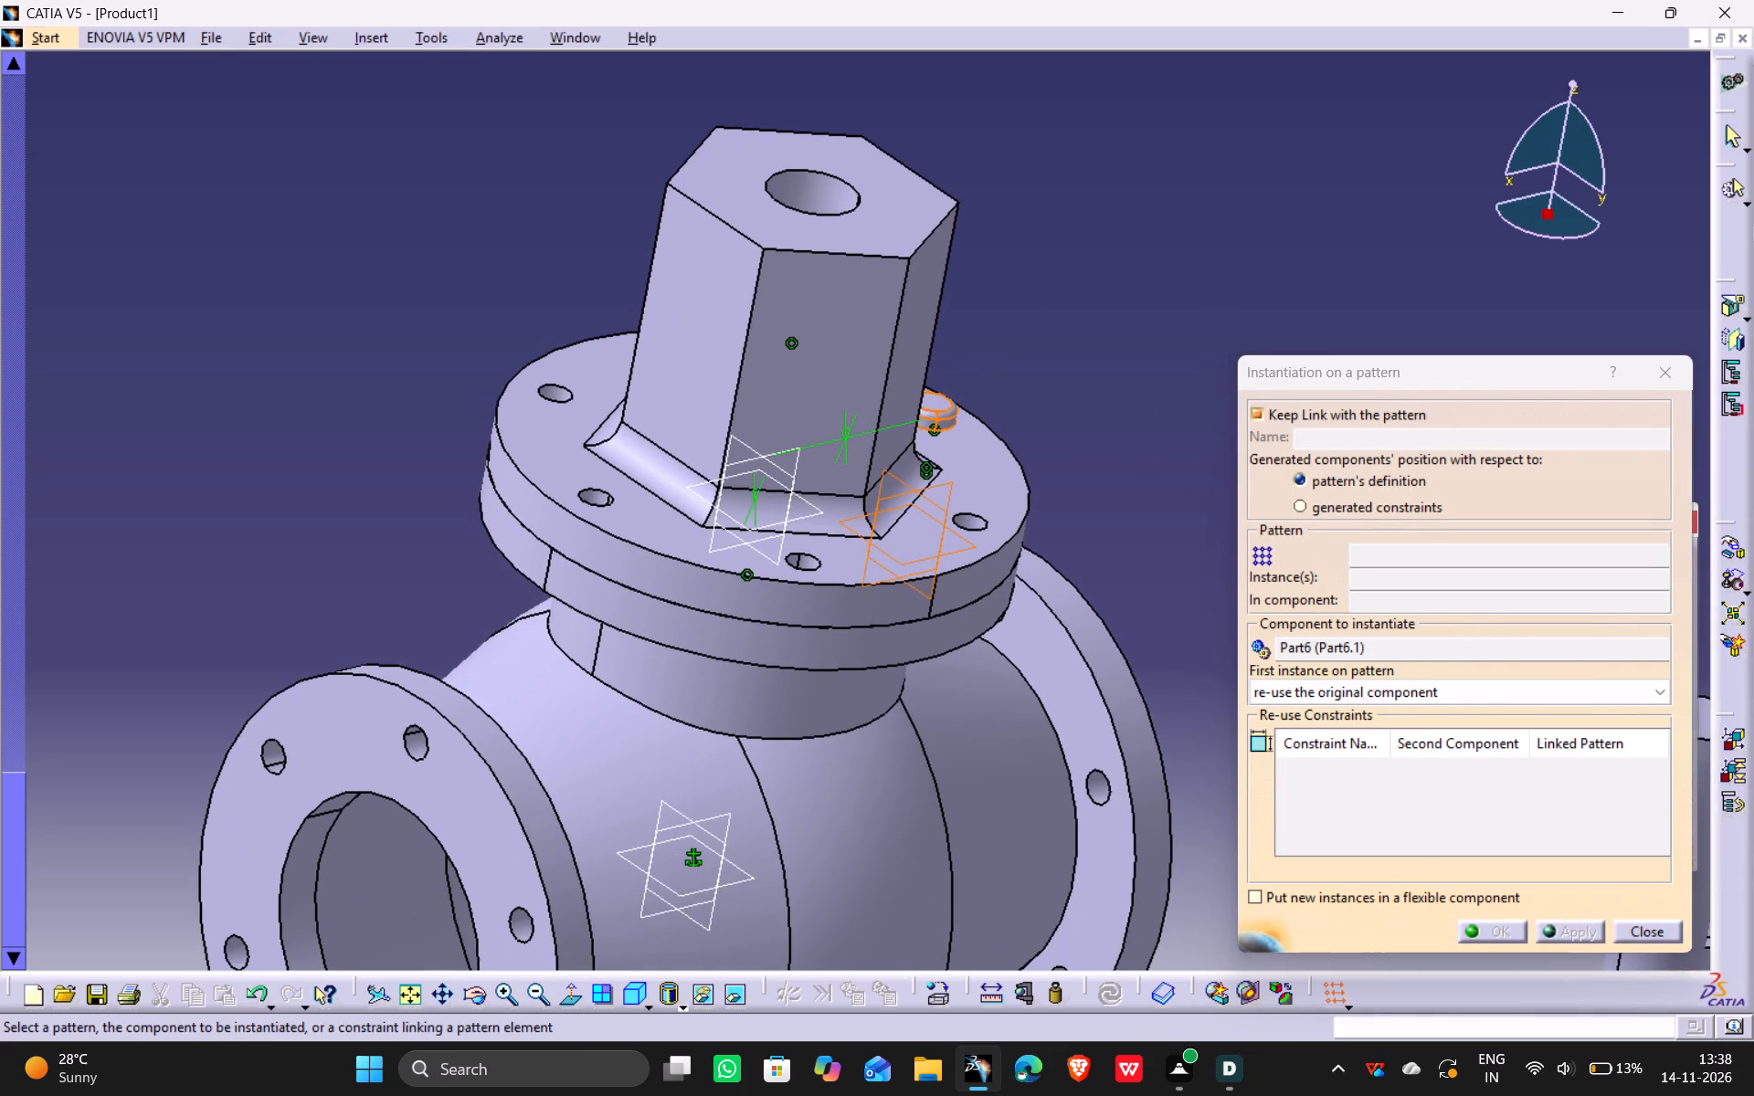
left_click(1368, 797)
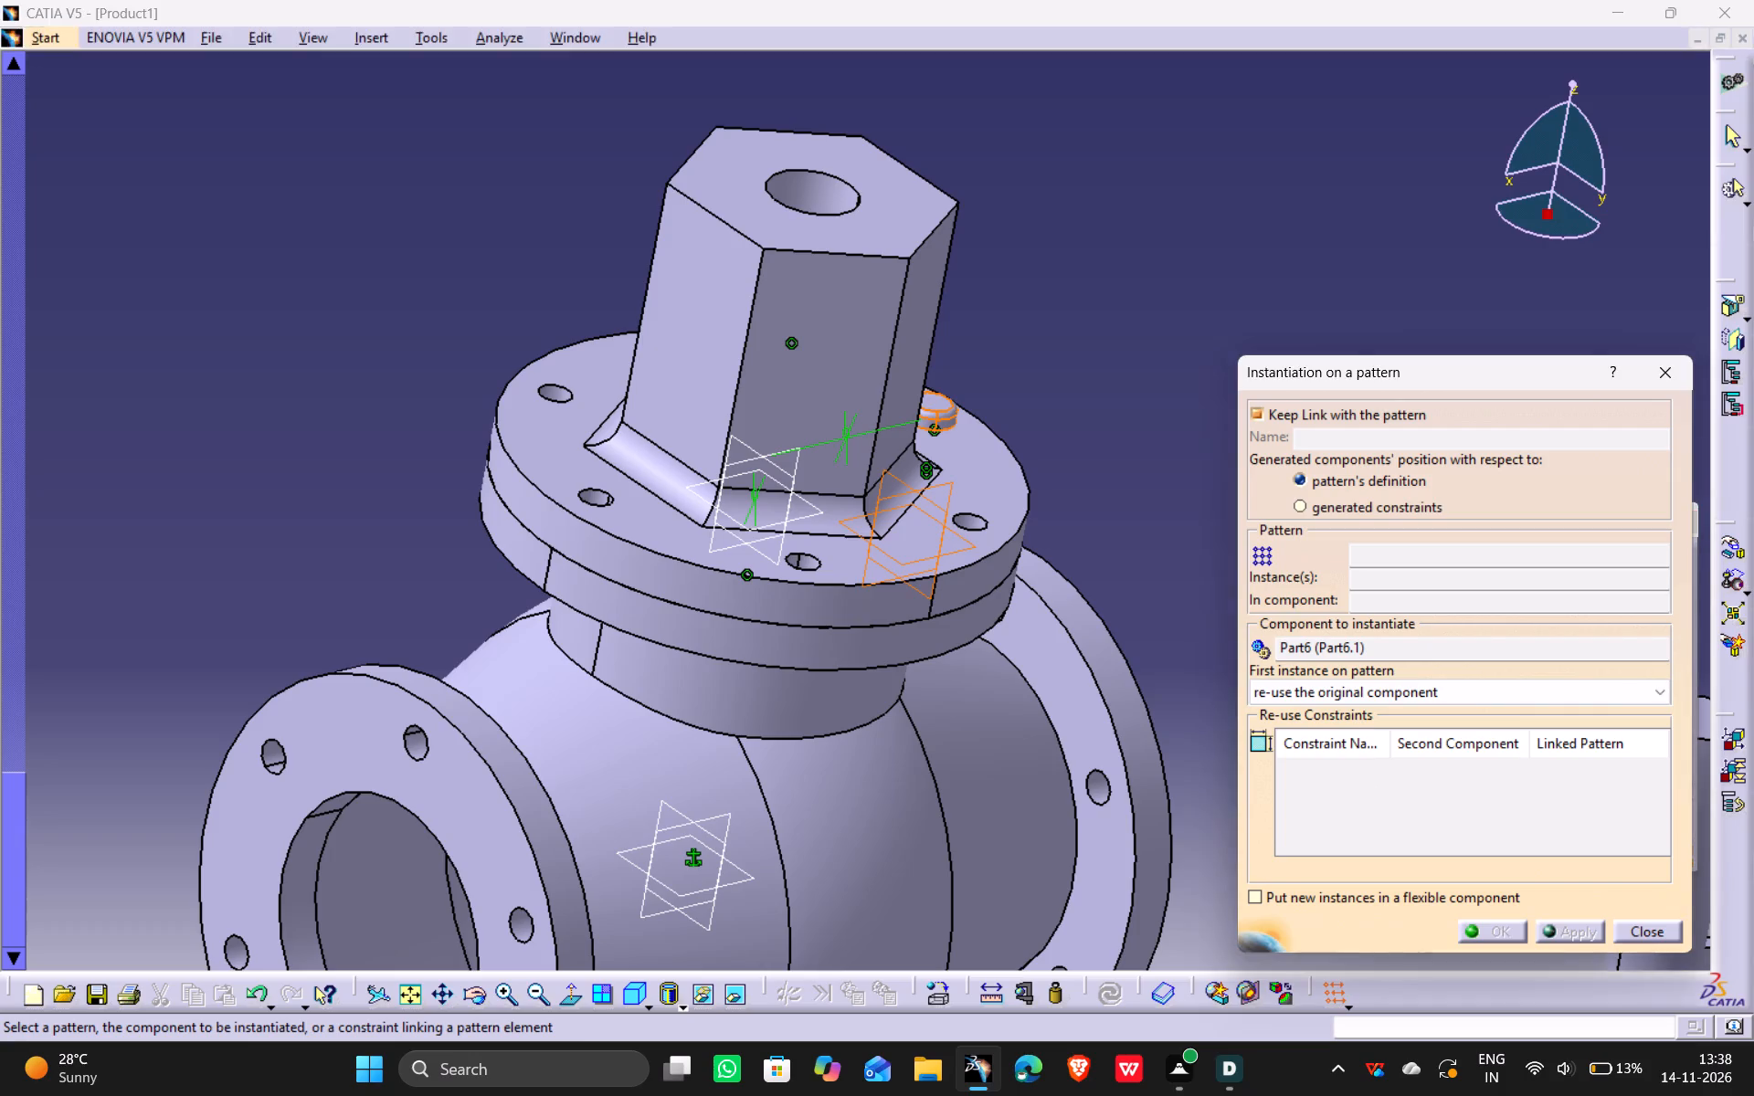
left_click(988, 522)
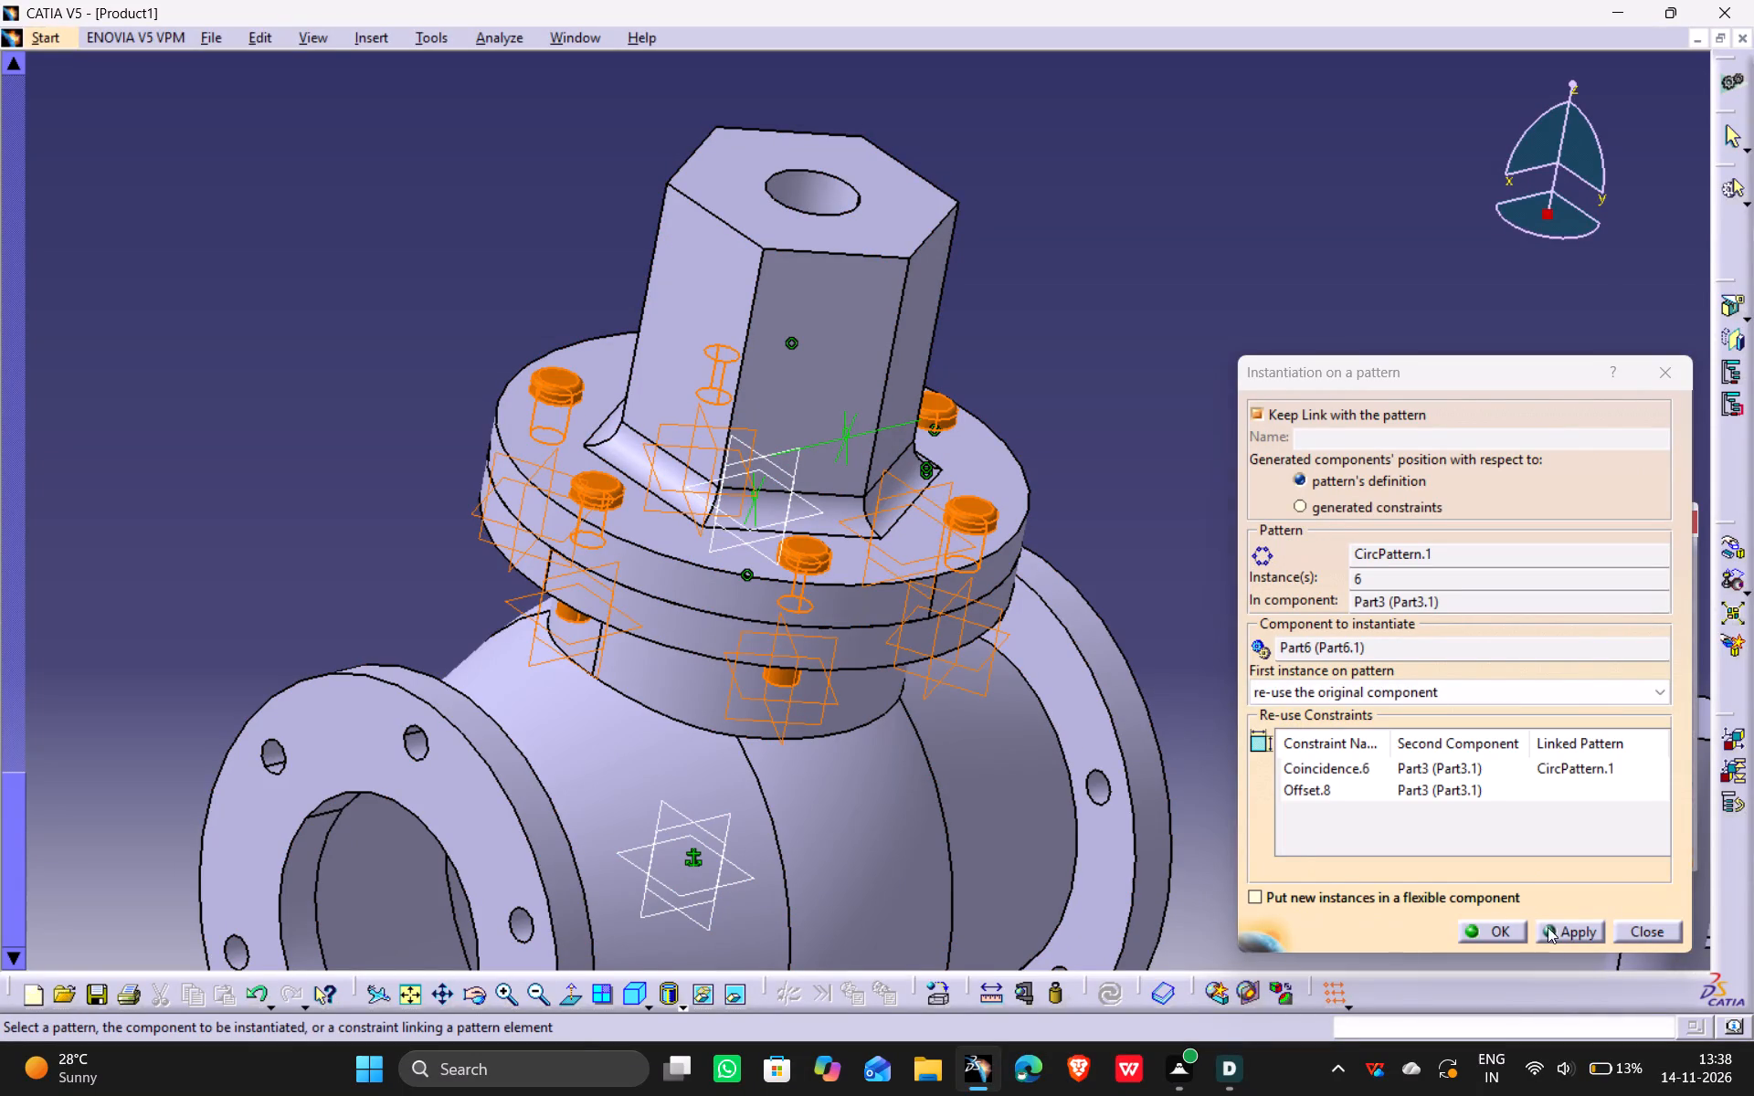
left_click(1566, 933)
left_click(1493, 926)
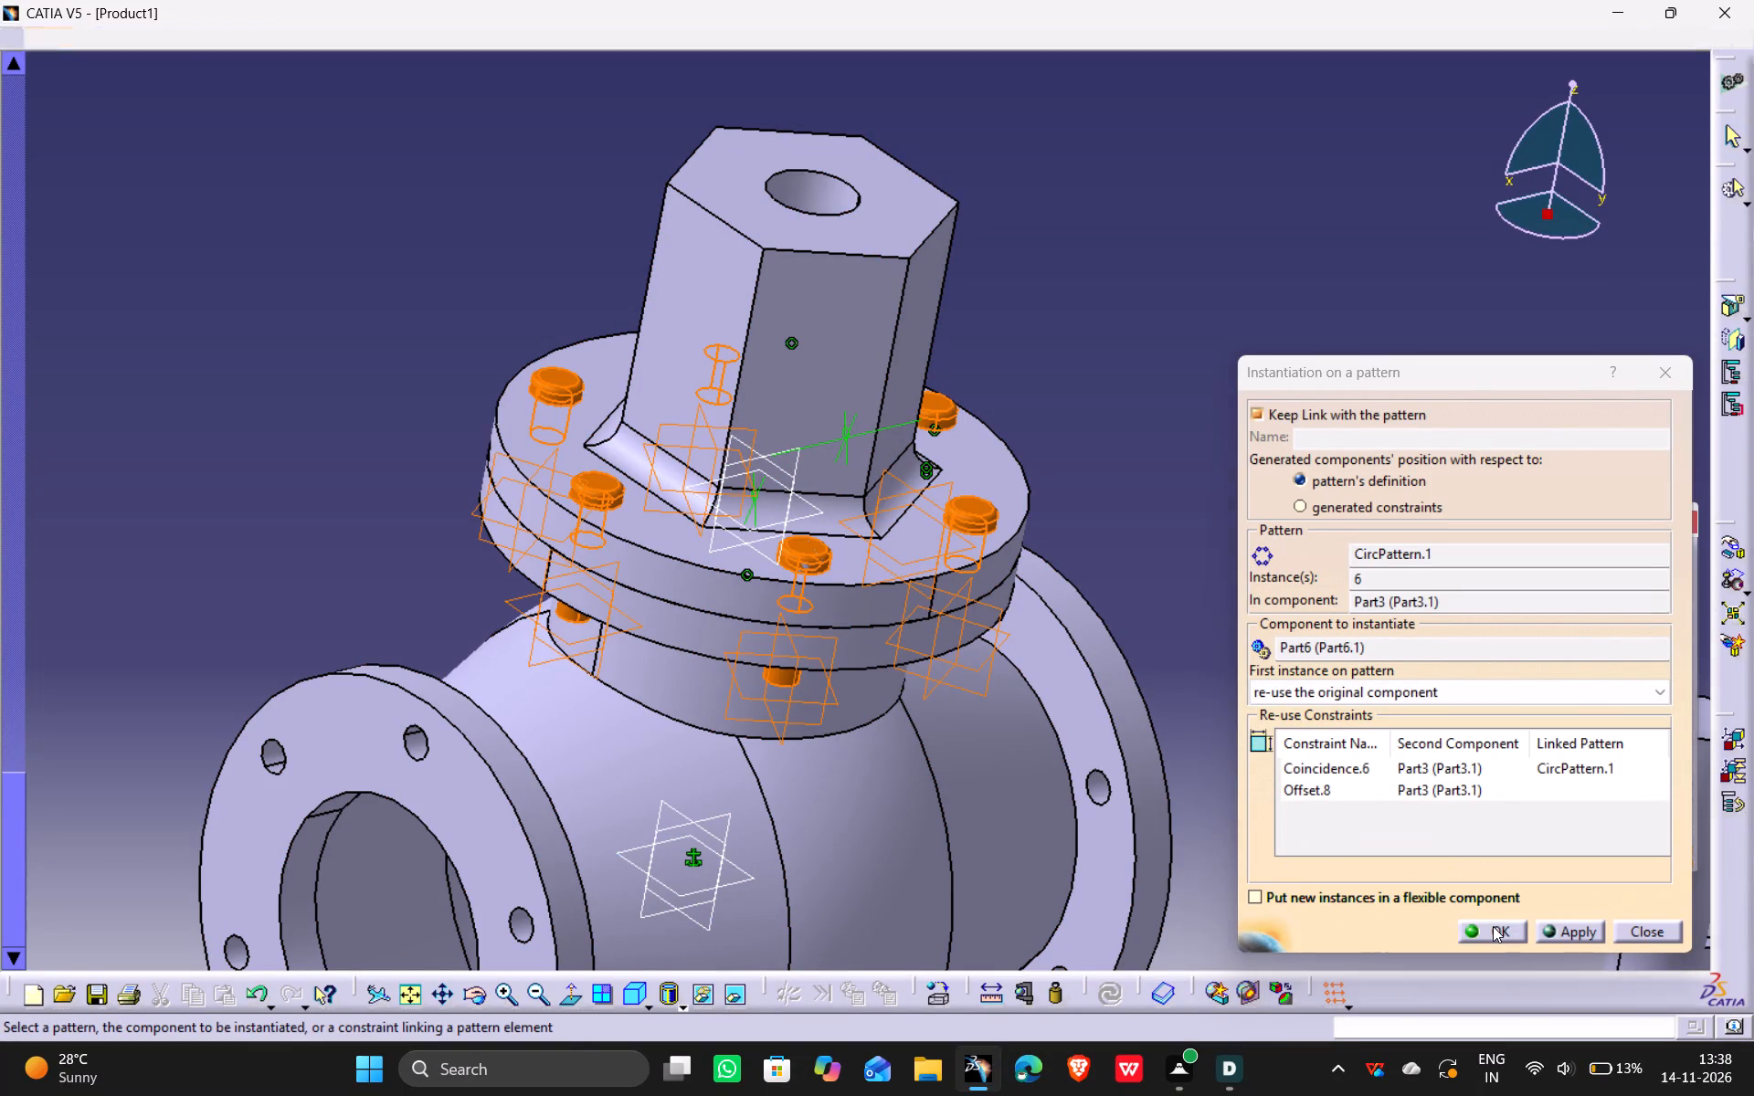
Examine the bolted bonnet flange and the remaining loose parts in the isometric view.
left_click(1098, 398)
middle_click_drag(1031, 510, 1021, 500)
left_click(1028, 506)
scroll(1024, 501, "down", 1)
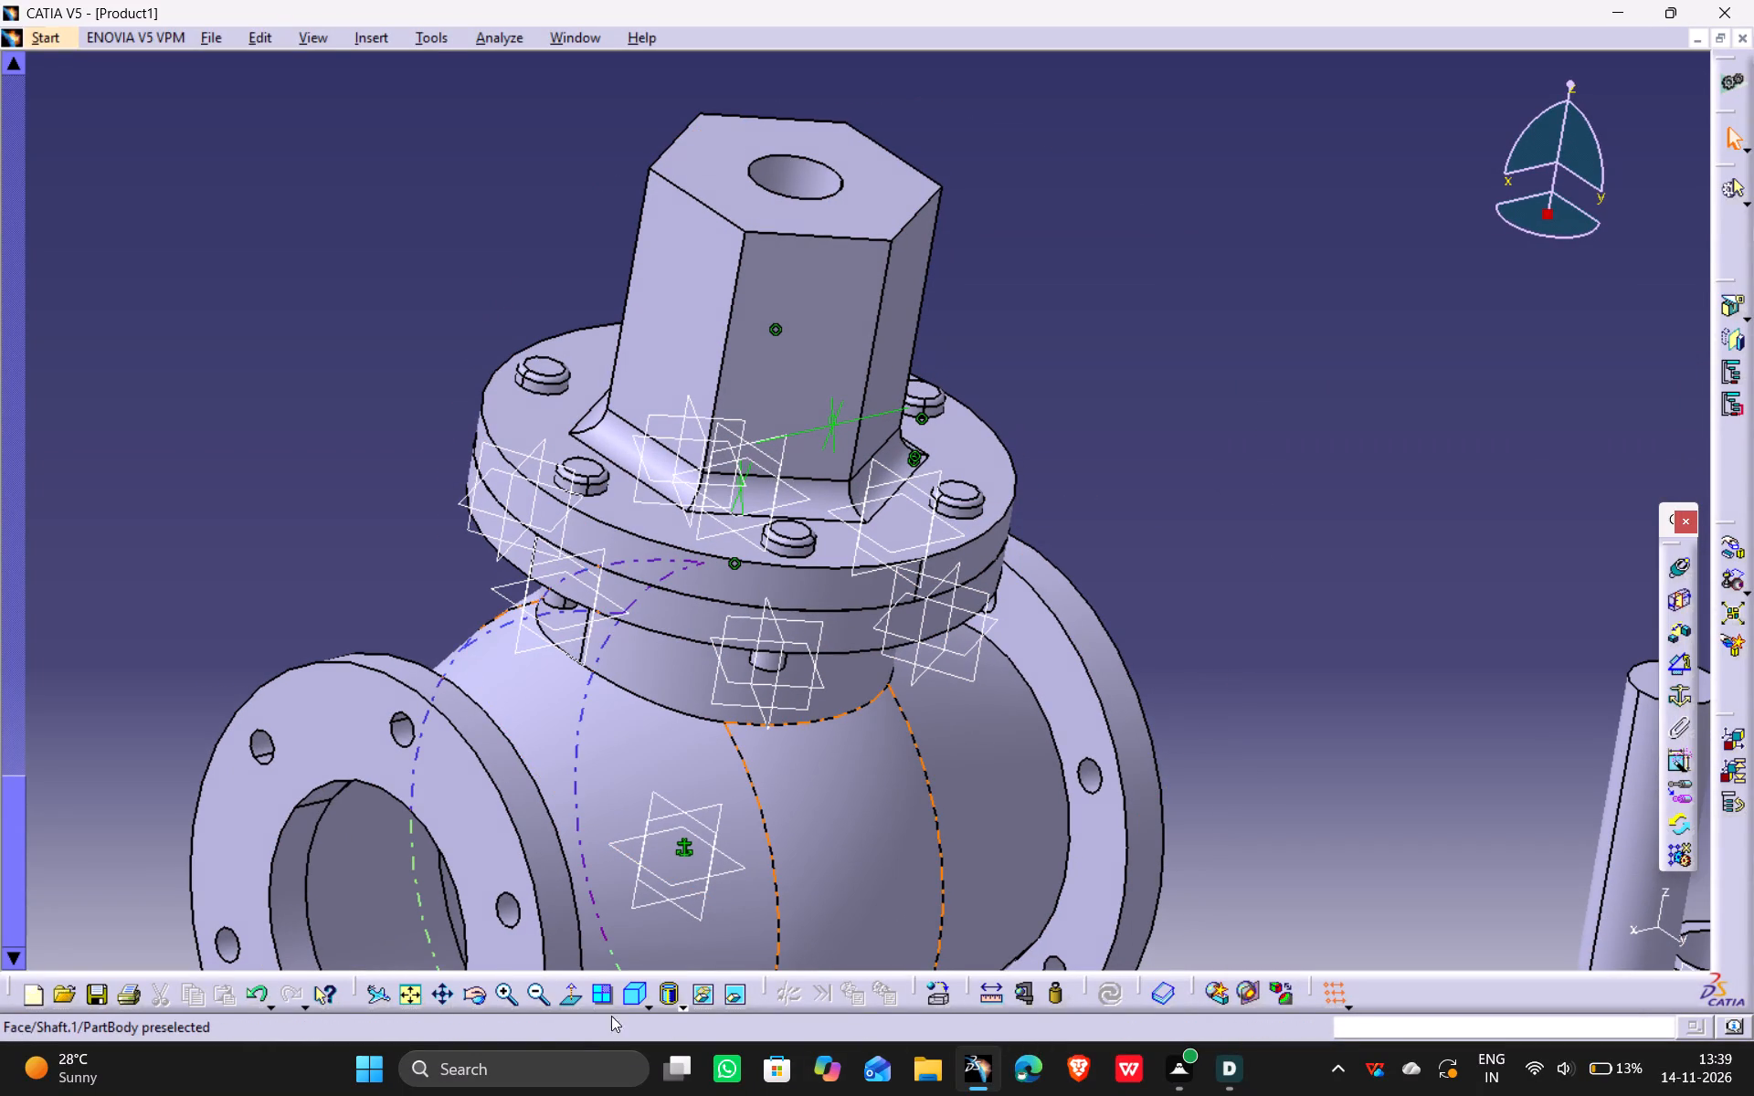
left_click(630, 1000)
middle_click_drag(1084, 290, 1087, 332, "ctrl")
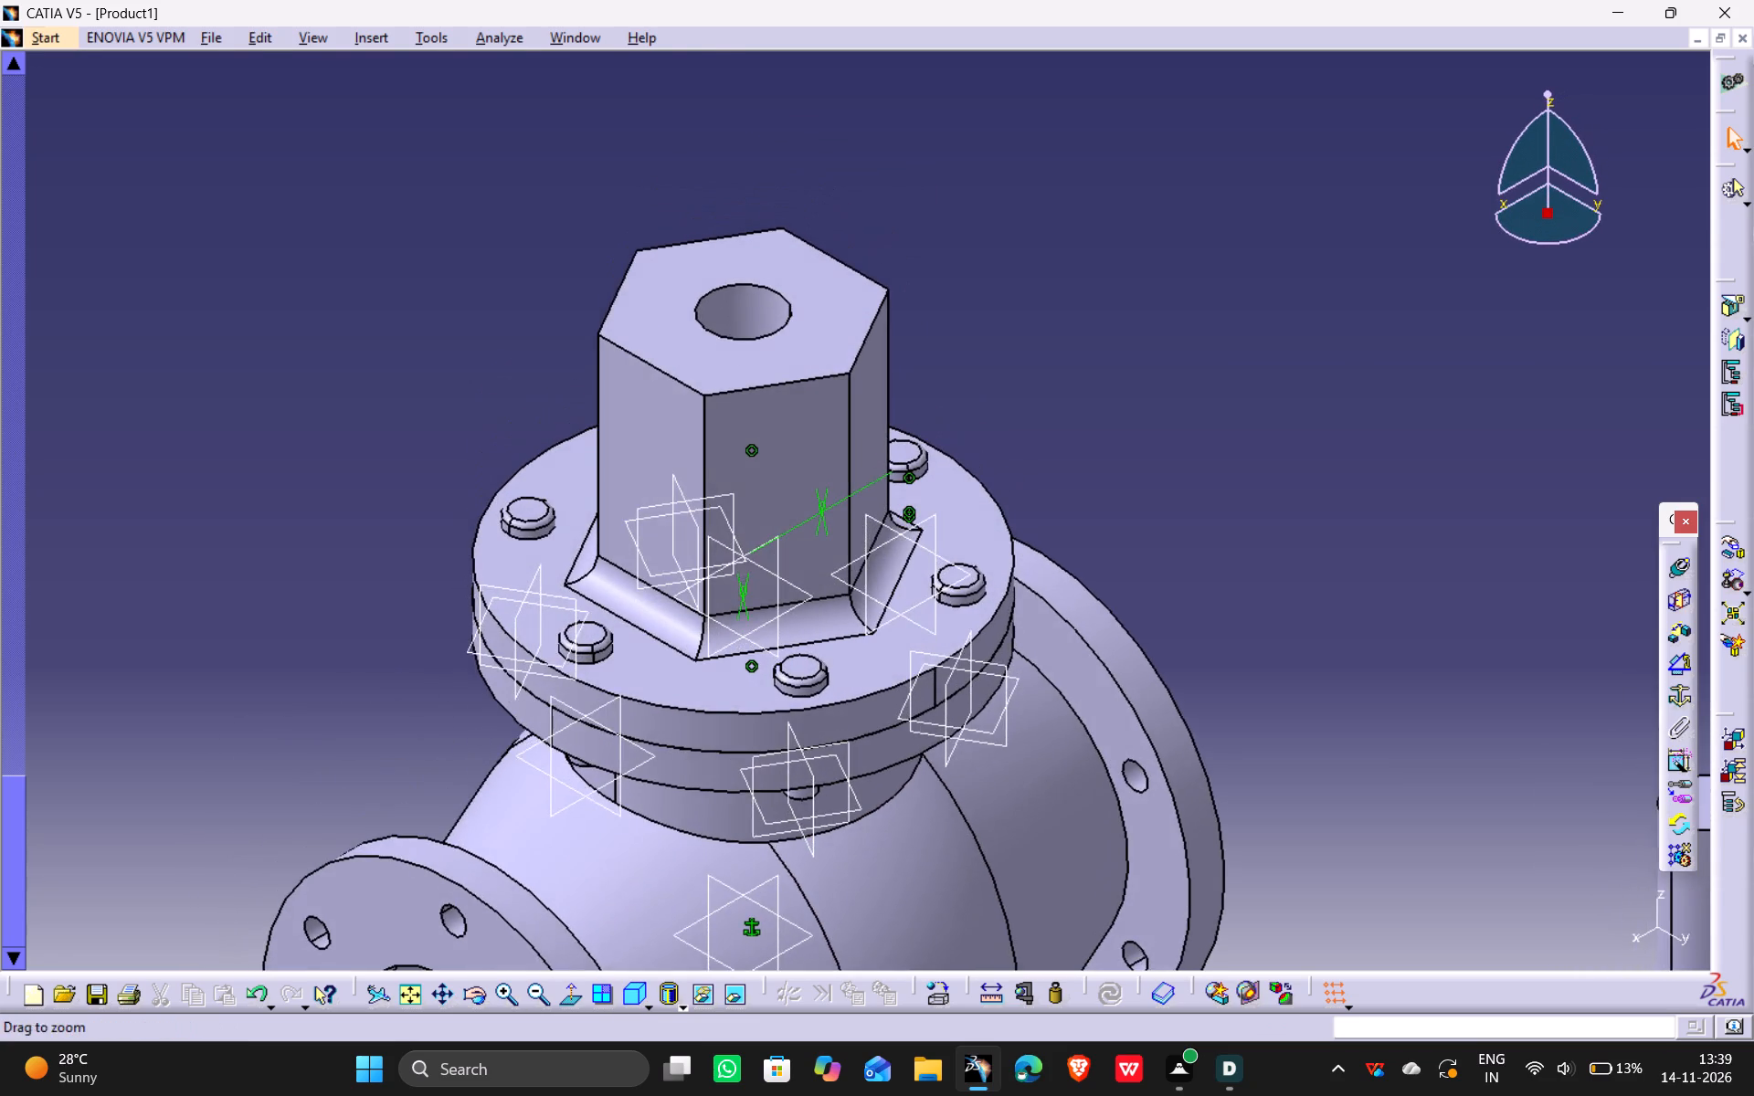
middle_click_drag(1087, 332, 1094, 395, "ctrl")
middle_click_drag(1083, 436, 1096, 522)
middle_click_drag(1064, 648, 1104, 328)
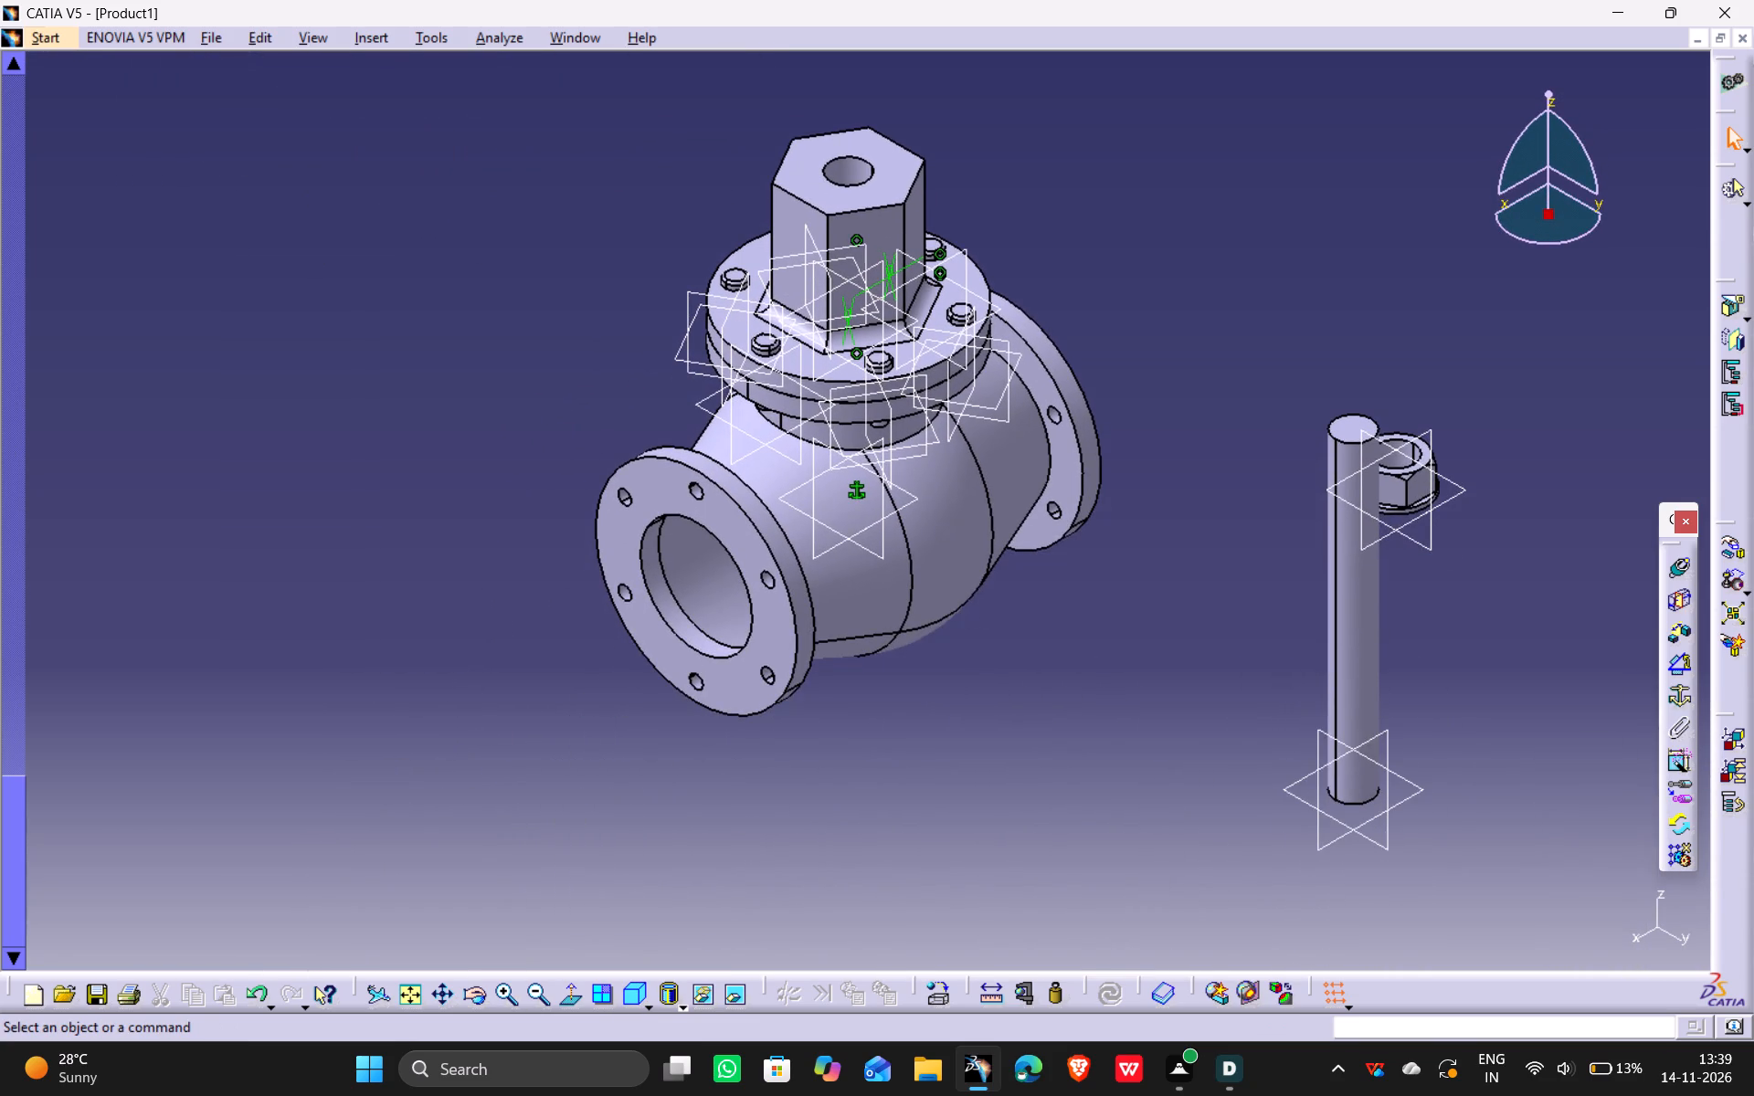
middle_click_drag(1099, 364, 1113, 419)
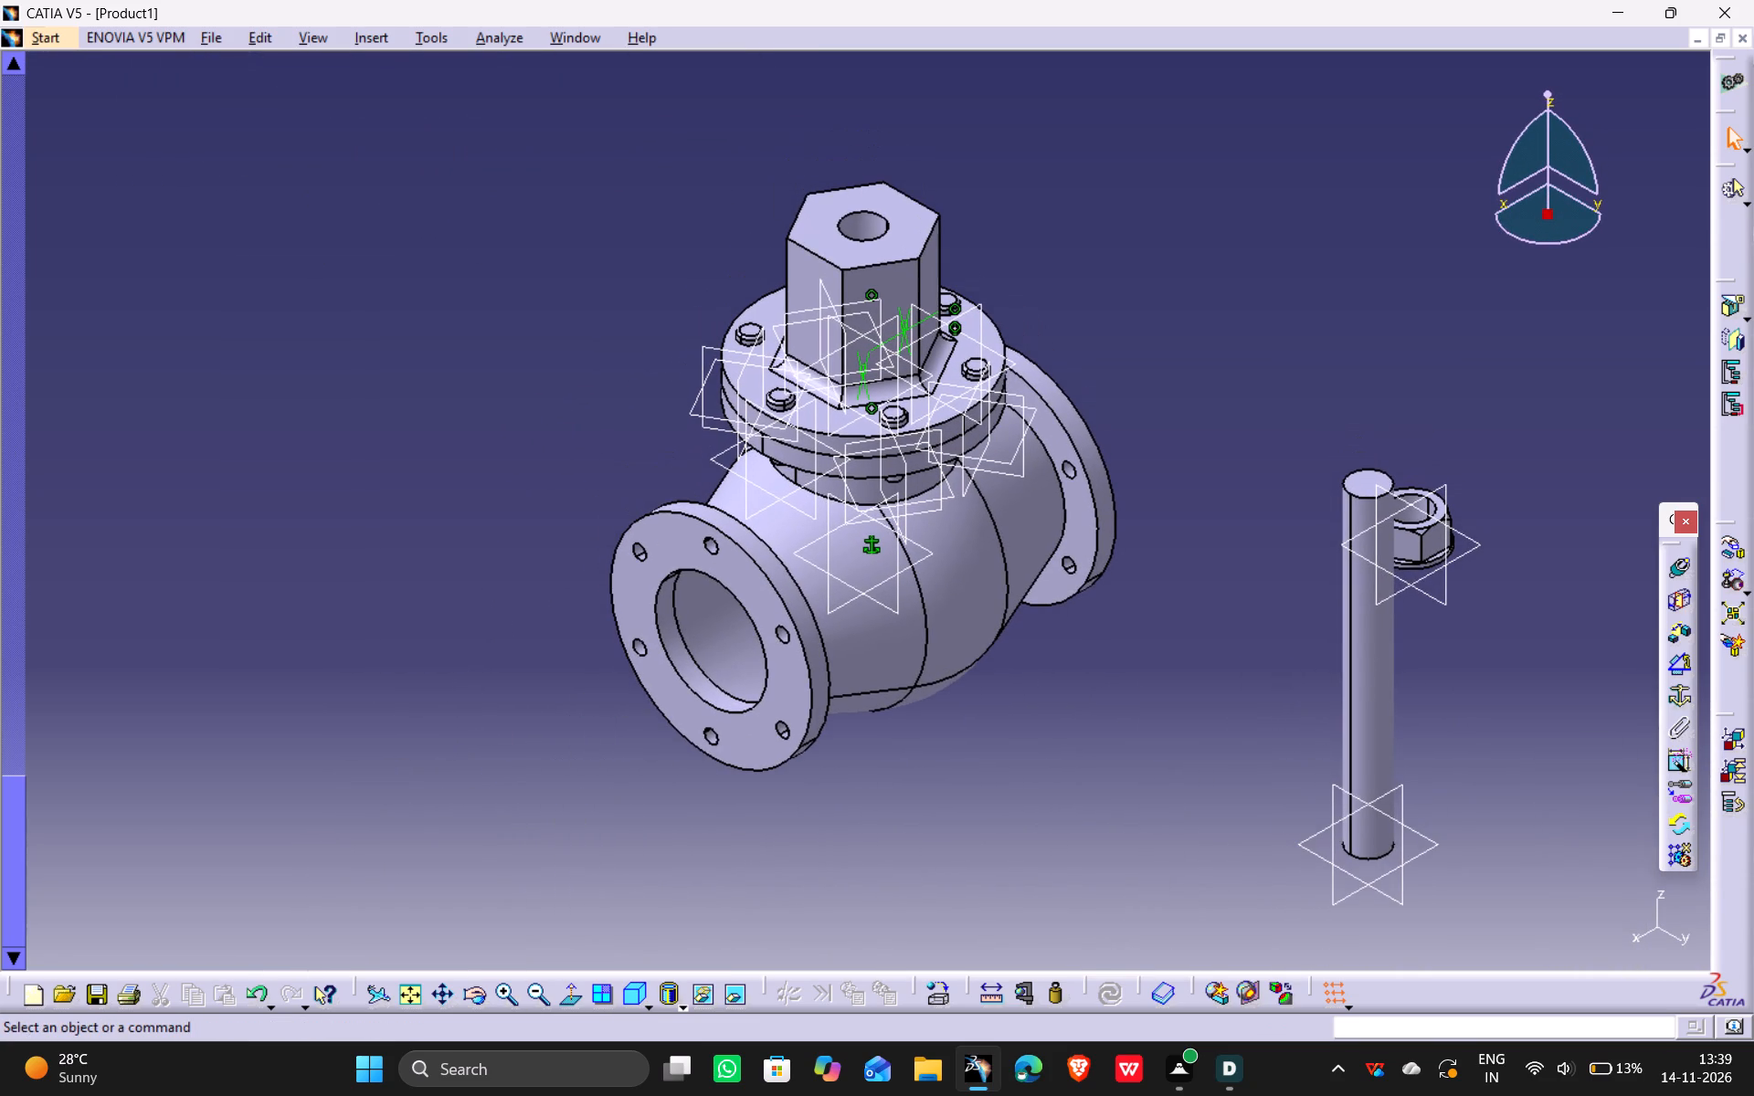
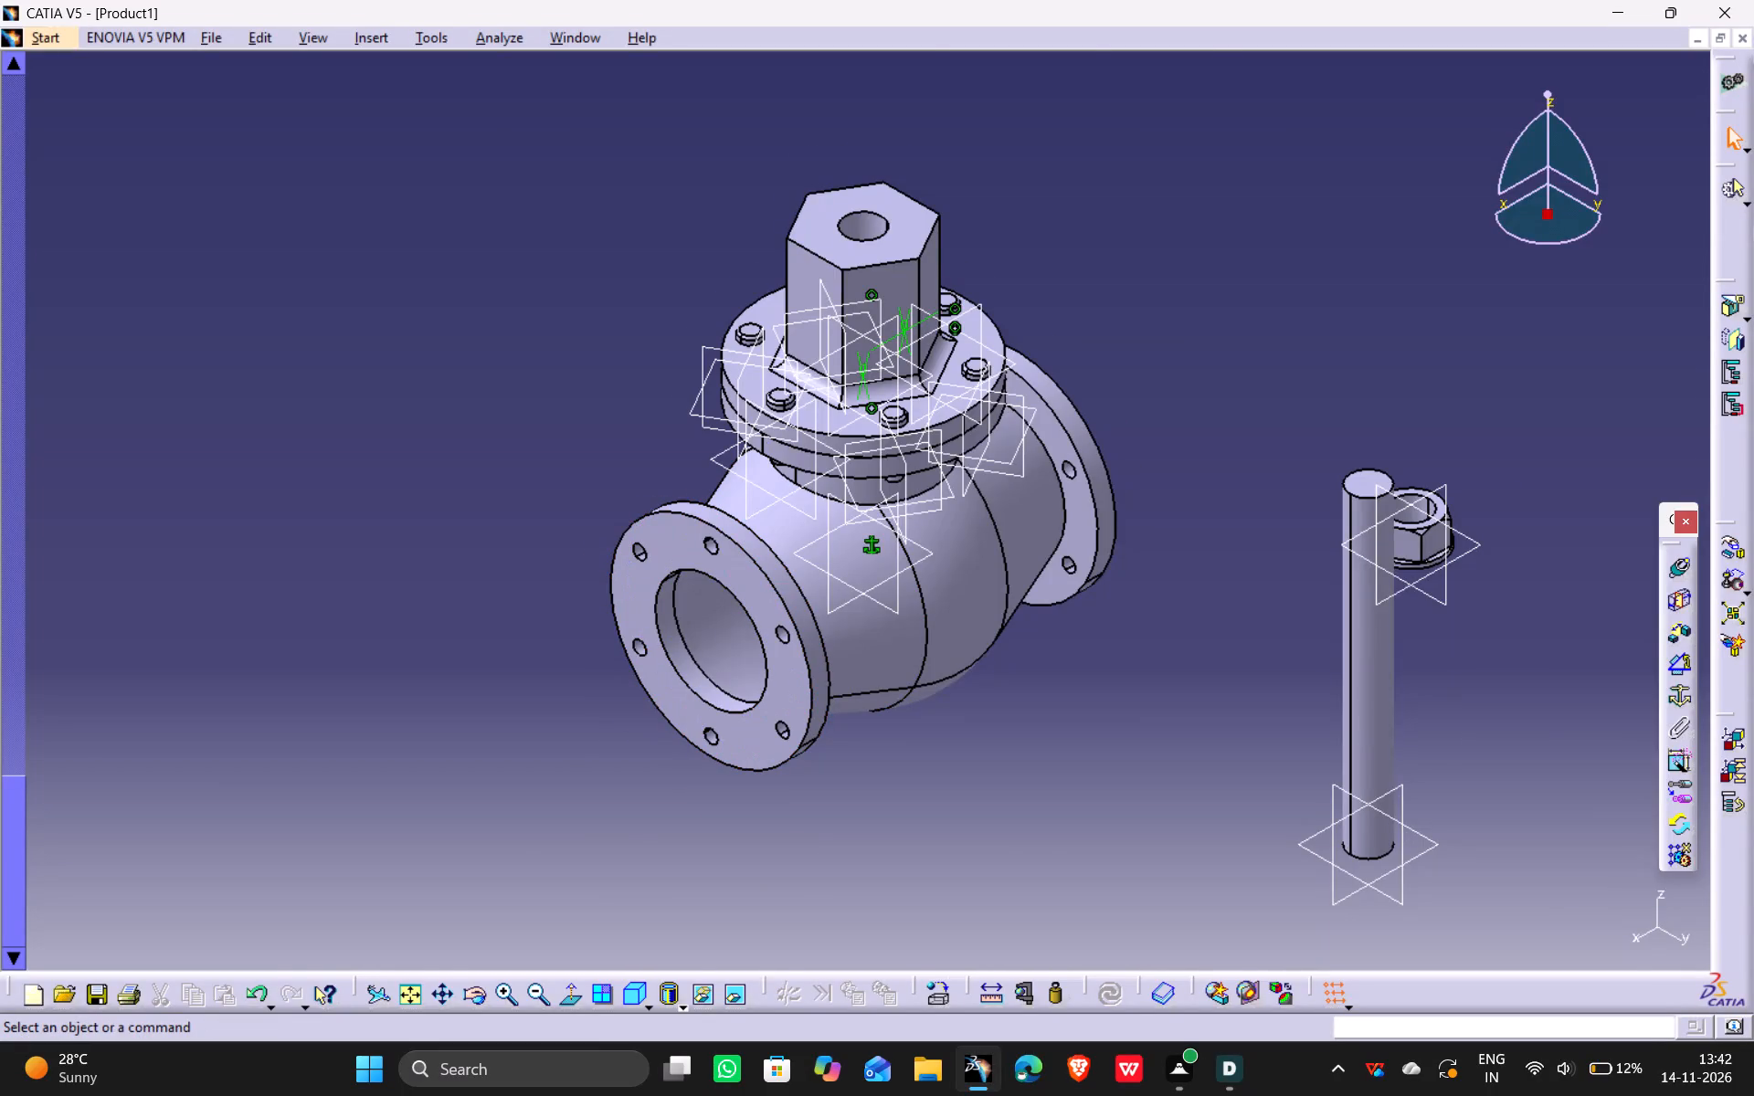
Move the annotation of the bolt head's offset constraint away from the bonnet, out beyond the flange edge.
middle_click_drag(1029, 866, 1014, 680, "ctrl")
middle_click_drag(1036, 599, 742, 889)
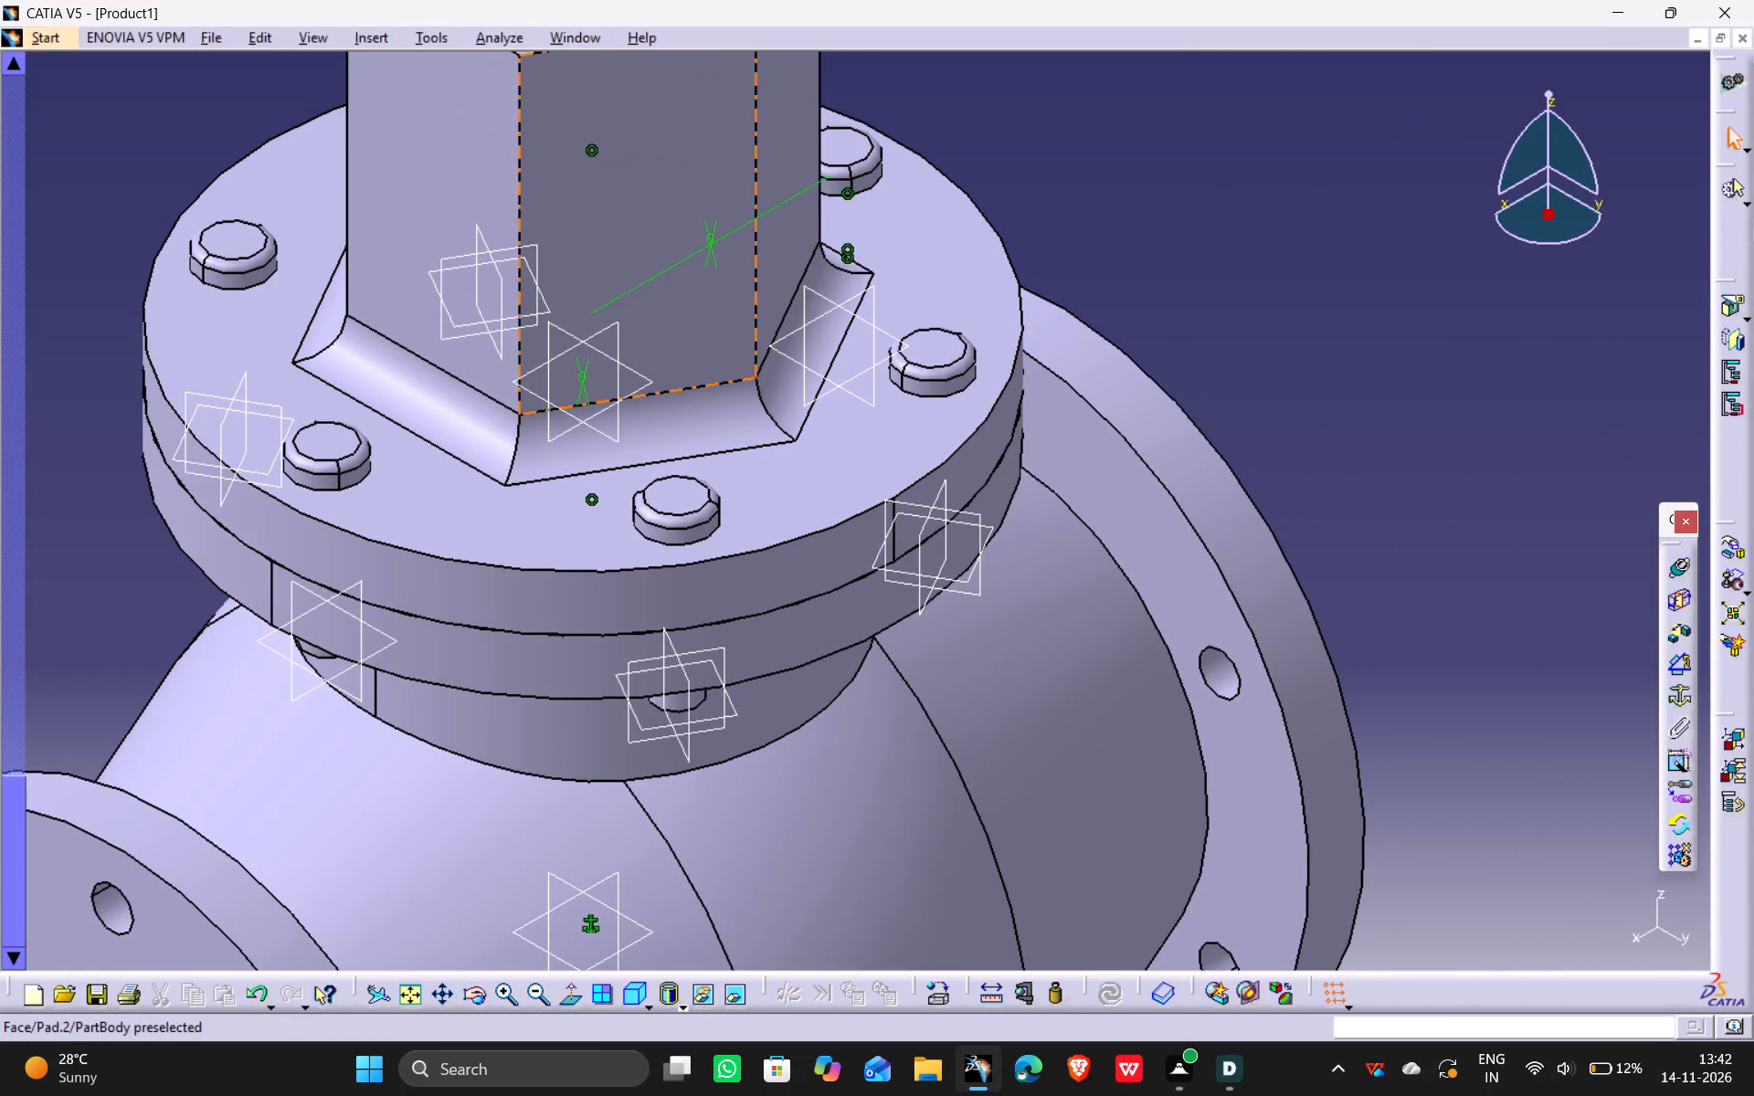
left_click(587, 374)
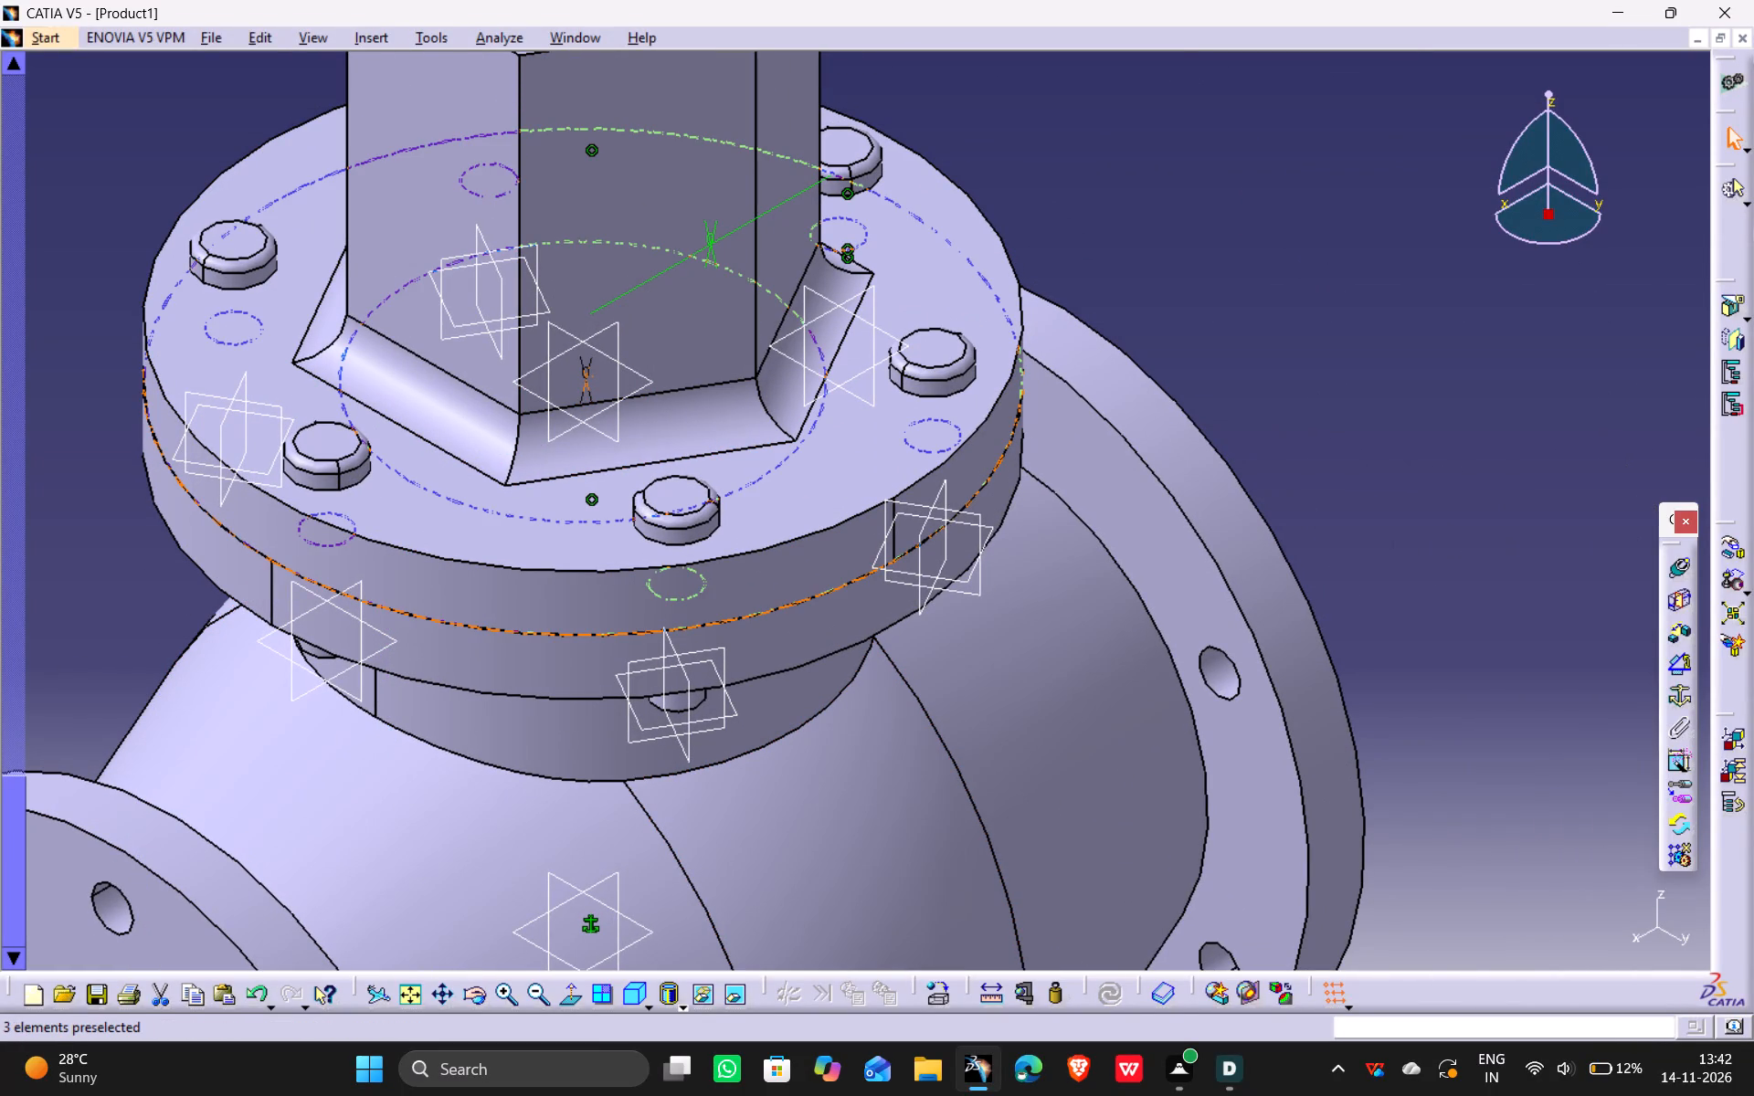
left_click(586, 373)
left_click(1178, 193)
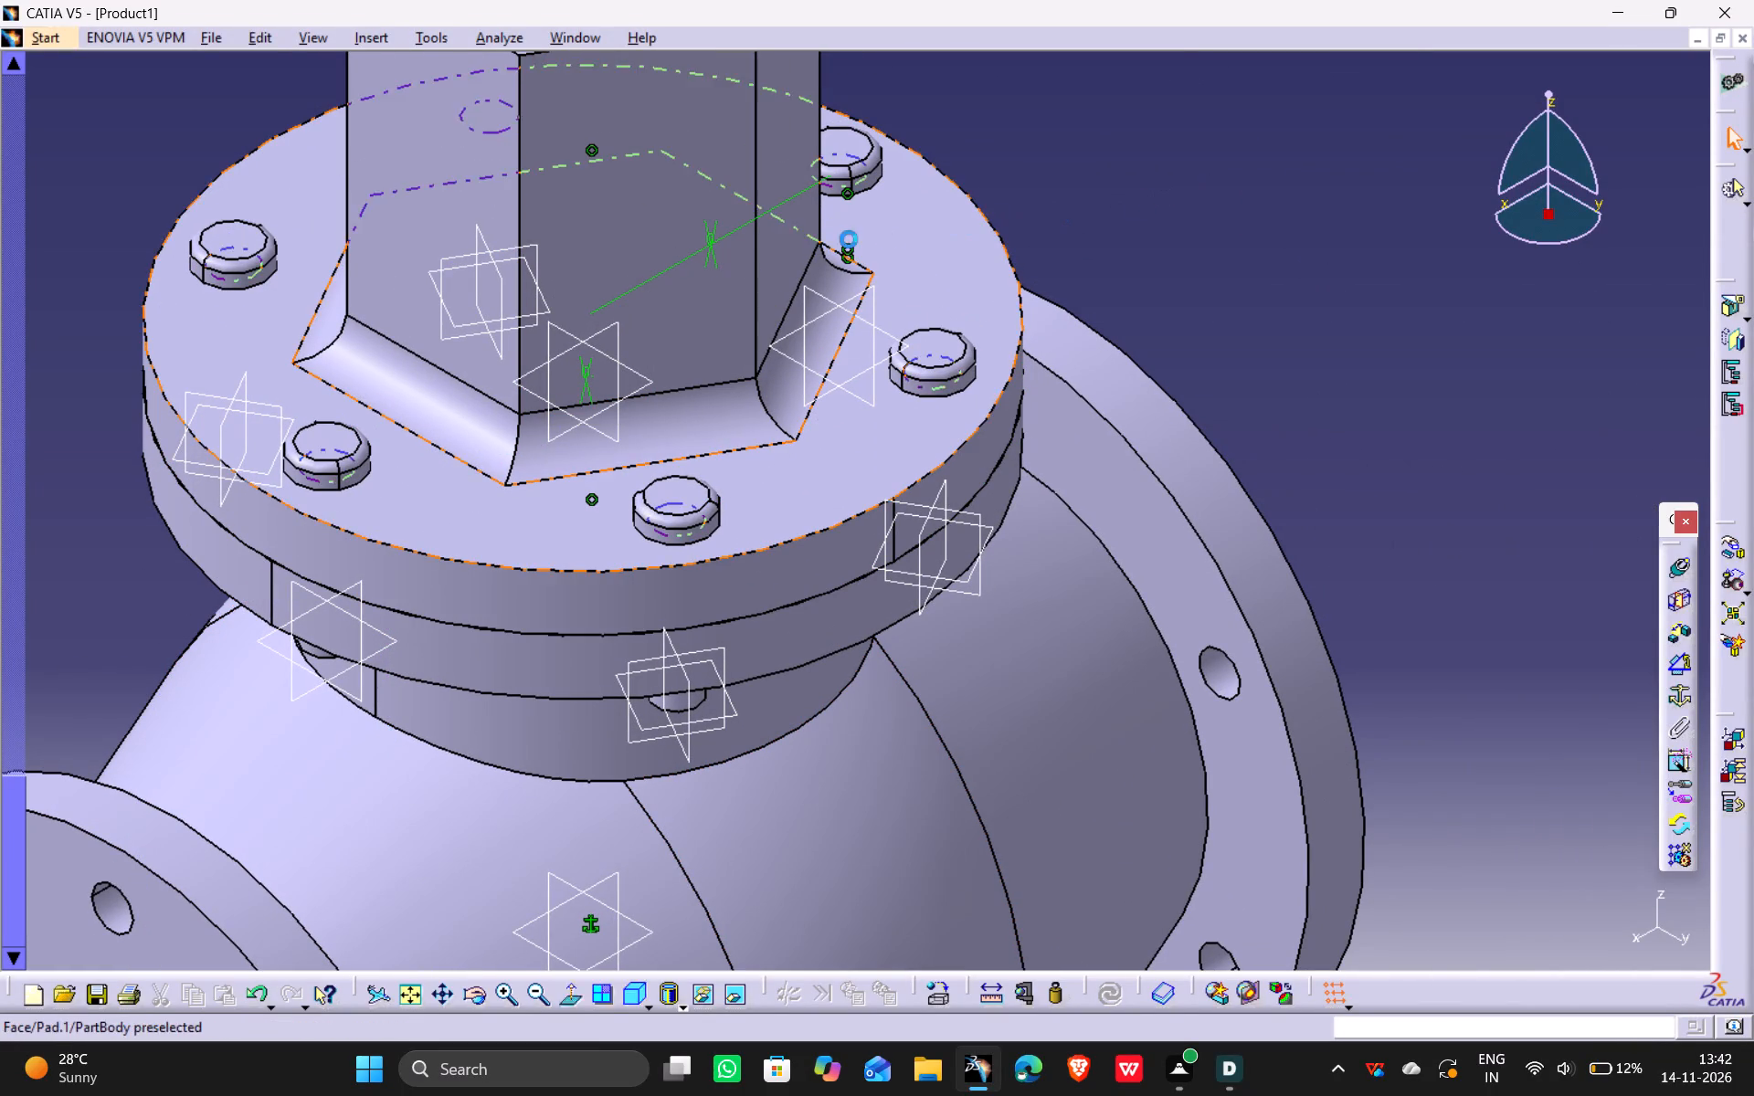
left_click(712, 241)
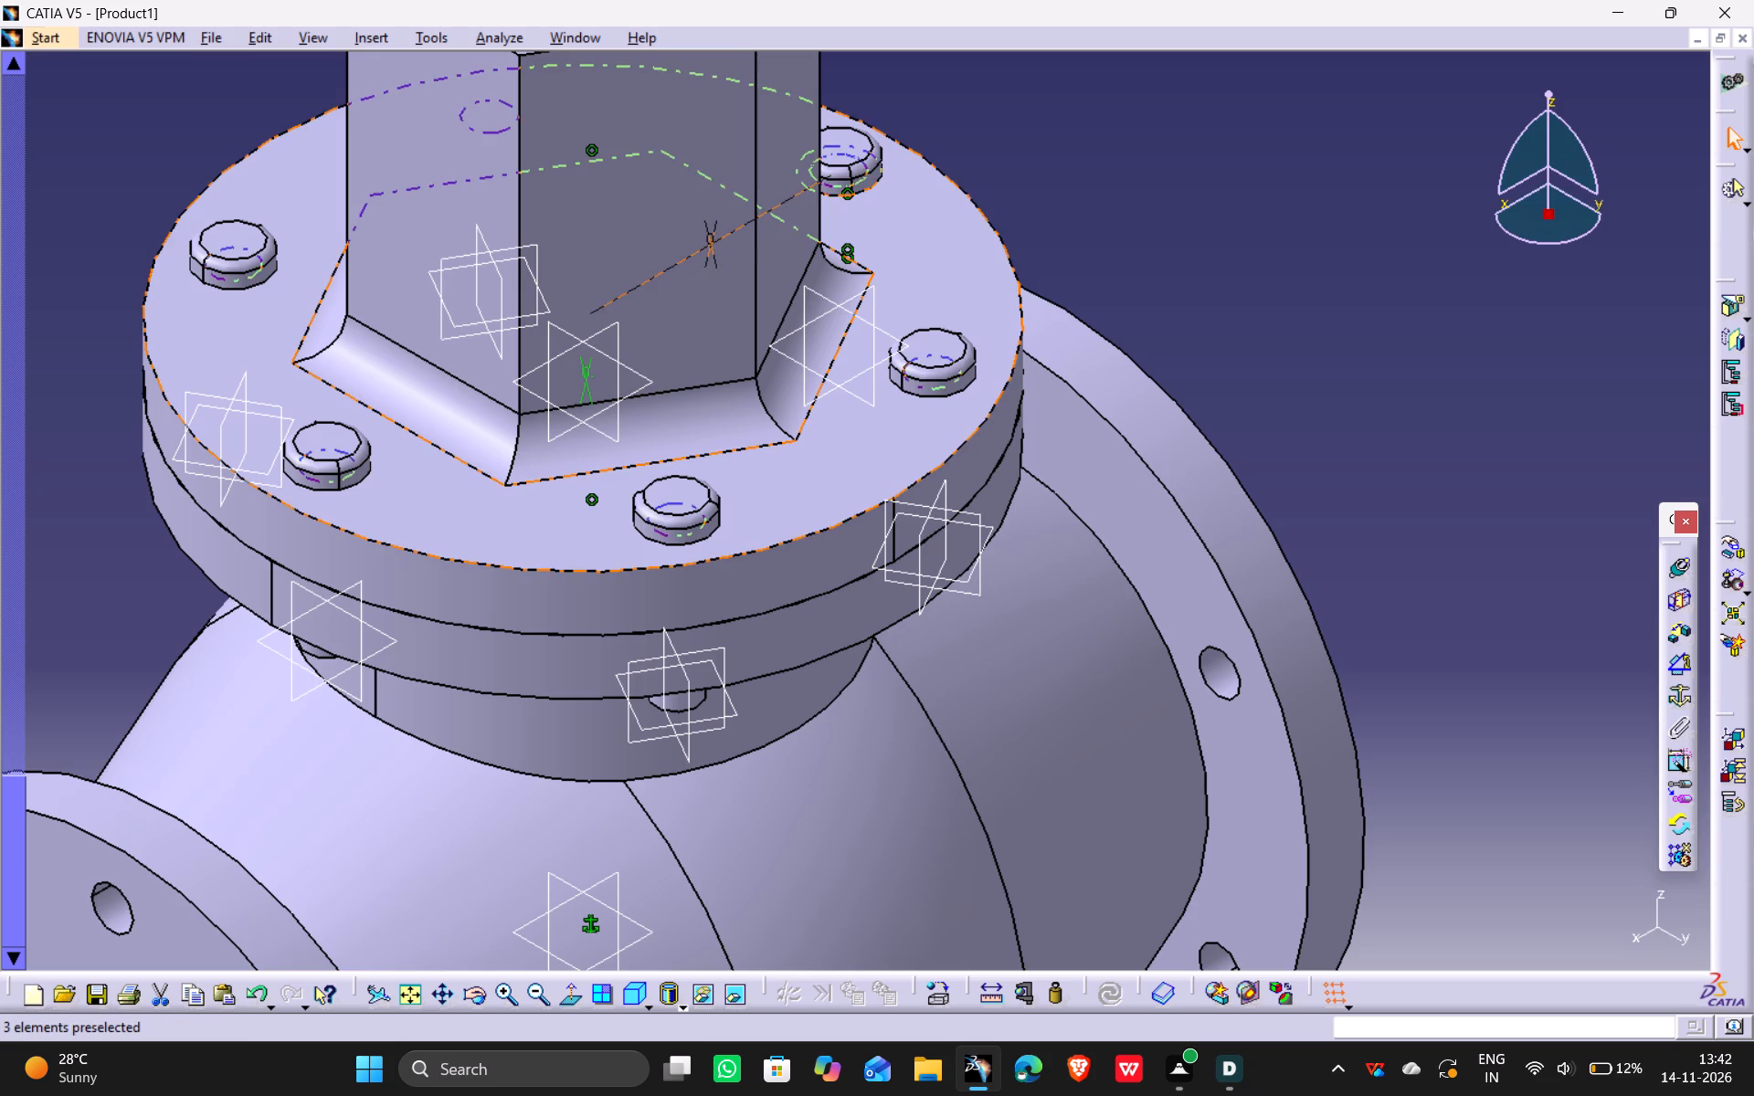
left_click_drag(712, 239, 1058, 166)
scroll(1034, 182, "up", 1)
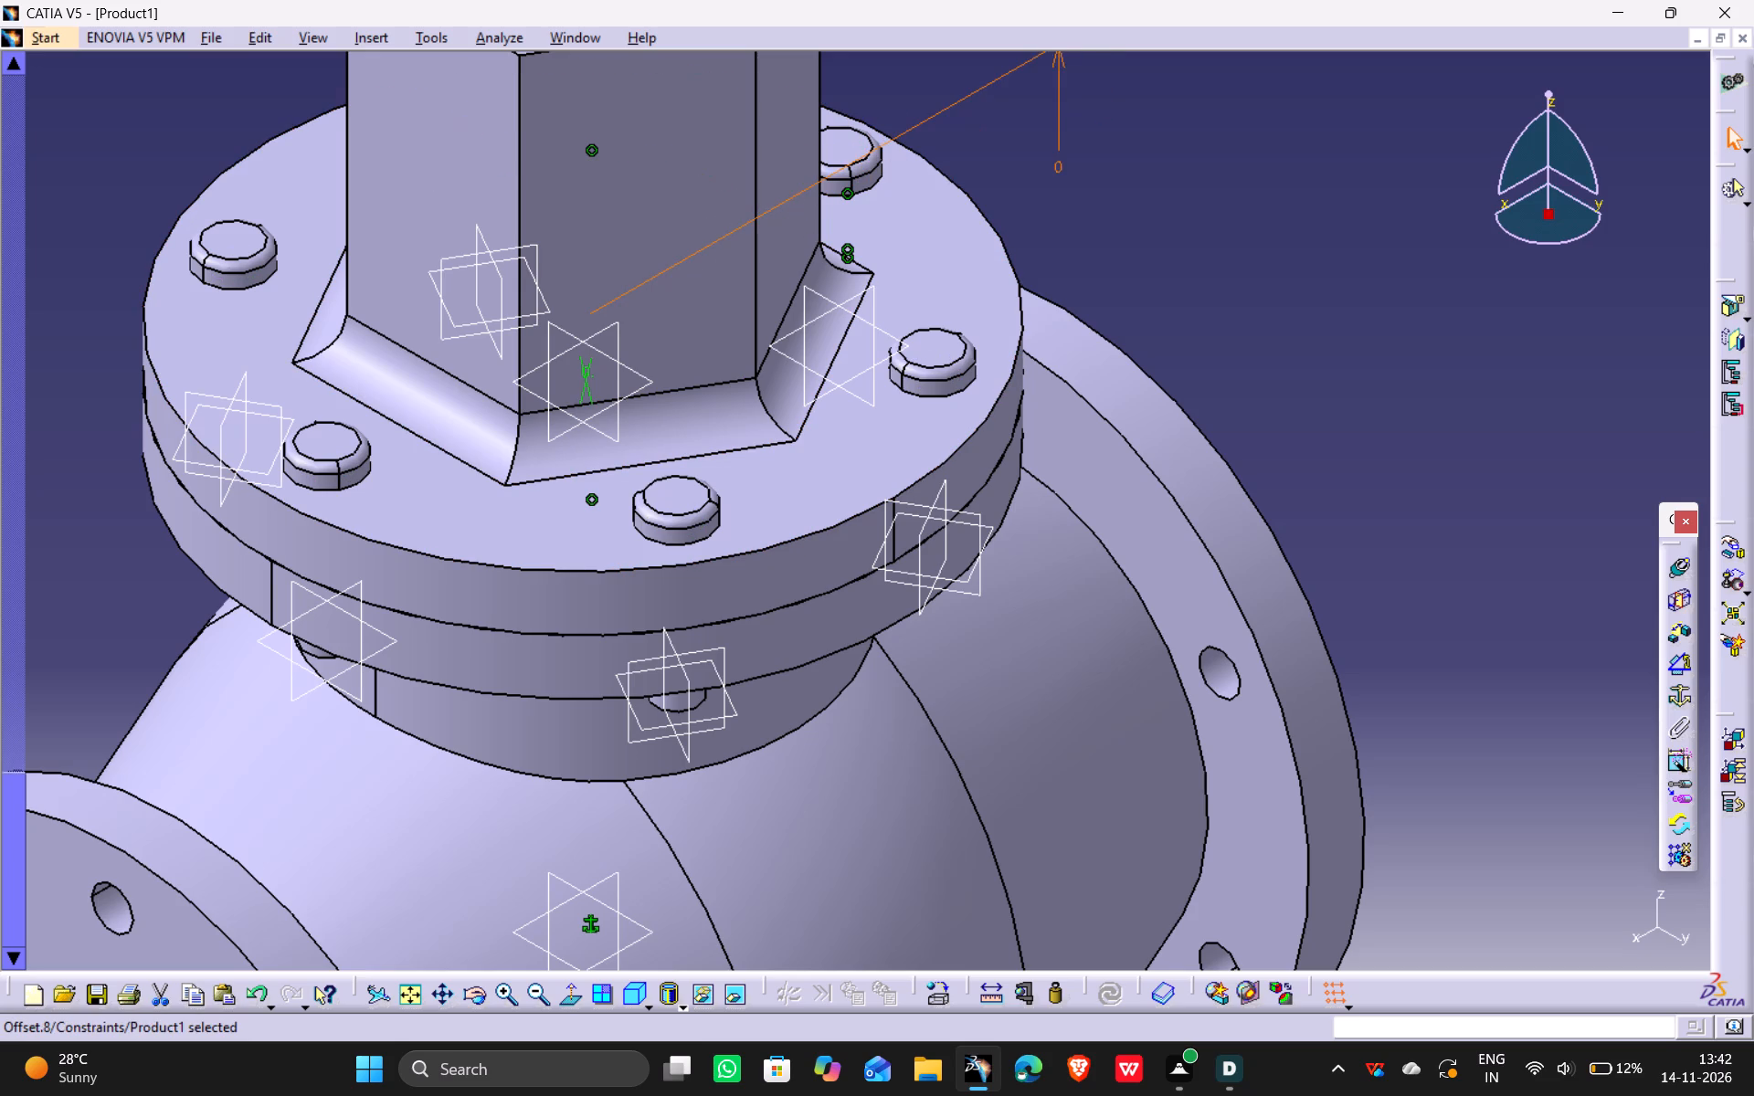
Move the annotation of the offset constraint between the bonnet flange and valve body flange out to the opposite side of the valve.
middle_click_drag(1034, 181, 1054, 468)
scroll(1034, 181, "down", 2)
left_click_drag(1033, 179, 1054, 468)
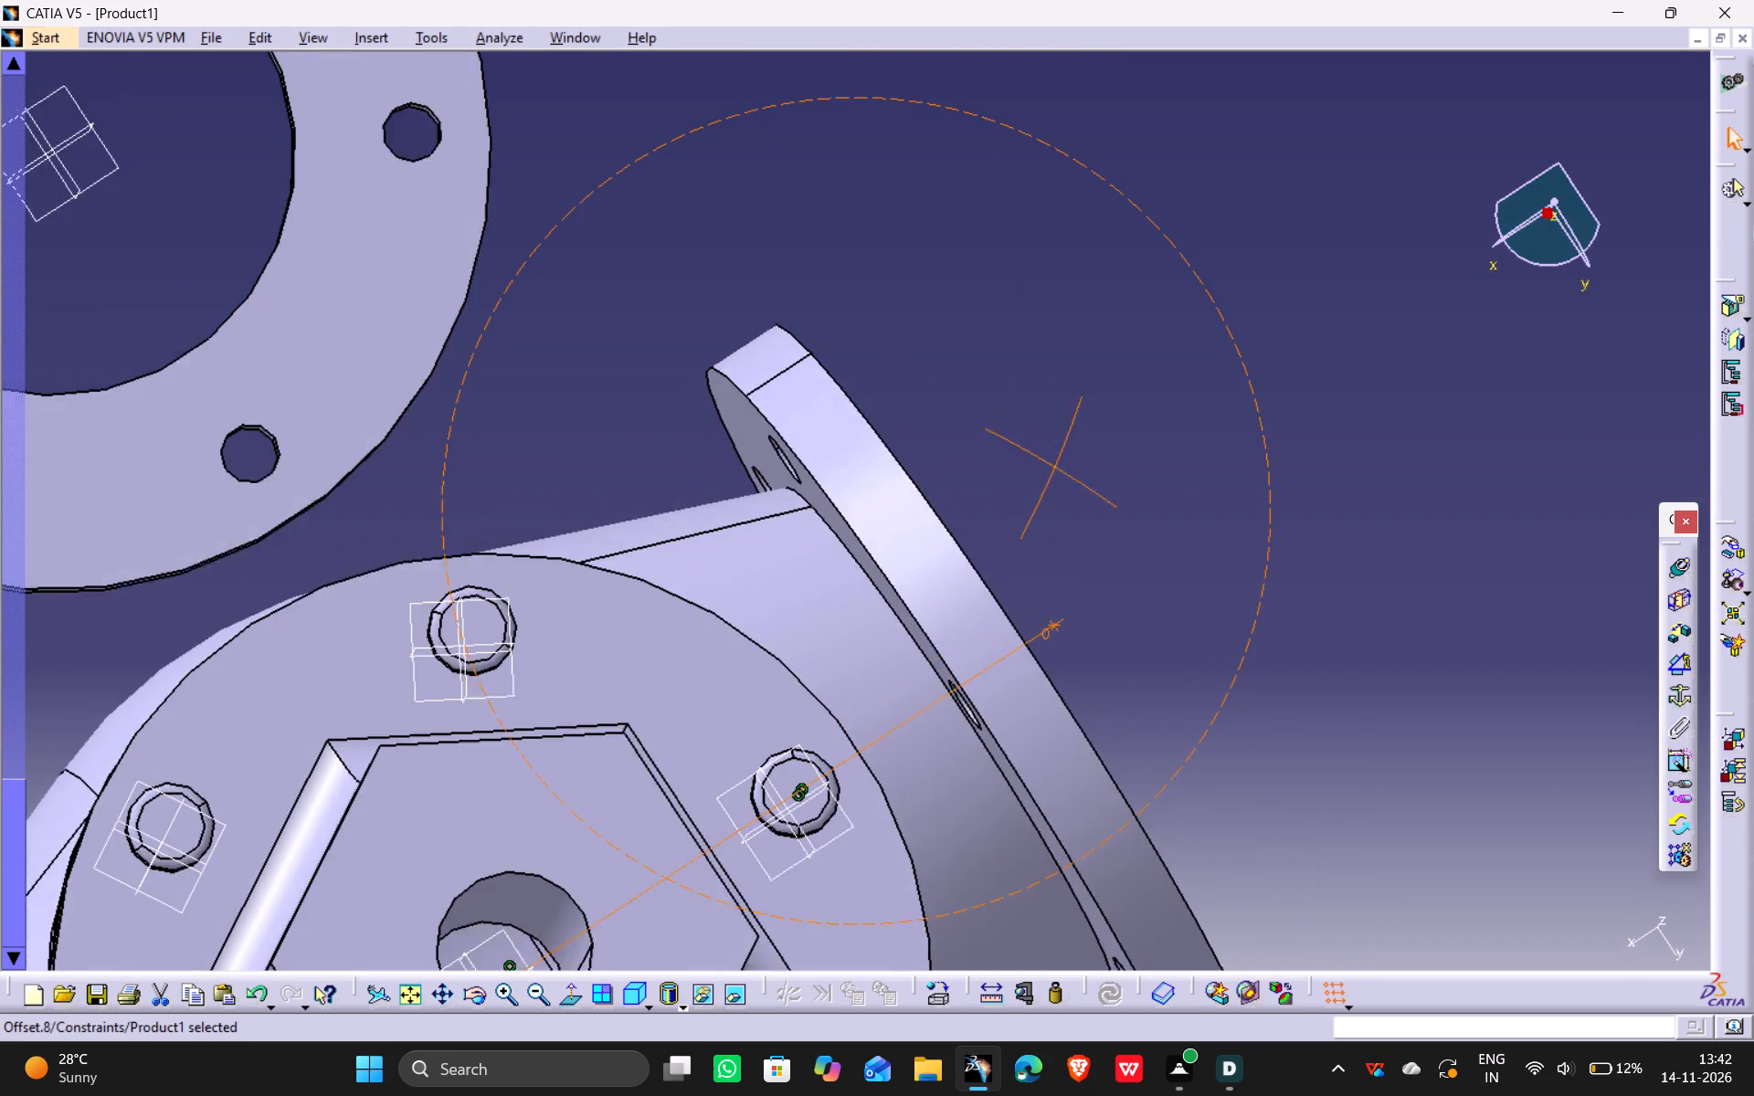
left_click_drag(1054, 468, 1050, 479)
middle_click_drag(1054, 468, 1021, 475)
middle_click_drag(935, 524, 1026, 58)
middle_click_drag(739, 327, 726, 374)
scroll(739, 327, "down", 2)
left_click_drag(738, 327, 726, 374)
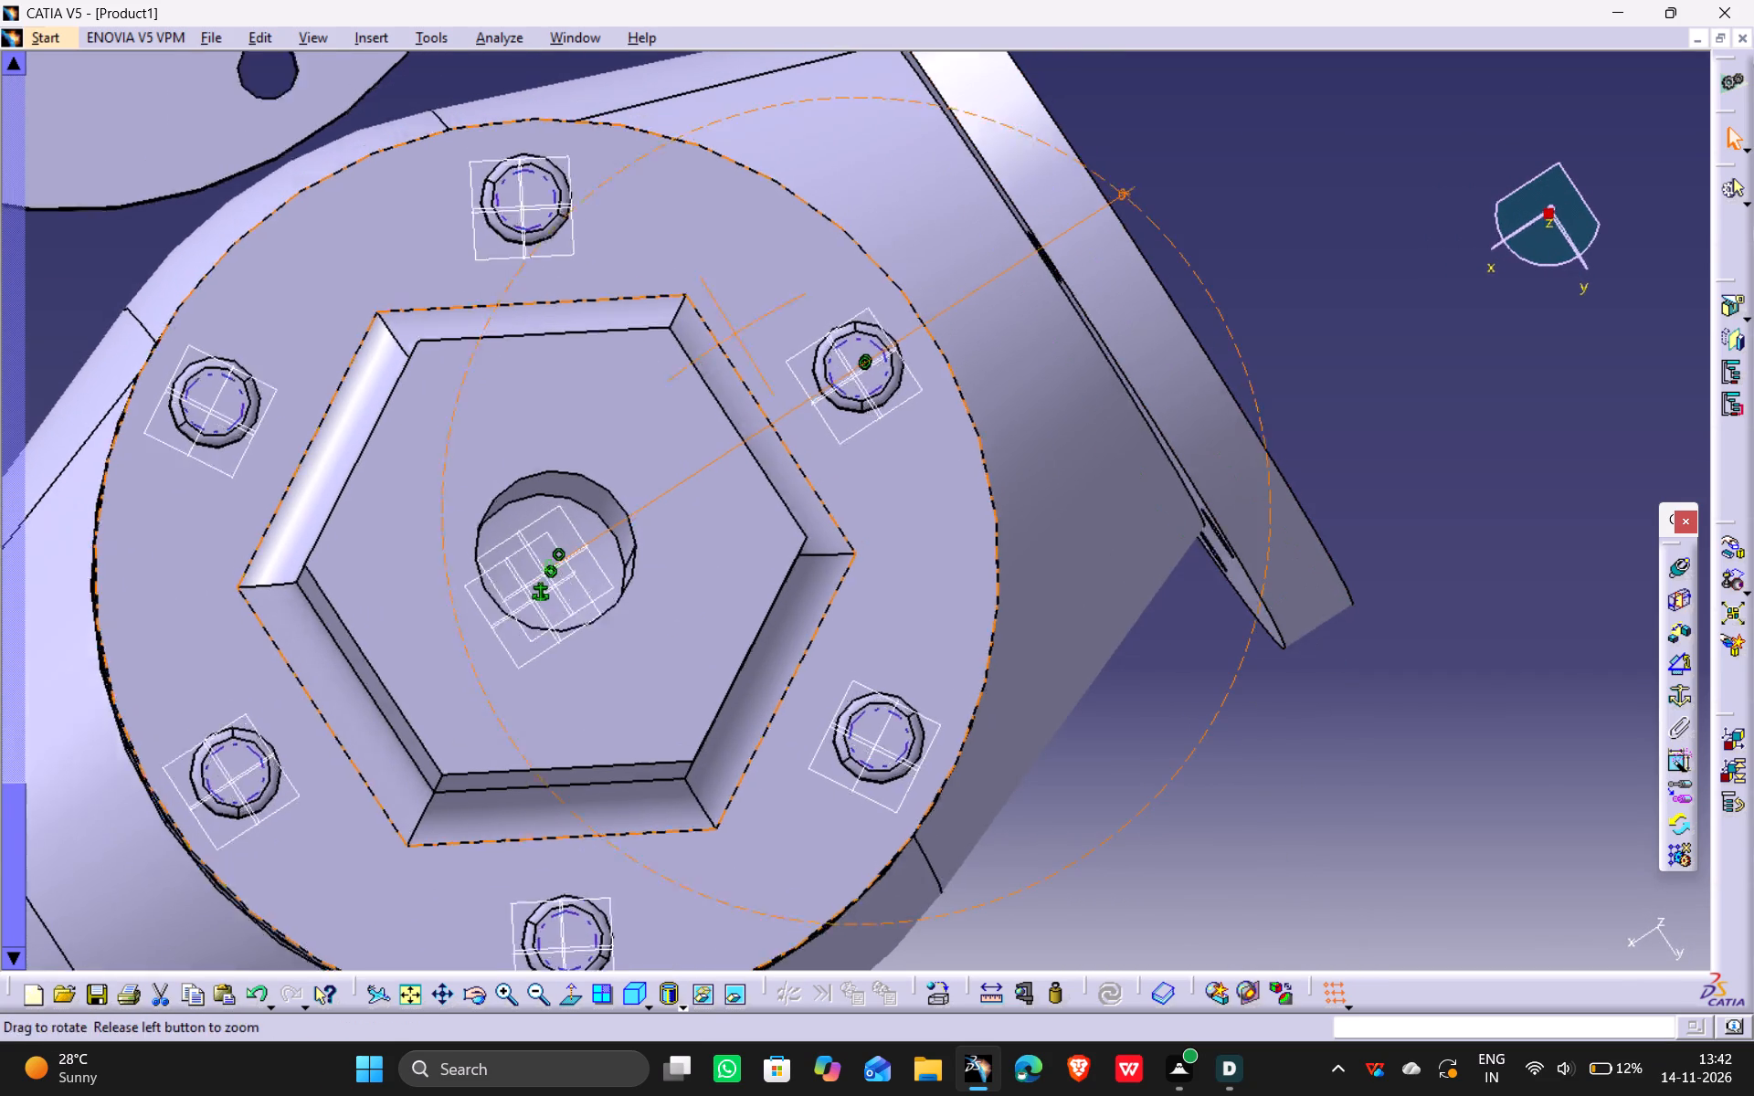
left_click_drag(726, 374, 761, 111)
middle_click_drag(726, 374, 762, 111)
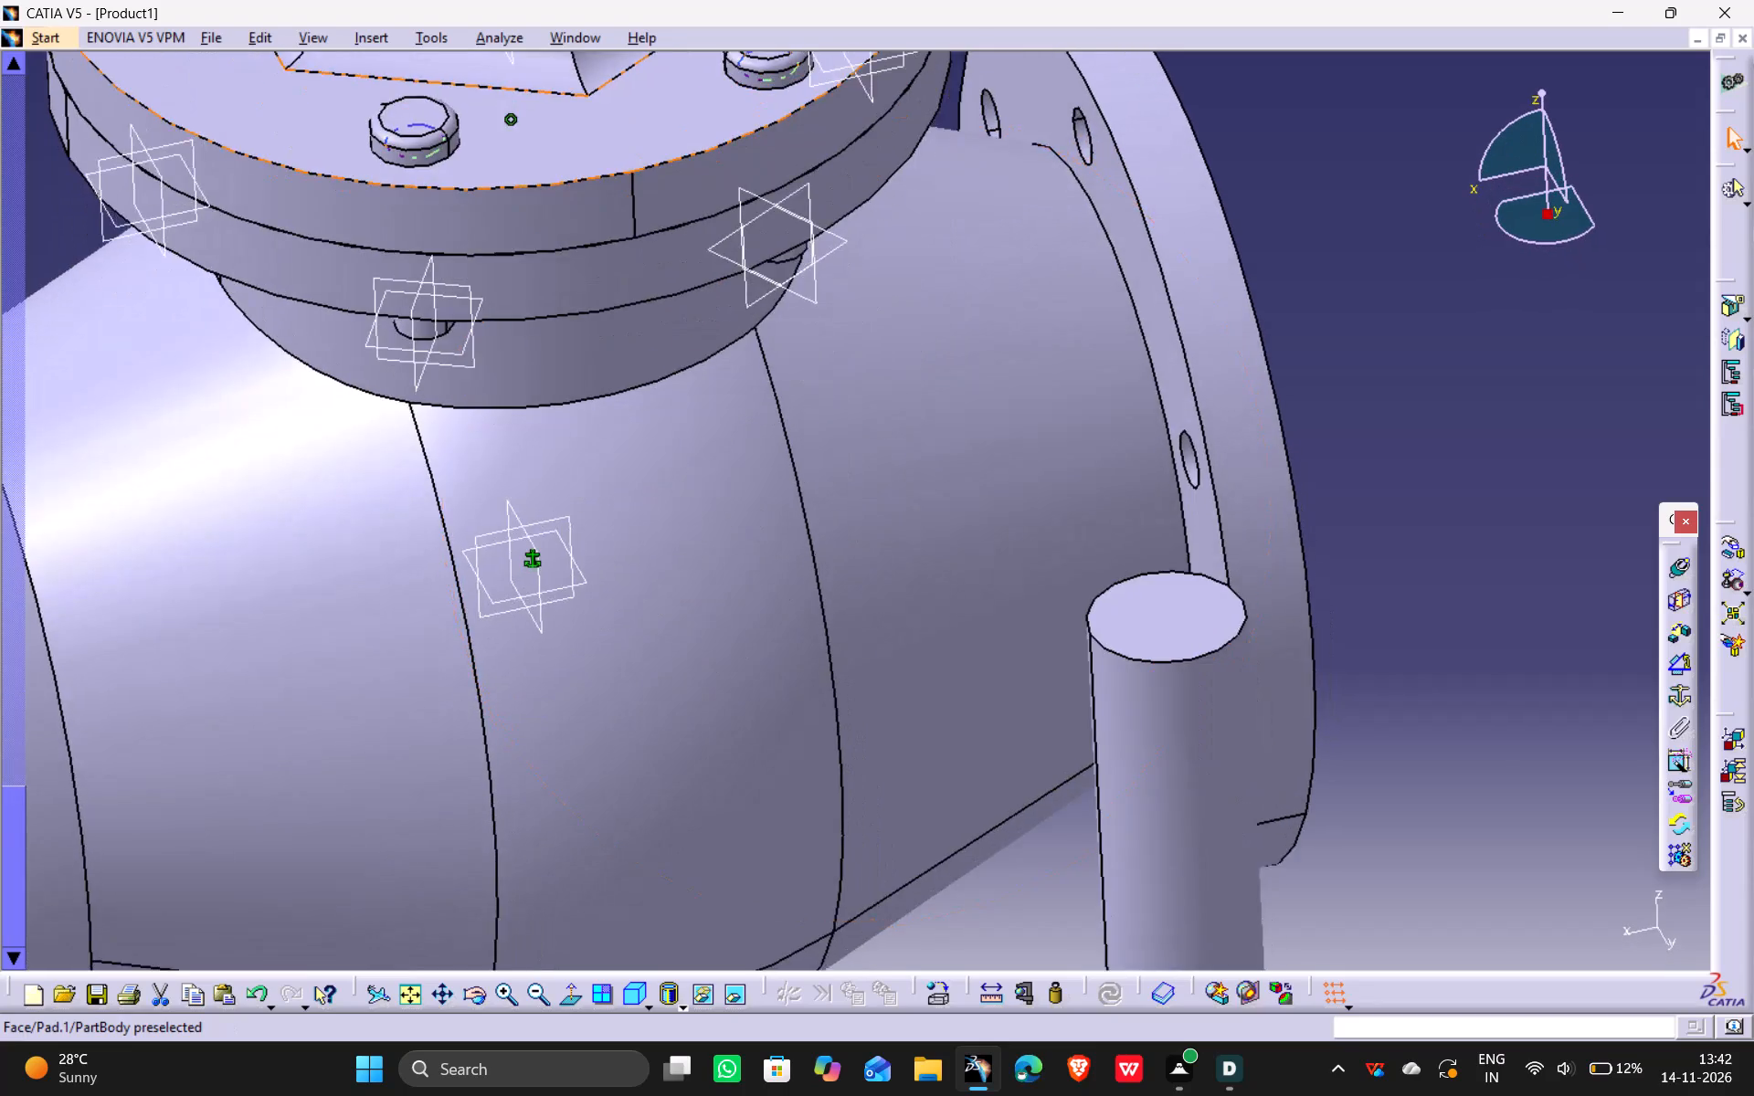
middle_click_drag(766, 124, 766, 217, "ctrl")
scroll(766, 237, "up", 1)
middle_click_drag(762, 259, 749, 471)
left_click(1040, 321)
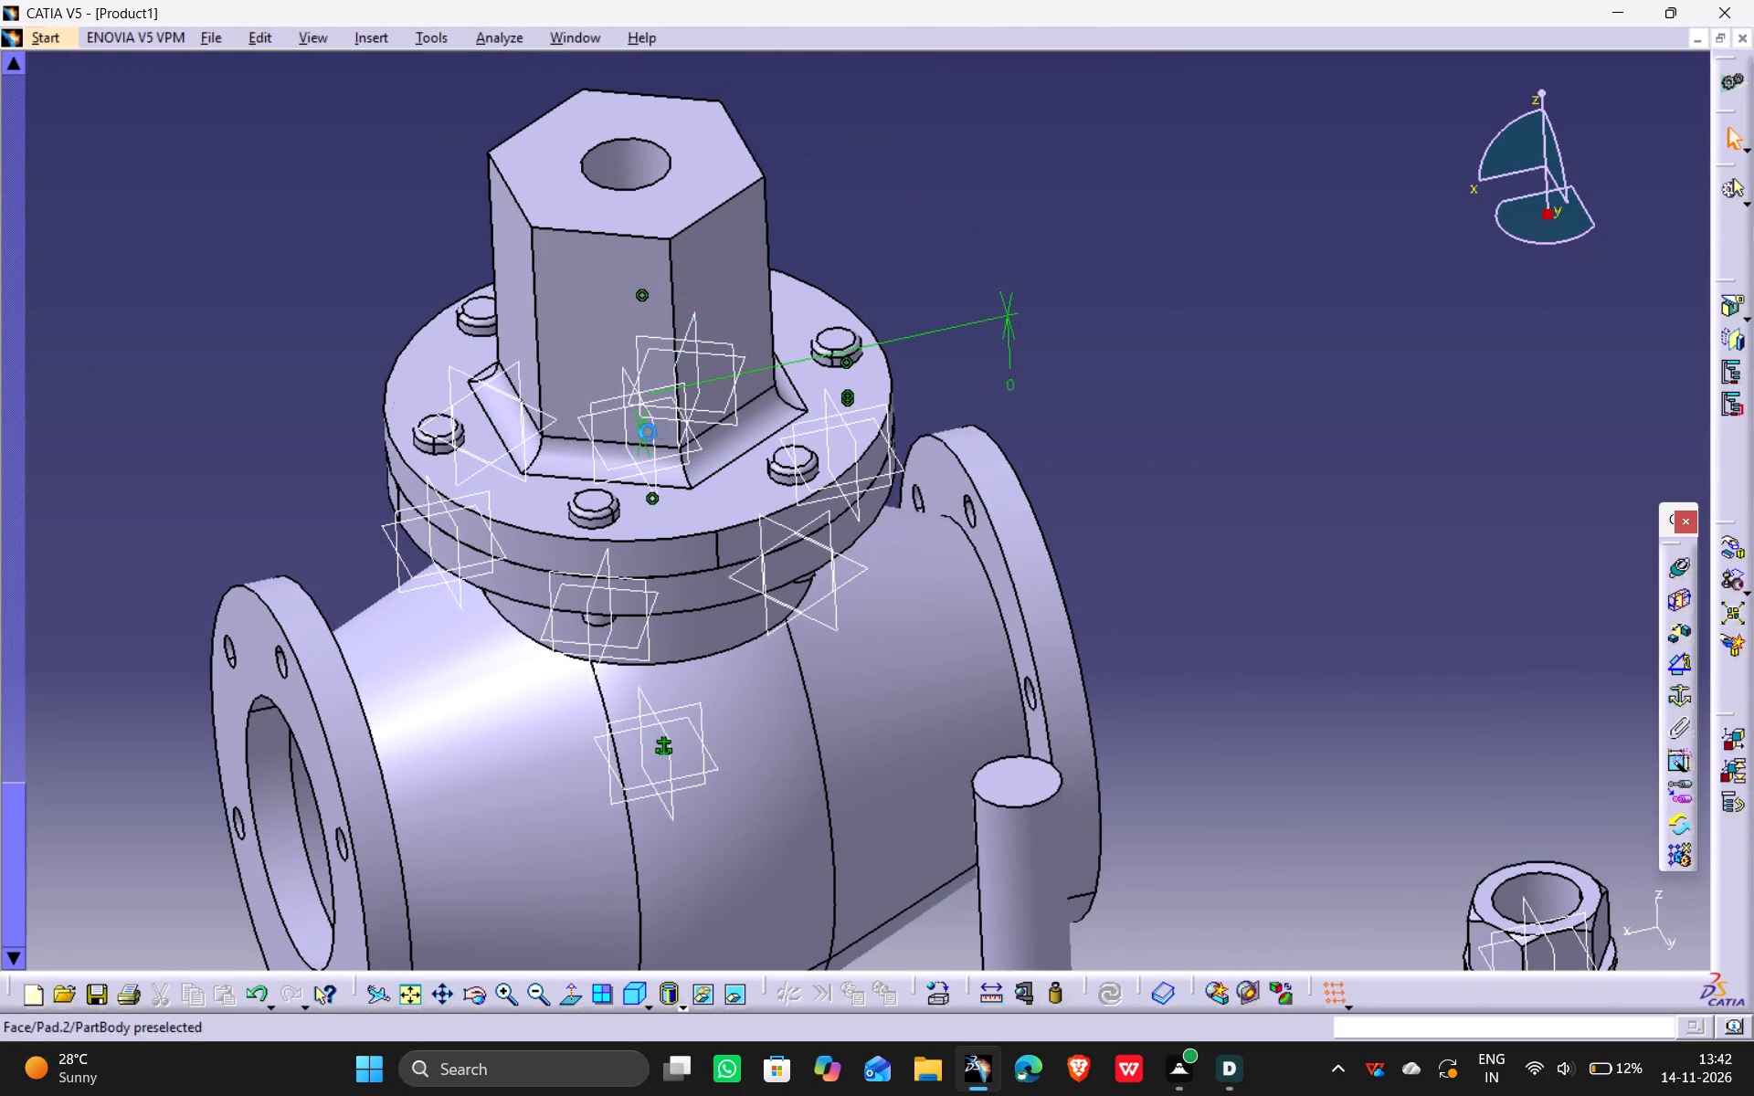
left_click_drag(643, 430, 269, 403)
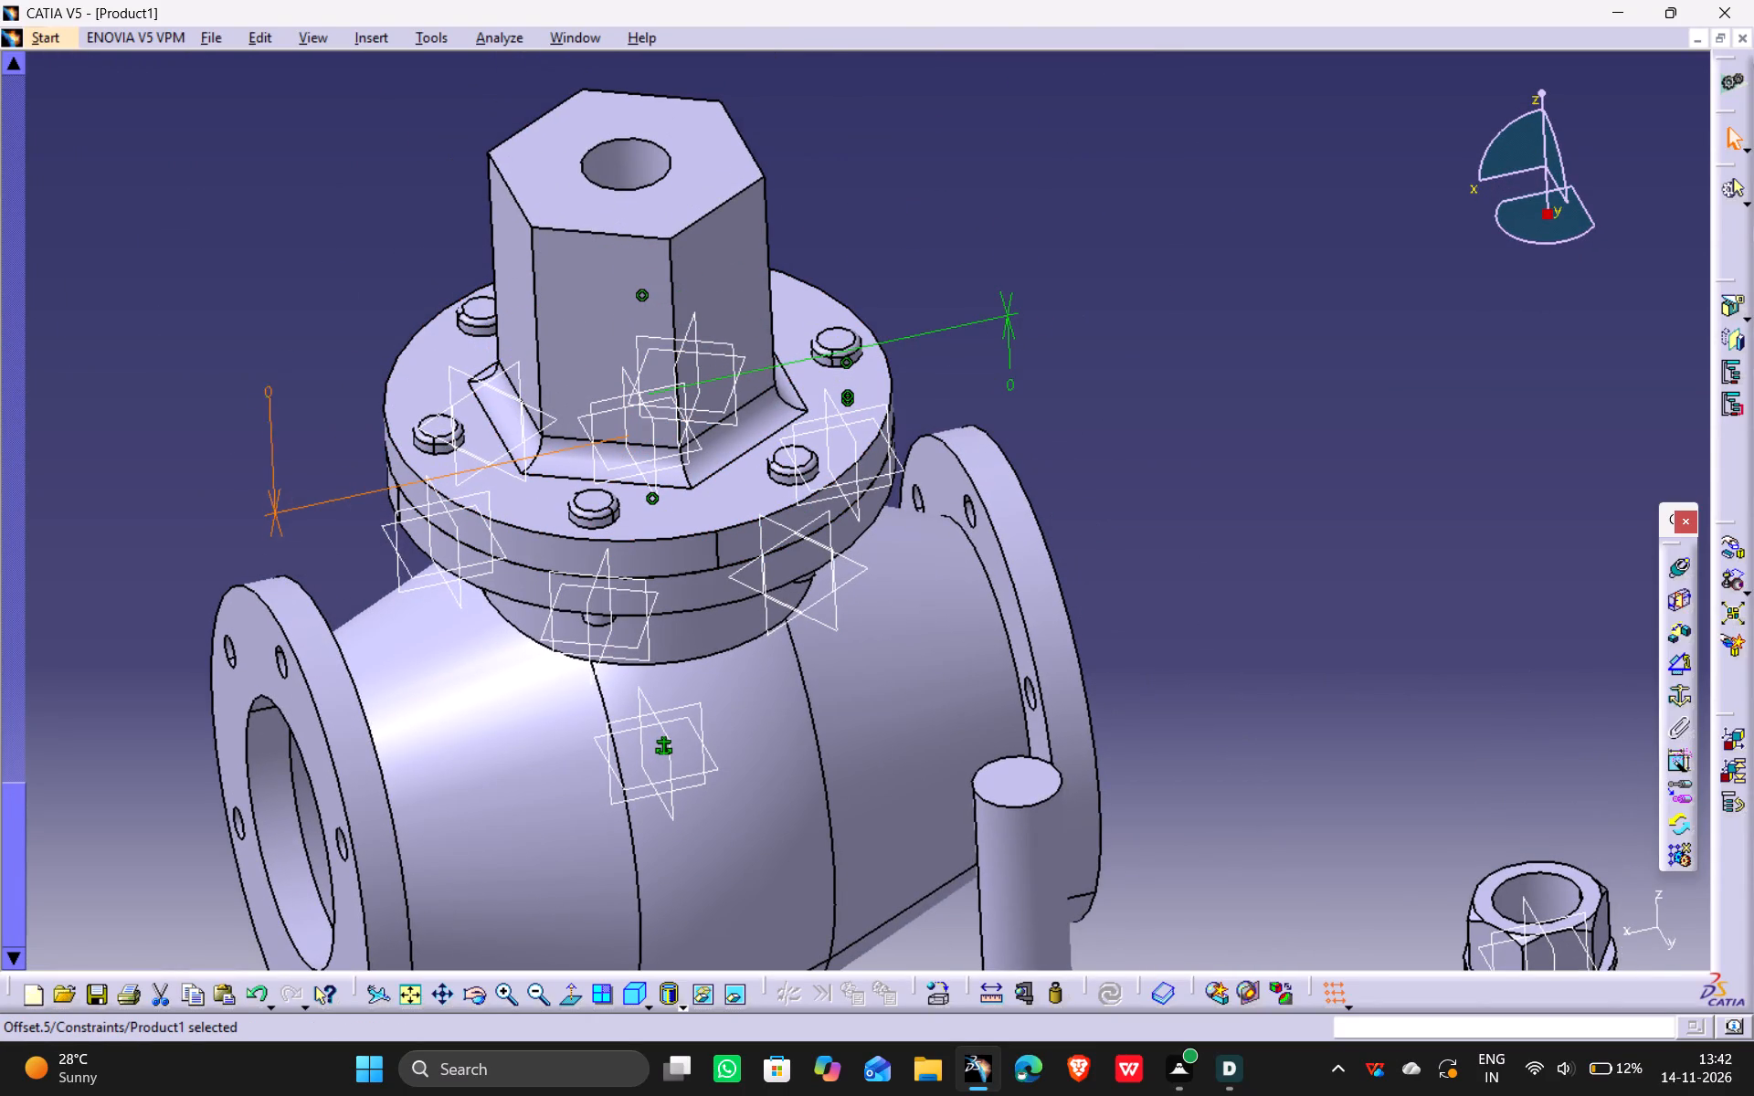
left_click_drag(269, 403, 266, 427)
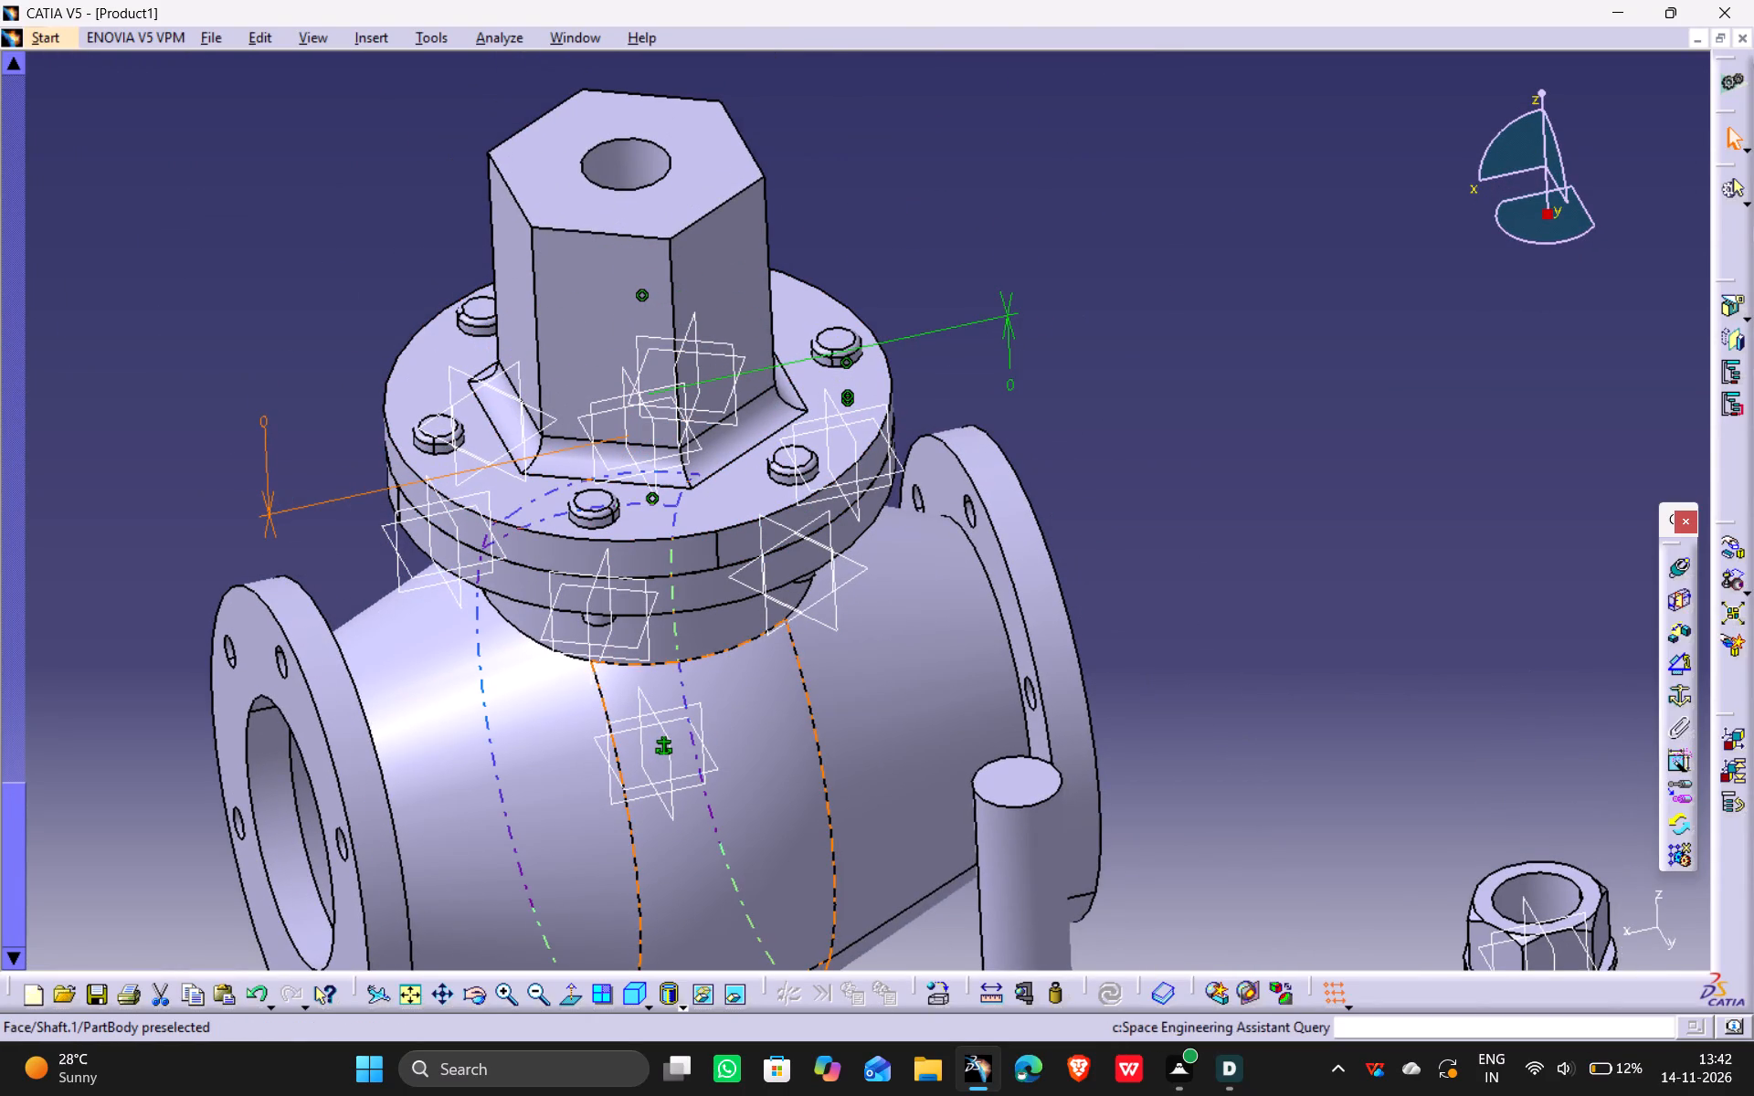
Set the offset between the bonnet flange and the valve body flange to 4 mm and update the assembly.
middle_click_drag(813, 926, 759, 809)
scroll(810, 924, "down", 1)
left_click_drag(810, 924, 759, 809)
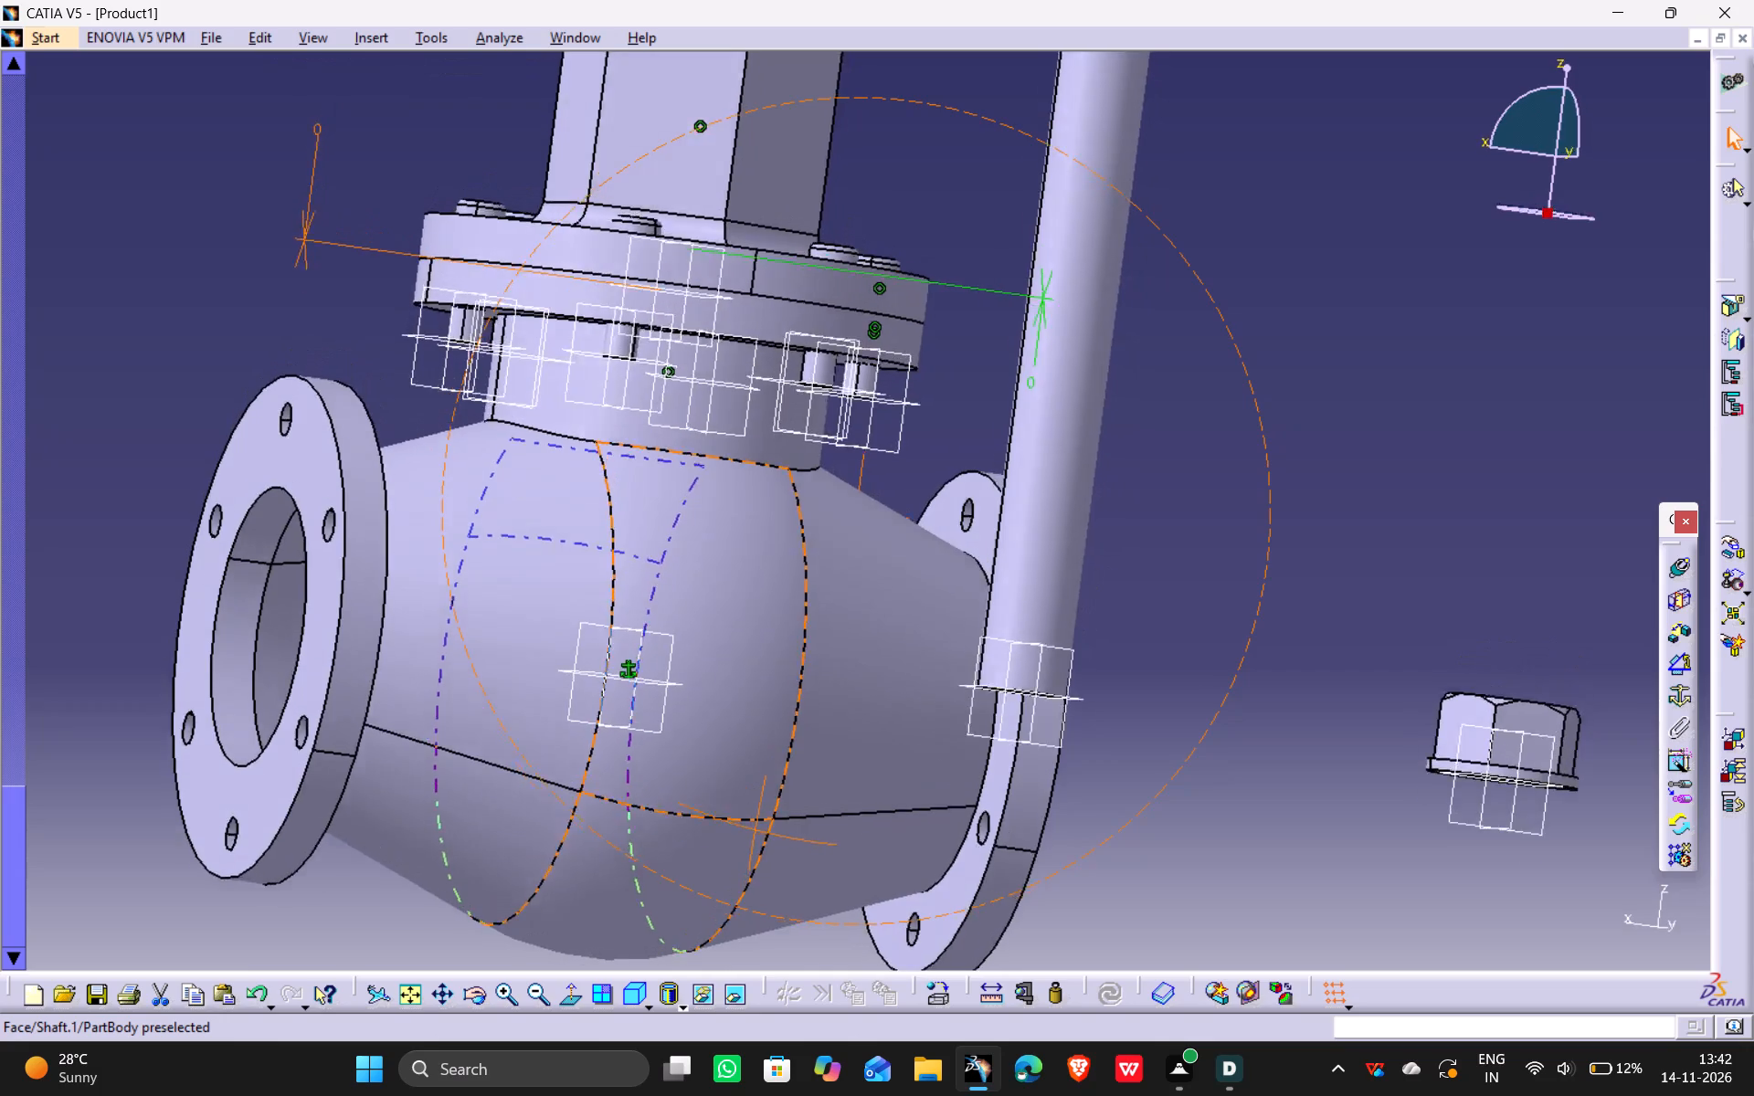
left_click_drag(759, 809, 815, 894)
middle_click_drag(759, 809, 812, 874)
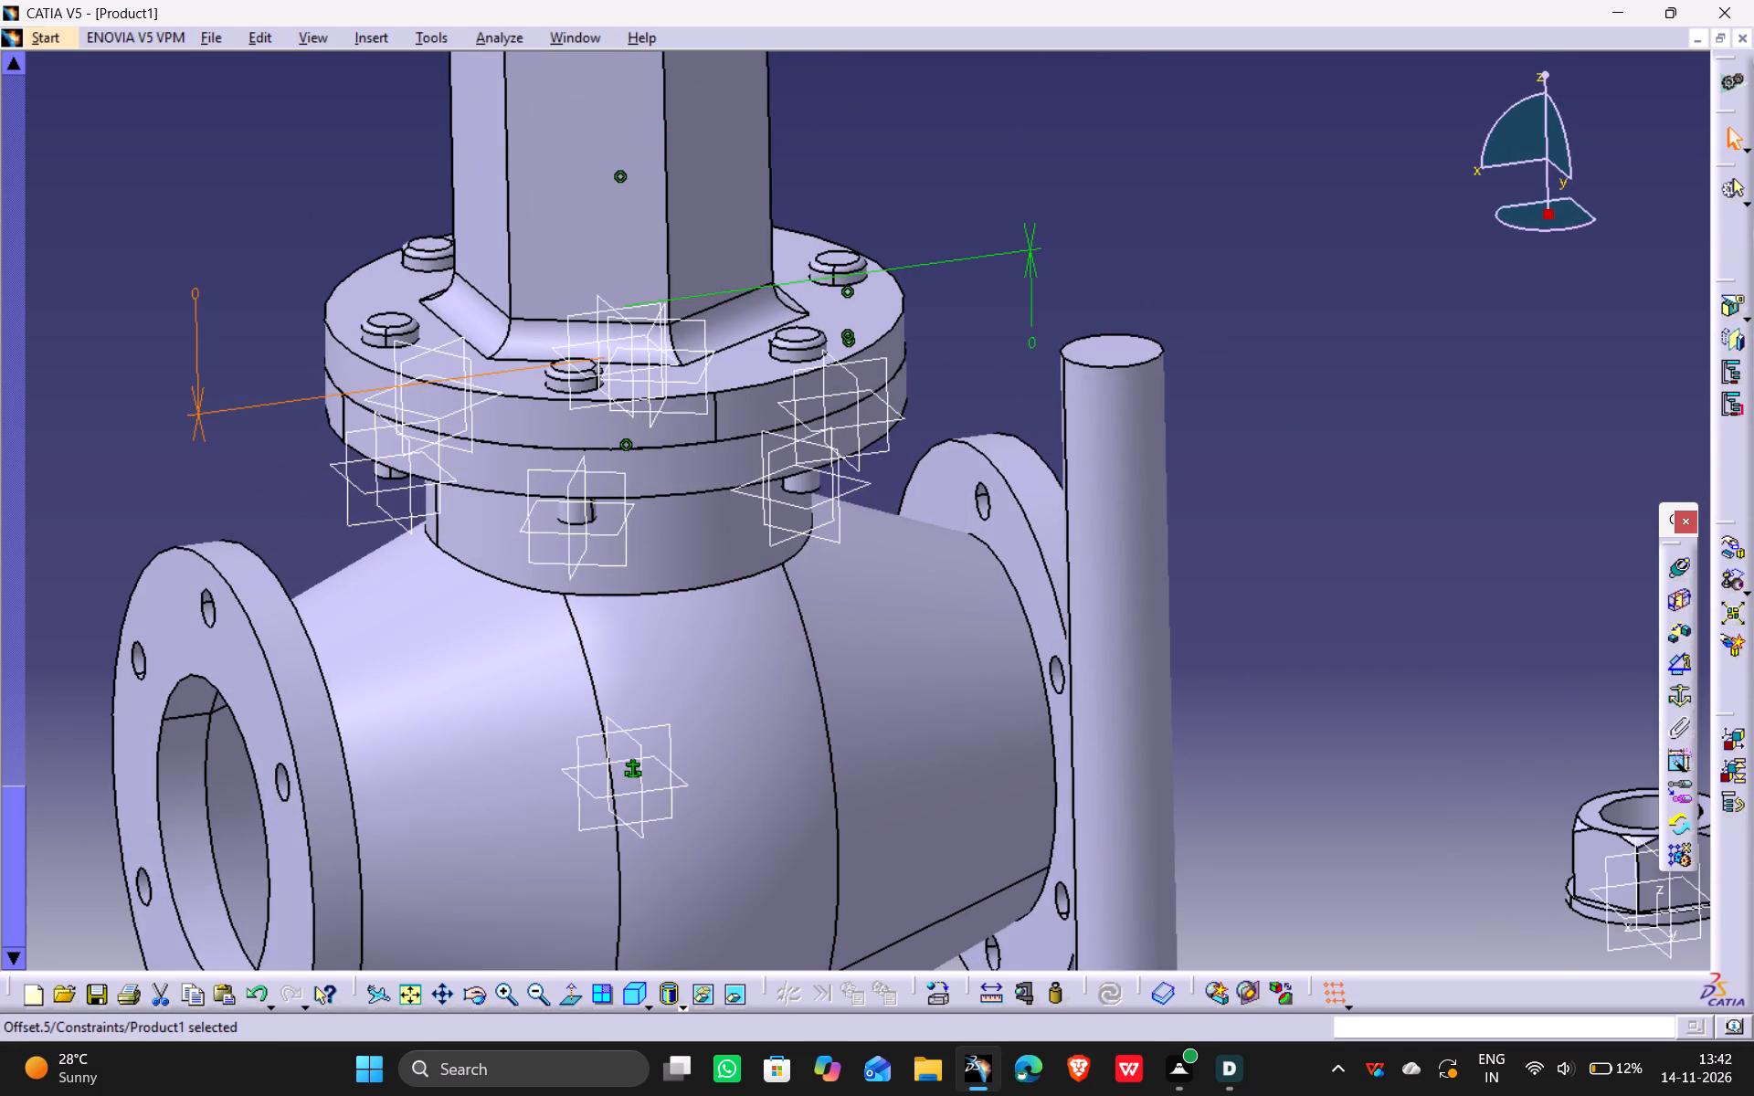
double_click(197, 292)
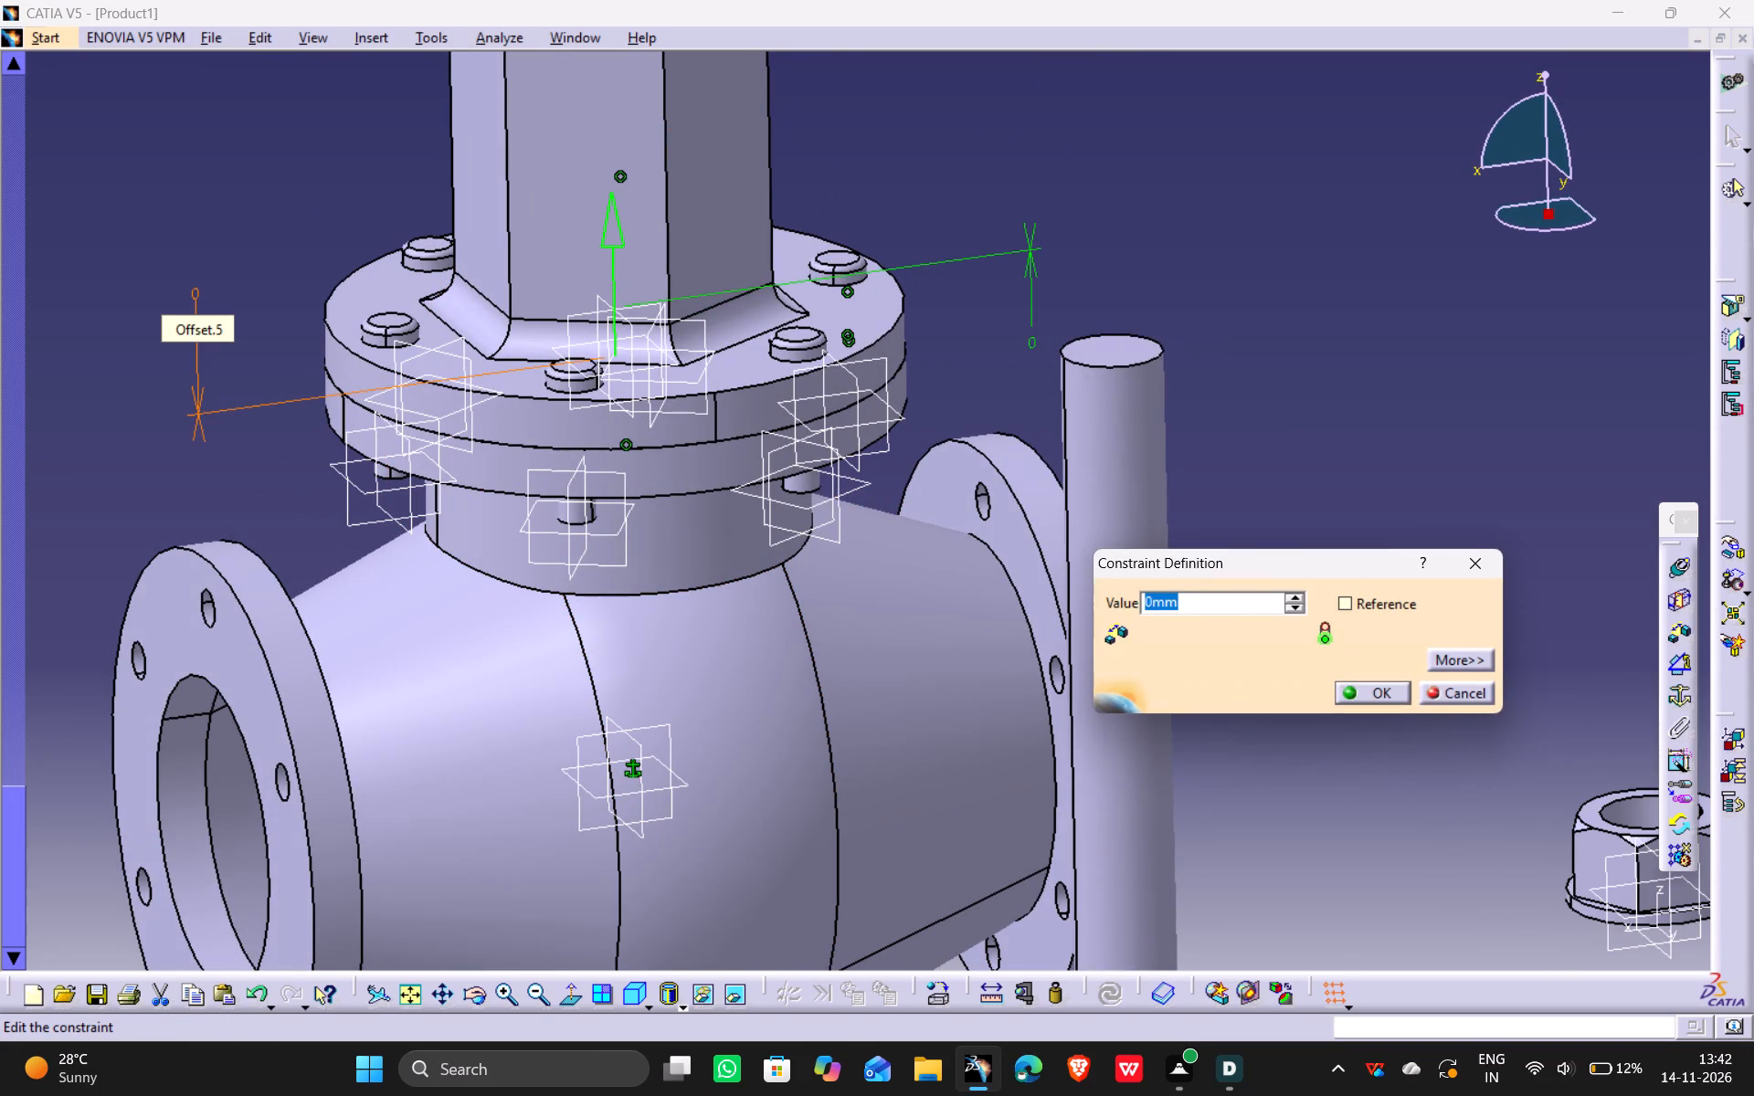
key("4")
key("Return")
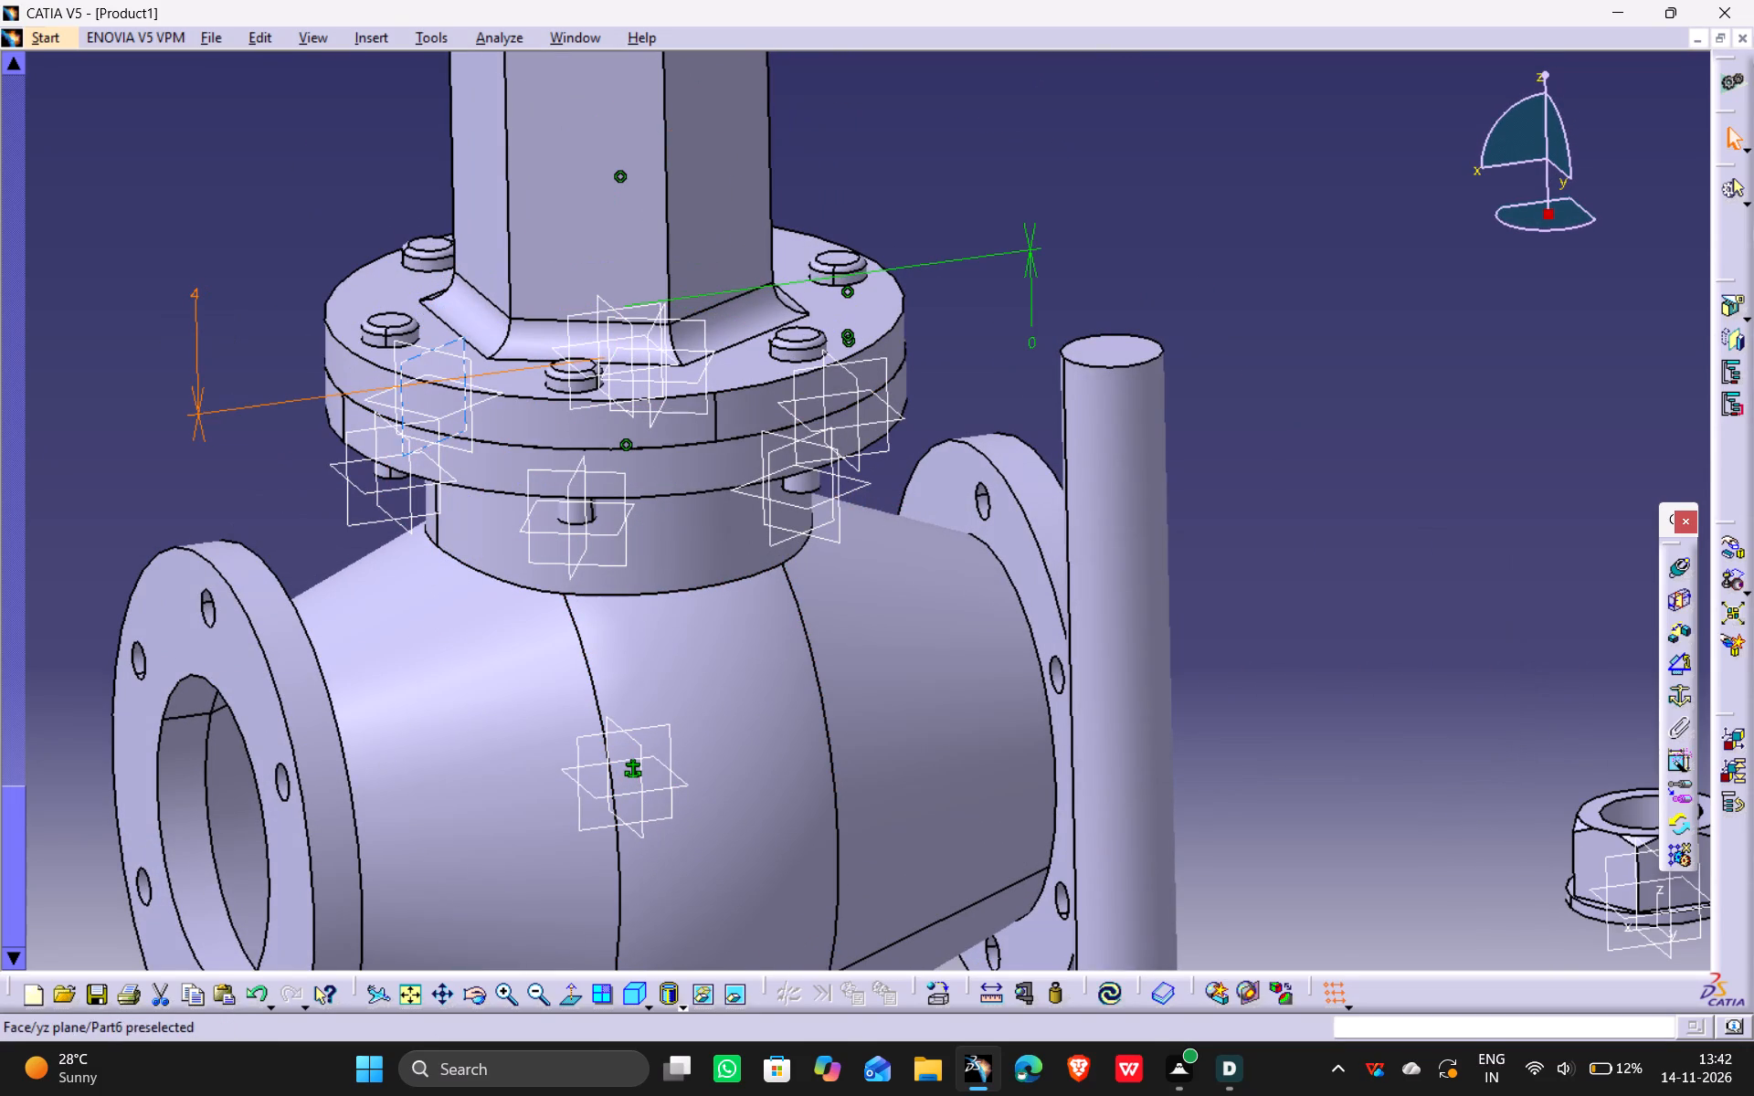
key("ctrl+u")
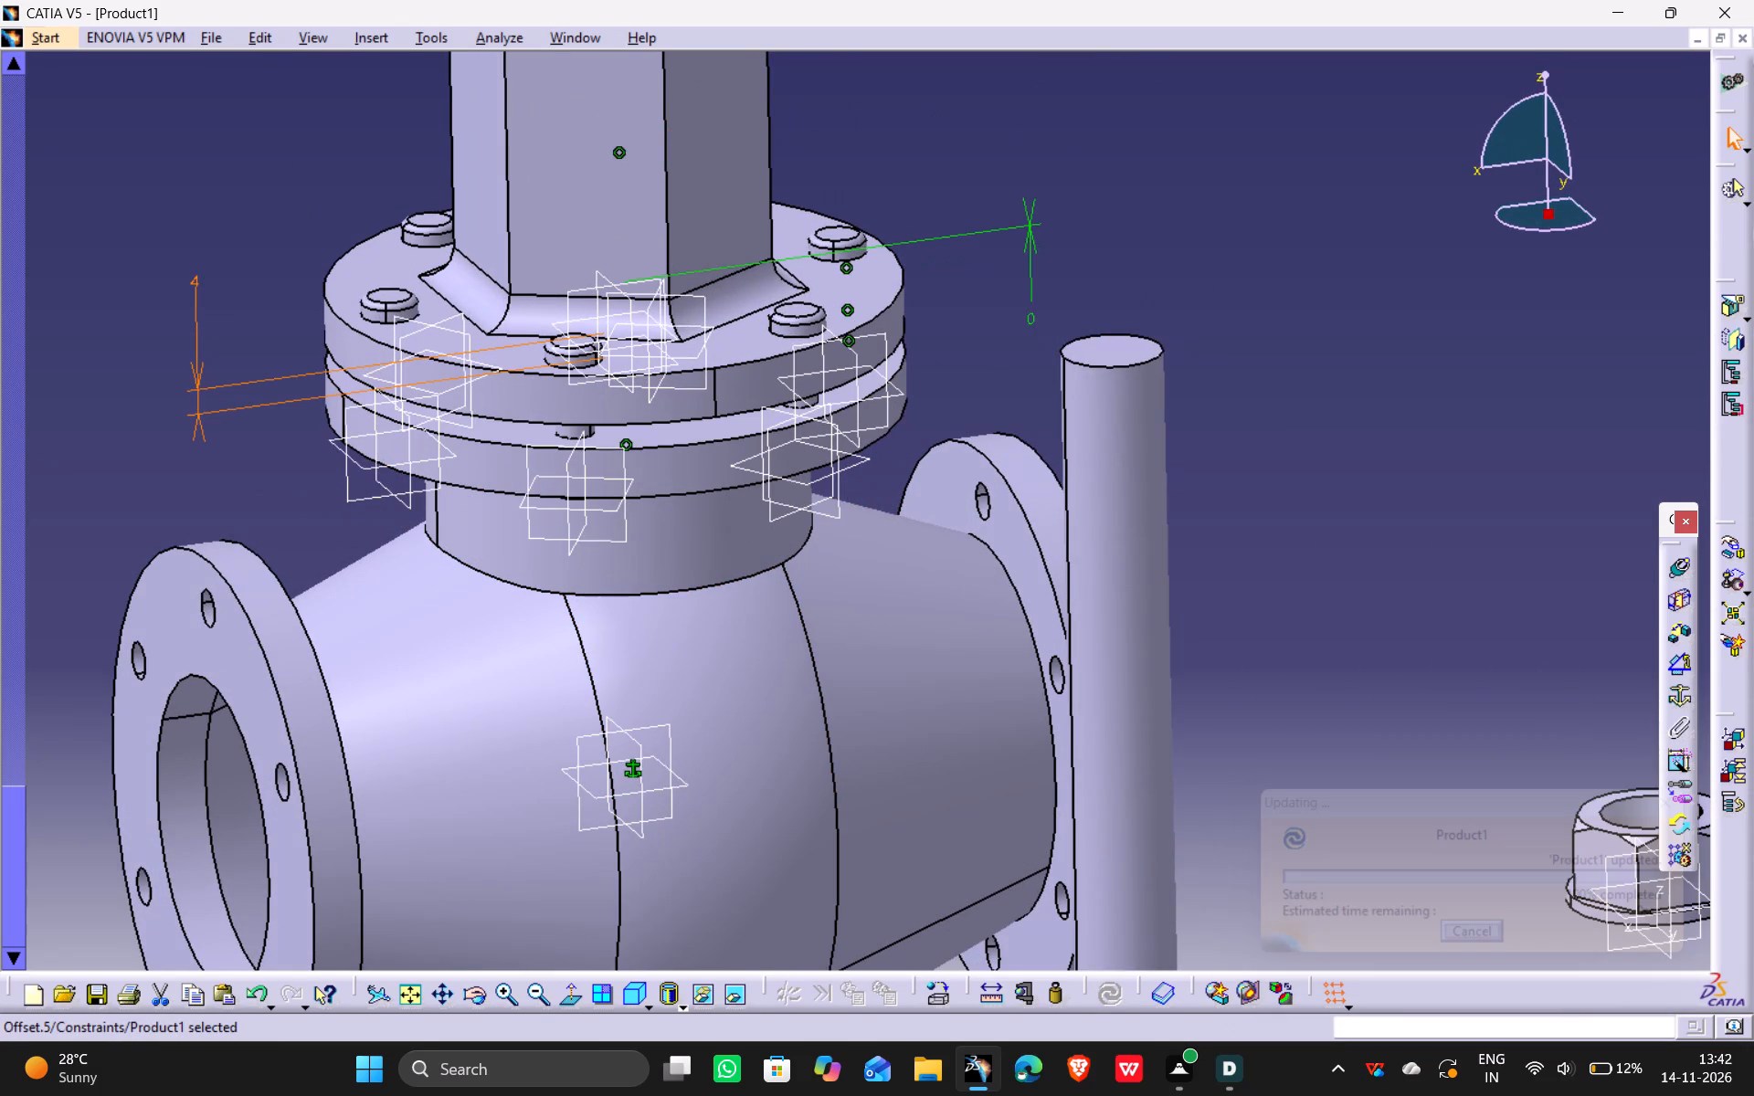
left_click(1001, 353)
Examine the gap between the bonnet flange and the valve body flange, and the remaining loose parts.
middle_click_drag(745, 537, 701, 412)
scroll(745, 537, "down", 2)
left_click_drag(745, 537, 701, 412)
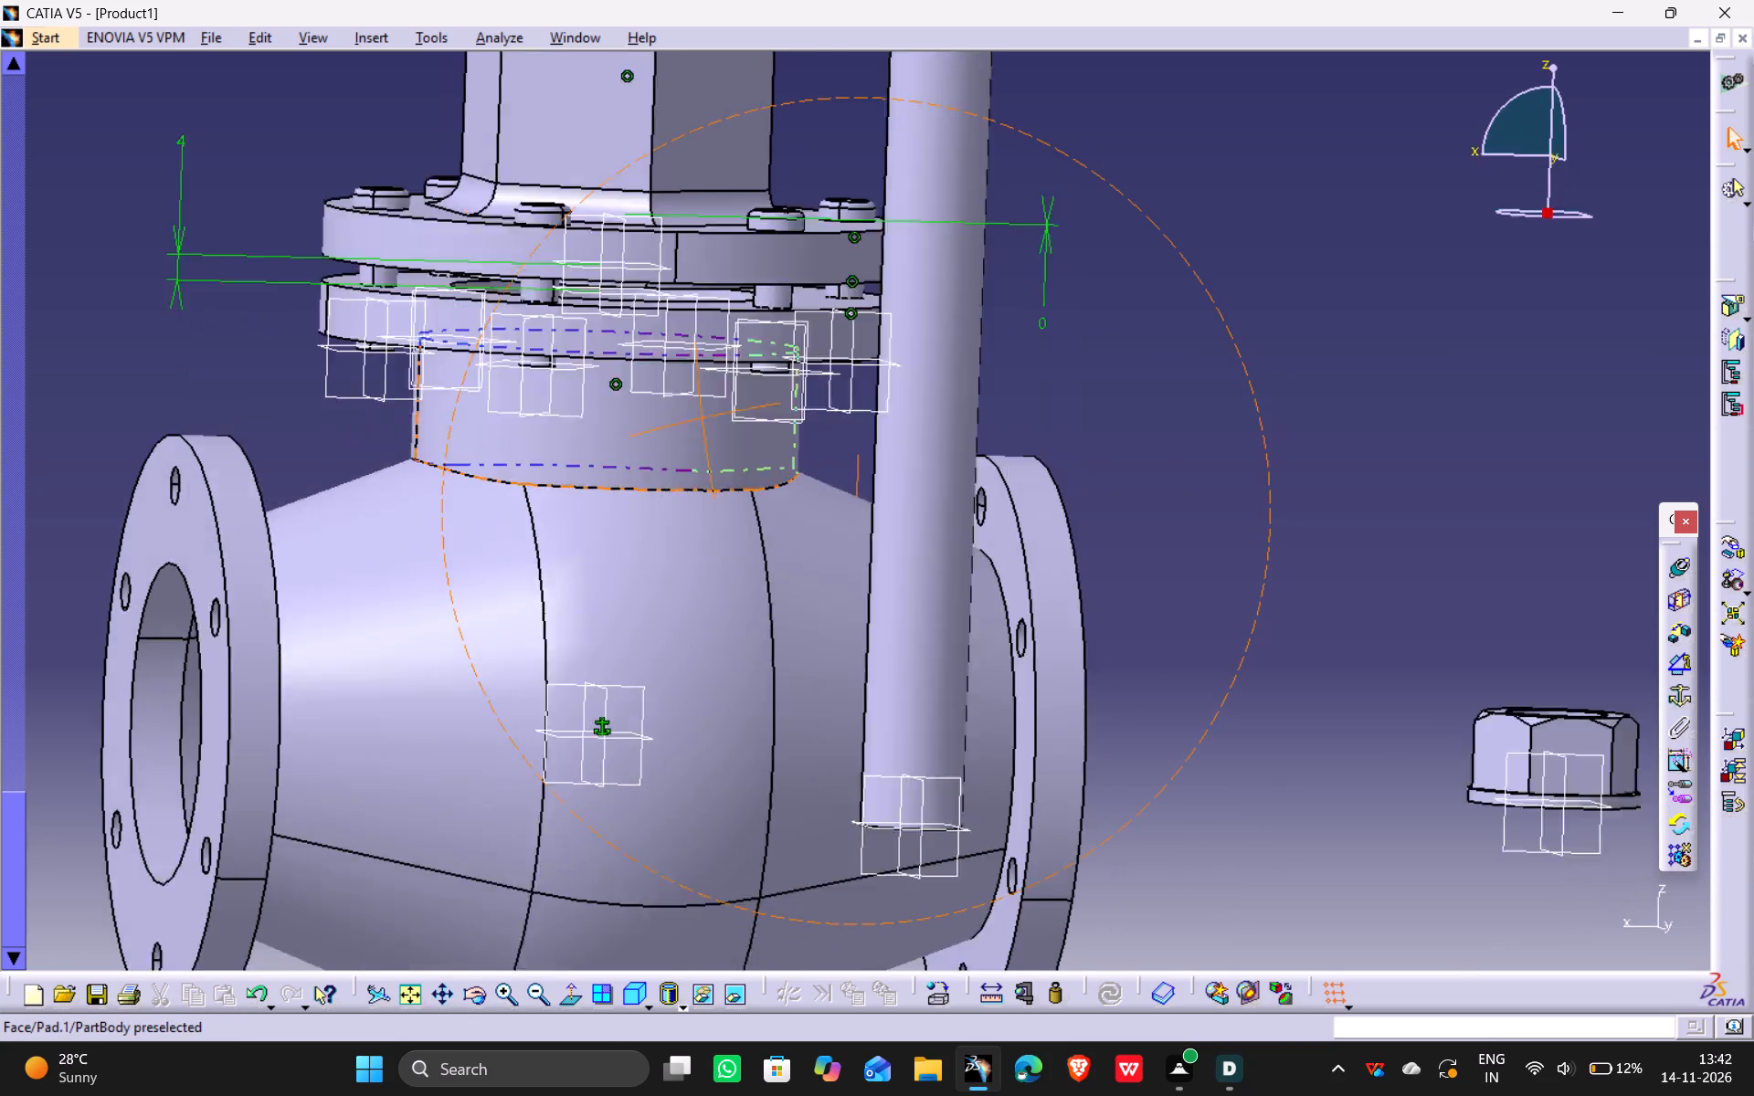
left_click_drag(701, 412, 774, 473)
middle_click_drag(701, 412, 777, 463)
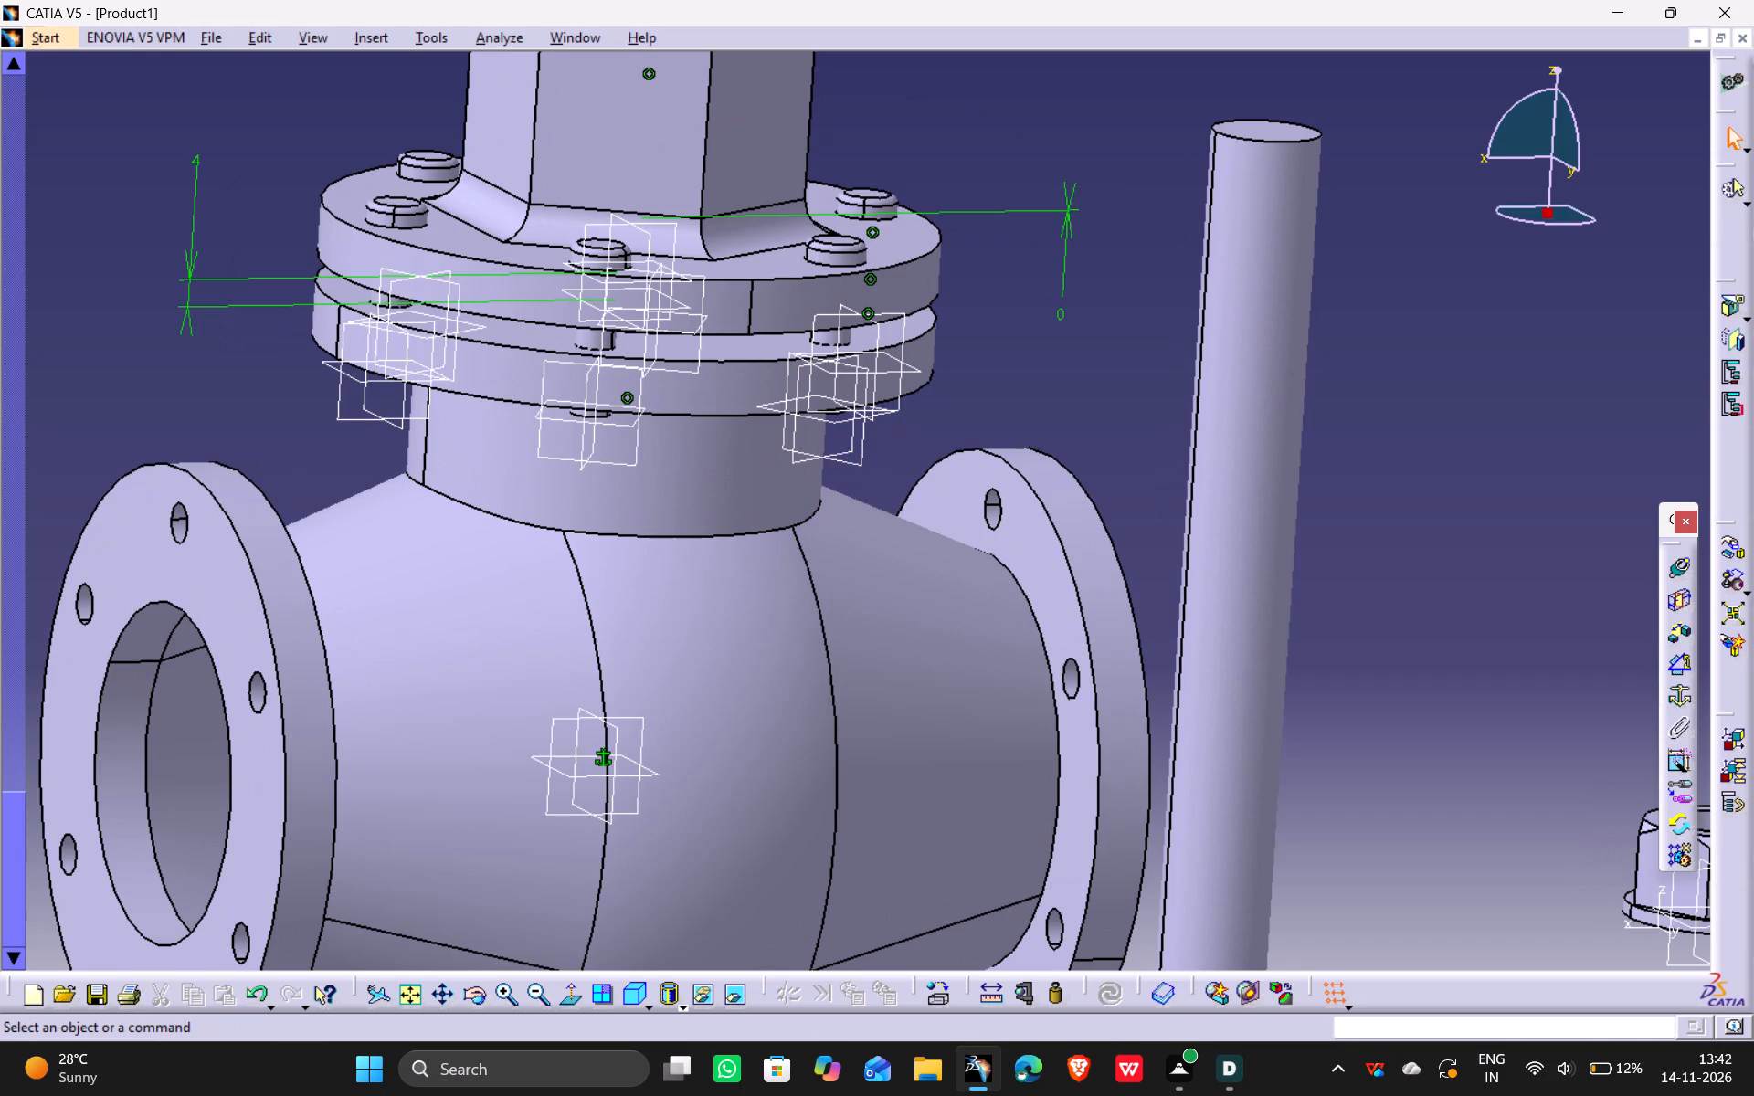
middle_click_drag(670, 177, 702, 361, "ctrl")
middle_click_drag(763, 396, 752, 595)
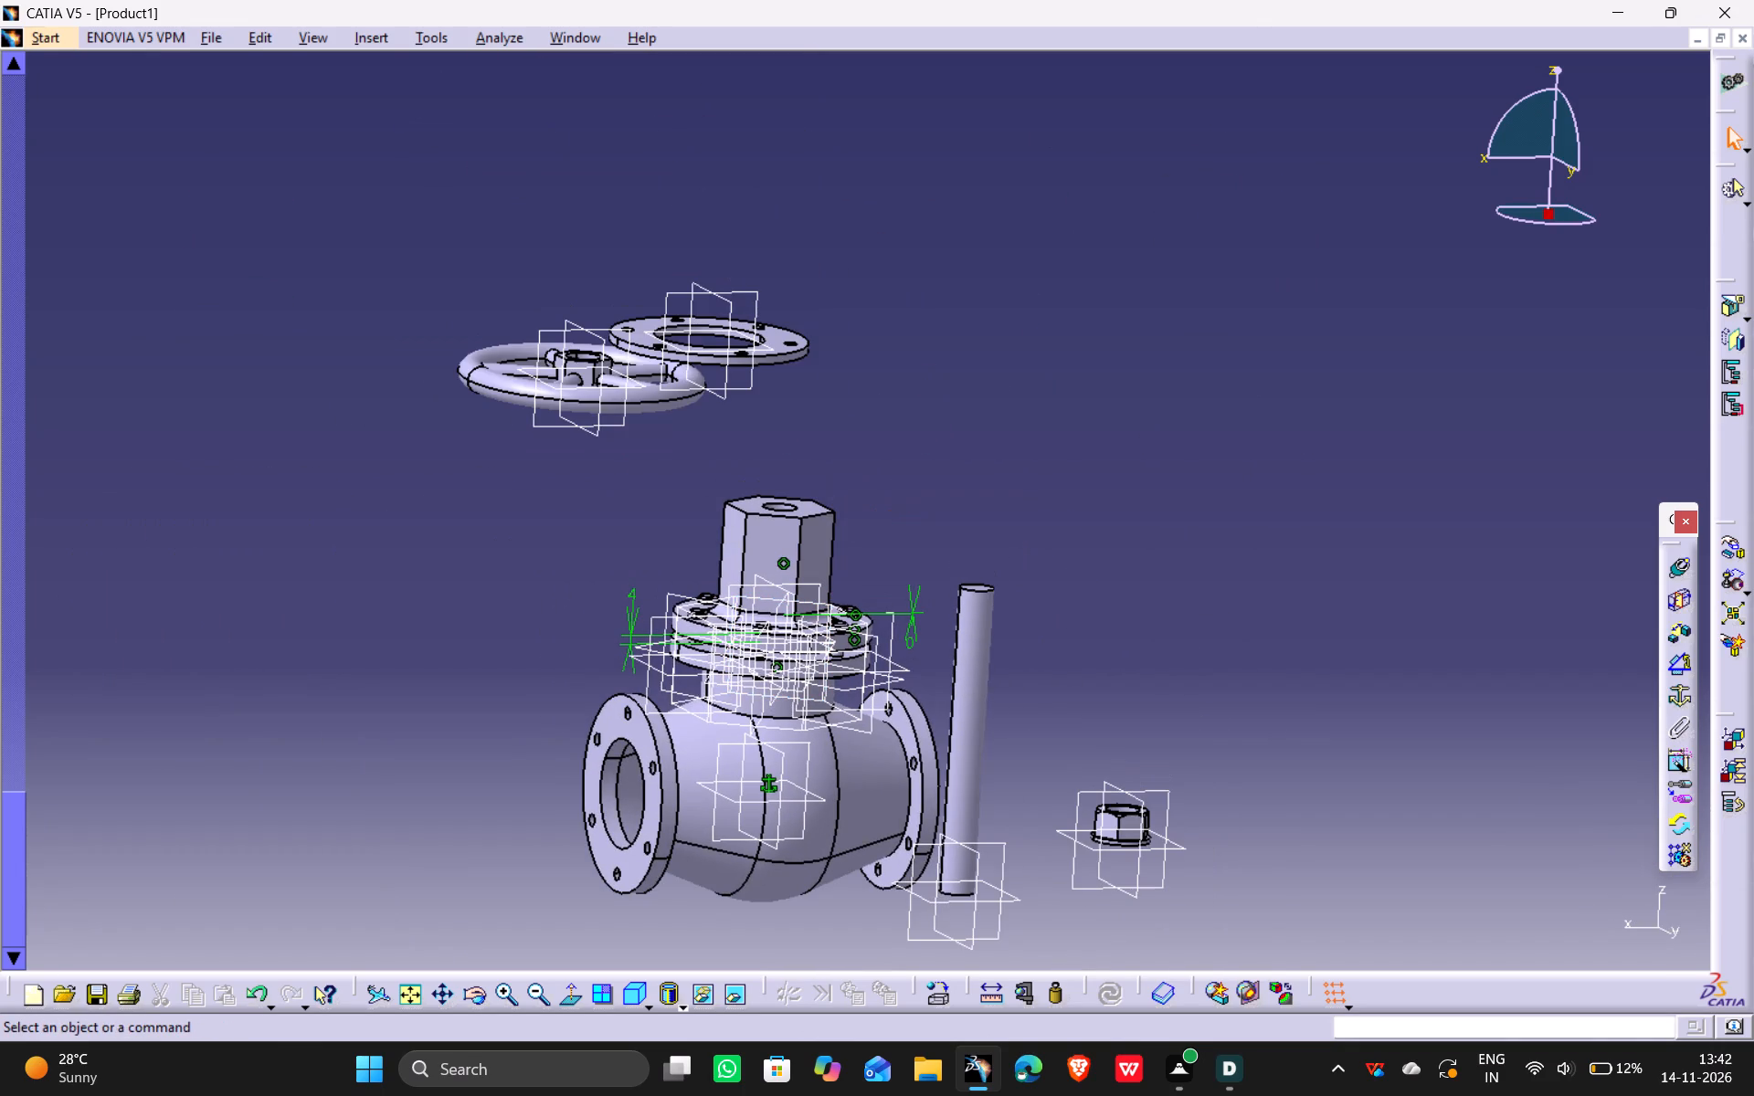
Add a coincidence constraint between the axis of the flat six-hole gasket ring and the axis of the bonnet's bore.
middle_click_drag(876, 158, 885, 308)
scroll(876, 159, "down", 2)
left_click_drag(879, 165, 887, 306)
middle_click_drag(797, 520, 797, 383, "ctrl")
middle_click_drag(775, 273, 829, 395)
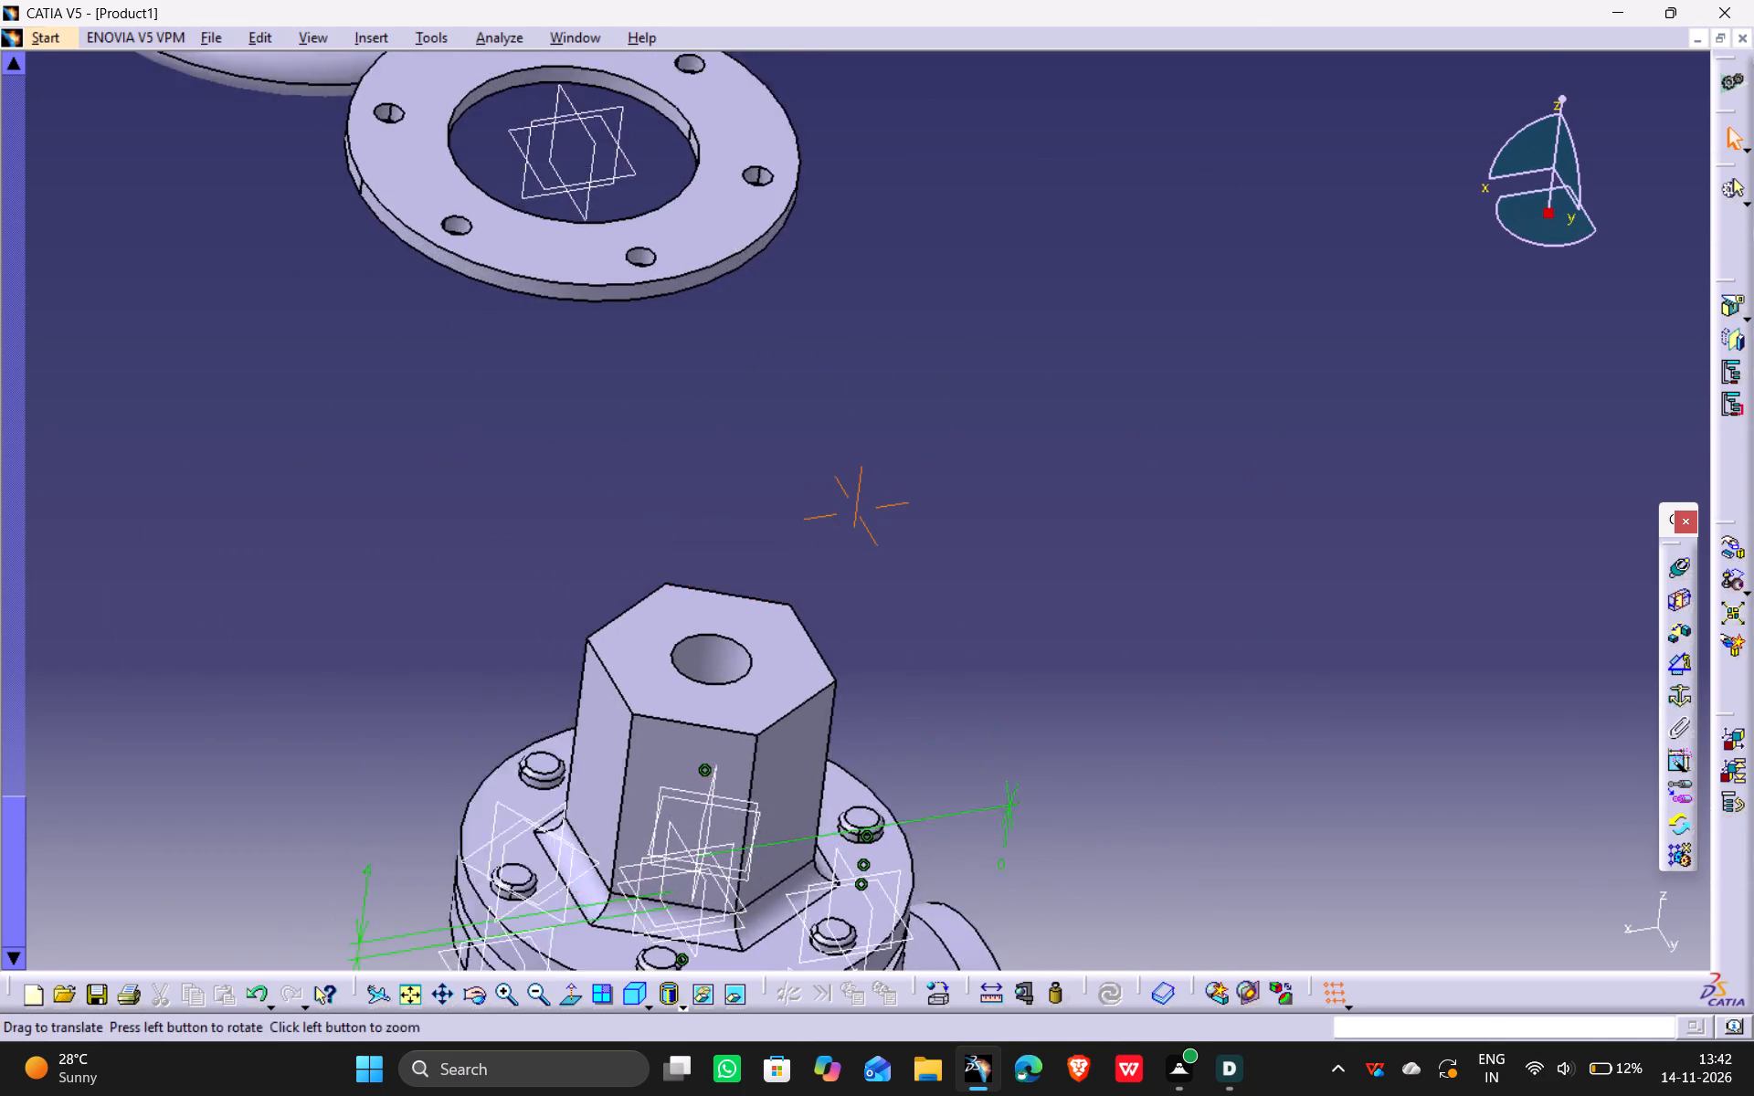
middle_click_drag(829, 395, 987, 700)
middle_click_drag(1022, 756, 1065, 821)
left_click(1678, 571)
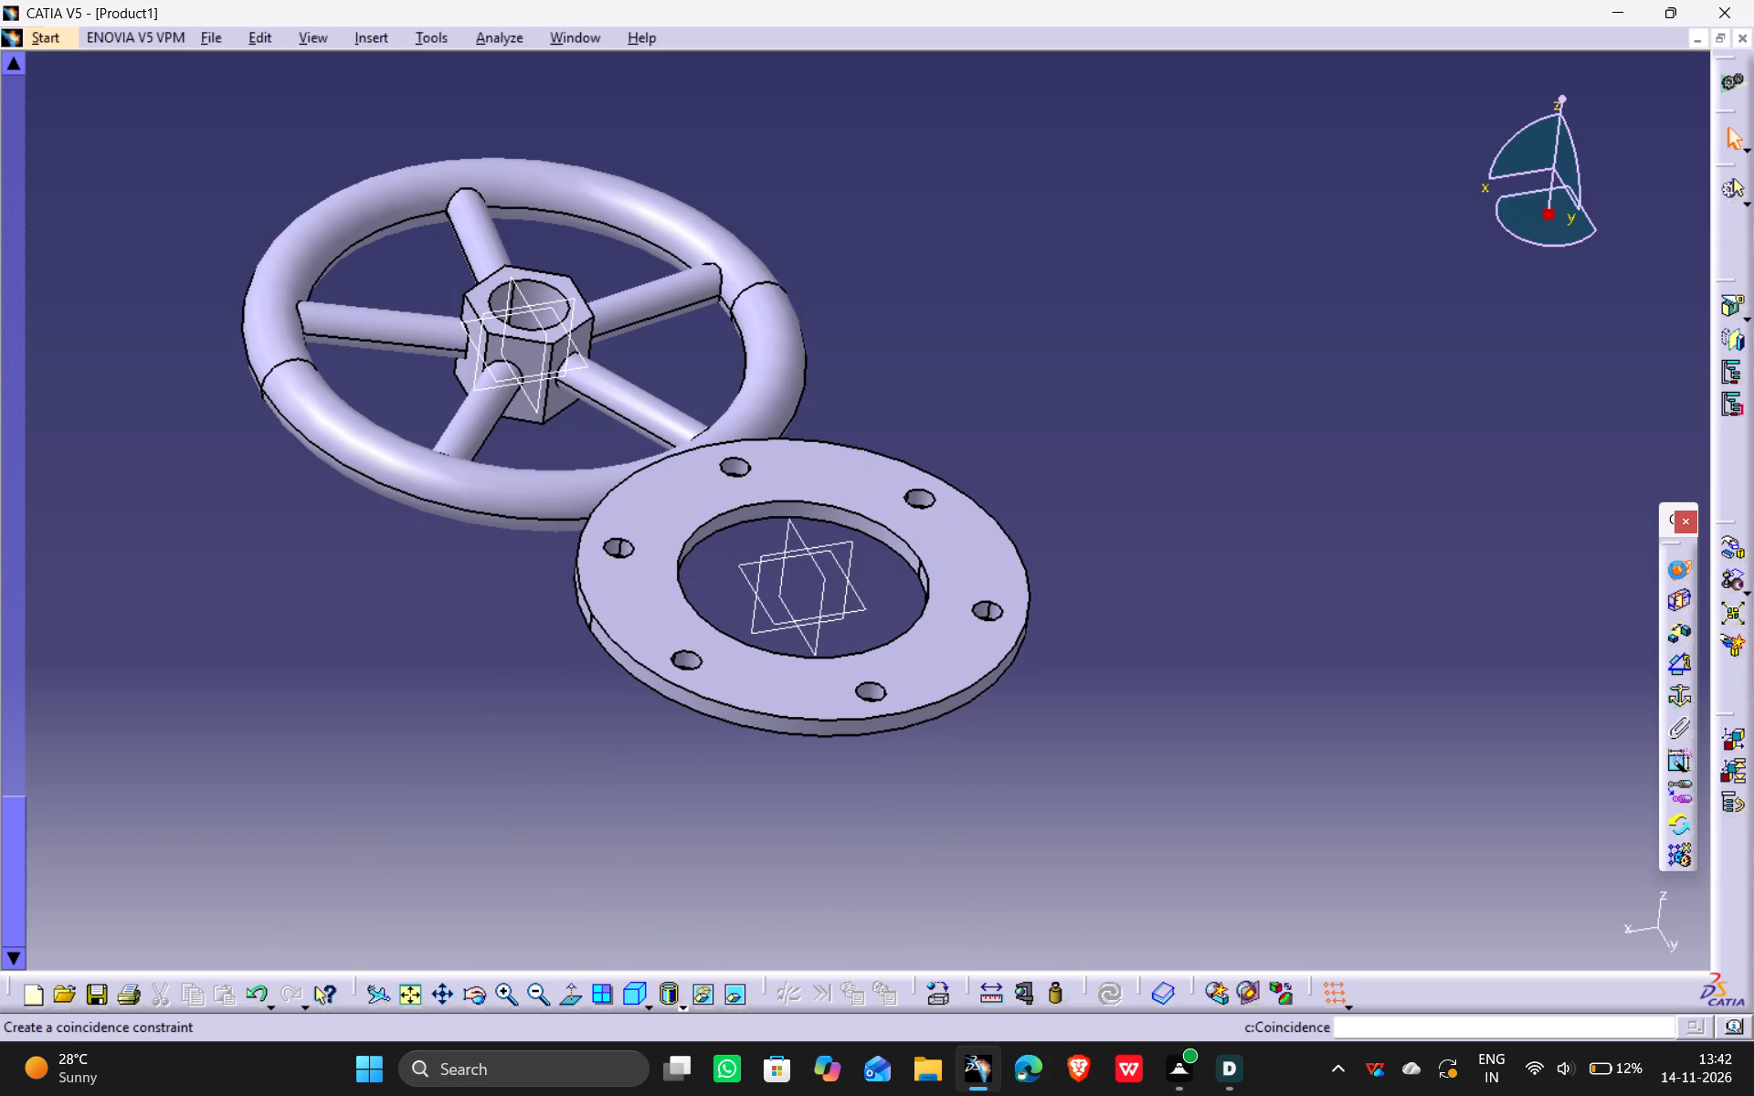
left_click(845, 523)
middle_click_drag(917, 473, 915, 551, "ctrl")
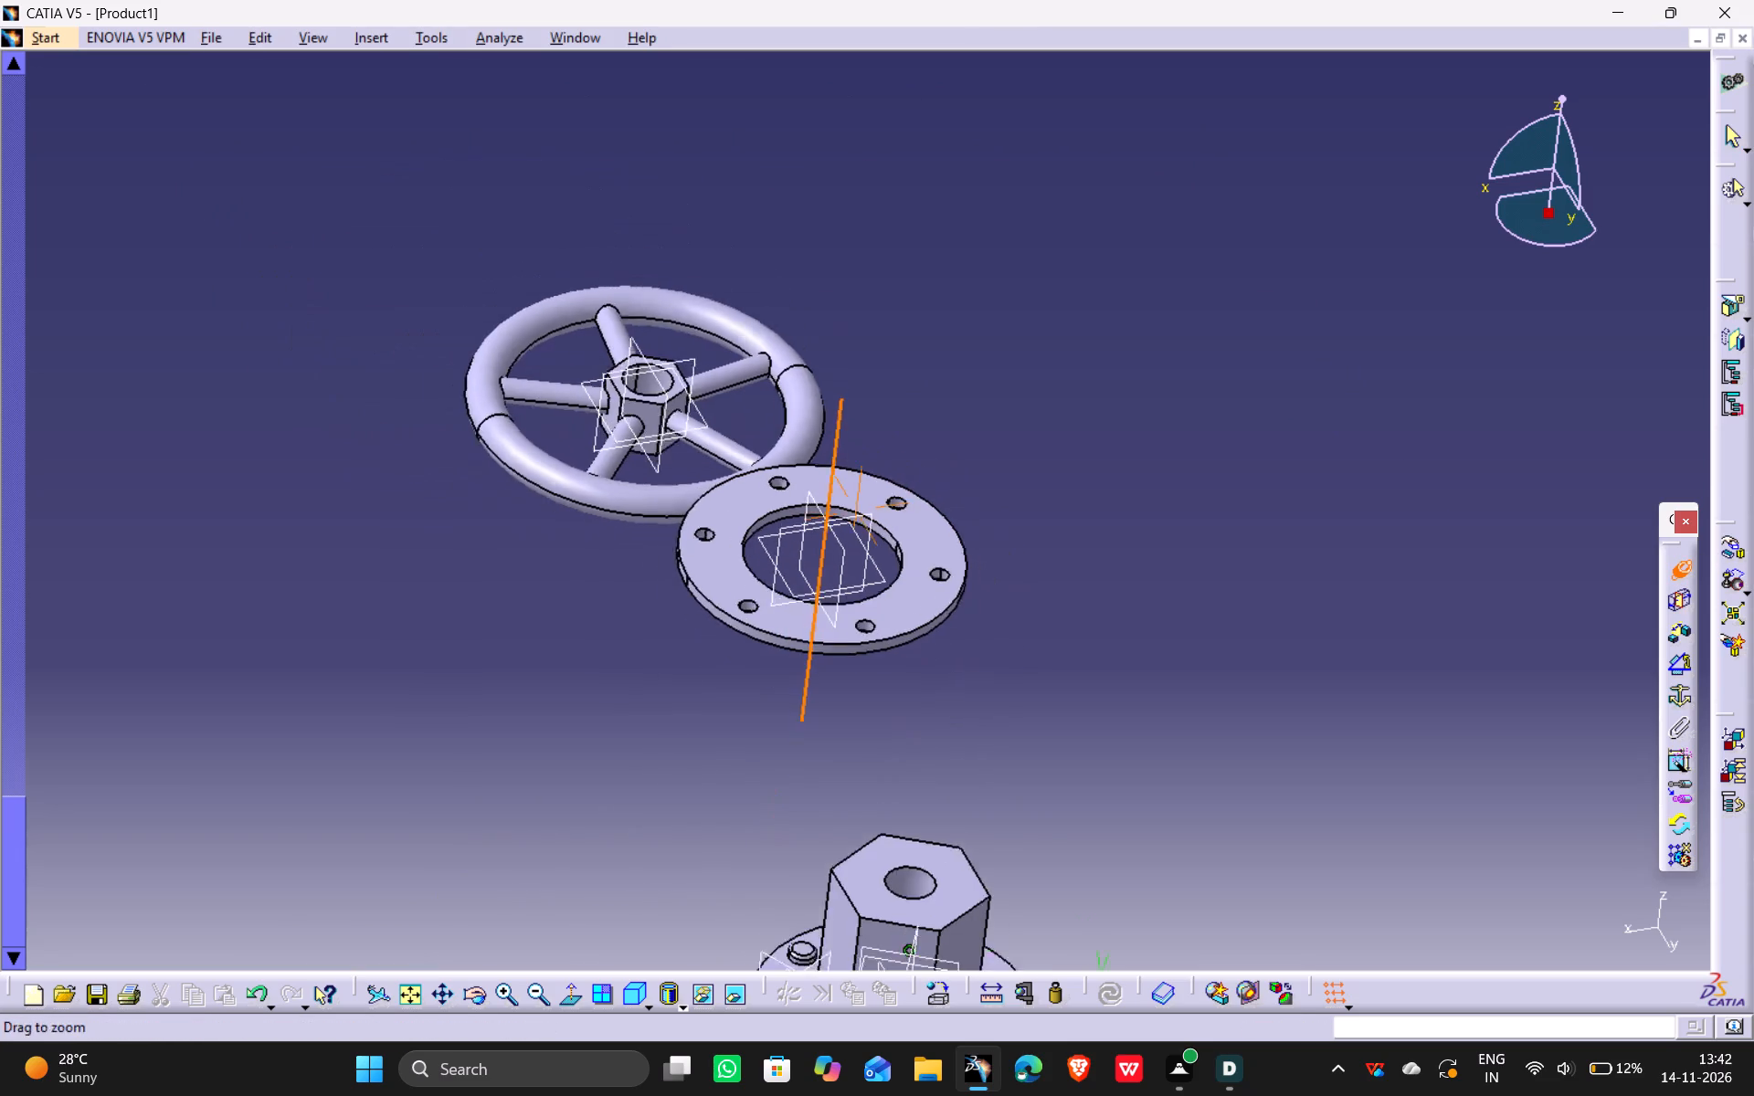
middle_click_drag(915, 551, 914, 561, "ctrl")
middle_click_drag(884, 806, 781, 458)
middle_click_drag(775, 684, 732, 490)
left_click_drag(775, 687, 732, 490)
scroll(775, 687, "down", 1)
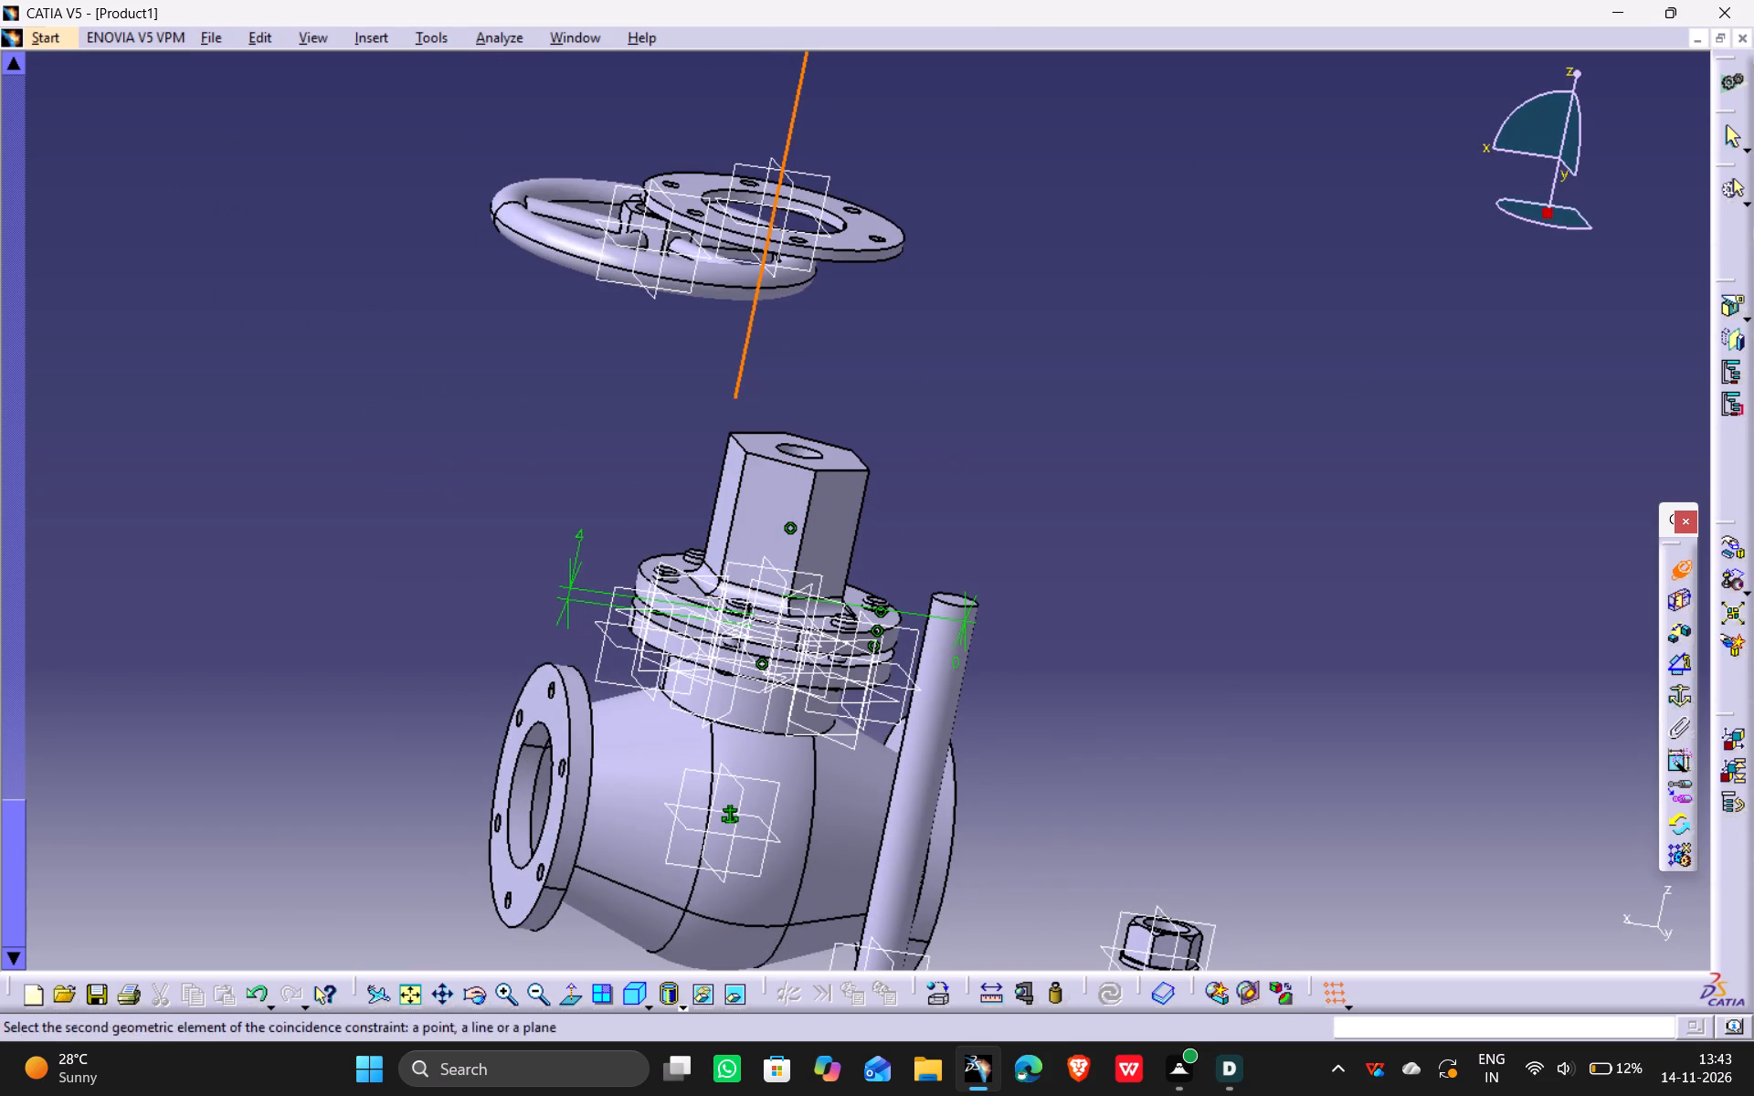
middle_click_drag(814, 385, 815, 505)
scroll(814, 385, "down", 2)
left_click_drag(819, 398, 818, 505)
left_click(808, 490)
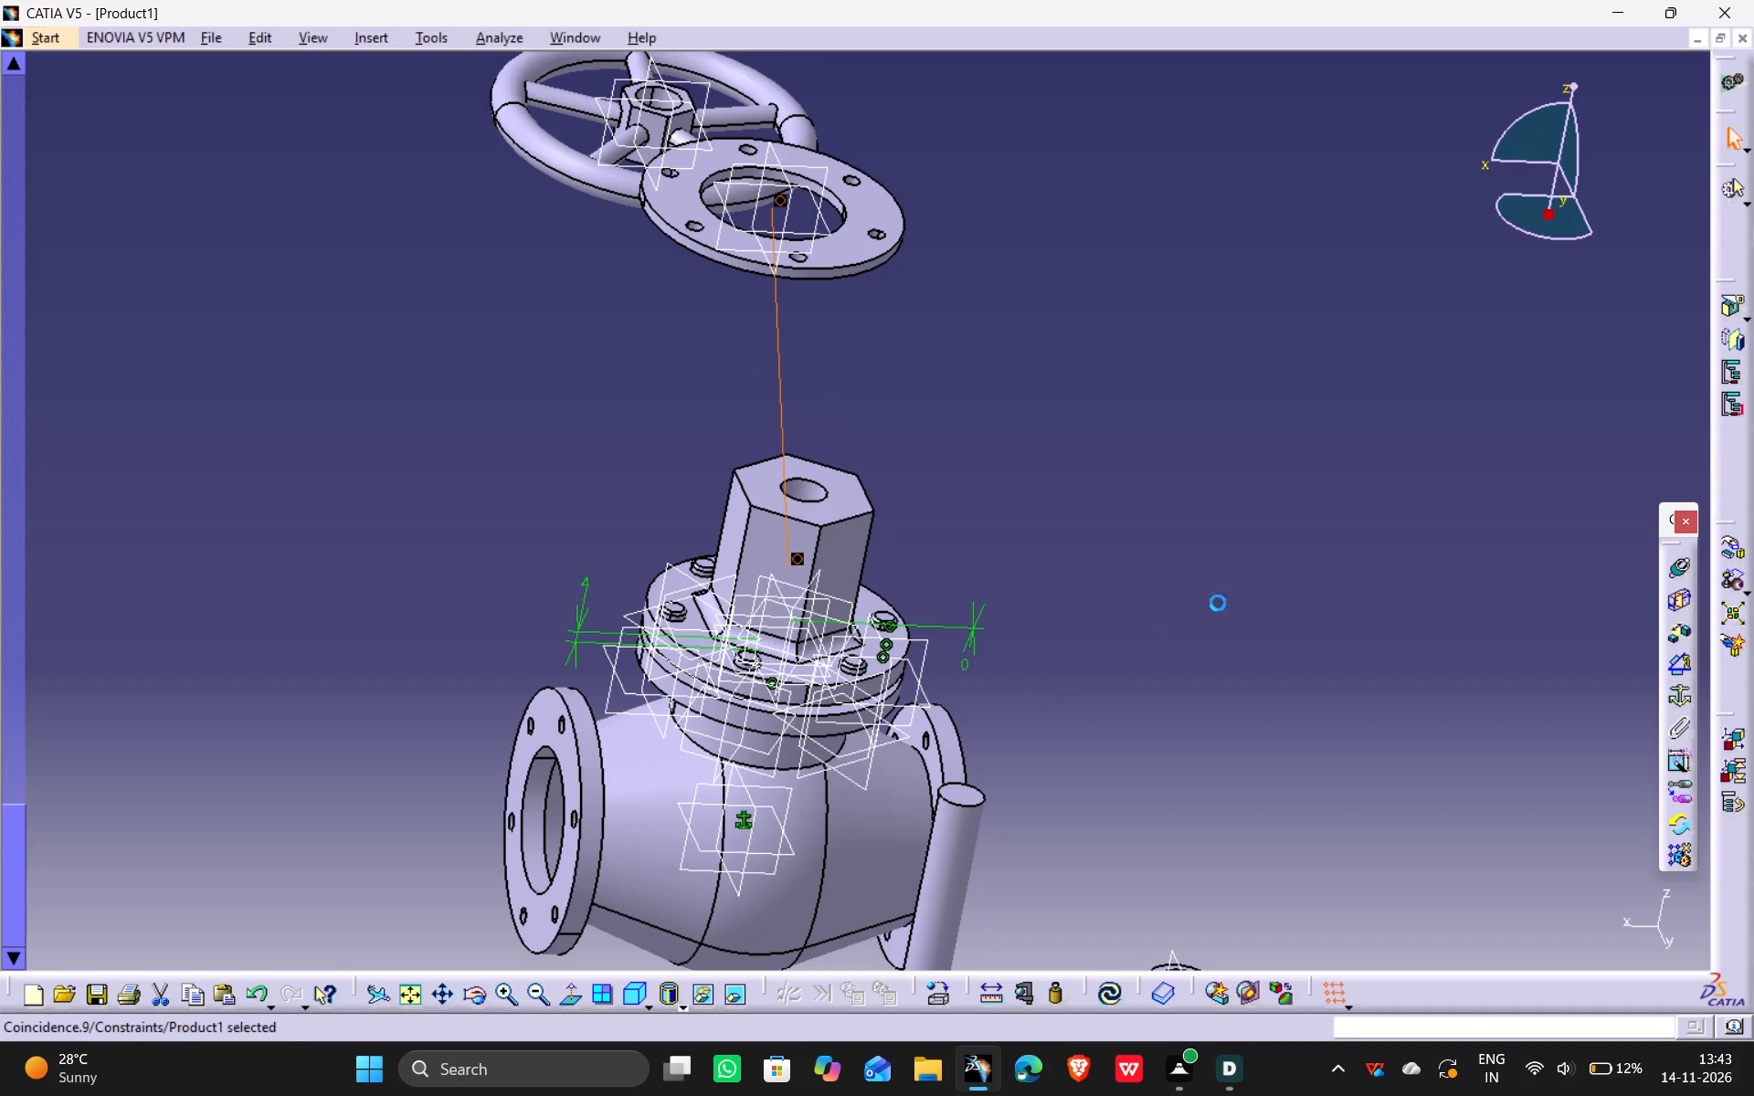
Add an offset constraint of 0 mm between the gasket ring's upper face and the bonnet flange's underside, keeping the orientation Opposite.
left_click(1683, 631)
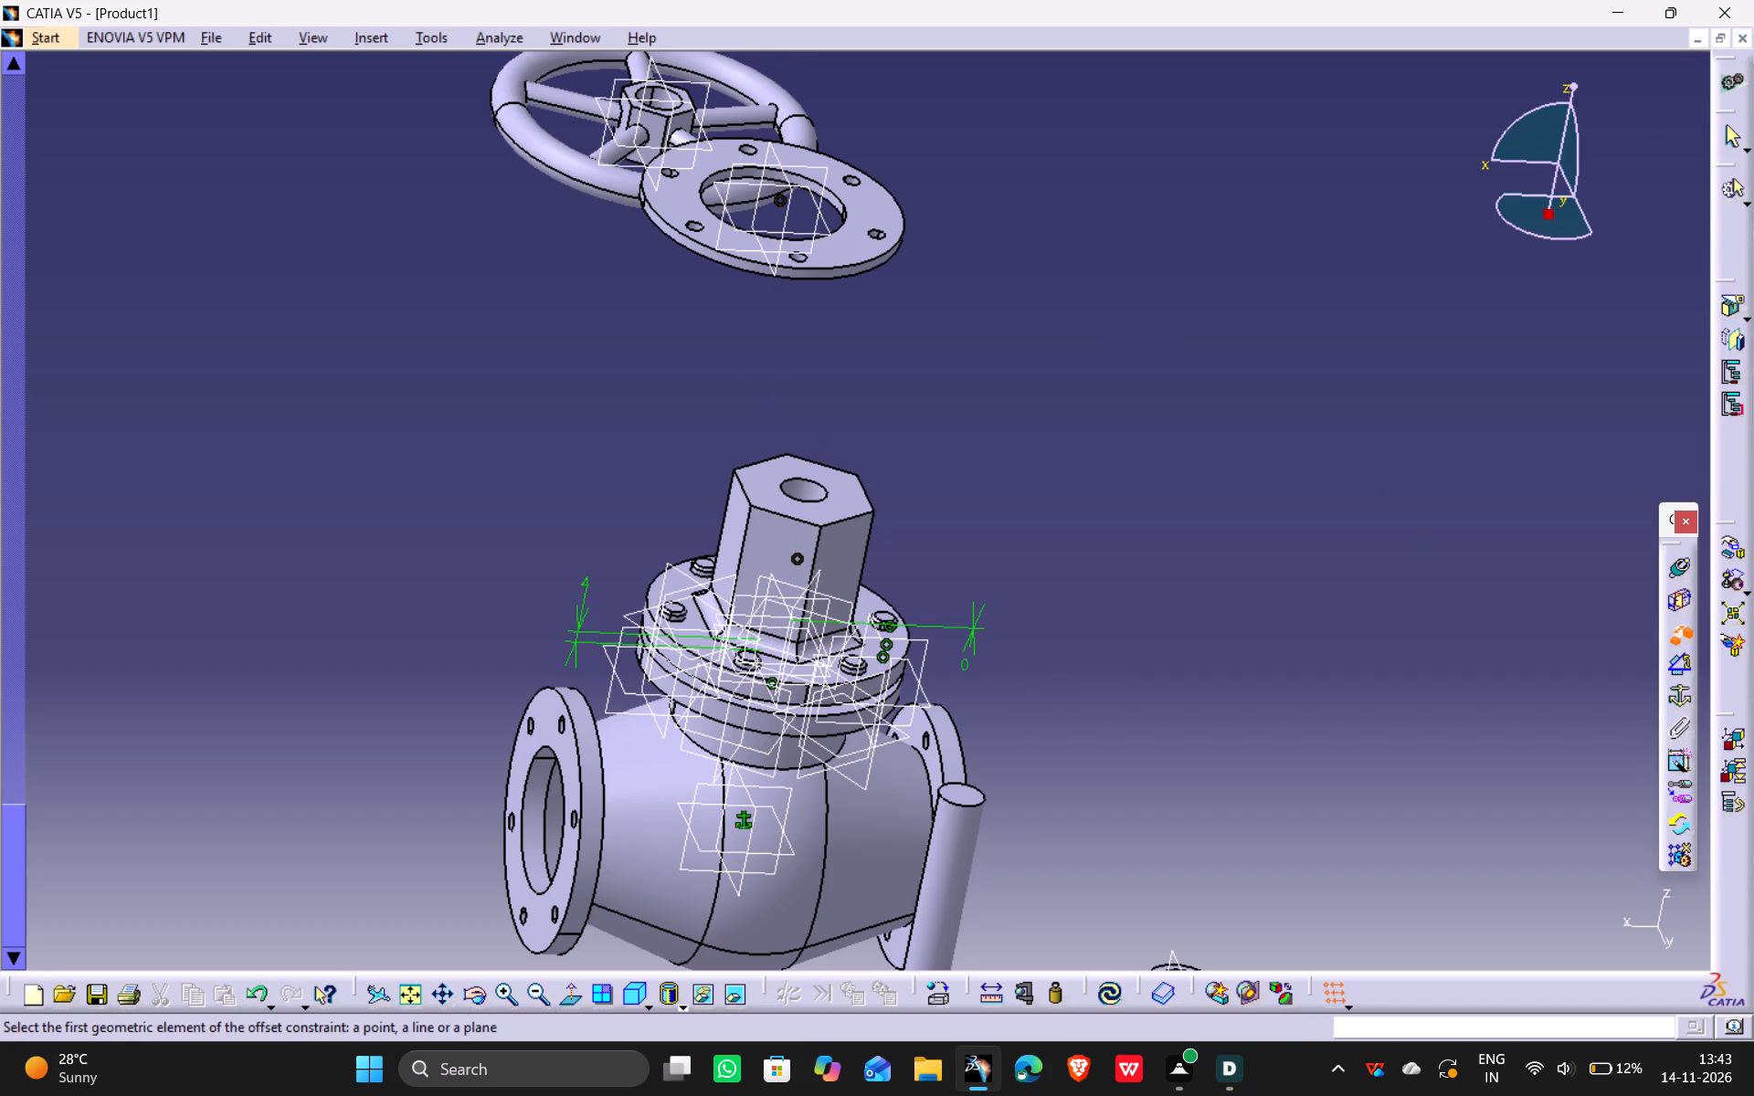
left_click(850, 247)
scroll(762, 914, "down", 2)
middle_click_drag(762, 914, 747, 833)
left_click_drag(749, 908, 747, 833)
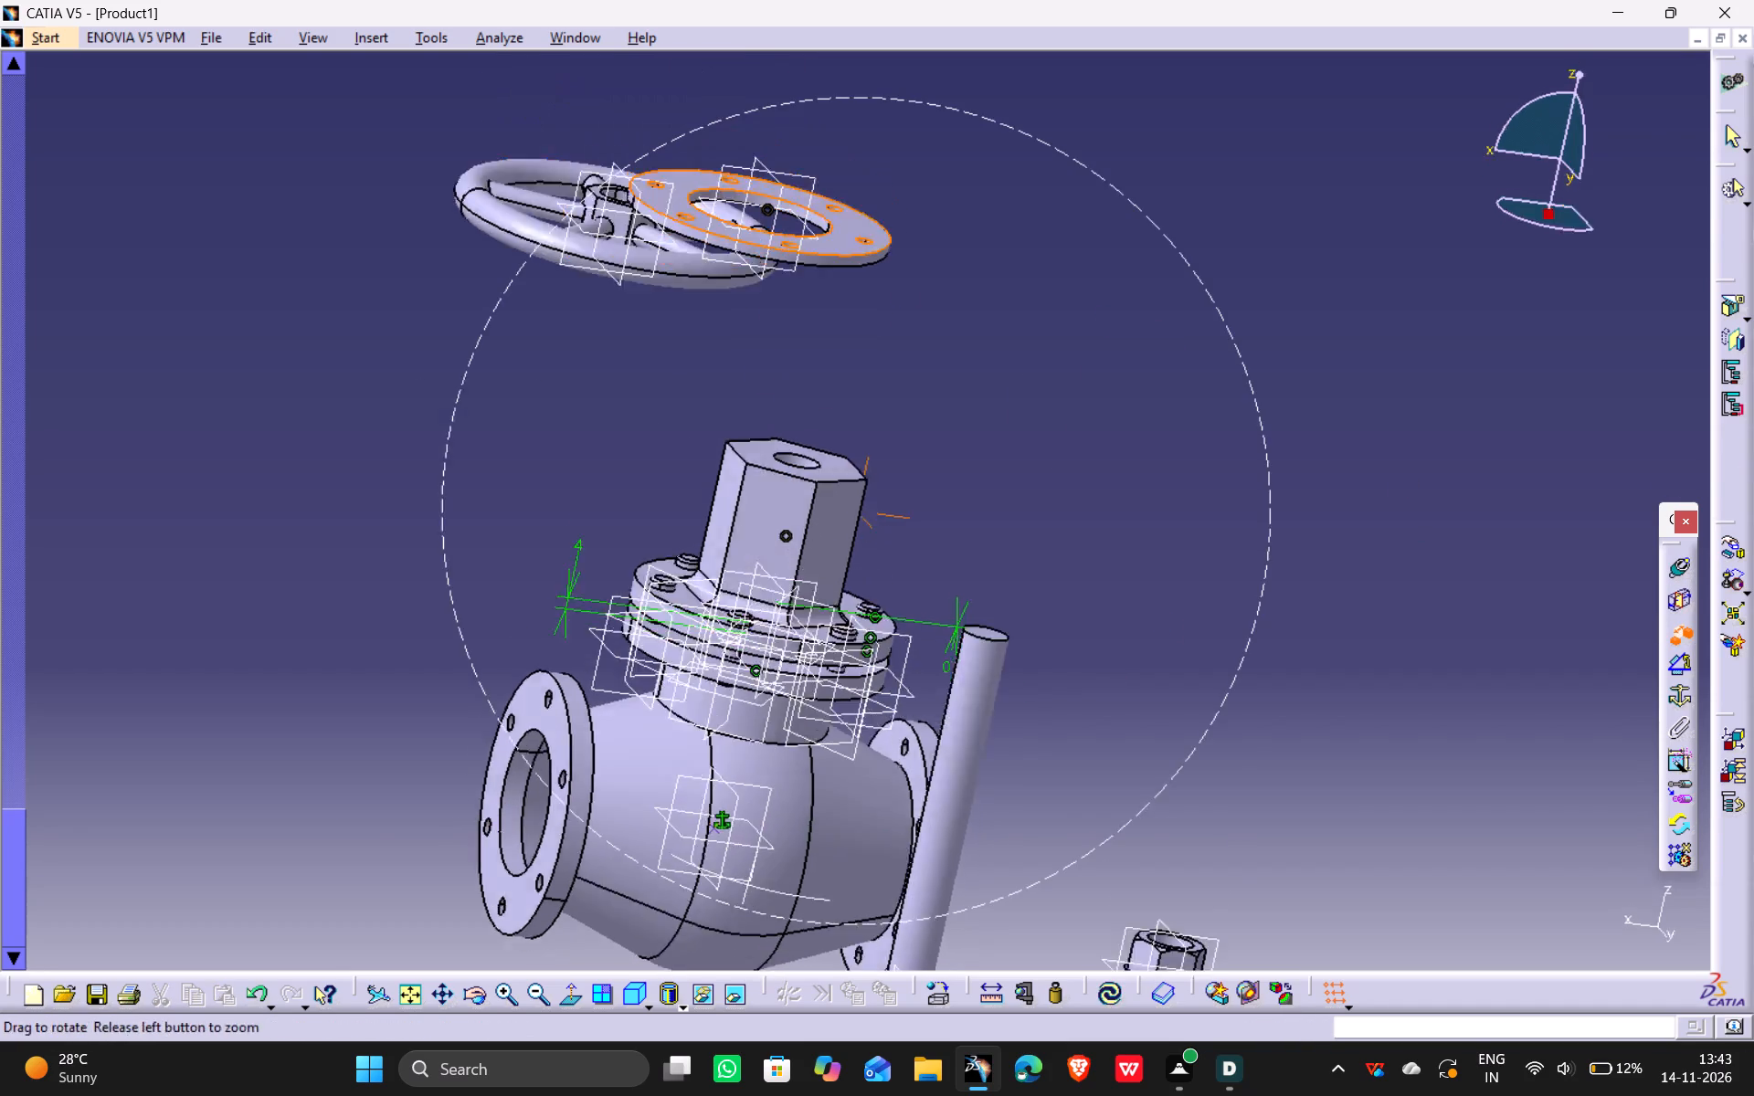
left_click_drag(747, 833, 774, 663)
middle_click_drag(747, 833, 775, 663)
middle_click_drag(815, 783, 825, 626, "ctrl")
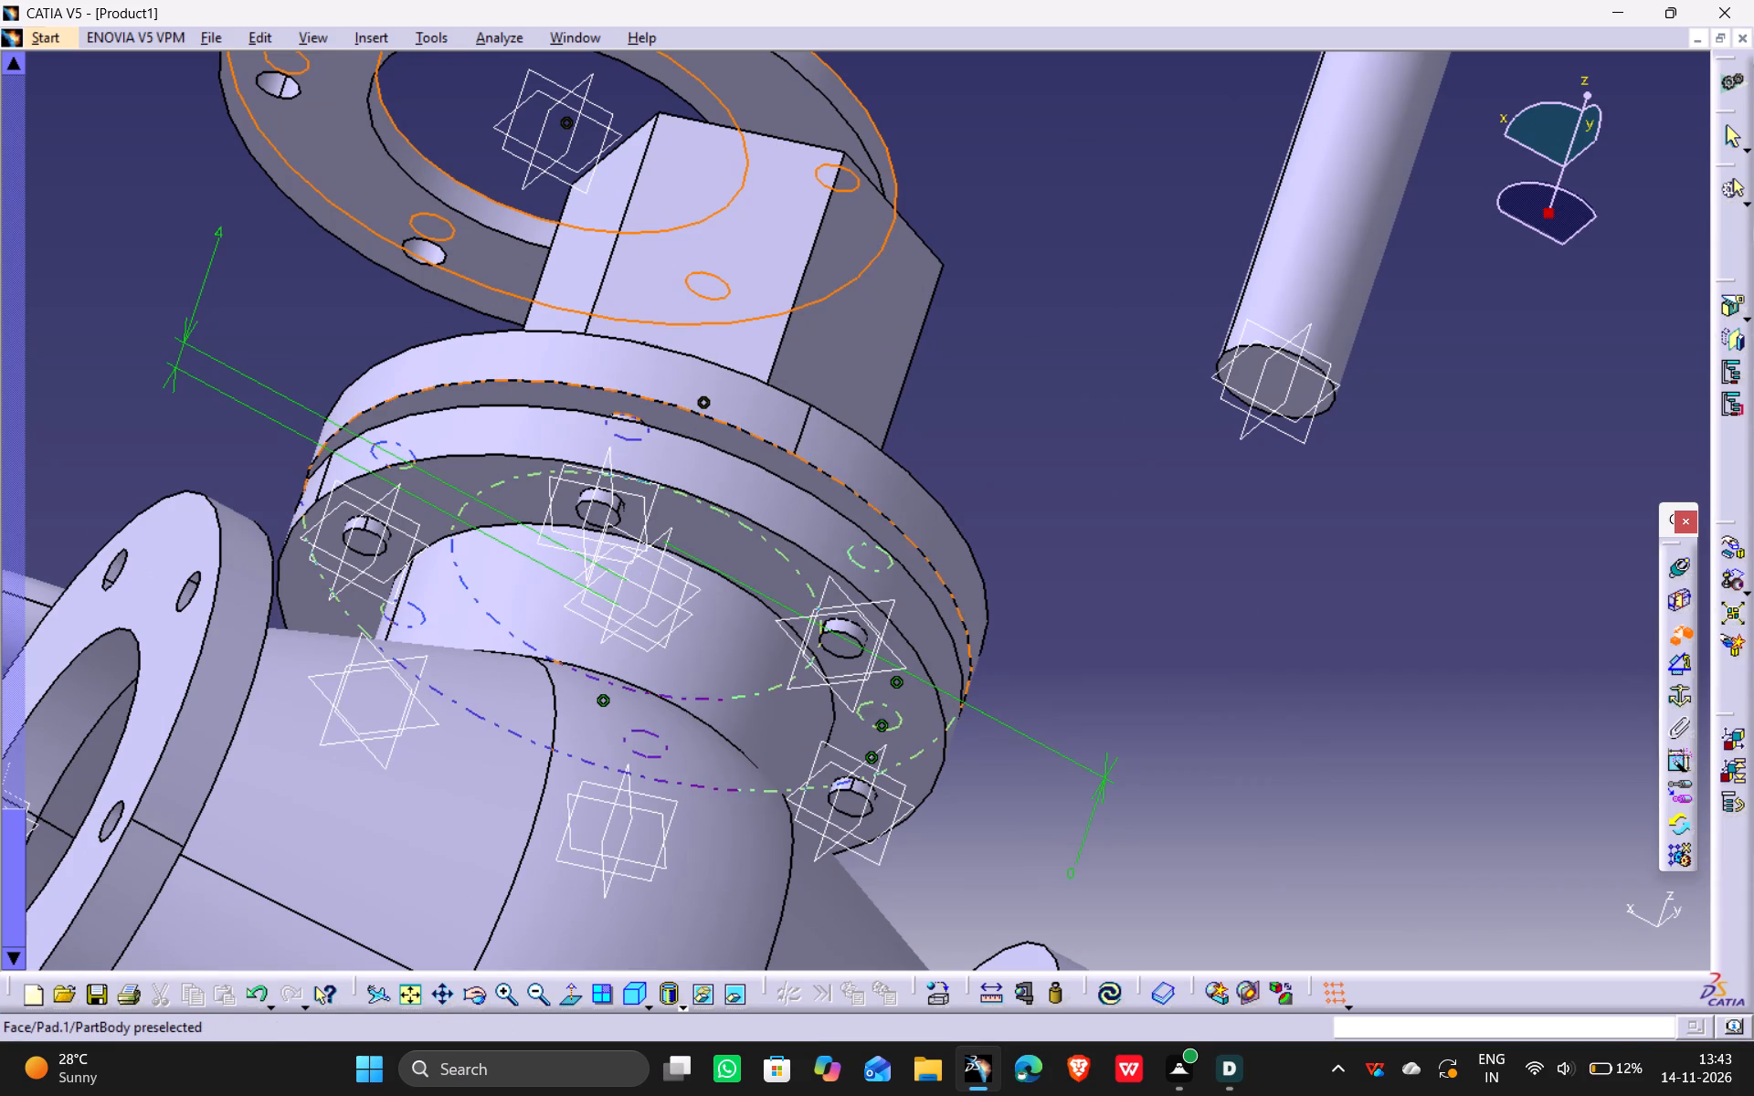
left_click(818, 482)
scroll(846, 193, "down", 2)
middle_click_drag(846, 193, 802, 422)
left_click_drag(847, 192, 804, 420)
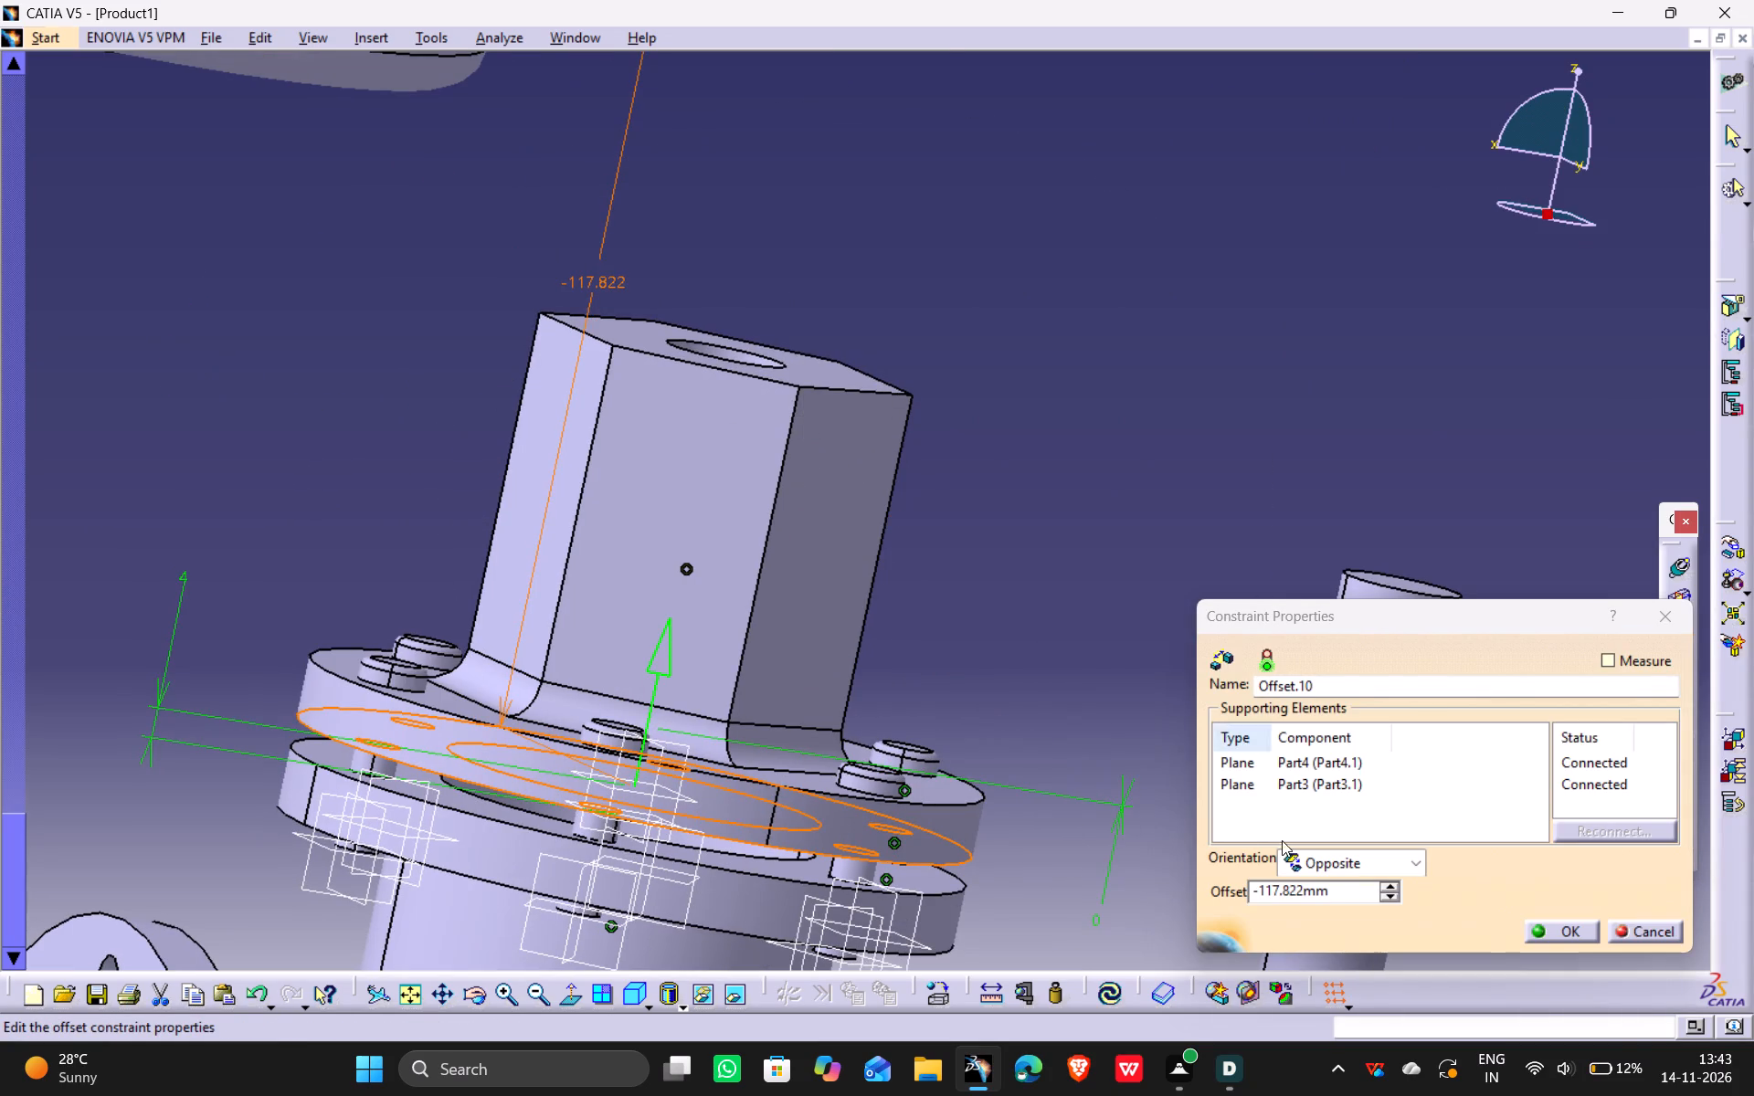
left_click_drag(1352, 888, 1131, 892)
key("0")
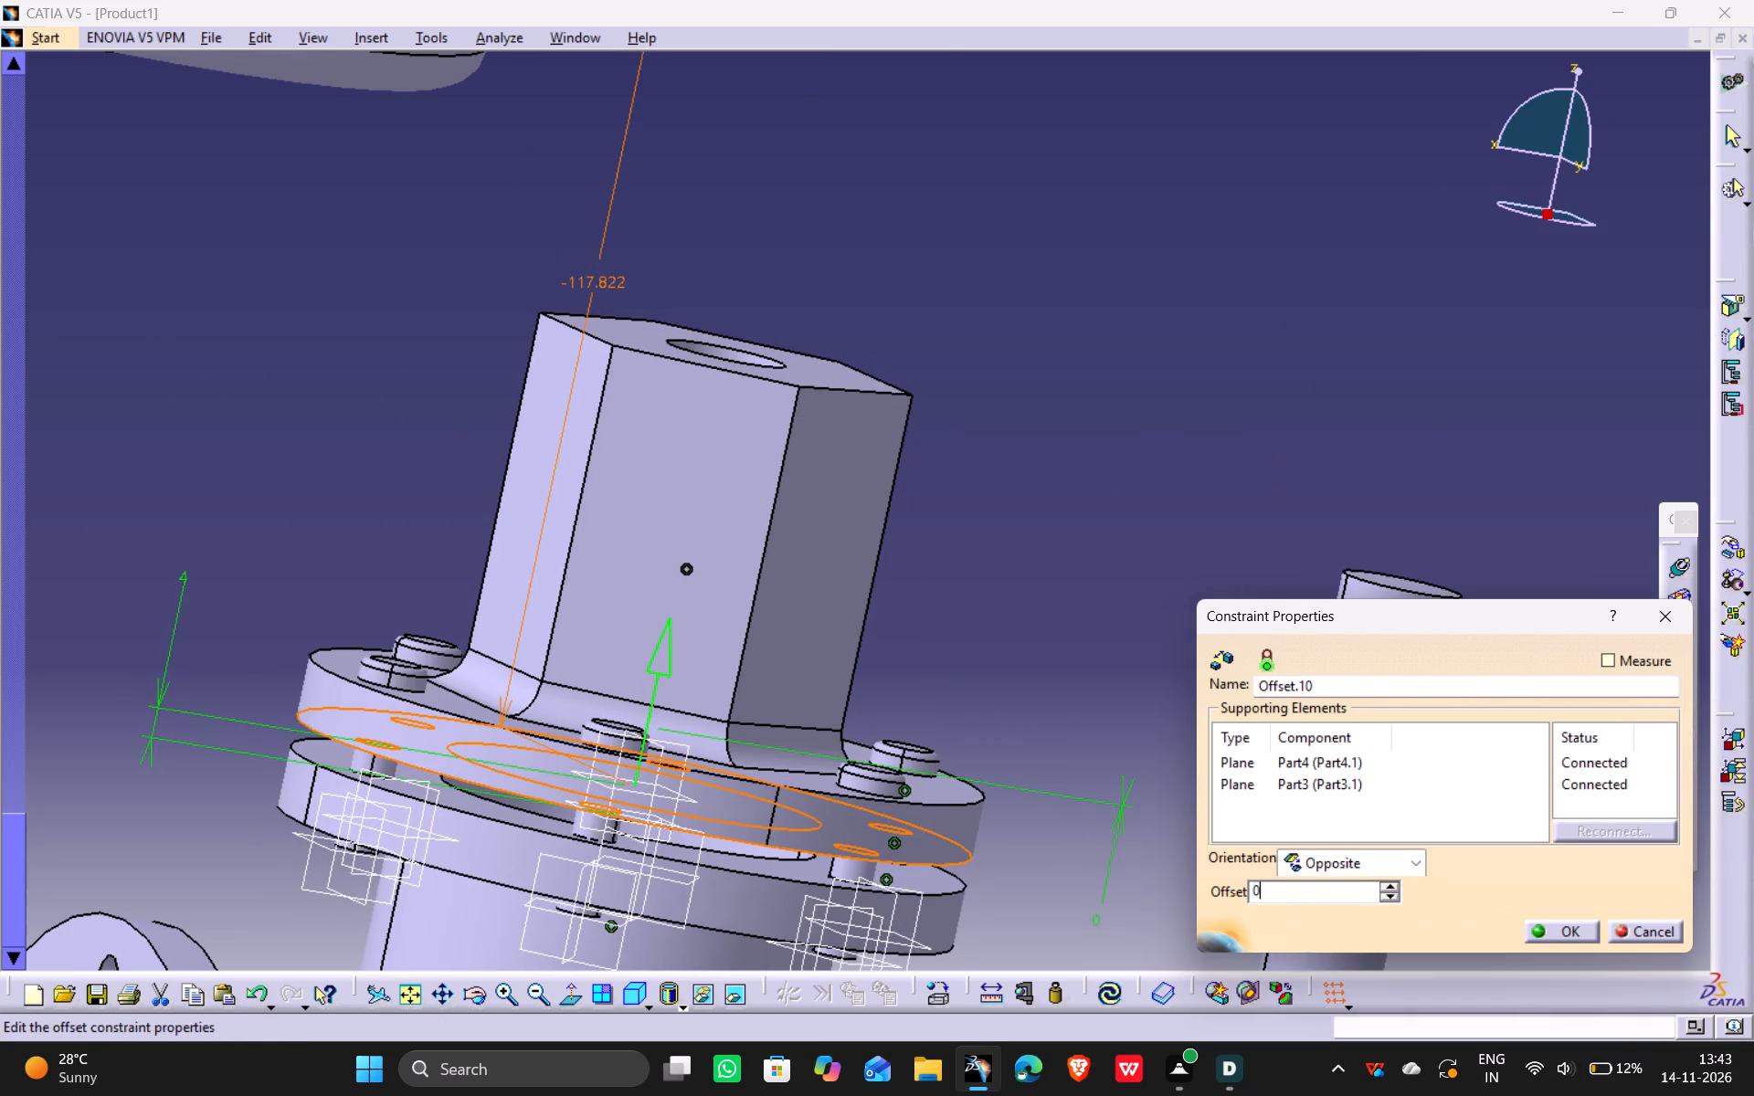
key("Return")
Add a coincidence constraint between the axis of one bonnet bolt and the axis of a gasket ring bolt hole, and update the assembly.
left_click_drag(1685, 564, 1664, 574)
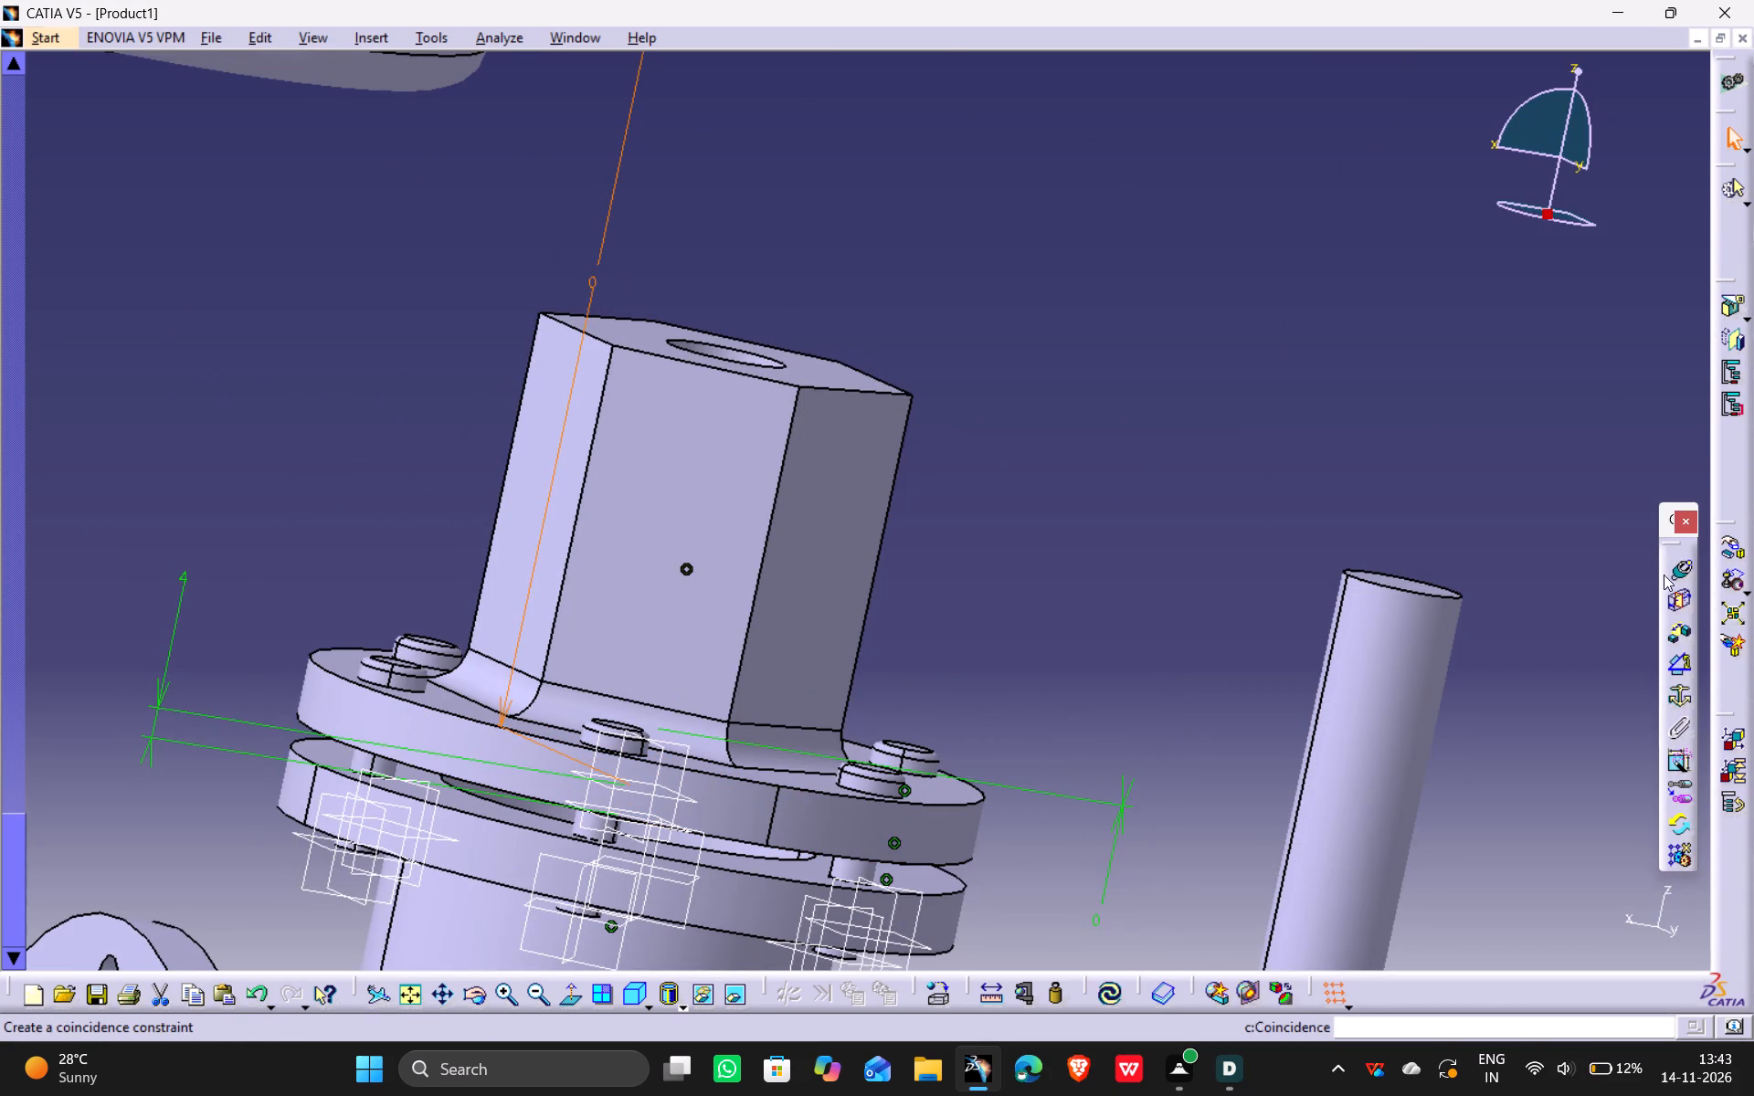
left_click_drag(1664, 574, 1651, 577)
middle_click_drag(639, 168, 614, 340)
scroll(639, 168, "down", 2)
left_click_drag(639, 168, 629, 344)
scroll(651, 273, "down", 1)
middle_click_drag(808, 425, 686, 196)
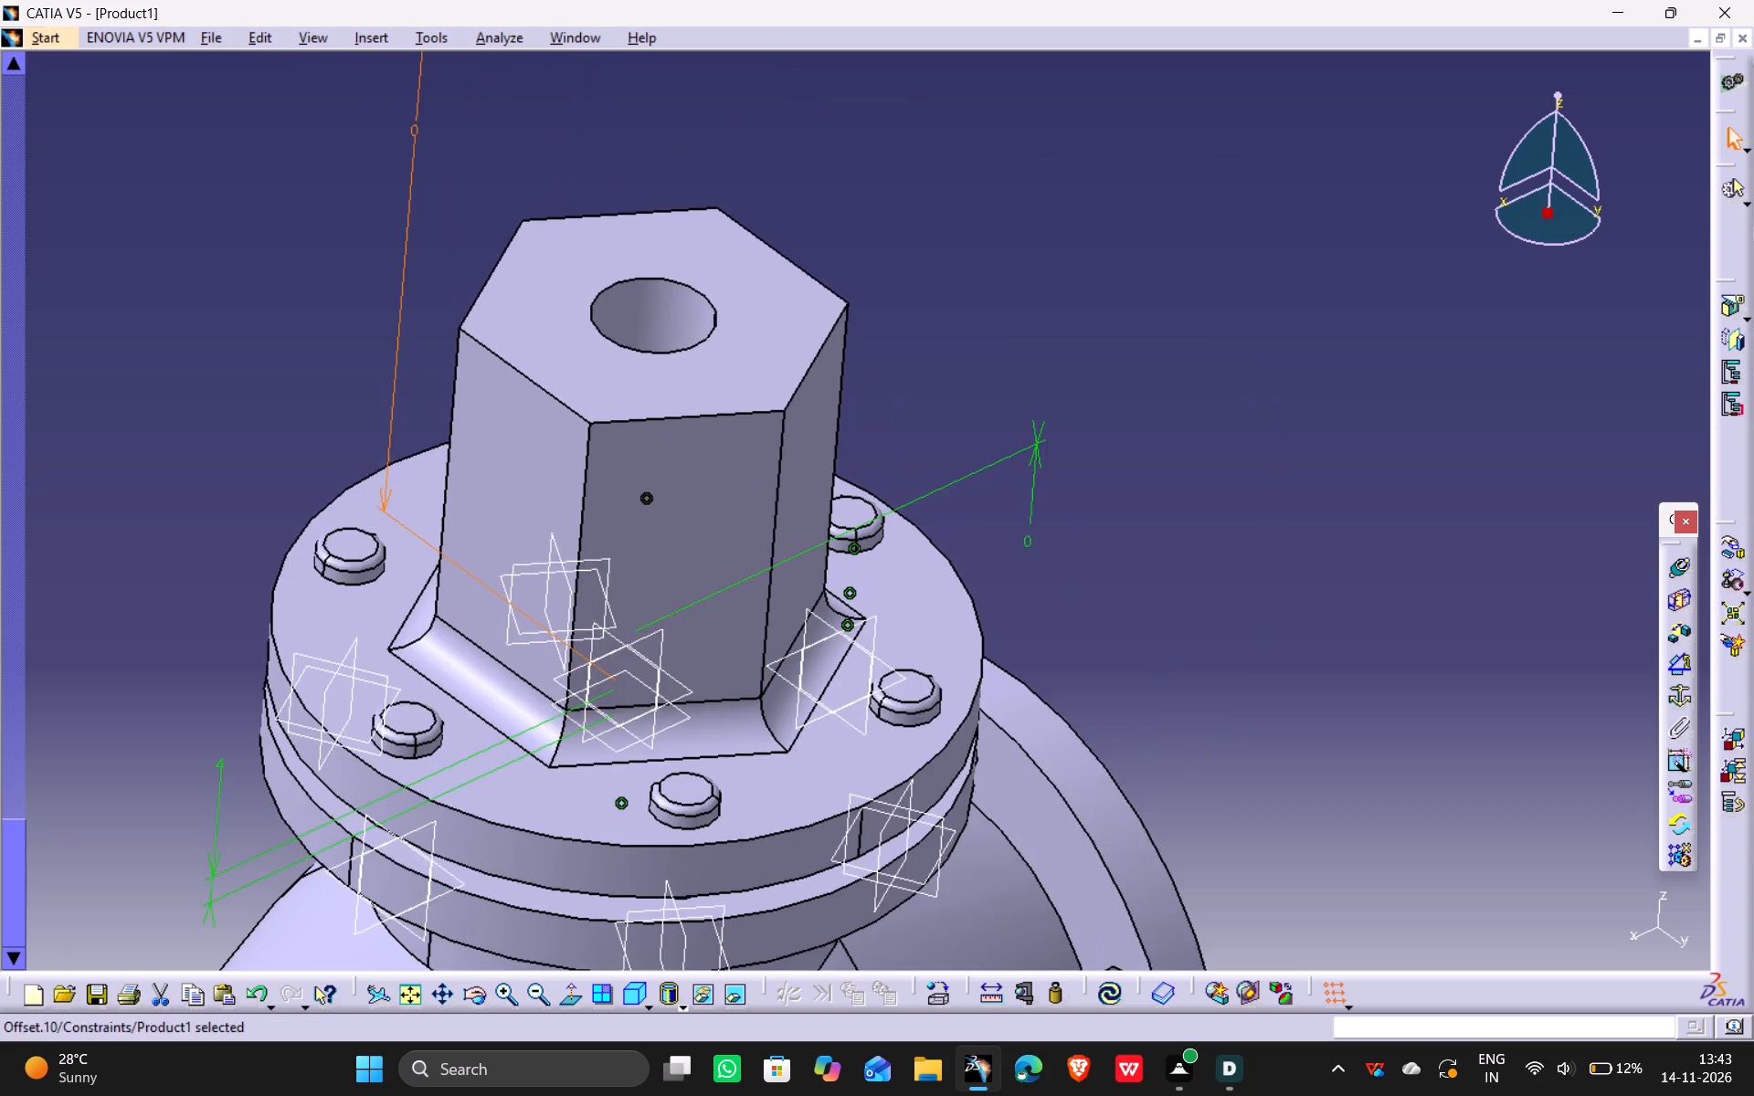
middle_click_drag(713, 181, 724, 220, "ctrl")
left_click(1664, 565)
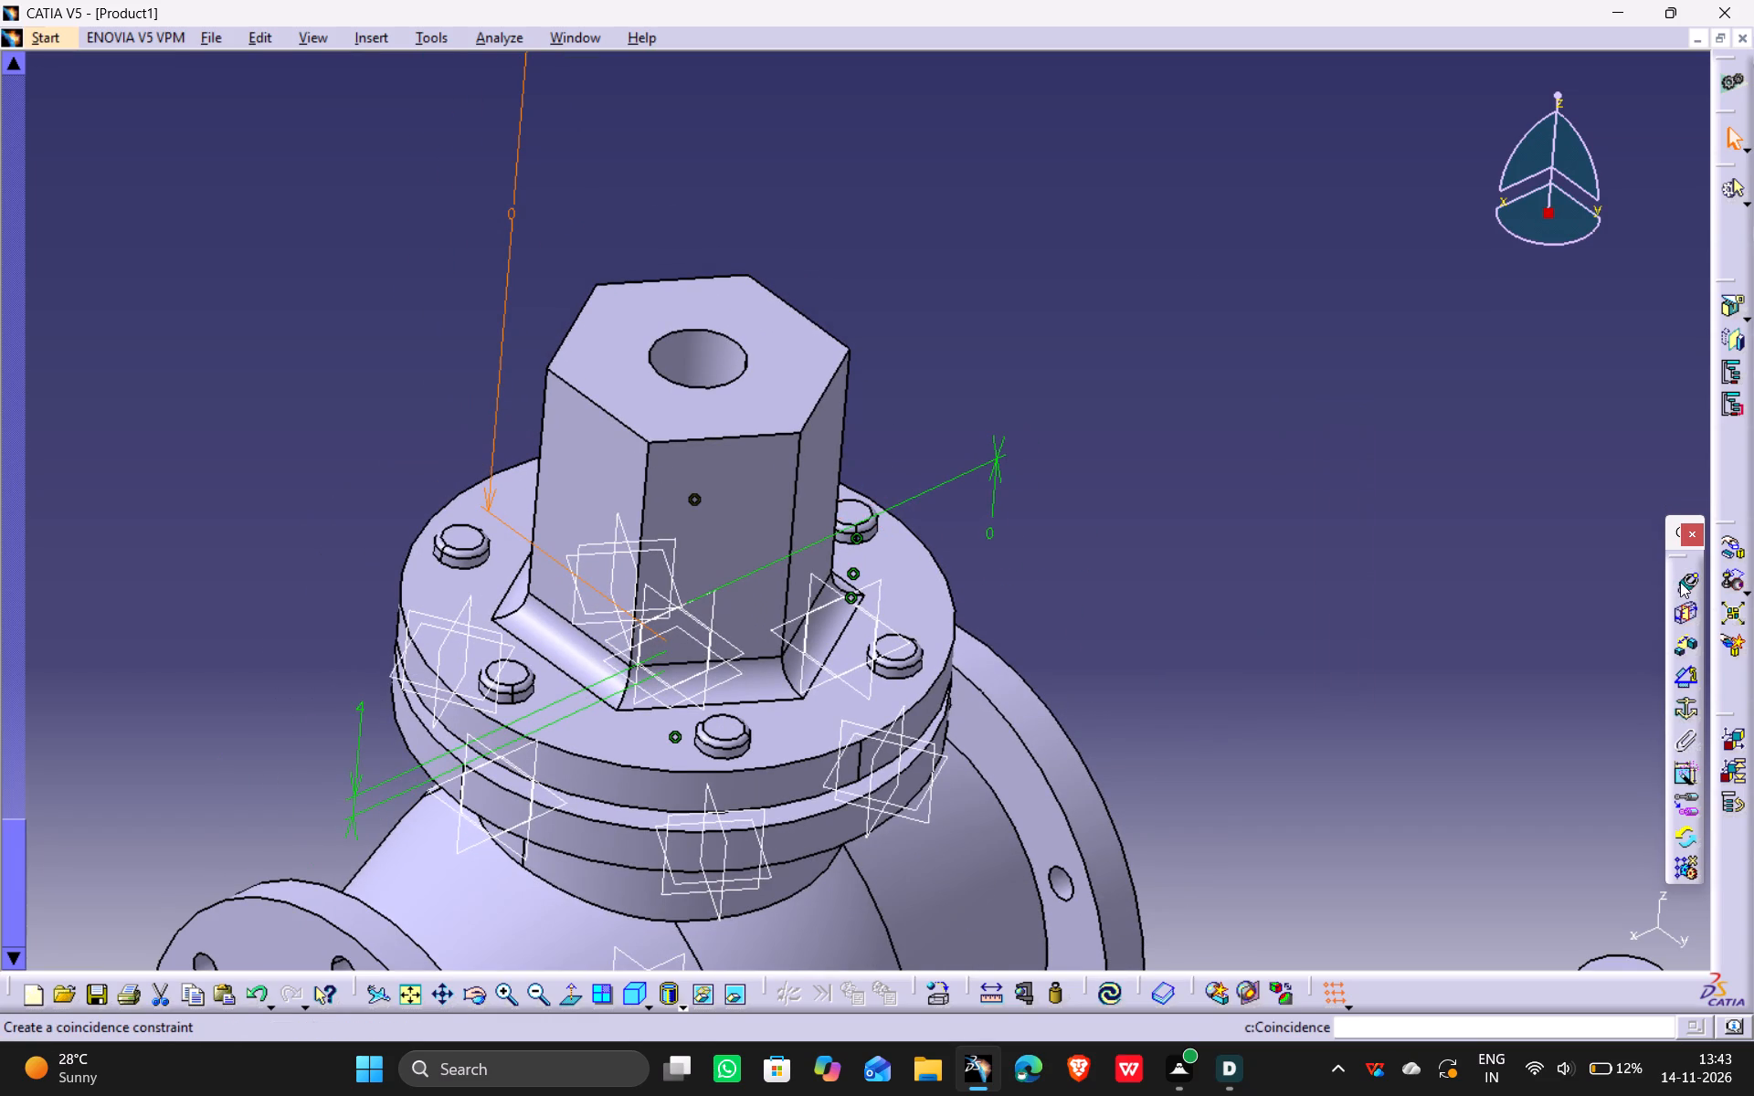
left_click(1687, 586)
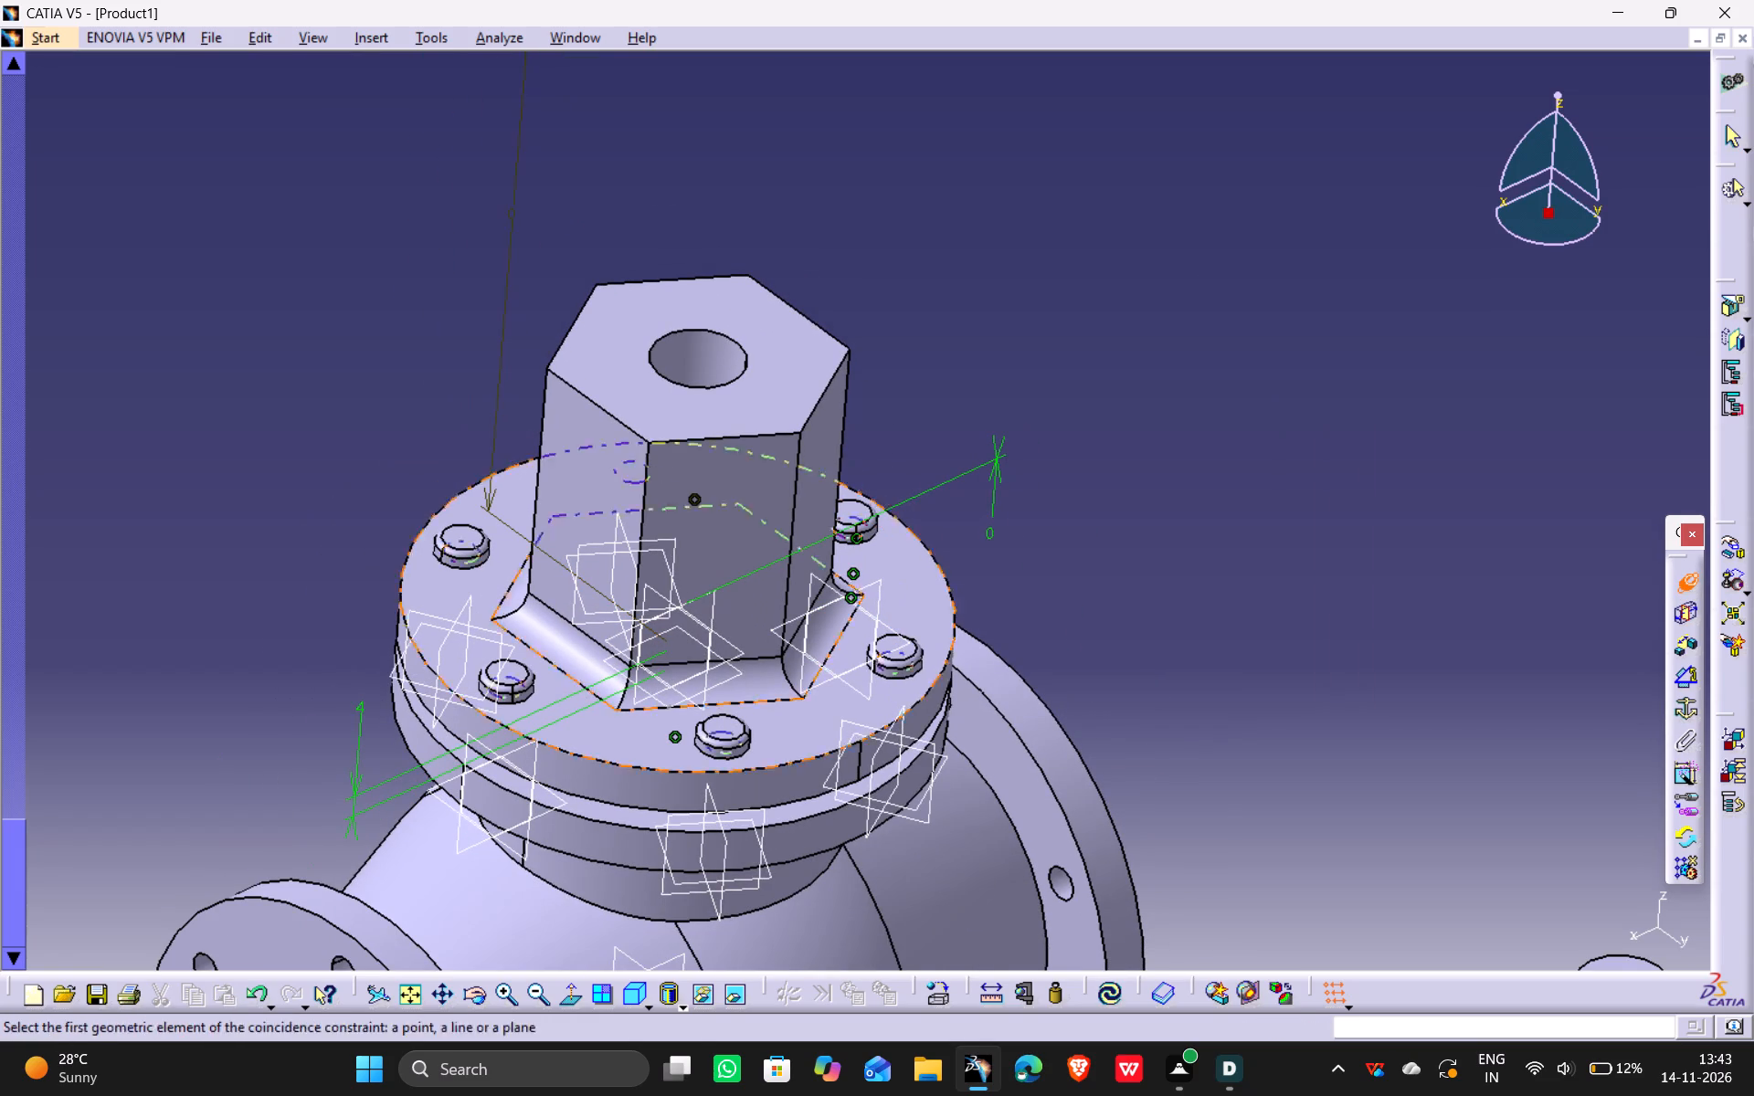
middle_click_drag(645, 818, 438, 585)
left_click_drag(631, 811, 438, 585)
scroll(629, 807, "down", 1)
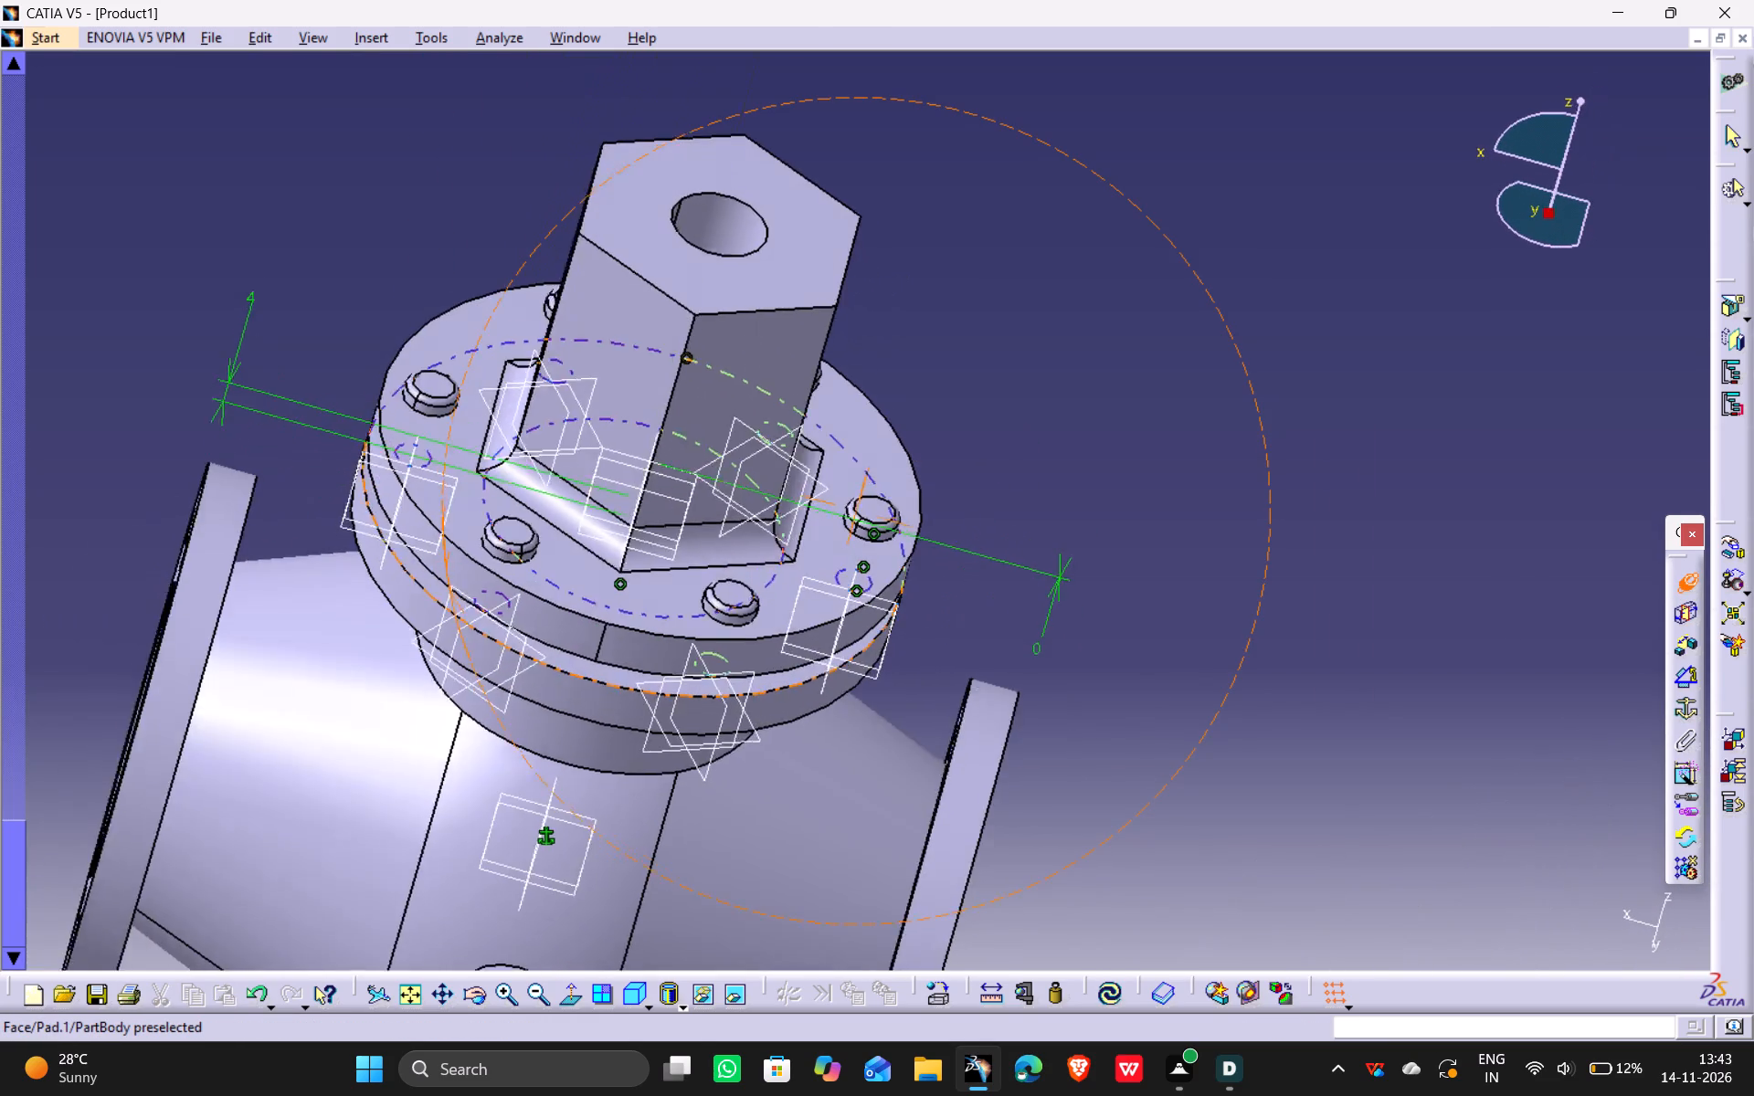
left_click_drag(438, 585, 423, 569)
middle_click_drag(438, 585, 423, 569)
scroll(560, 883, "down", 2)
middle_click_drag(559, 881, 586, 623)
left_click_drag(556, 879, 586, 623)
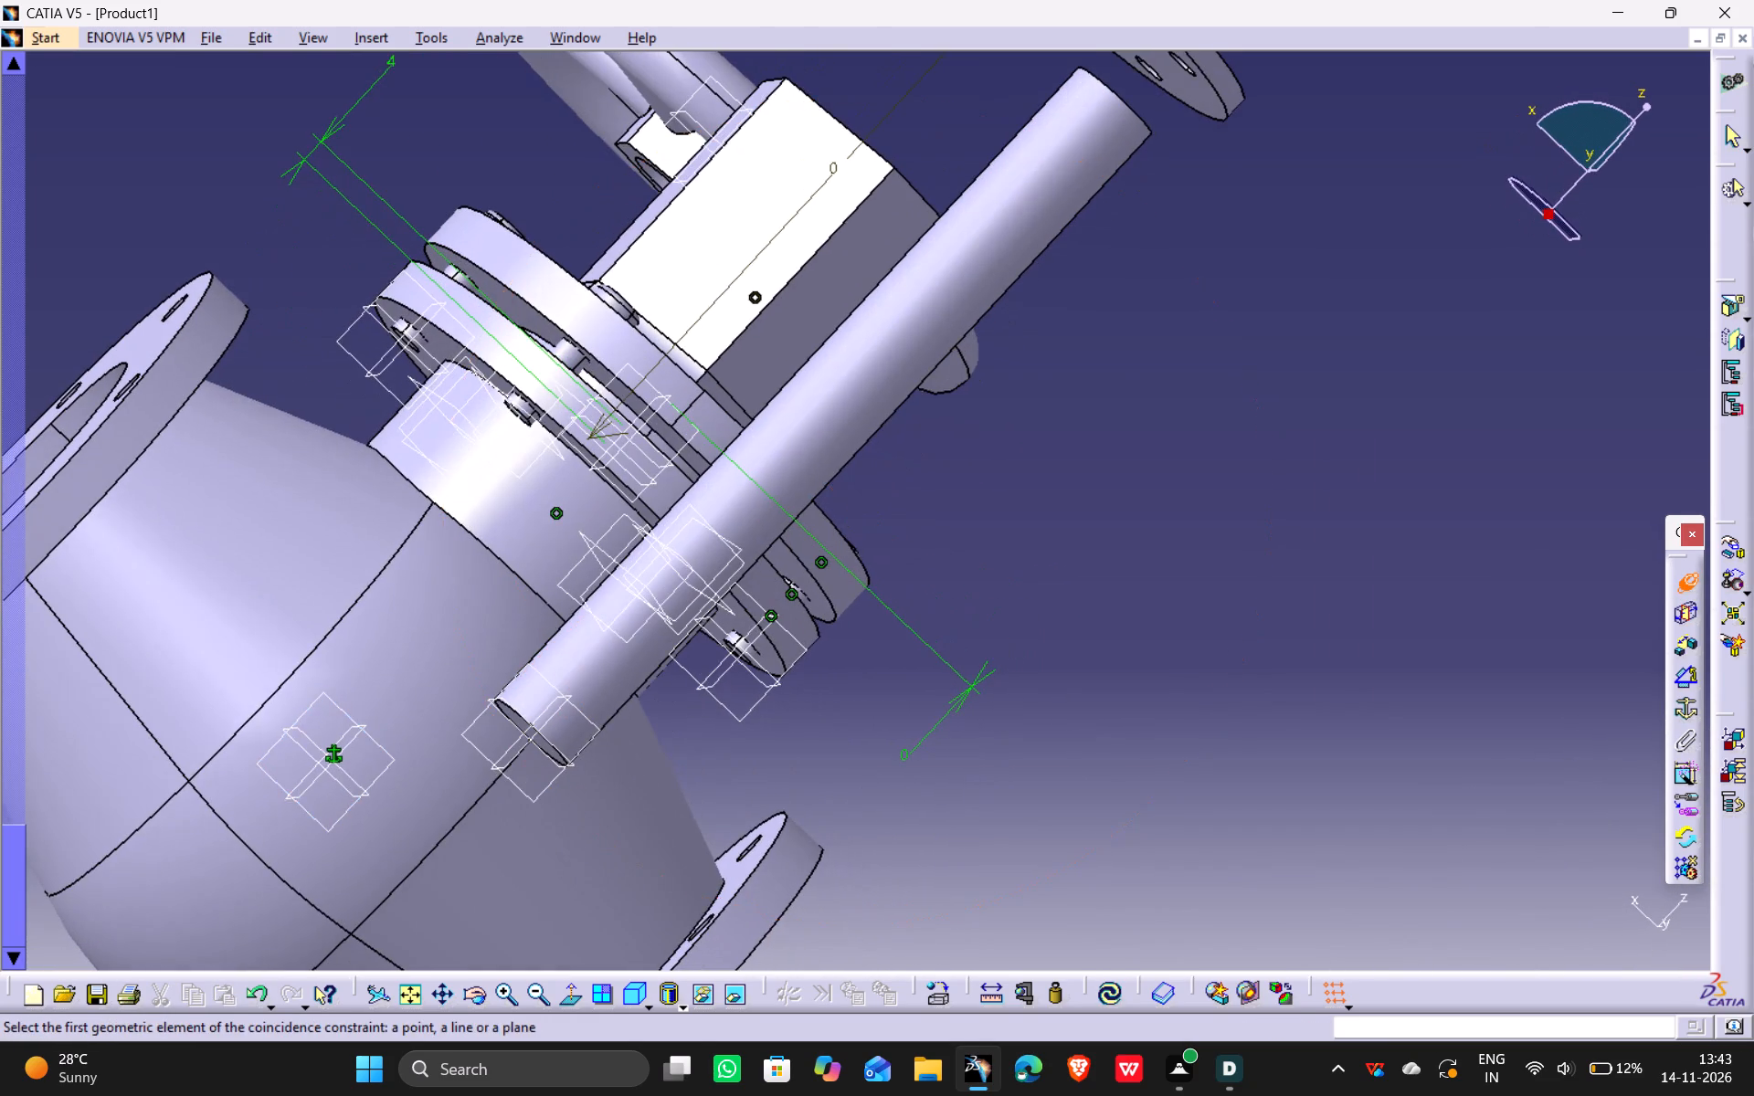
scroll(946, 412, "down", 2)
middle_click_drag(946, 412, 848, 409)
left_click_drag(946, 410, 850, 410)
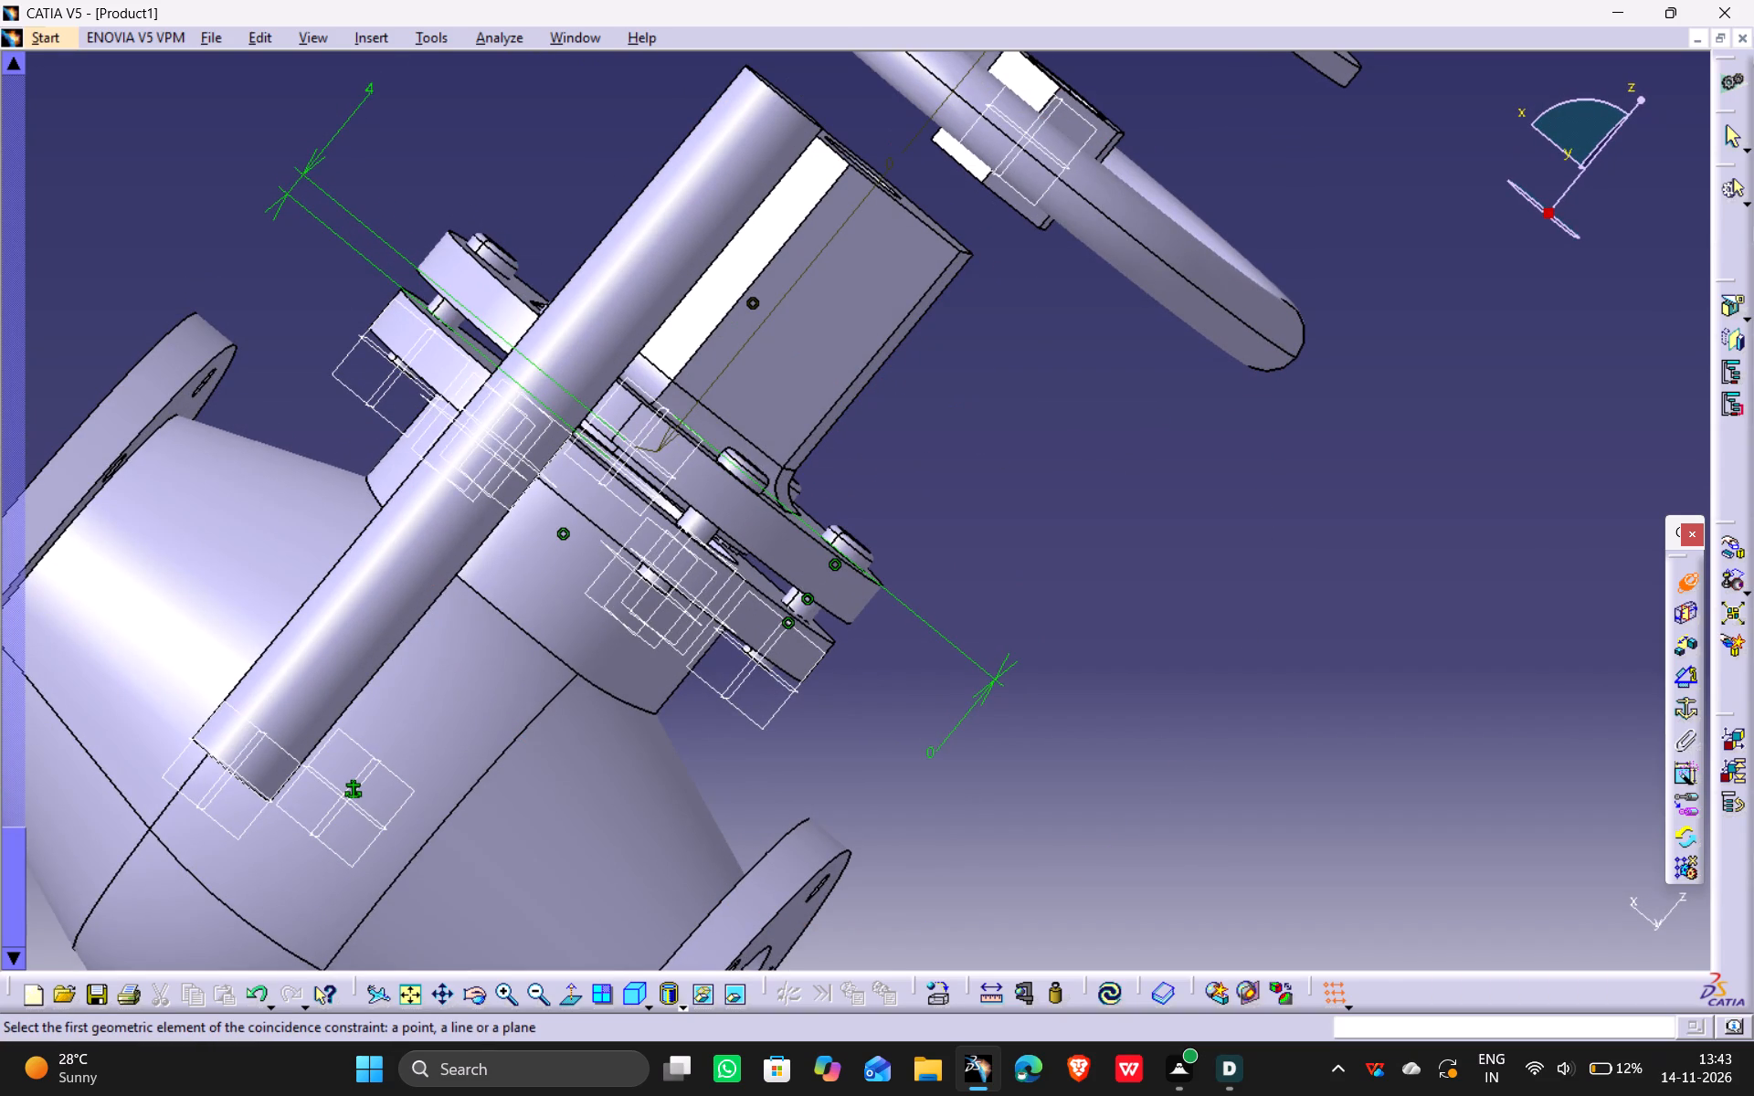
left_click(803, 610)
scroll(867, 219, "down", 1)
middle_click_drag(961, 188, 945, 353, "ctrl")
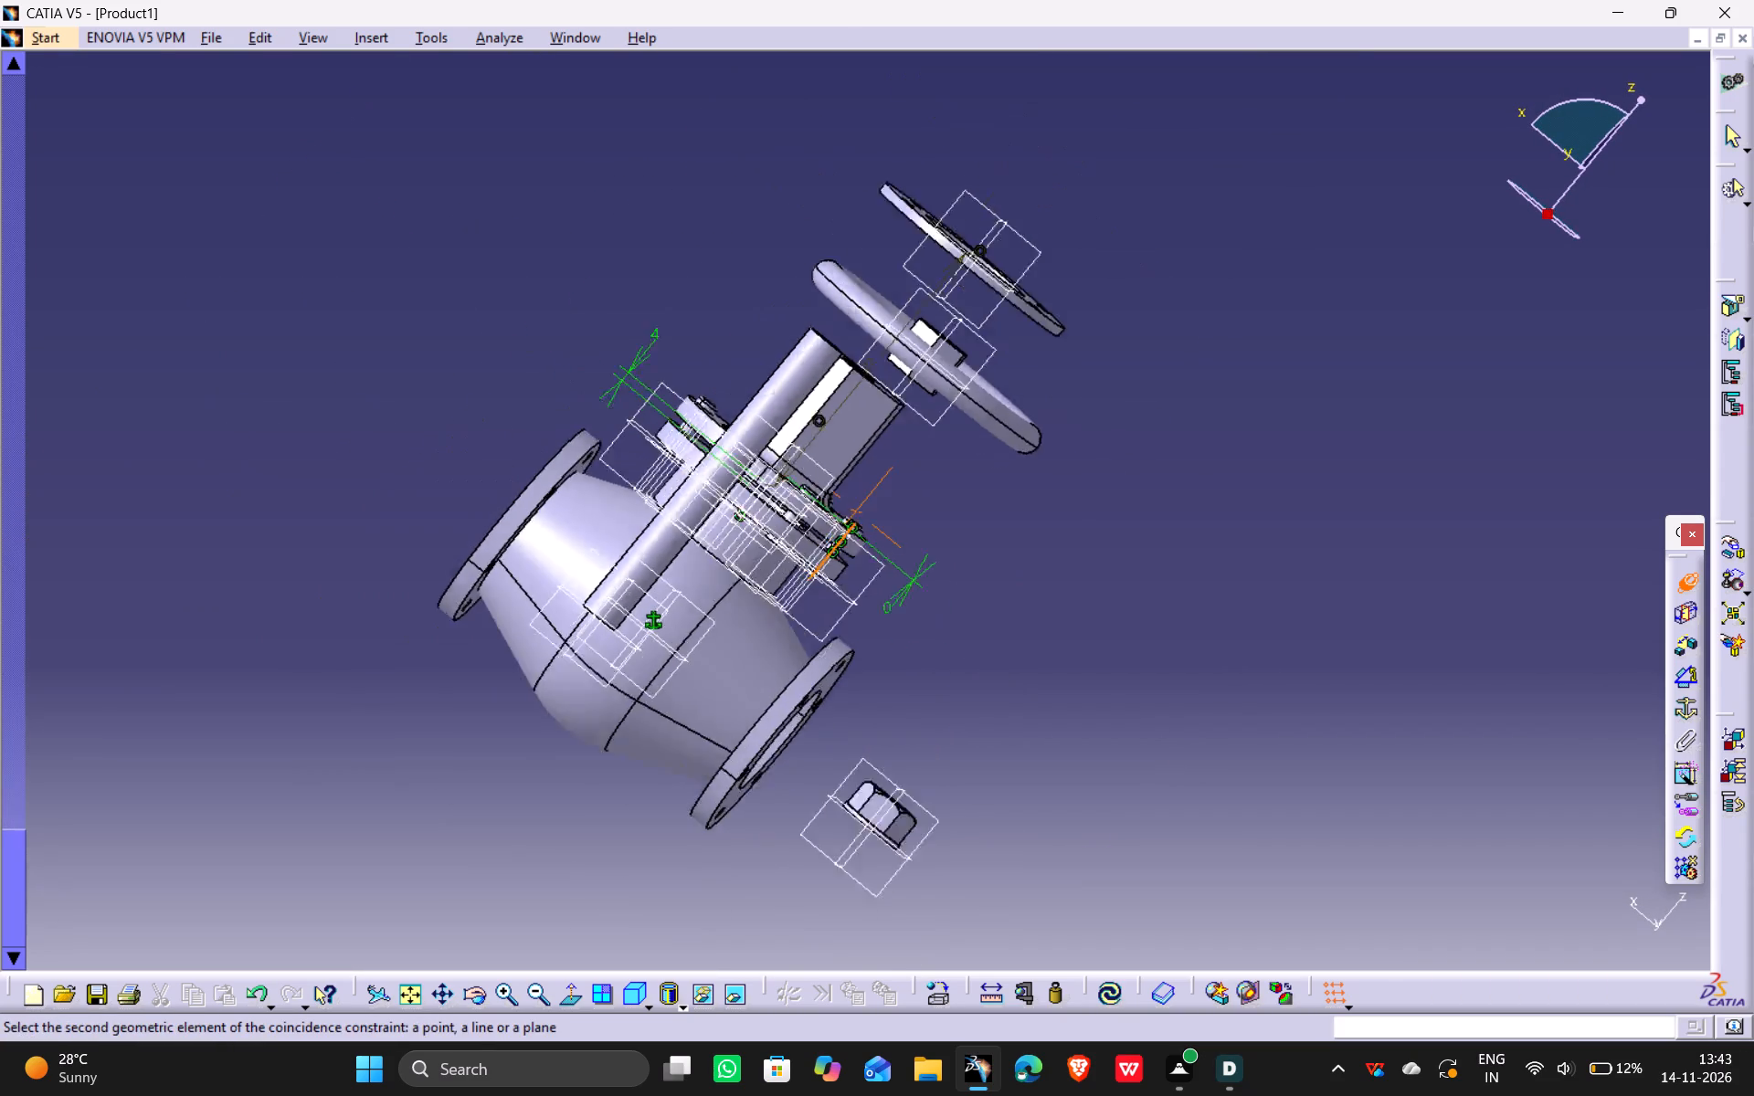
middle_click_drag(945, 353, 939, 376, "ctrl")
middle_click_drag(977, 330, 909, 427)
middle_click_drag(891, 374, 838, 448)
left_click_drag(891, 374, 838, 448)
scroll(891, 374, "down", 1)
scroll(838, 448, "down", 1)
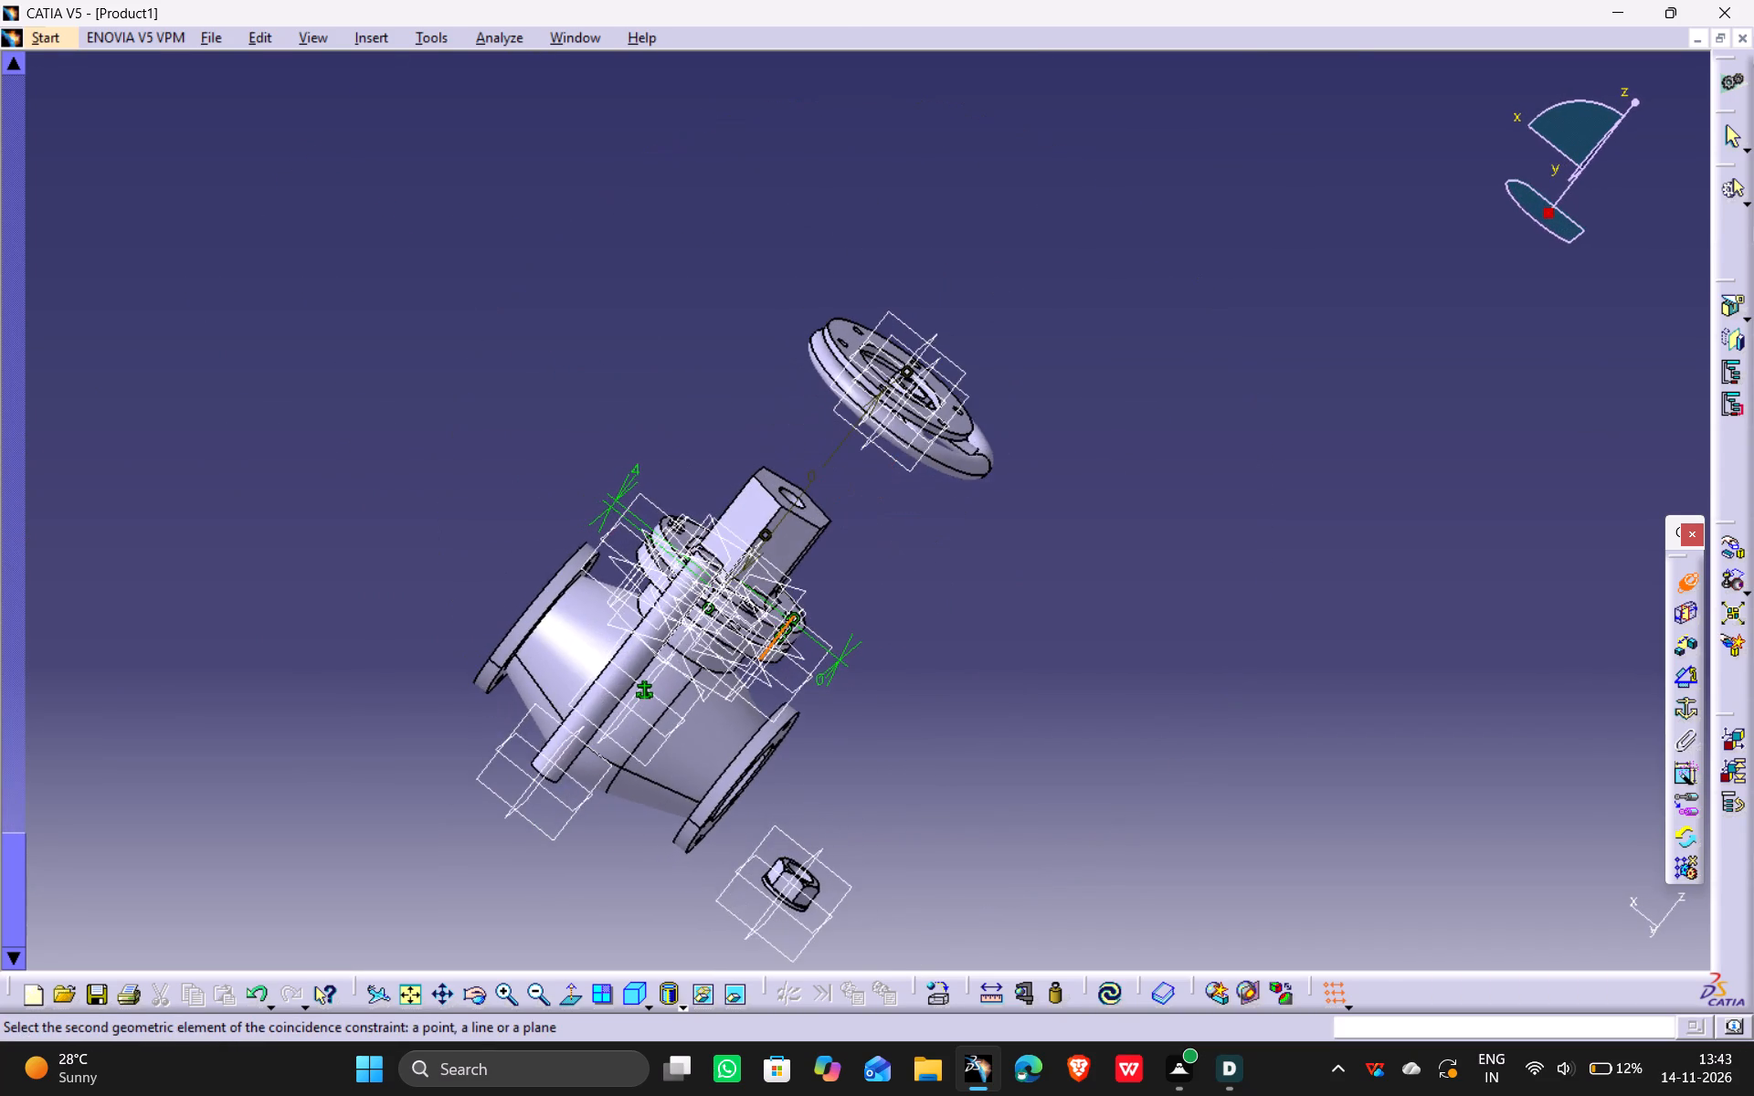
scroll(863, 593, "down", 1, "ctrl")
middle_click_drag(861, 586, 884, 464, "ctrl")
middle_click_drag(934, 379, 804, 588)
middle_click_drag(768, 665, 783, 560, "ctrl")
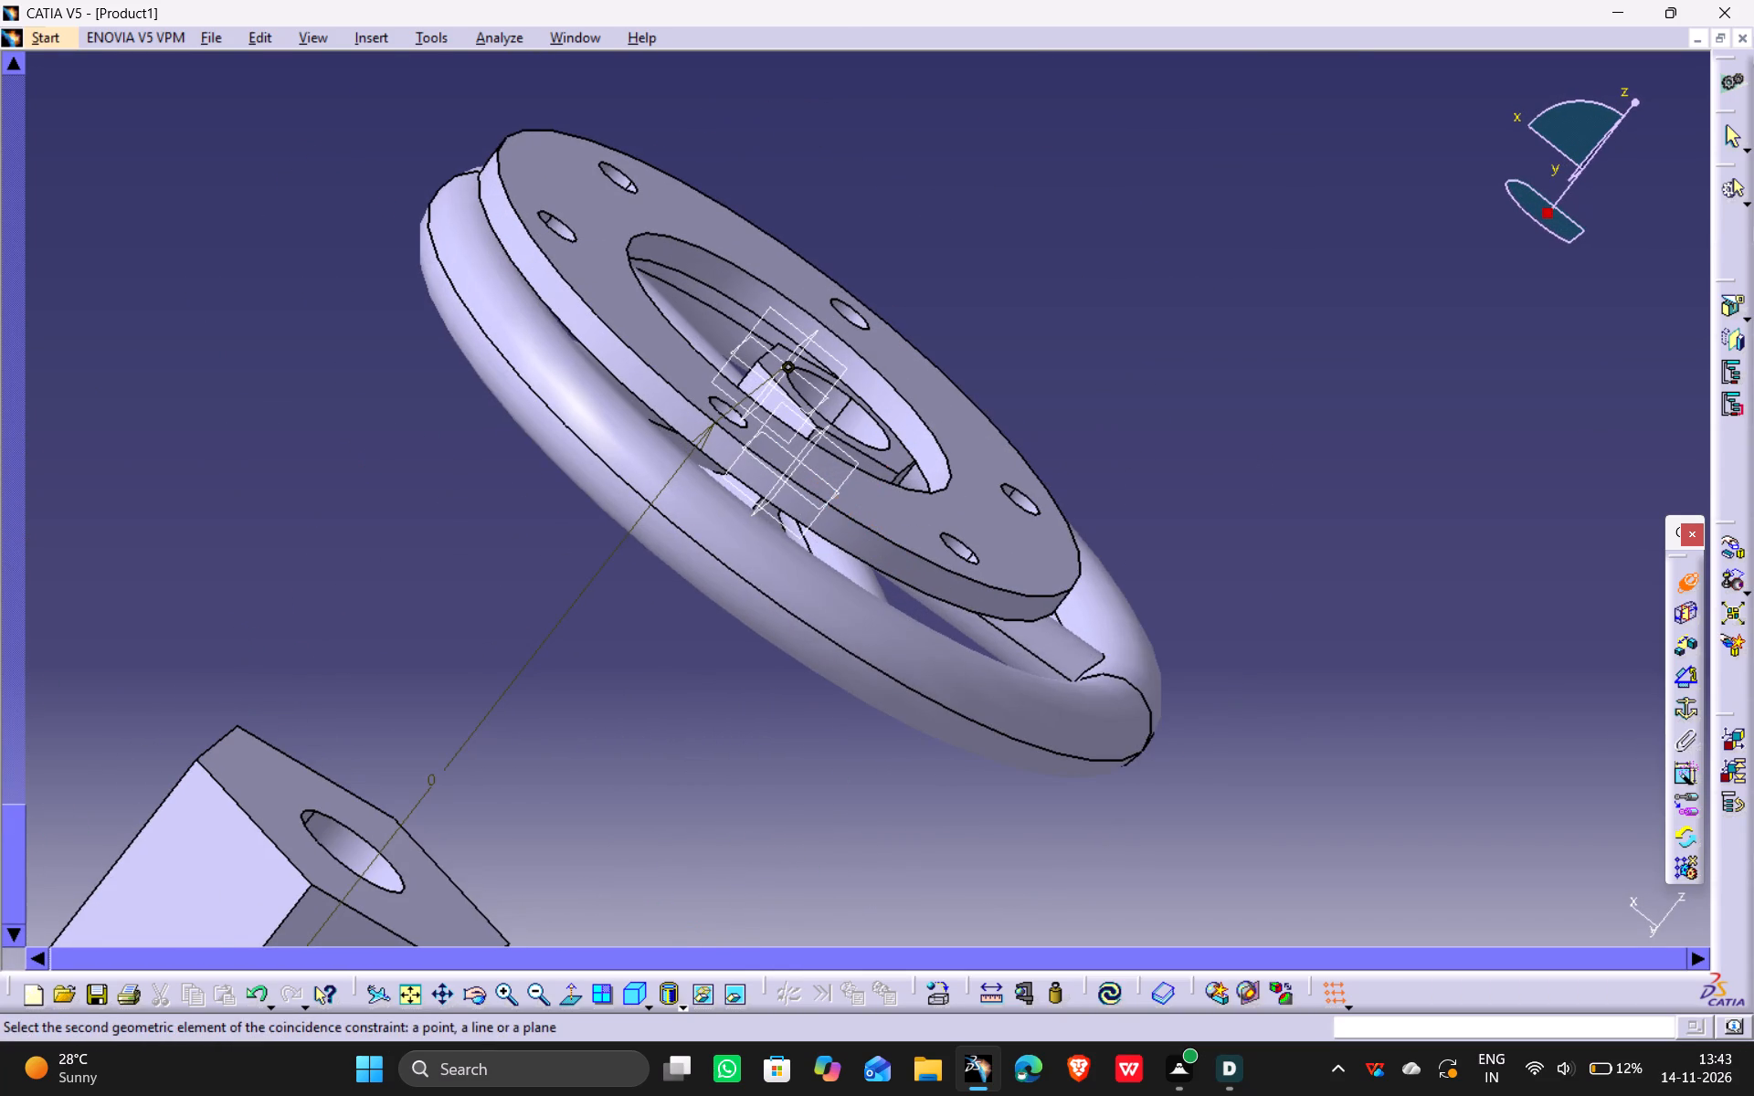
middle_click_drag(679, 632, 692, 392, "ctrl")
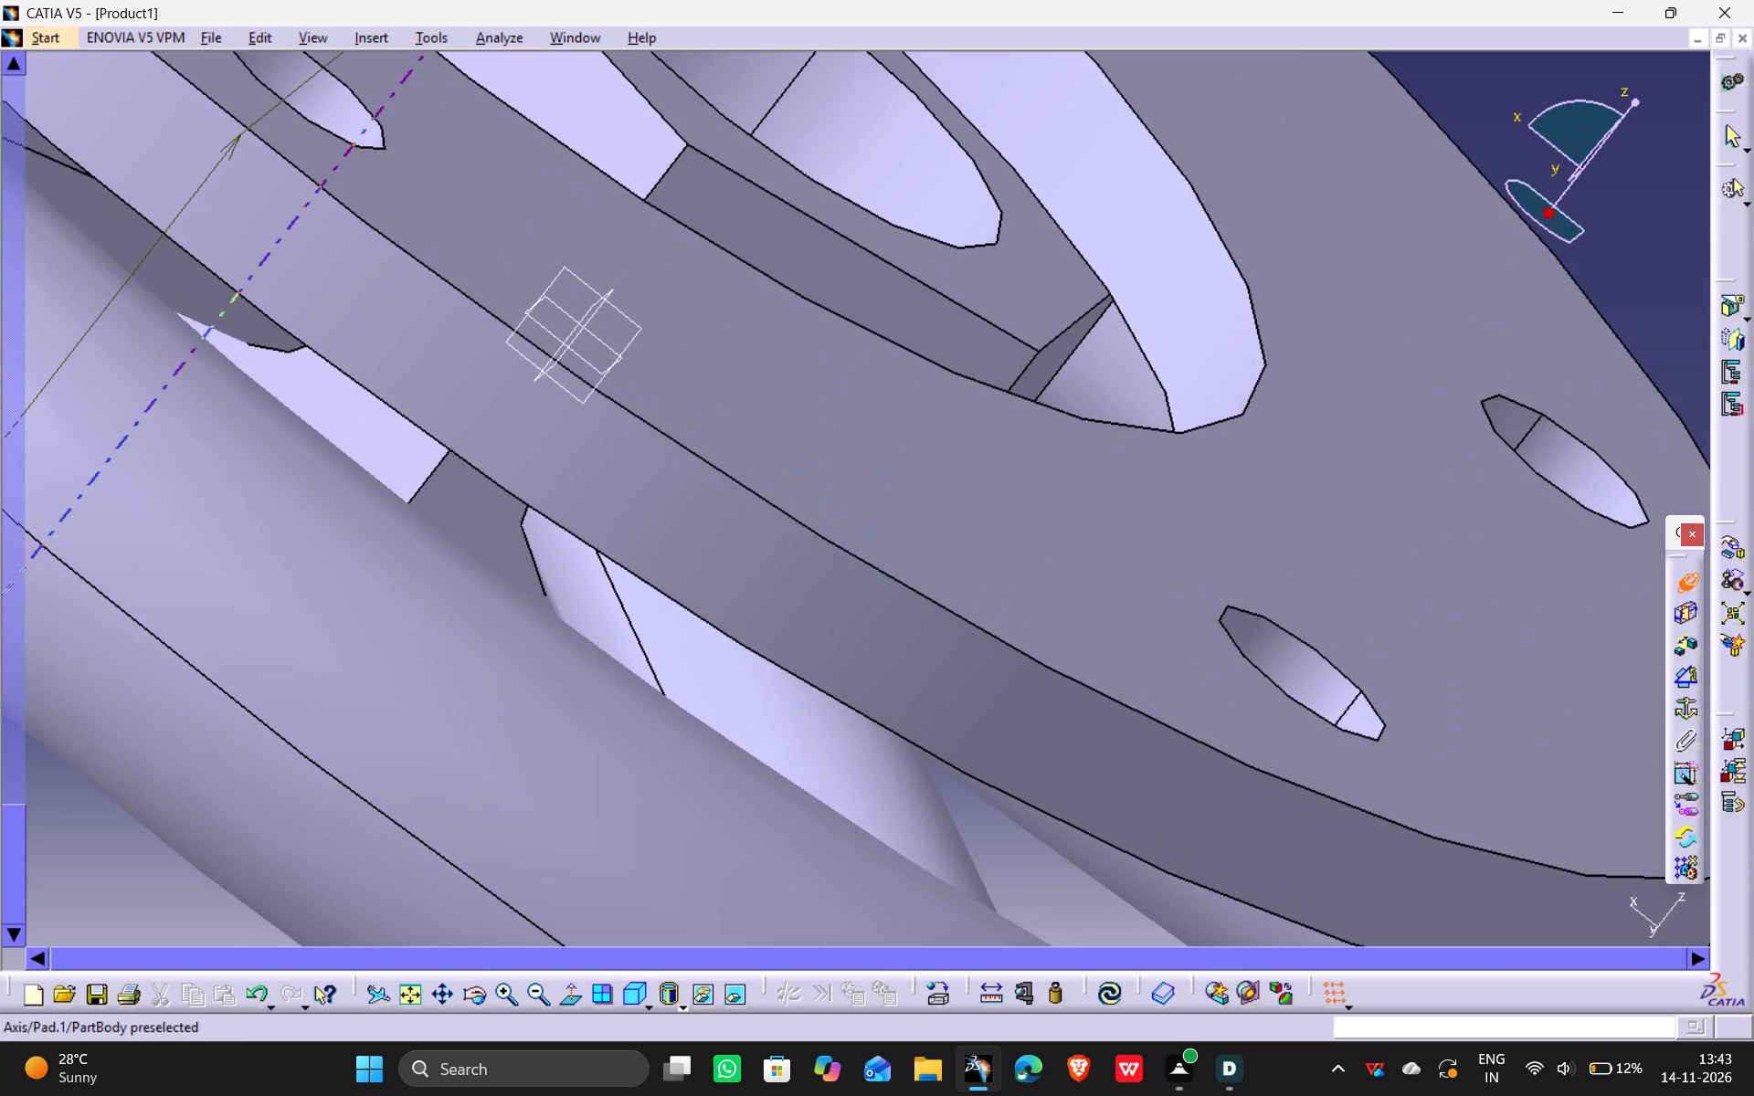
left_click(343, 120)
middle_click_drag(370, 141, 311, 511, "ctrl")
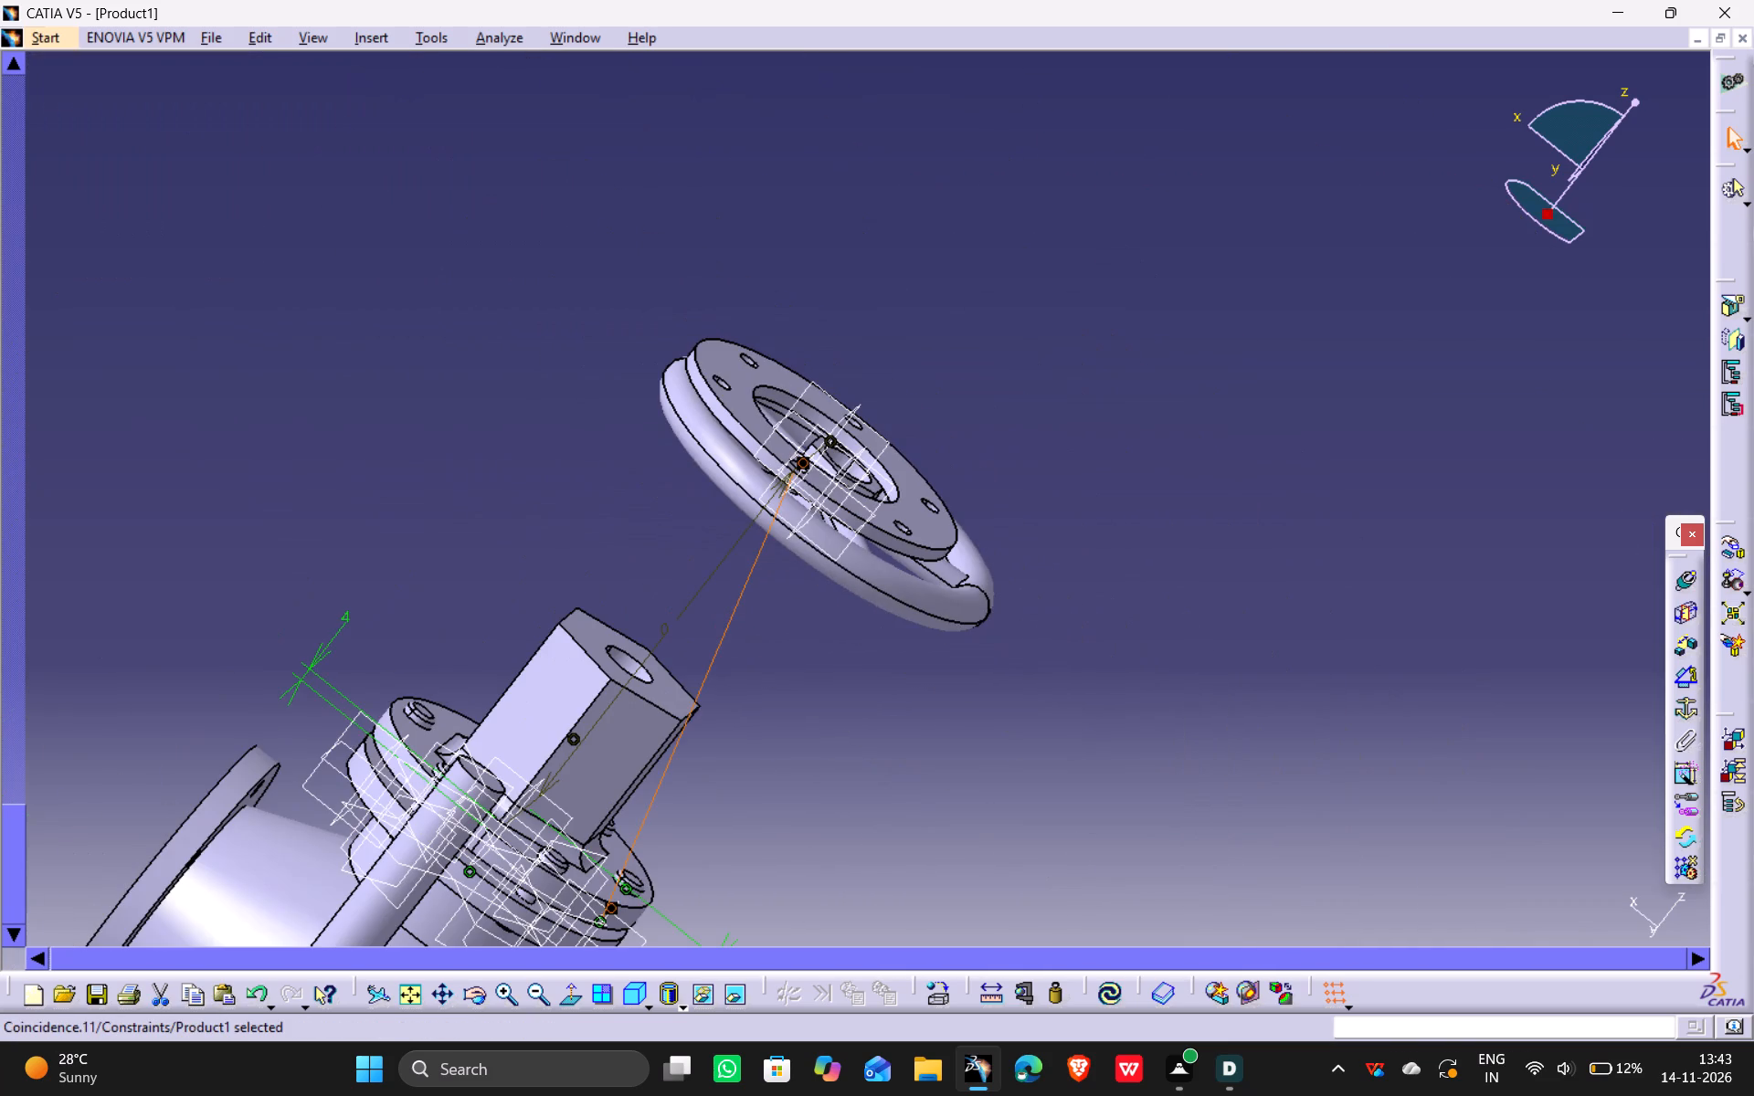
left_click(1107, 996)
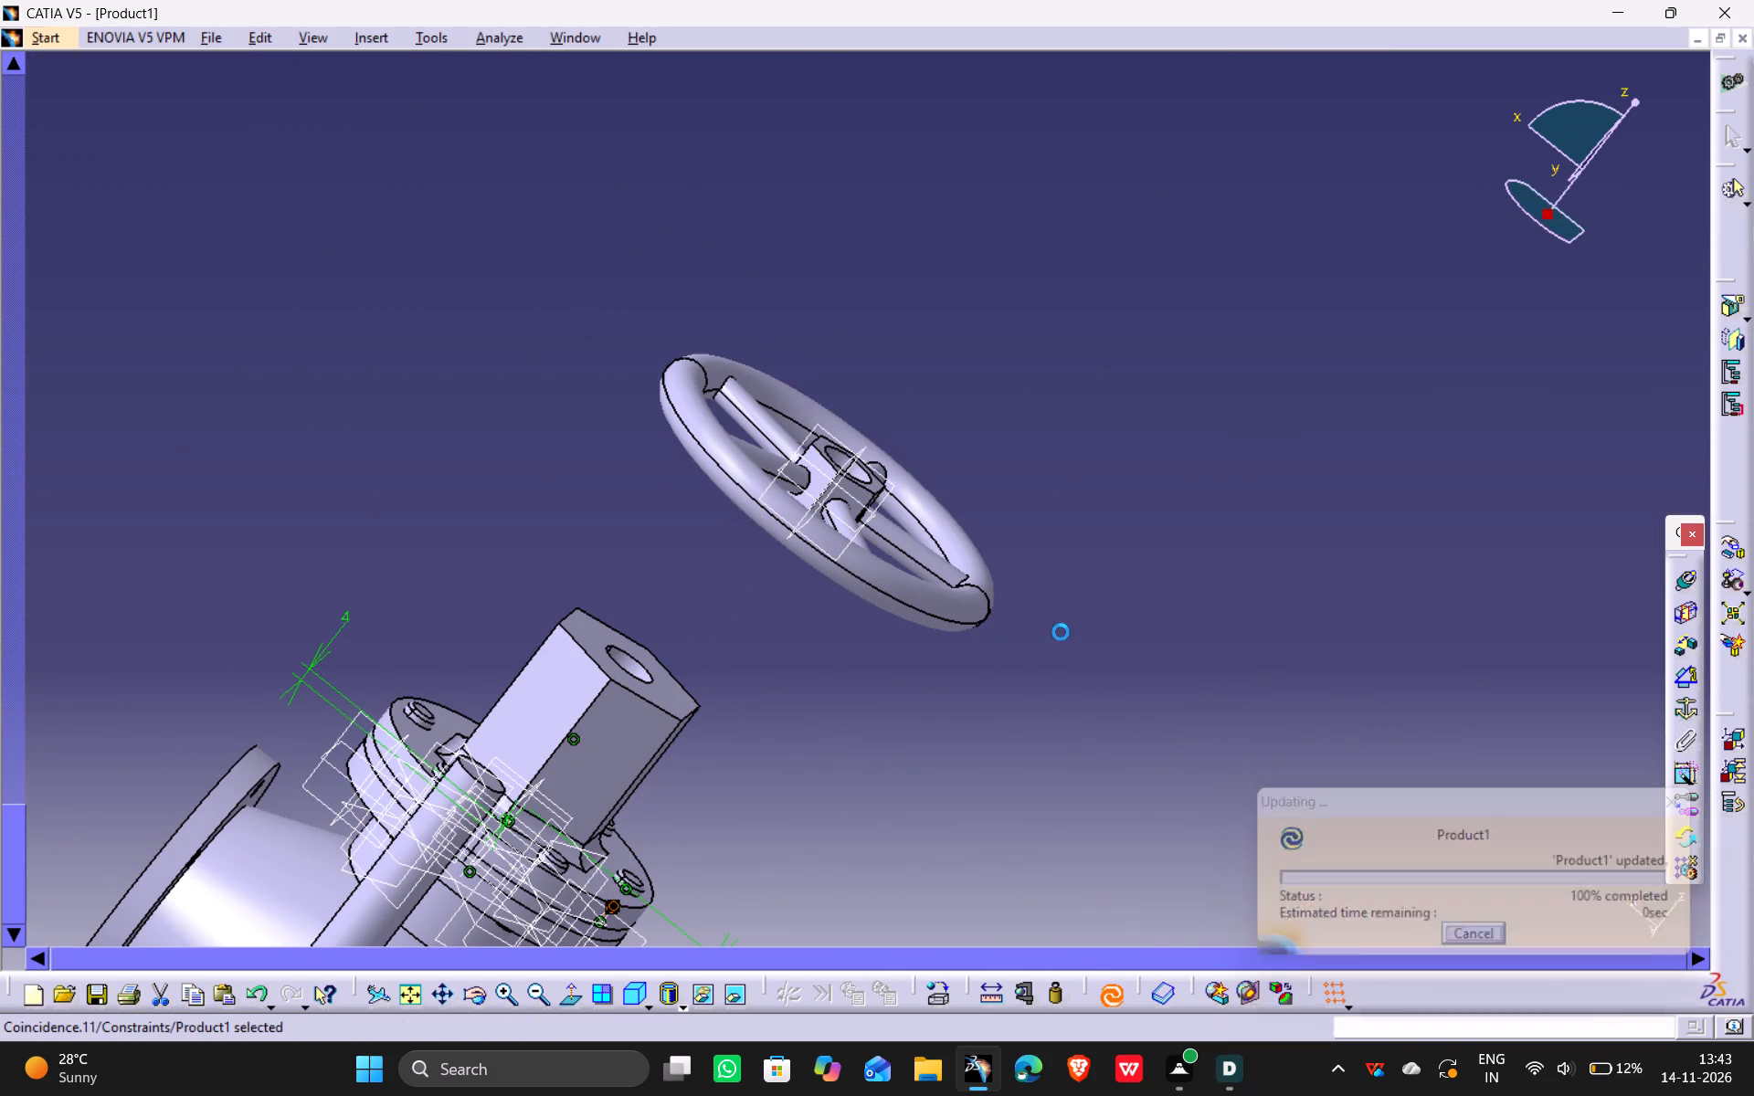
Examine the gasket ring's fit between the bonnet and body flanges and the remaining loose parts, using the isometric view.
middle_click_drag(897, 757, 1092, 673)
scroll(893, 754, "down", 1)
left_click_drag(893, 754, 1092, 673)
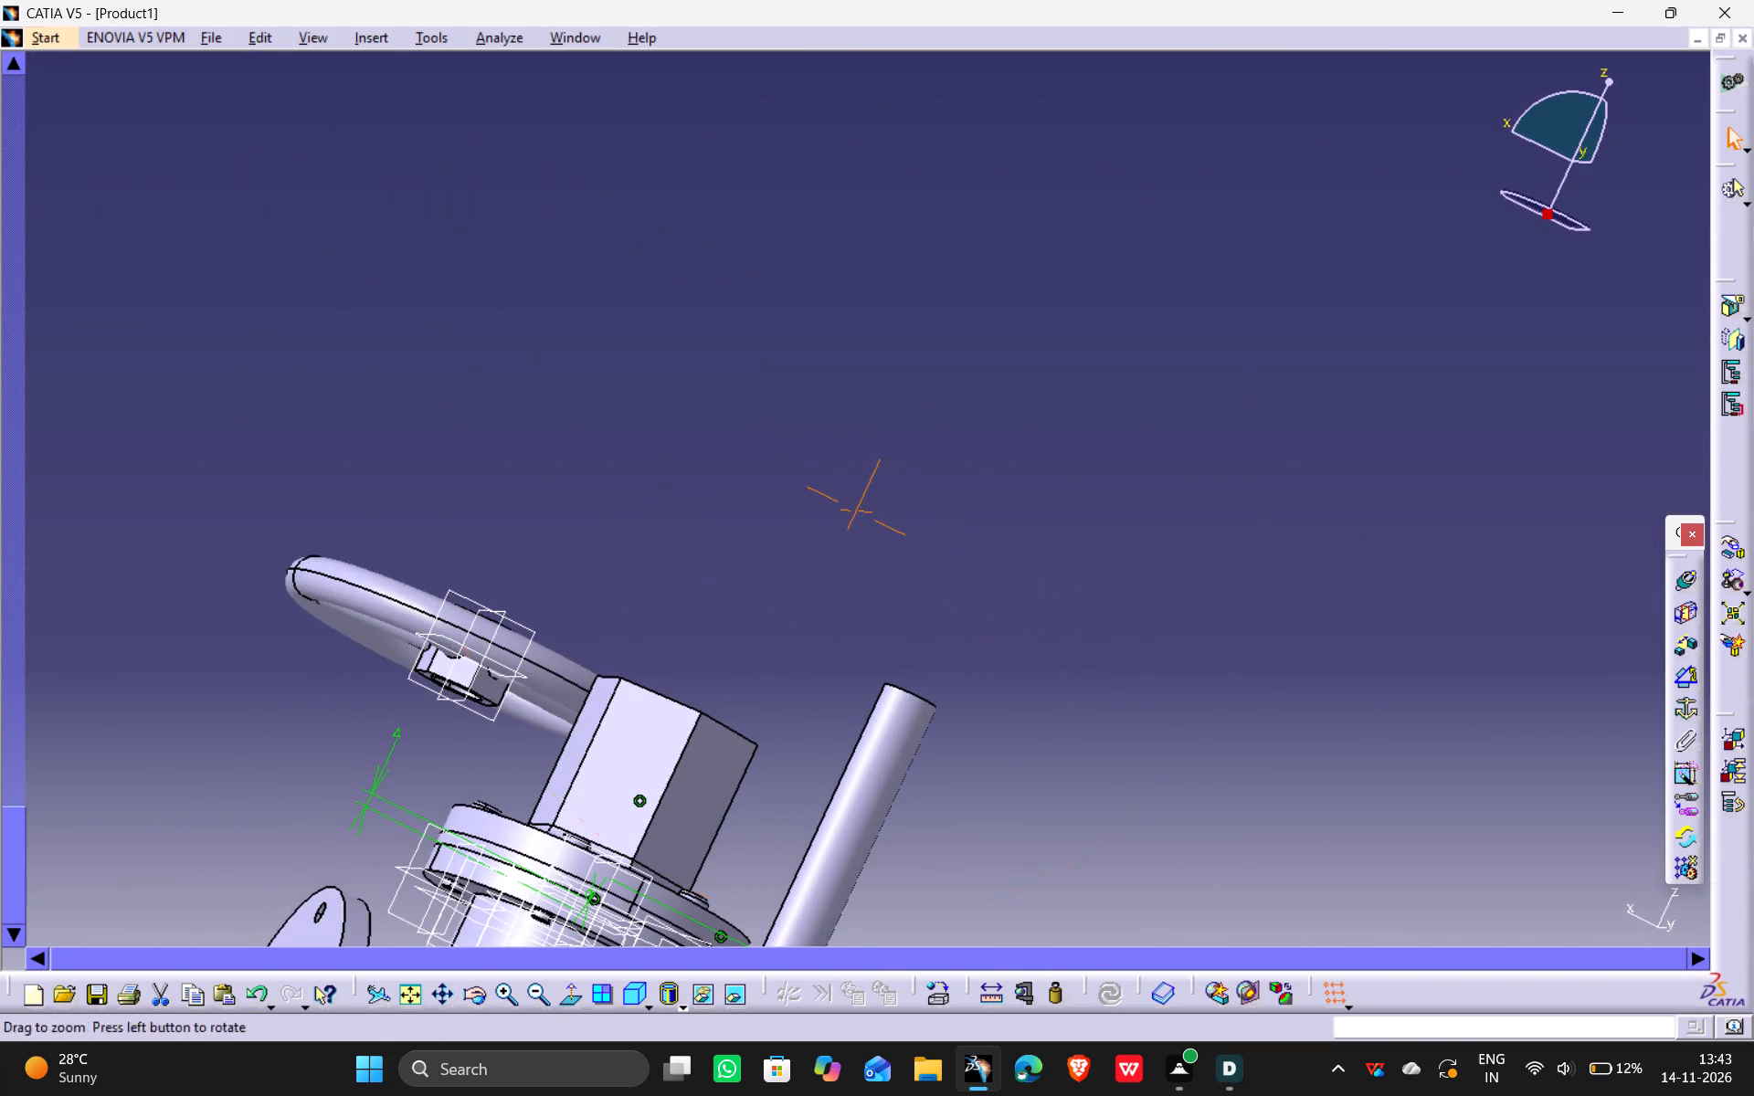
middle_click_drag(1092, 673, 1089, 671)
scroll(1091, 673, "down", 1)
middle_click_drag(685, 481, 681, 563, "ctrl")
middle_click_drag(682, 409, 633, 753)
scroll(683, 410, "down", 2)
left_click_drag(683, 413, 633, 753)
middle_click_drag(633, 753, 679, 722)
middle_click_drag(836, 475, 953, 820)
scroll(851, 493, "down", 1)
left_click_drag(861, 506, 1005, 858)
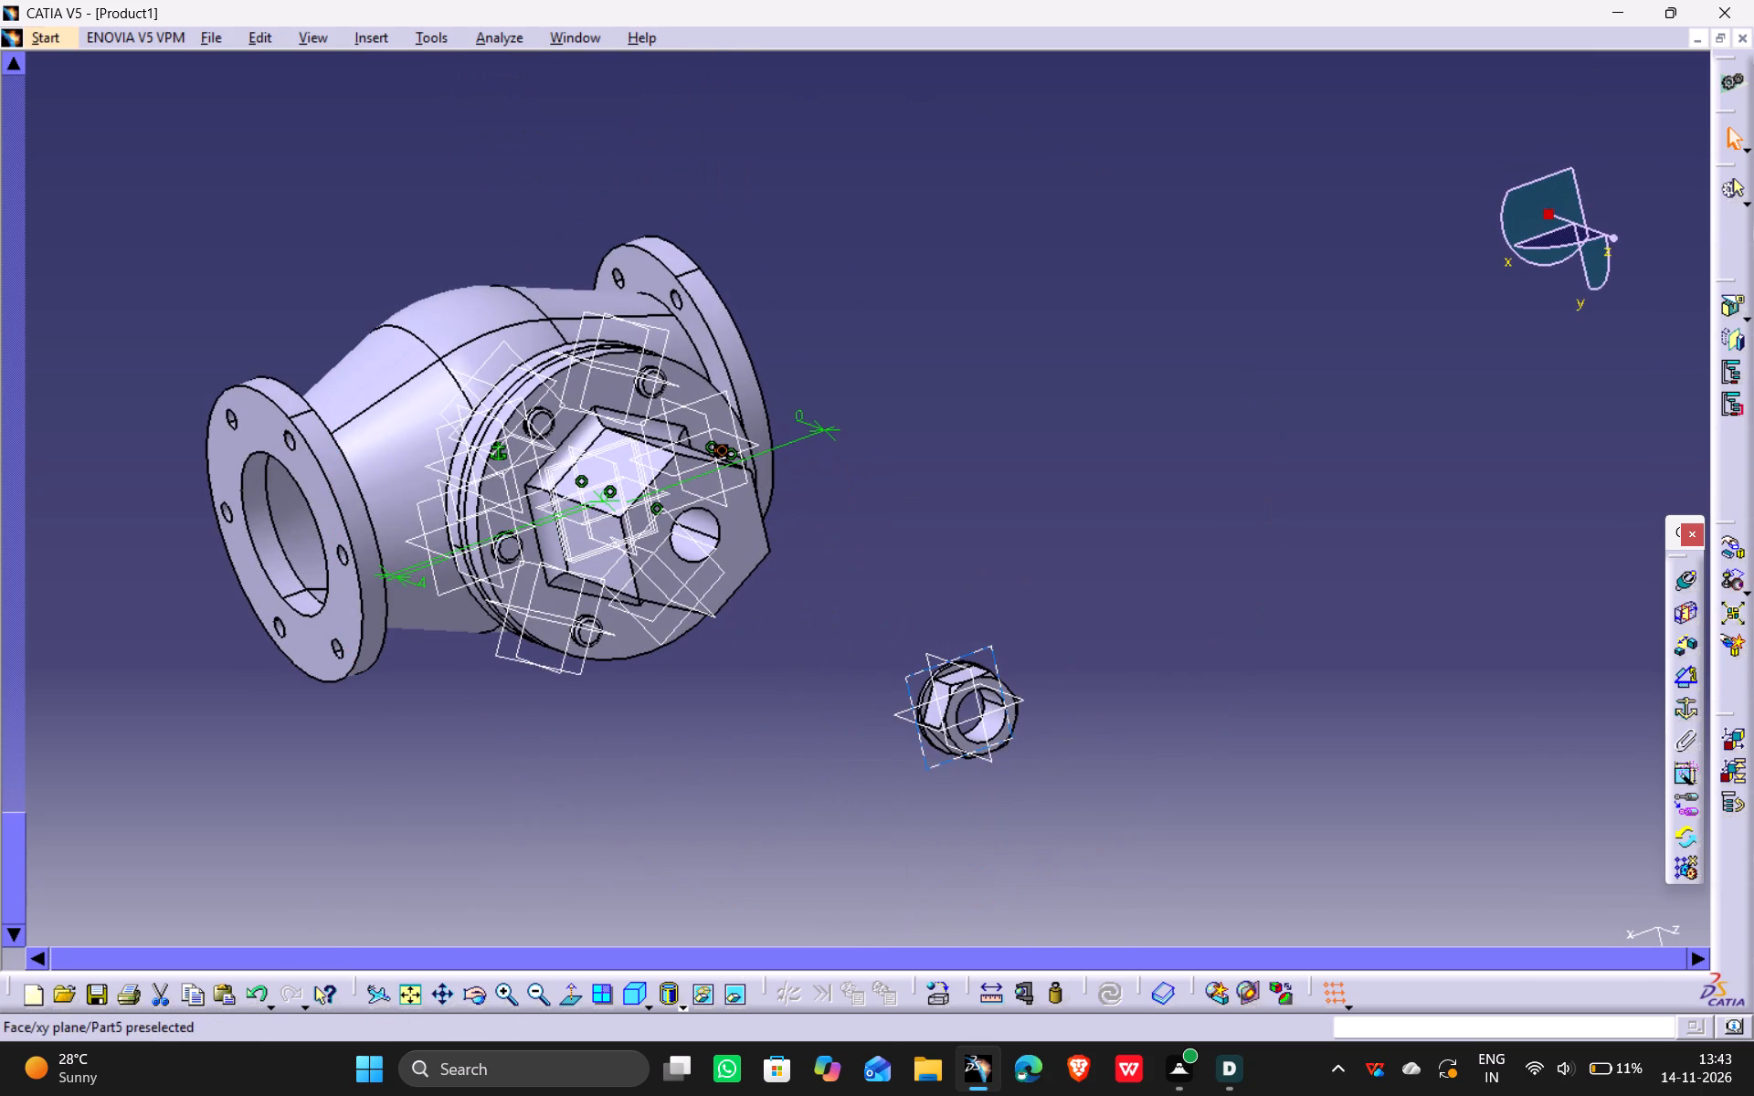
left_click(633, 999)
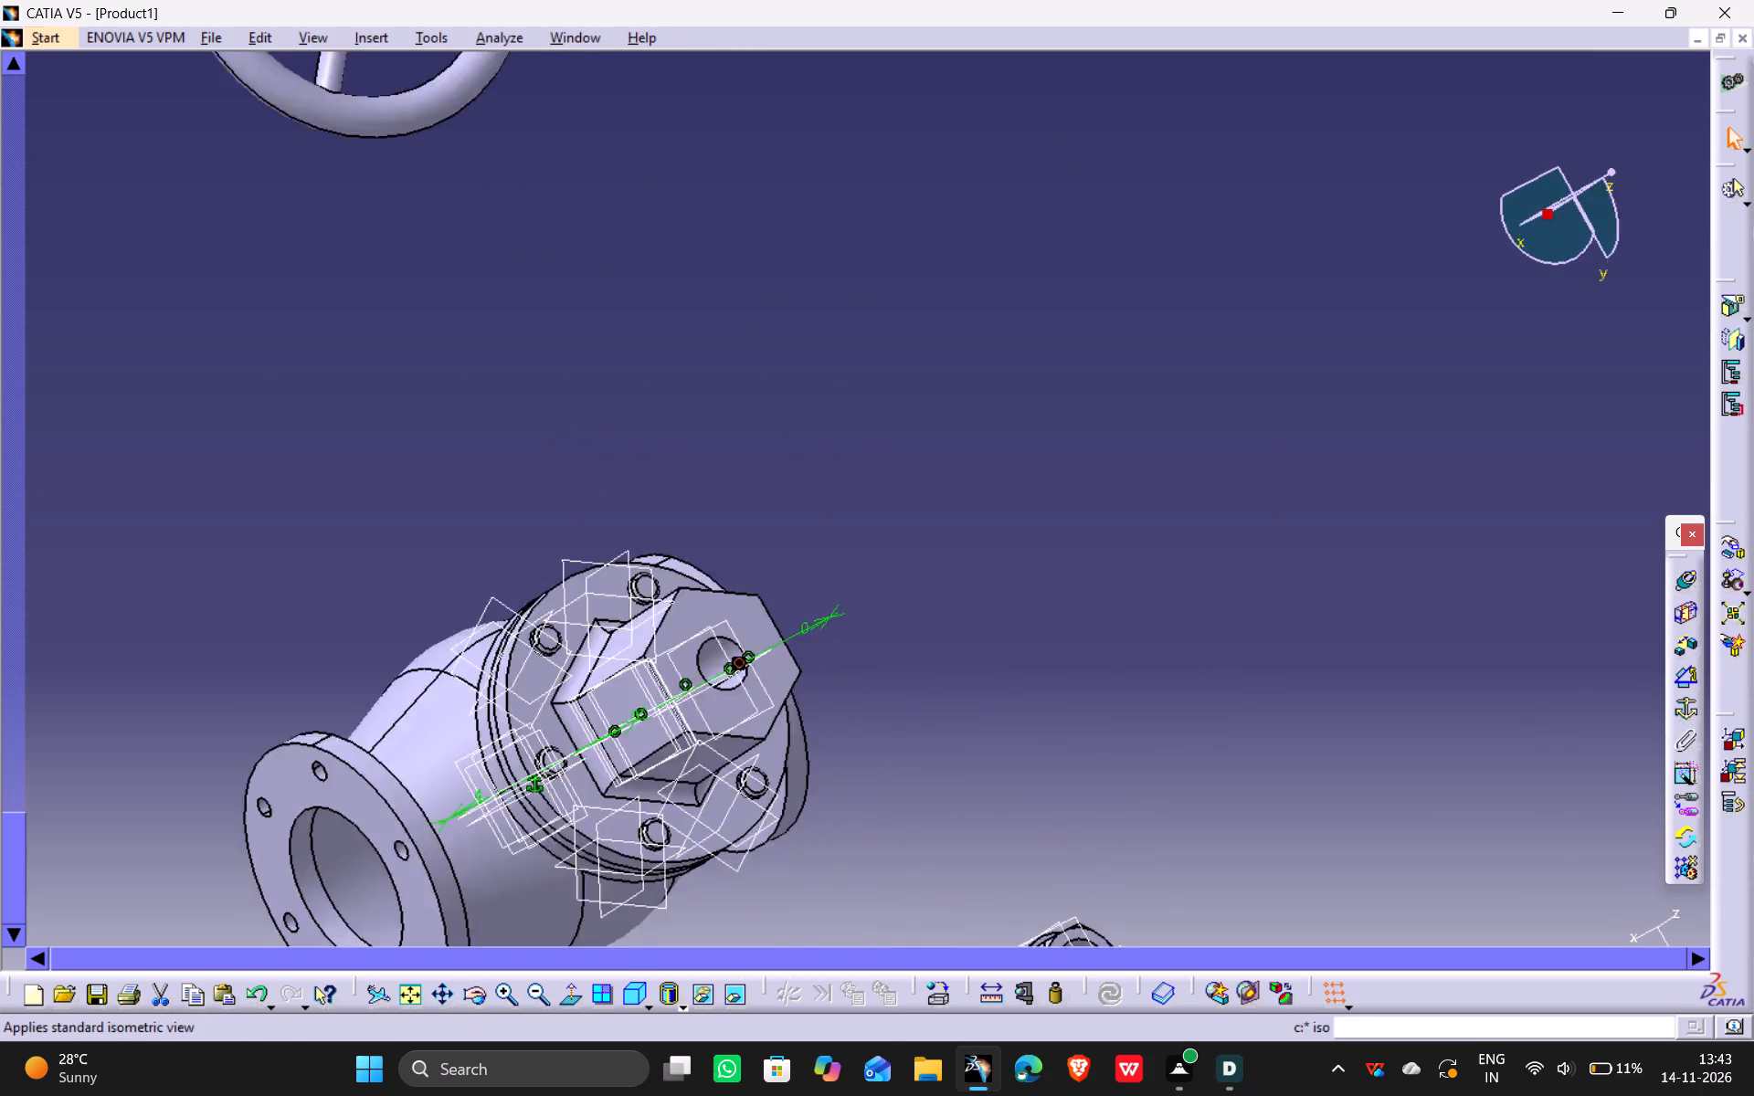
middle_click_drag(849, 810, 704, 258)
scroll(704, 257, "down", 1)
middle_click_drag(837, 710, 822, 364, "ctrl")
middle_click_drag(837, 316, 927, 659)
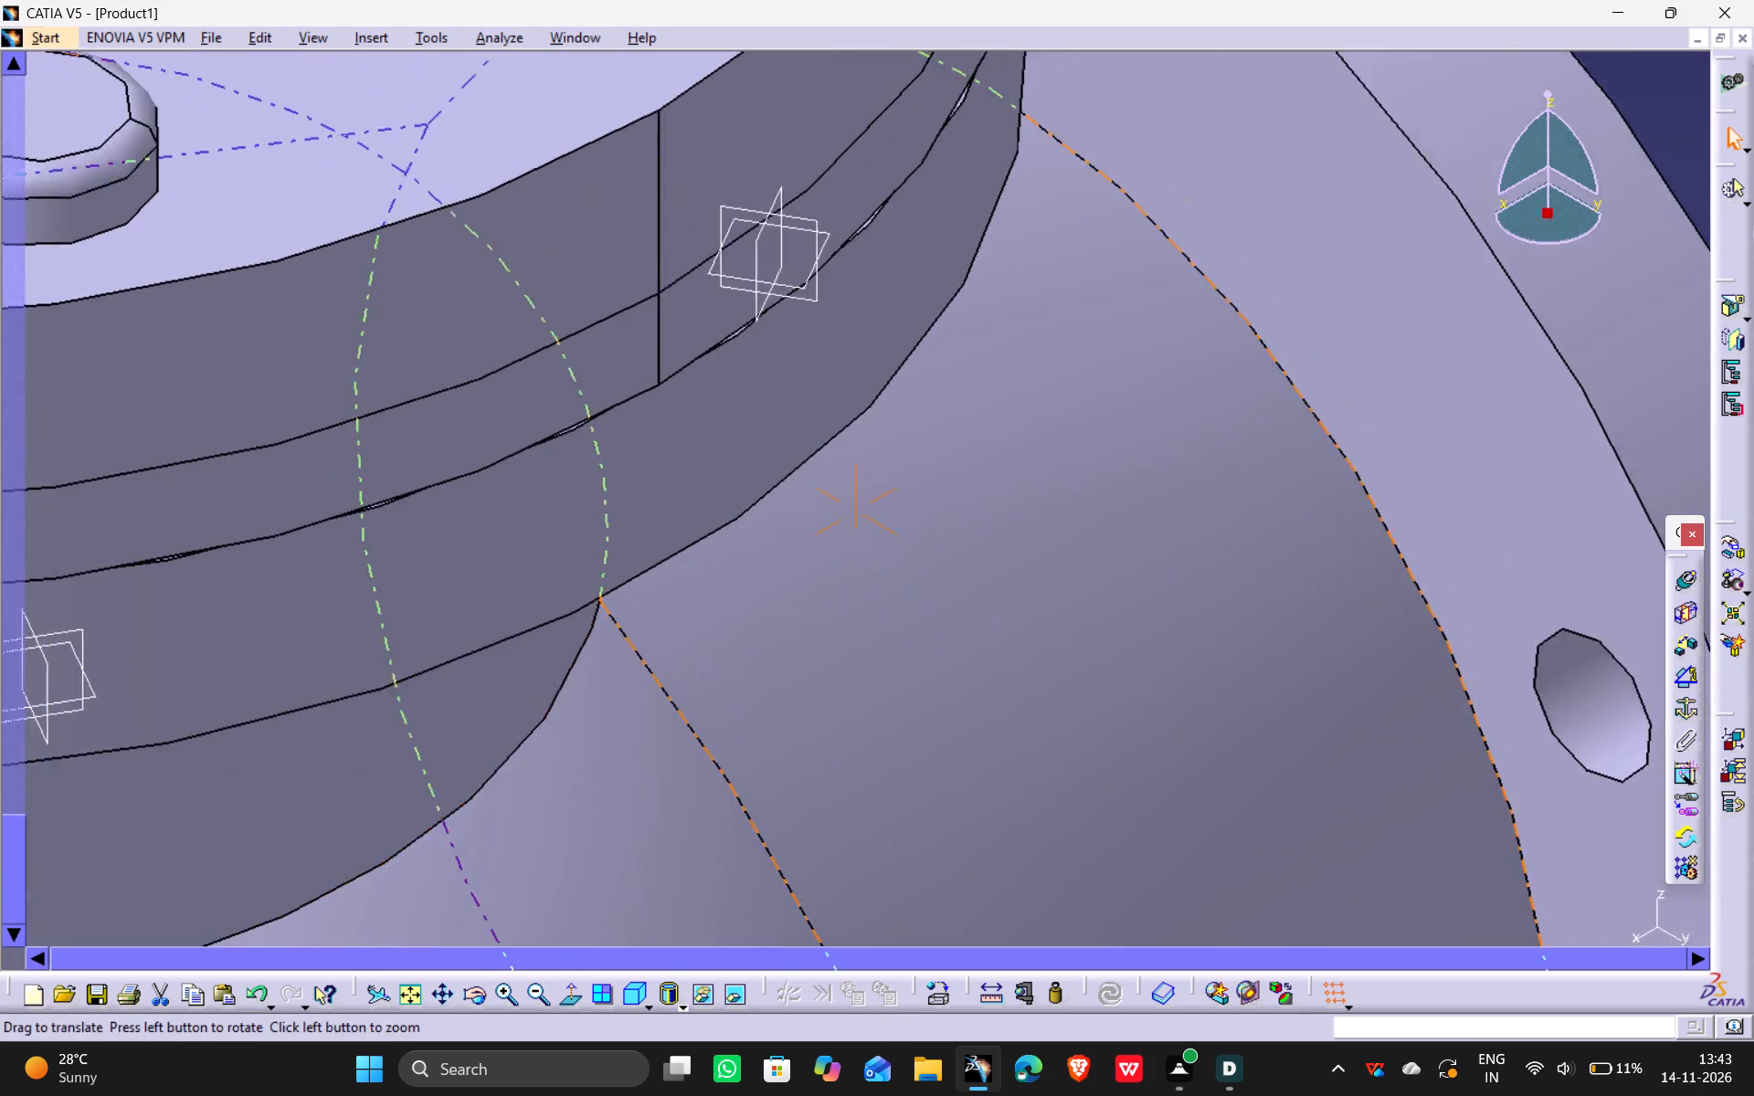
middle_click_drag(927, 659, 941, 733)
middle_click_drag(891, 429, 910, 503, "ctrl")
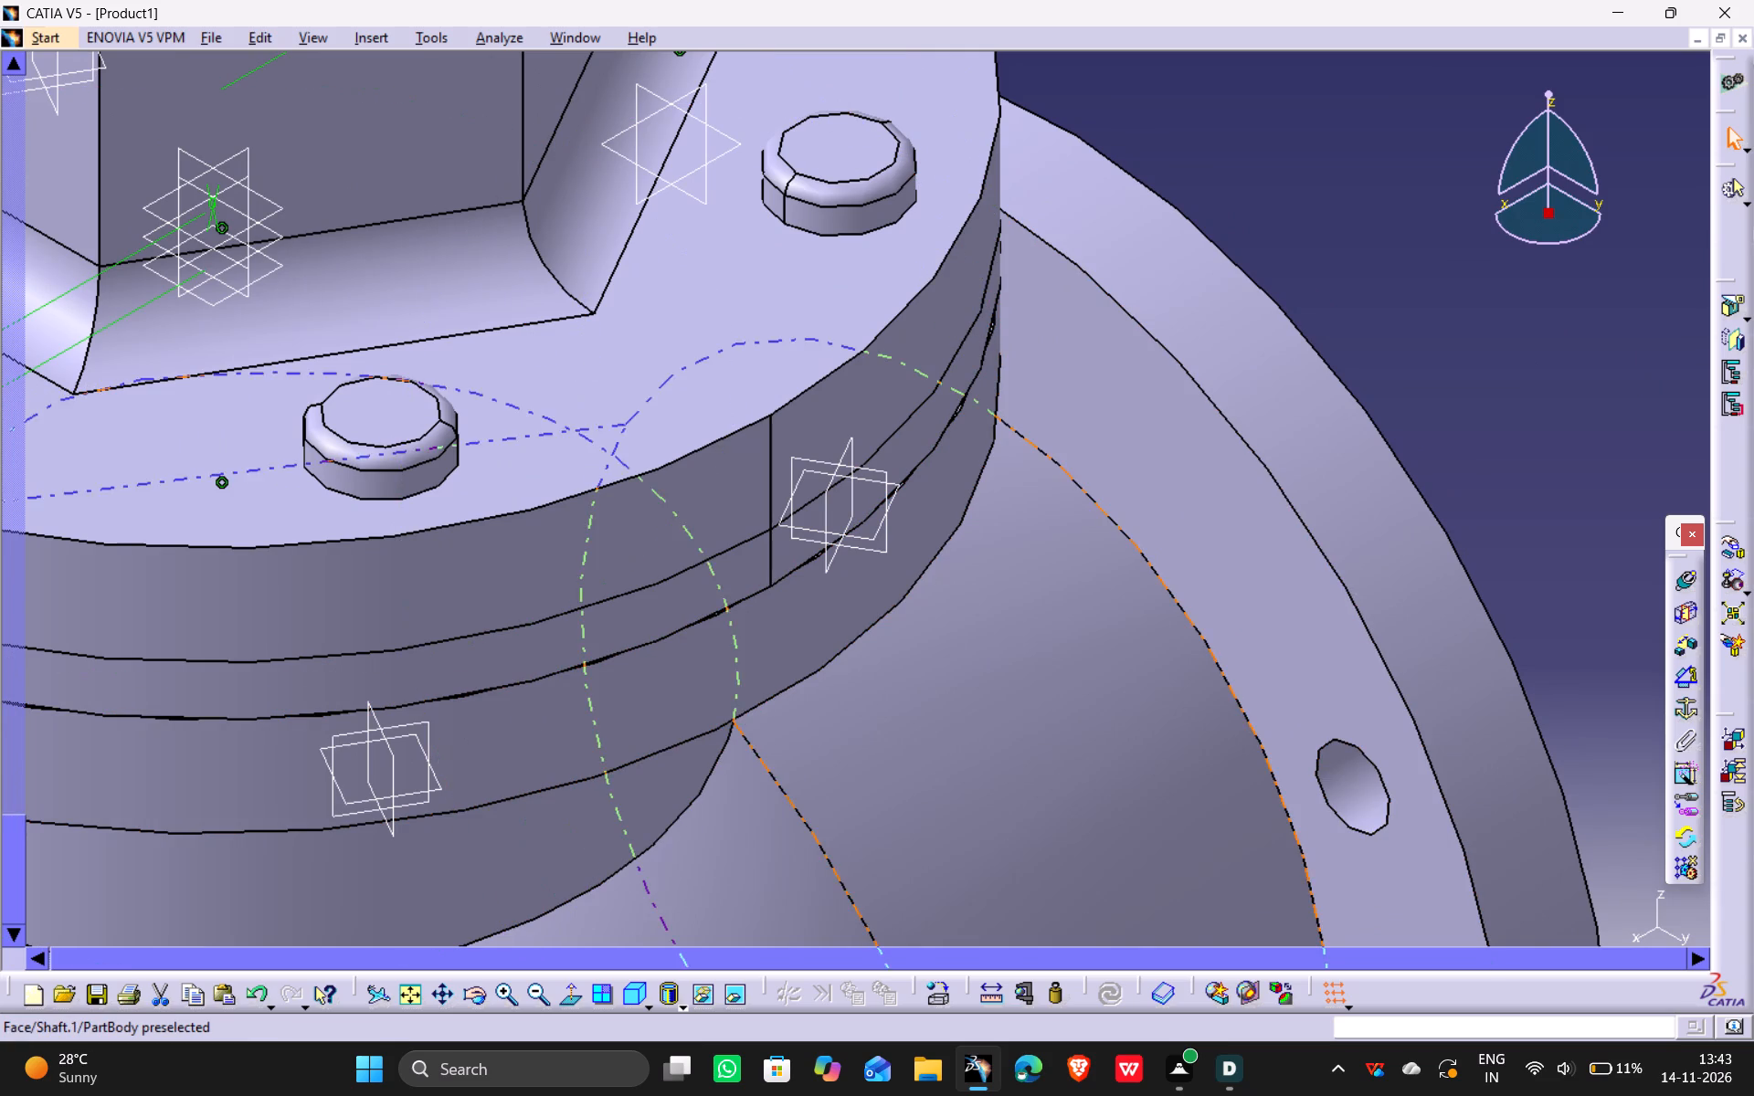
middle_click_drag(923, 321, 922, 481, "ctrl")
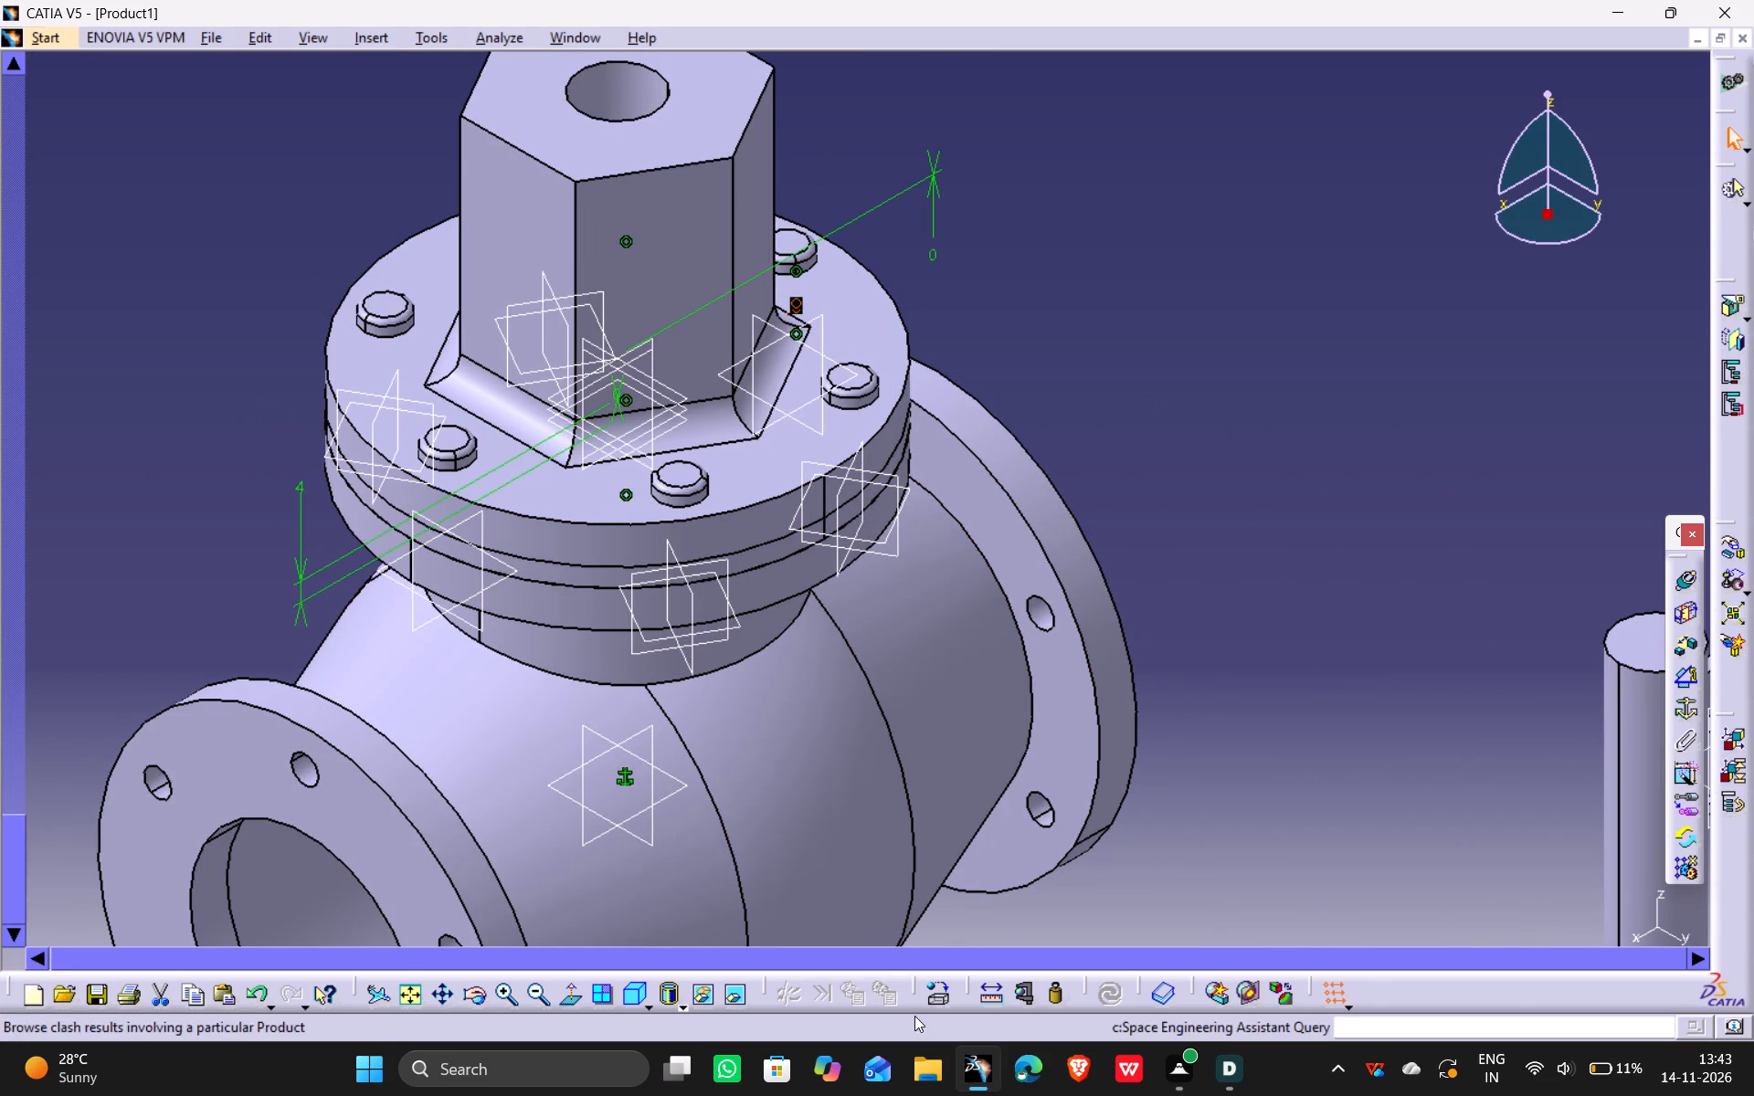
left_click(634, 1000)
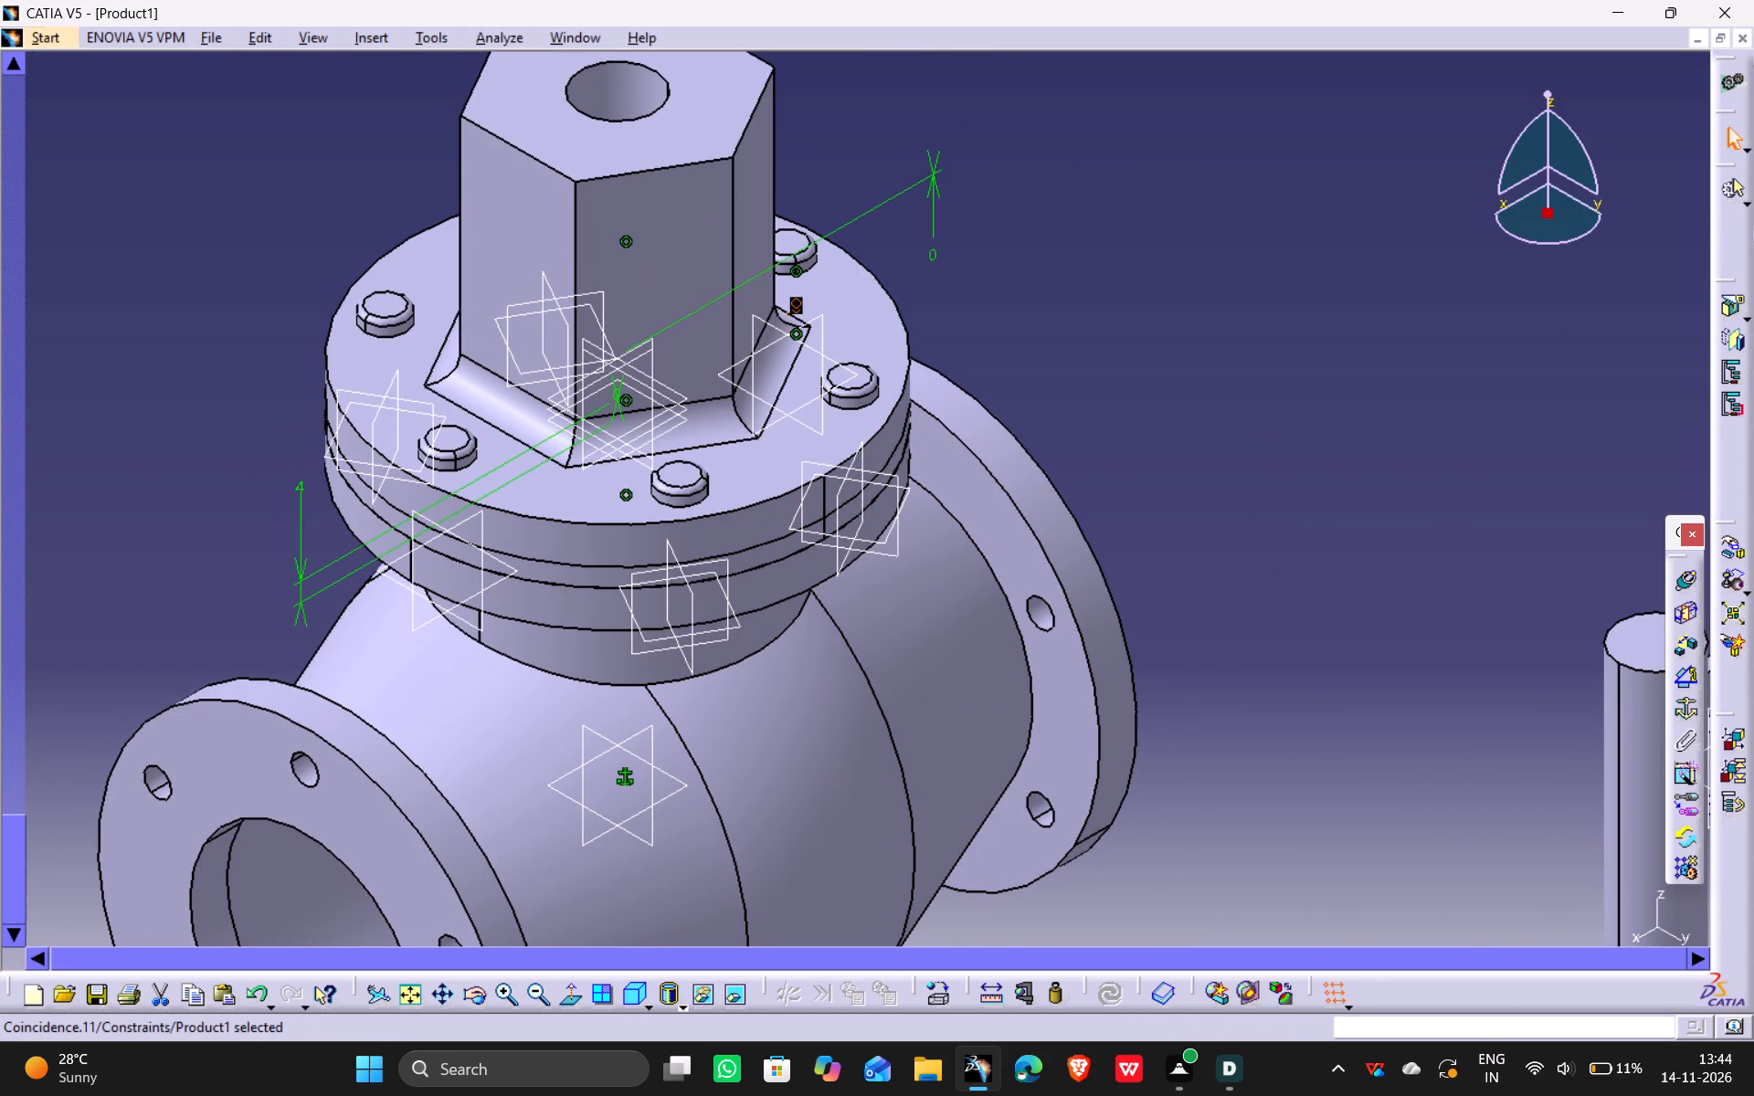
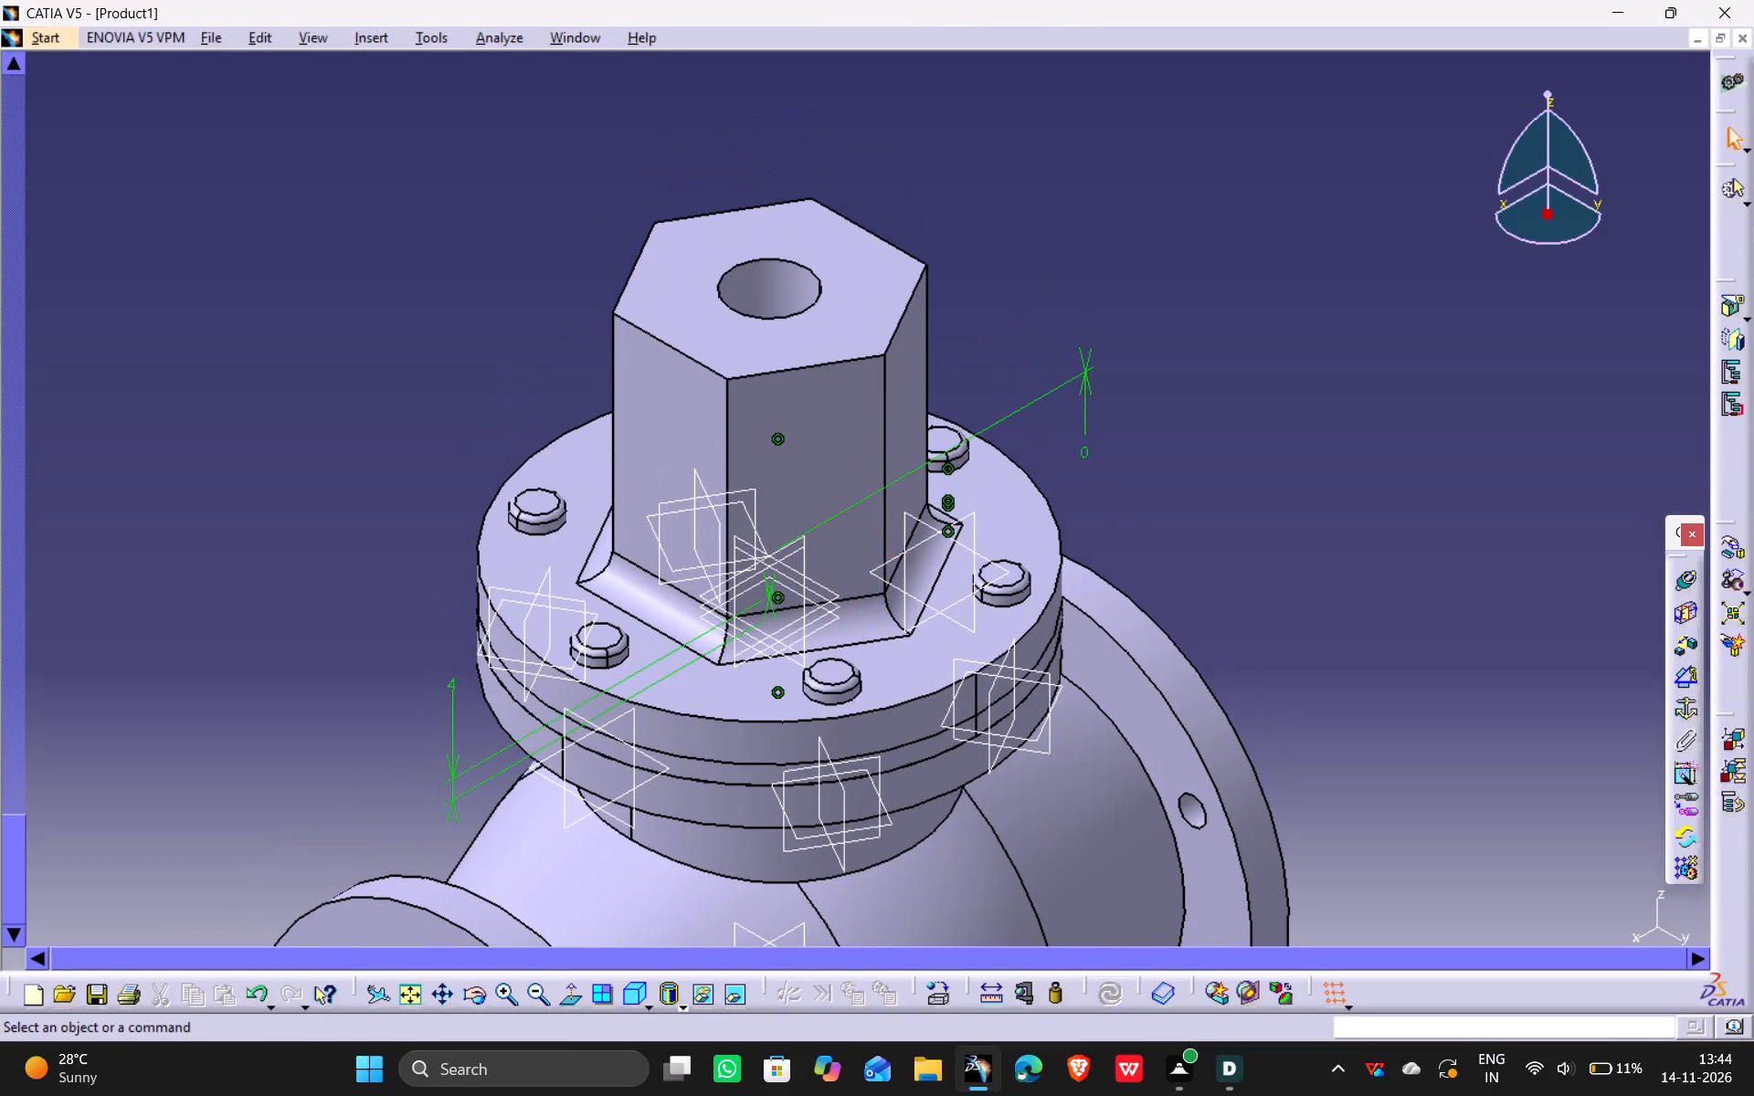
Add a coincidence constraint between the axis of the loose cylindrical spindle and the axis of the bonnet's bore.
middle_click_drag(1160, 305, 1164, 407, "ctrl")
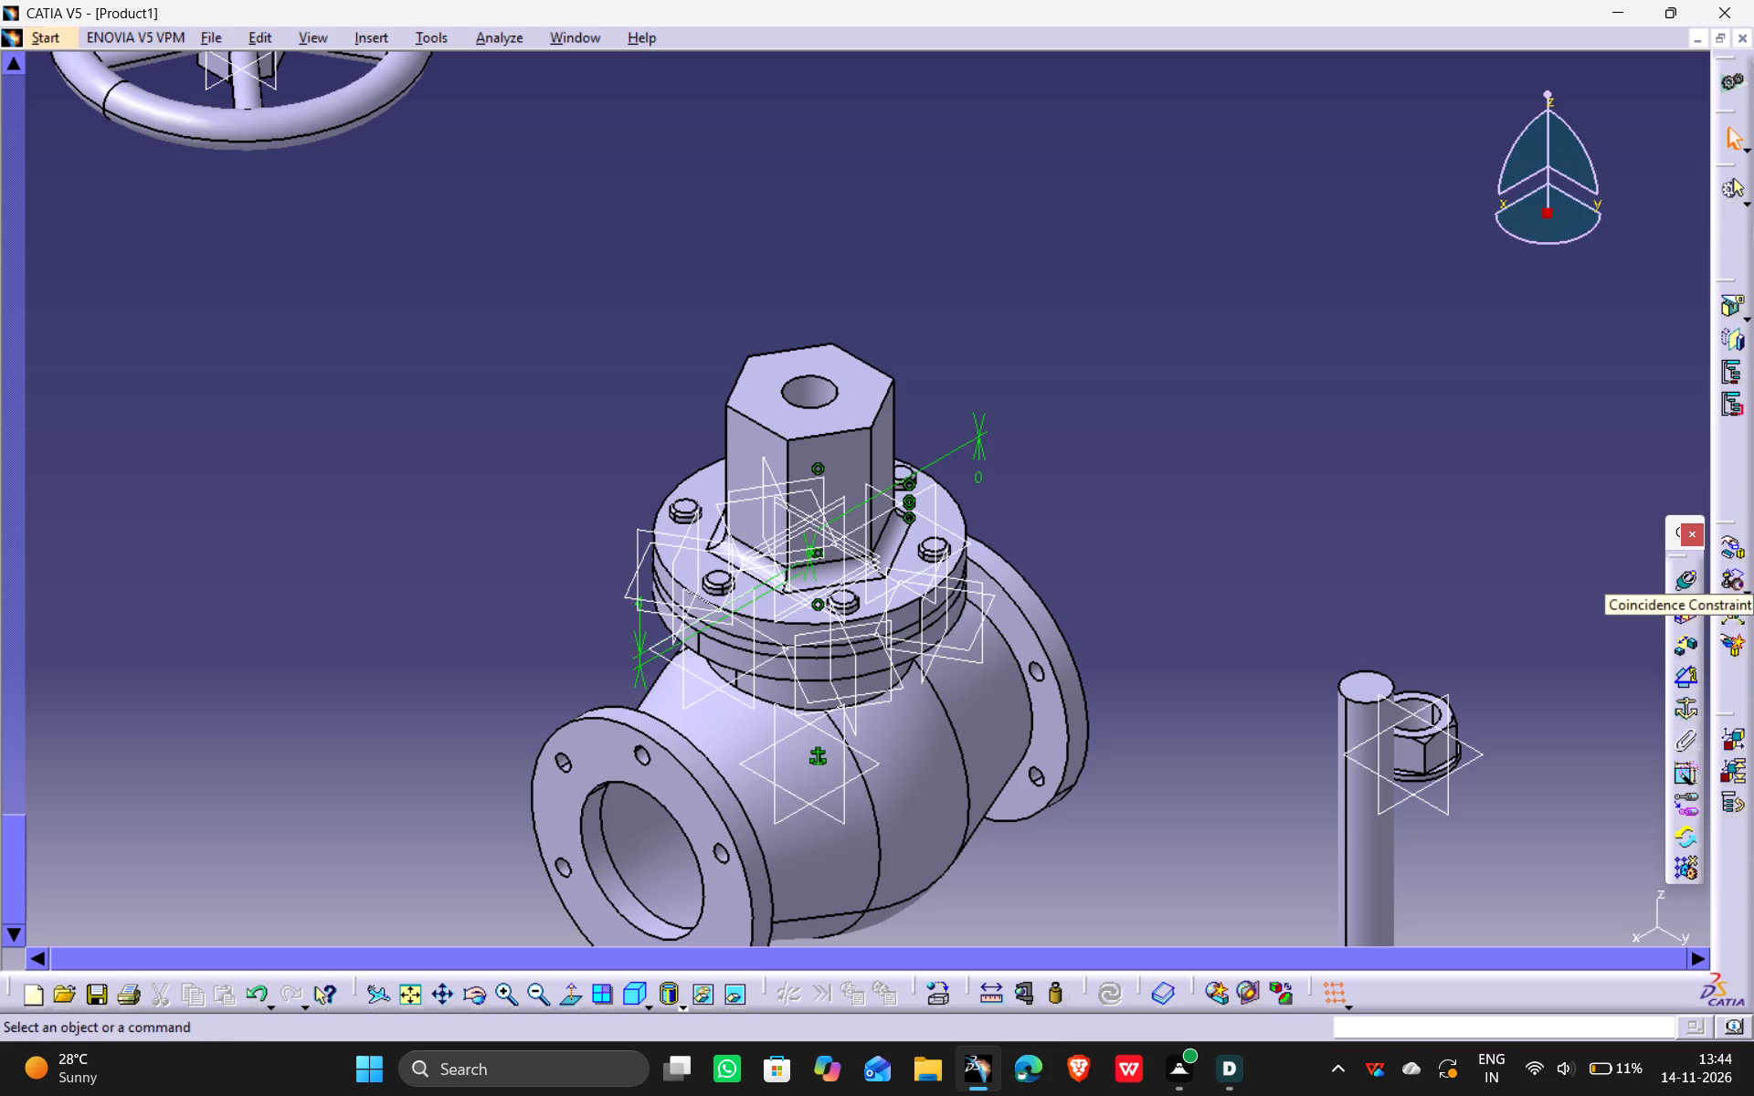
left_click(1686, 581)
middle_click_drag(1155, 748, 1015, 613)
left_click(1211, 763)
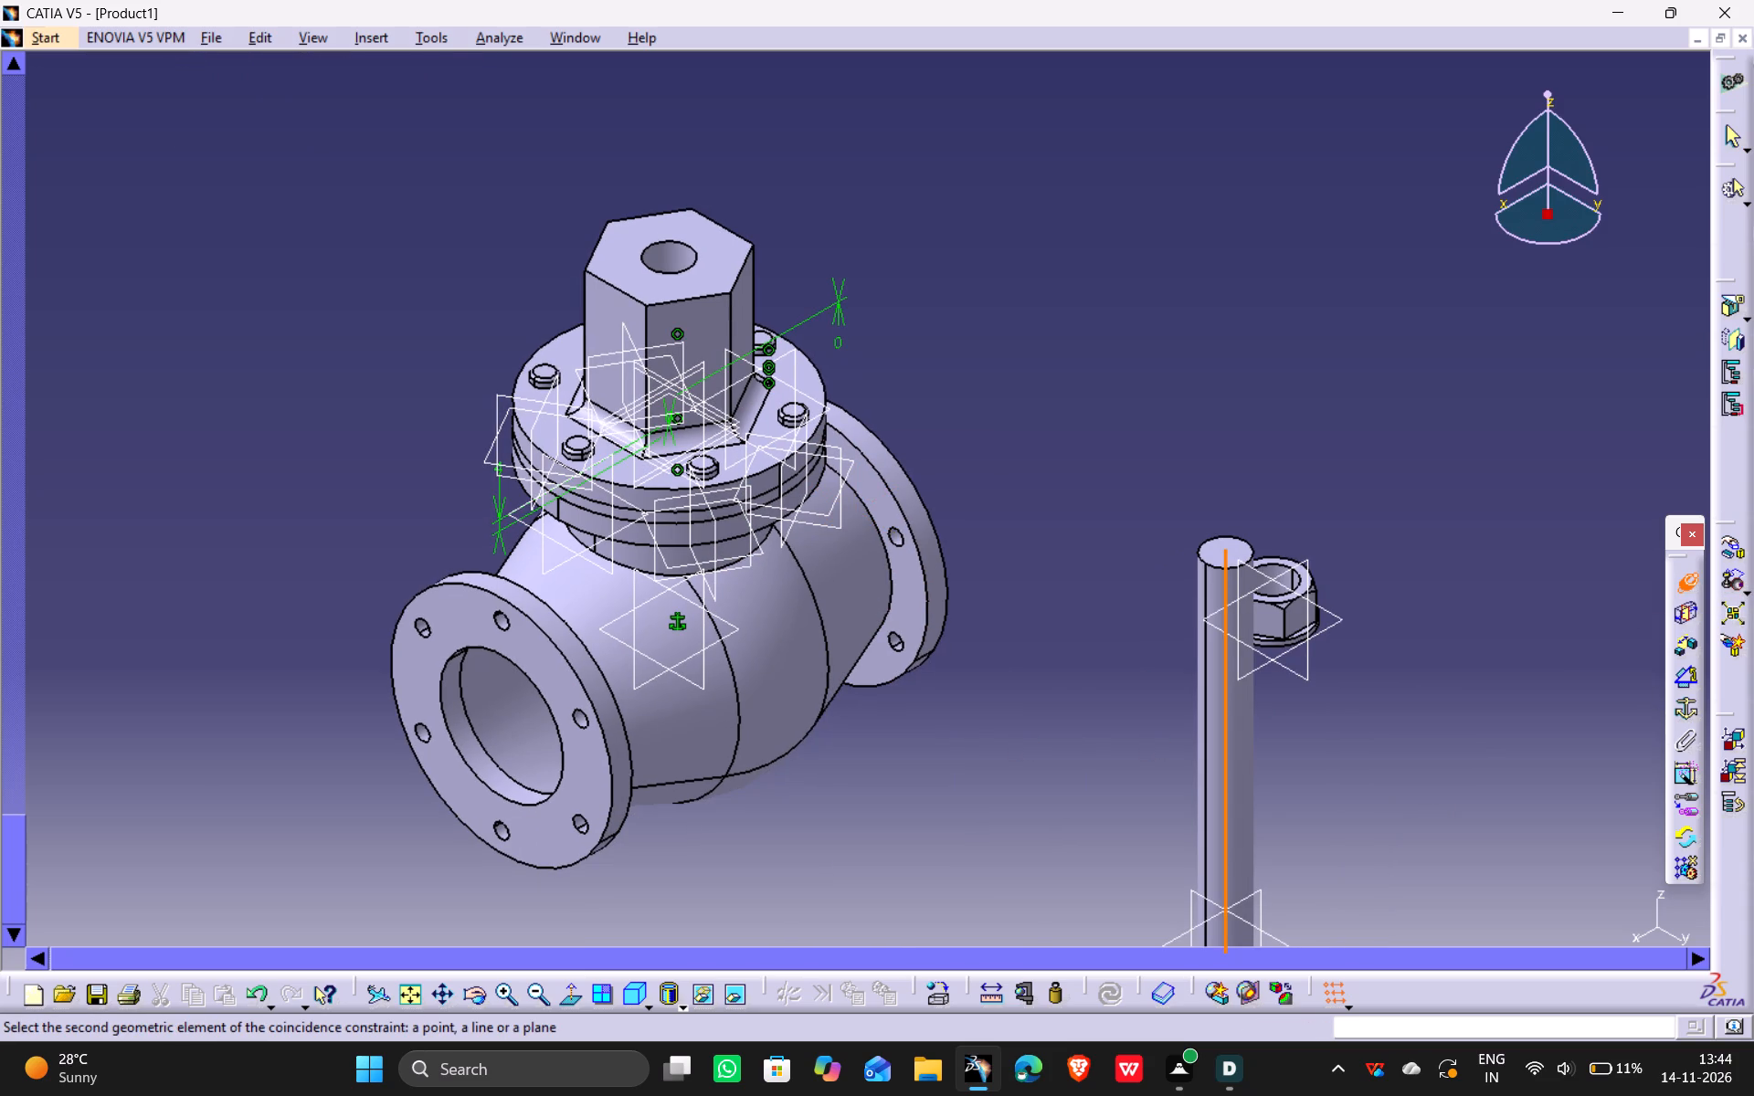
left_click(670, 254)
middle_click_drag(896, 298, 922, 401)
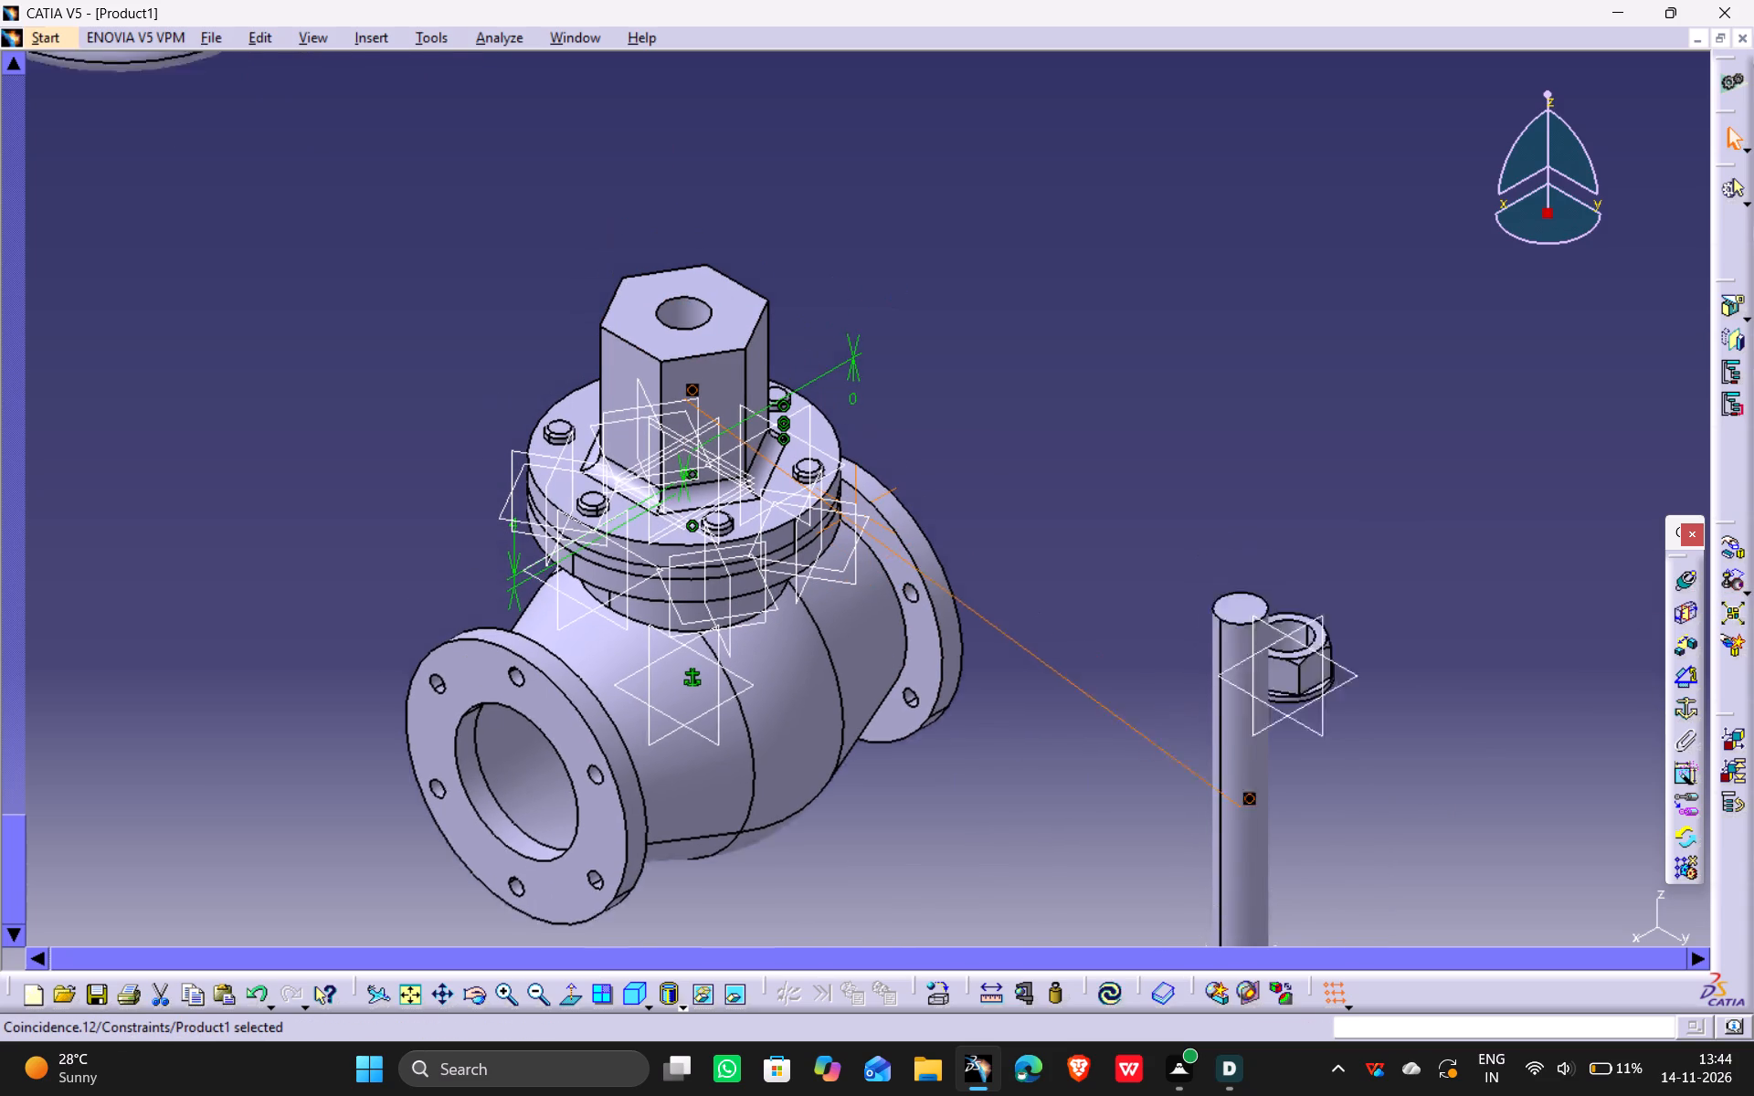
middle_click_drag(922, 401, 944, 509)
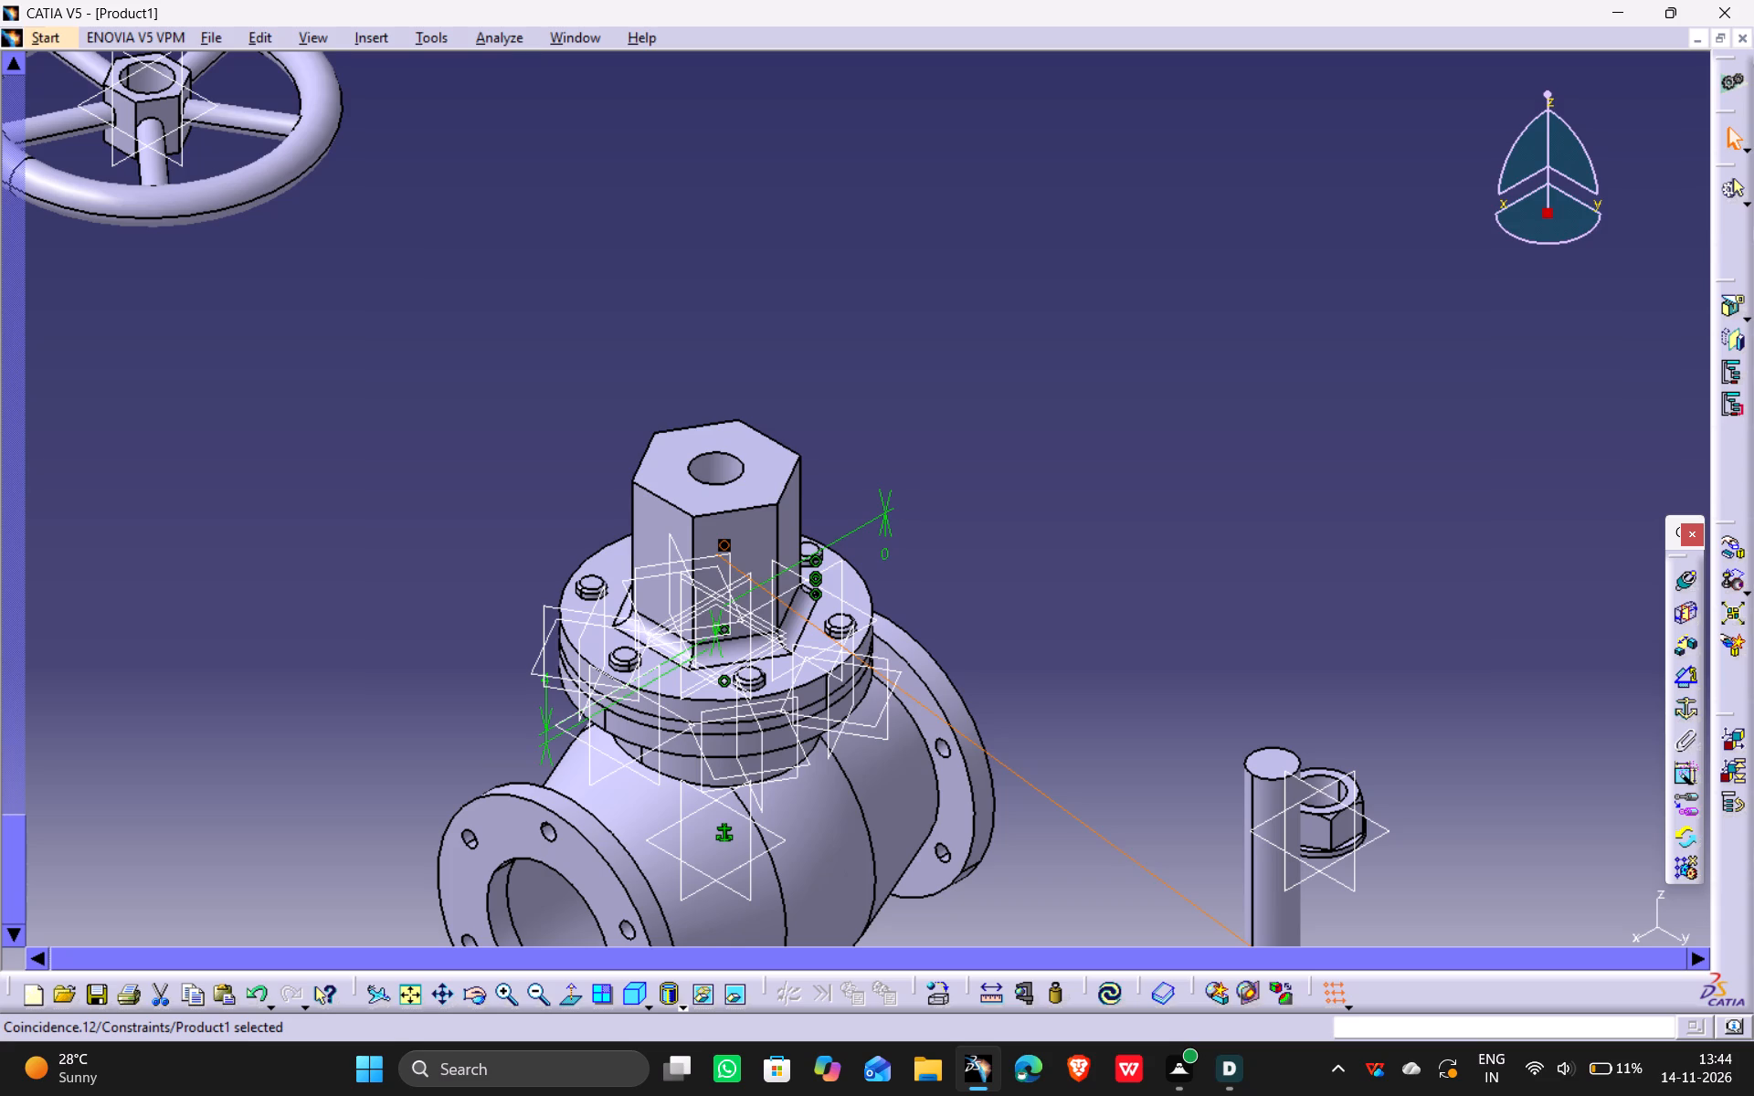
left_click(1168, 536)
Add a coincidence constraint between the axis of the handwheel's hub bore and the axis of the bonnet's bore.
middle_click_drag(817, 395, 914, 501)
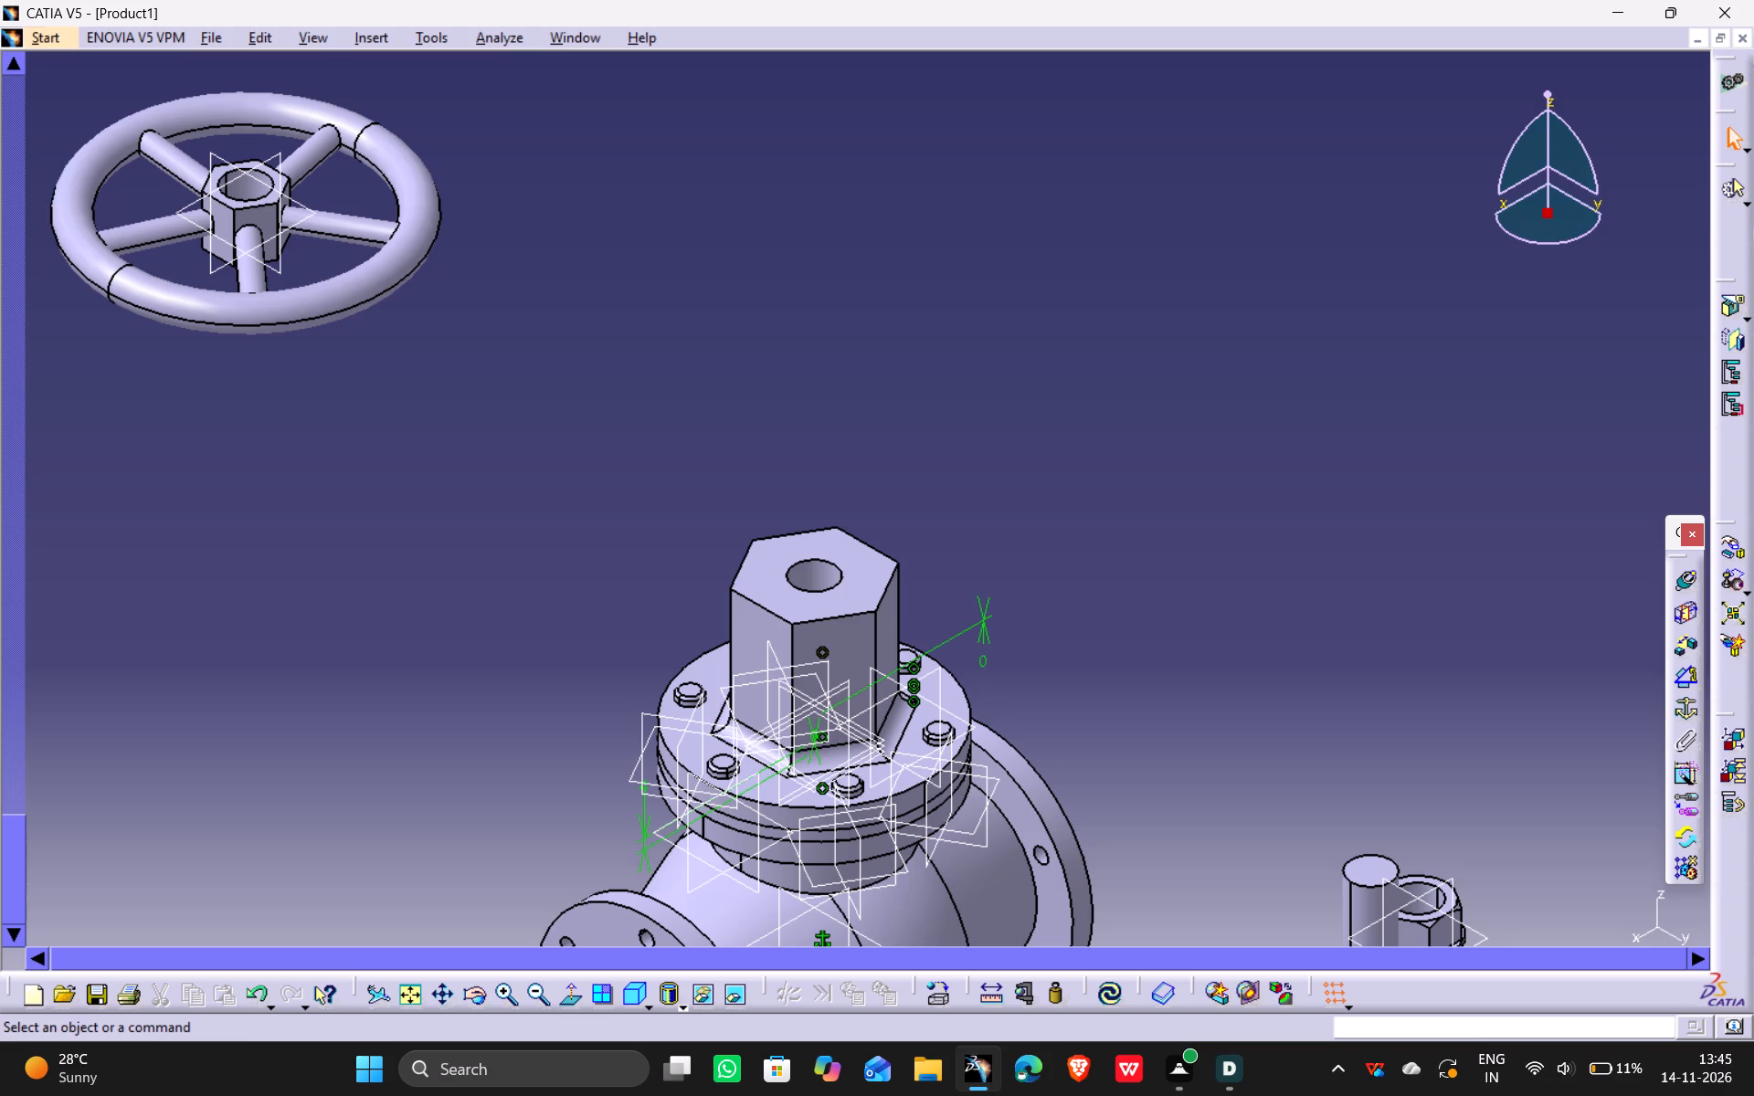
middle_click_drag(906, 570, 919, 476)
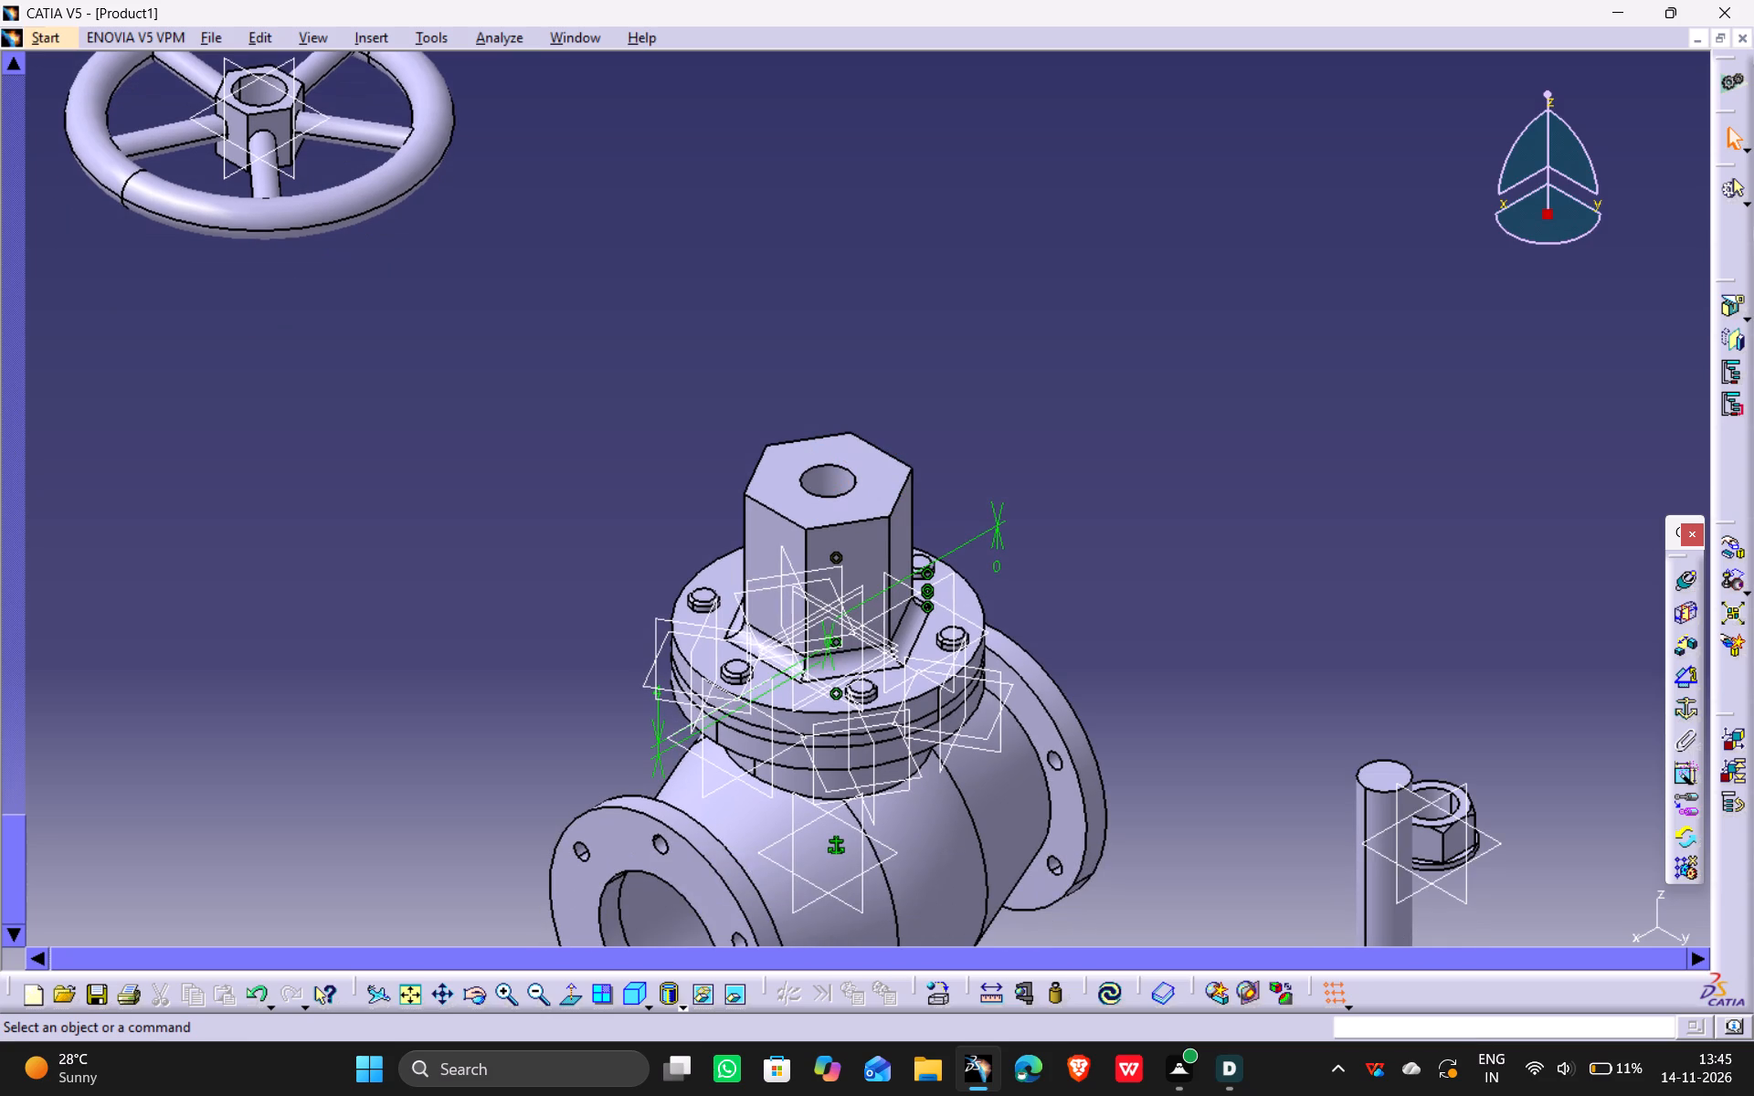
middle_click_drag(606, 199, 615, 244)
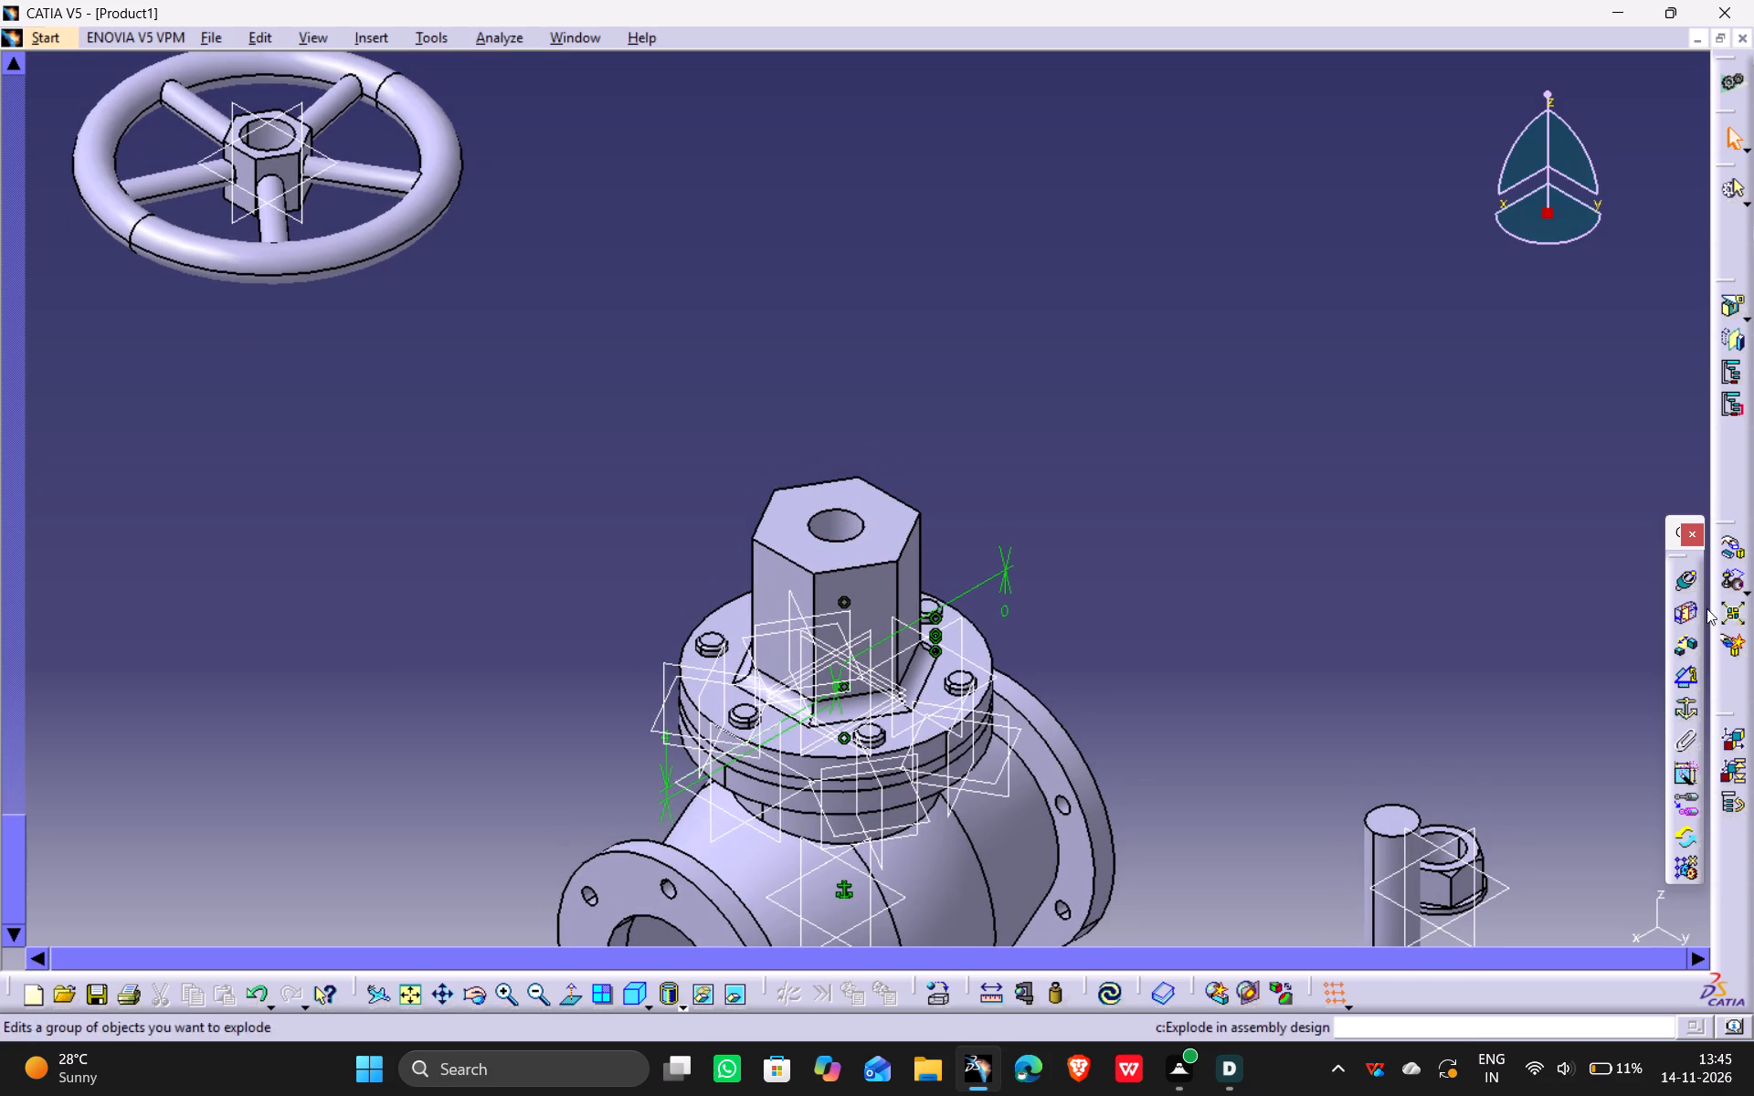
left_click(1689, 584)
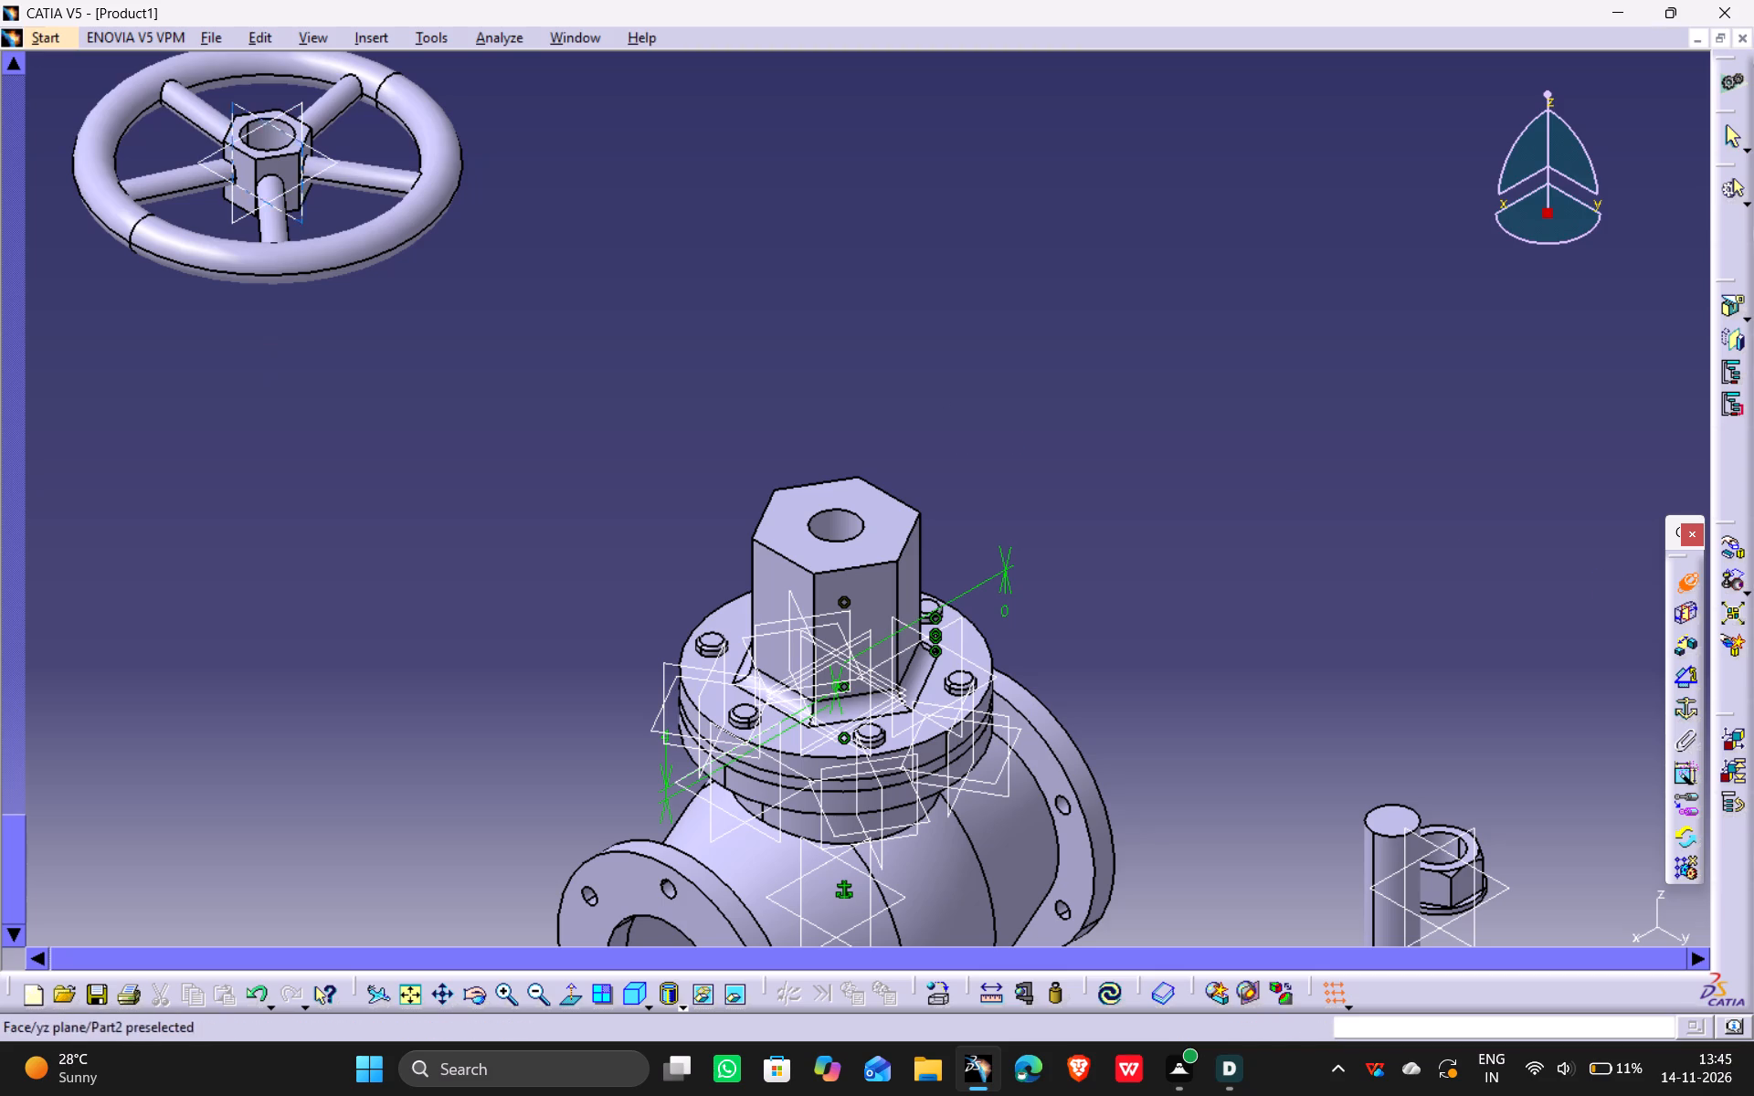
left_click(272, 137)
left_click(834, 524)
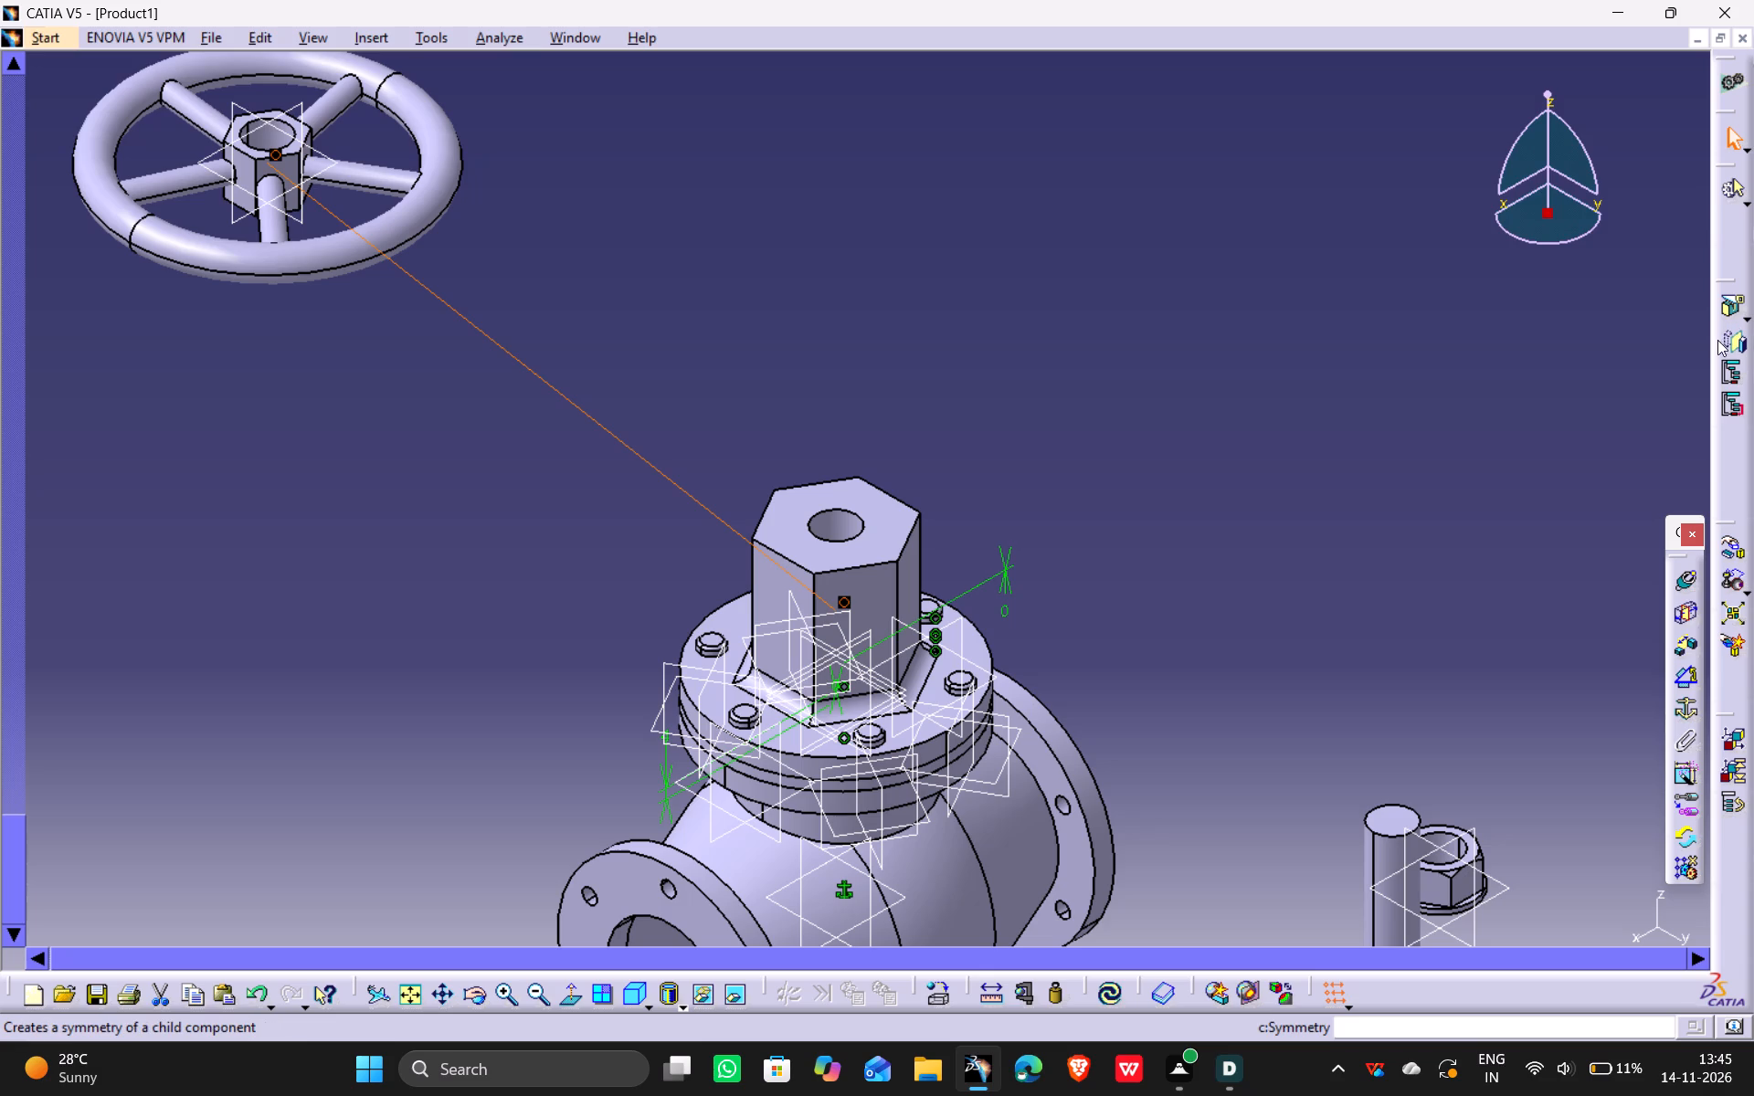
Add an offset constraint of 0 between the bonnet hexagon's top face and the handwheel hub's underside, orientation Opposite, and update the assembly.
left_click(1690, 653)
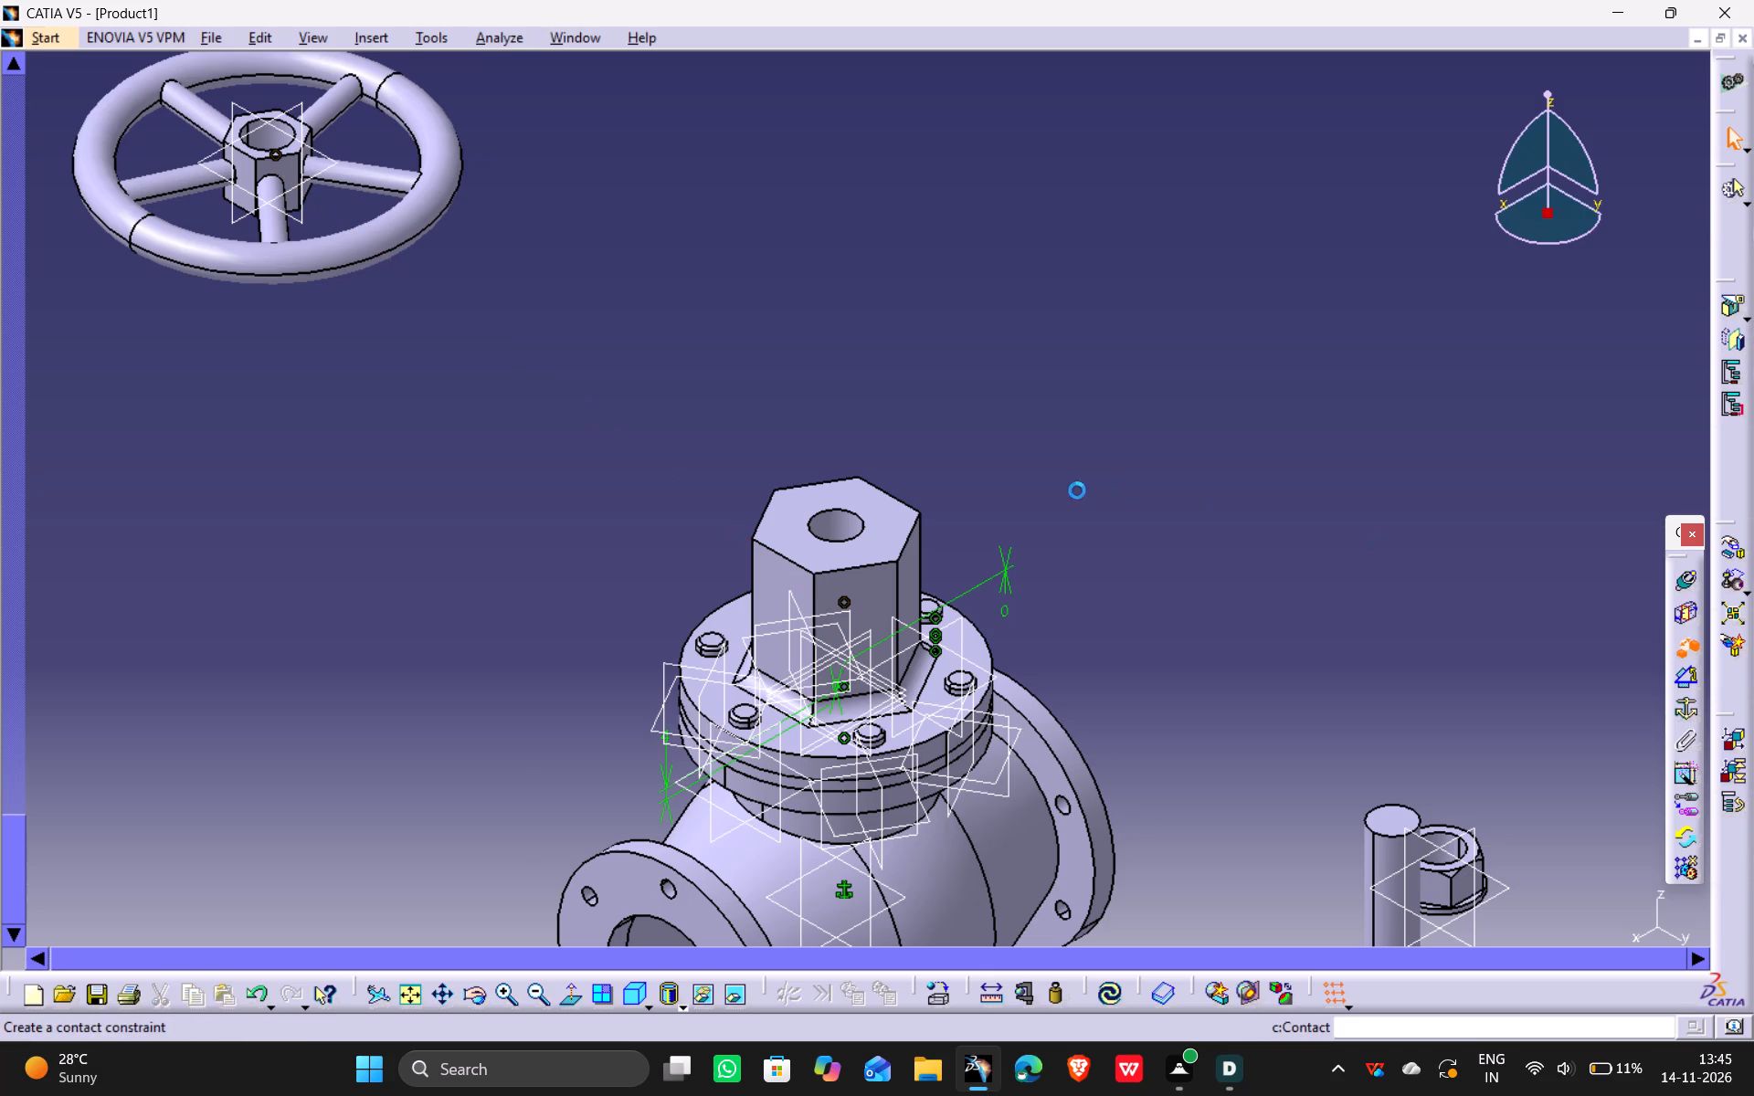
left_click(894, 511)
middle_click_drag(556, 472, 568, 205)
scroll(553, 474, "down", 2)
left_click_drag(545, 472, 568, 205)
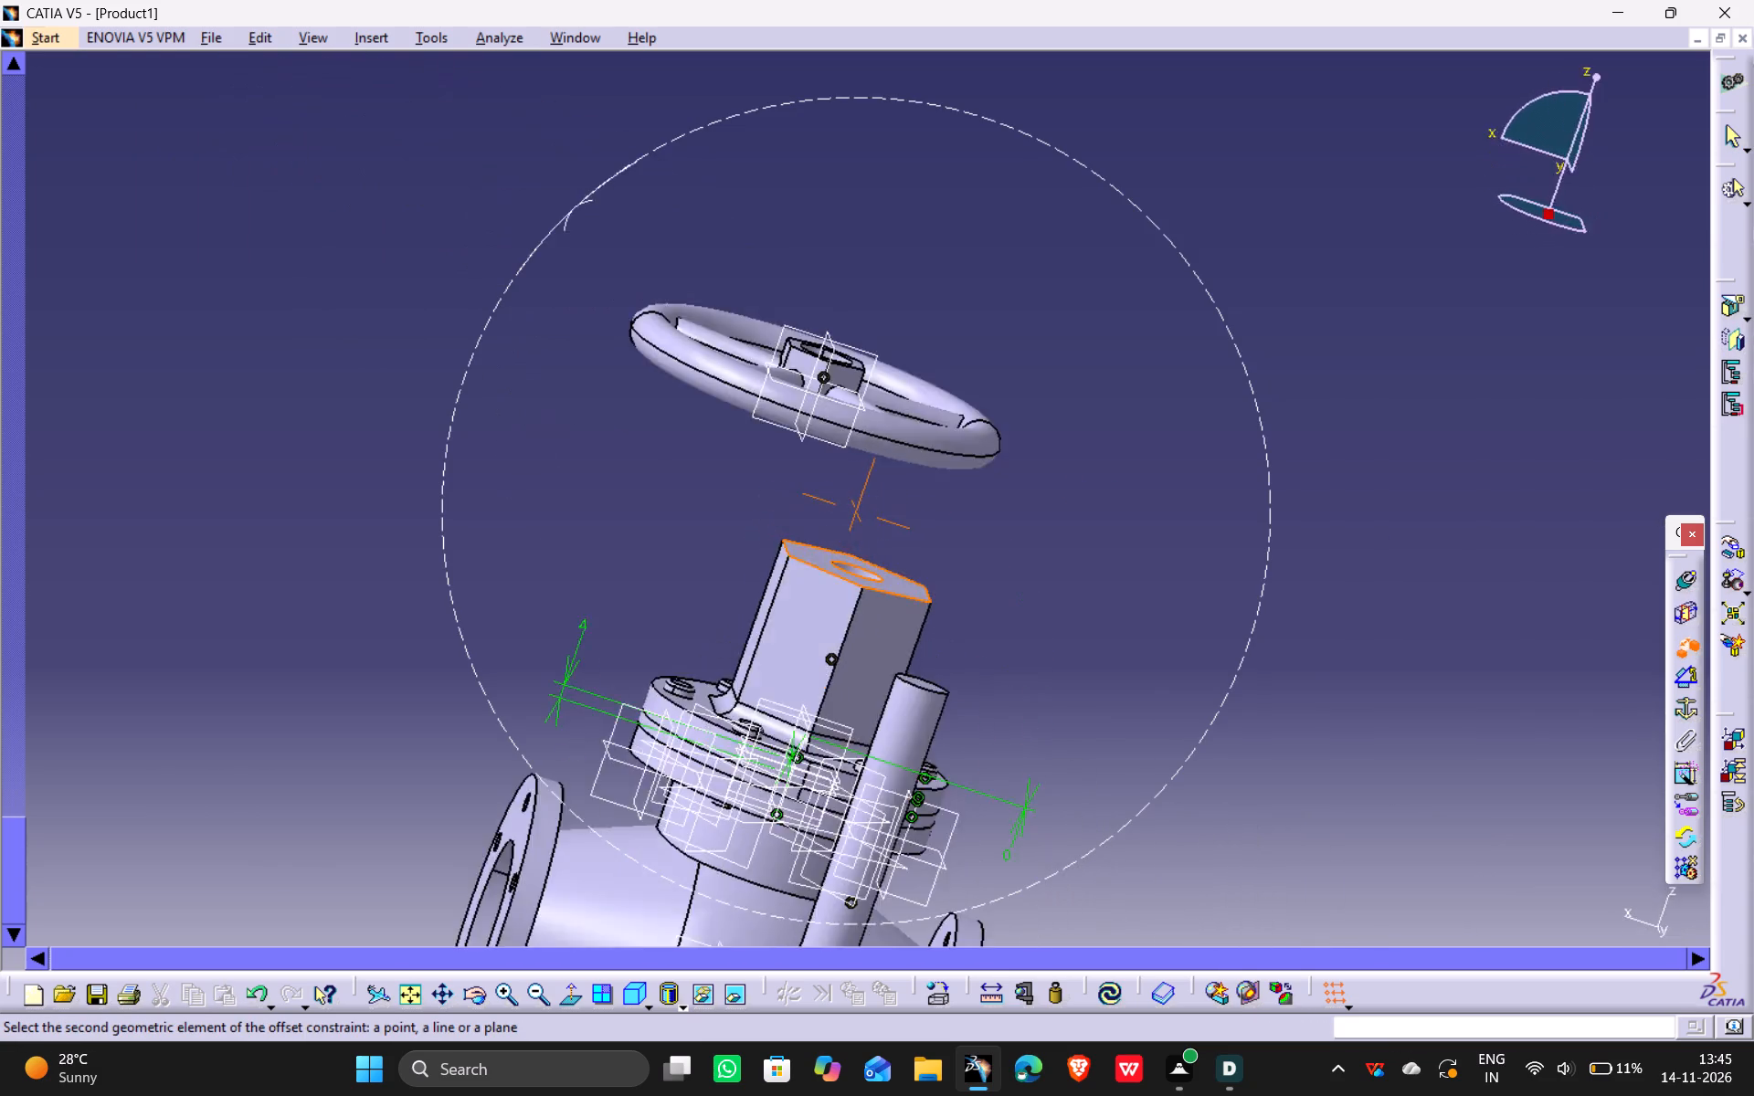
left_click_drag(568, 205, 800, 251)
middle_click_drag(568, 205, 787, 262)
middle_click_drag(725, 265, 638, 605)
middle_click_drag(578, 444, 549, 529)
middle_click_drag(244, 497, 703, 362)
left_click_drag(246, 495, 713, 366)
scroll(270, 481, "down", 1)
middle_click_drag(537, 284, 611, 769)
middle_click_drag(438, 837, 424, 777, "ctrl")
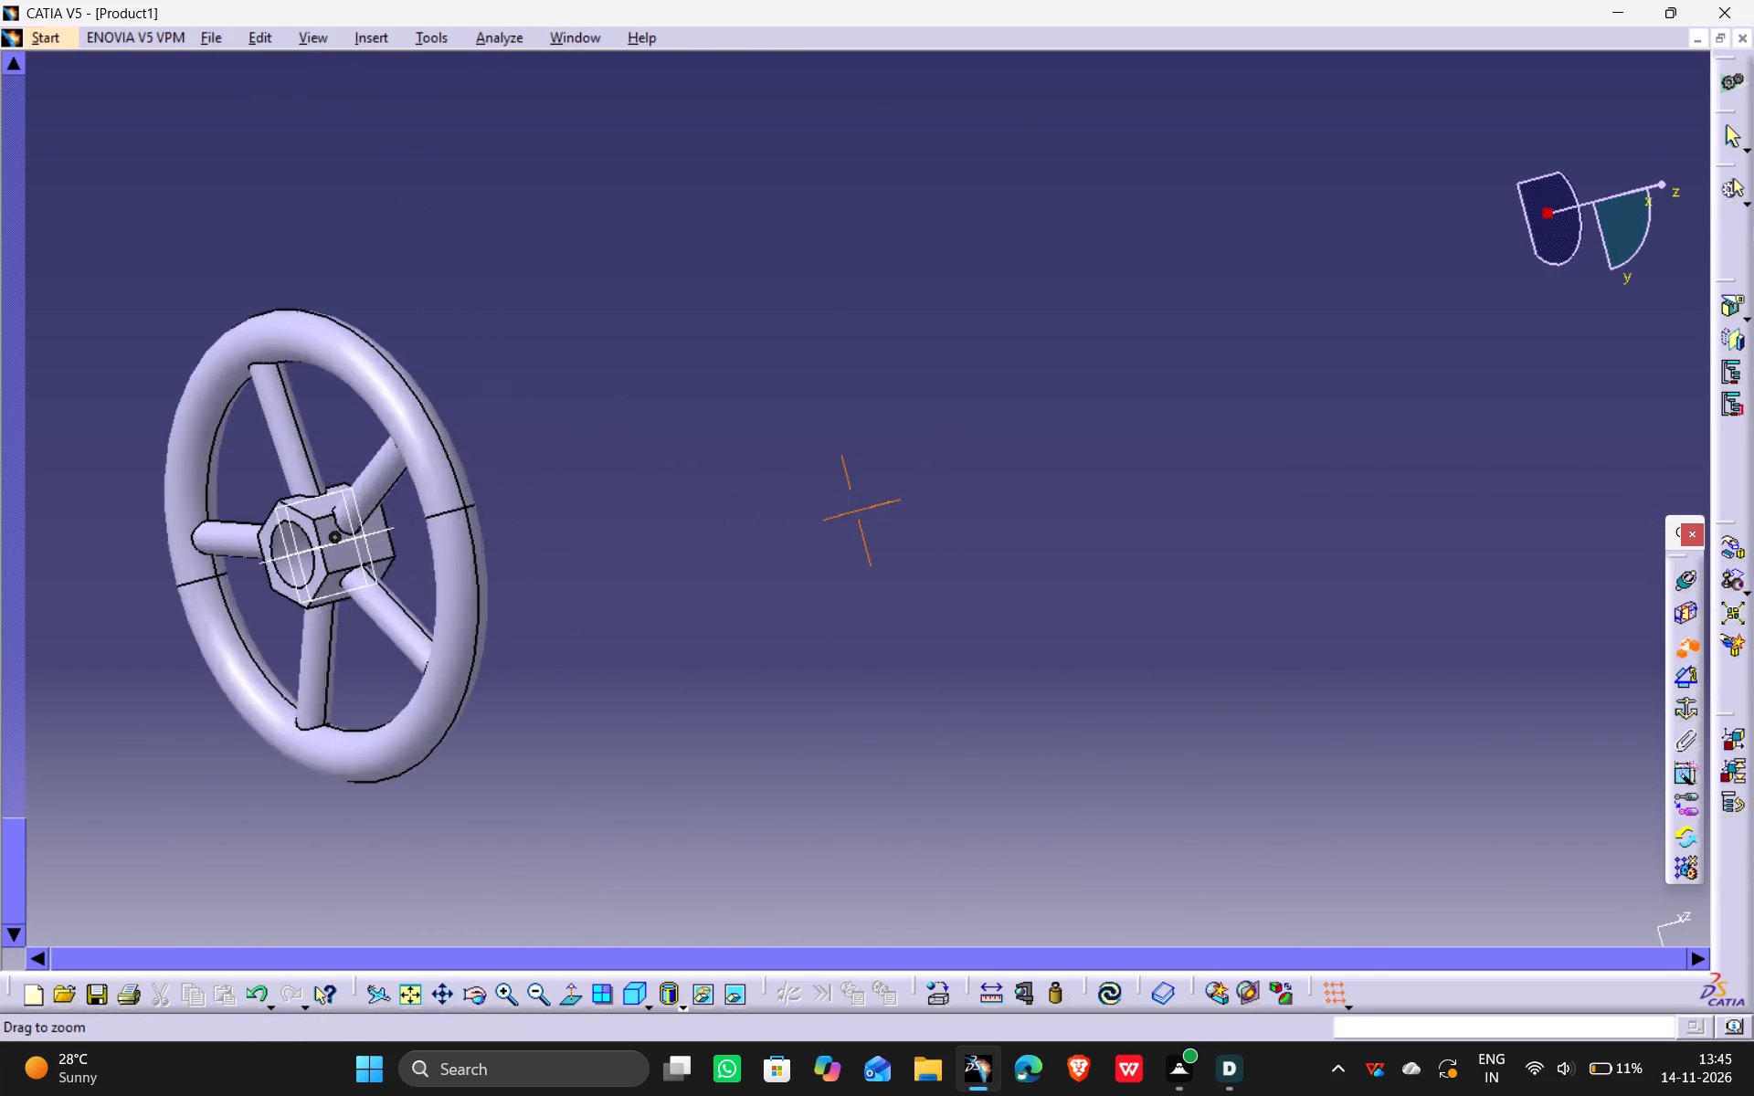
middle_click_drag(424, 777, 408, 643, "ctrl")
scroll(280, 625, "up", 1, "ctrl")
middle_click_drag(280, 621, 1303, 486)
middle_click_drag(909, 501, 1135, 488)
left_click(673, 379)
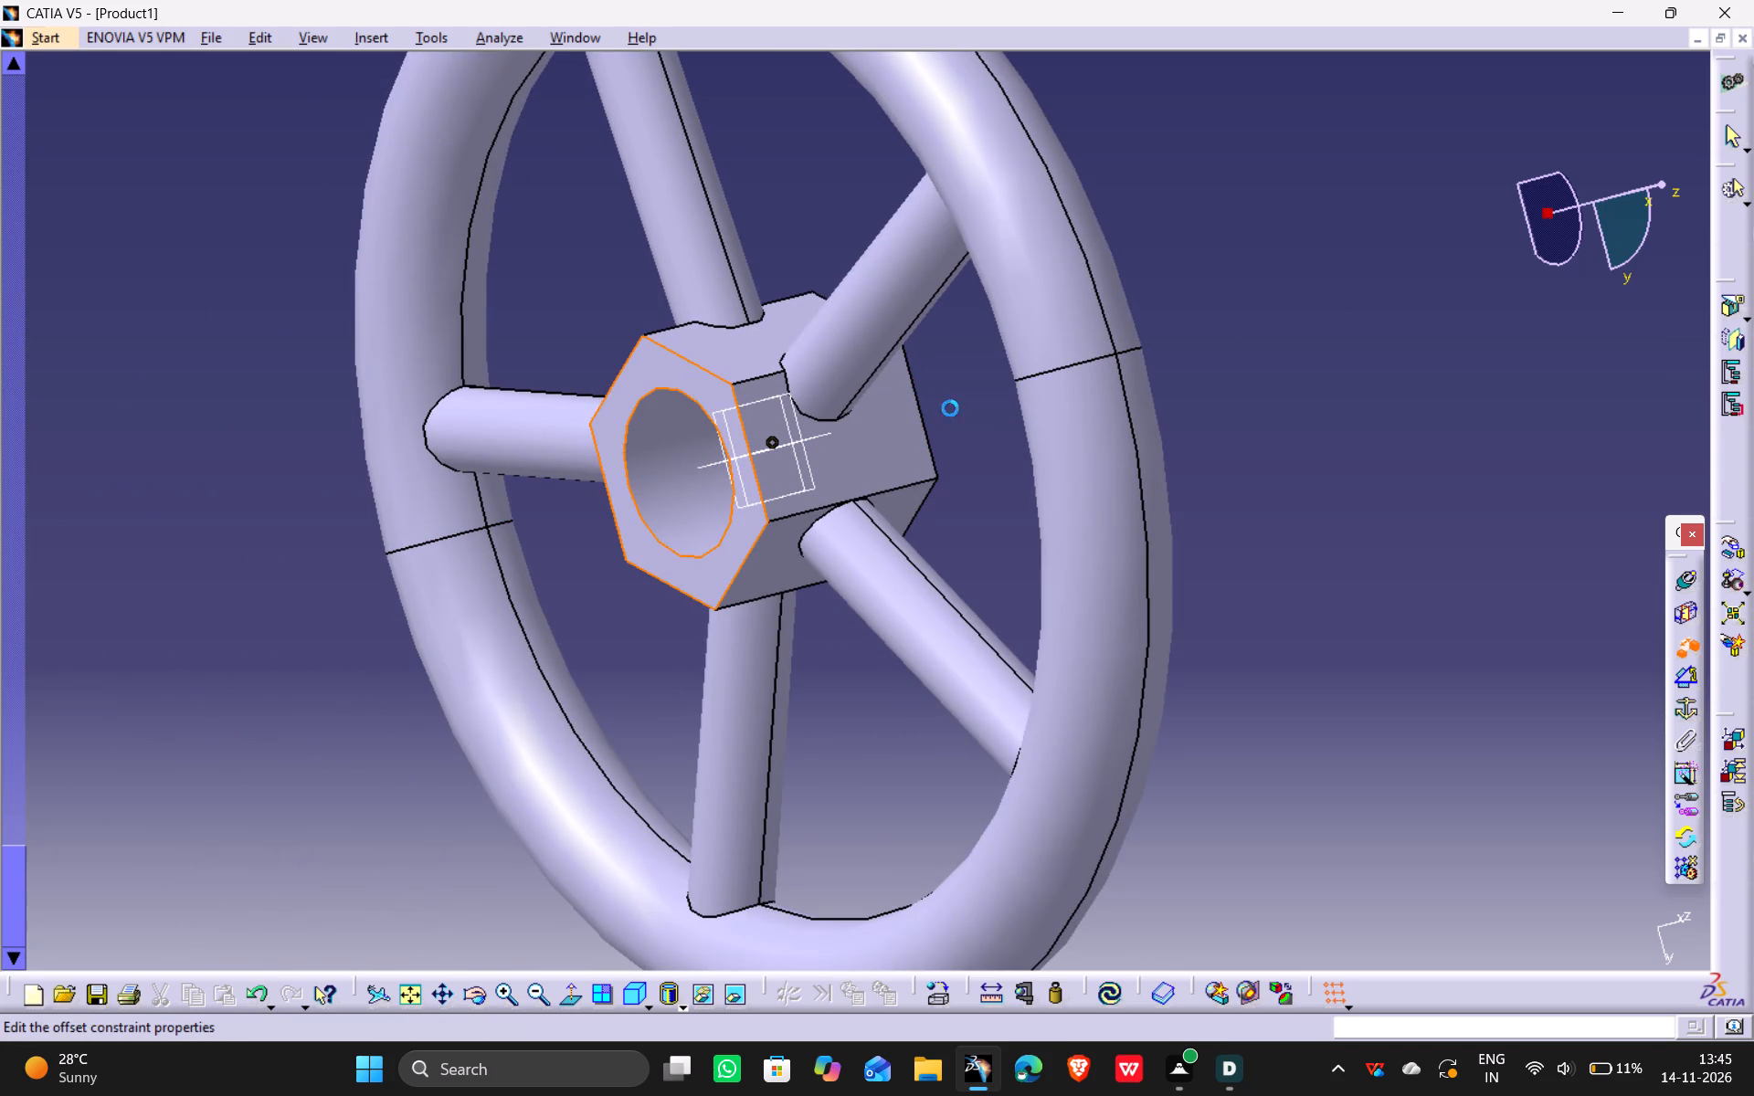
key("0")
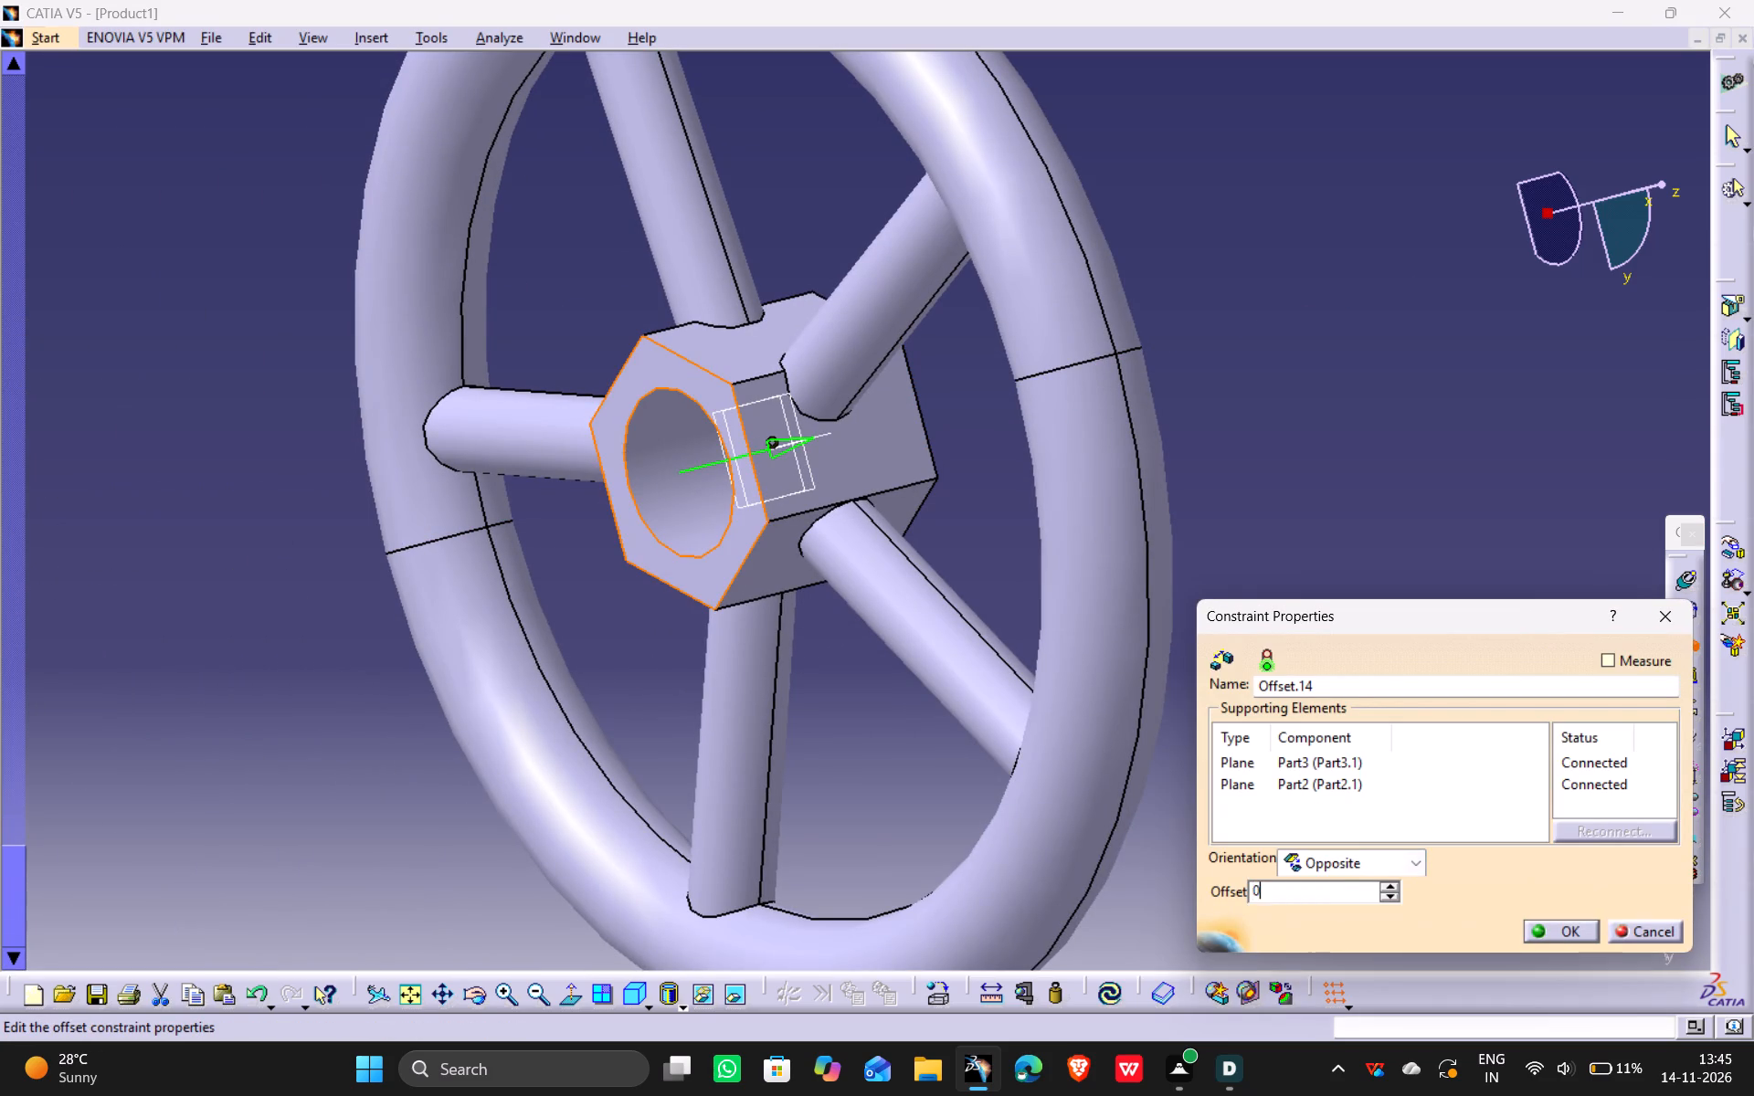
key("Return")
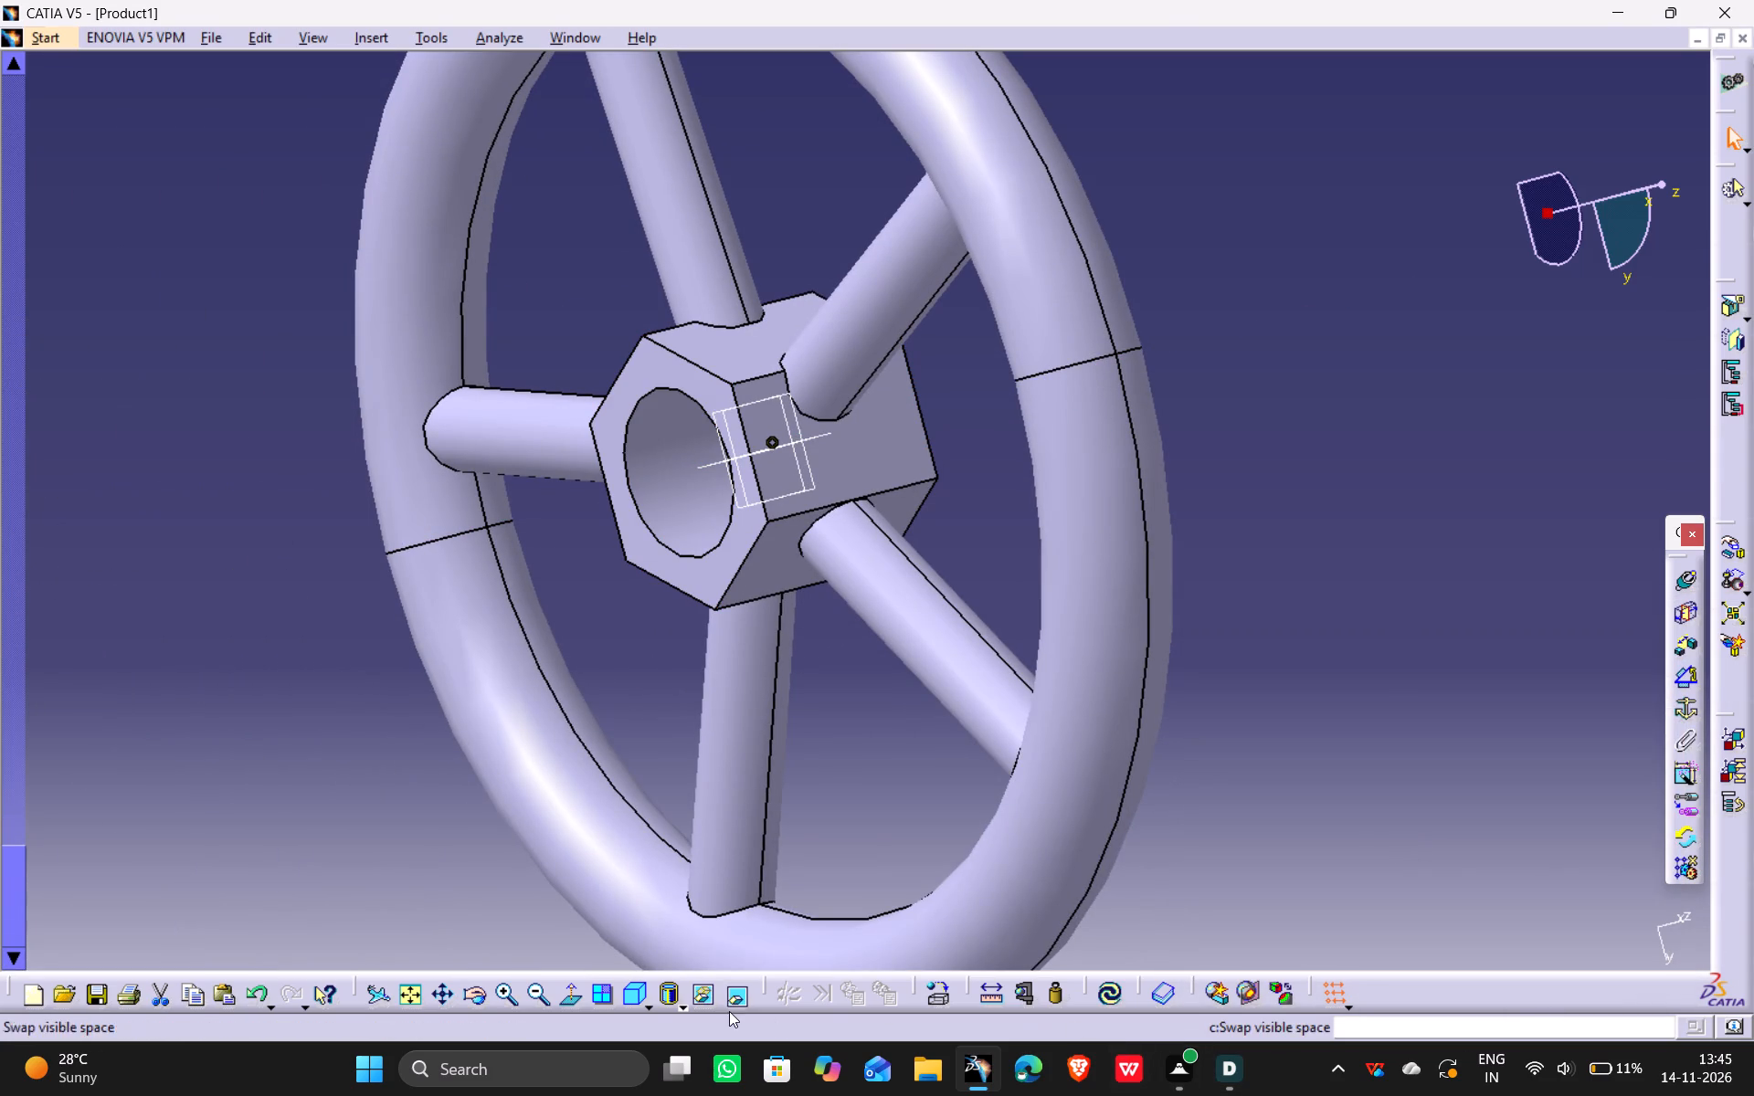
left_click(629, 996)
middle_click_drag(797, 588, 798, 590, "ctrl")
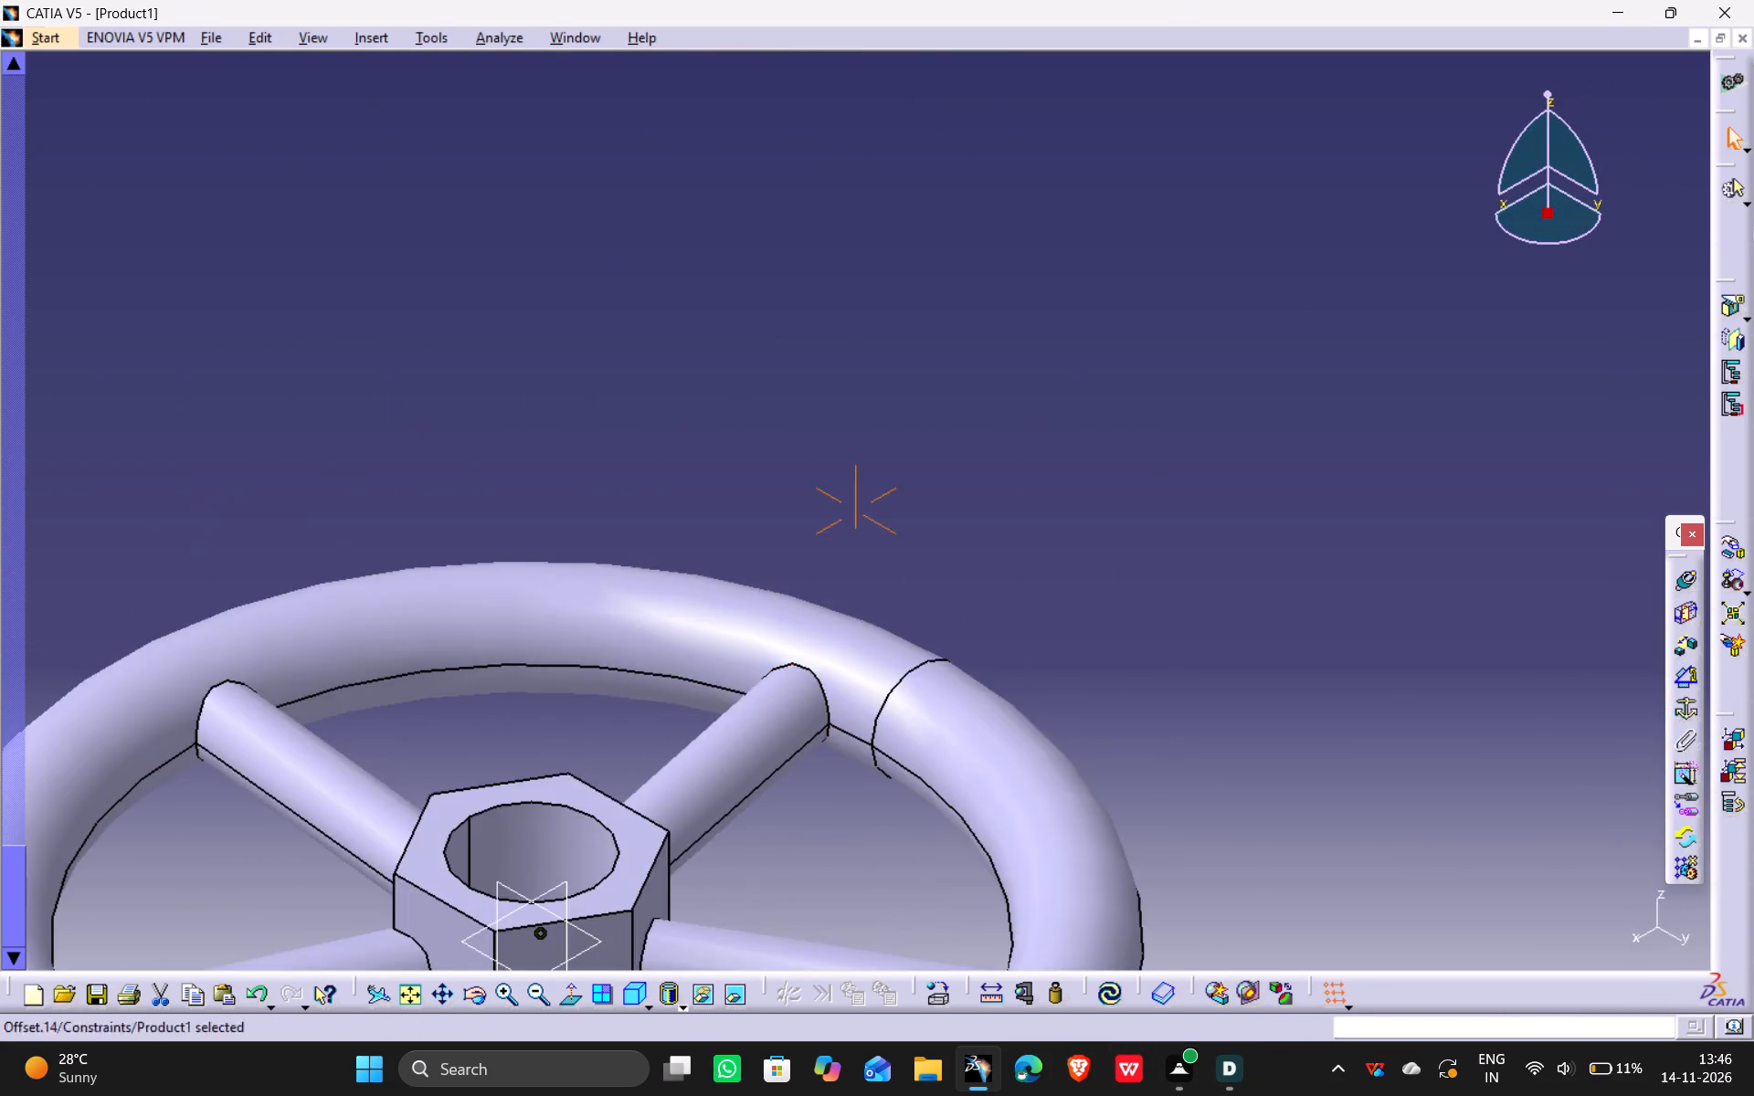
middle_click_drag(798, 590, 812, 859, "ctrl")
middle_click_drag(832, 896, 709, 867)
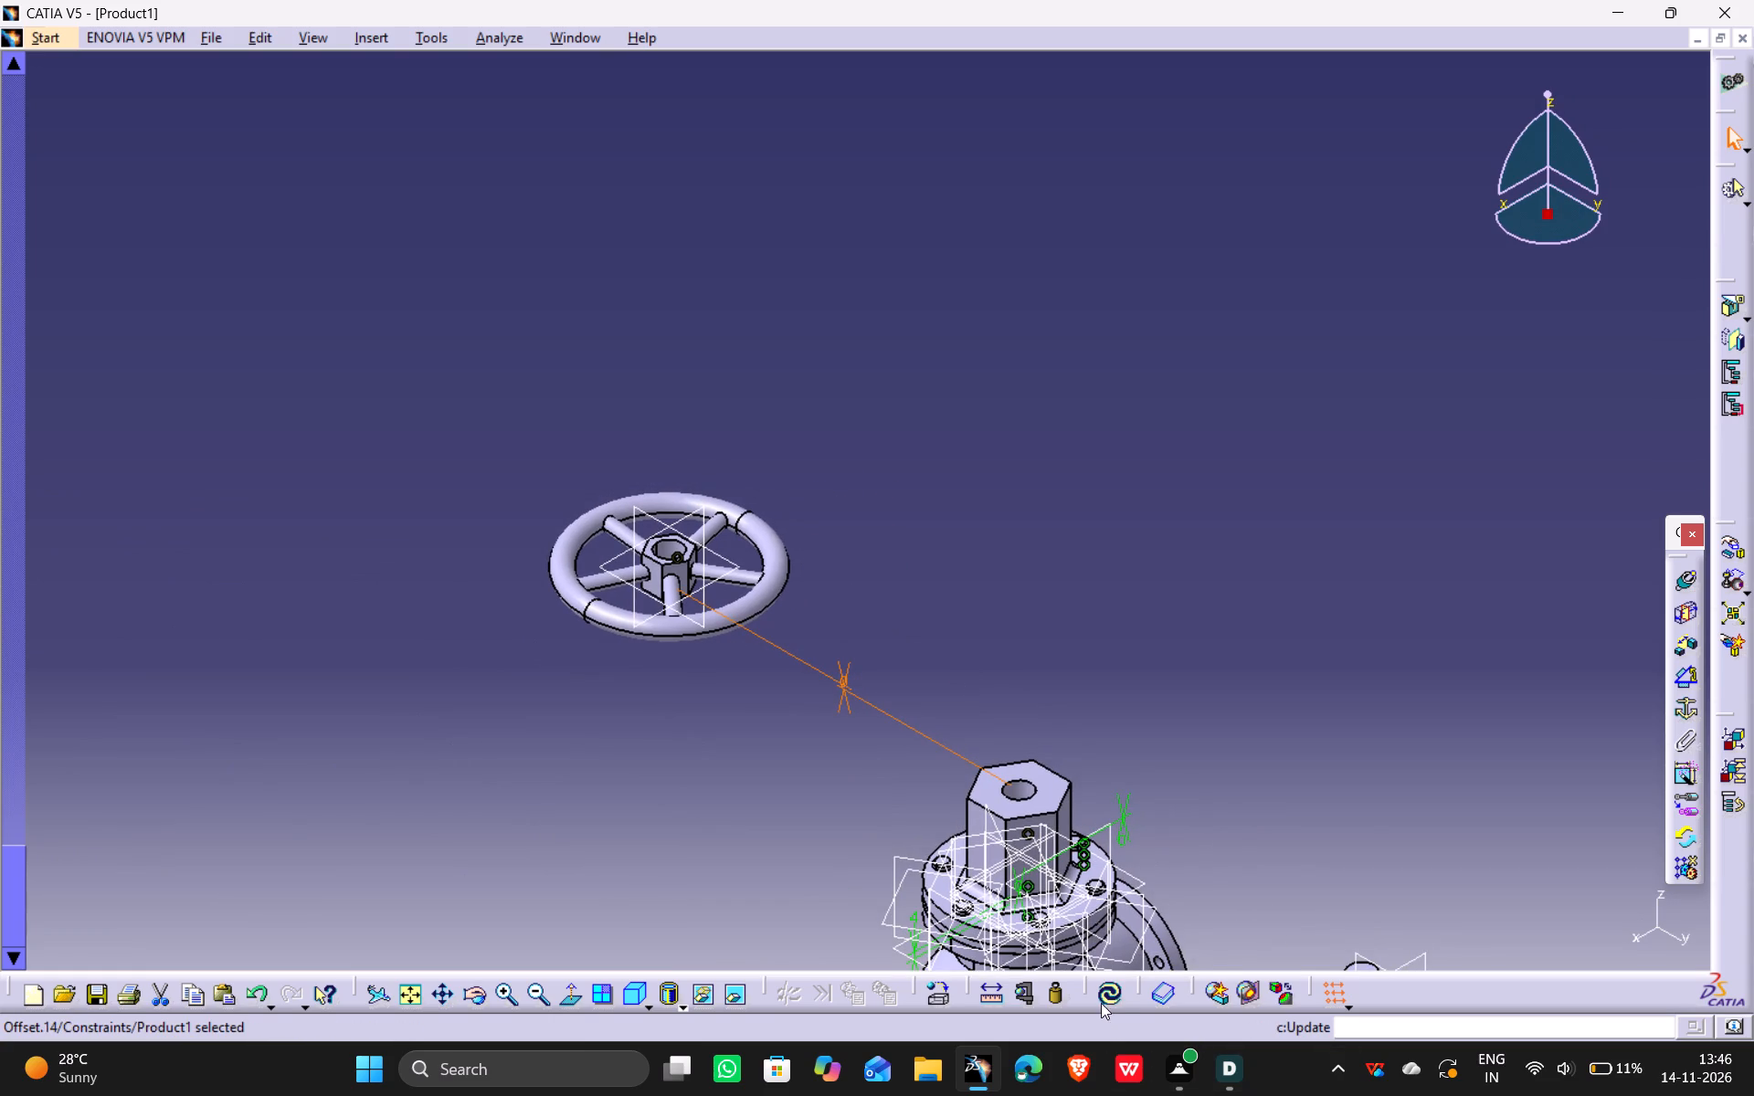
left_click(1101, 1001)
left_click(1170, 600)
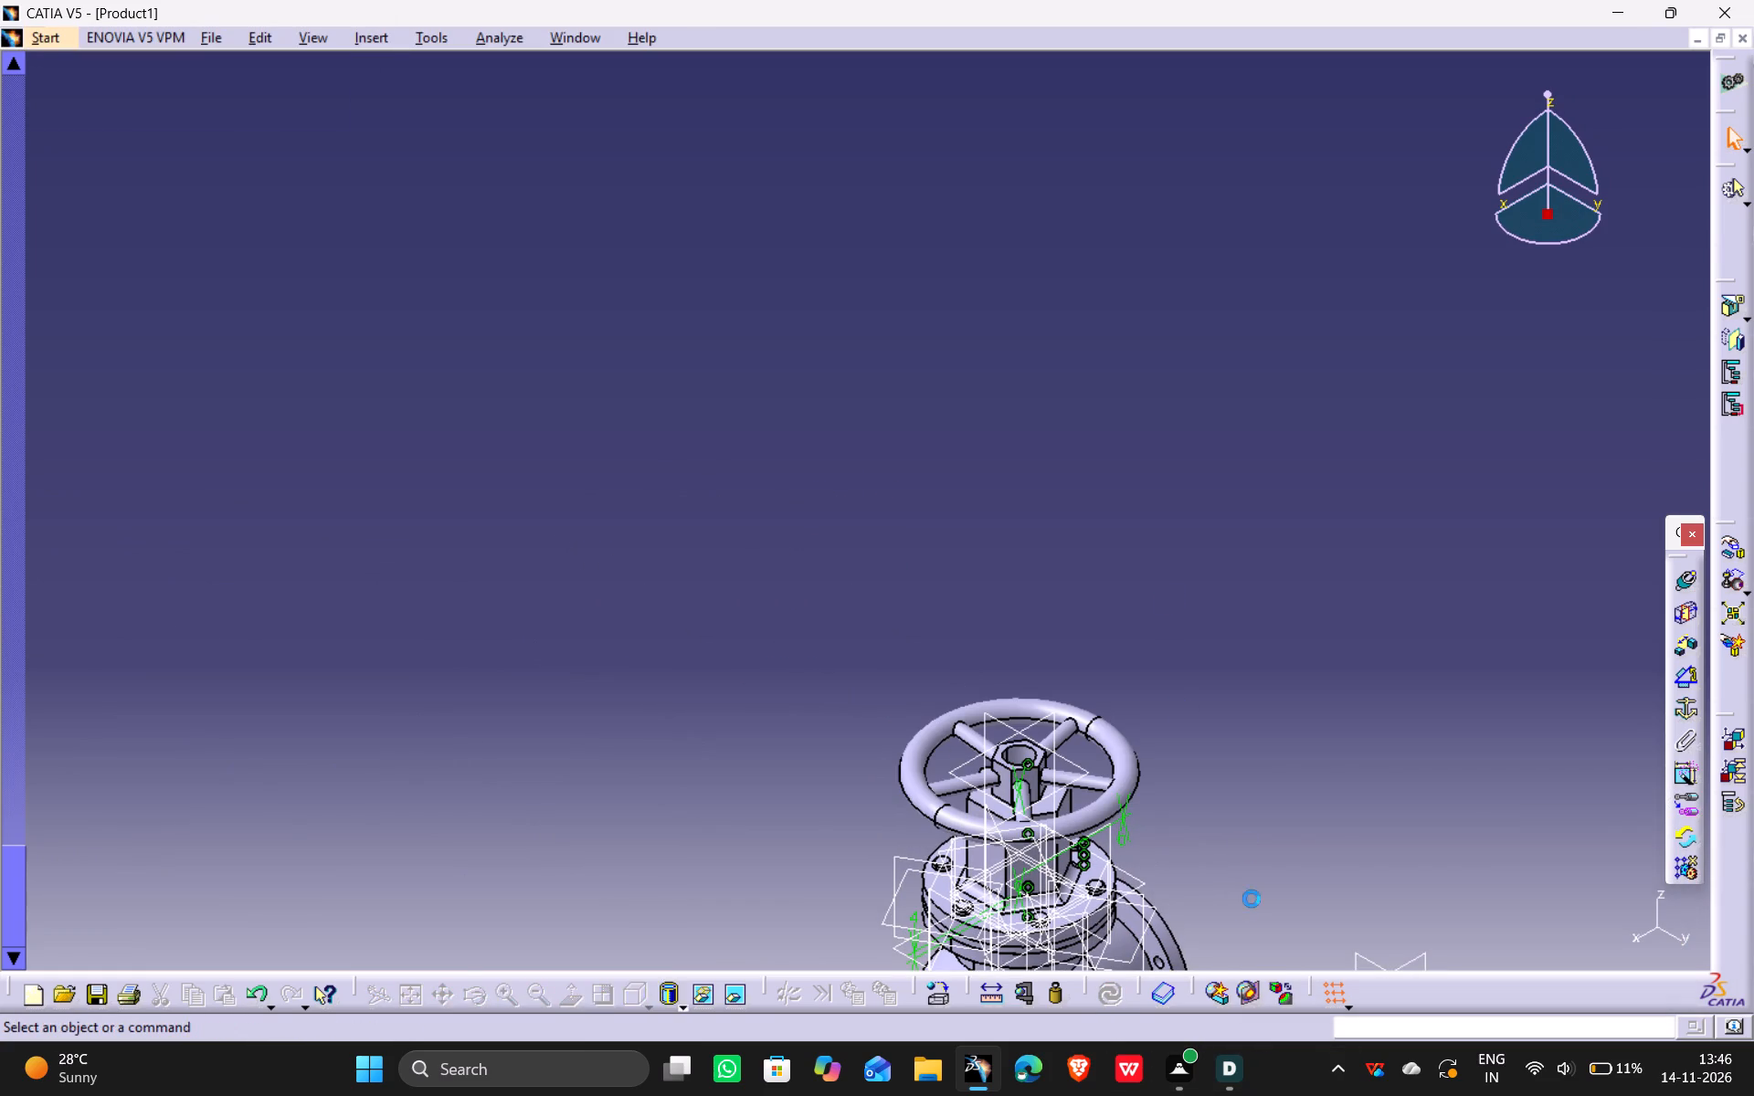
Examine how the handwheel and spindle sit on the bonnet, from above and from several oblique angles.
middle_click_drag(1215, 884, 1102, 625)
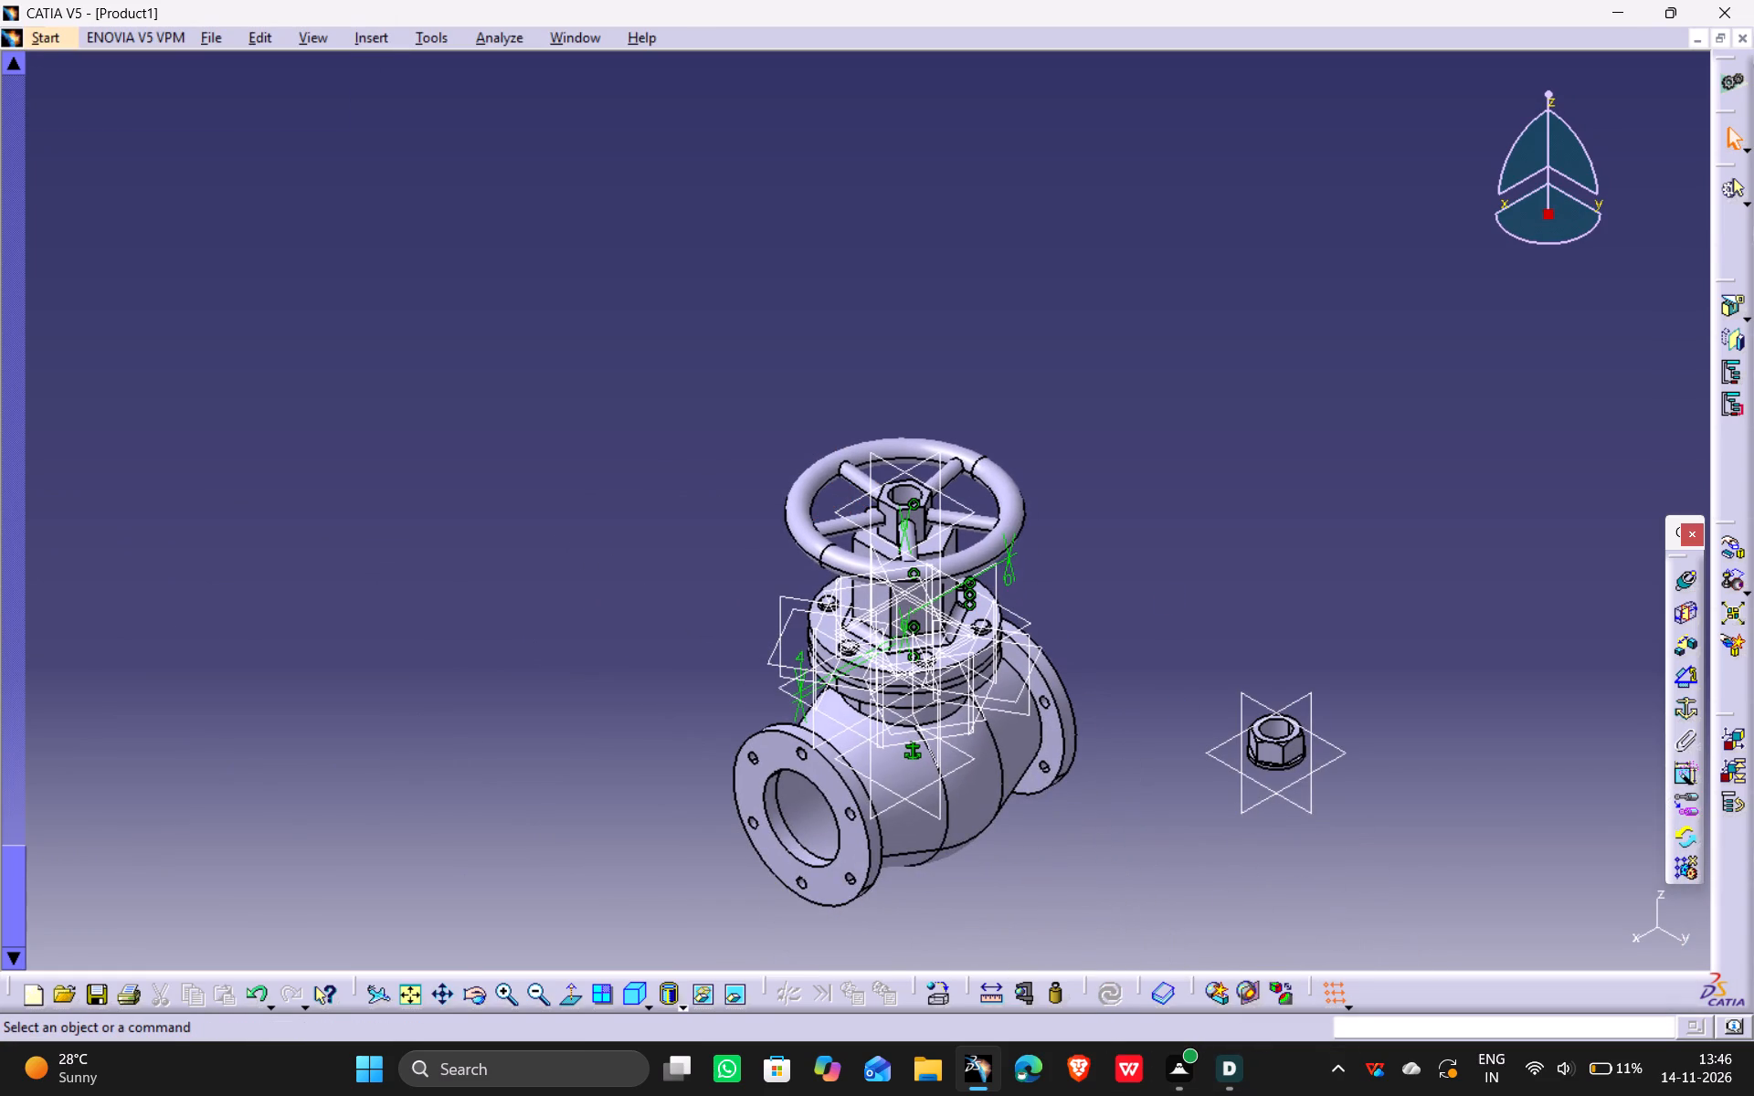
middle_click_drag(892, 280, 905, 429)
scroll(891, 279, "down", 1)
left_click_drag(891, 279, 905, 429)
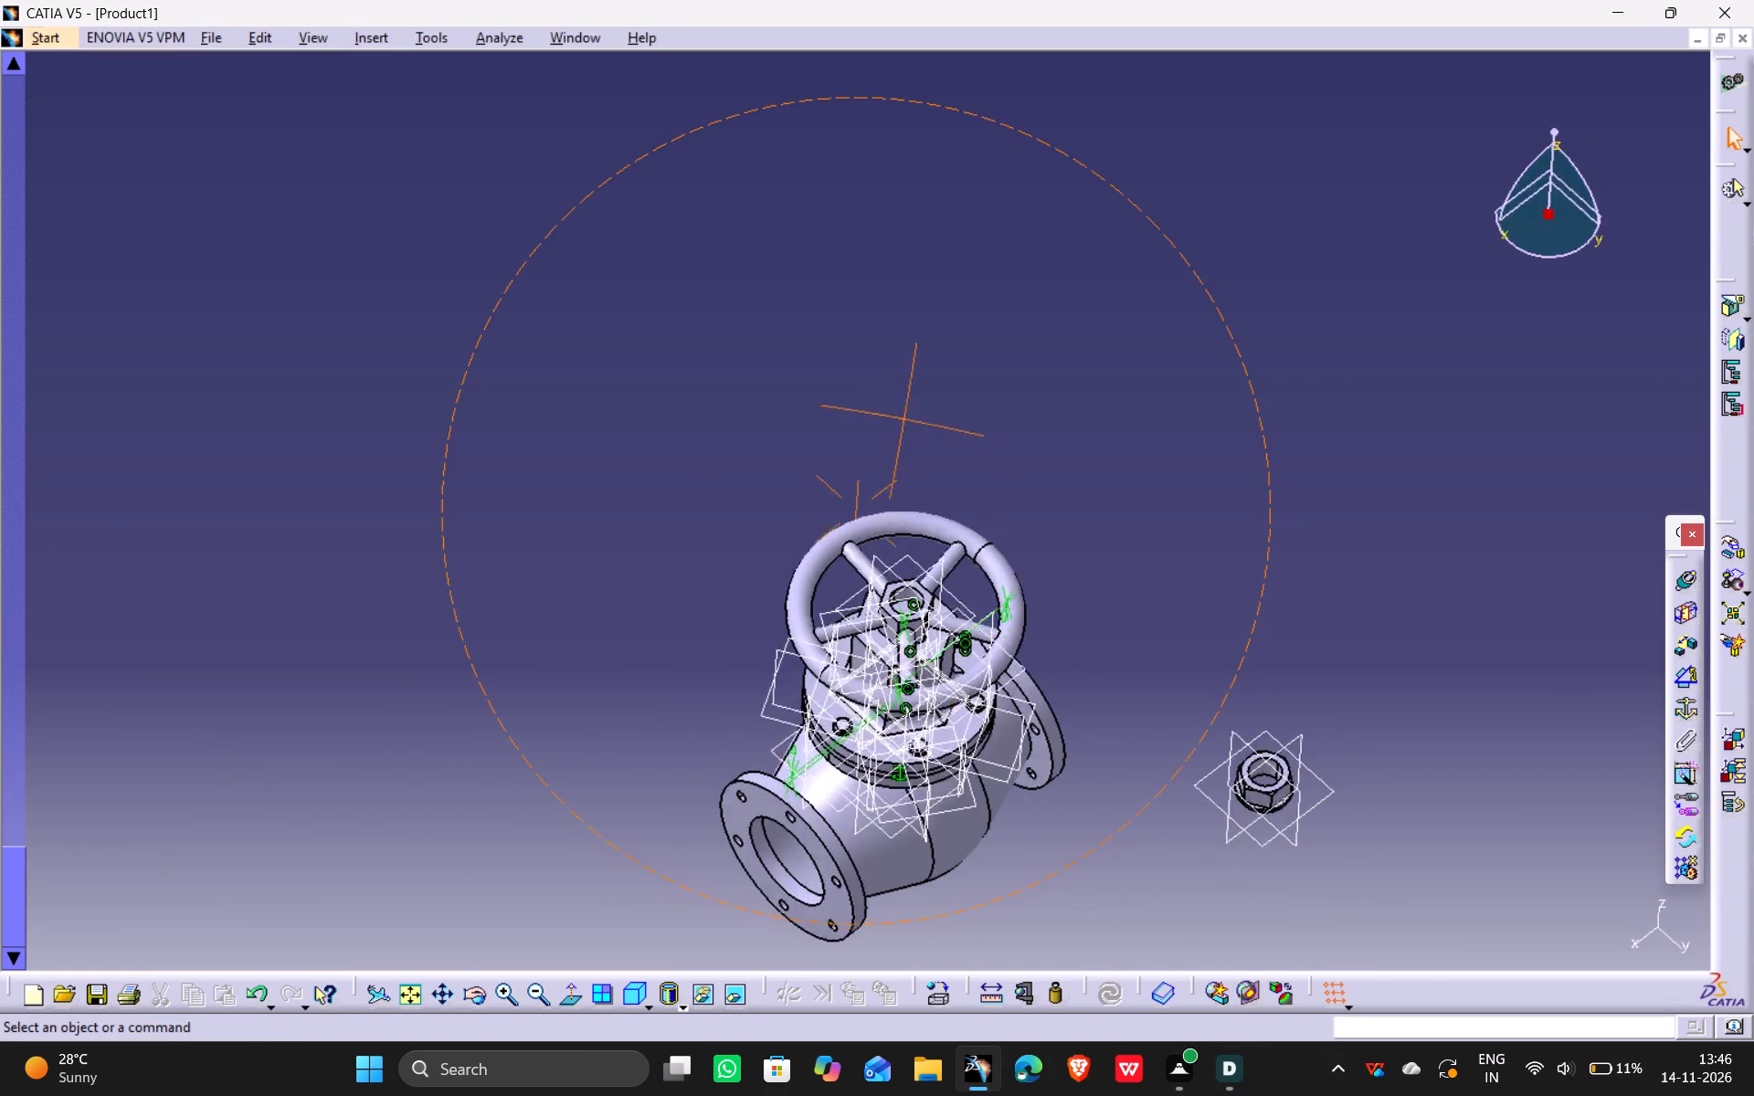
left_click_drag(905, 429, 886, 649)
middle_click_drag(905, 429, 882, 649)
scroll(909, 518, "down", 1)
middle_click_drag(987, 973, 973, 859, "ctrl")
middle_click_drag(947, 892, 946, 888)
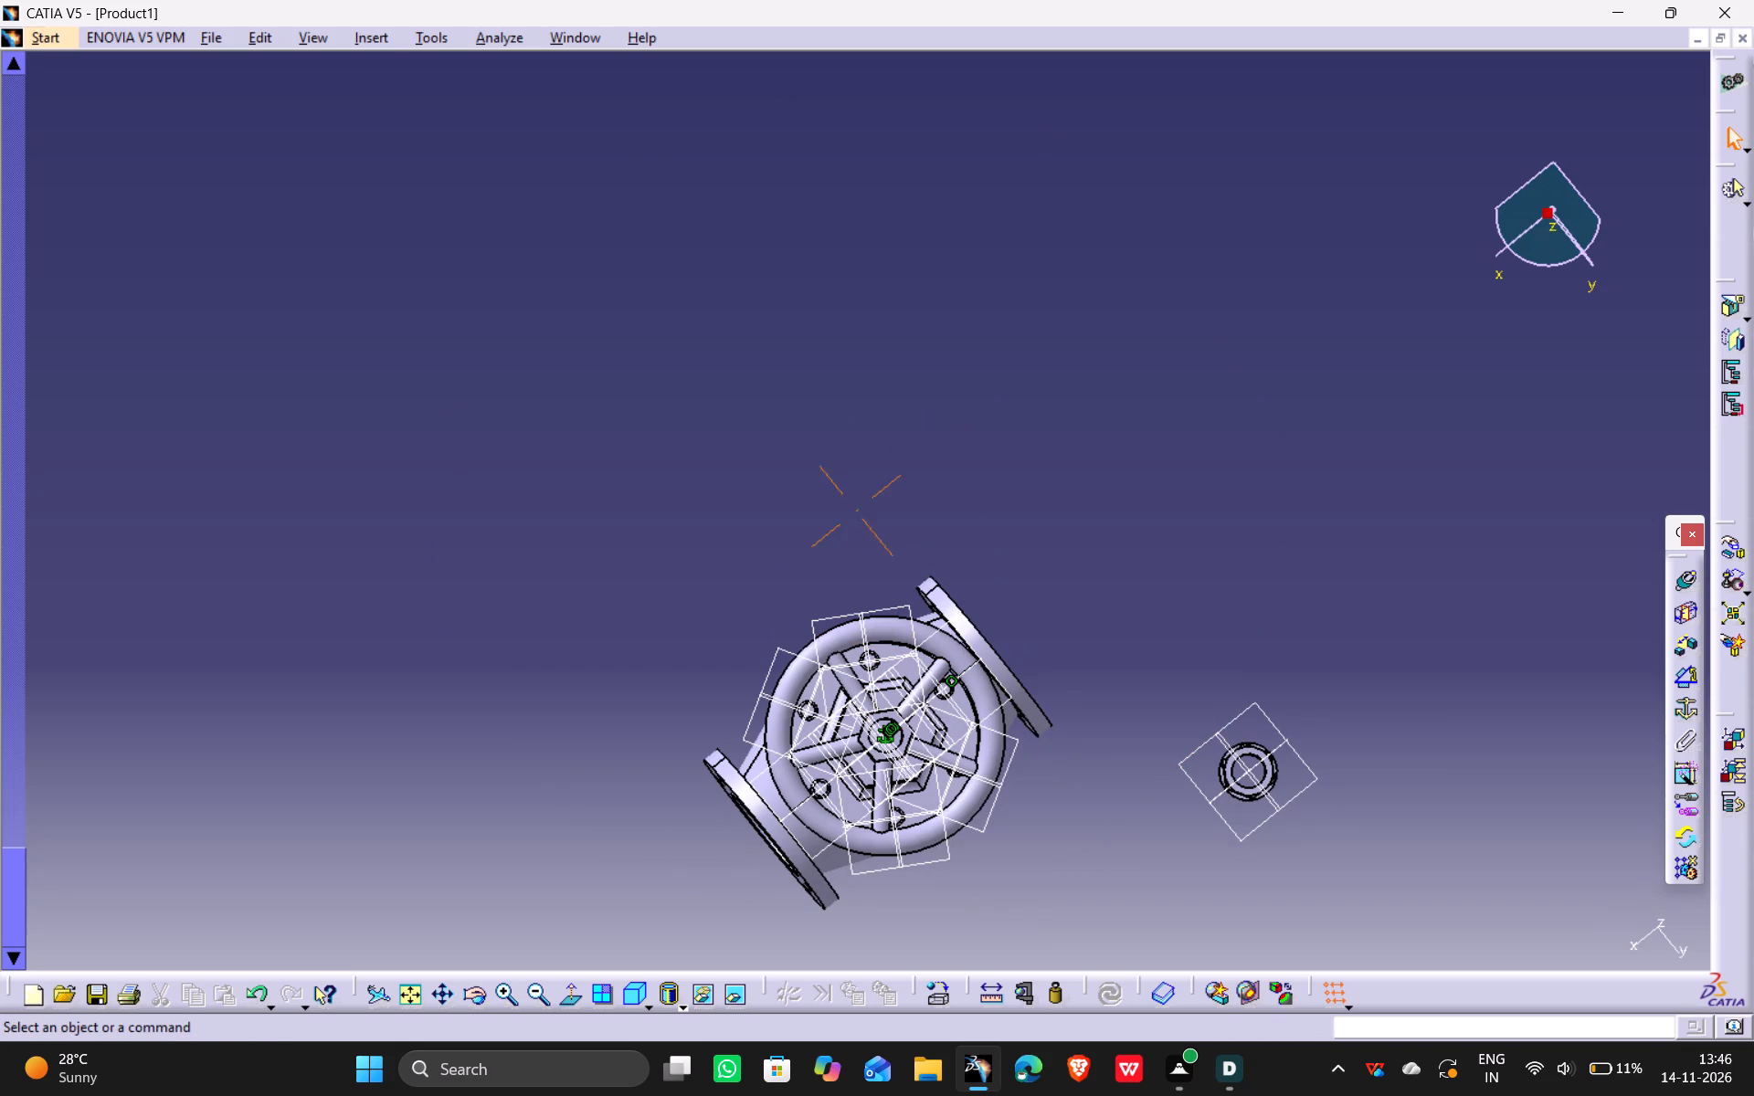
middle_click_drag(946, 888, 944, 755)
middle_click_drag(967, 851, 948, 622, "ctrl")
middle_click_drag(977, 754, 937, 276)
middle_click_drag(869, 155, 890, 195)
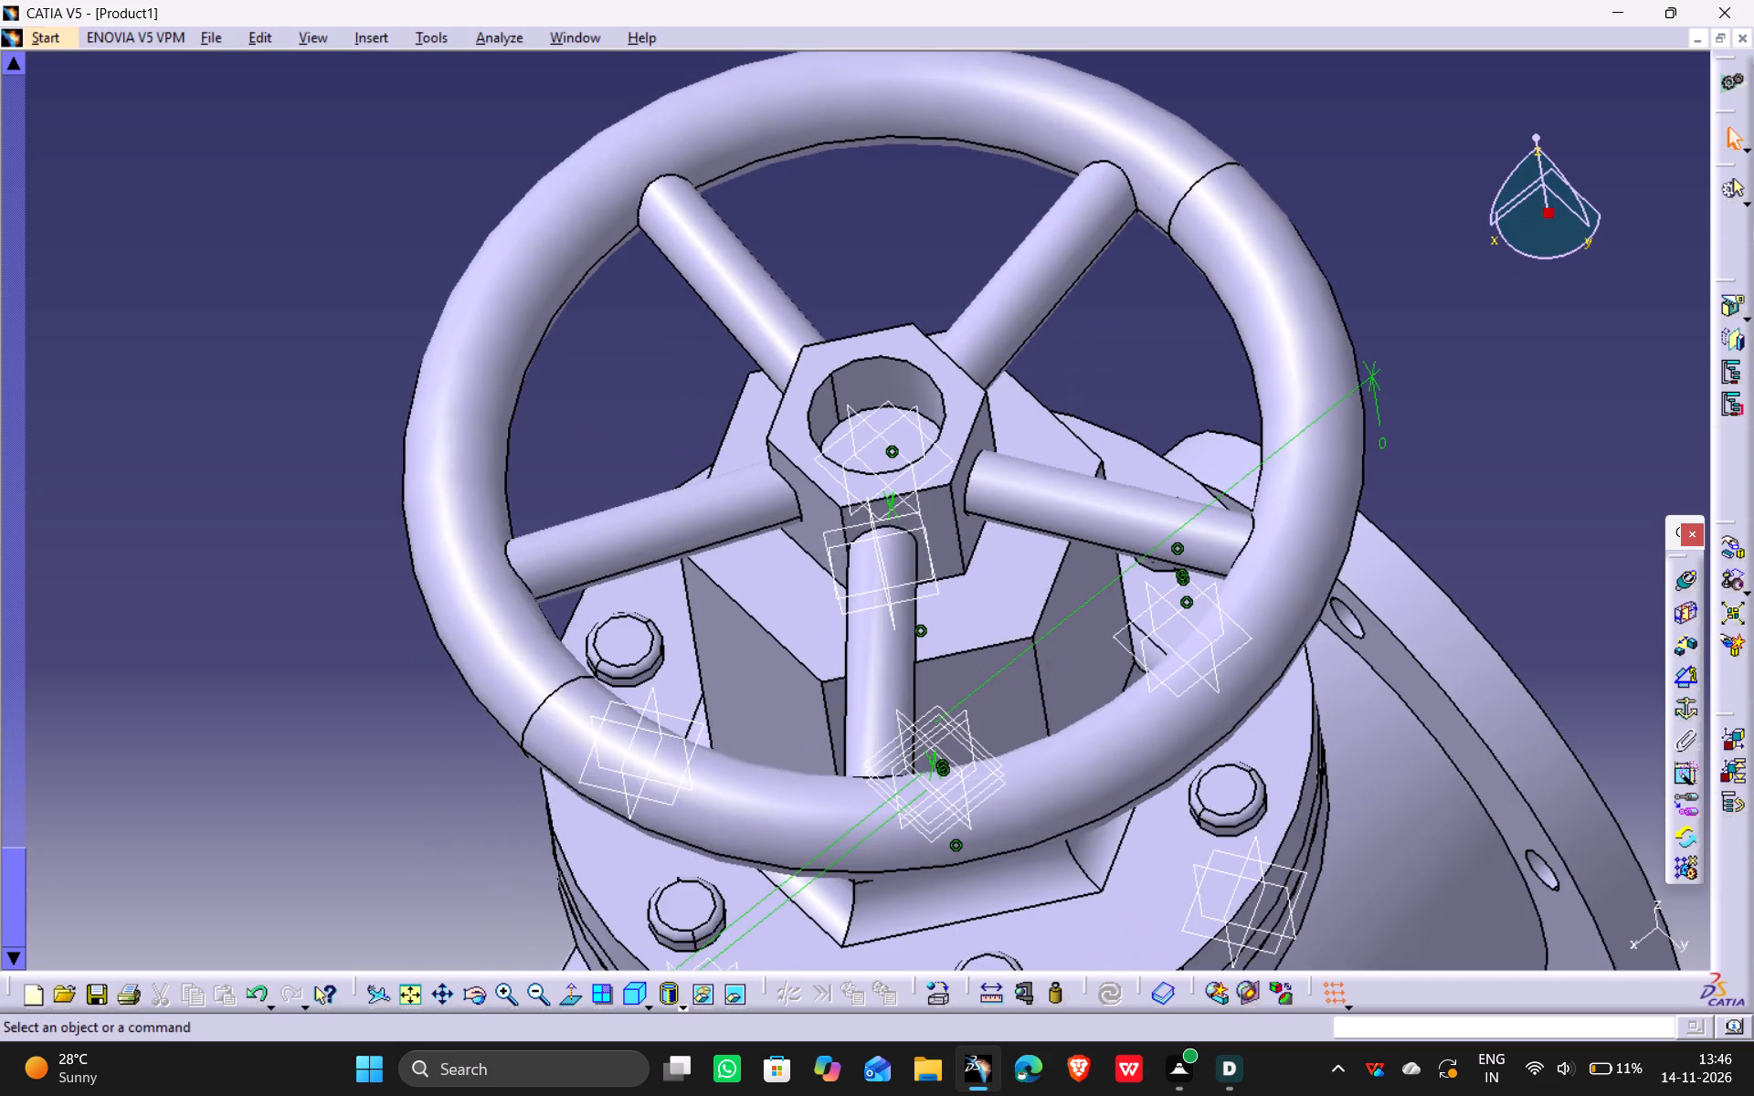
left_click_drag(893, 198, 967, 392)
middle_click_drag(890, 195, 967, 392)
scroll(901, 214, "down", 1)
middle_click_drag(1020, 795, 1040, 328)
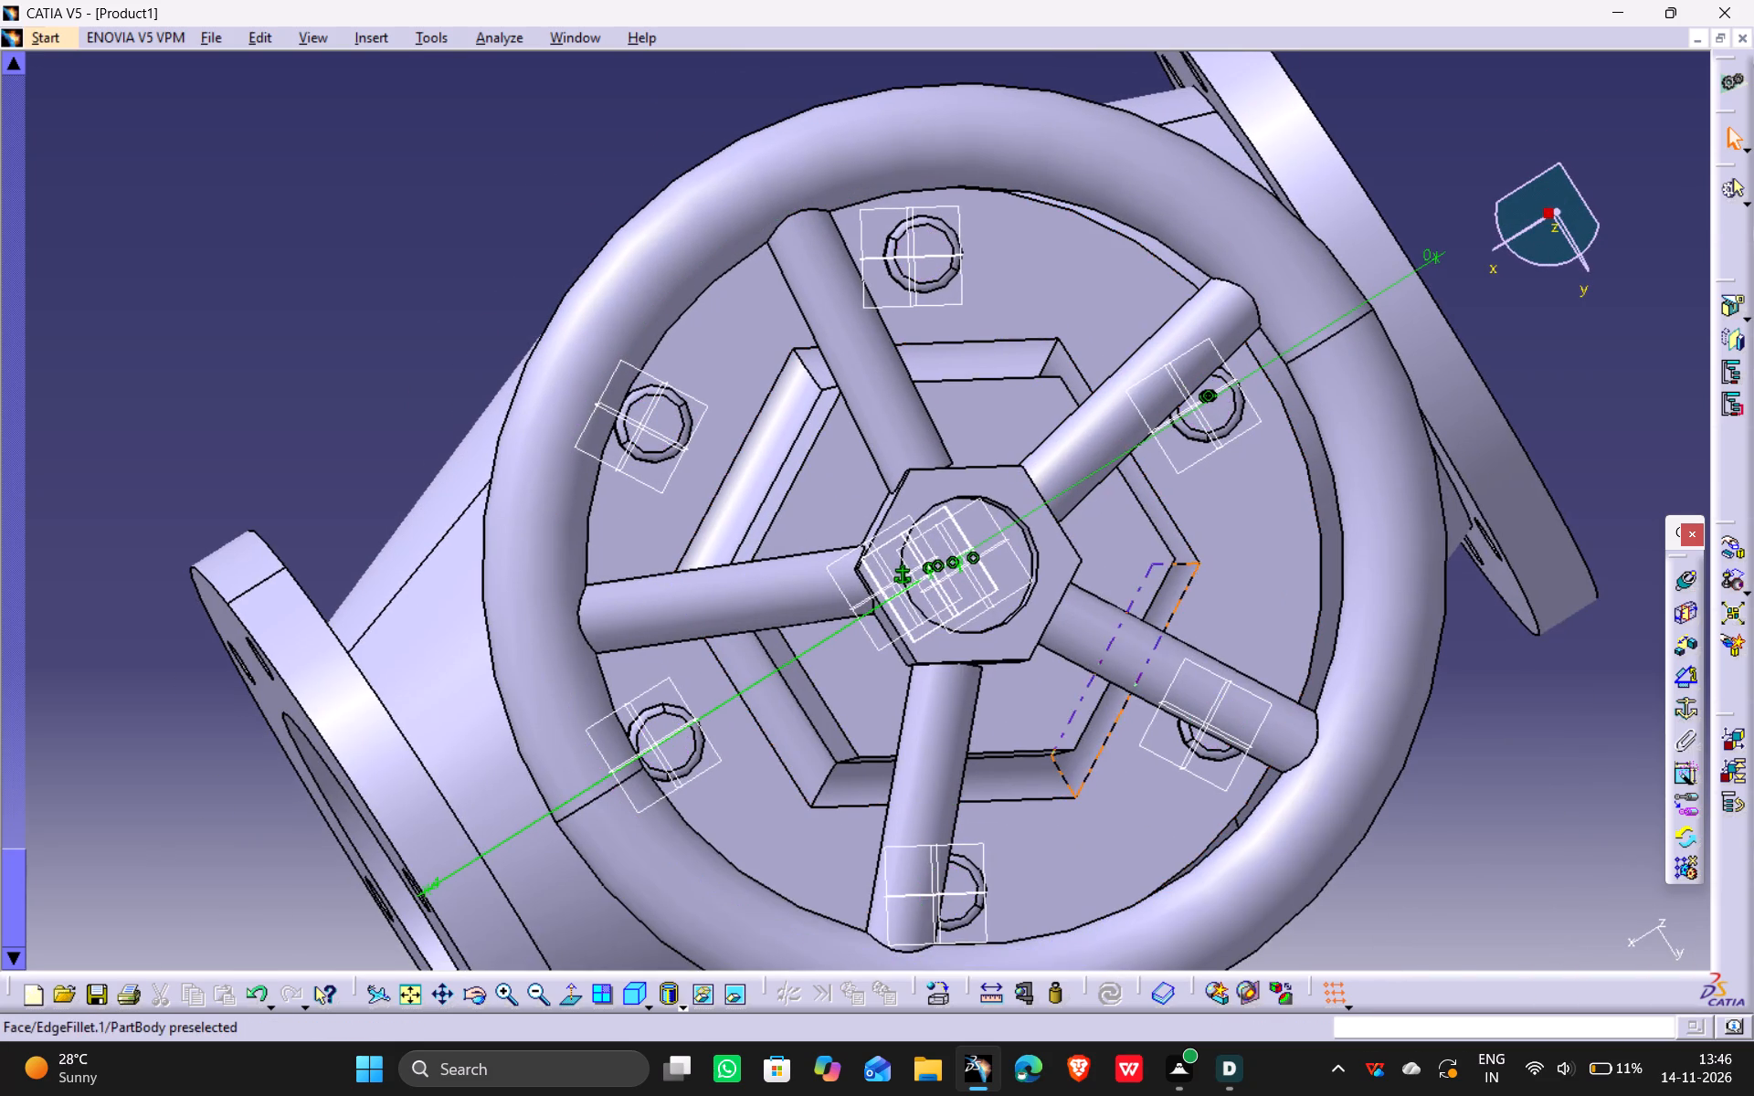
middle_click_drag(1072, 789, 1111, 590)
scroll(1069, 785, "down", 2)
left_click_drag(1068, 783, 1111, 590)
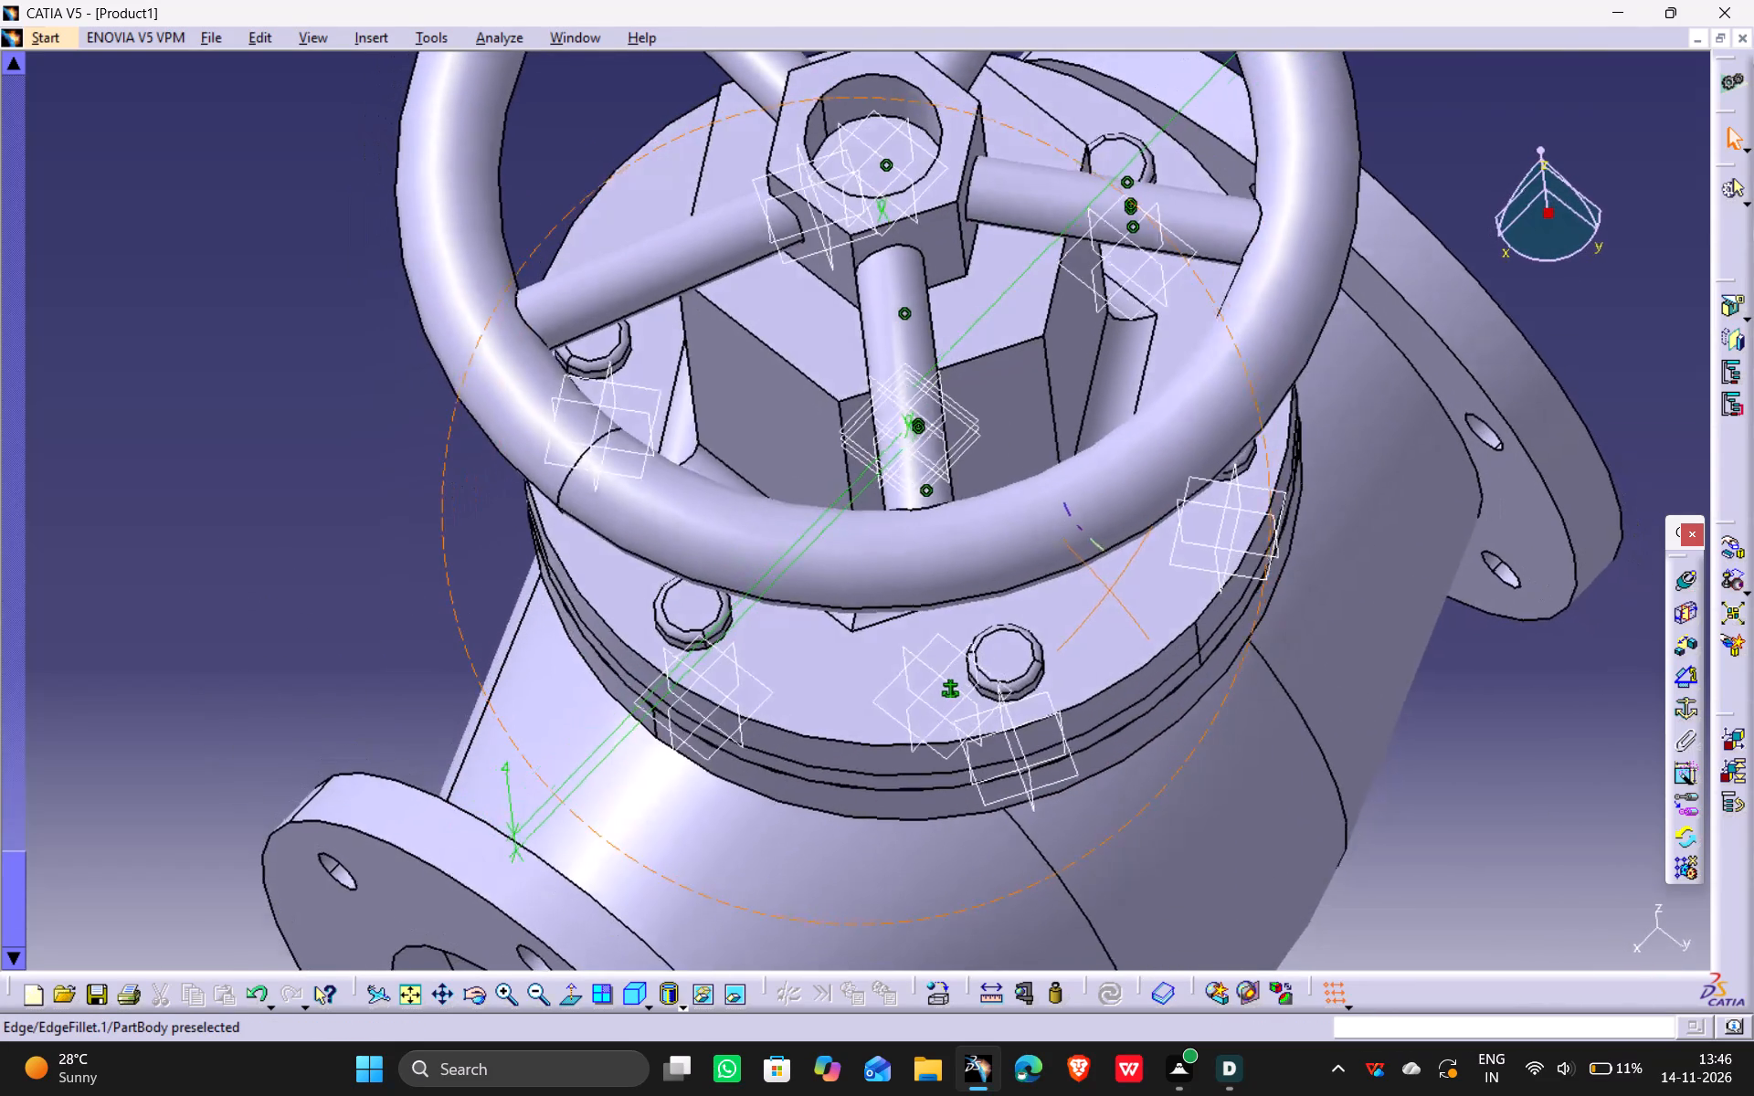
left_click_drag(1111, 590, 1236, 519)
middle_click_drag(1111, 590, 1237, 514)
middle_click_drag(1223, 472, 1122, 642)
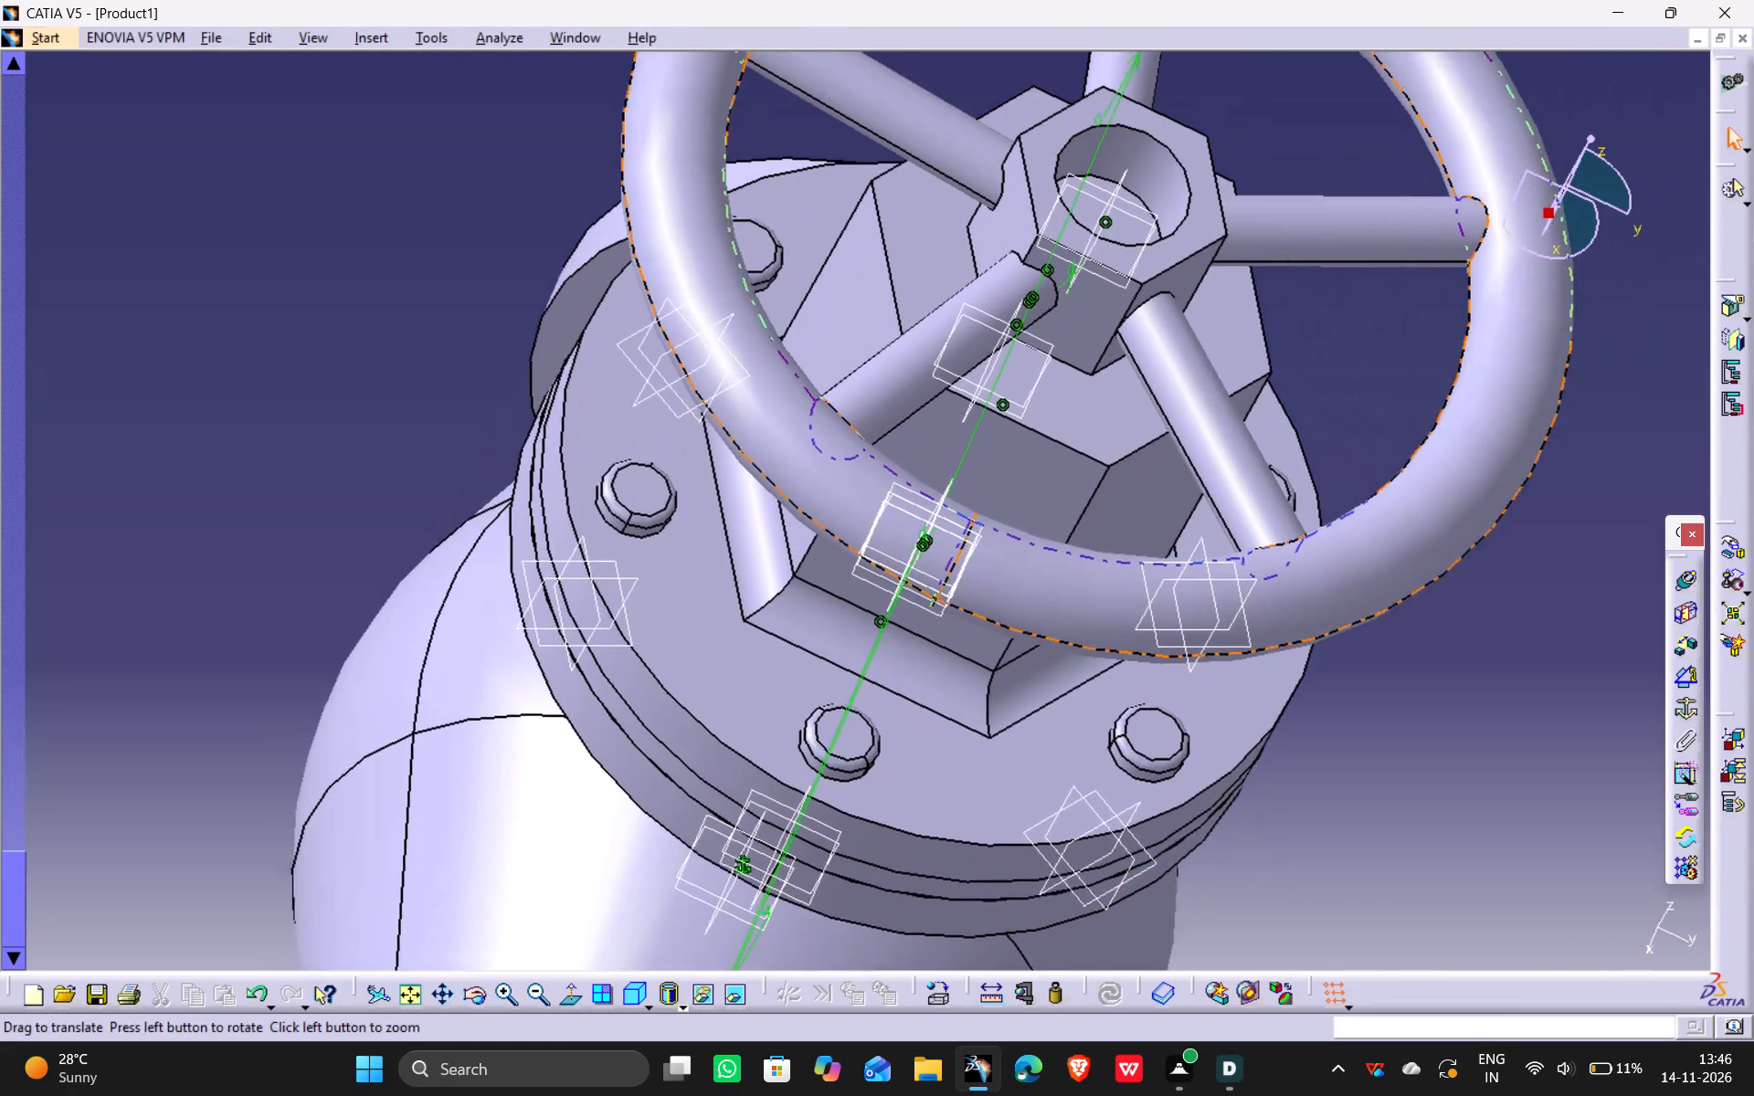
middle_click_drag(1122, 642, 1102, 682)
middle_click_drag(1134, 526, 1105, 460)
left_click_drag(1134, 524, 1105, 460)
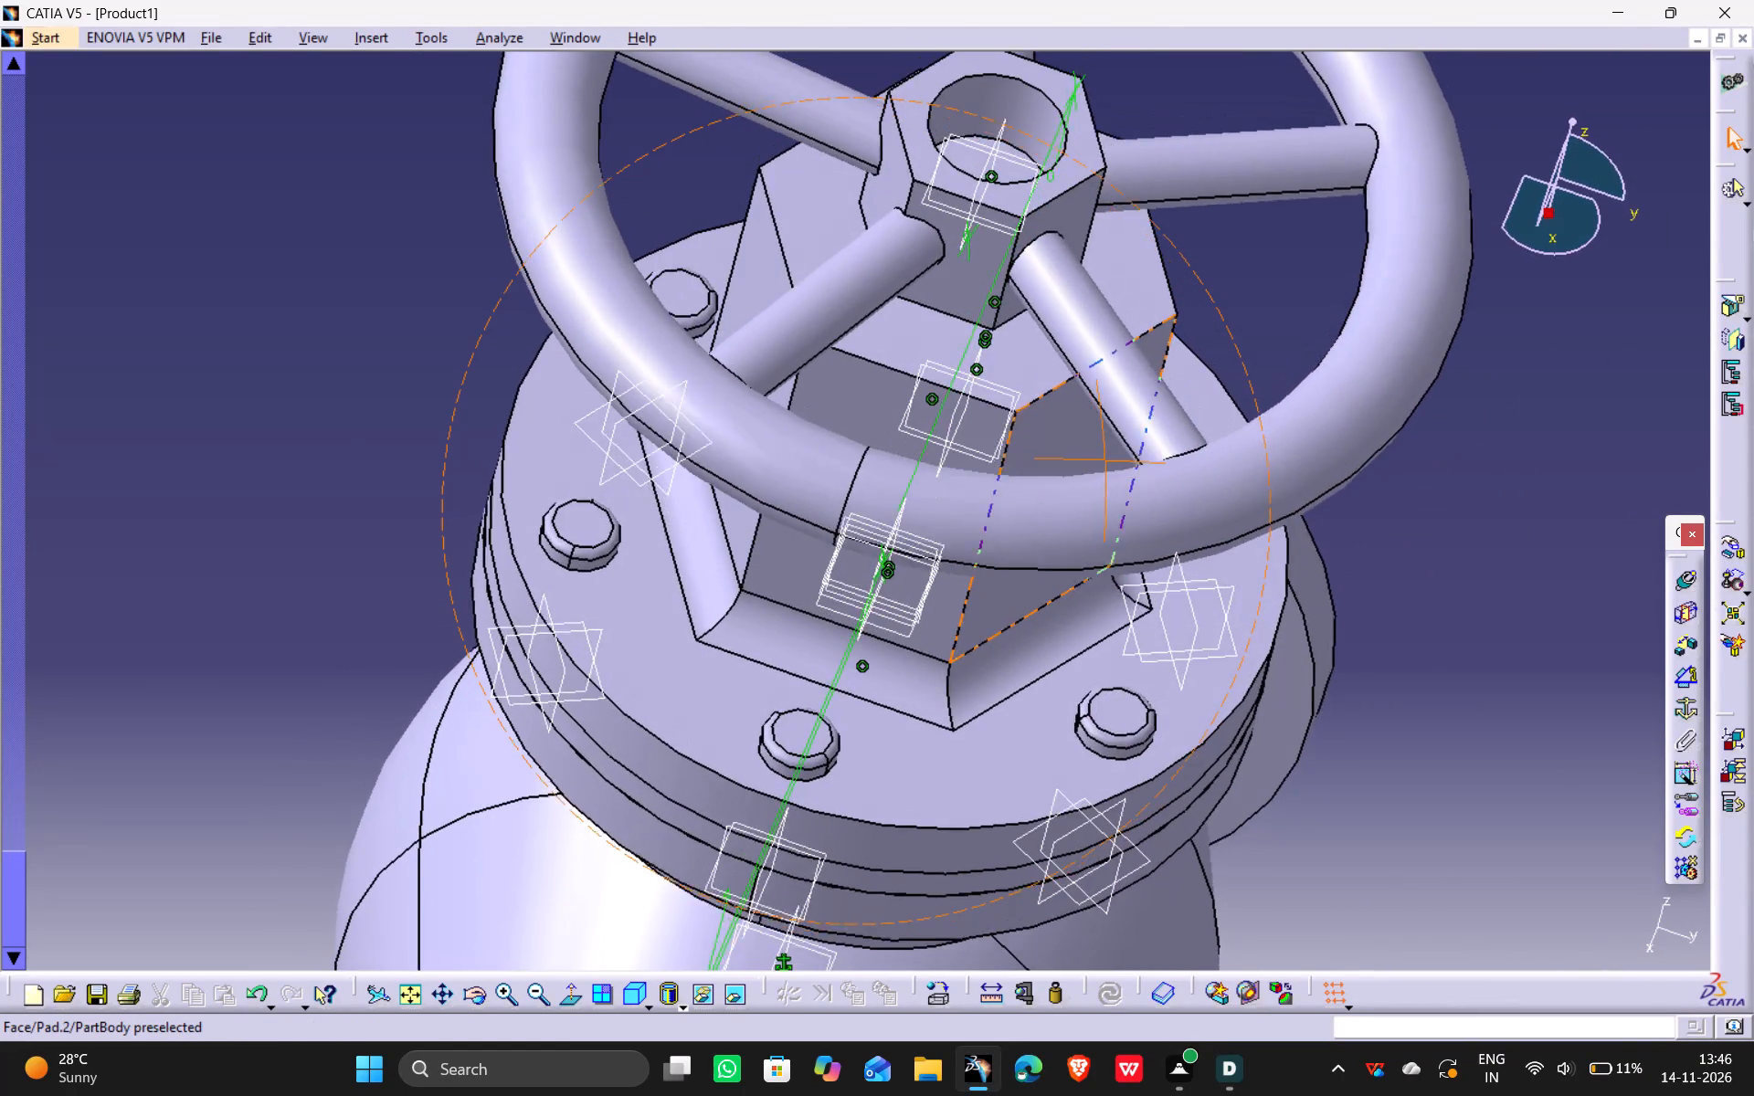
left_click_drag(1105, 460, 1103, 465)
middle_click_drag(1105, 460, 1103, 464)
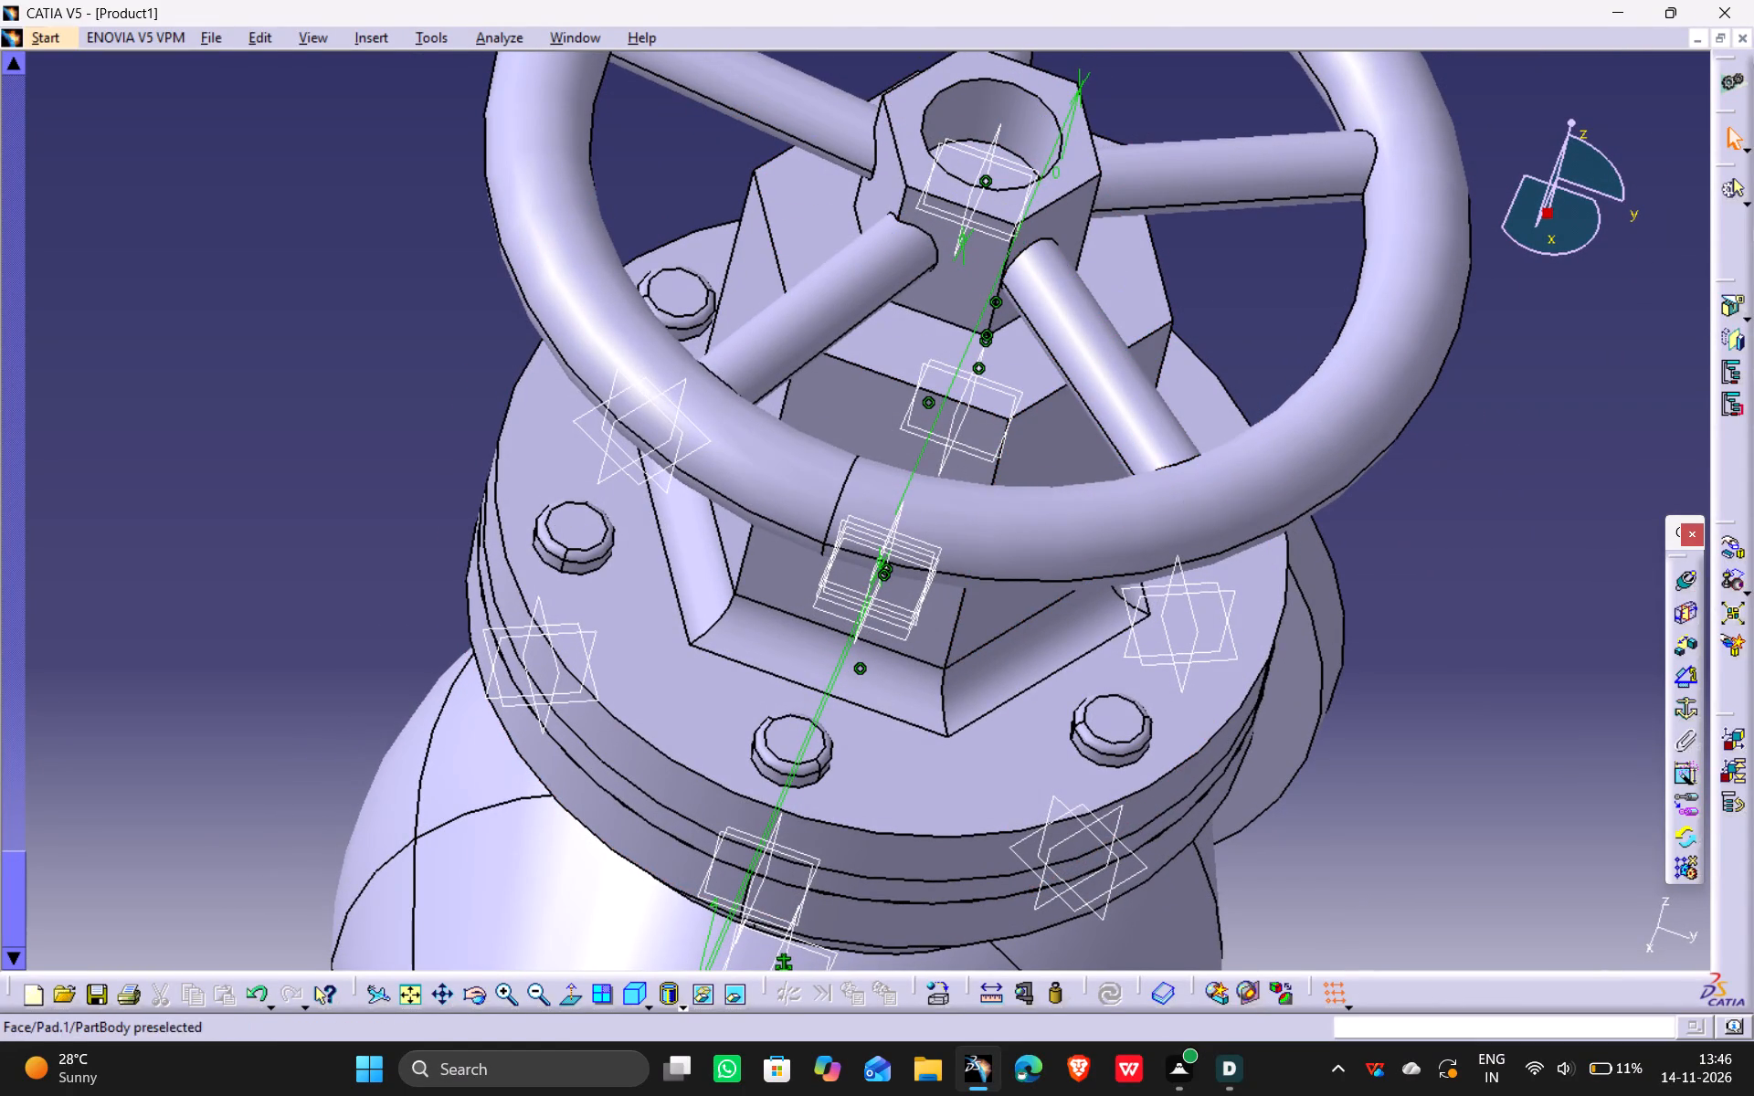
middle_click_drag(1072, 145, 999, 440)
middle_click_drag(1013, 374, 1015, 416, "ctrl")
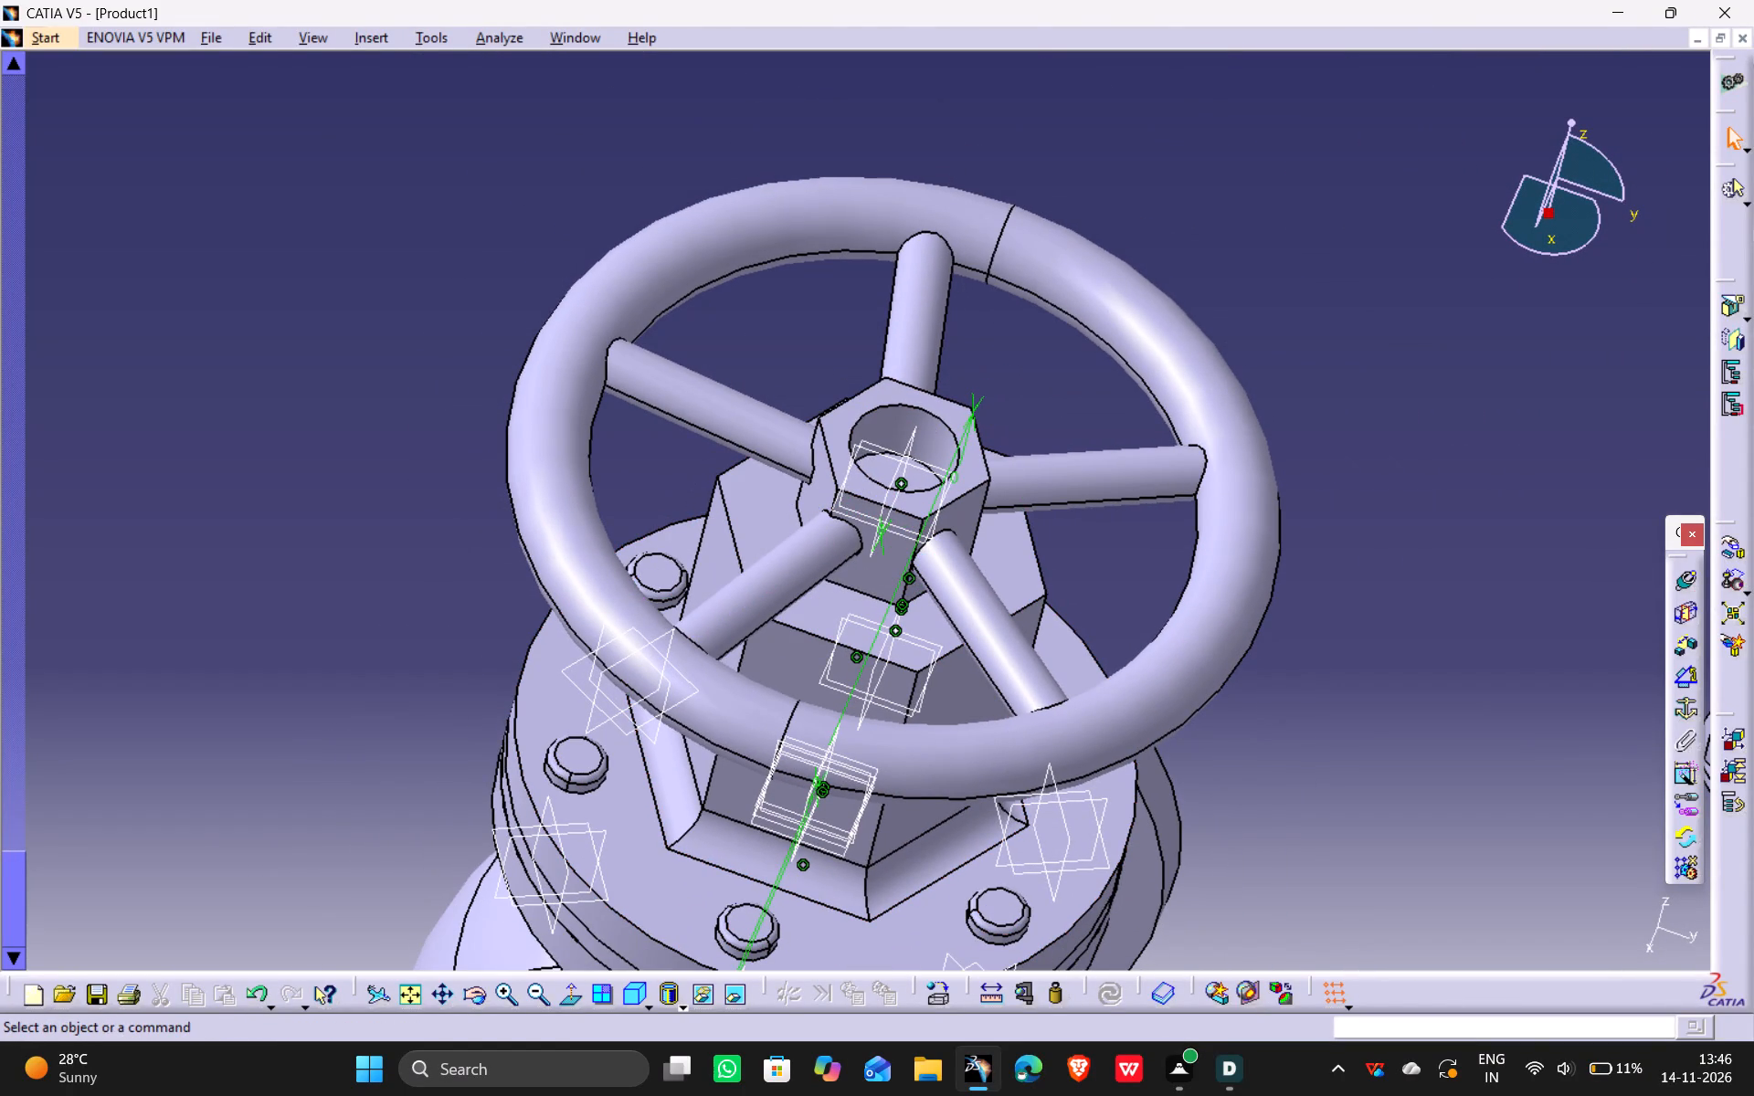
Move the handwheel up along the Z axis with Manipulation, clear of the bonnet and the spindle end.
left_click(1727, 557)
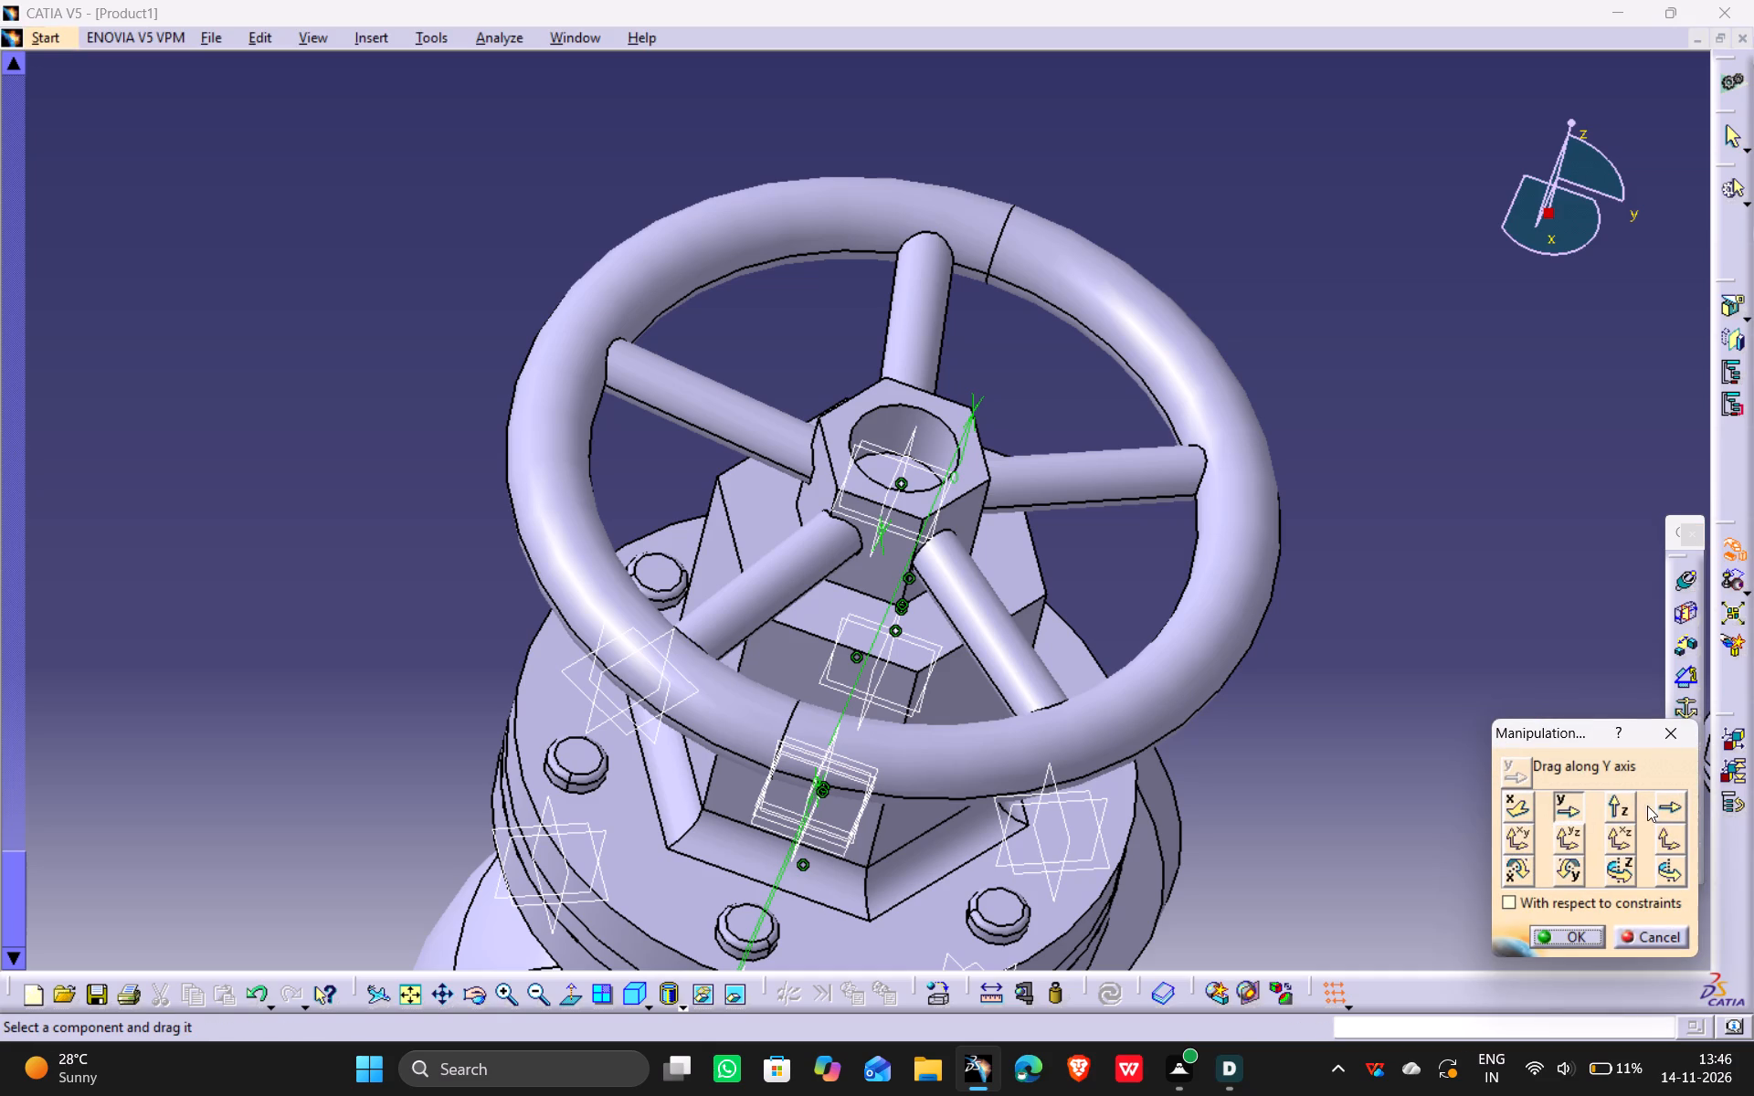
left_click(1628, 812)
left_click_drag(1036, 679, 1034, 635)
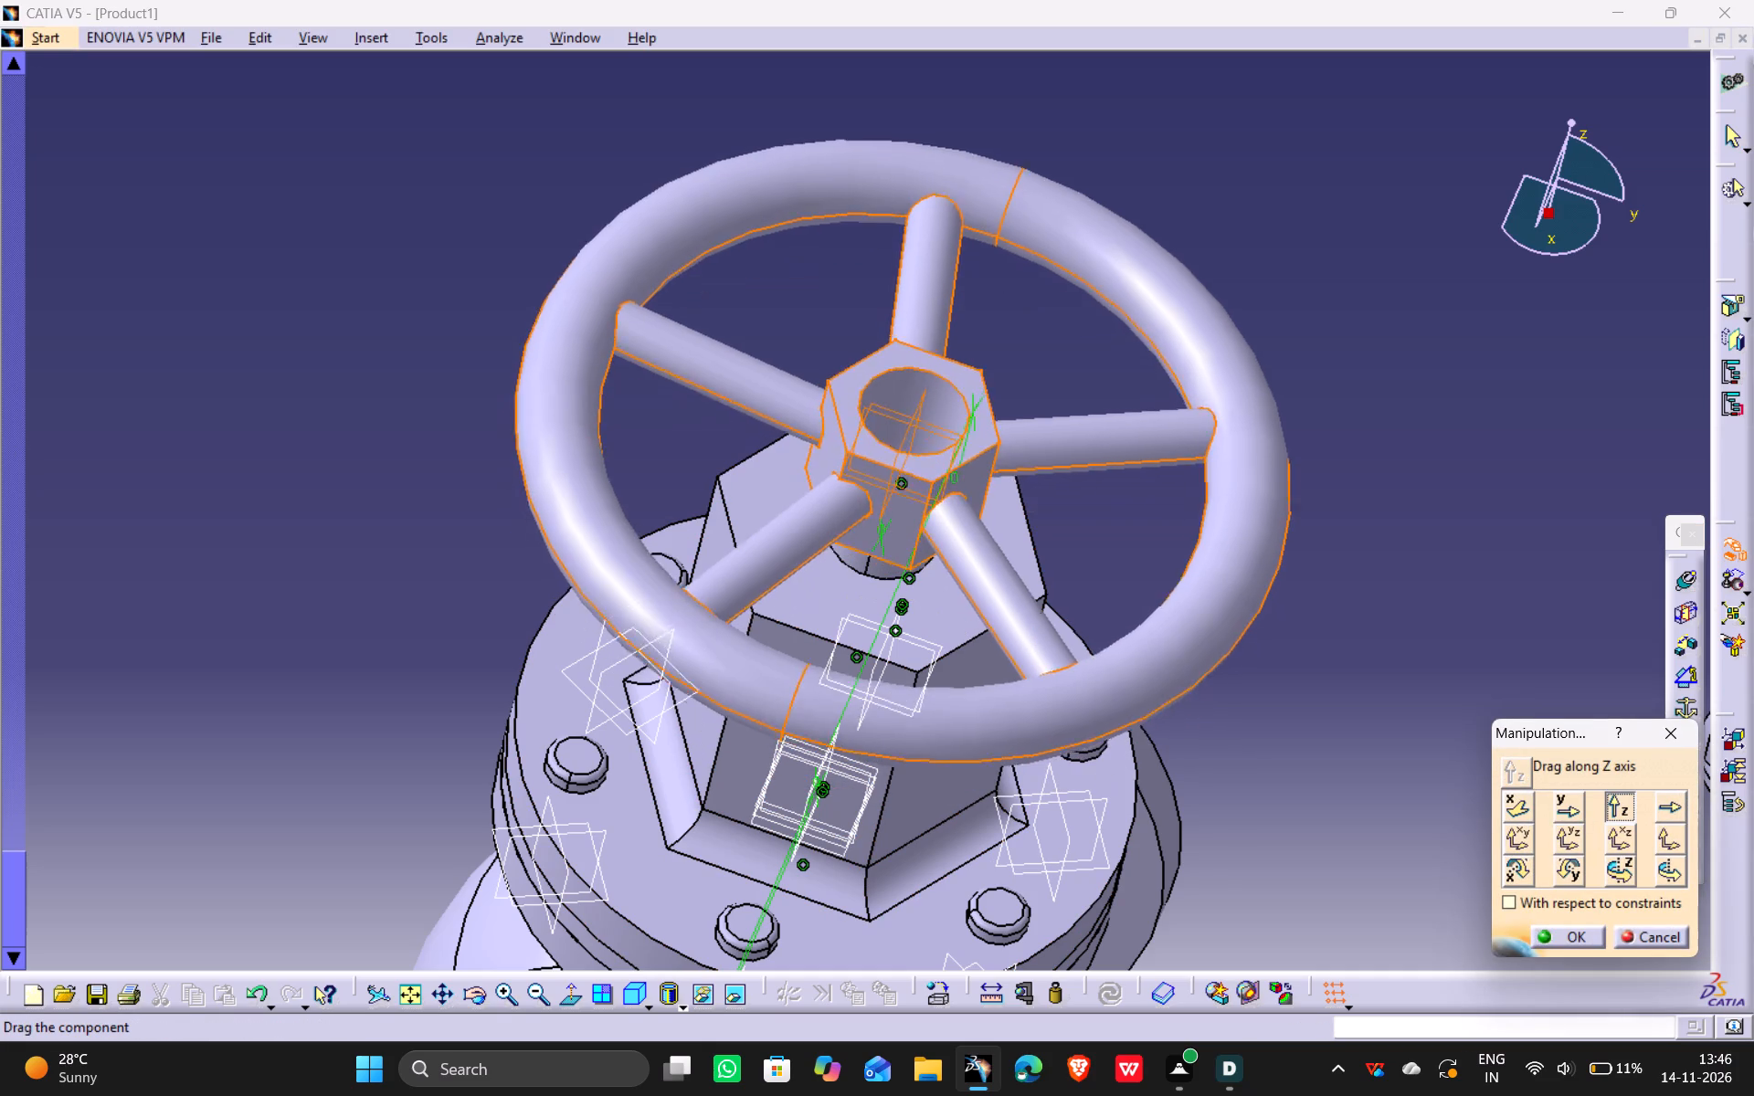
left_click_drag(1034, 635, 1042, 668)
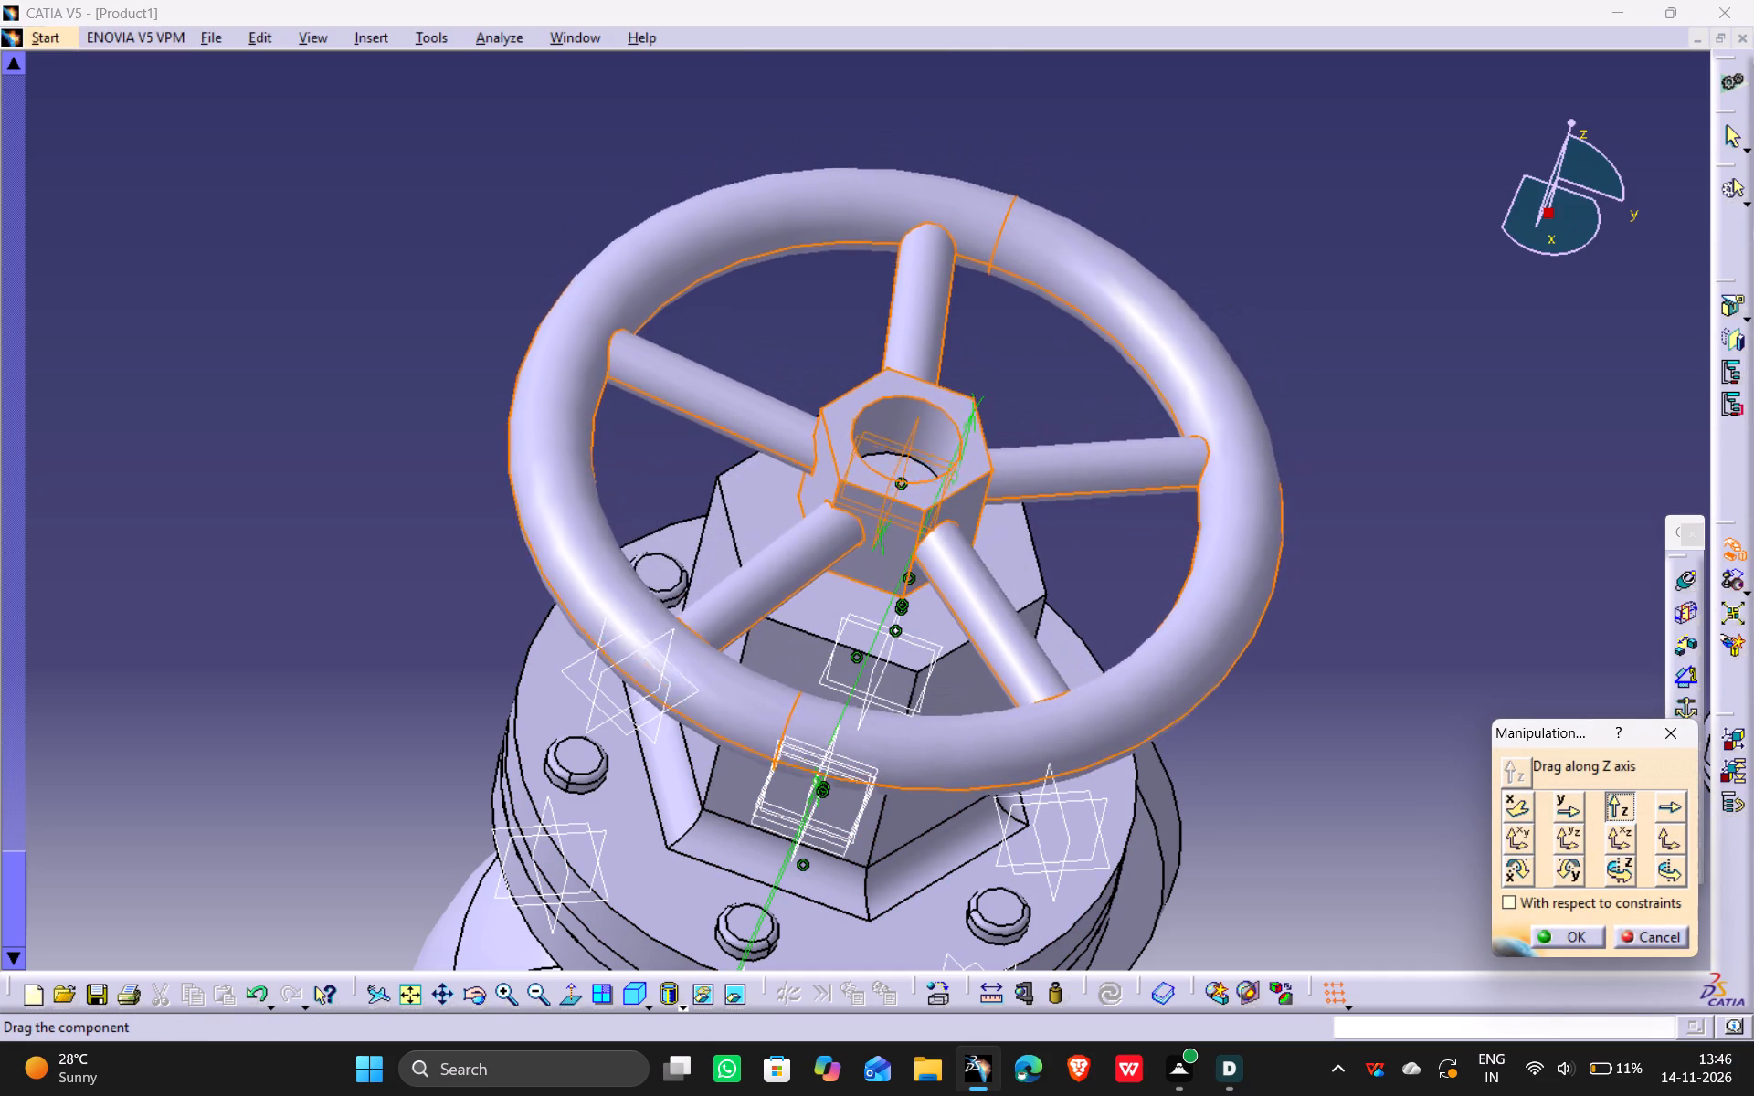
left_click_drag(1042, 668, 1077, 589)
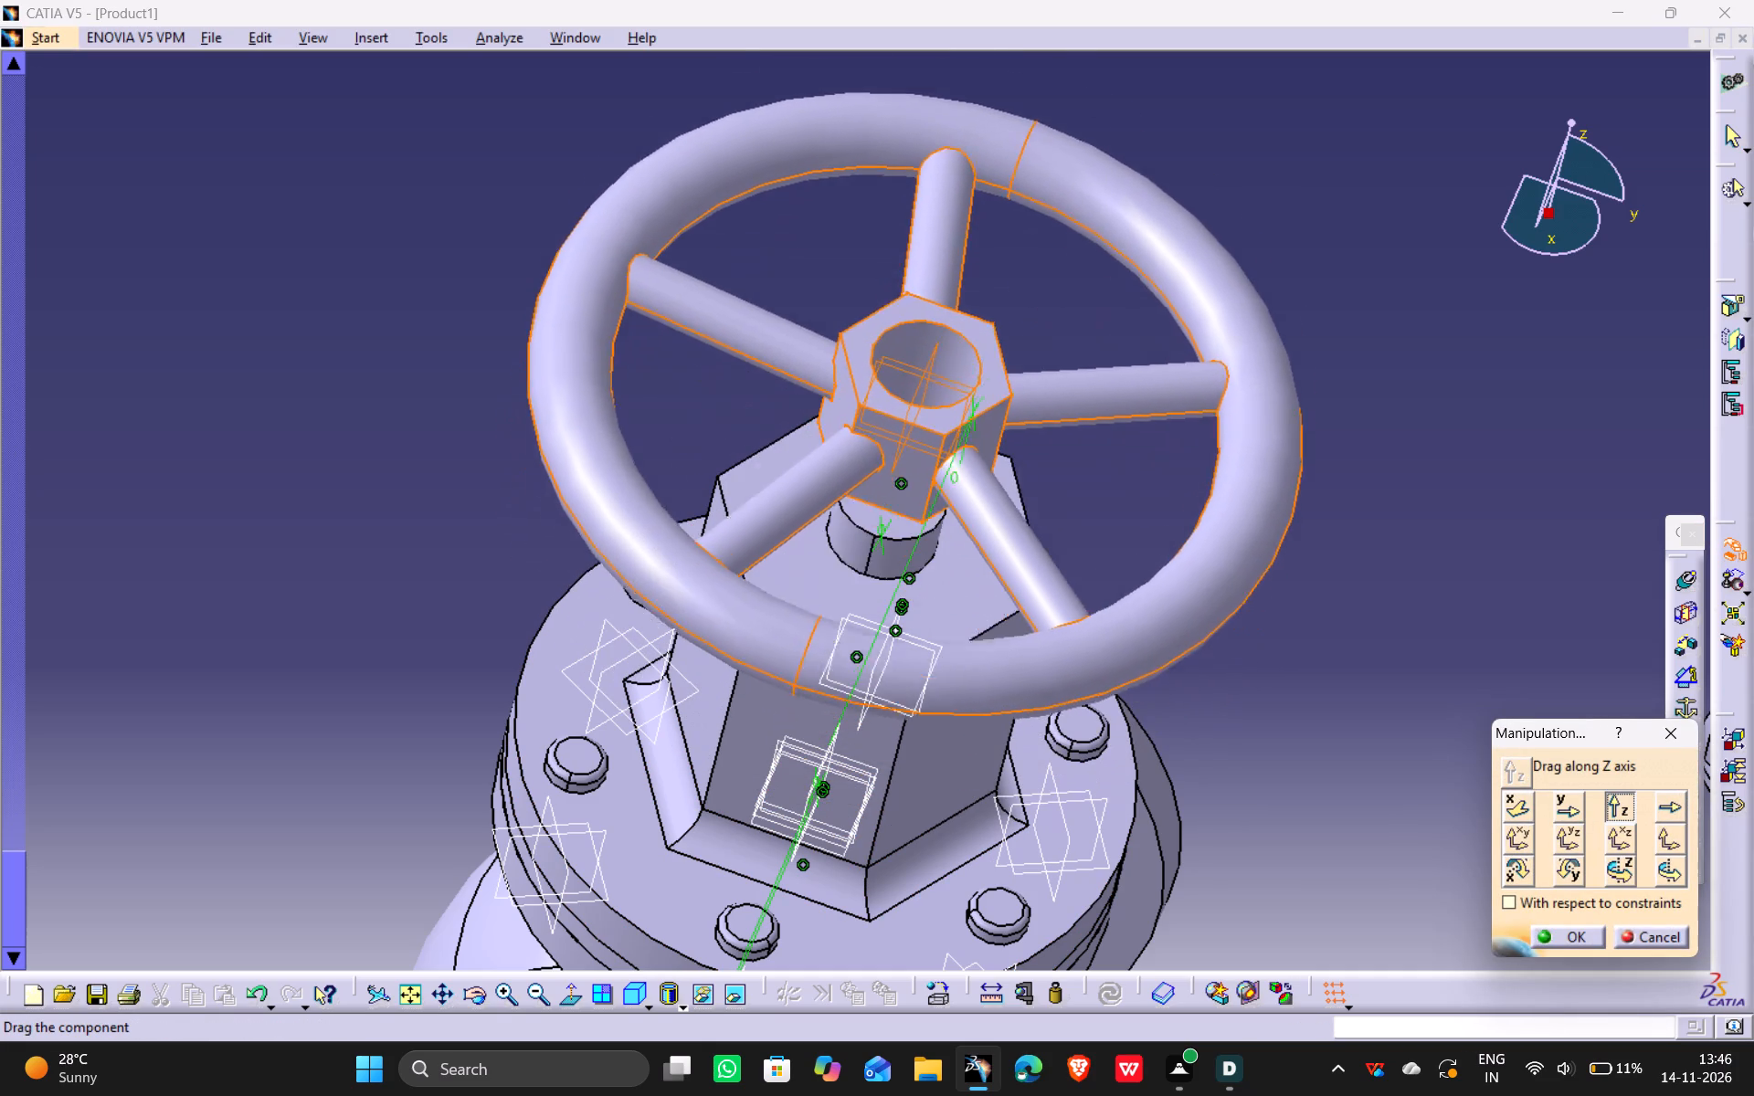
left_click_drag(1077, 589, 1169, 432)
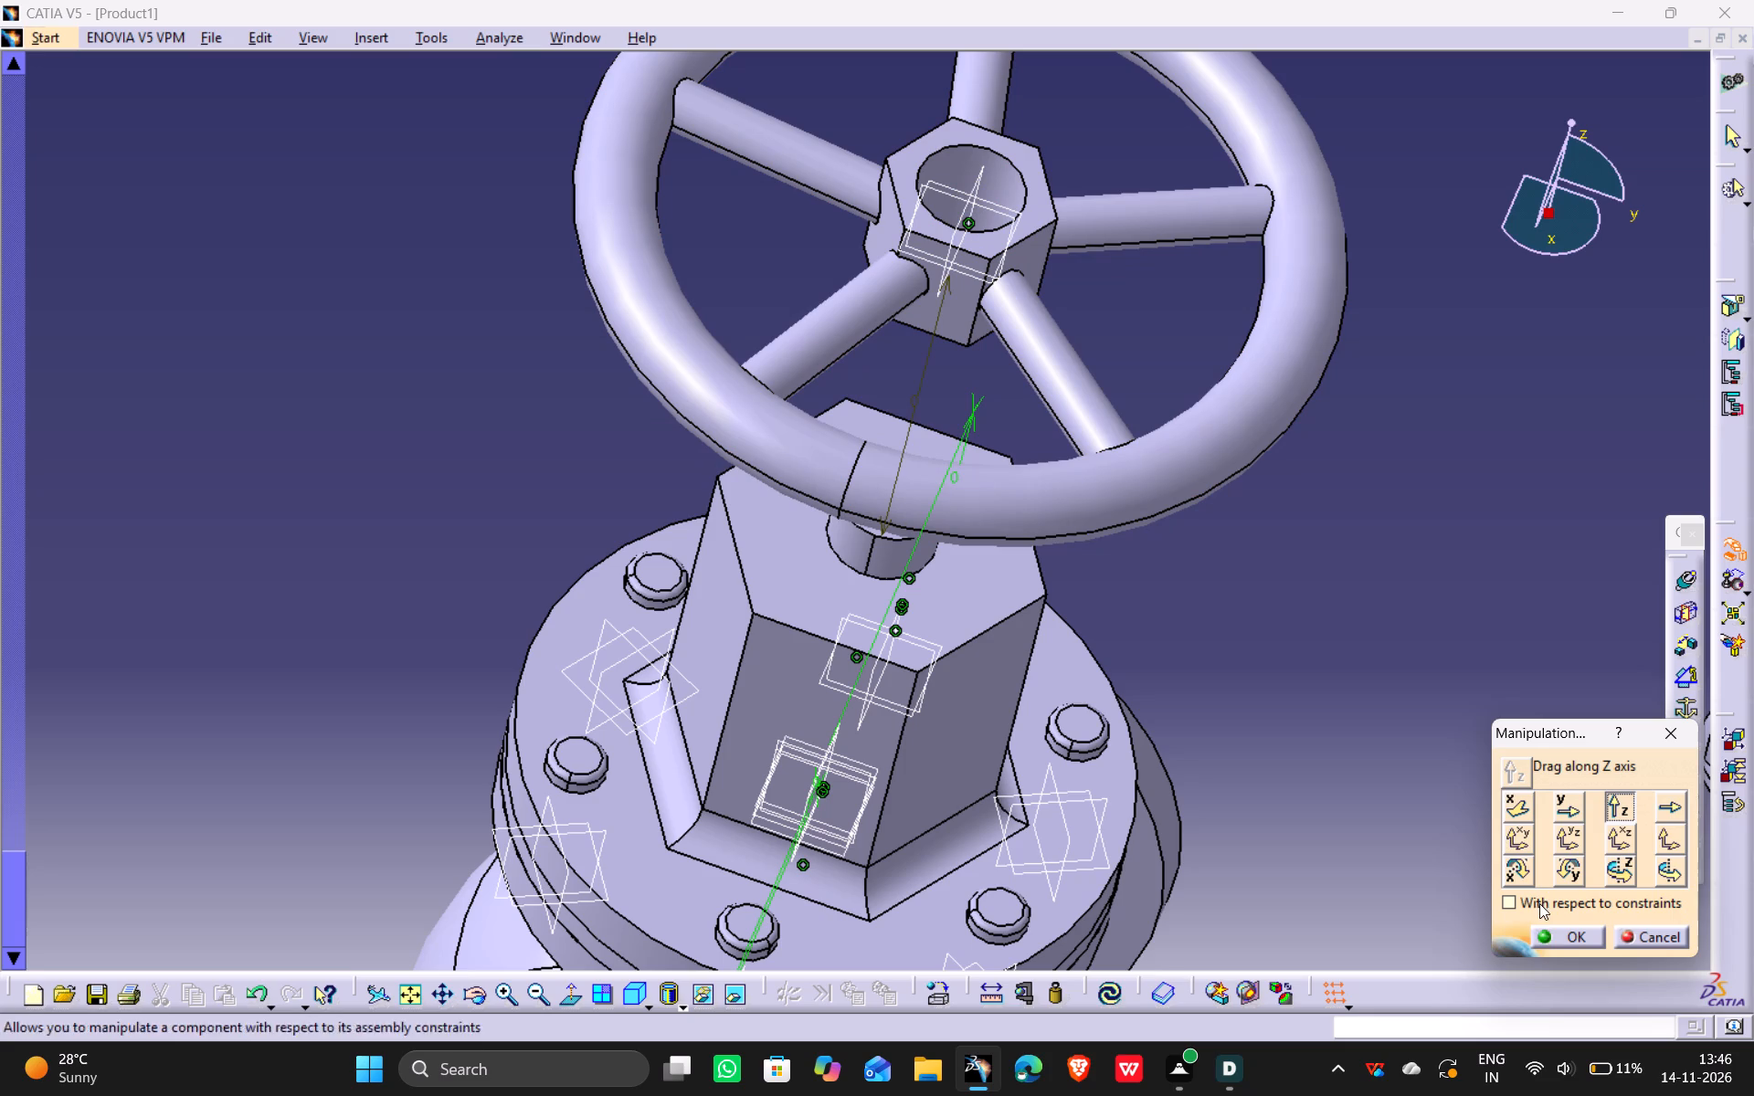
left_click(1552, 947)
left_click(1385, 806)
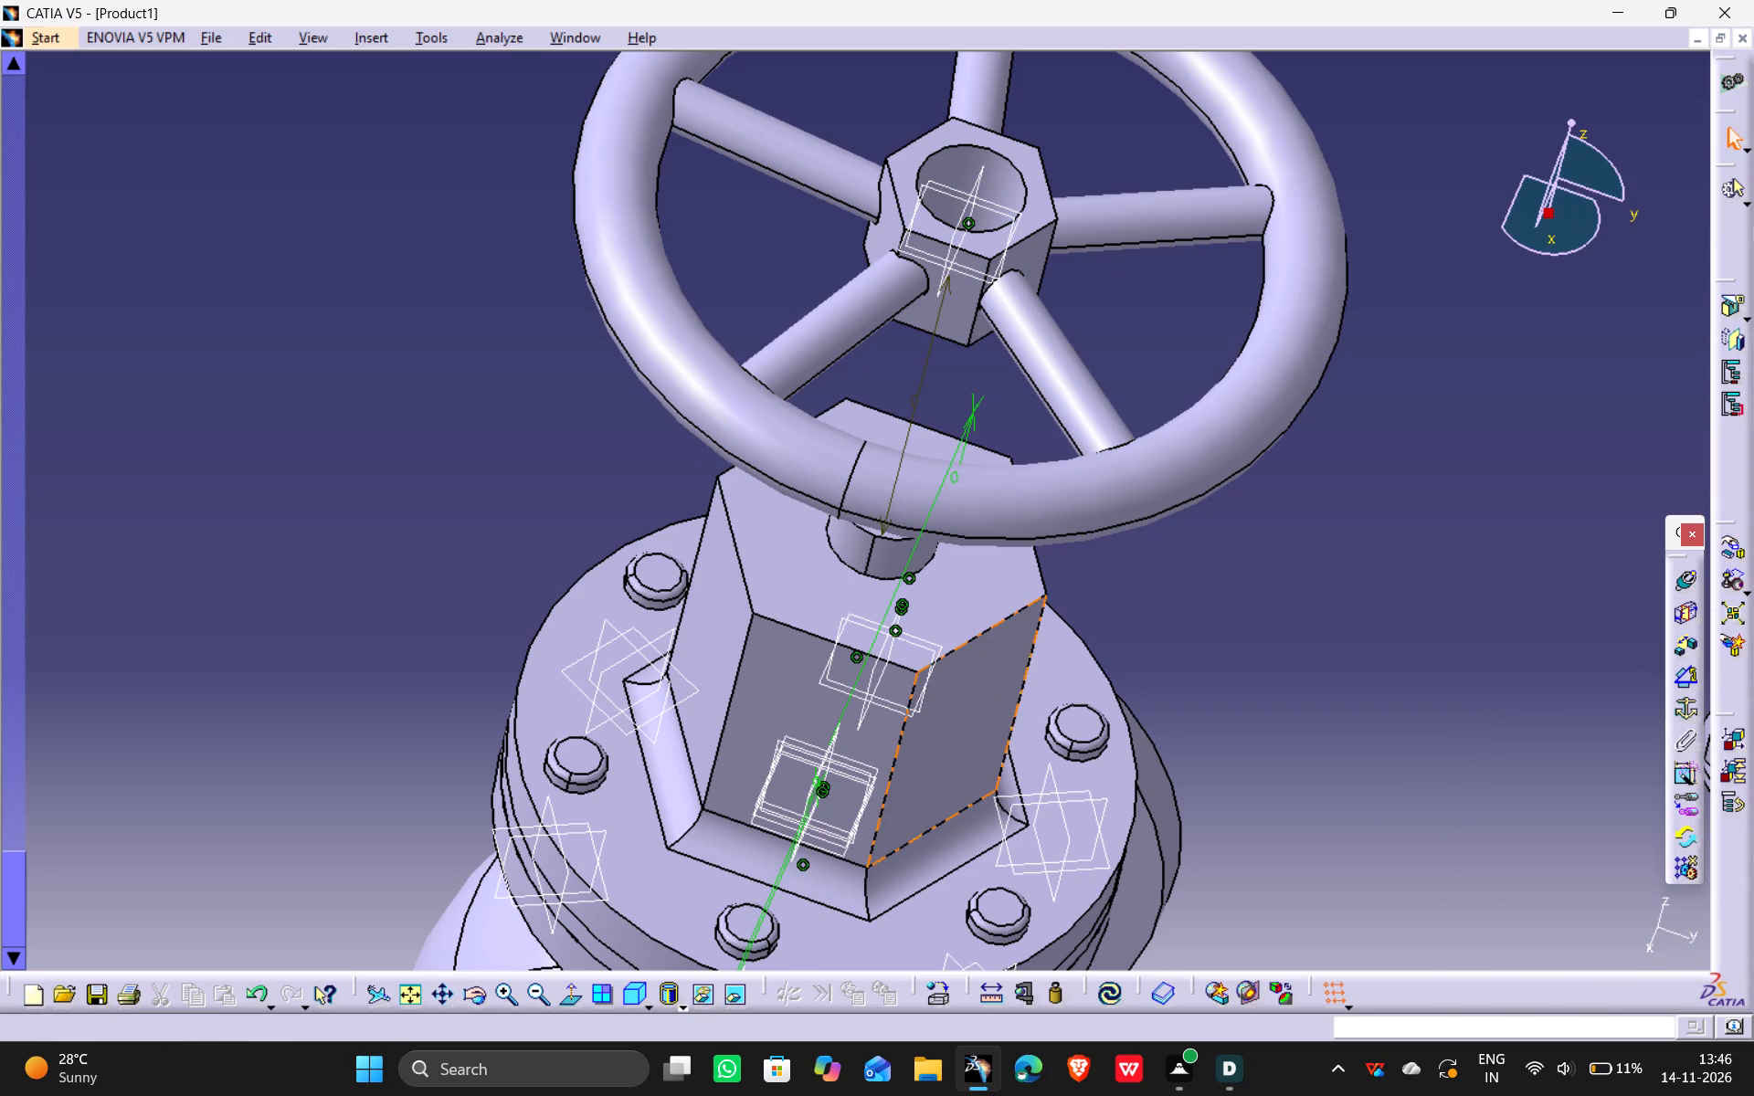
Move the spindle up along the Z axis with Manipulation until its top end stands above the handwheel hub.
middle_click_drag(956, 804, 959, 653)
scroll(956, 804, "down", 2)
left_click_drag(955, 804, 959, 653)
middle_click_drag(957, 453, 979, 531, "ctrl")
middle_click_drag(995, 519, 995, 552)
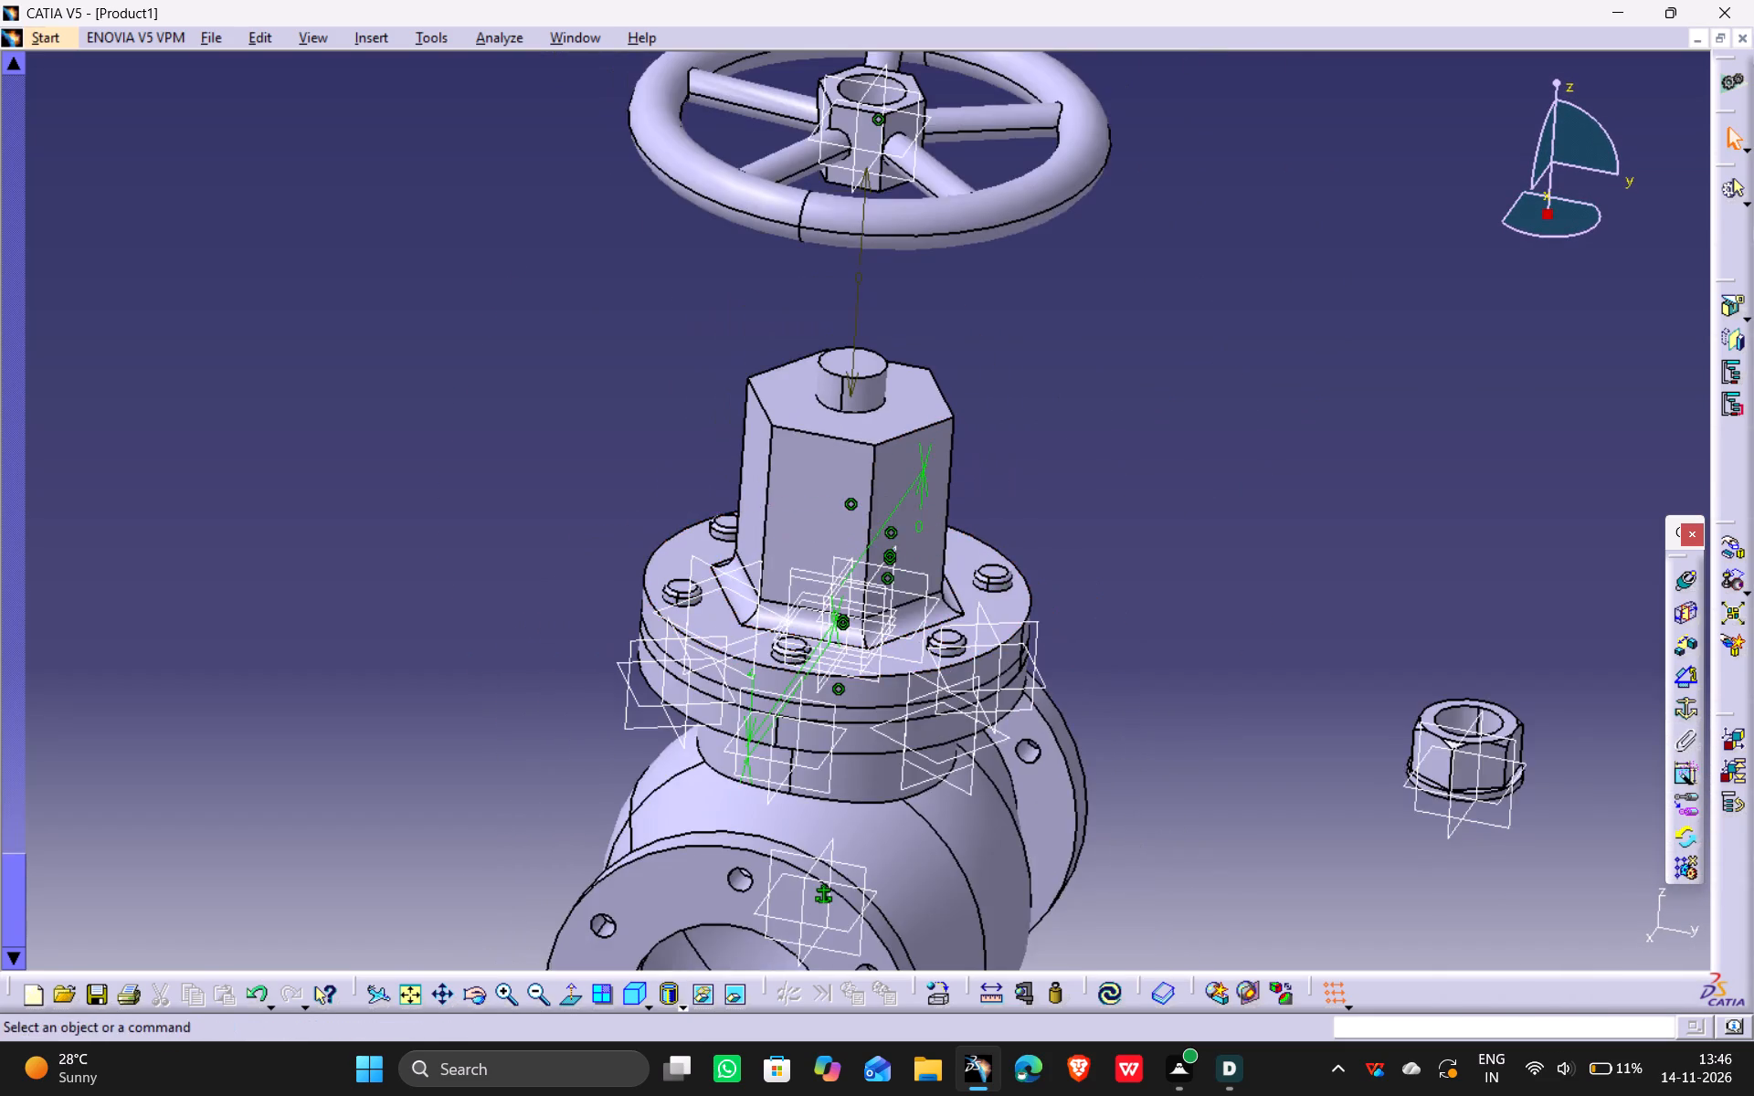
middle_click_drag(995, 552, 985, 701)
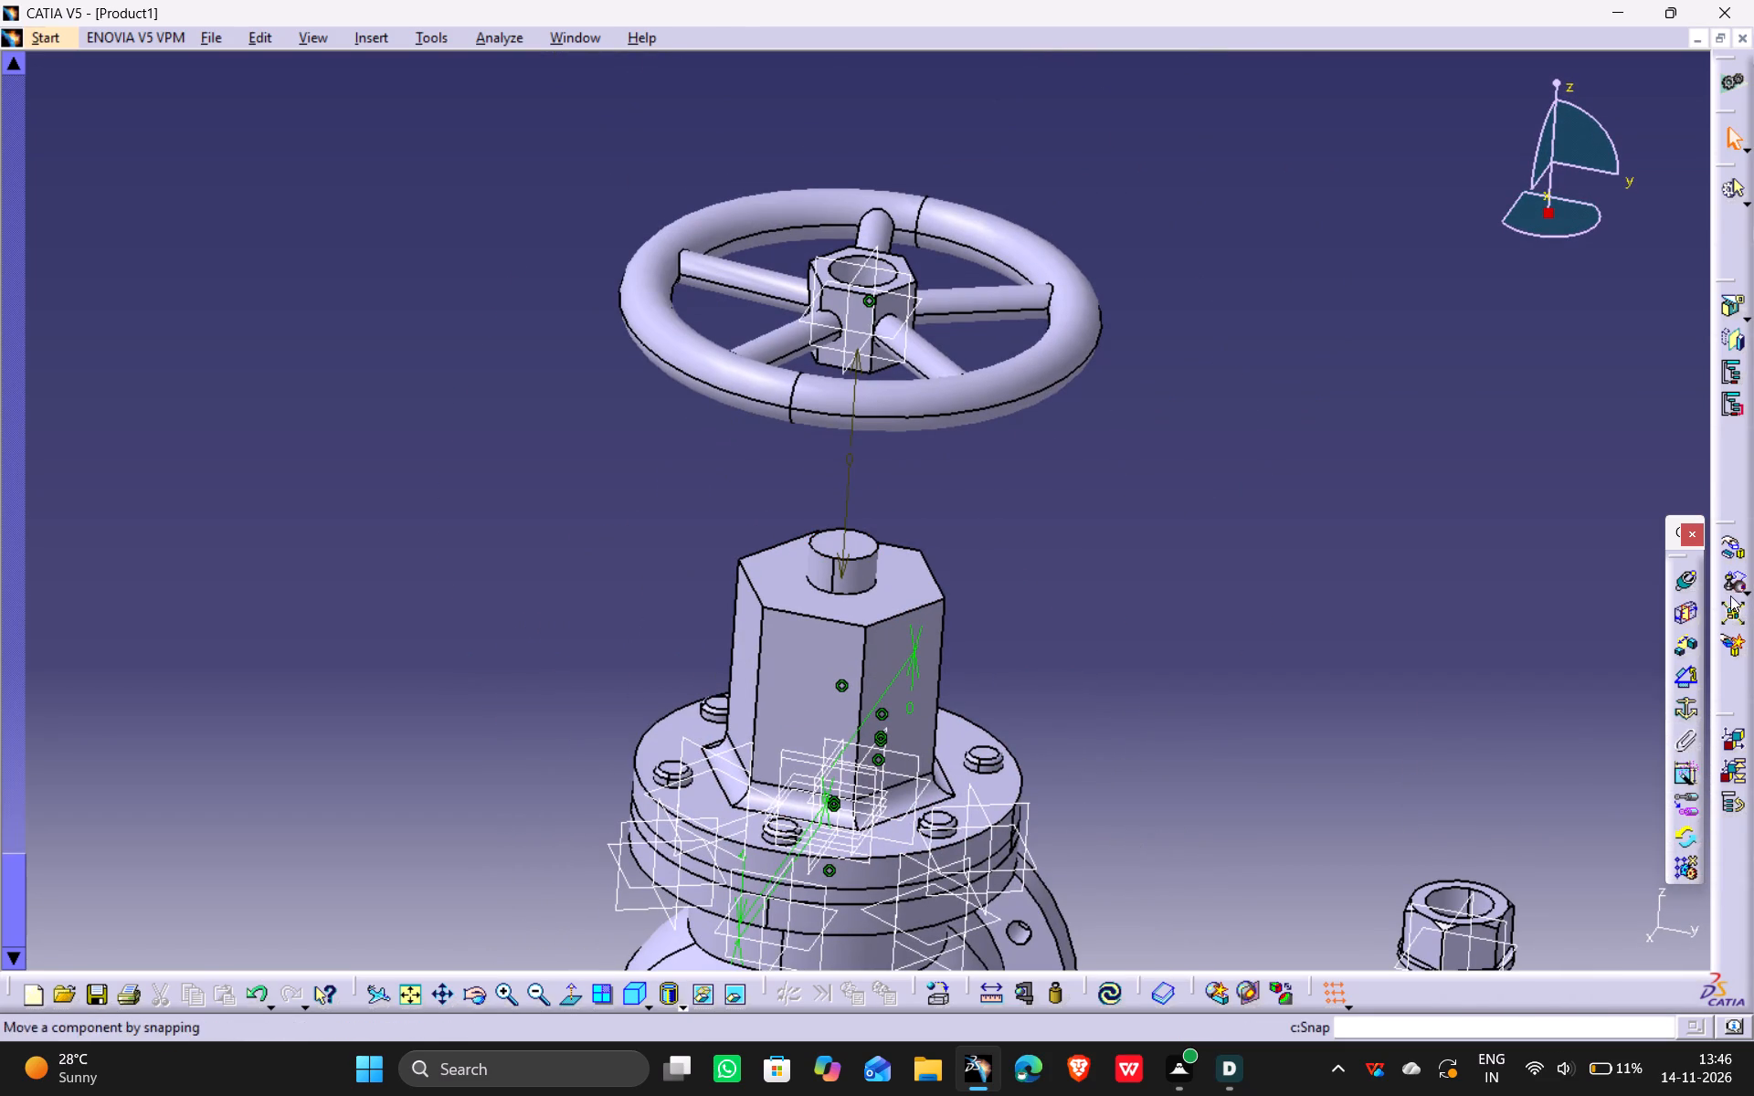
left_click(1734, 552)
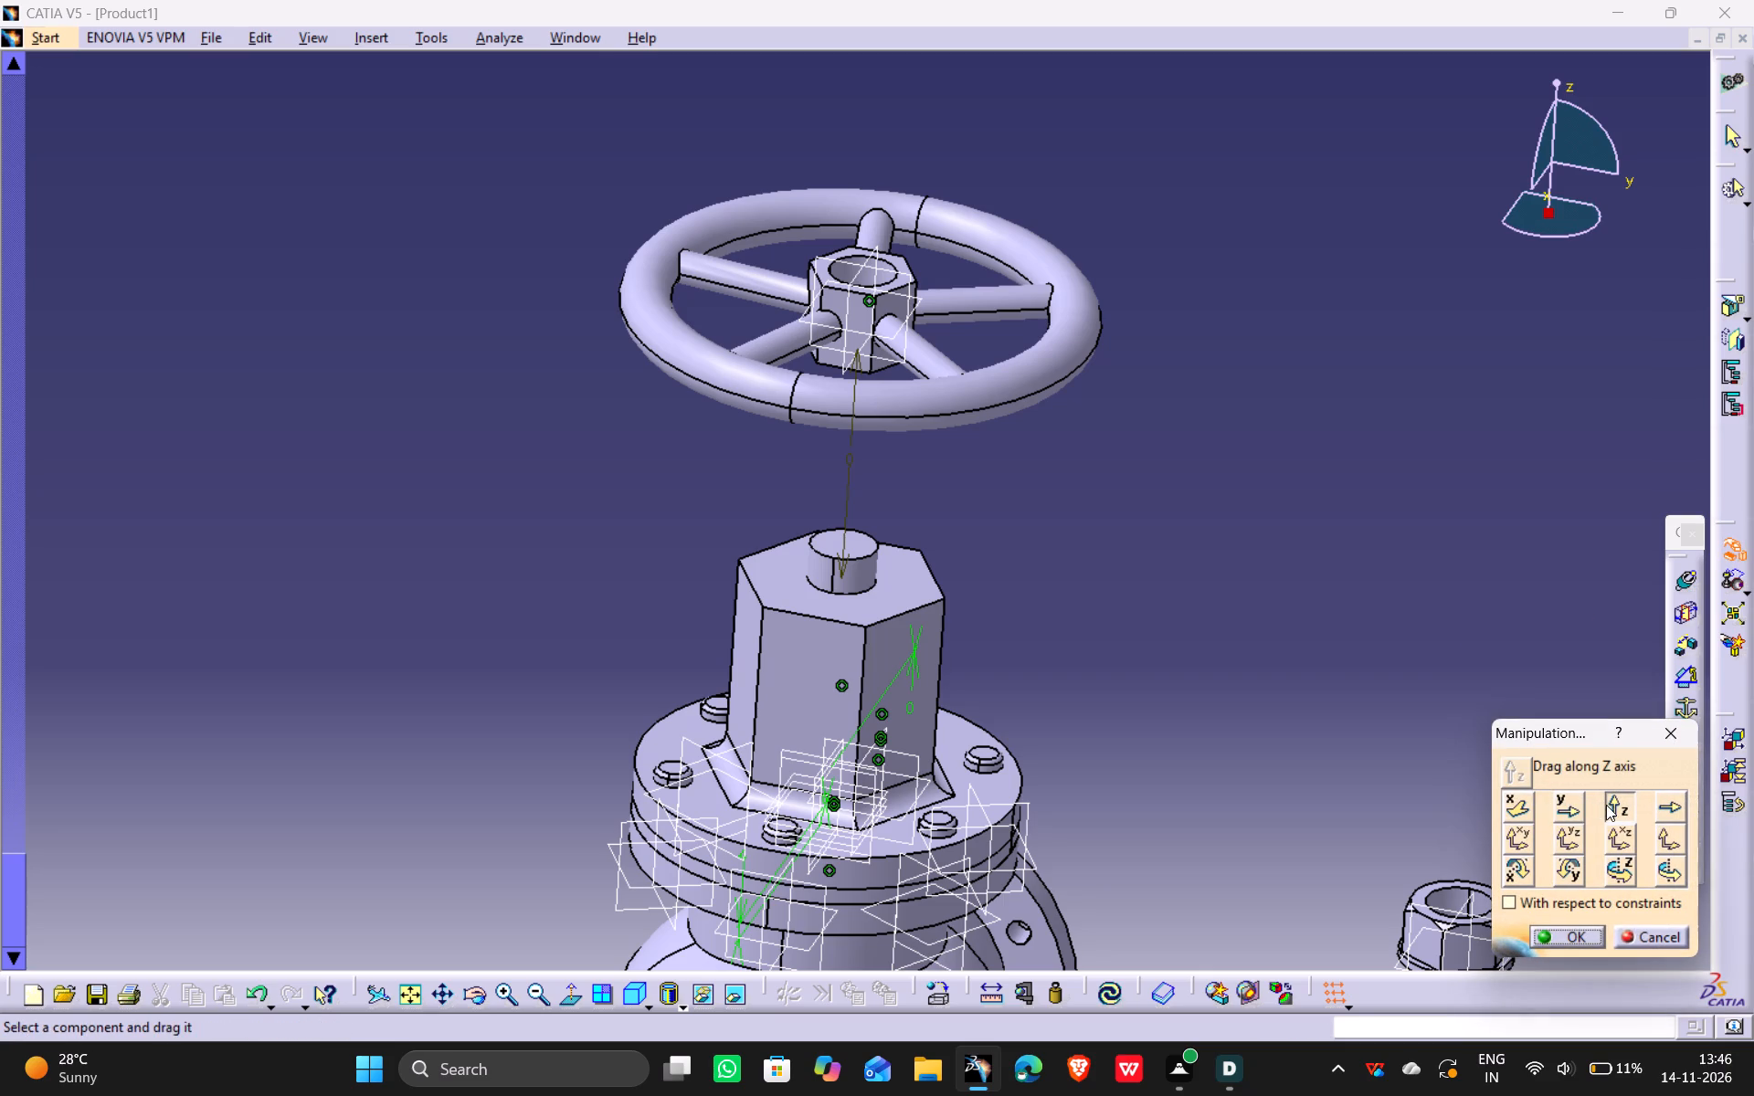
left_click(1609, 806)
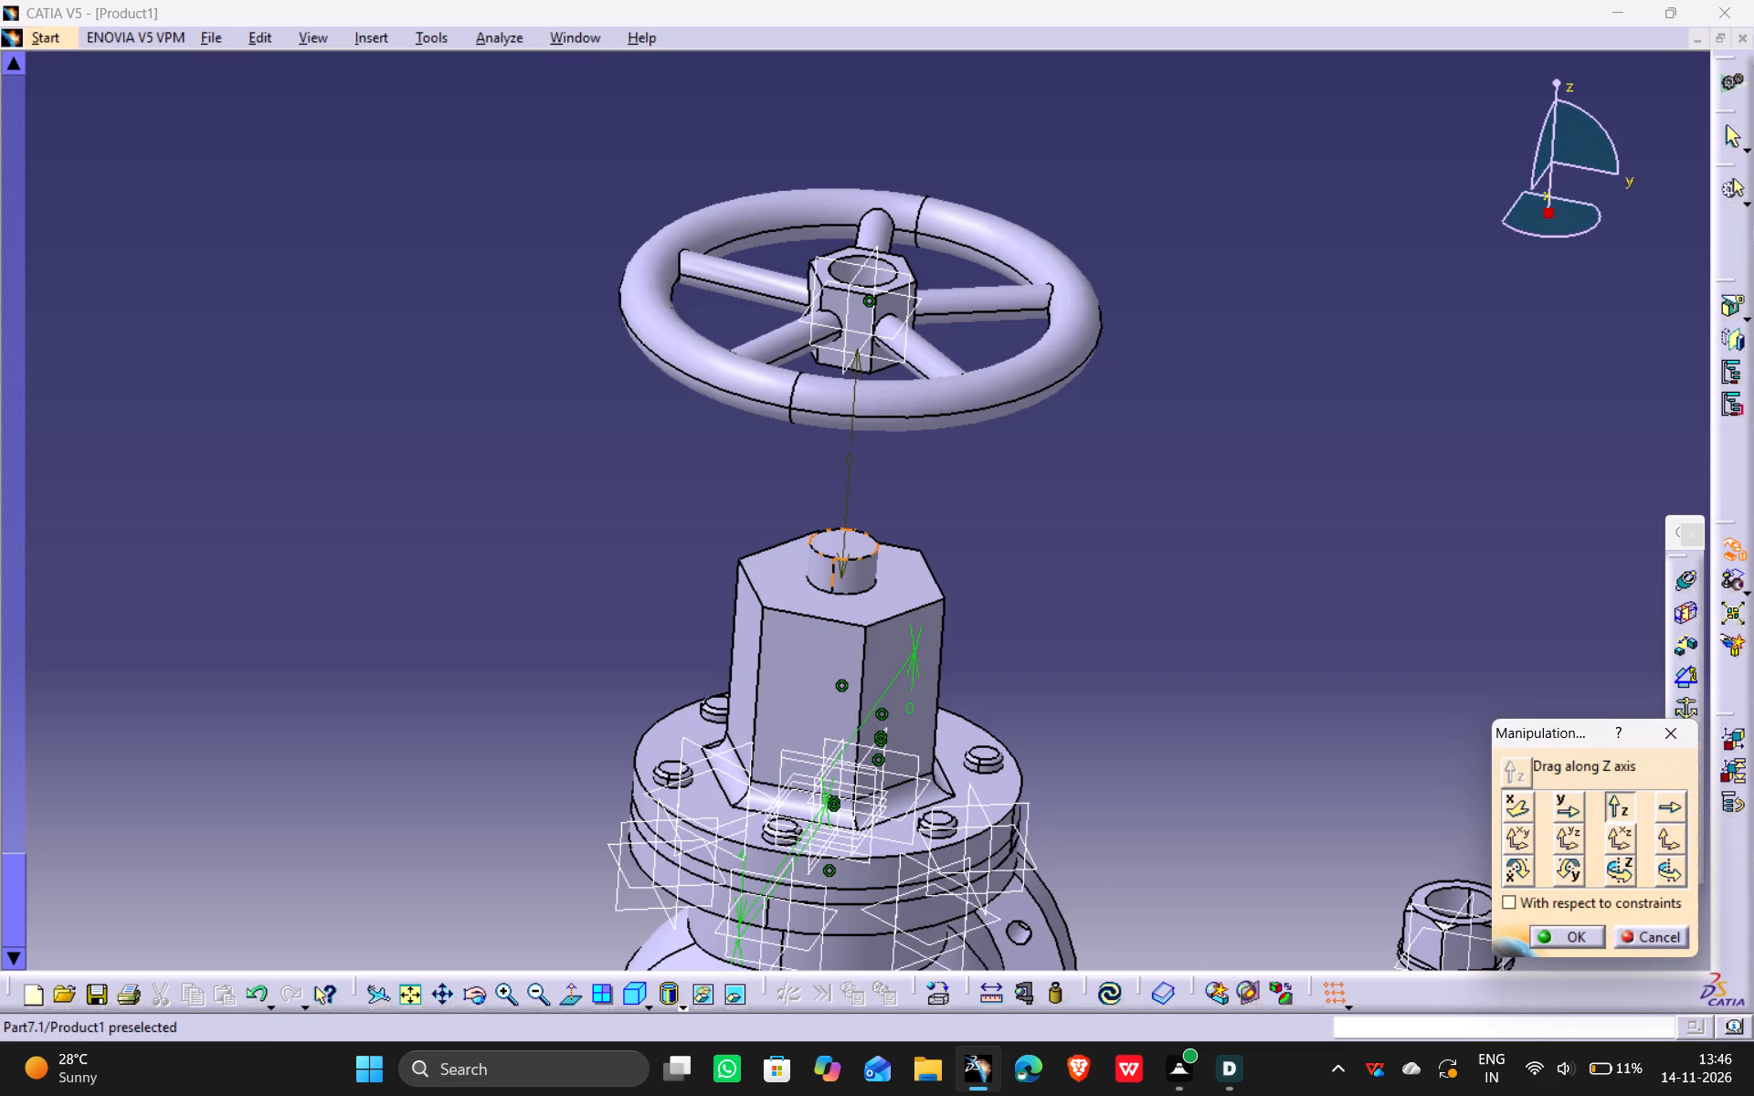
left_click_drag(855, 557, 923, 171)
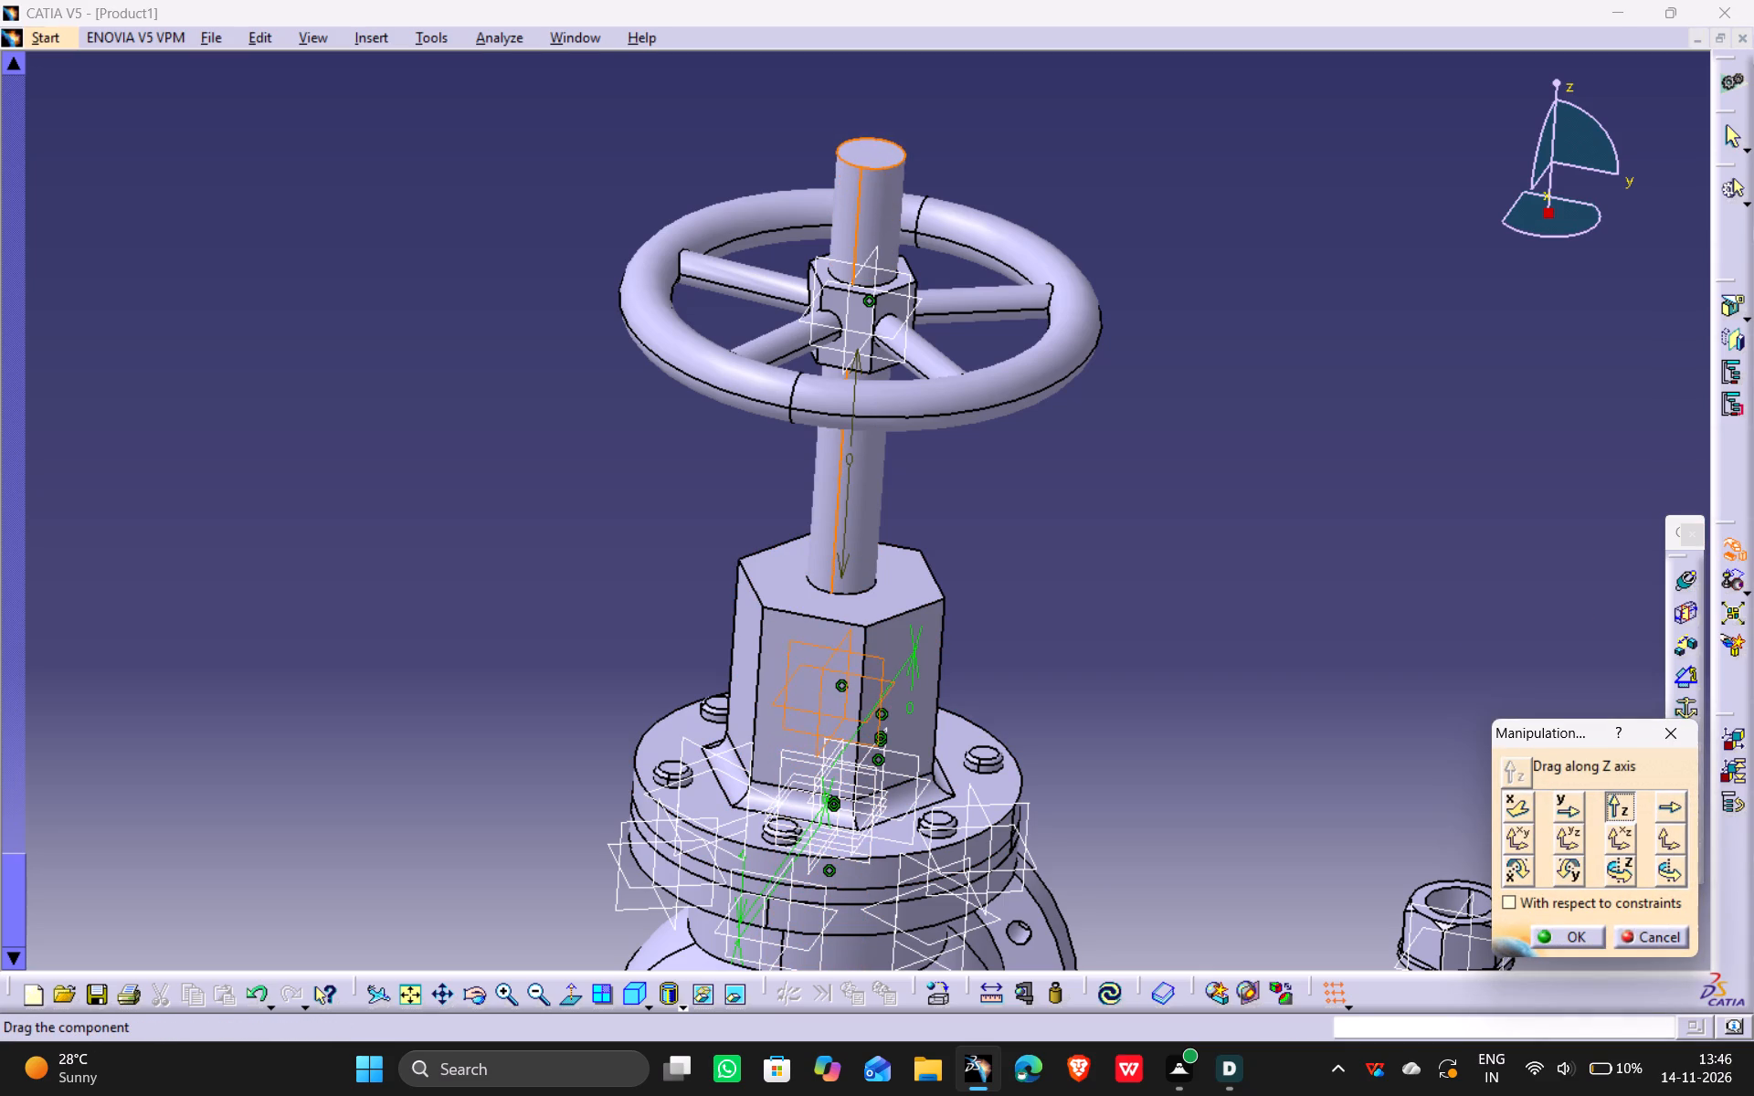
left_click_drag(923, 171, 924, 171)
left_click(1569, 933)
left_click_drag(1358, 729, 1345, 703)
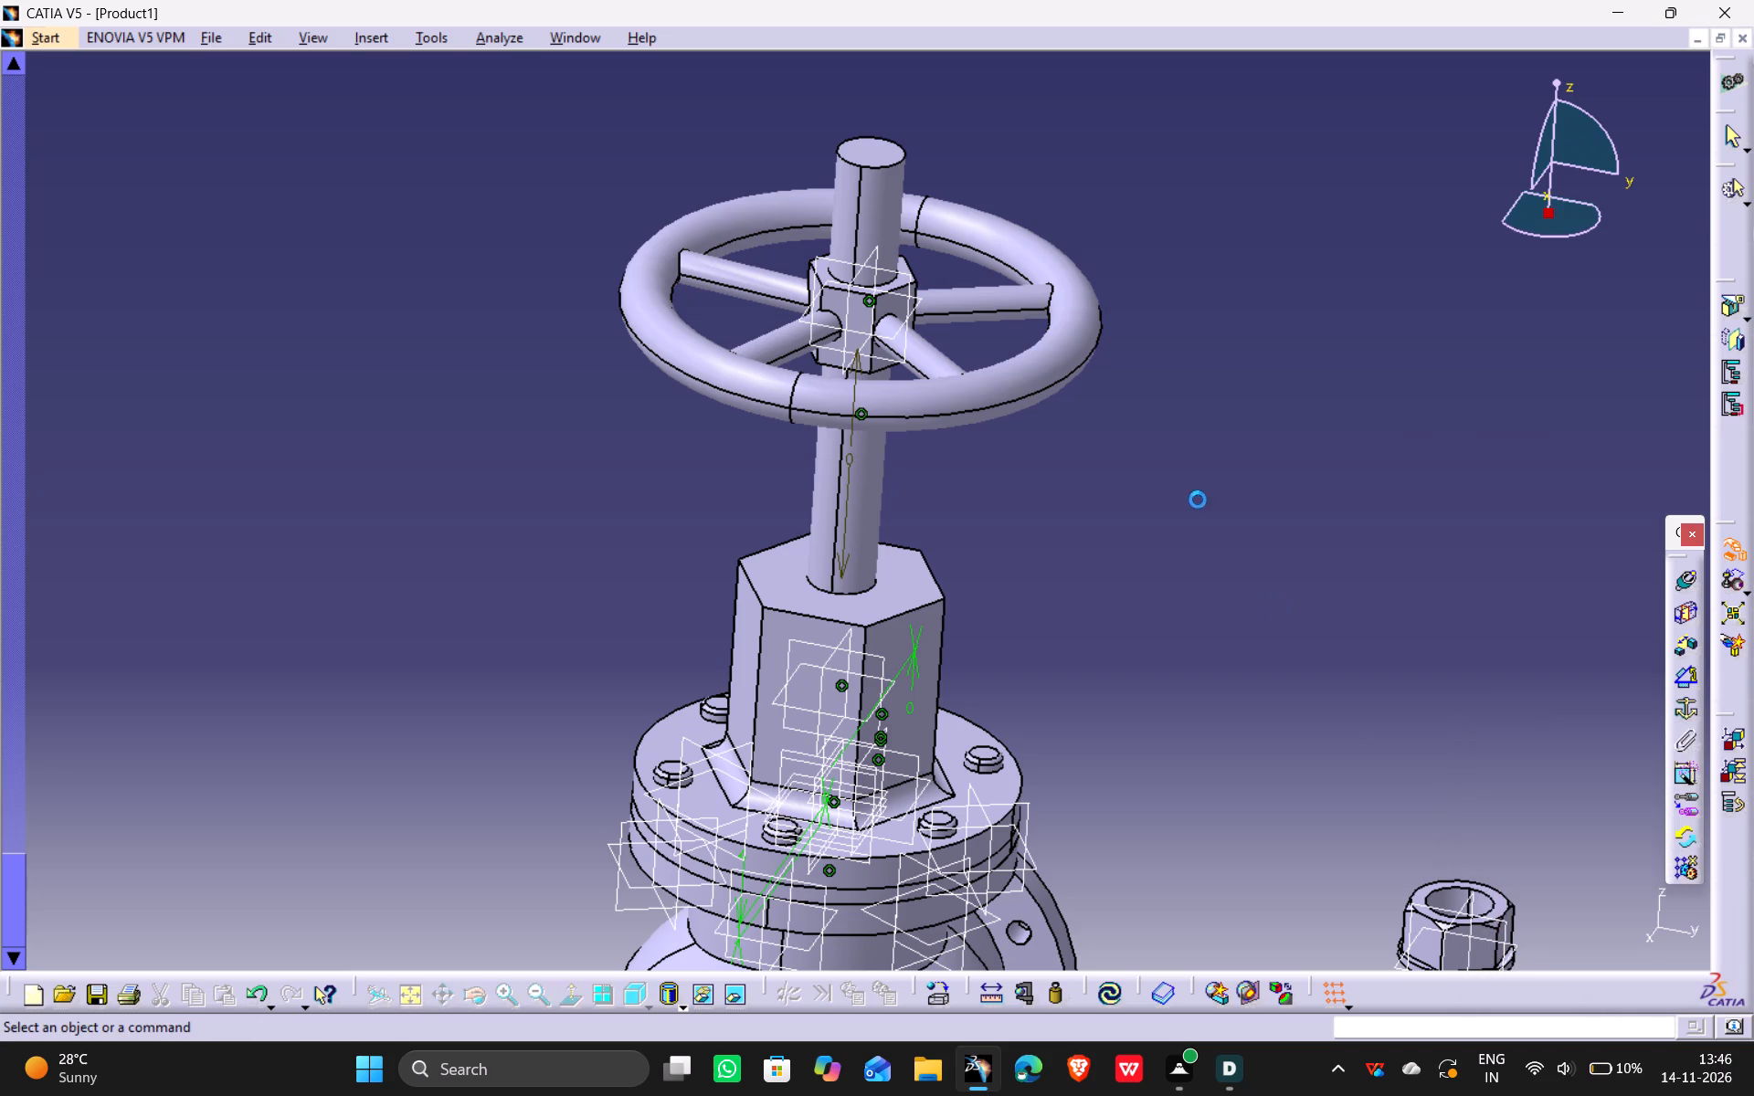
Add an offset constraint of 0 between the spindle's top end face and the handwheel hub's top face, orientation Same.
middle_click_drag(1256, 356, 1270, 446)
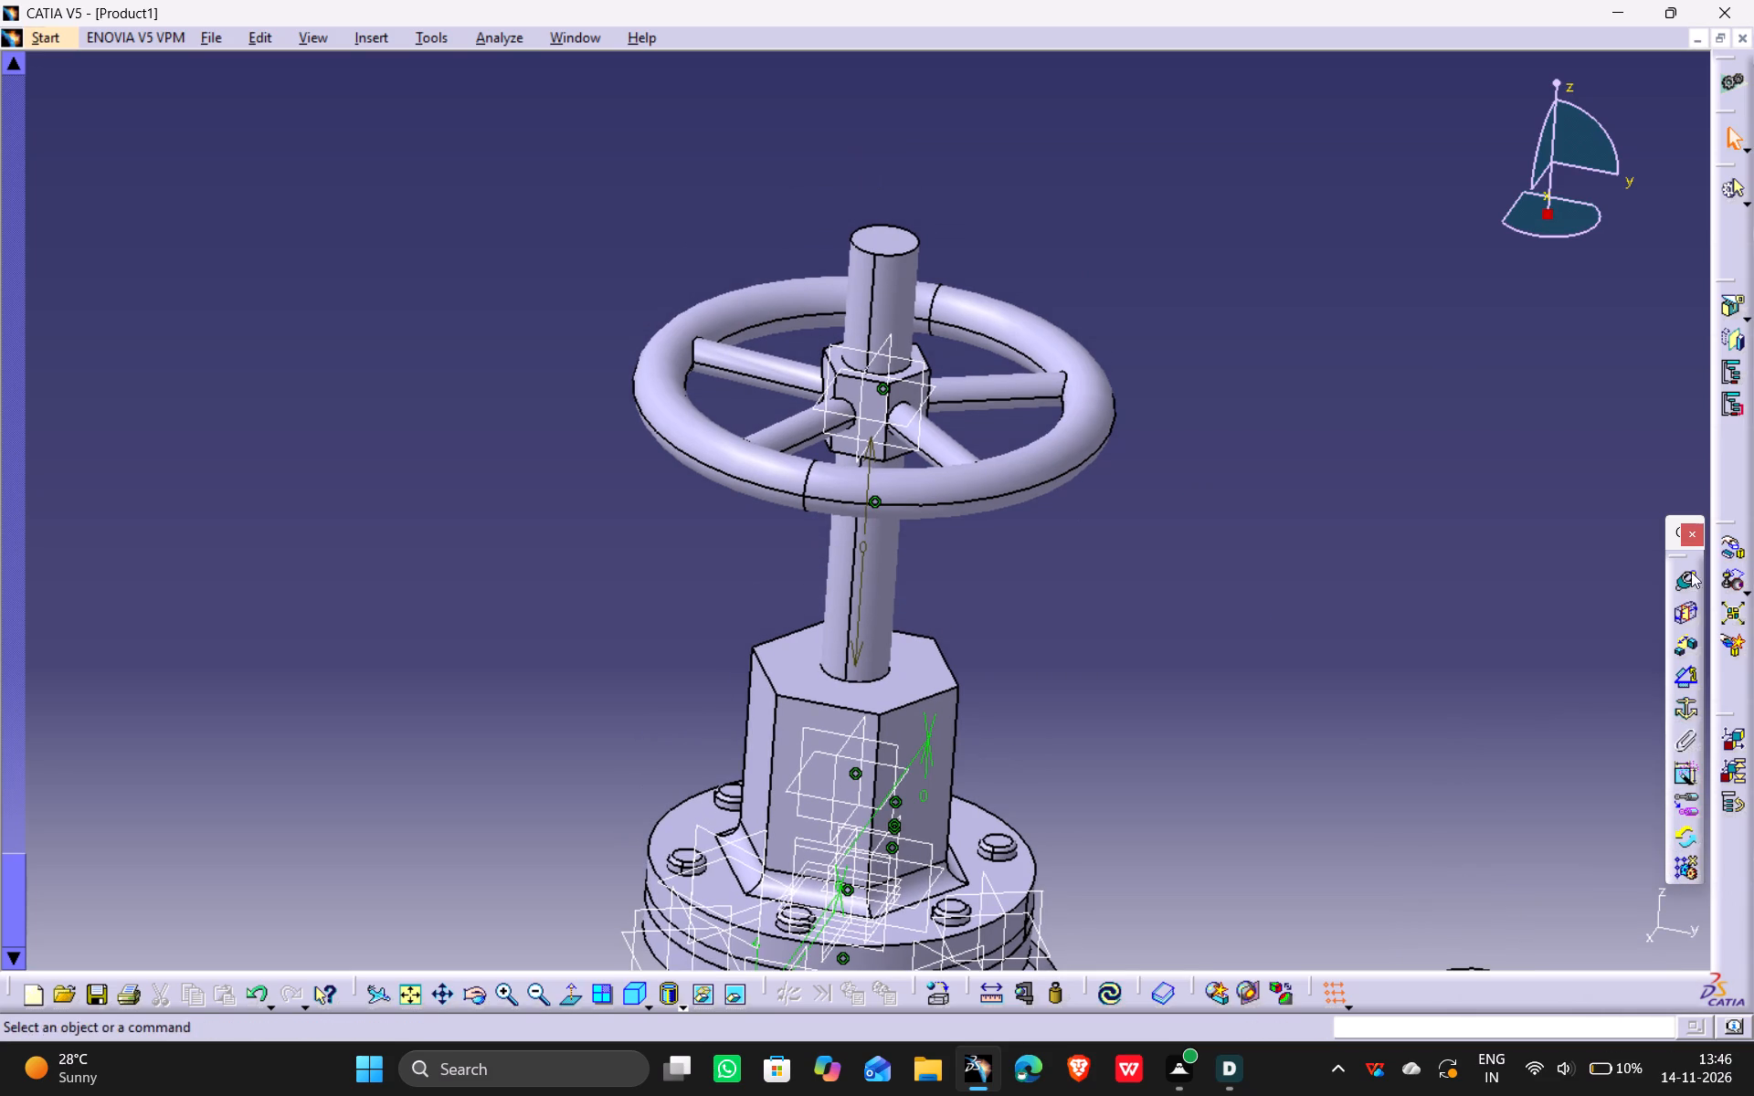
left_click(1696, 643)
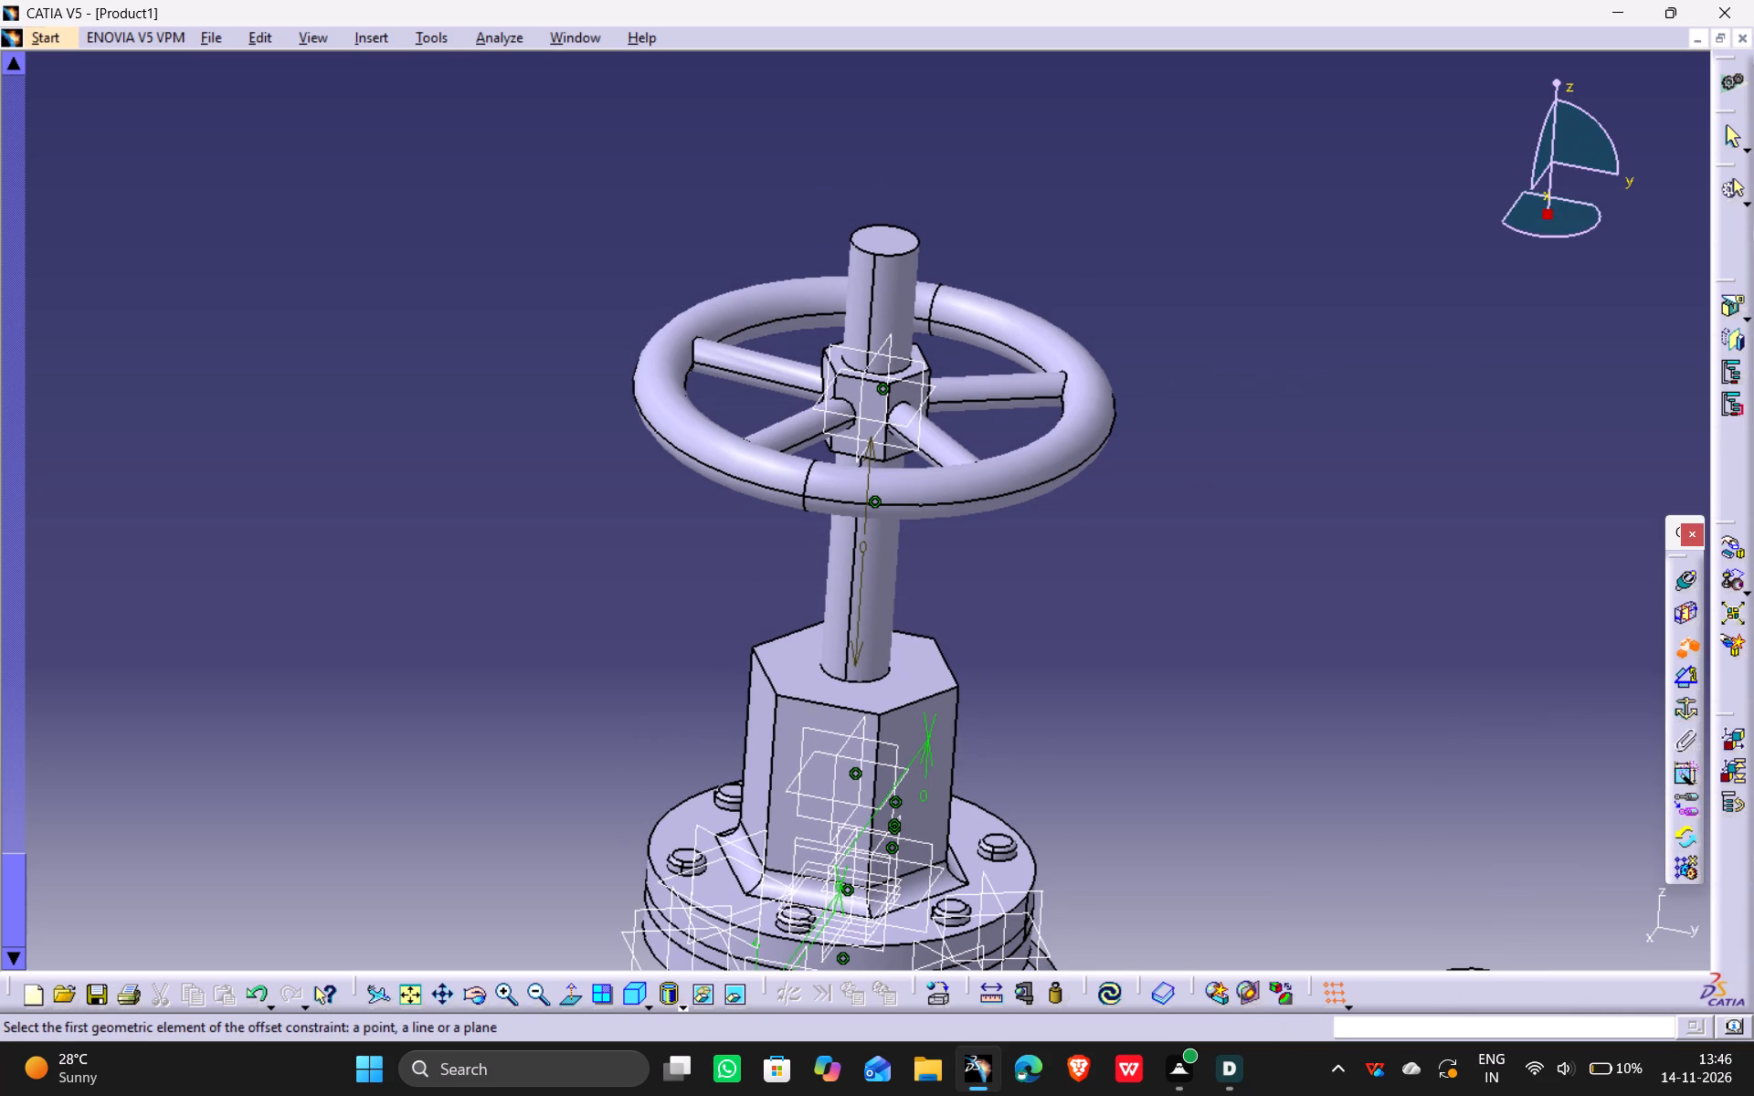
left_click(893, 241)
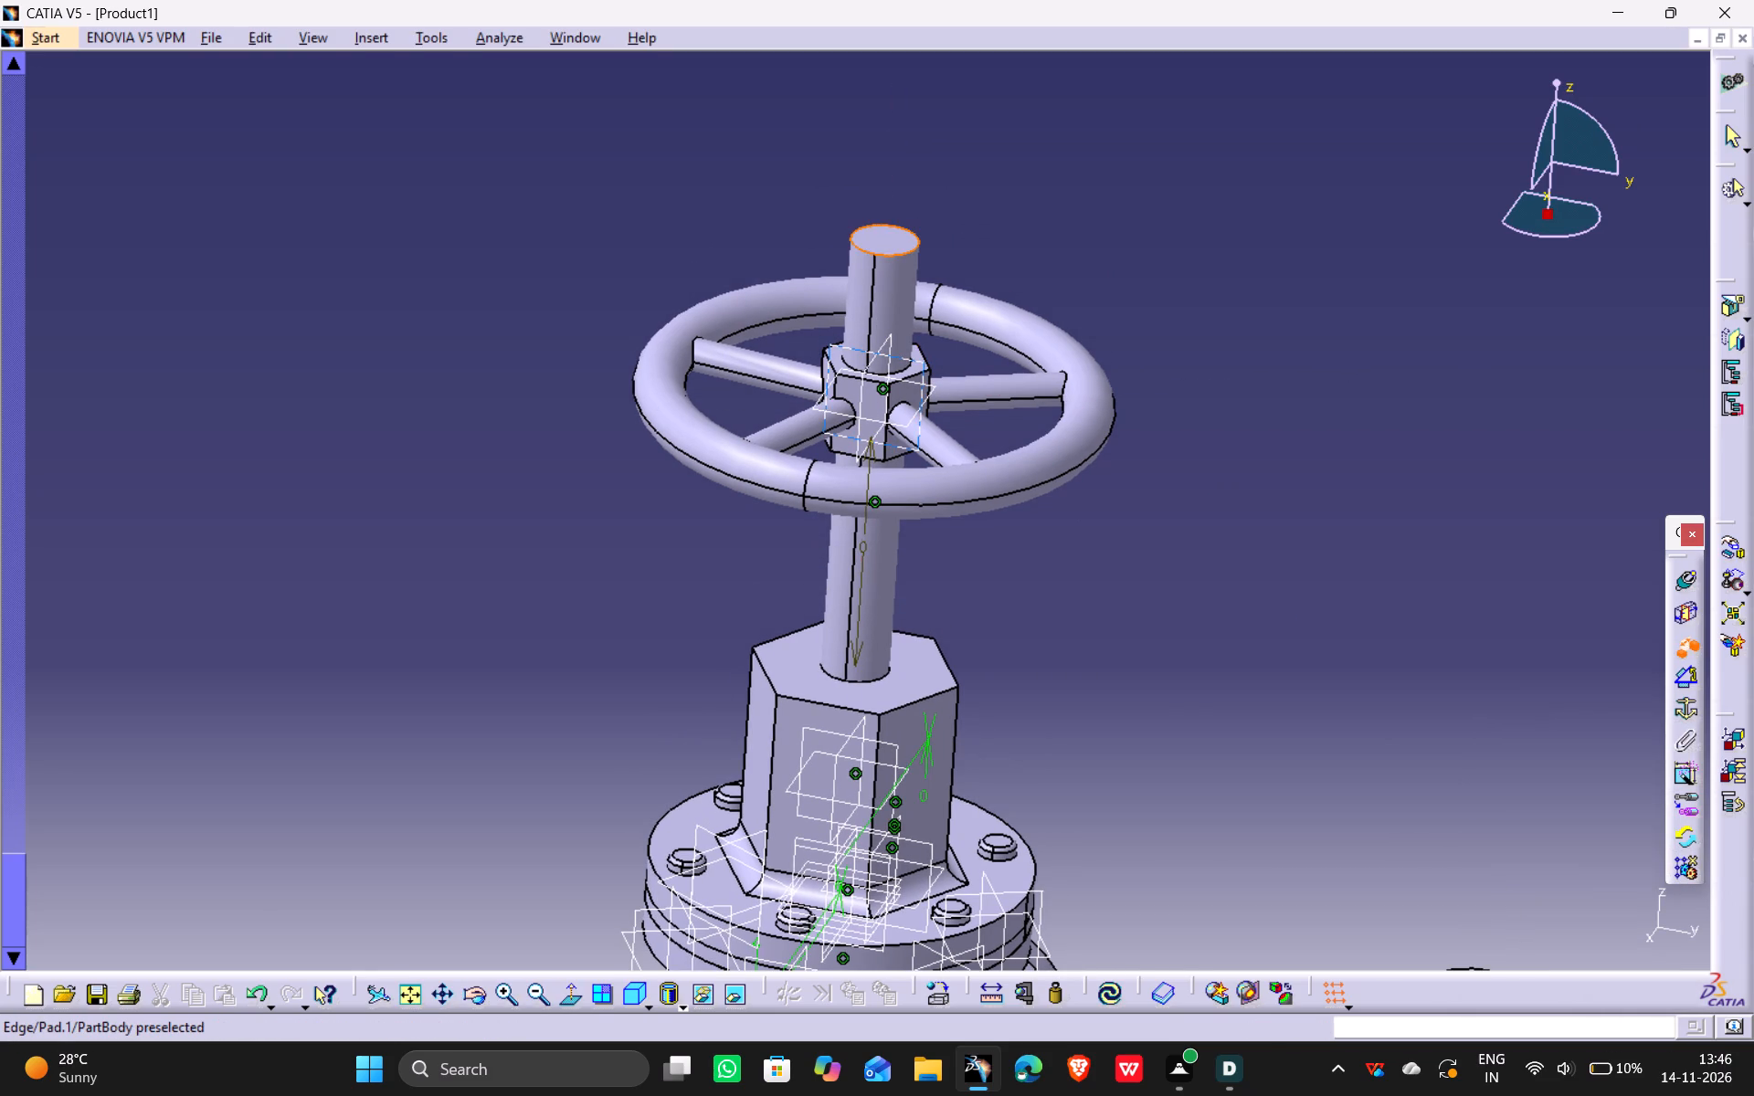
middle_click_drag(914, 498, 903, 353, "ctrl")
middle_click_drag(901, 272, 873, 426)
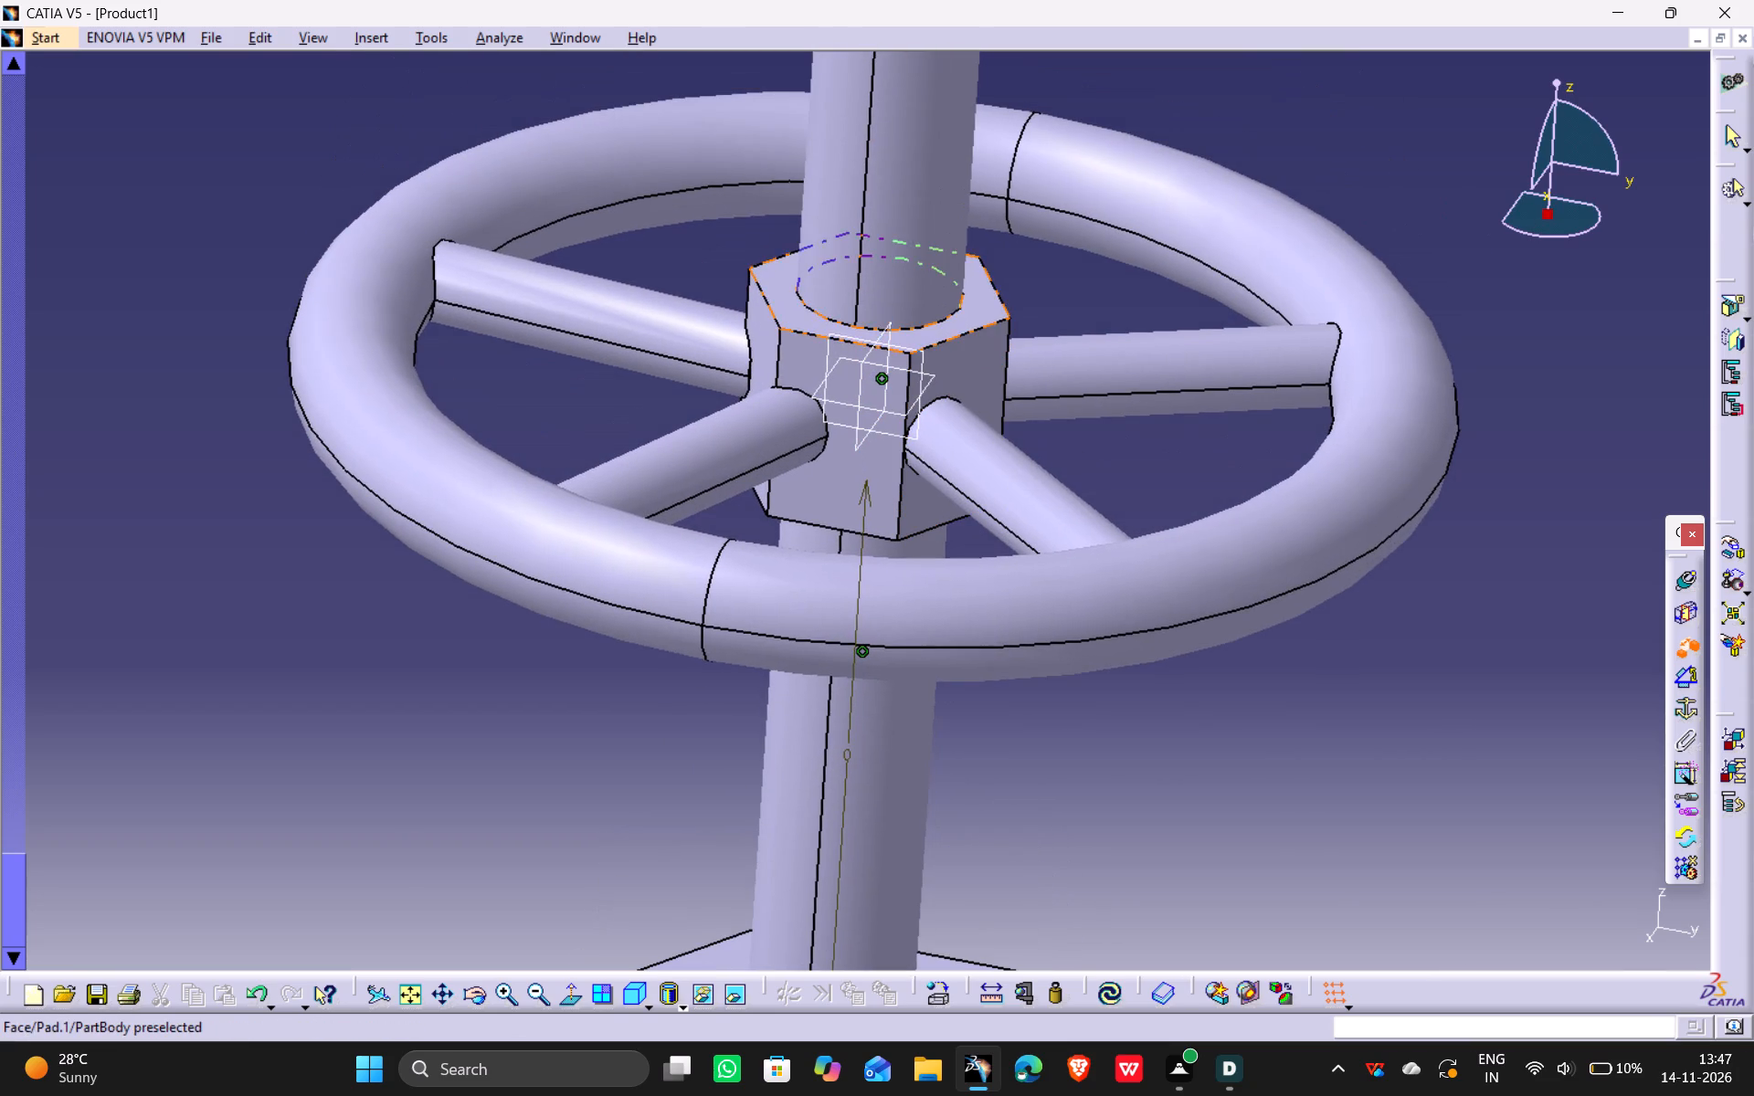
left_click(978, 316)
scroll(984, 252, "up", 1, "ctrl")
middle_click_drag(983, 258, 974, 414, "ctrl")
middle_click_drag(1004, 276, 1008, 390, "ctrl")
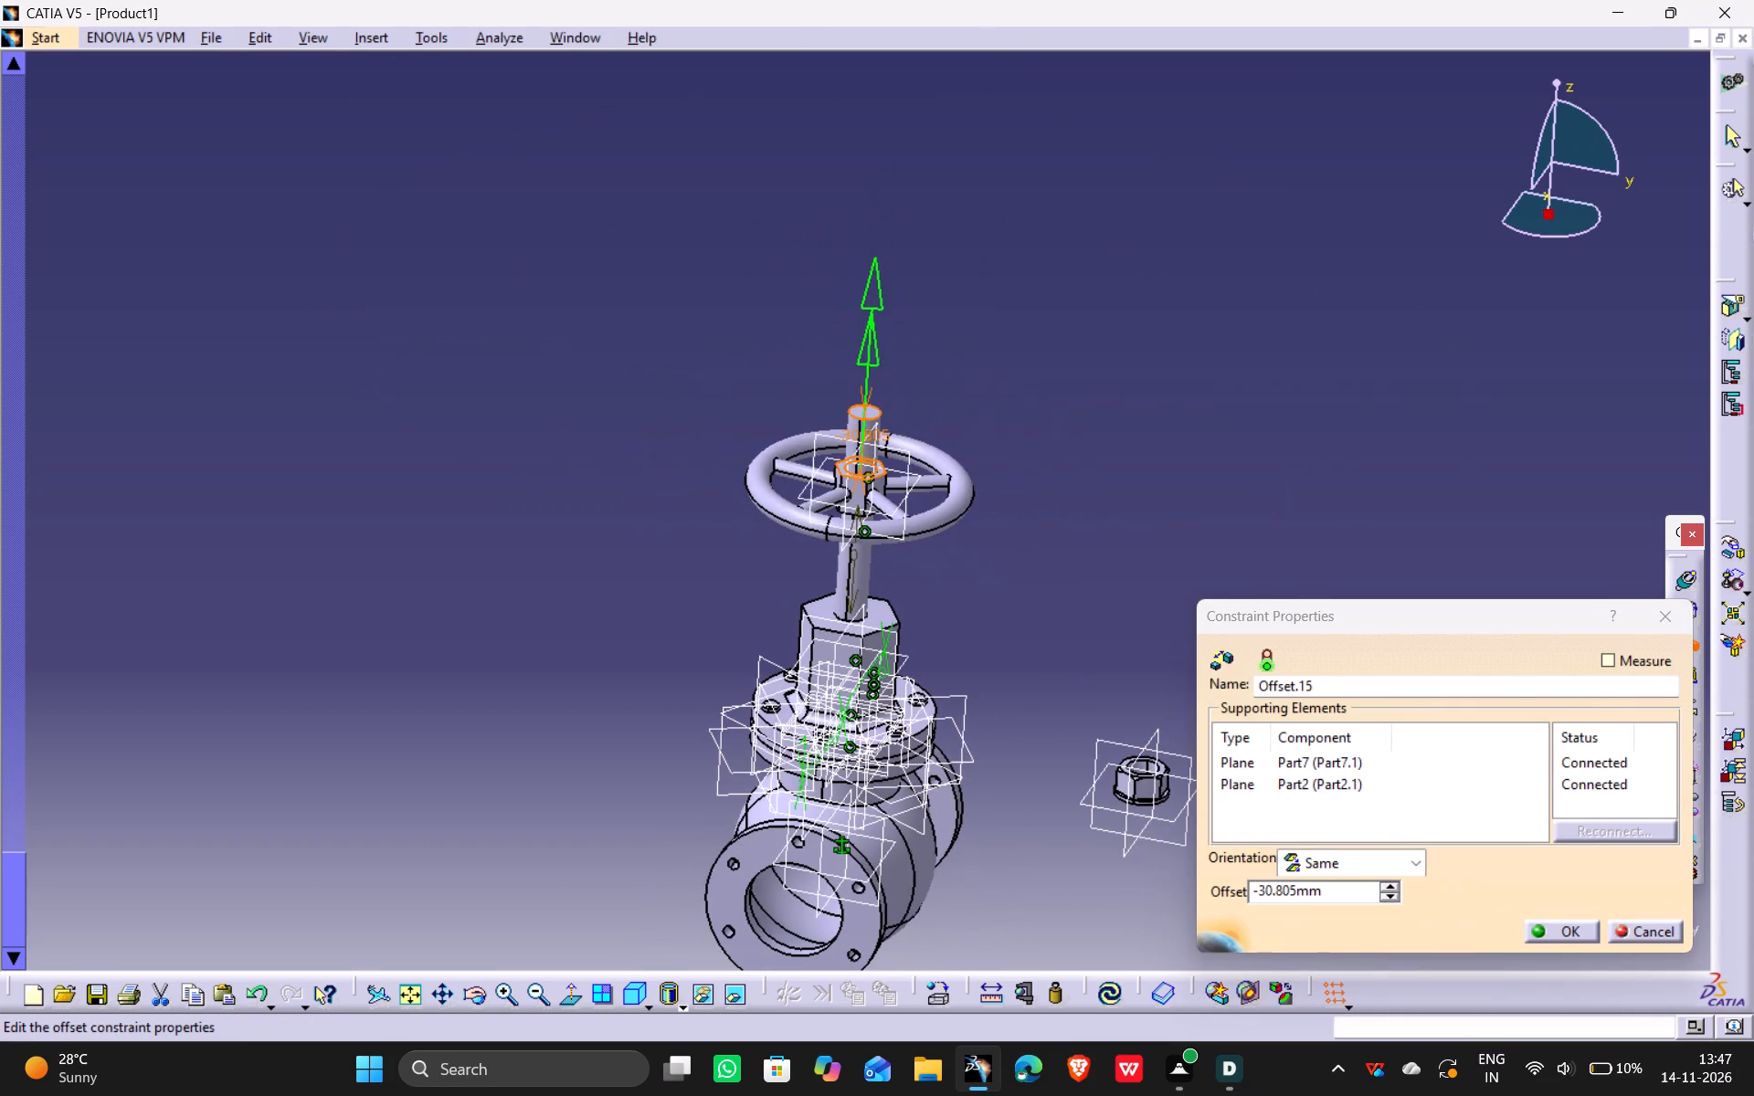
left_click_drag(1333, 890, 1177, 880)
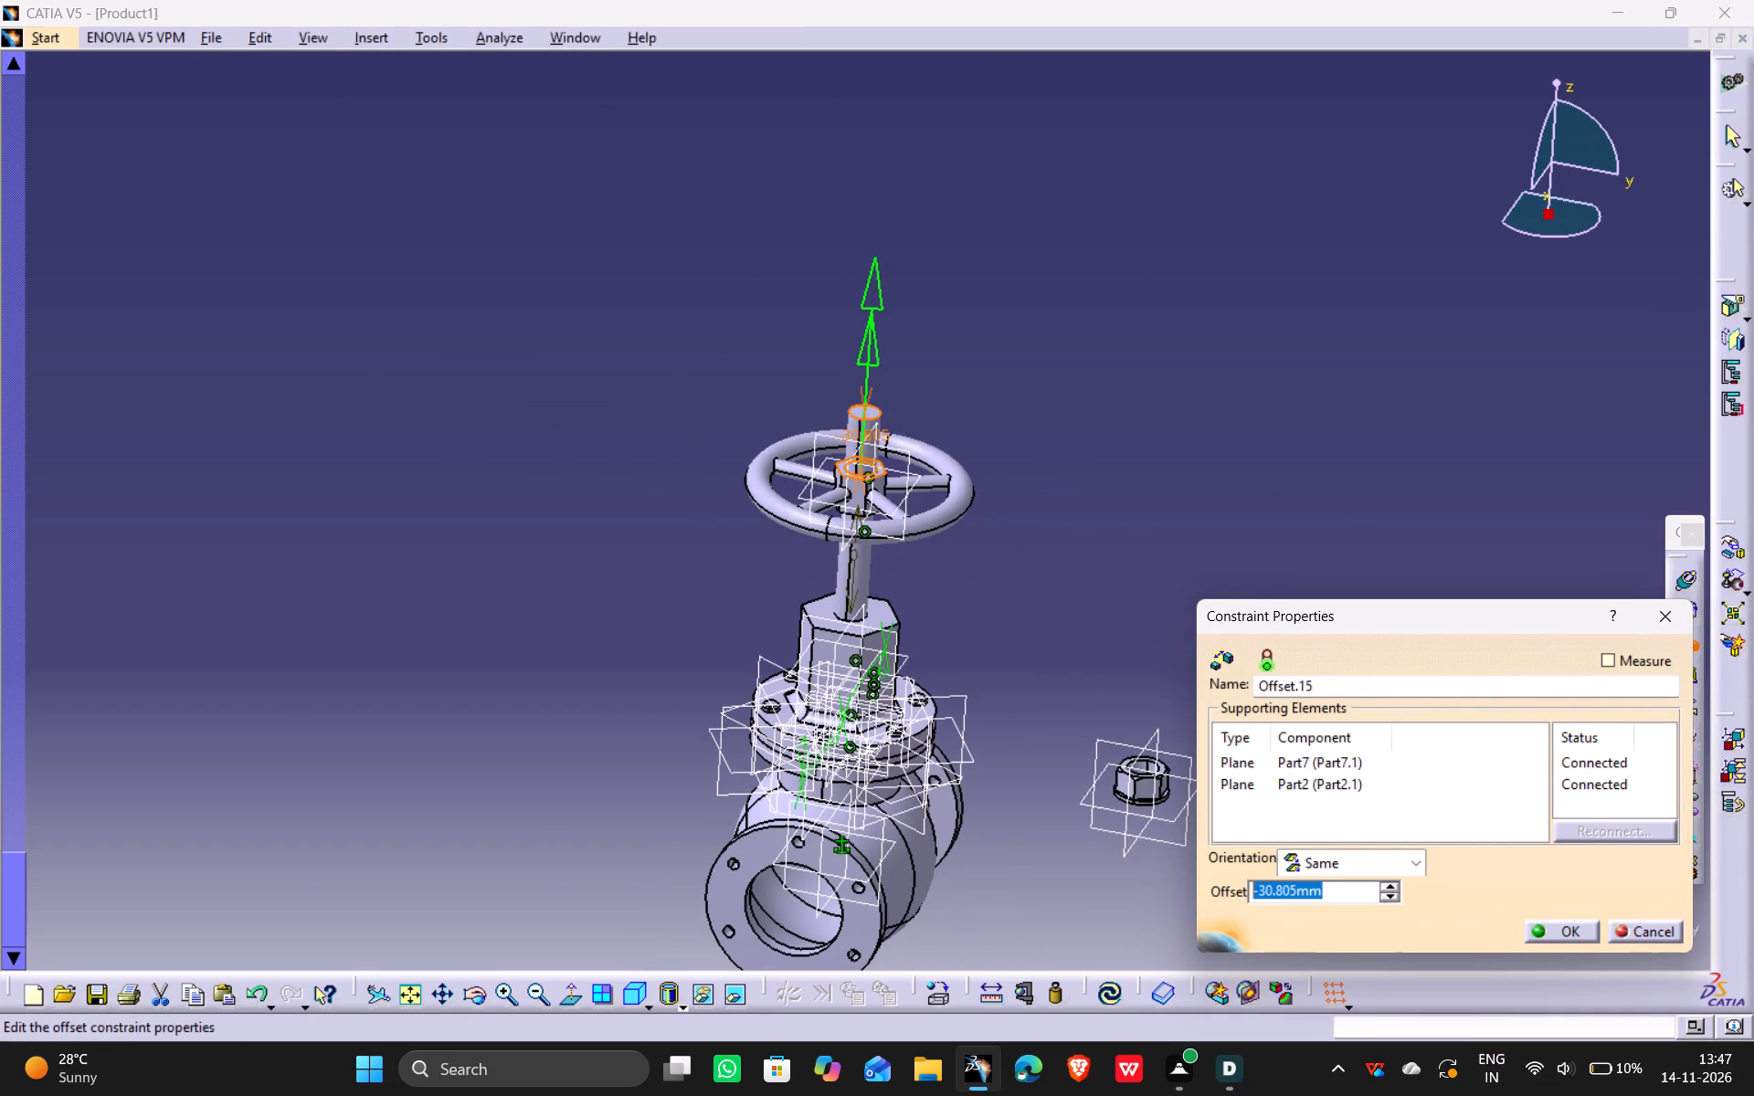
key("0")
left_click(1565, 932)
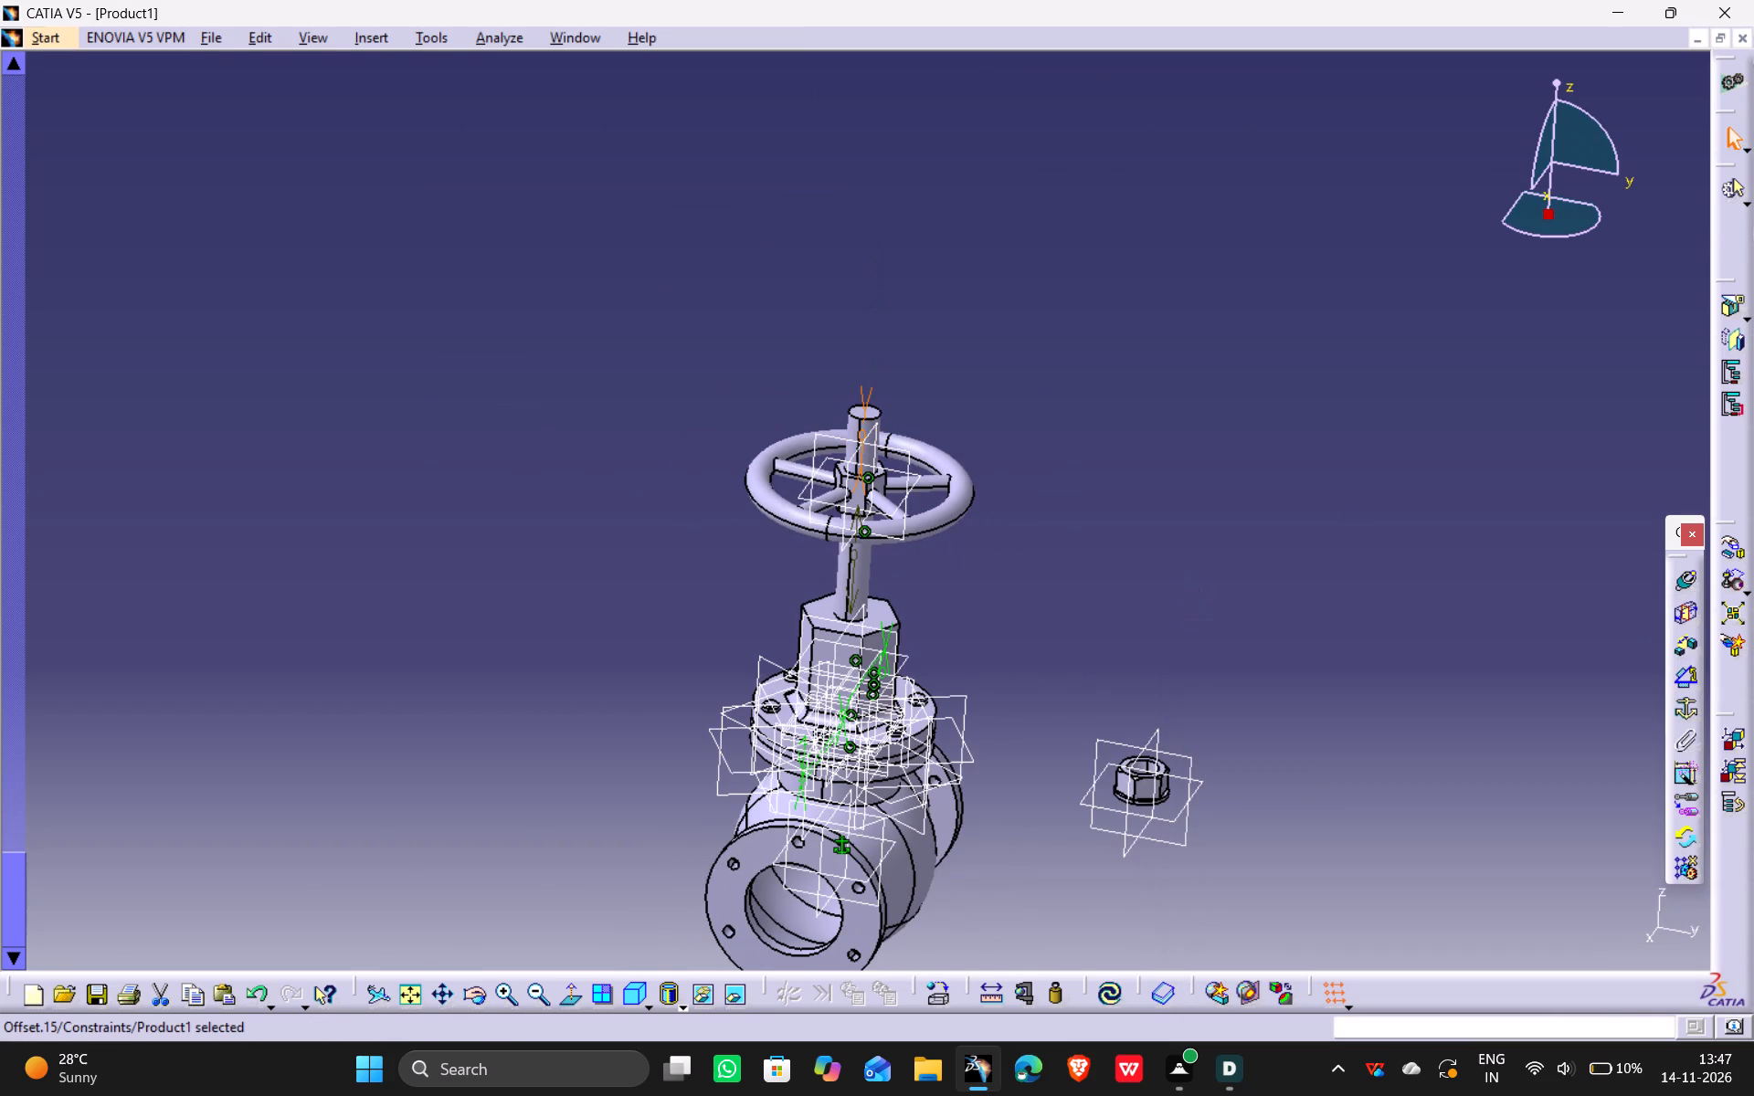
Update the assembly to apply the new spindle-to-handwheel offset constraint.
middle_click_drag(1074, 657, 1064, 533, "ctrl")
middle_click_drag(999, 713, 1008, 569)
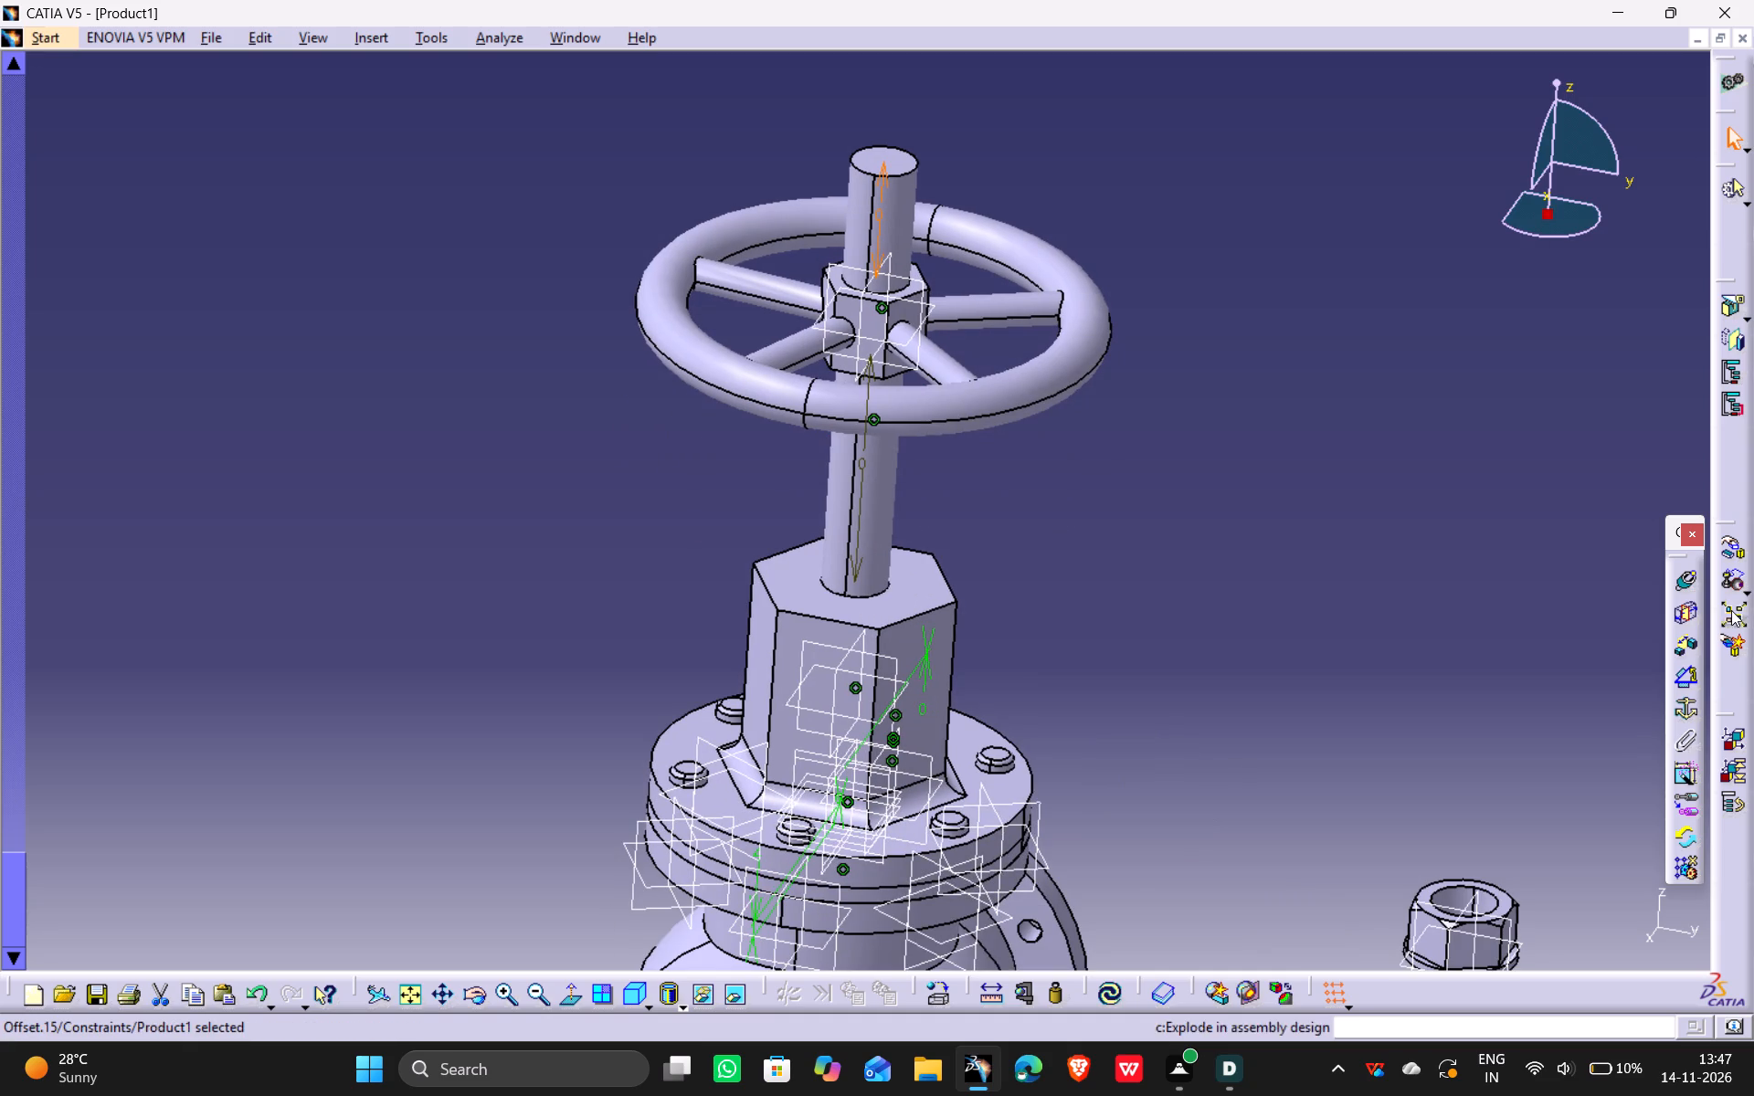
middle_click_drag(913, 663, 911, 662)
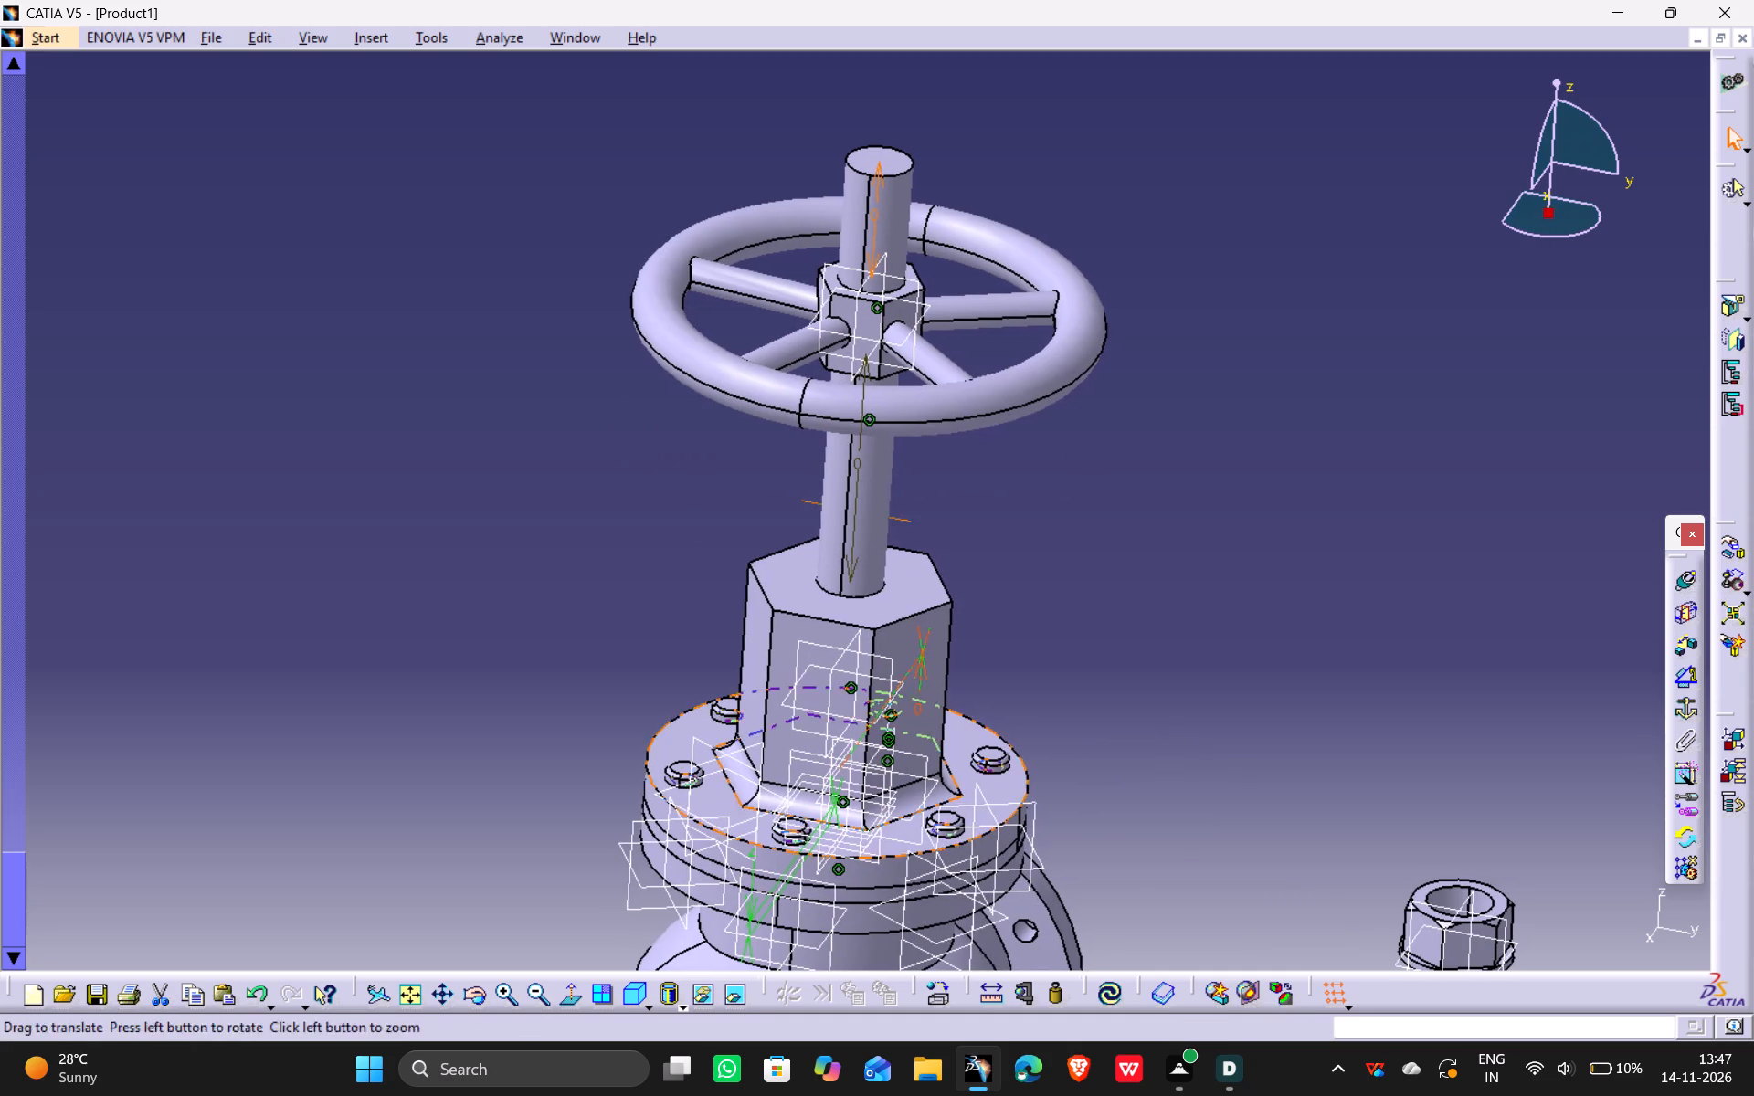
middle_click_drag(911, 662, 902, 582)
left_click_drag(907, 659, 903, 582)
scroll(905, 657, "down", 1)
scroll(903, 582, "down", 1)
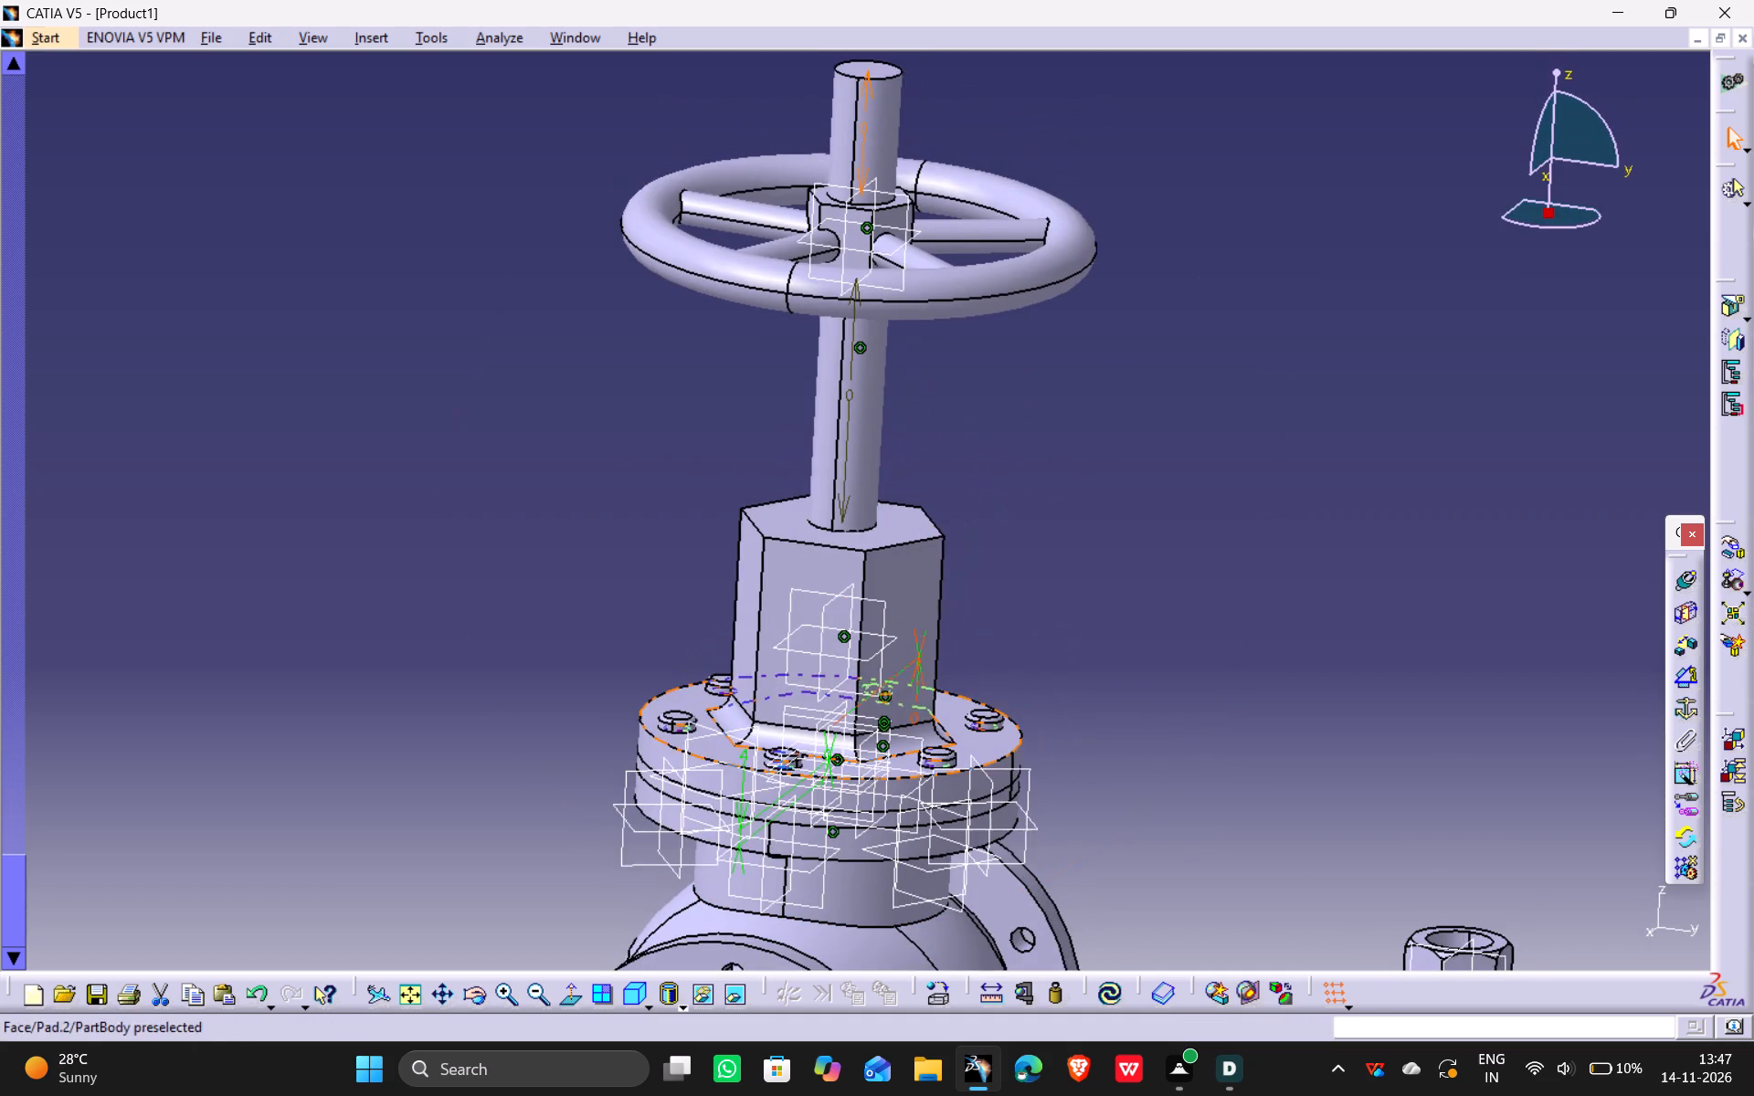
middle_click_drag(991, 381, 988, 408, "ctrl")
middle_click_drag(986, 427, 959, 564)
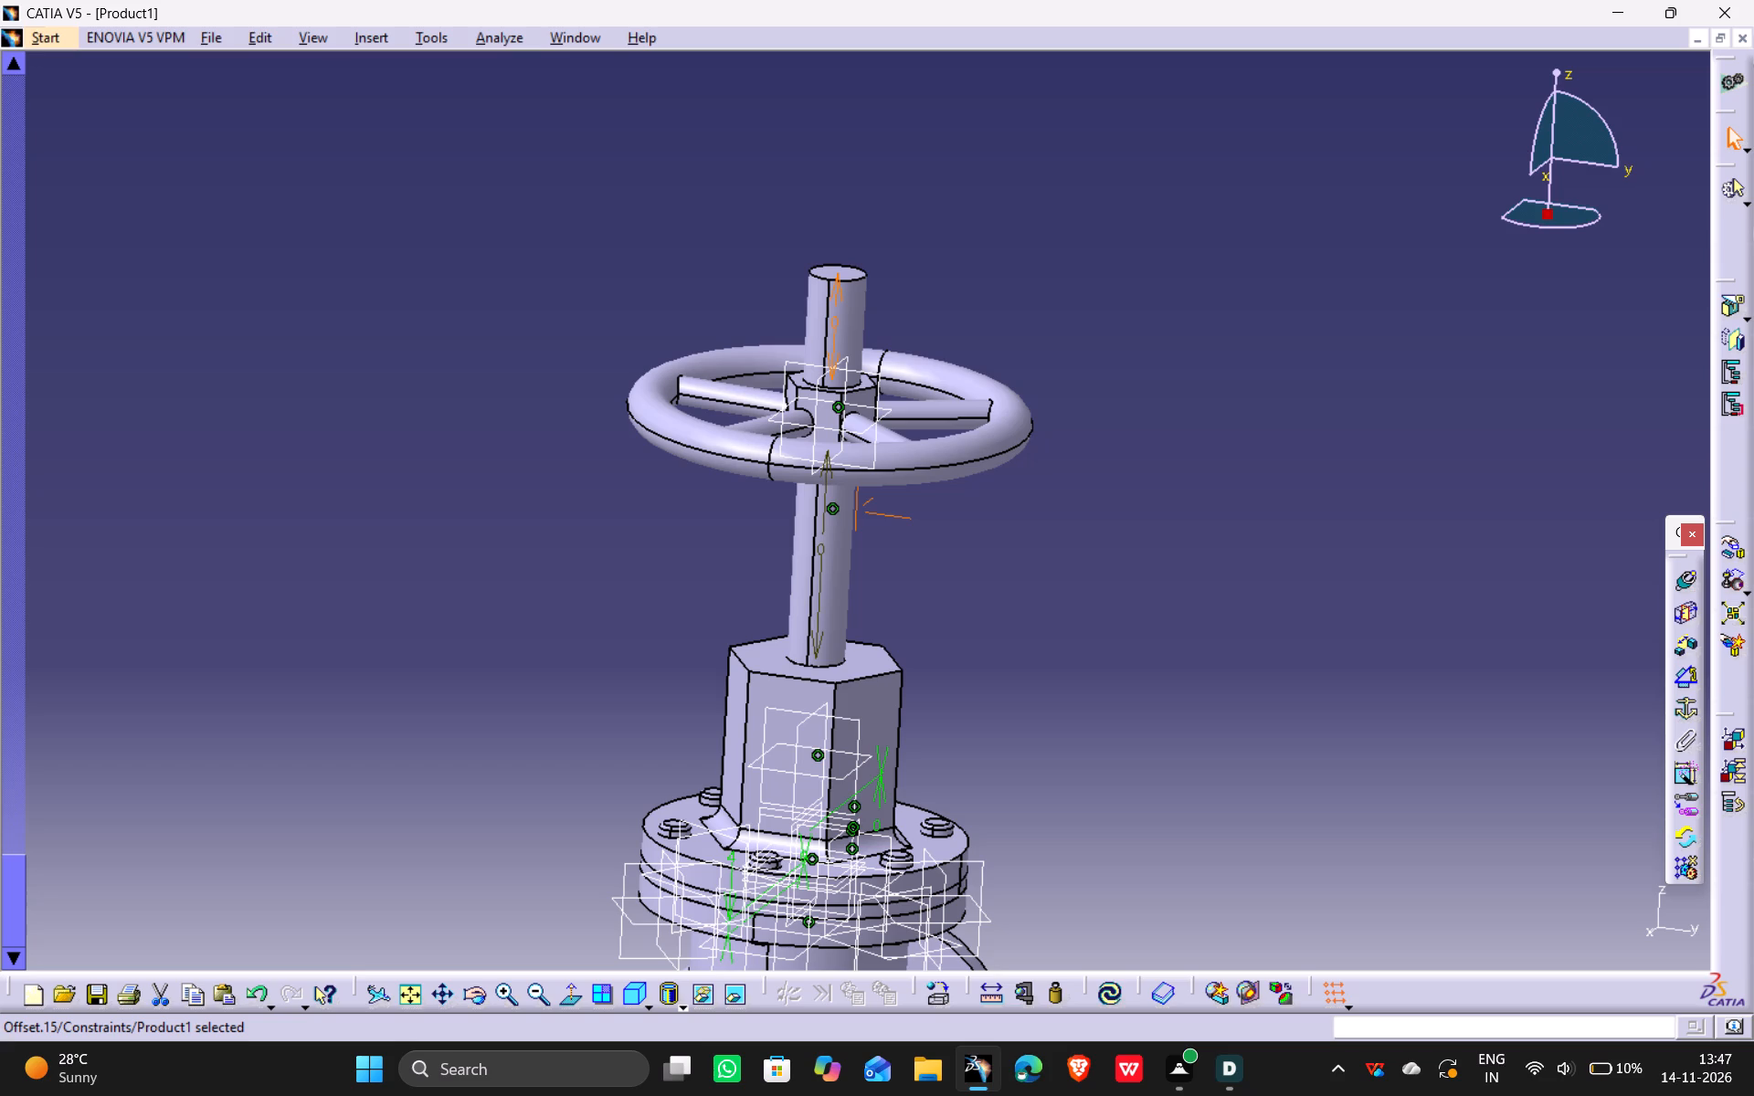
left_click(1108, 996)
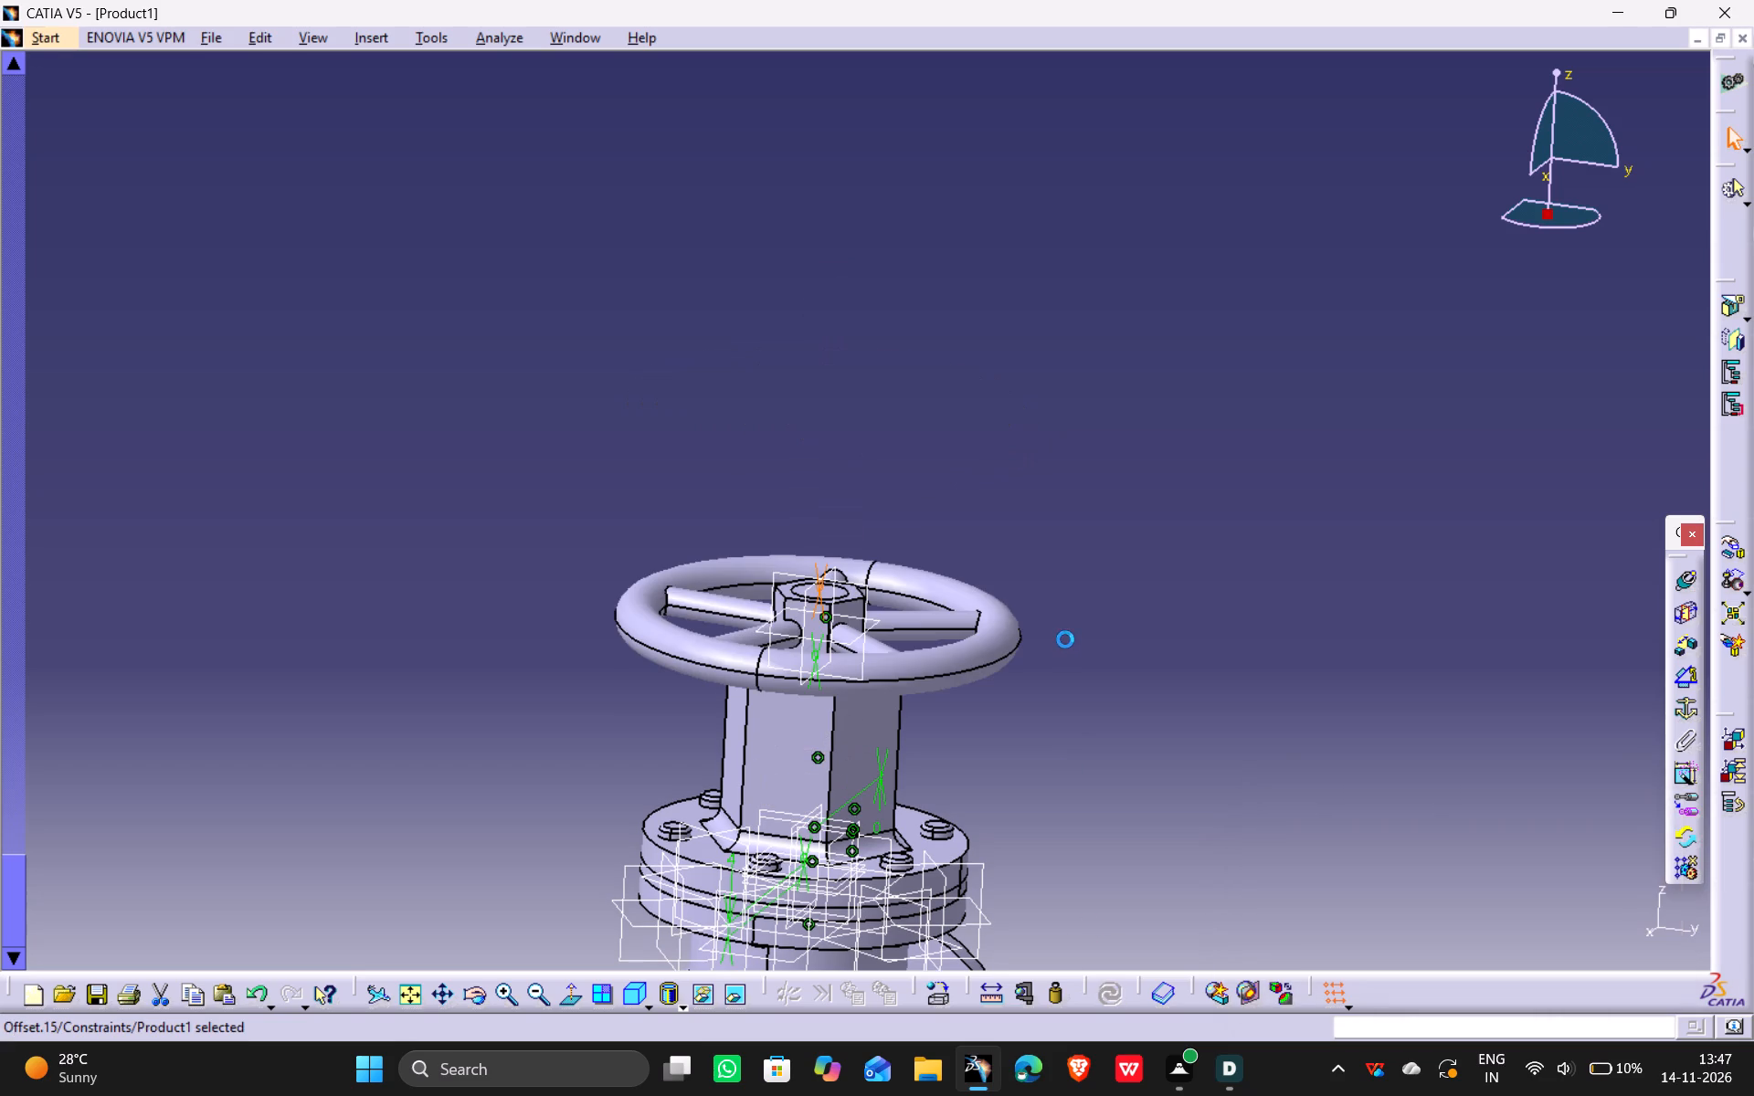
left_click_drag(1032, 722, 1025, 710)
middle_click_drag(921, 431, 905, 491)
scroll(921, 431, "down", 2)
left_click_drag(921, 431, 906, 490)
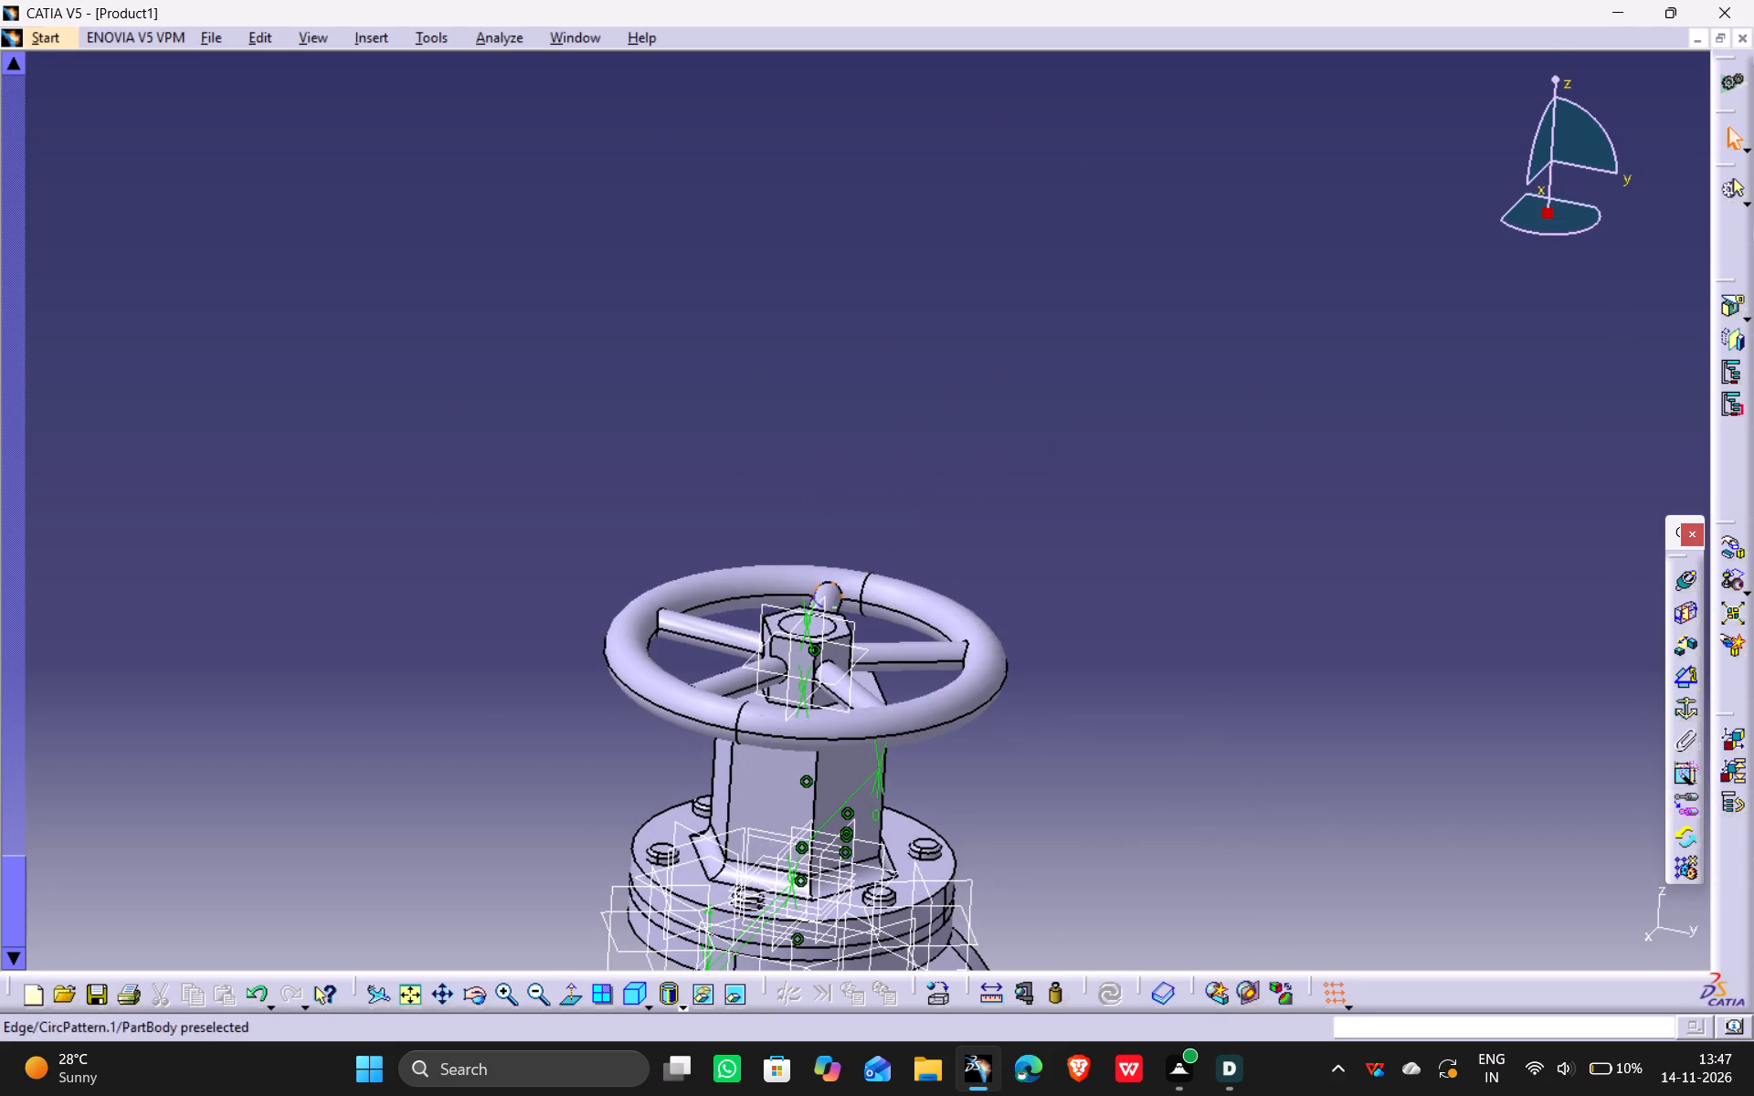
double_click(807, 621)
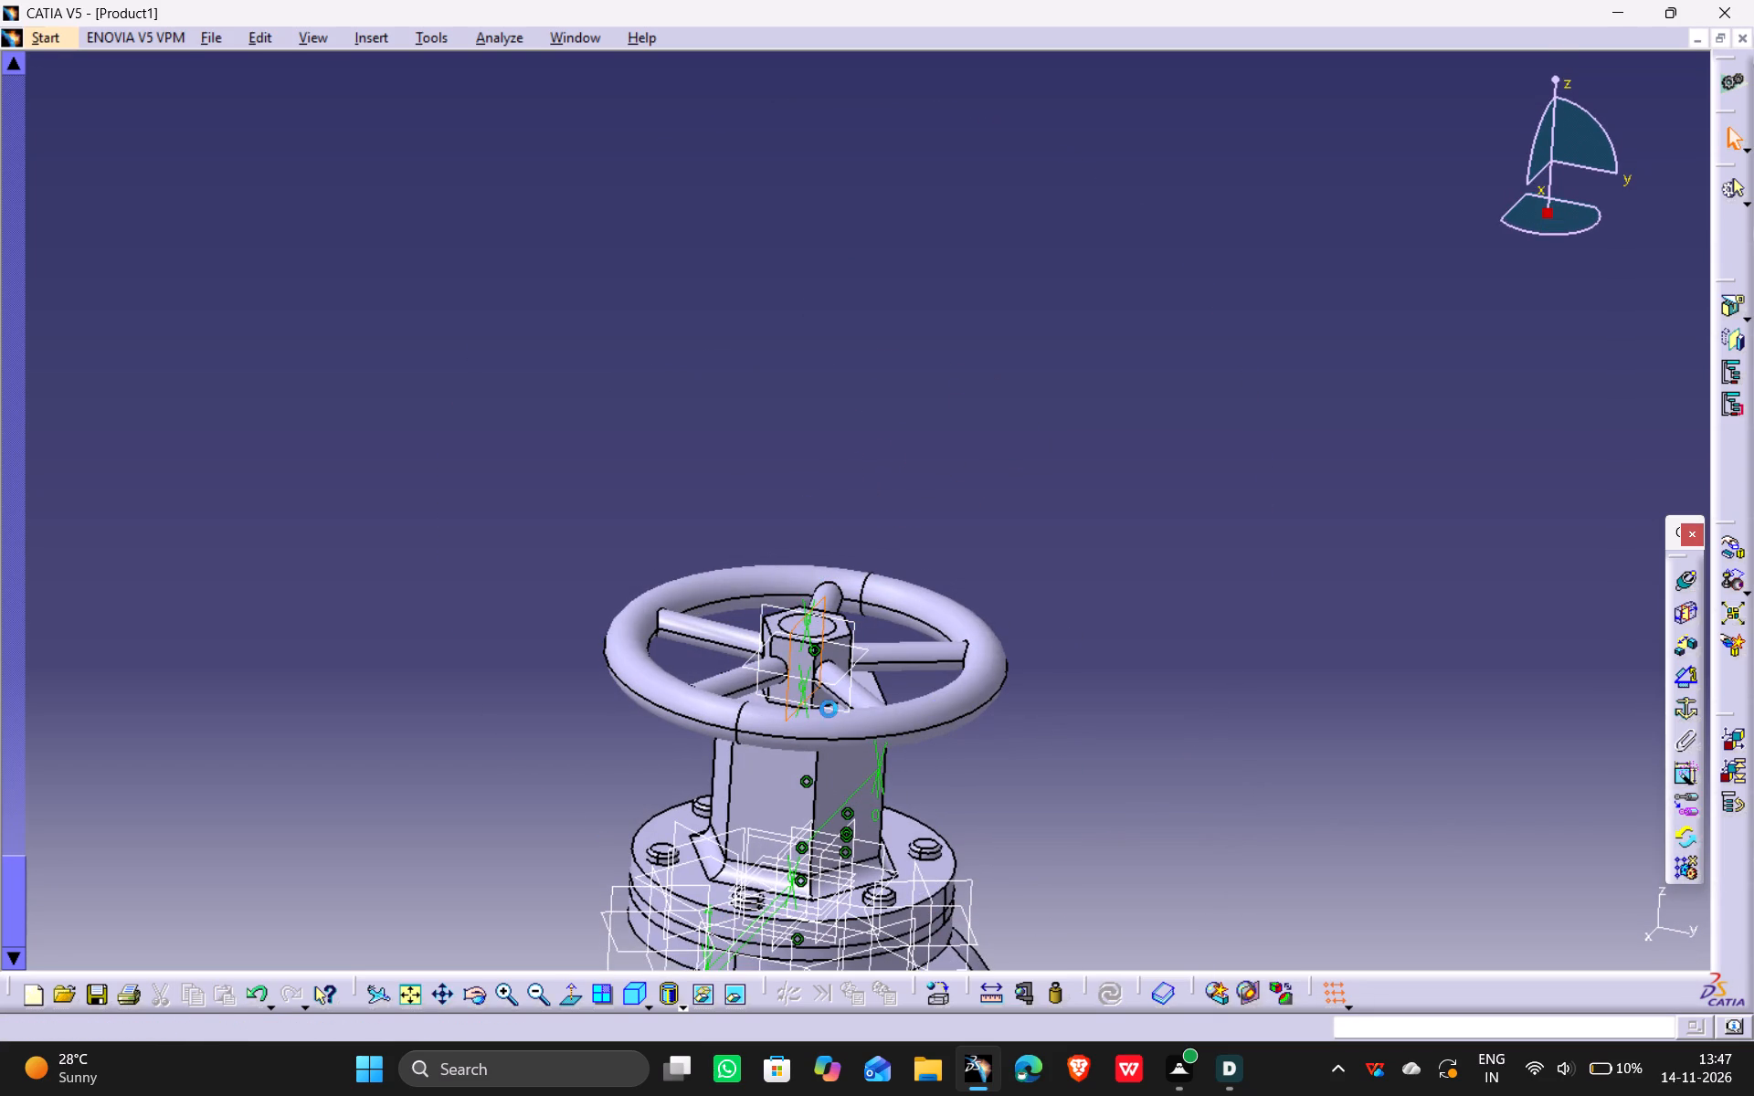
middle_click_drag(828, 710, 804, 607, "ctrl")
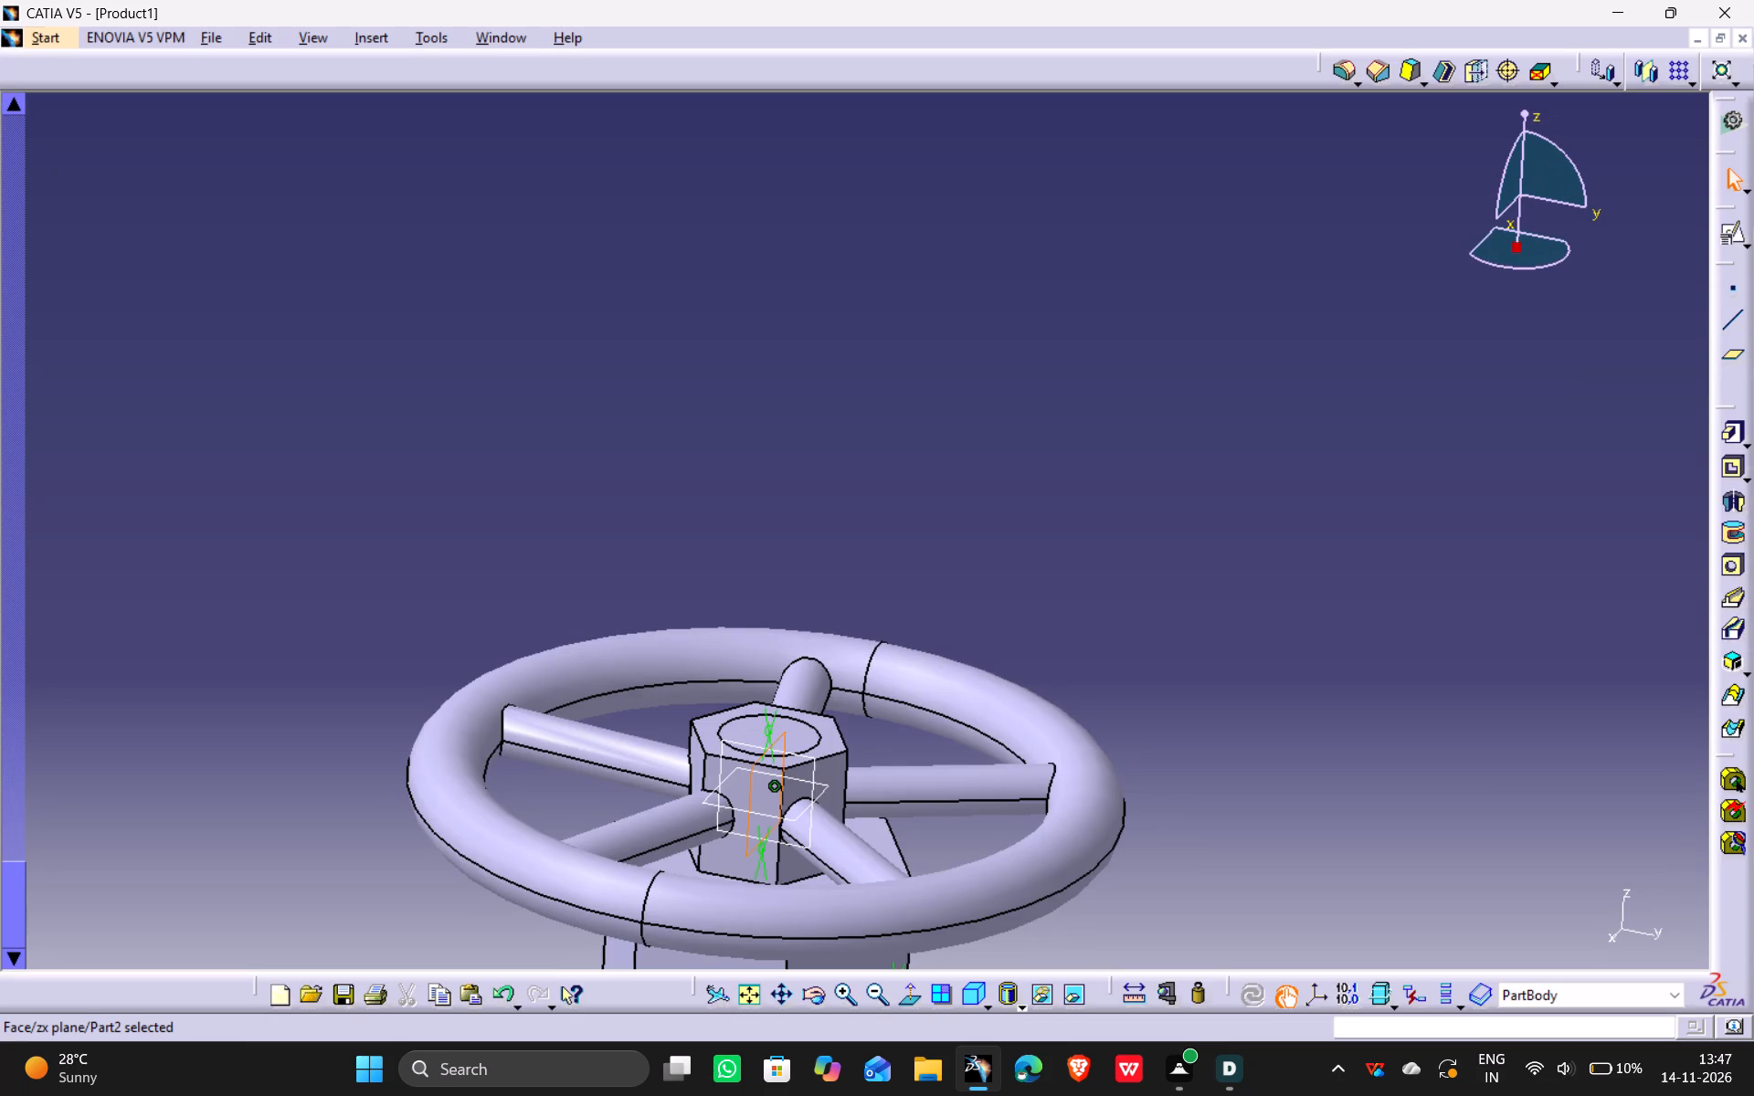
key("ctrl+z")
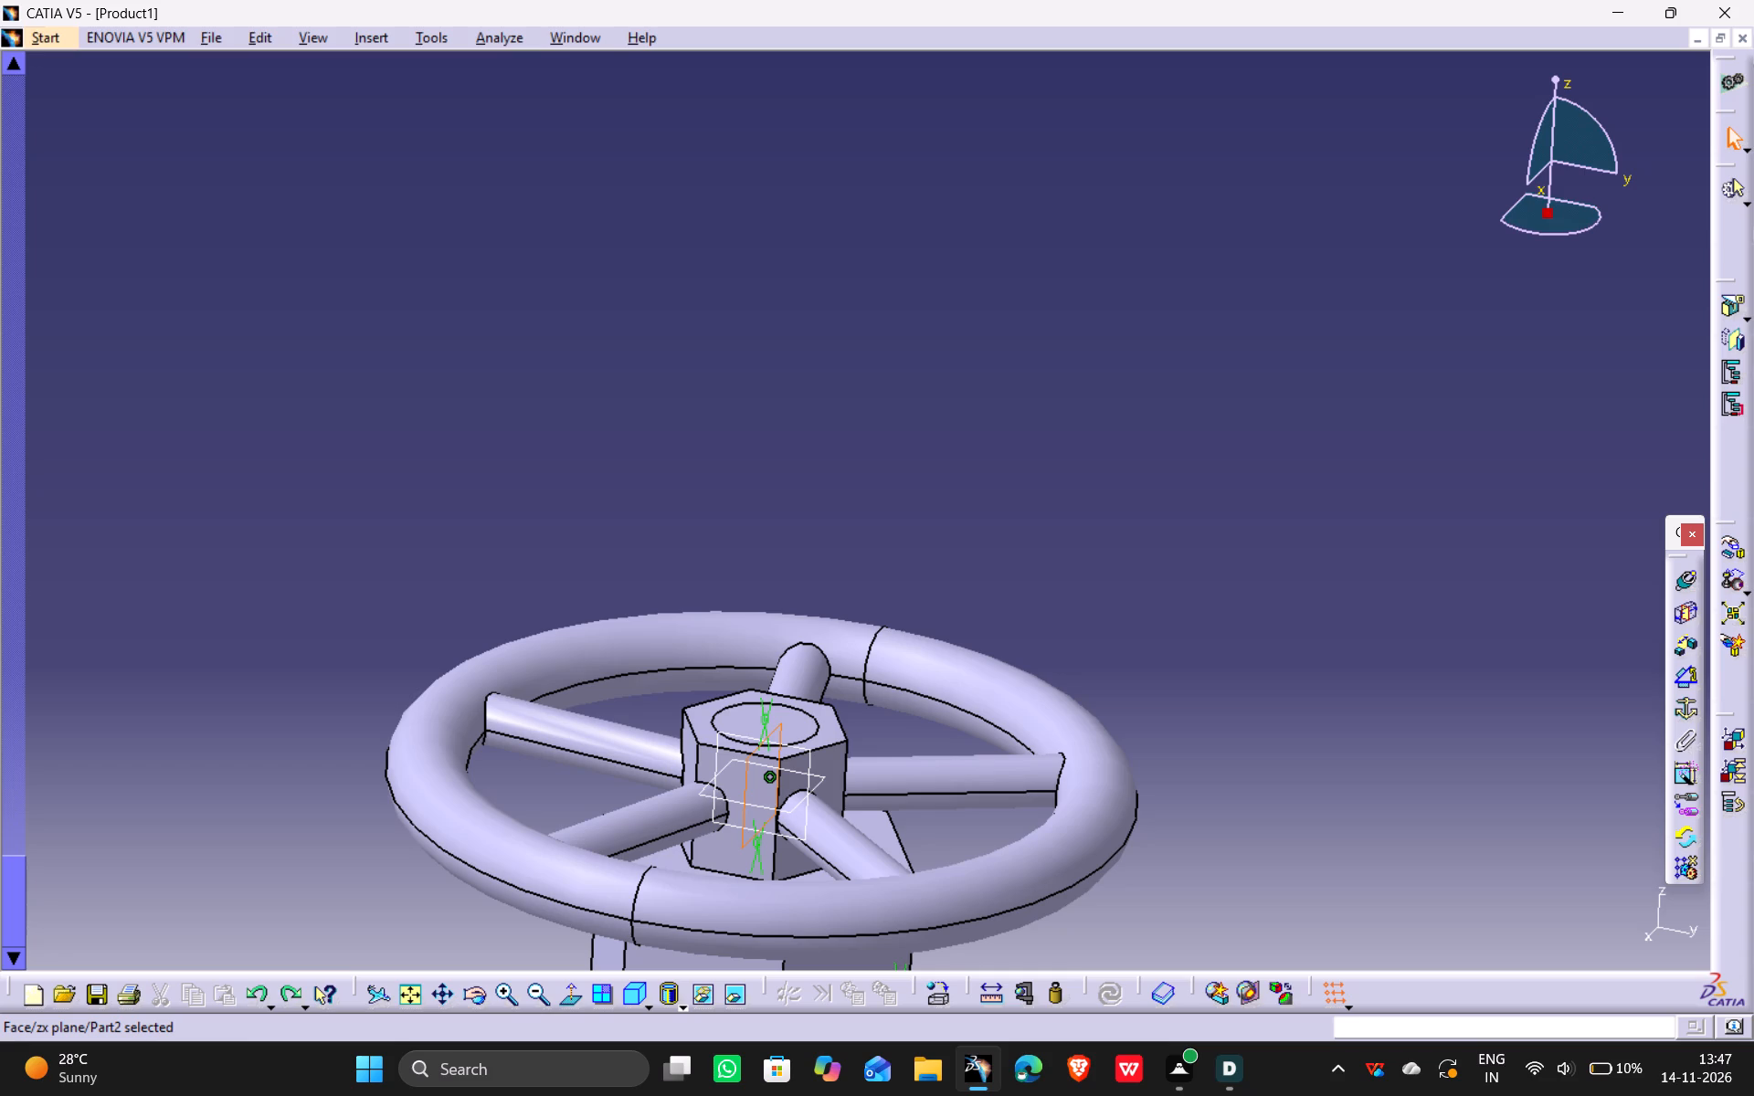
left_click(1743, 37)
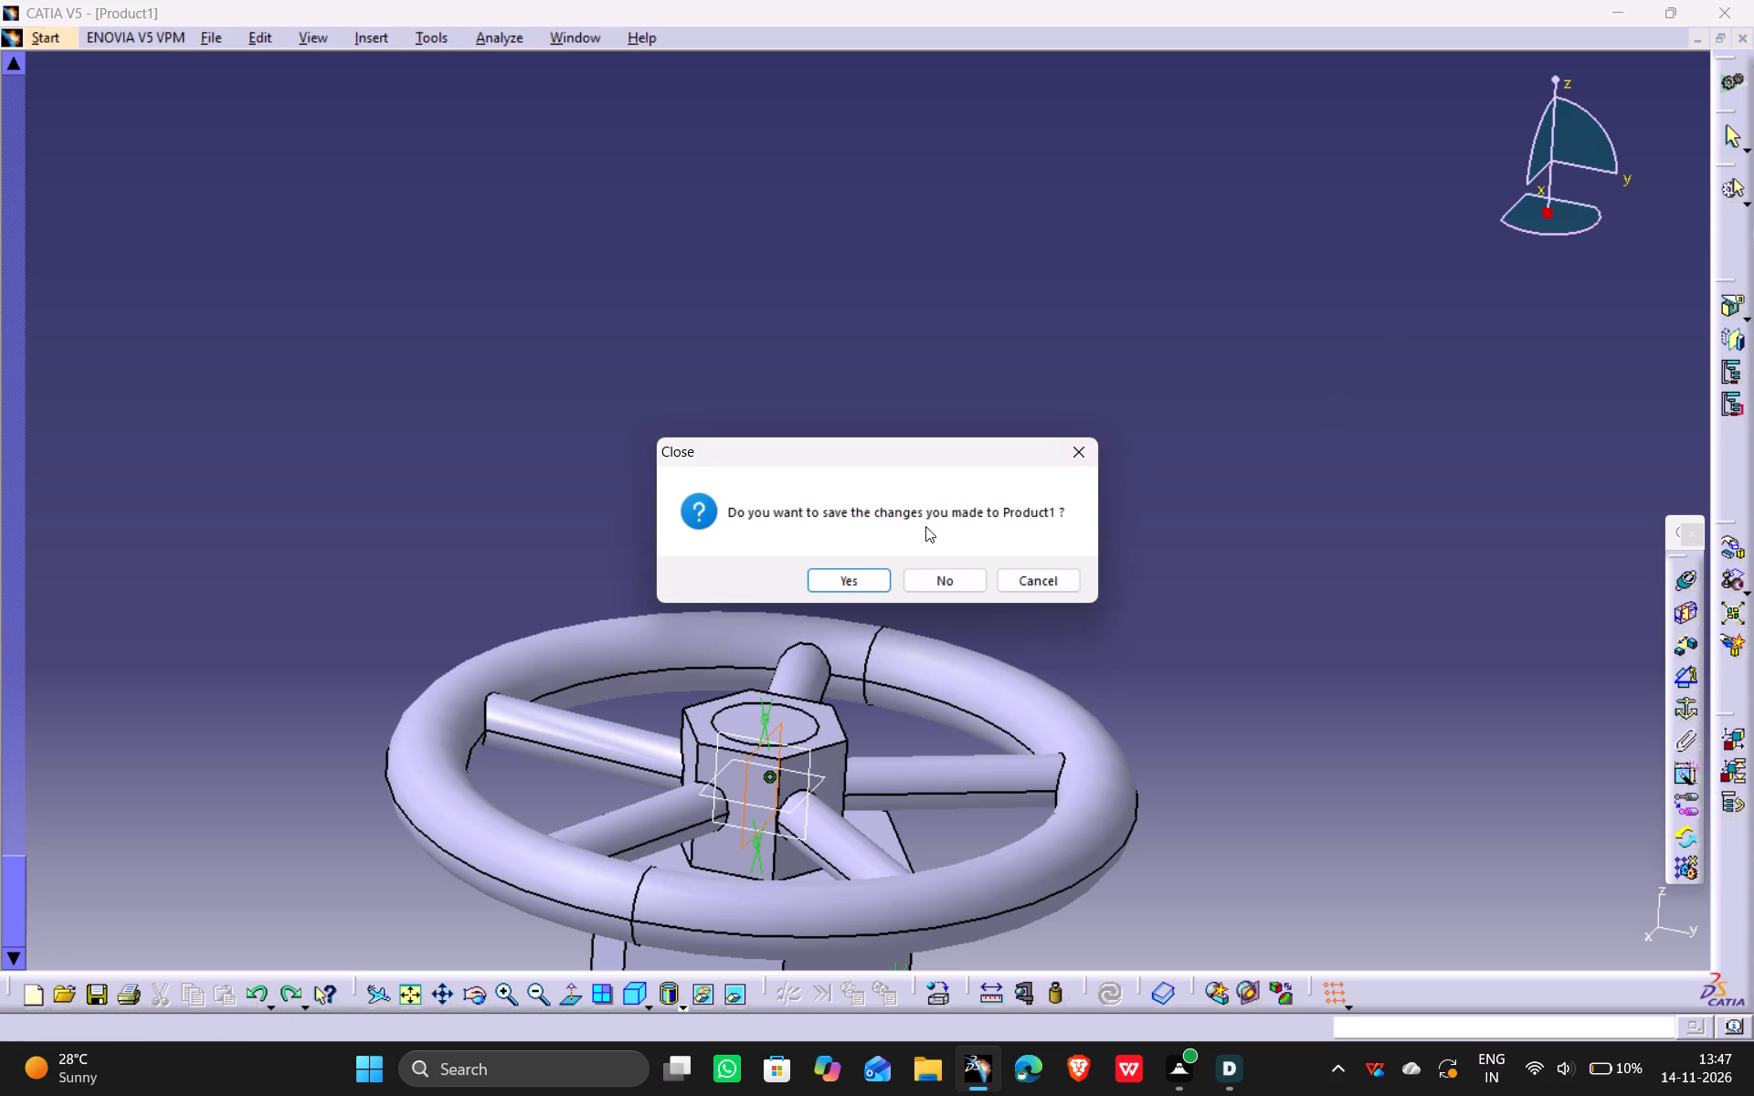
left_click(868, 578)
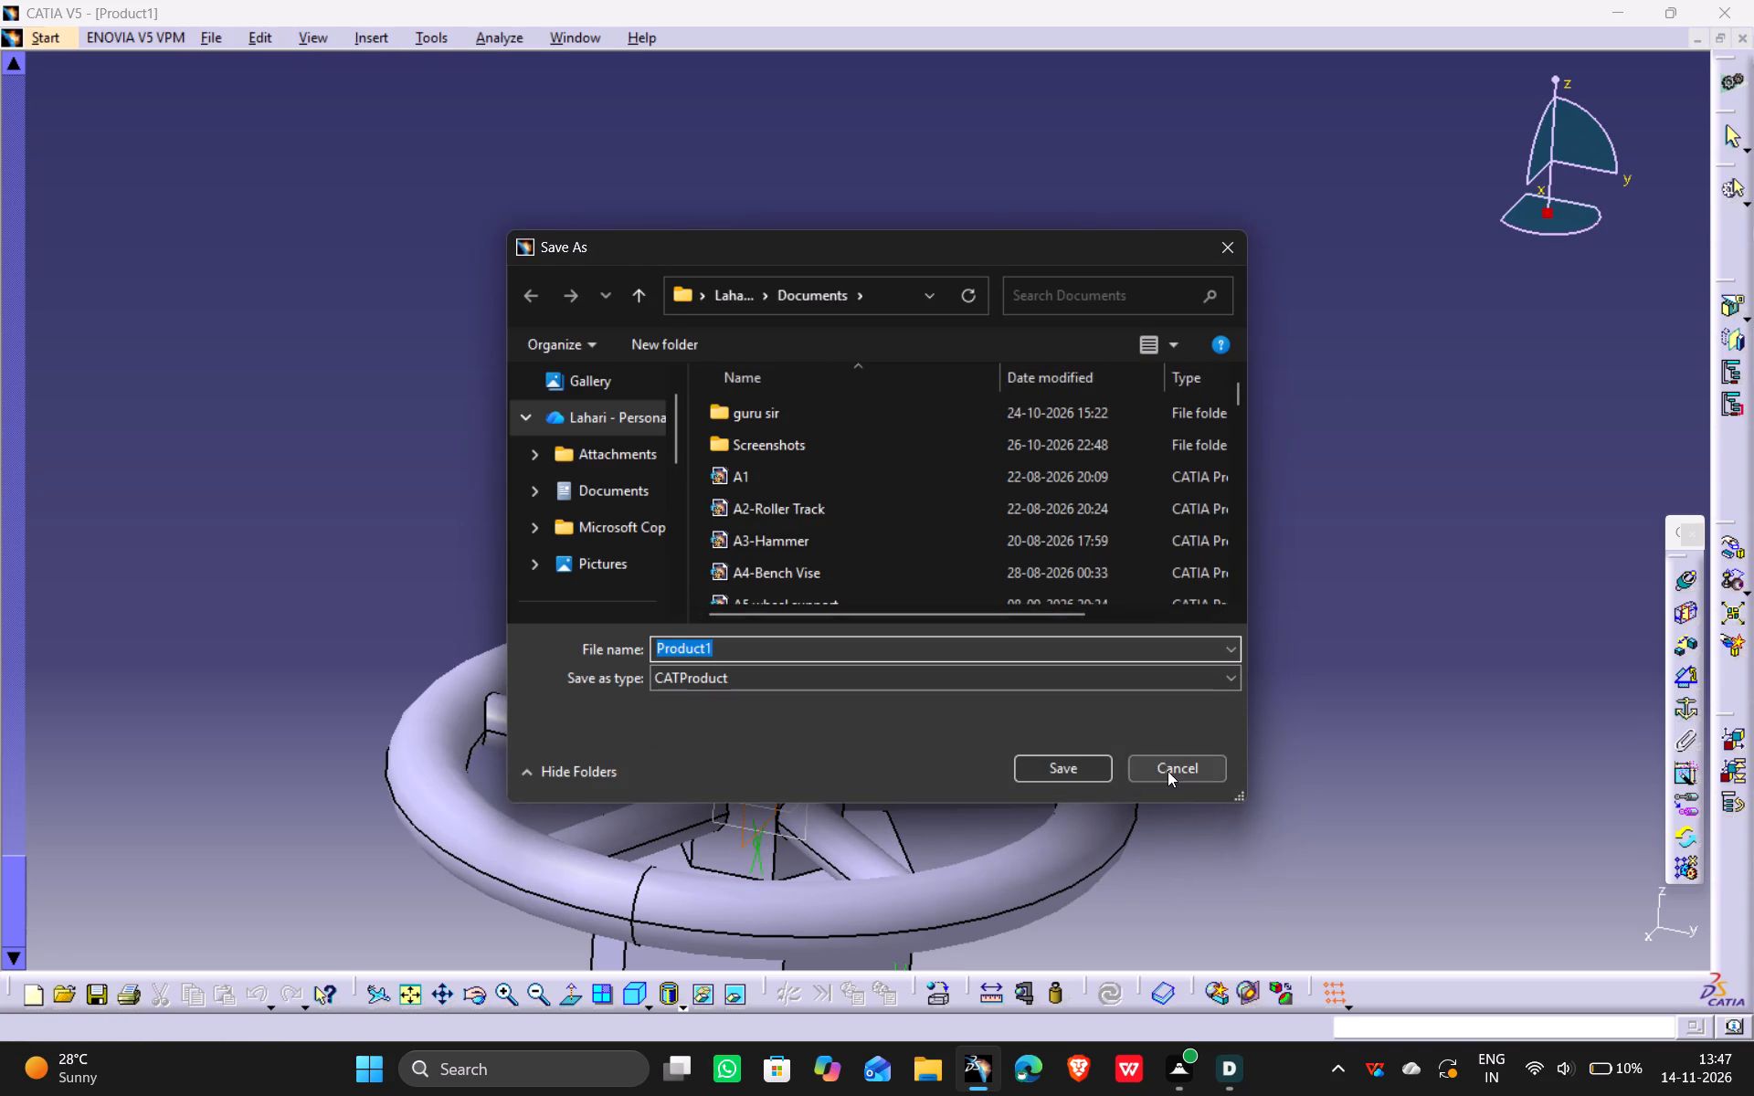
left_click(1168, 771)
Close the assembly, saving it as Product1 of type CATProduct in the Documents folder.
left_click(1739, 39)
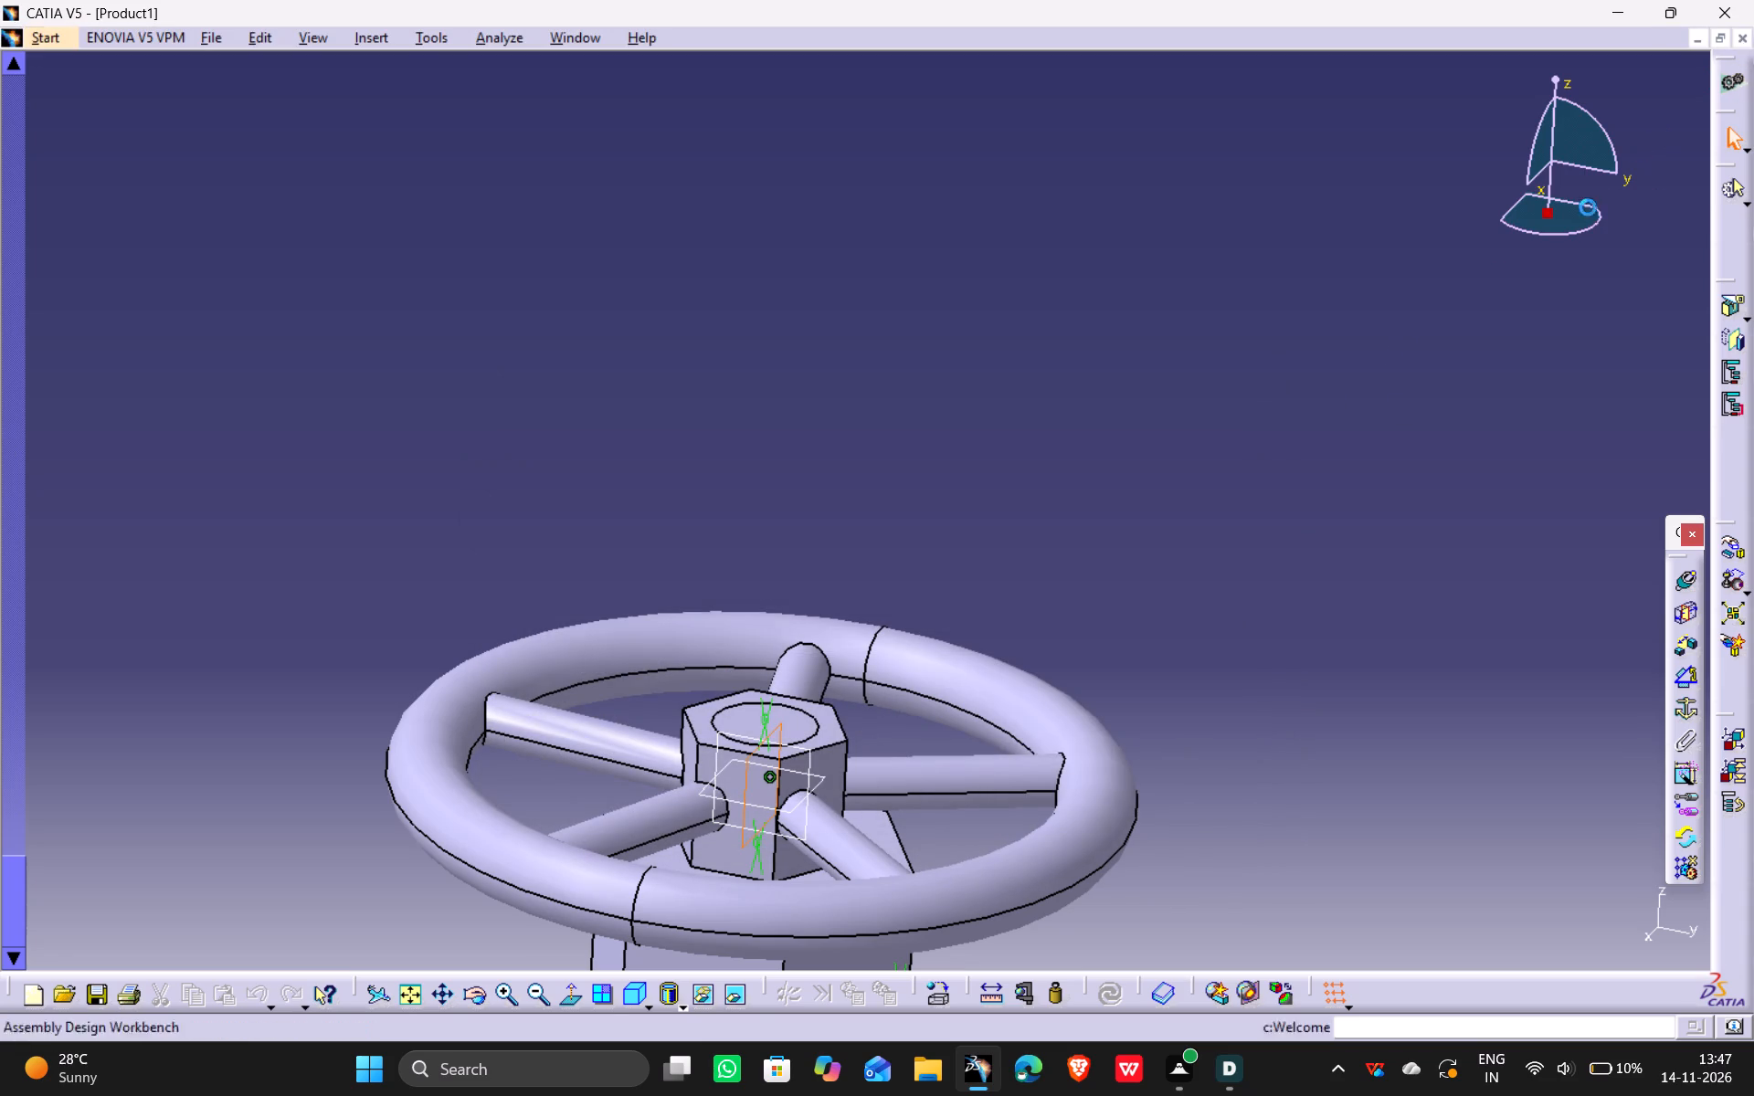
left_click(876, 585)
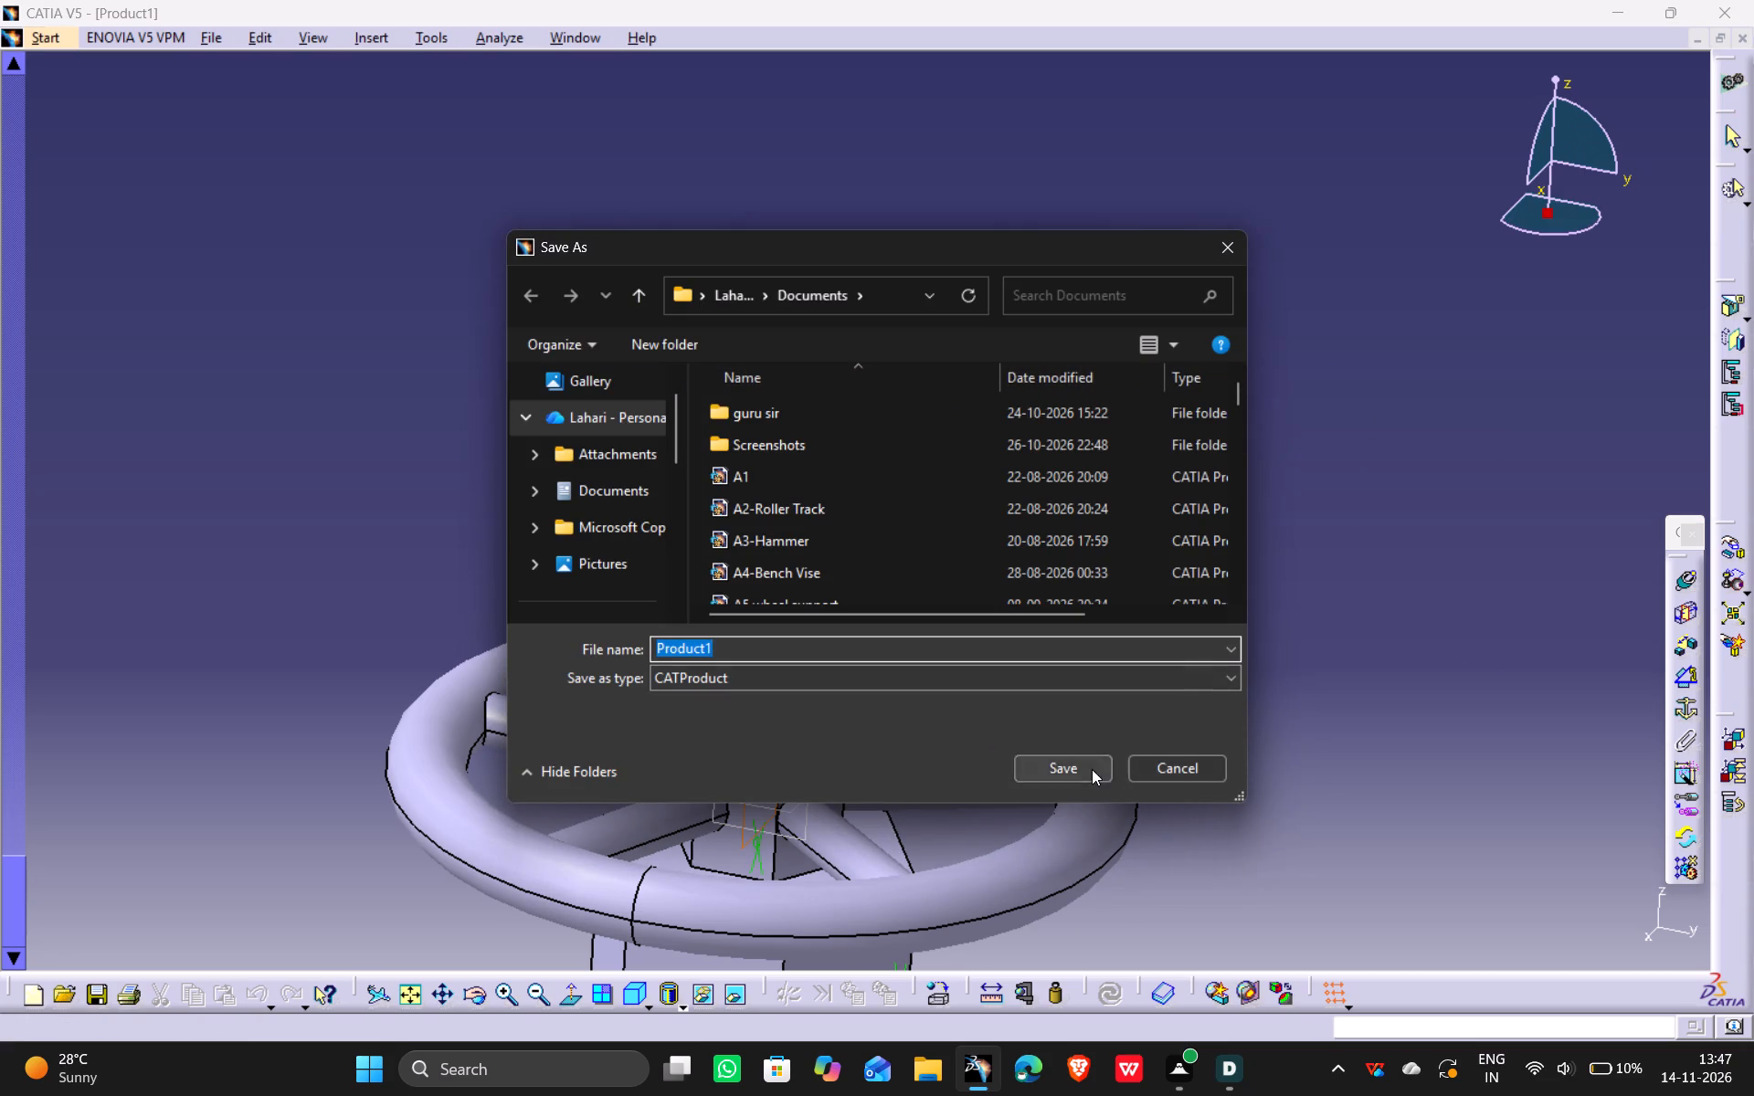
left_click(1092, 769)
left_click(902, 584)
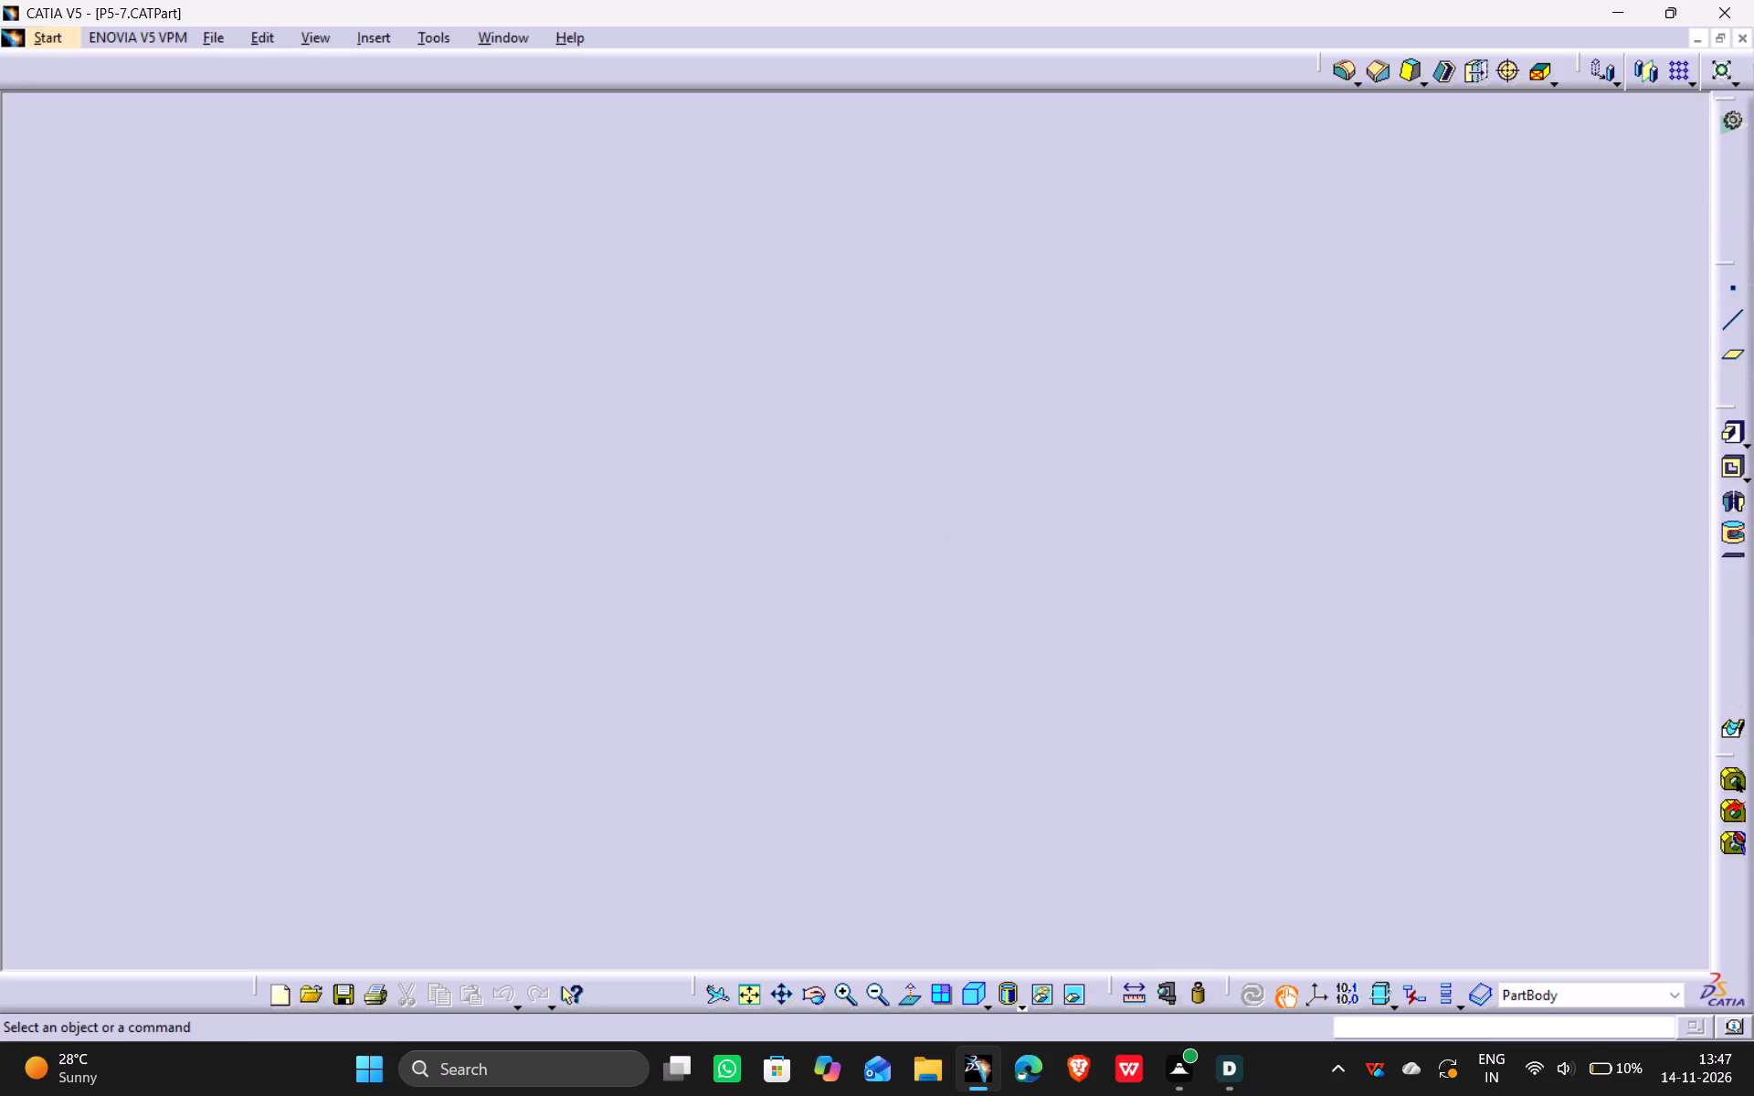
Close the P5-7 and P5-6 part documents.
left_click(1739, 37)
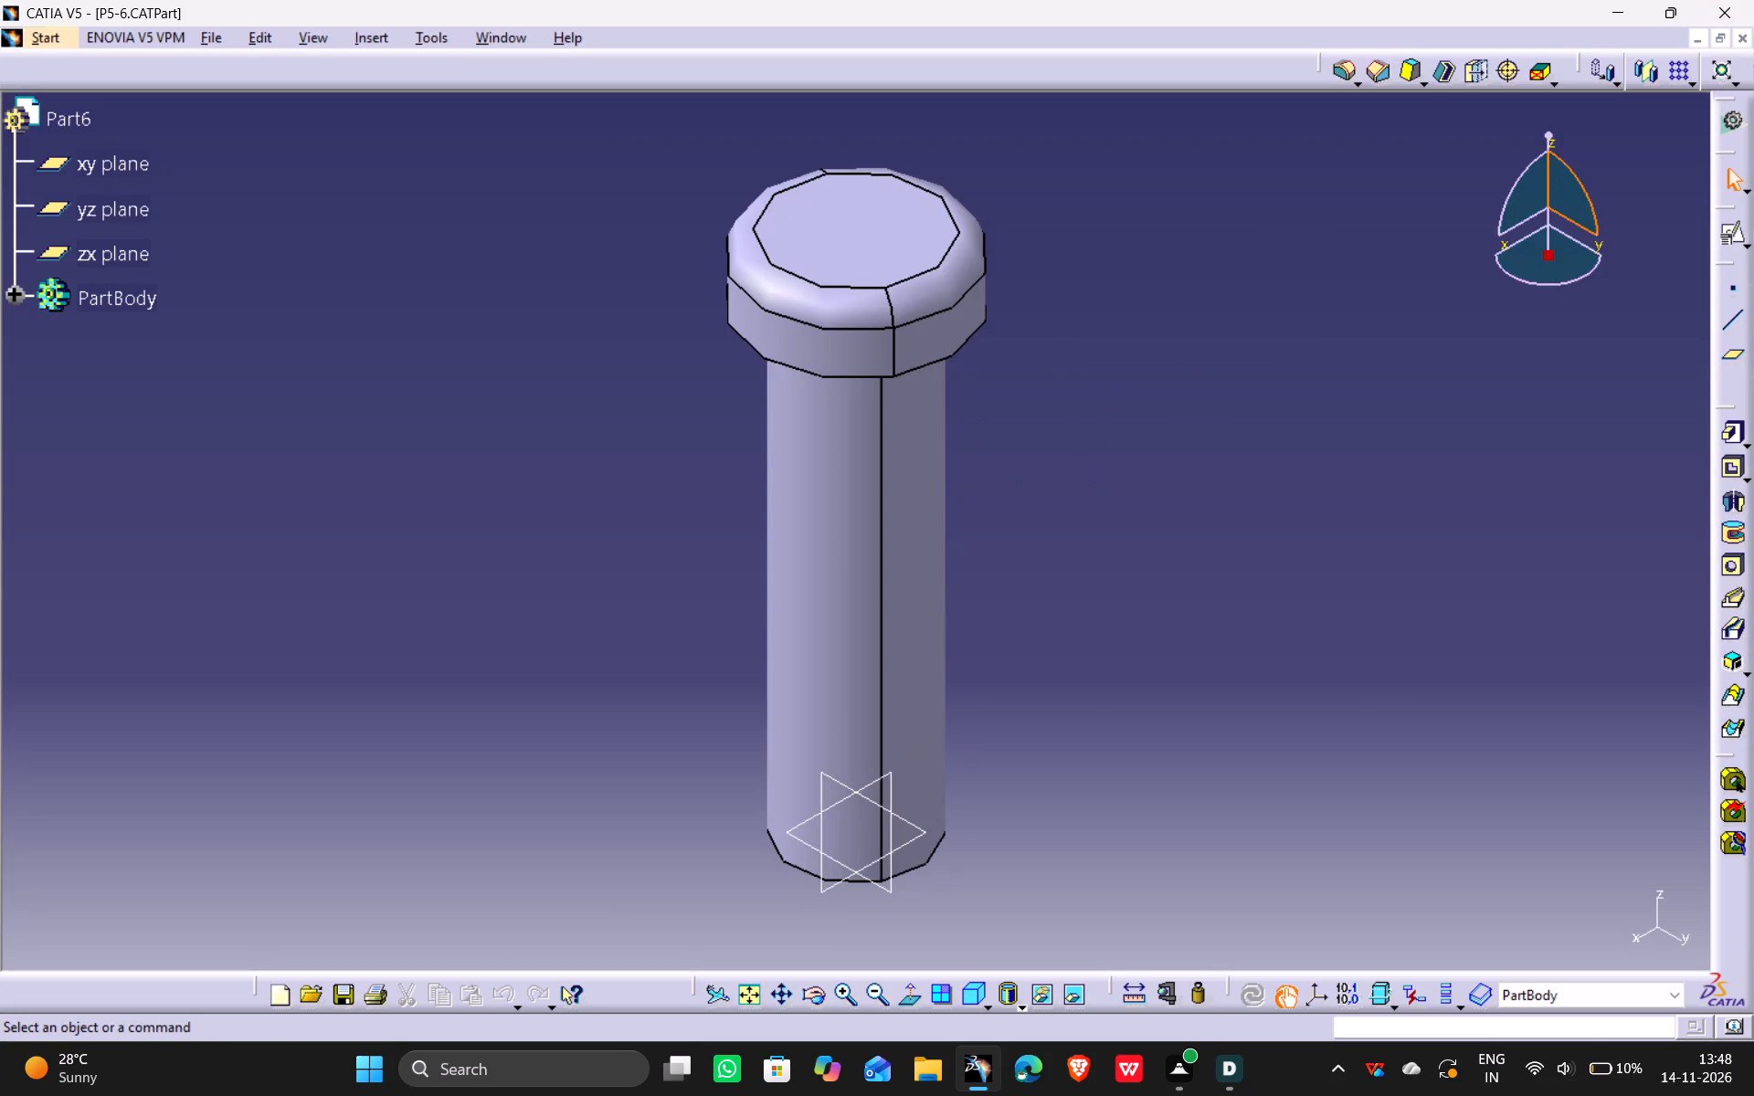
left_click(1744, 40)
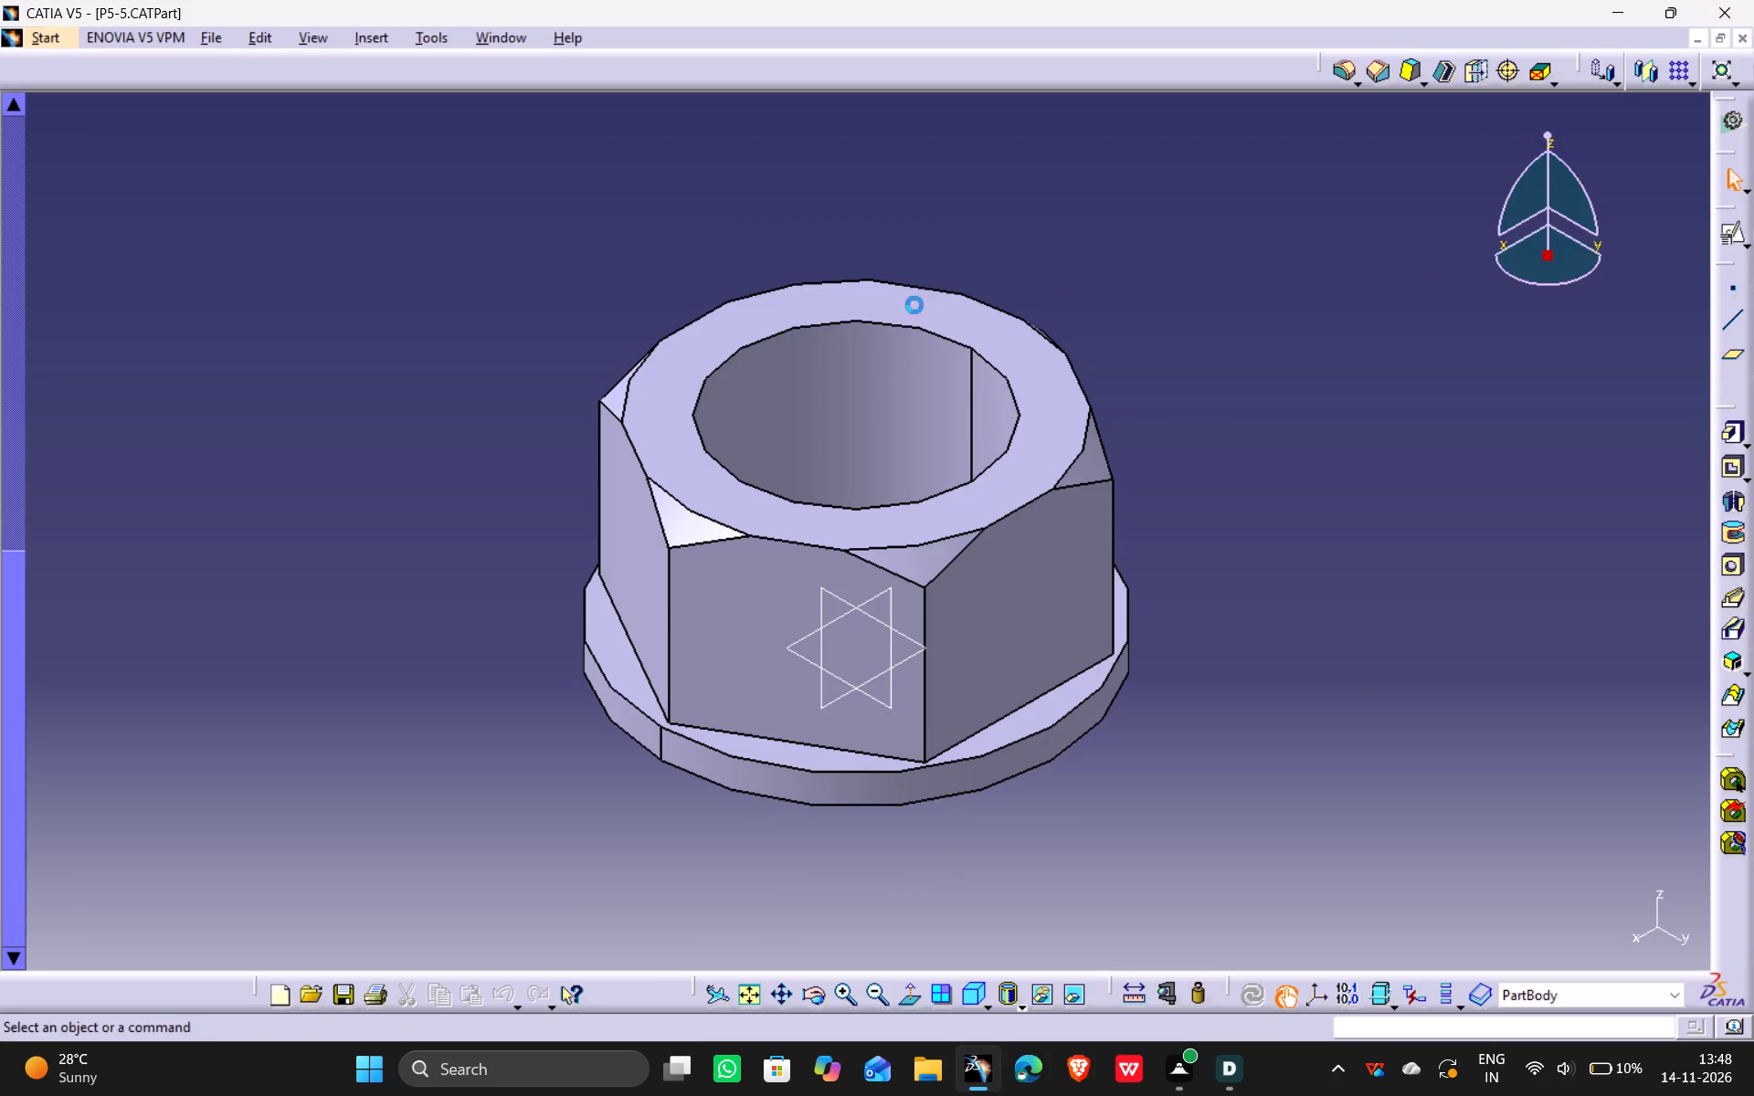
Reopen the recently saved Product1.CATProduct assembly.
left_click(213, 46)
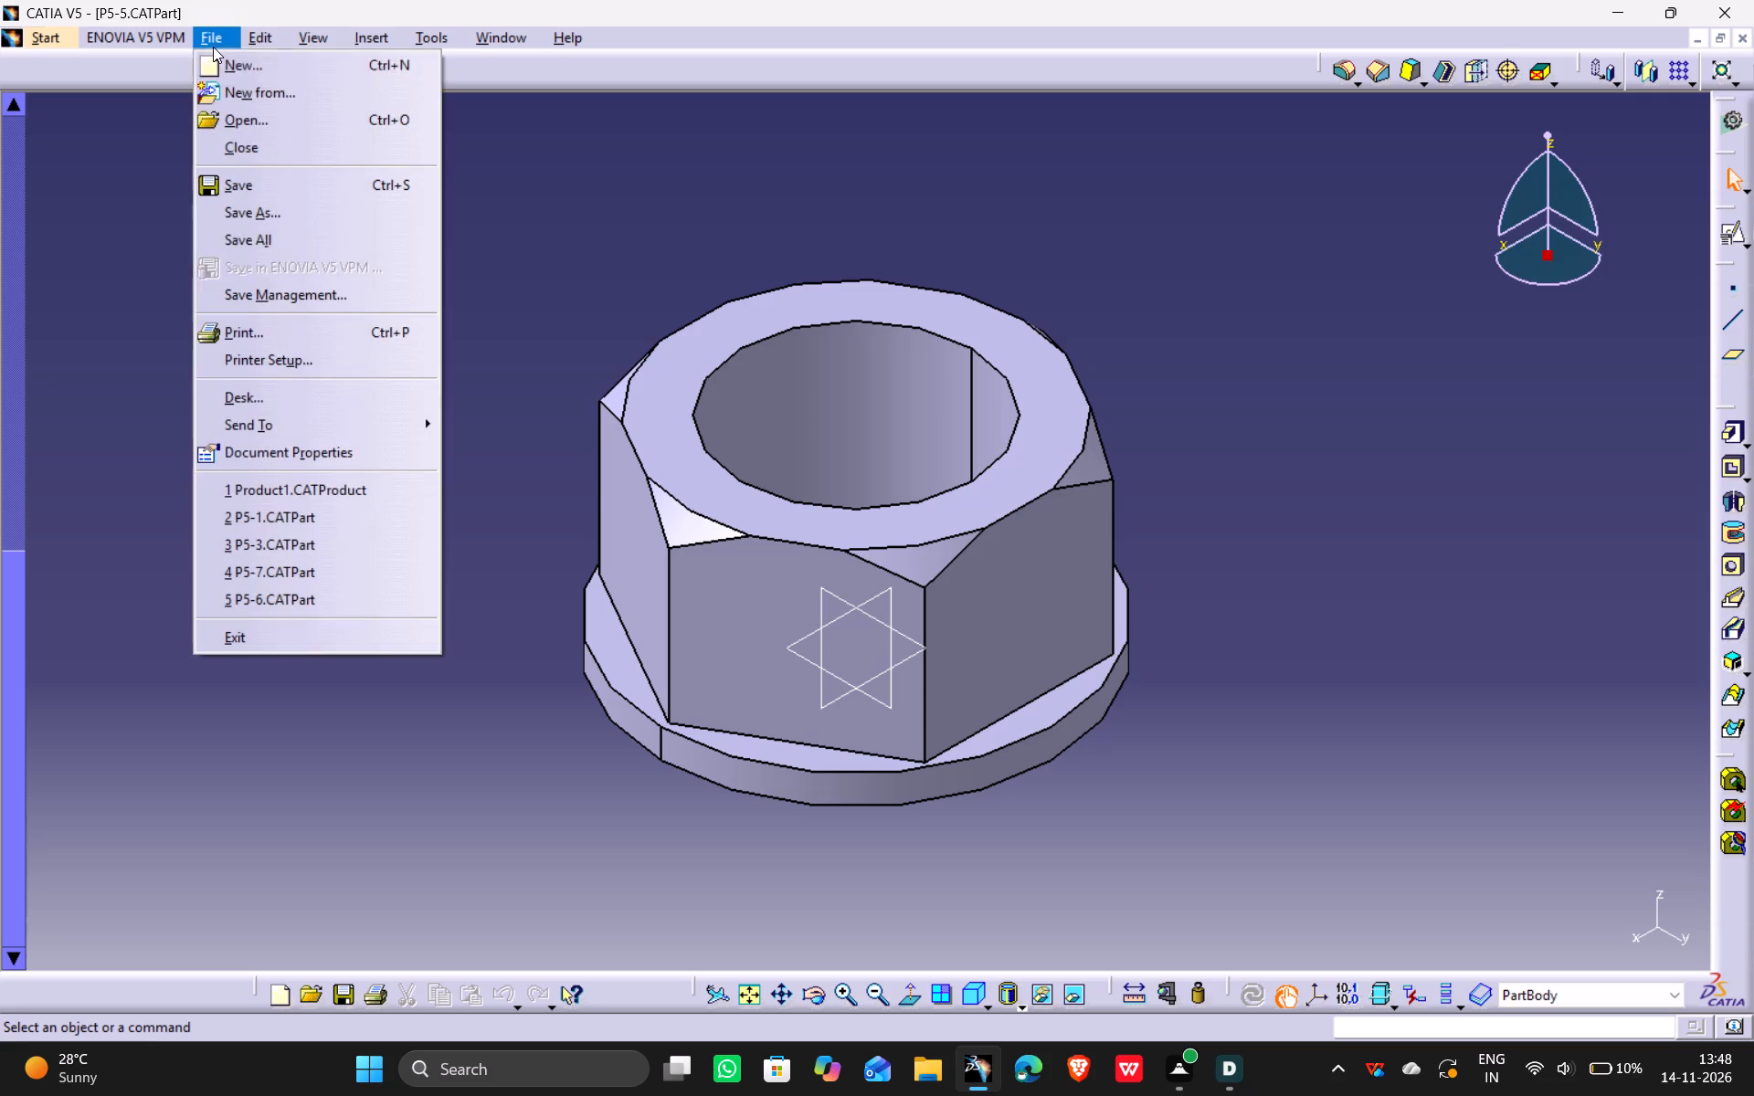
double_click(329, 483)
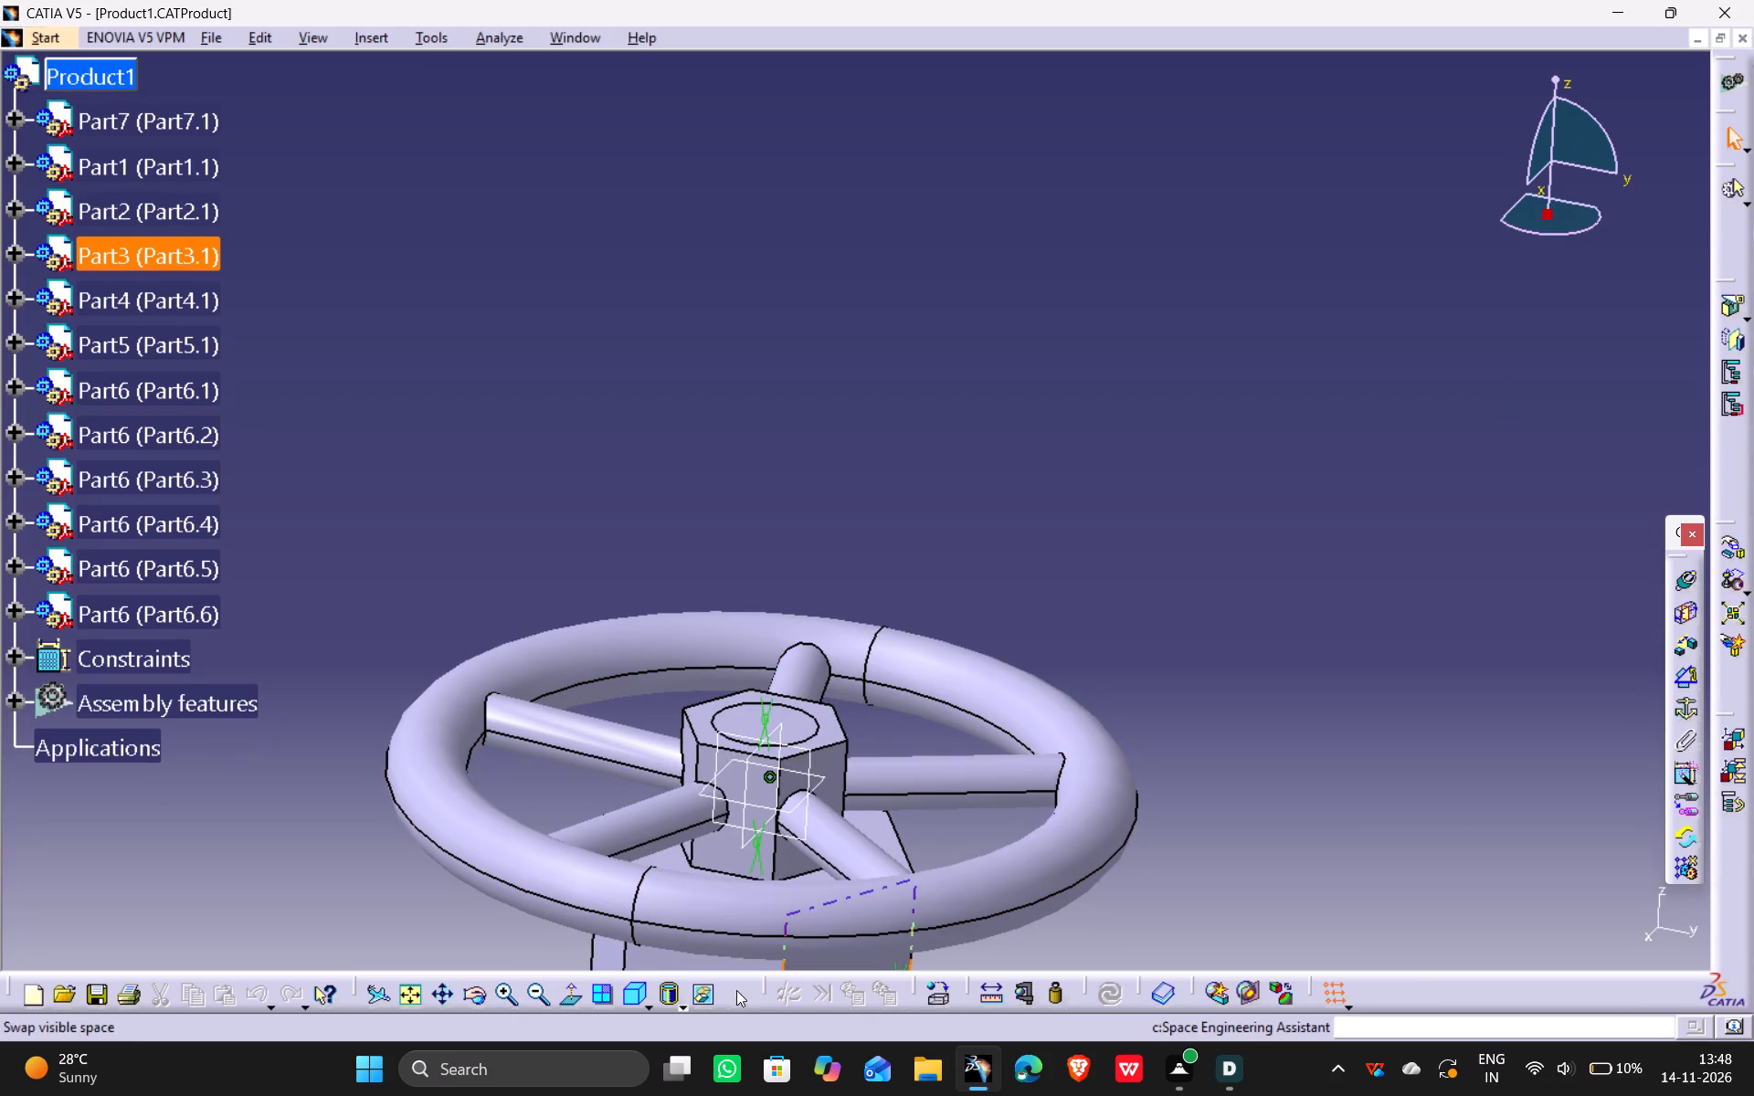
Examine the valve assembly in isometric view and from below, including the handwheel, bonnet flange, and spindle end inside the body opening.
left_click_drag(634, 999, 635, 991)
middle_click_drag(899, 755, 905, 739)
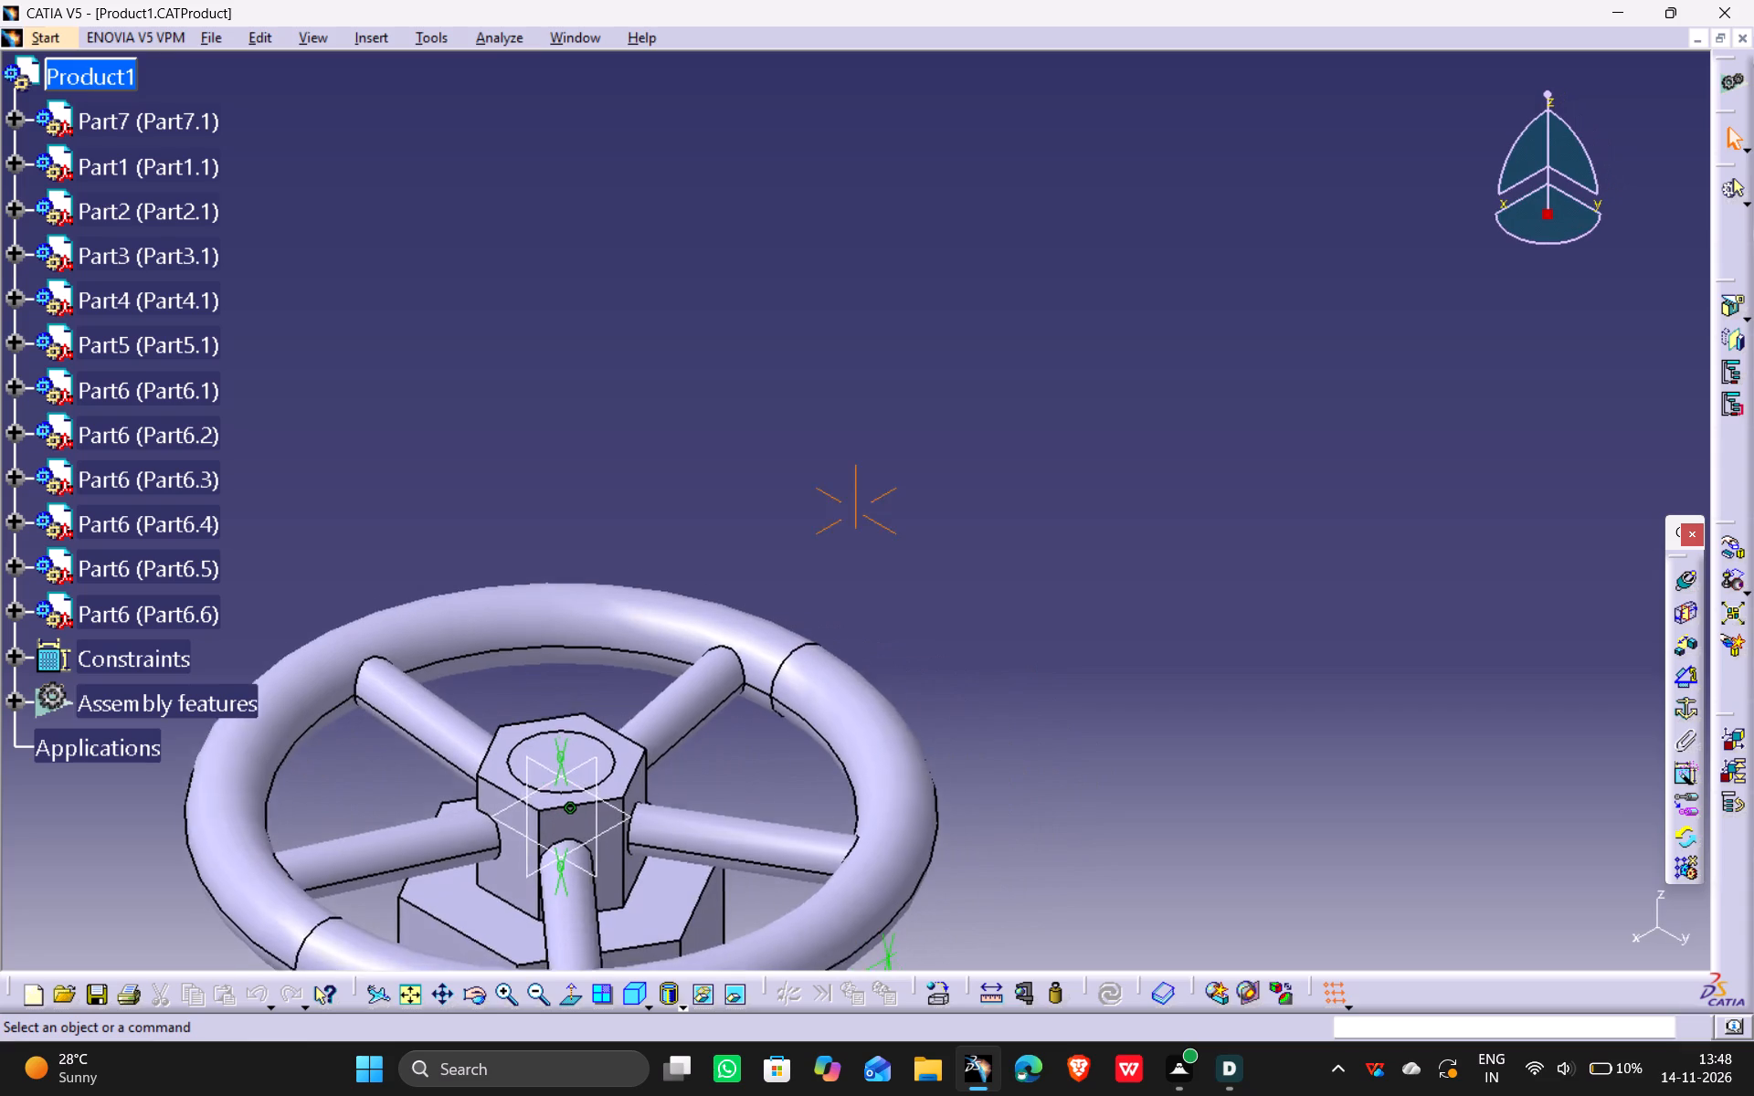
middle_click_drag(905, 739, 1293, 247)
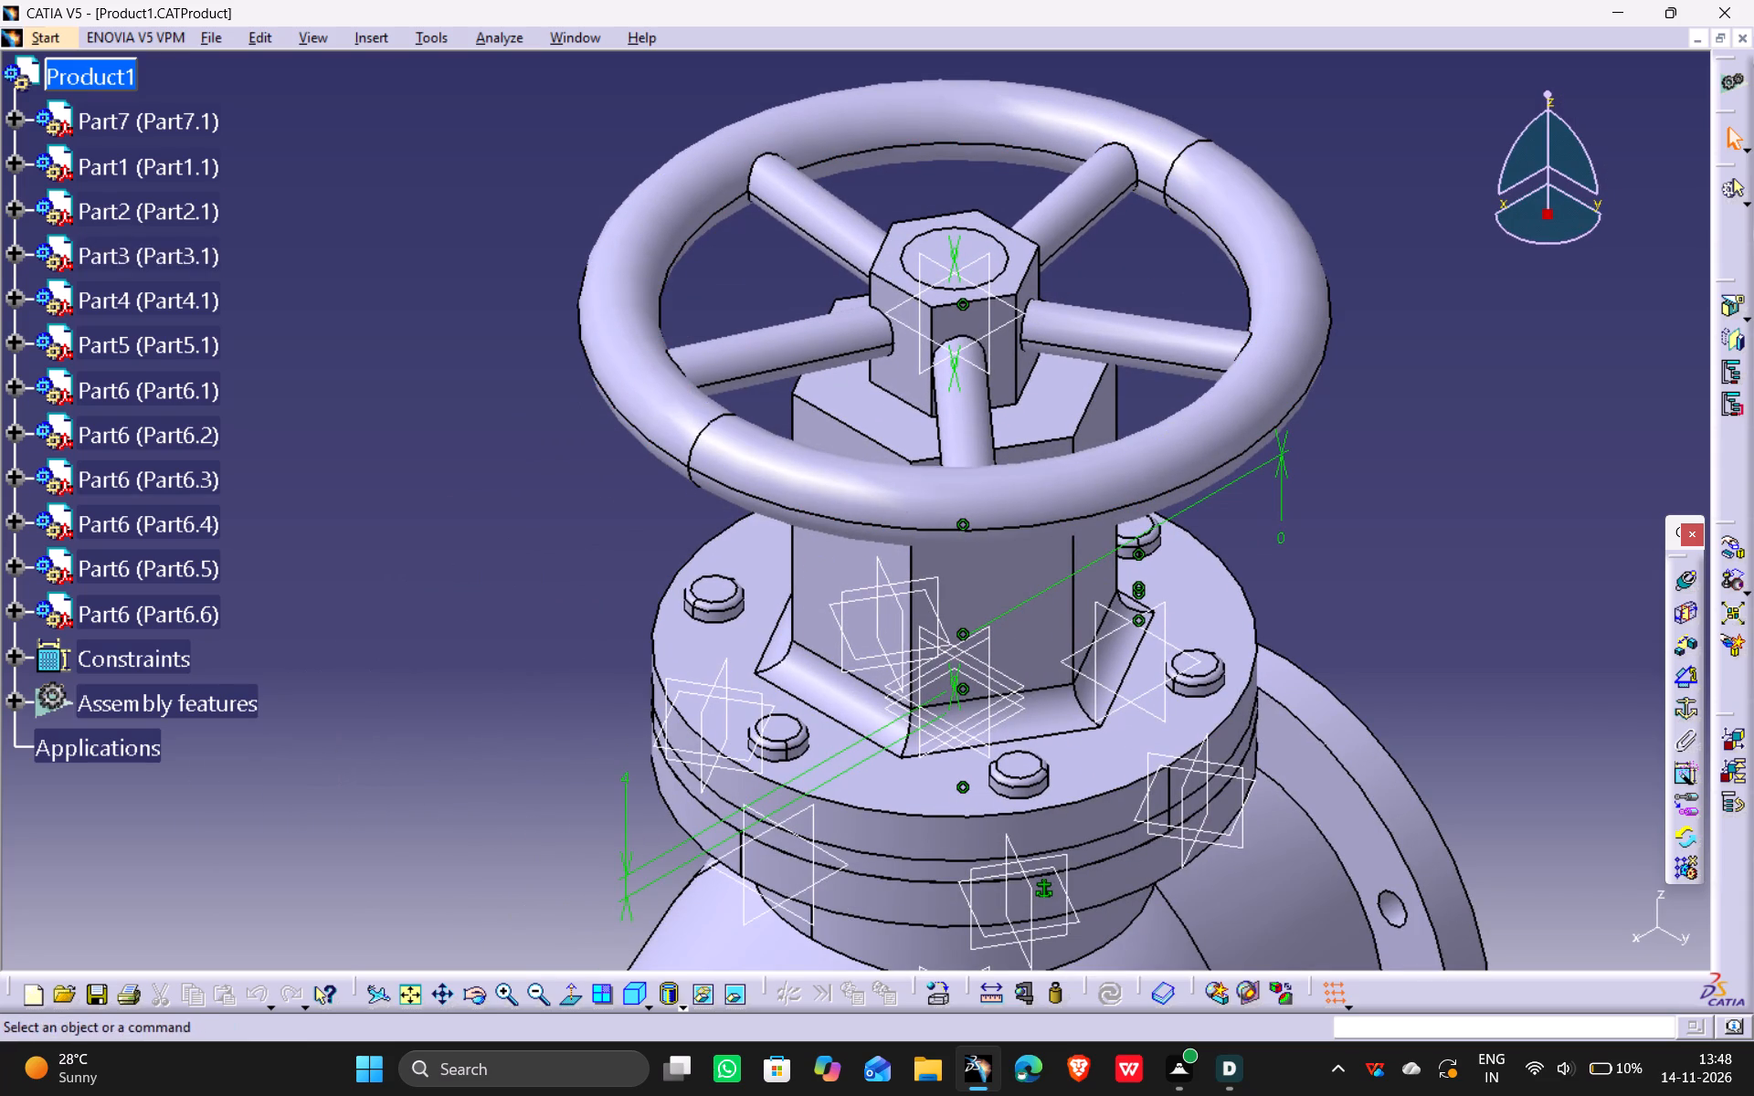
middle_click_drag(795, 817, 940, 254)
middle_click_drag(629, 729, 902, 439)
scroll(629, 727, "down", 2)
left_click_drag(629, 723, 902, 439)
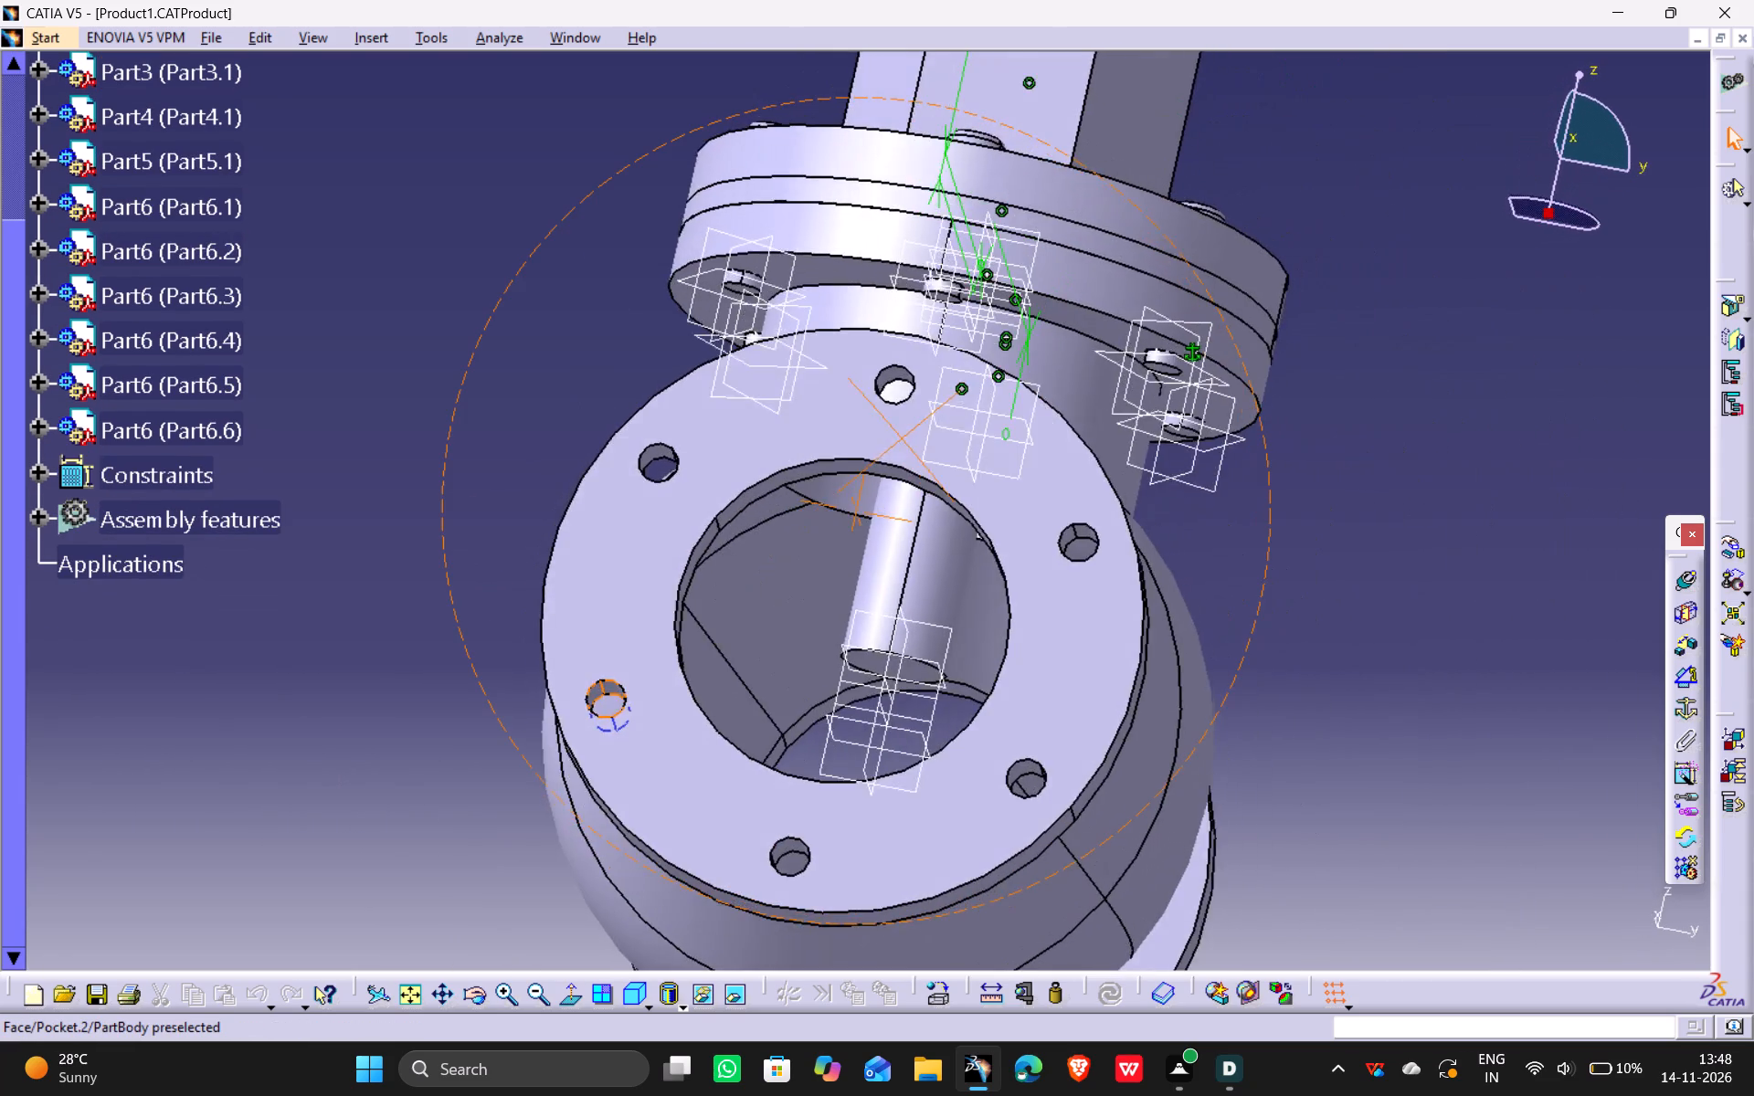
left_click_drag(902, 439, 907, 559)
middle_click_drag(902, 439, 907, 559)
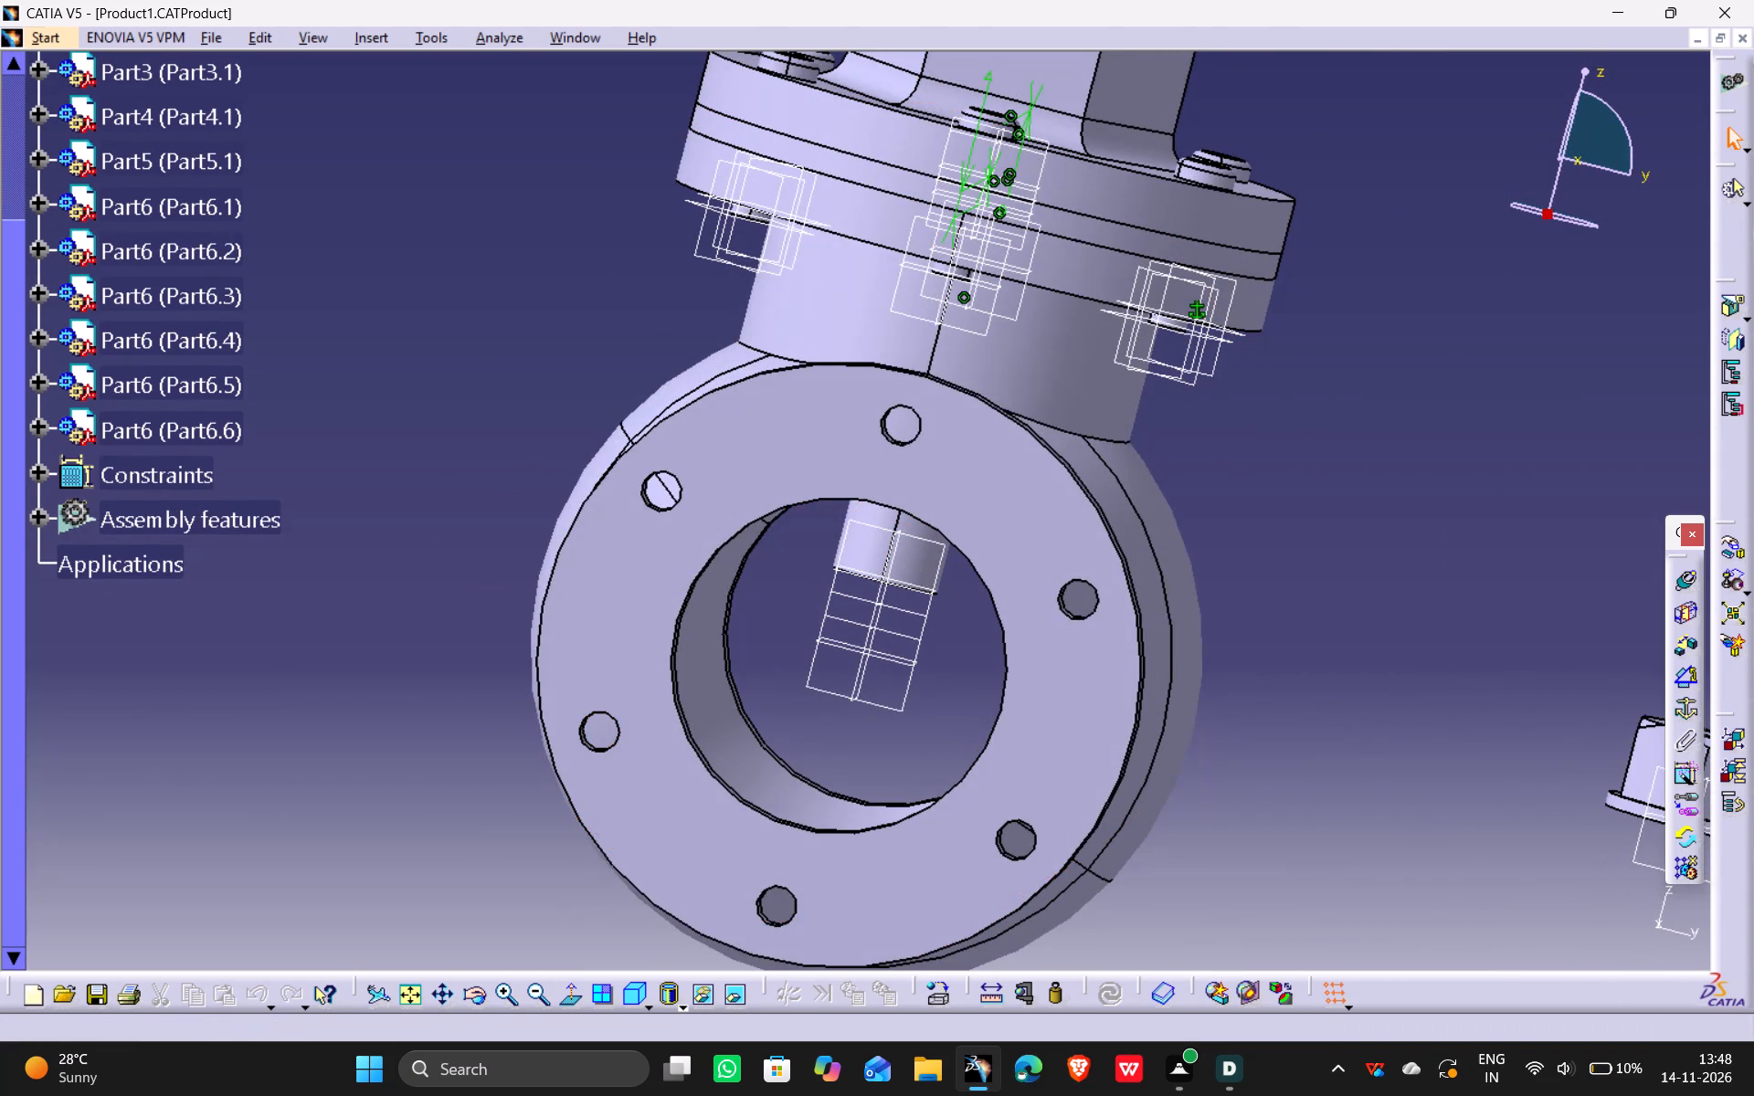
Examine the valve body's flanged opening, the bonnet flange bolts and the handwheel from several angles.
middle_click_drag(1043, 300, 981, 349)
scroll(1043, 300, "down", 1)
left_click_drag(1043, 300, 981, 349)
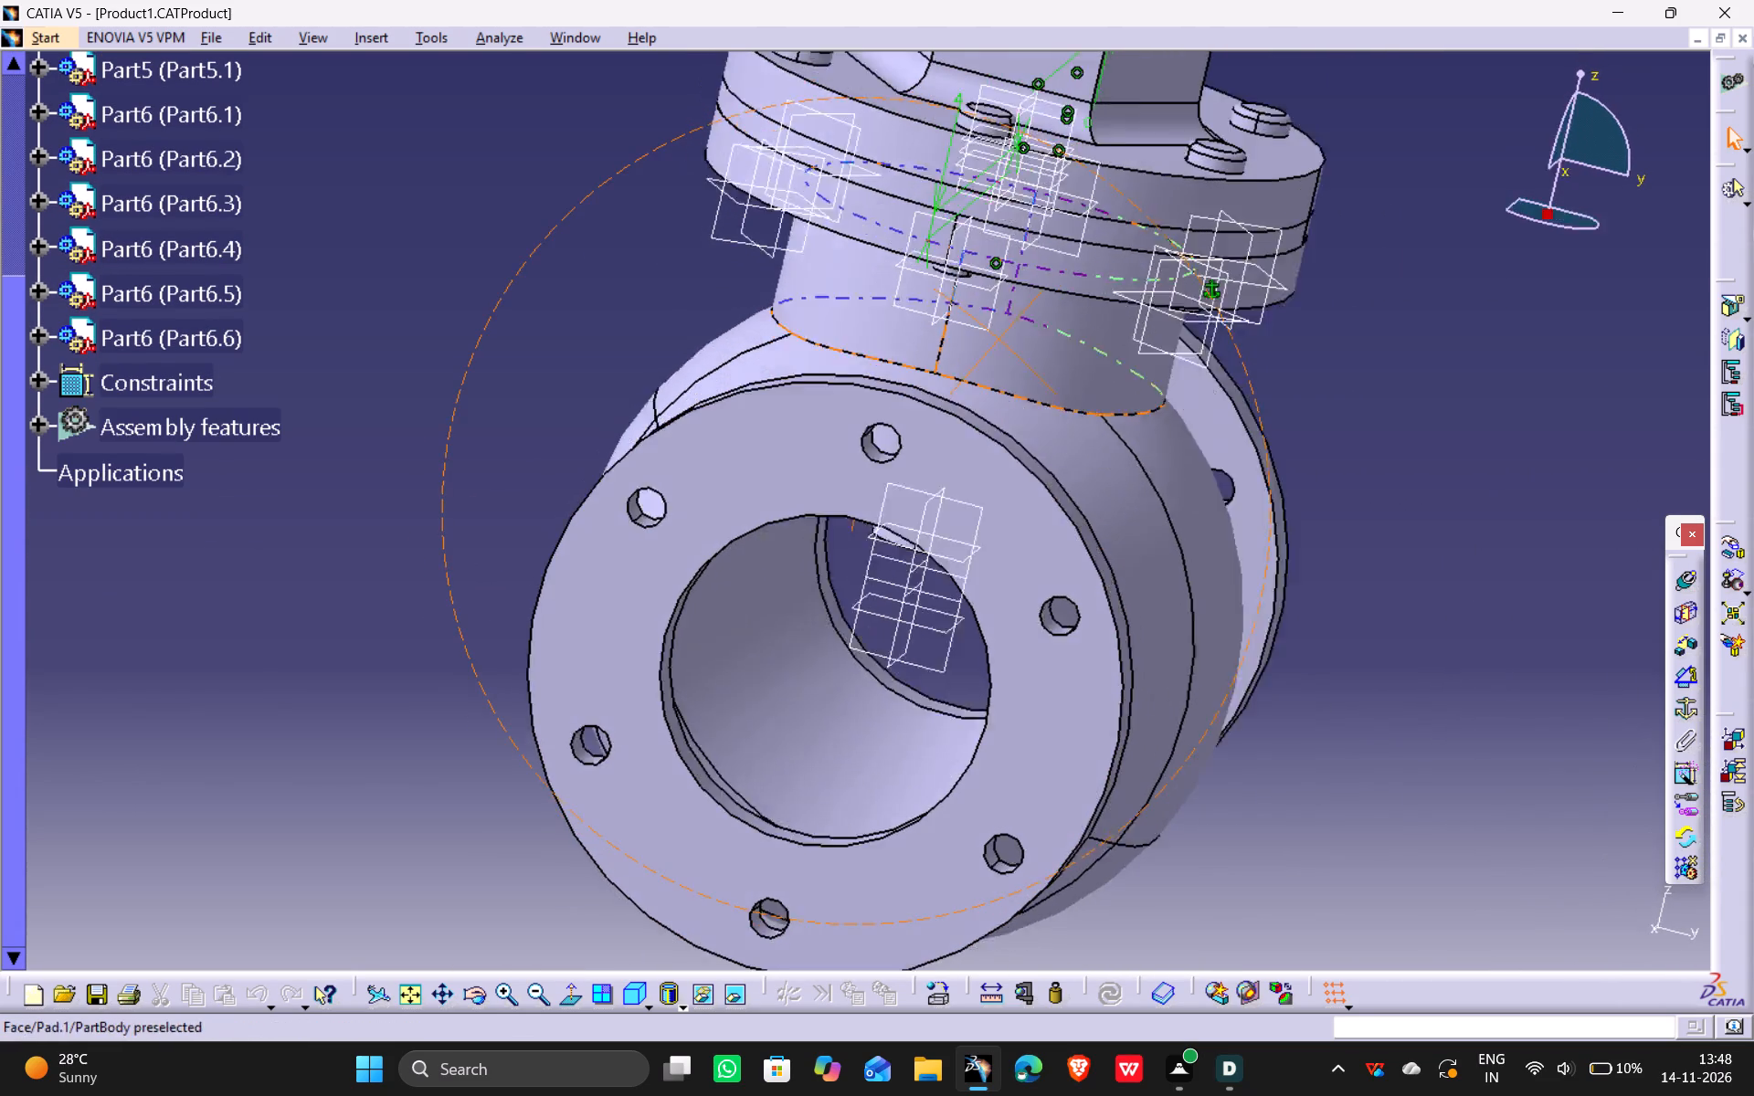
left_click_drag(981, 349, 909, 385)
middle_click_drag(981, 349, 908, 385)
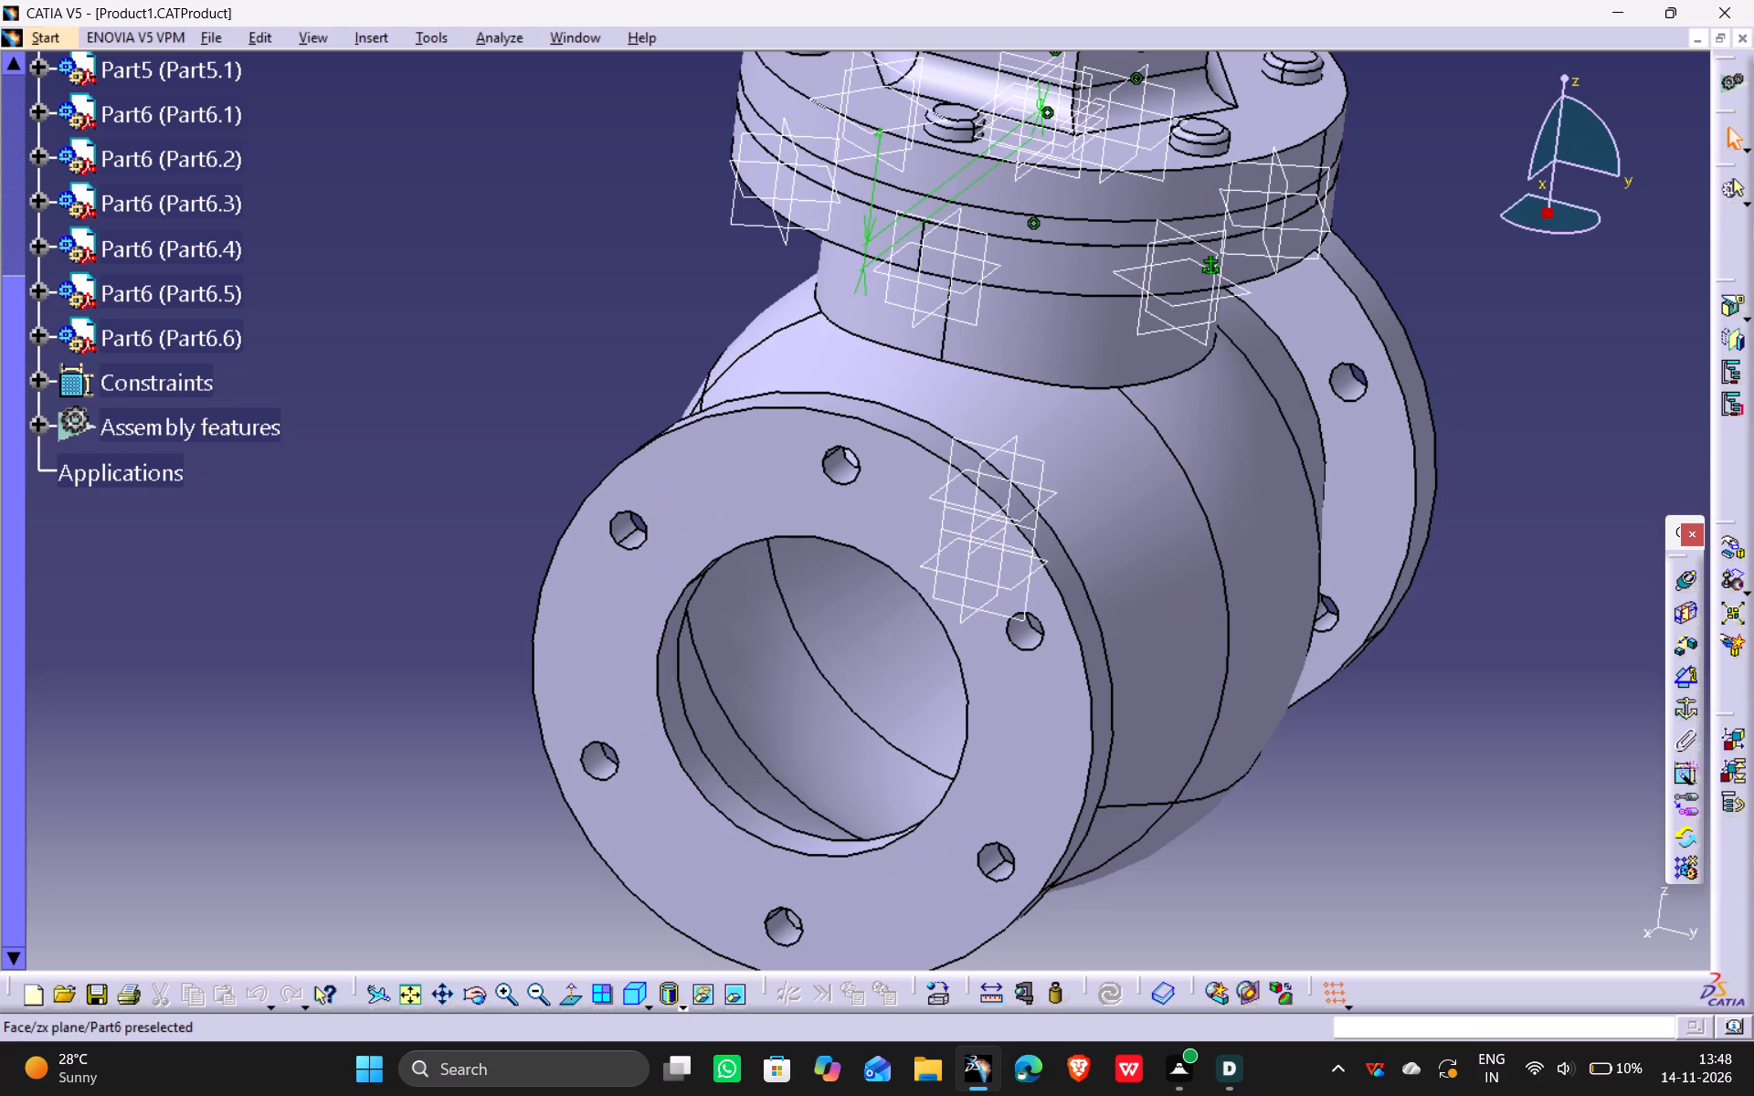
middle_click_drag(1056, 229, 1066, 303, "ctrl")
scroll(1056, 236, "down", 1, "ctrl")
scroll(1094, 306, "up", 1)
middle_click_drag(1096, 307, 905, 546)
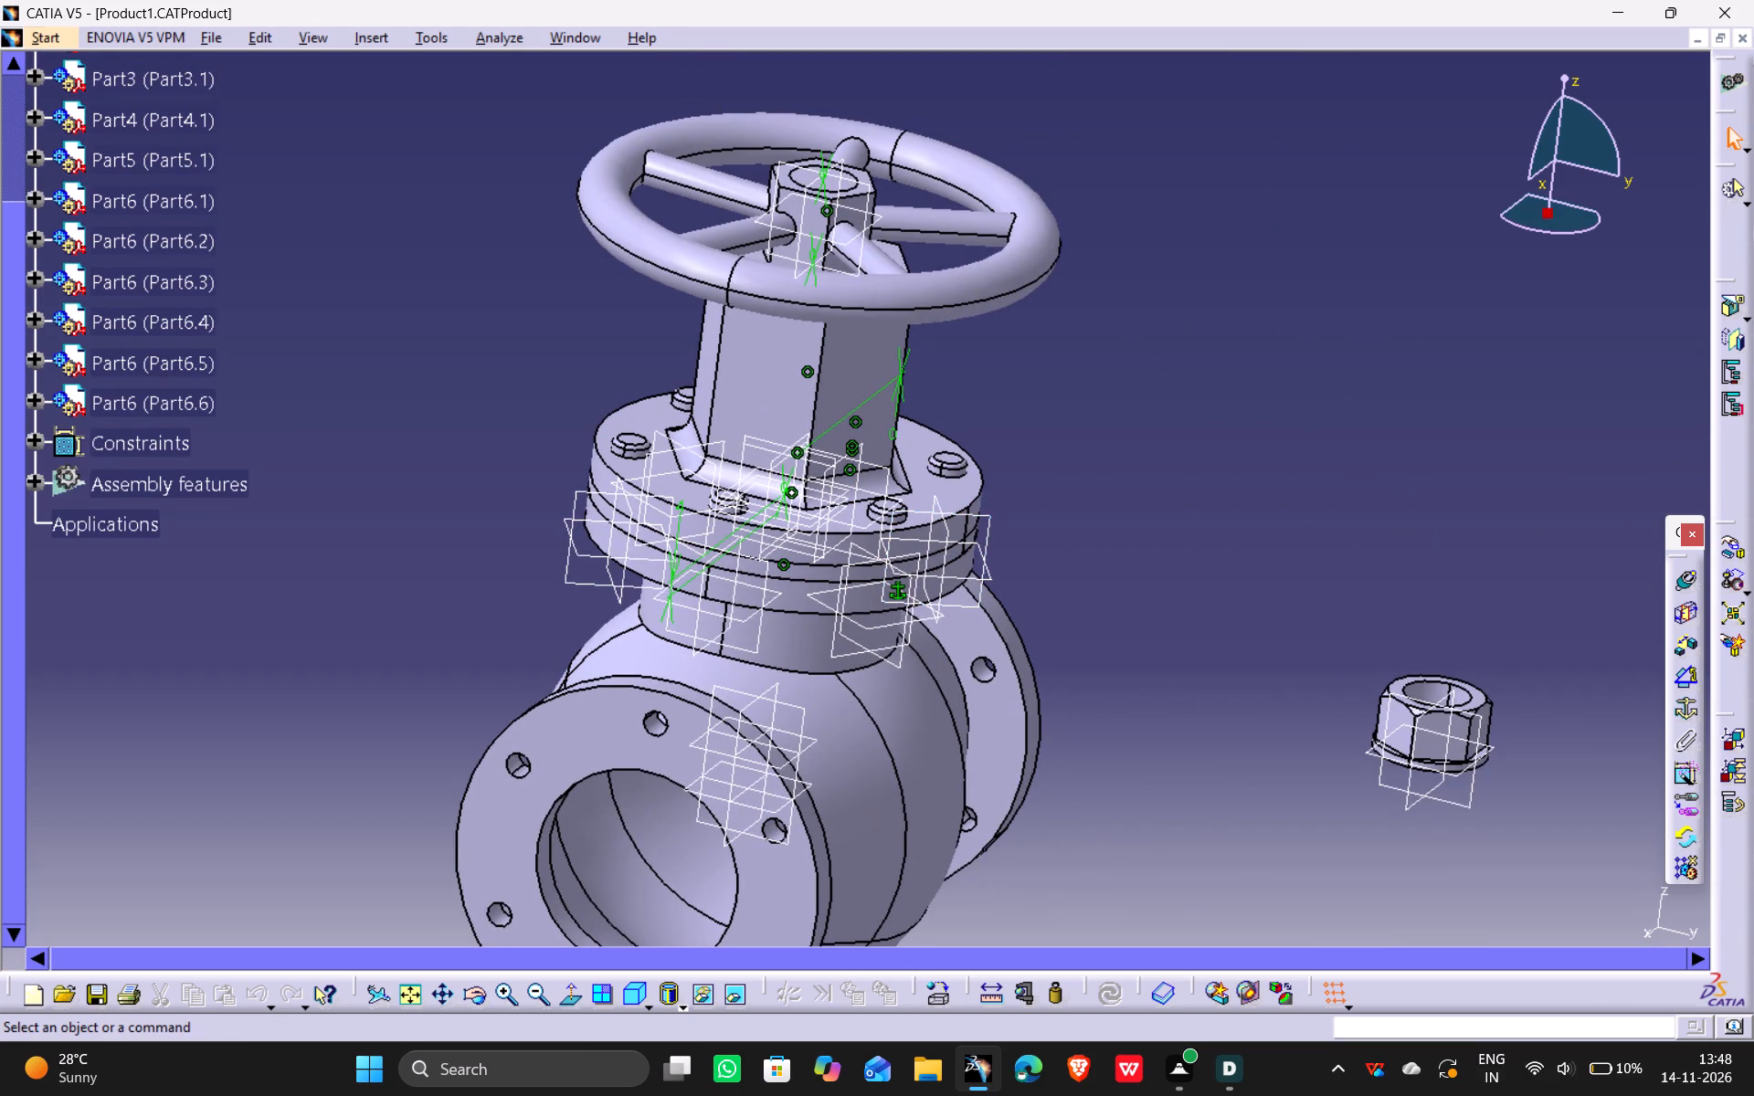
scroll(970, 406, "down", 2)
middle_click_drag(970, 406, 888, 361)
left_click_drag(970, 406, 888, 361)
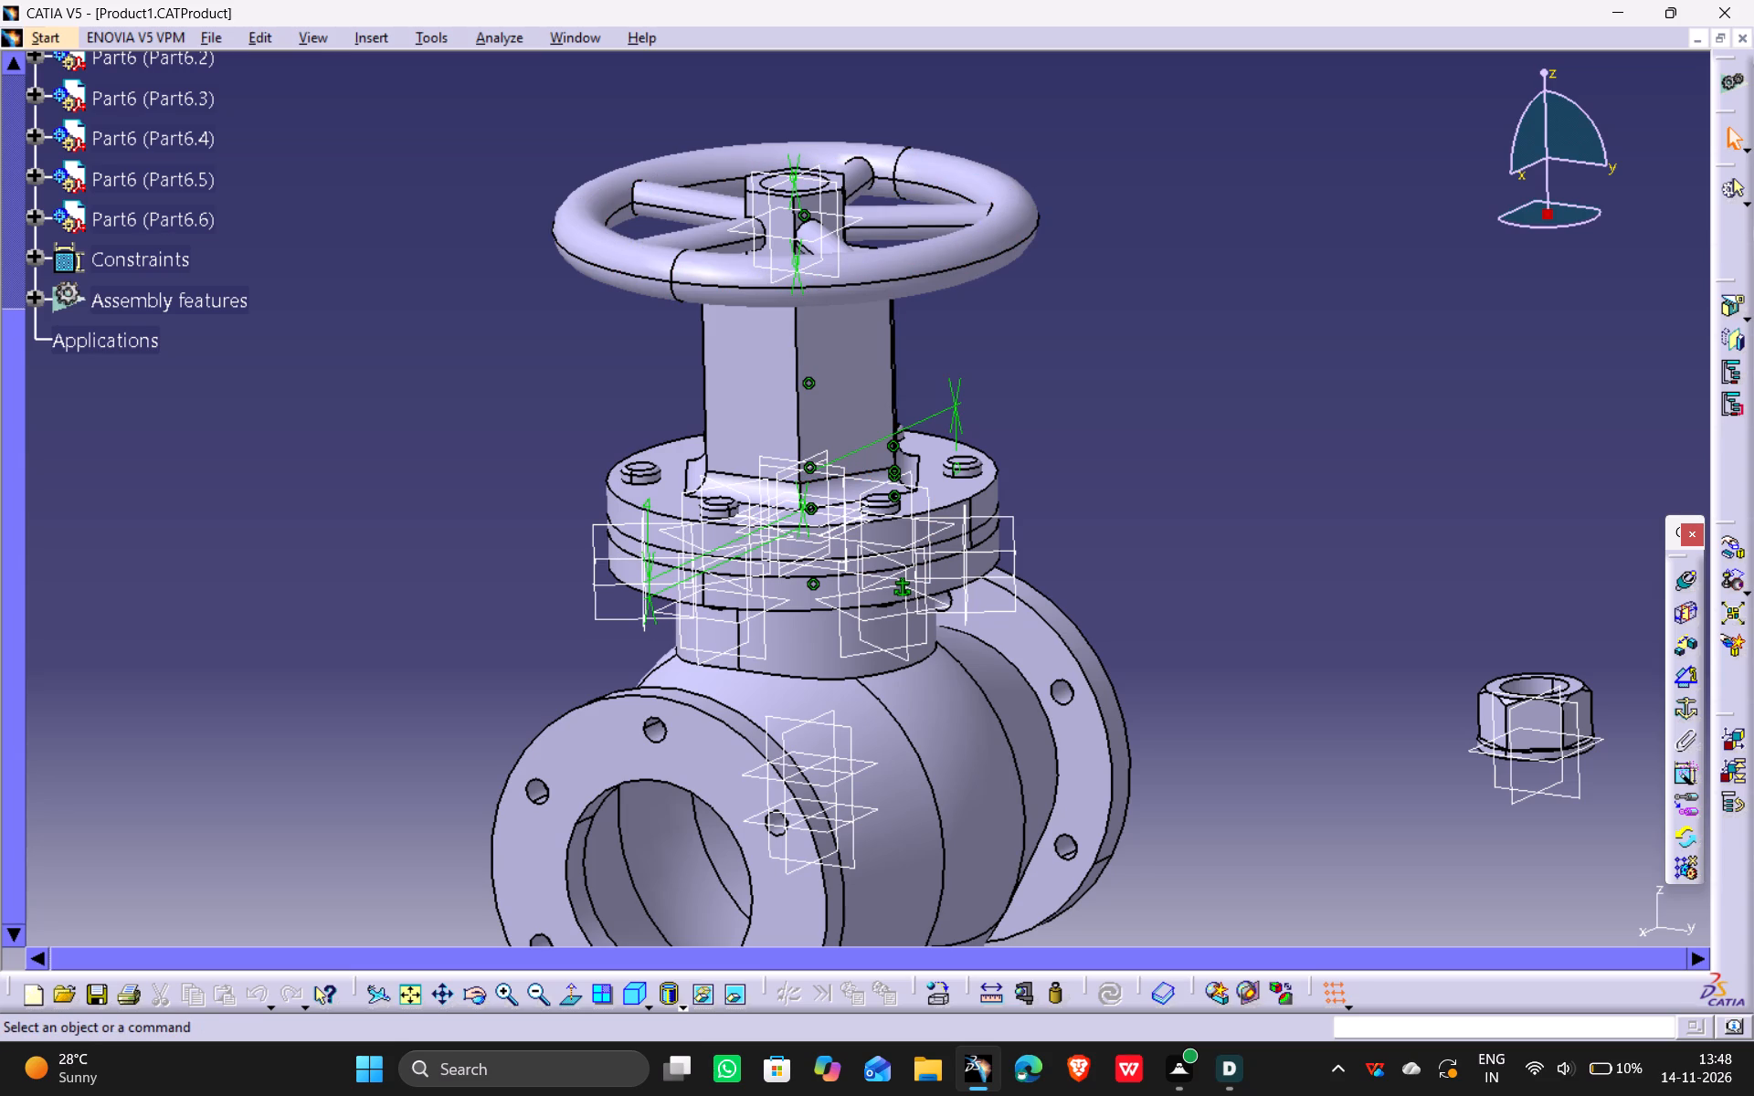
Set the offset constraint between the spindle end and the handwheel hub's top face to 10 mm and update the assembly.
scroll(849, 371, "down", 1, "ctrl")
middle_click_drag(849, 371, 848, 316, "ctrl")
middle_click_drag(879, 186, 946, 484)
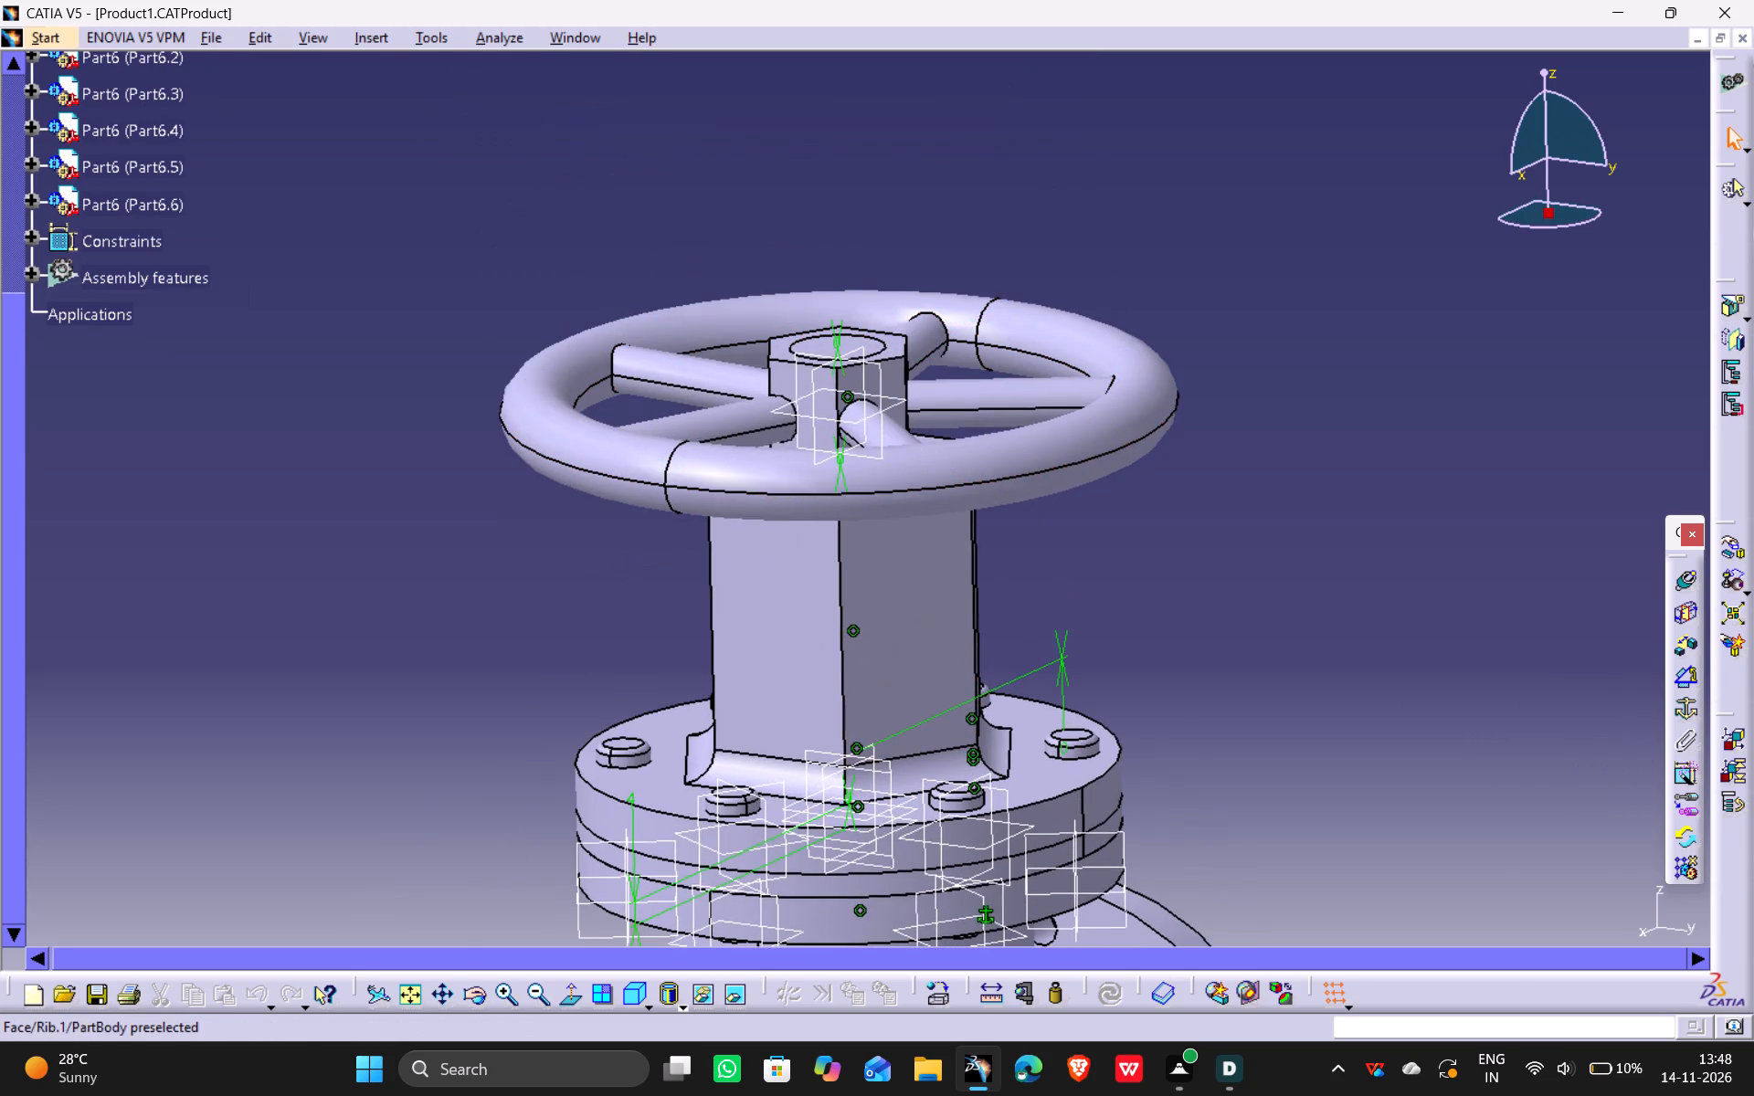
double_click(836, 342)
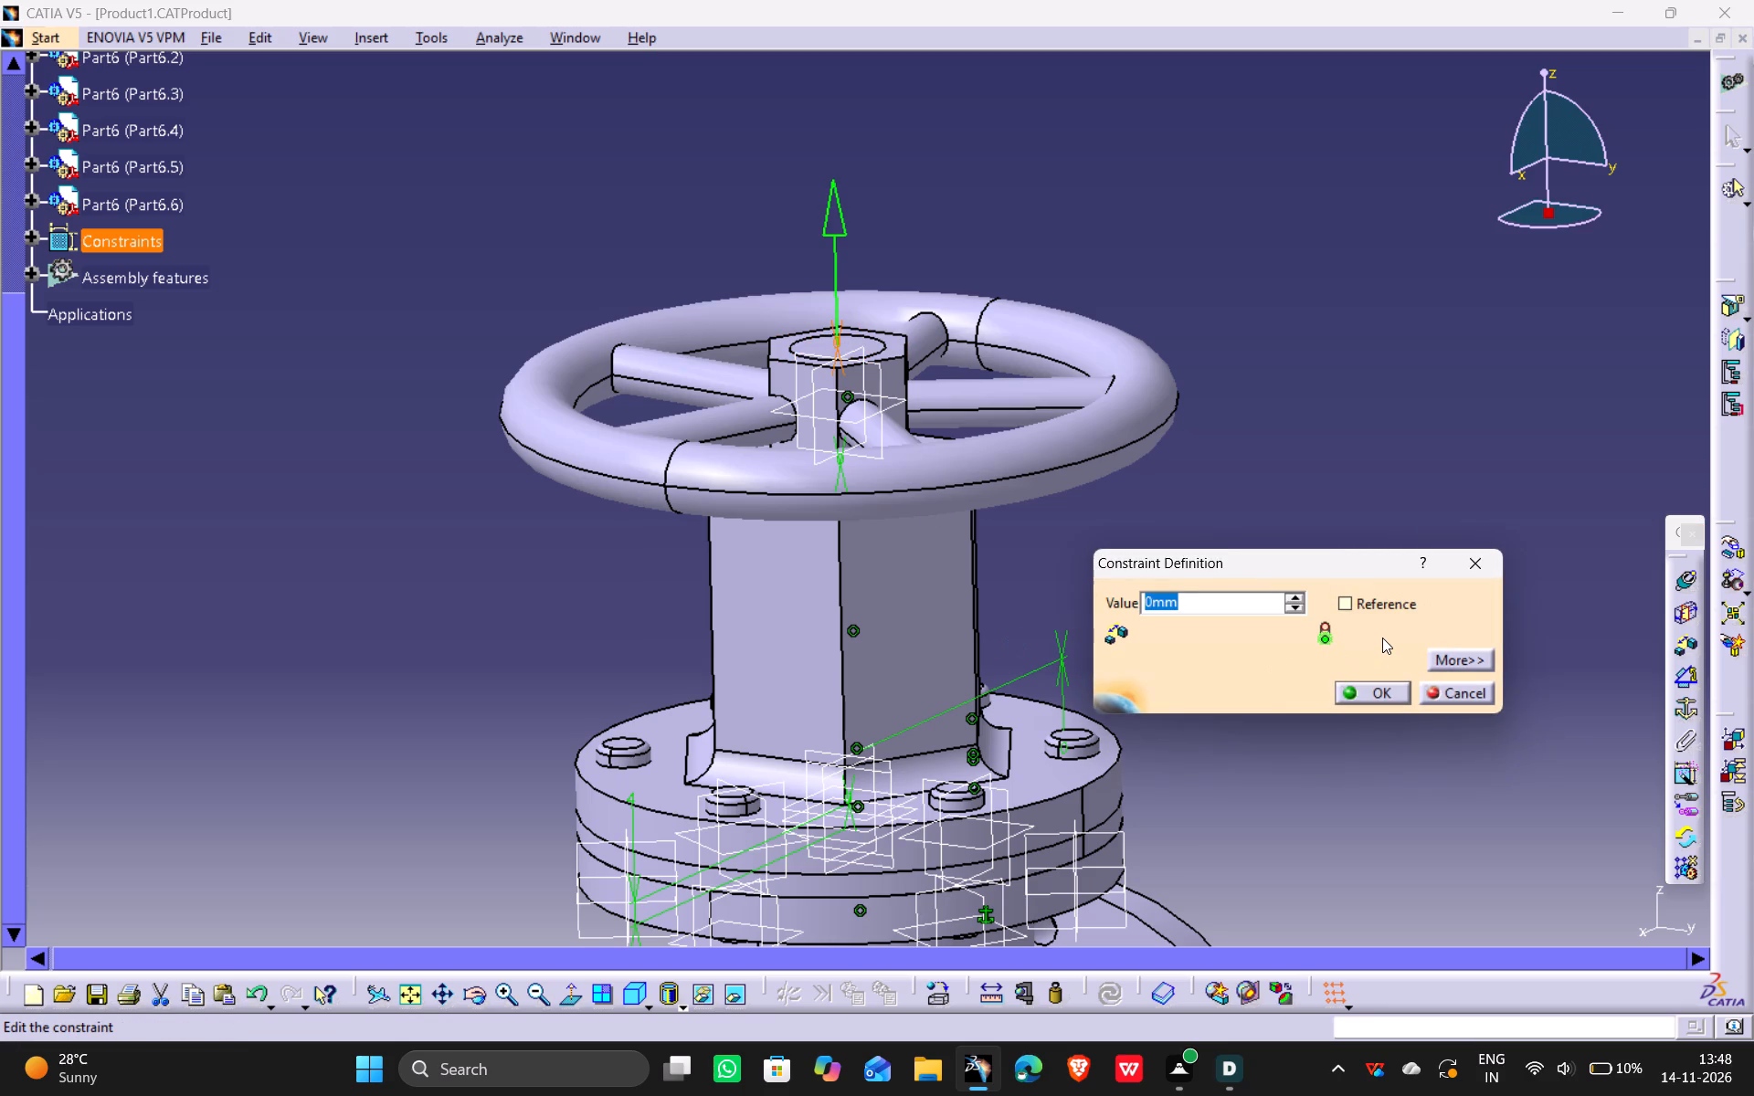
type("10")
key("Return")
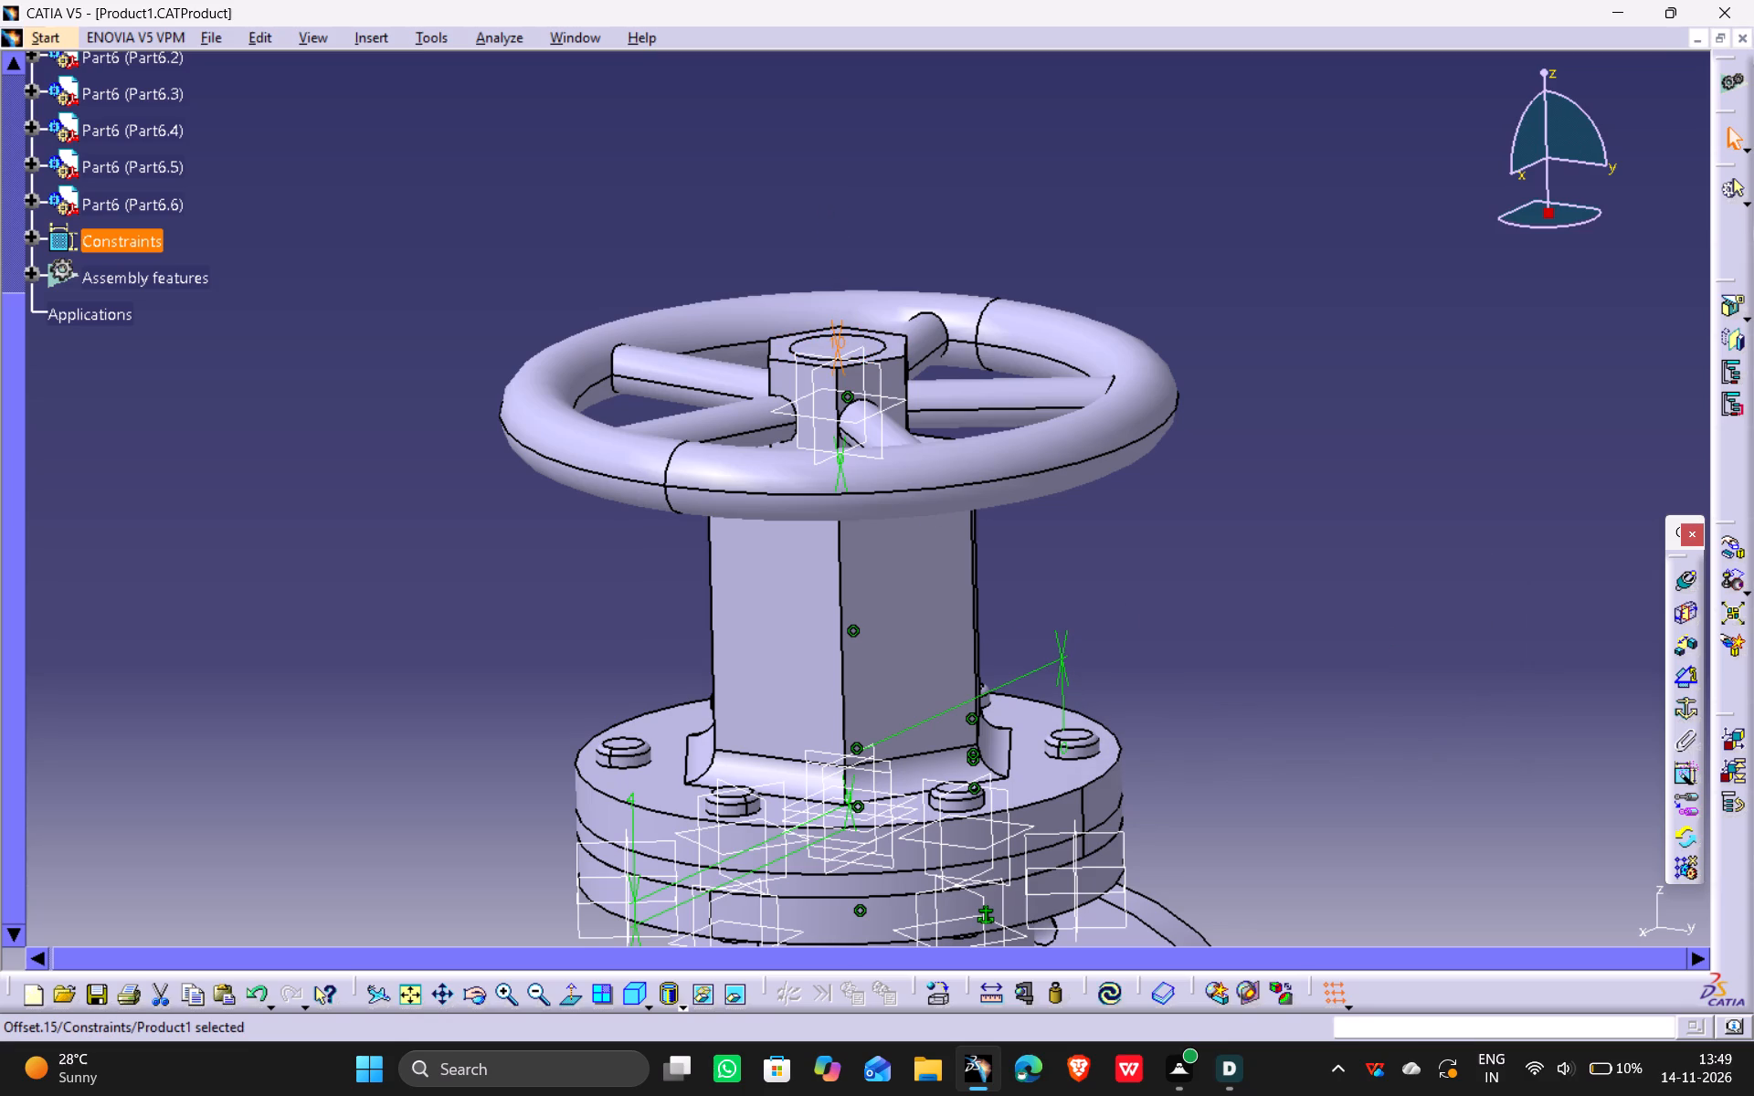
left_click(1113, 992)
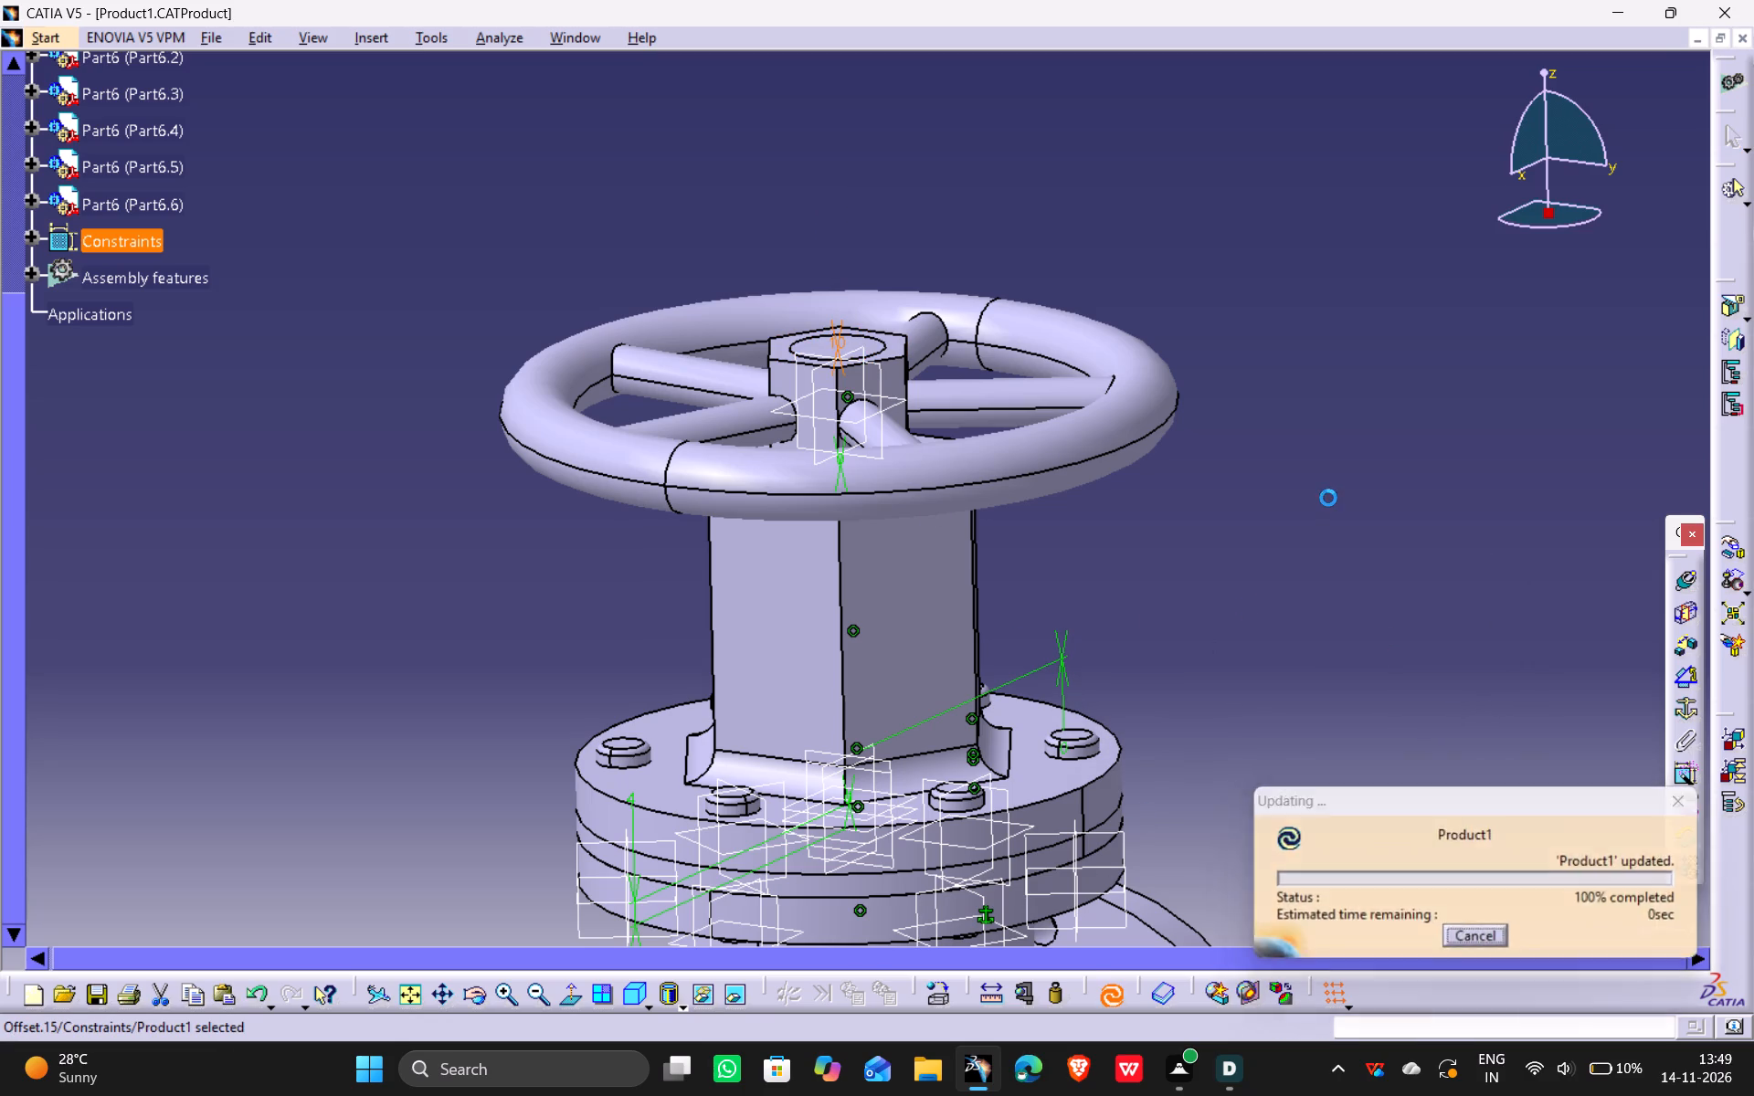
Set the spindle's offset constraint at the handwheel hub's top face to -10 mm and update the assembly.
double_click(840, 369)
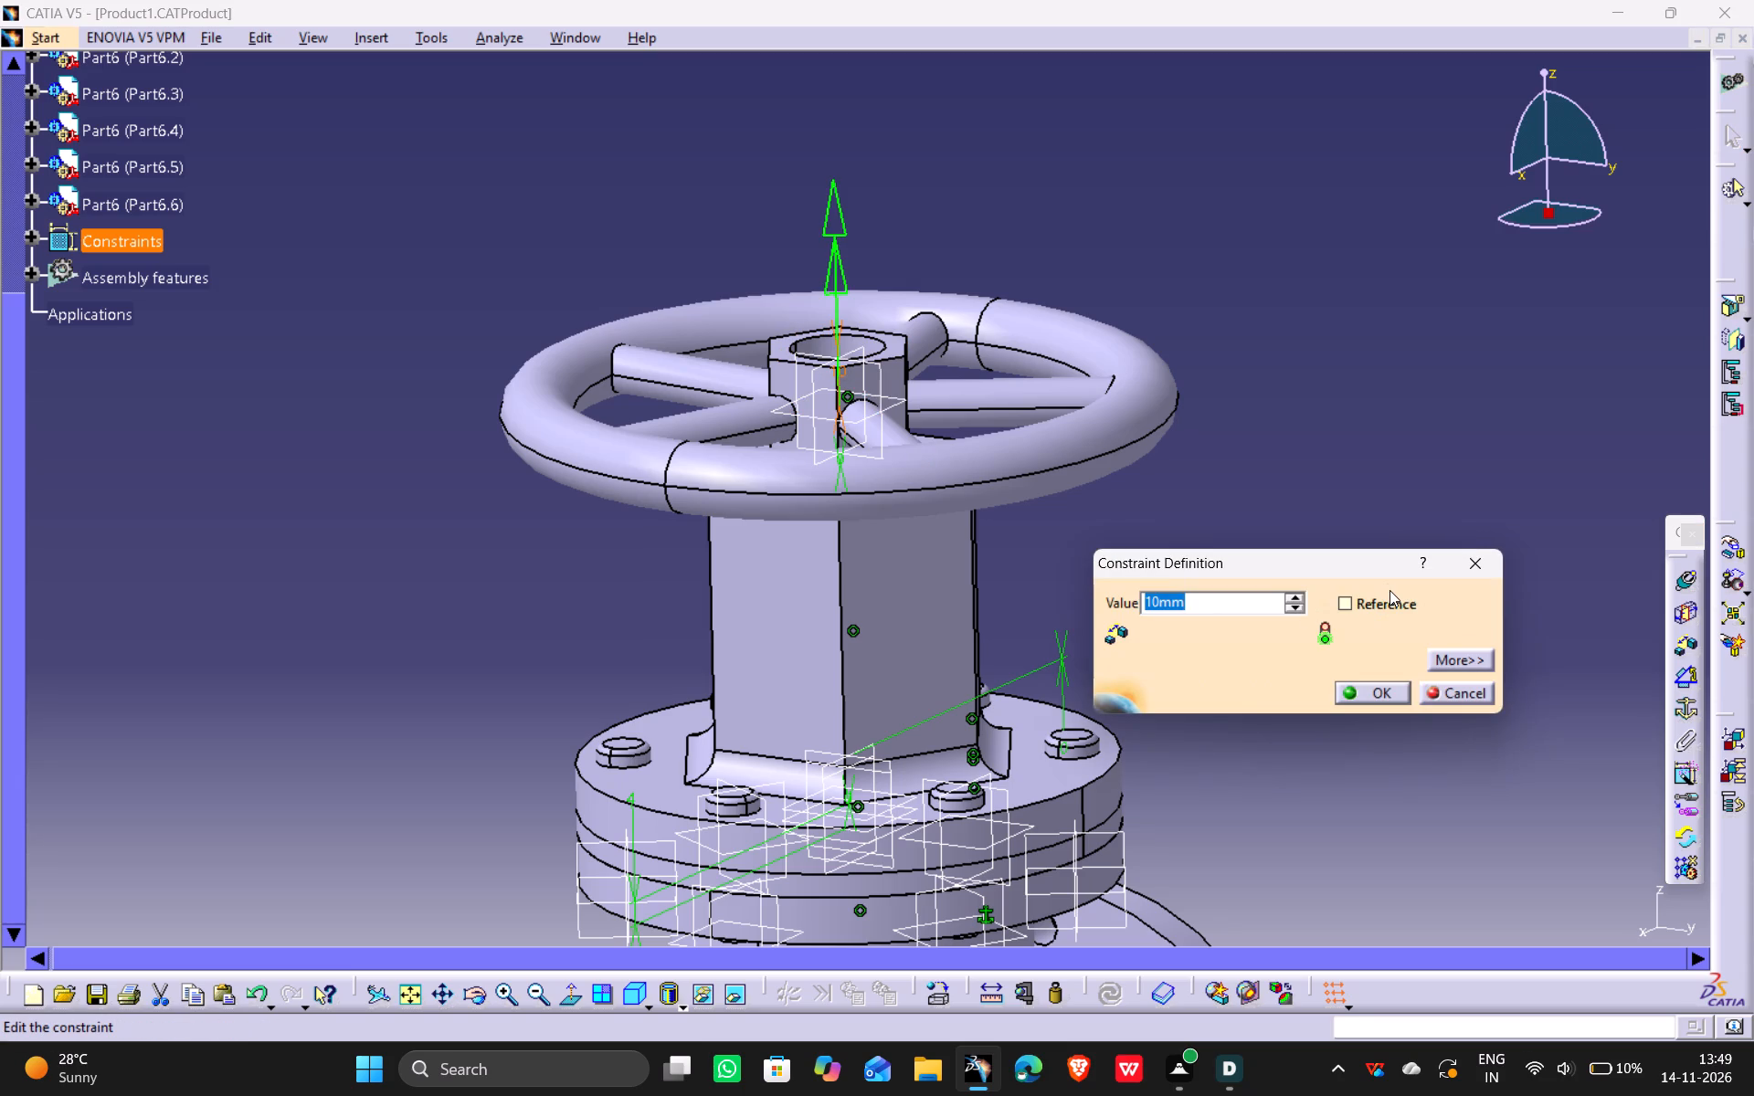
type("-10")
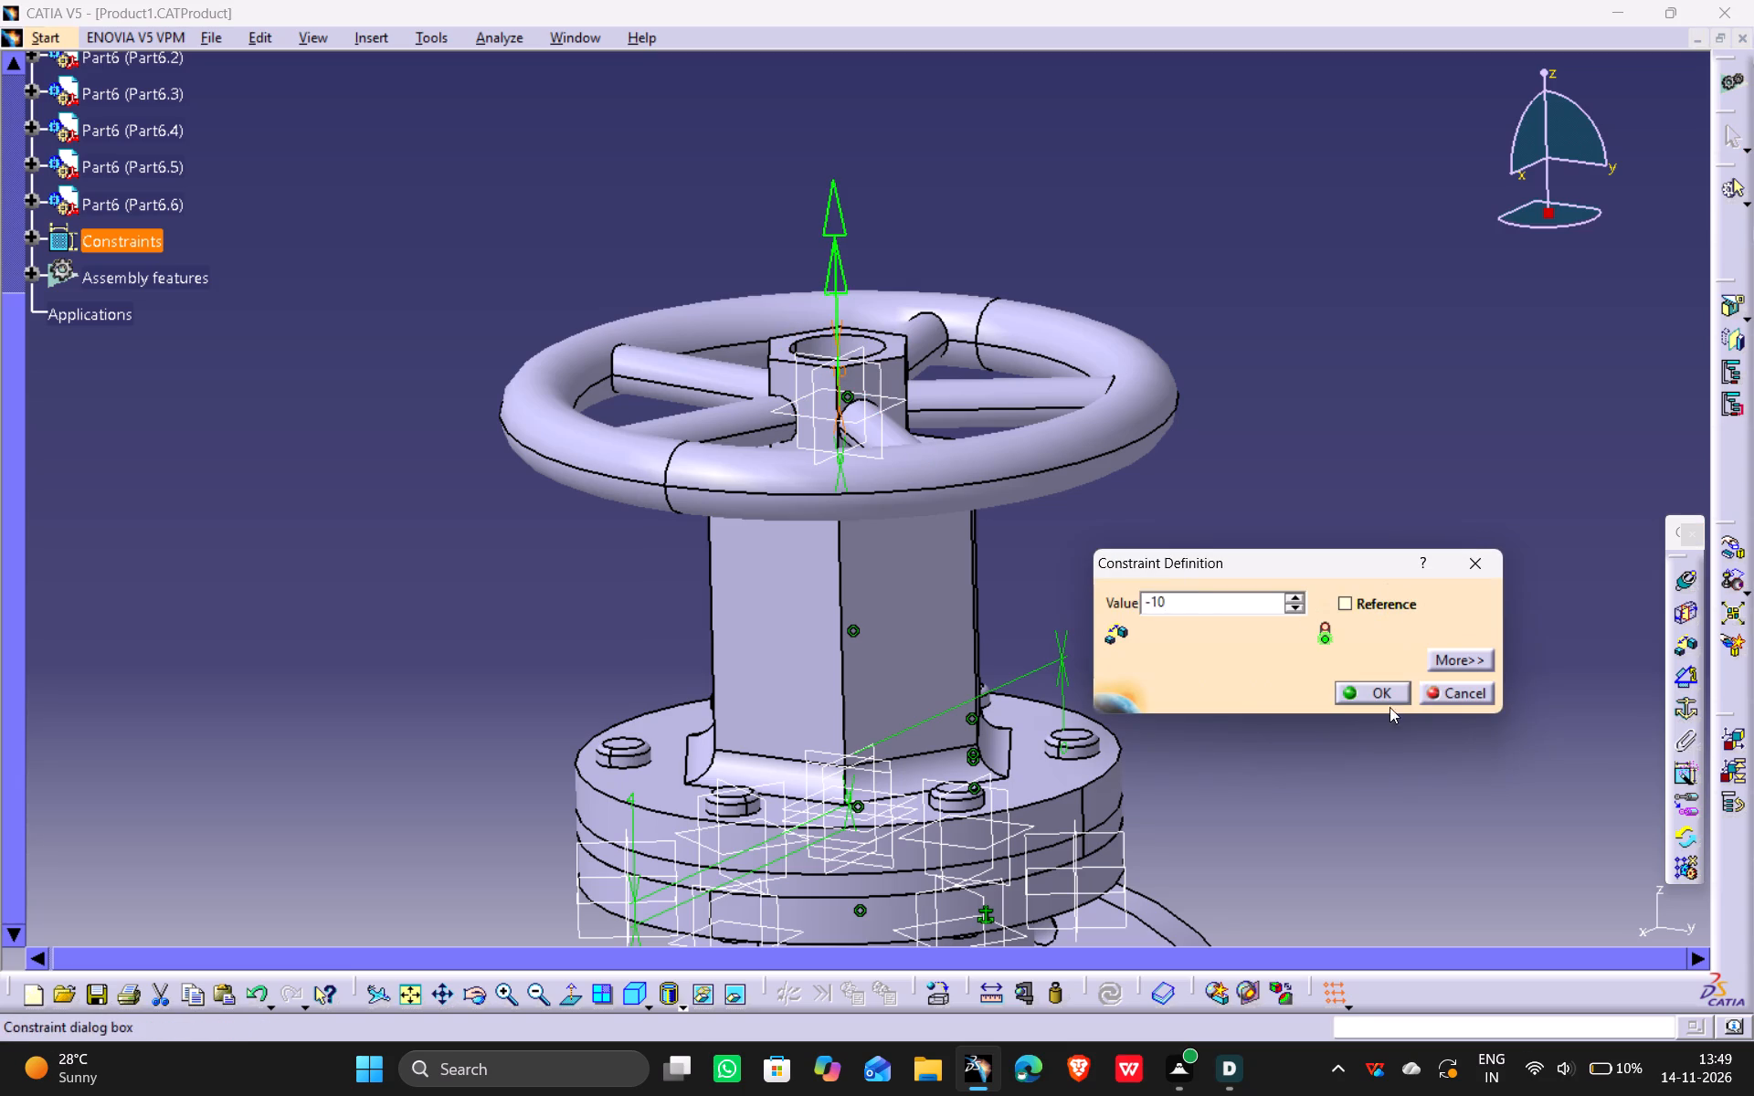
left_click(1387, 692)
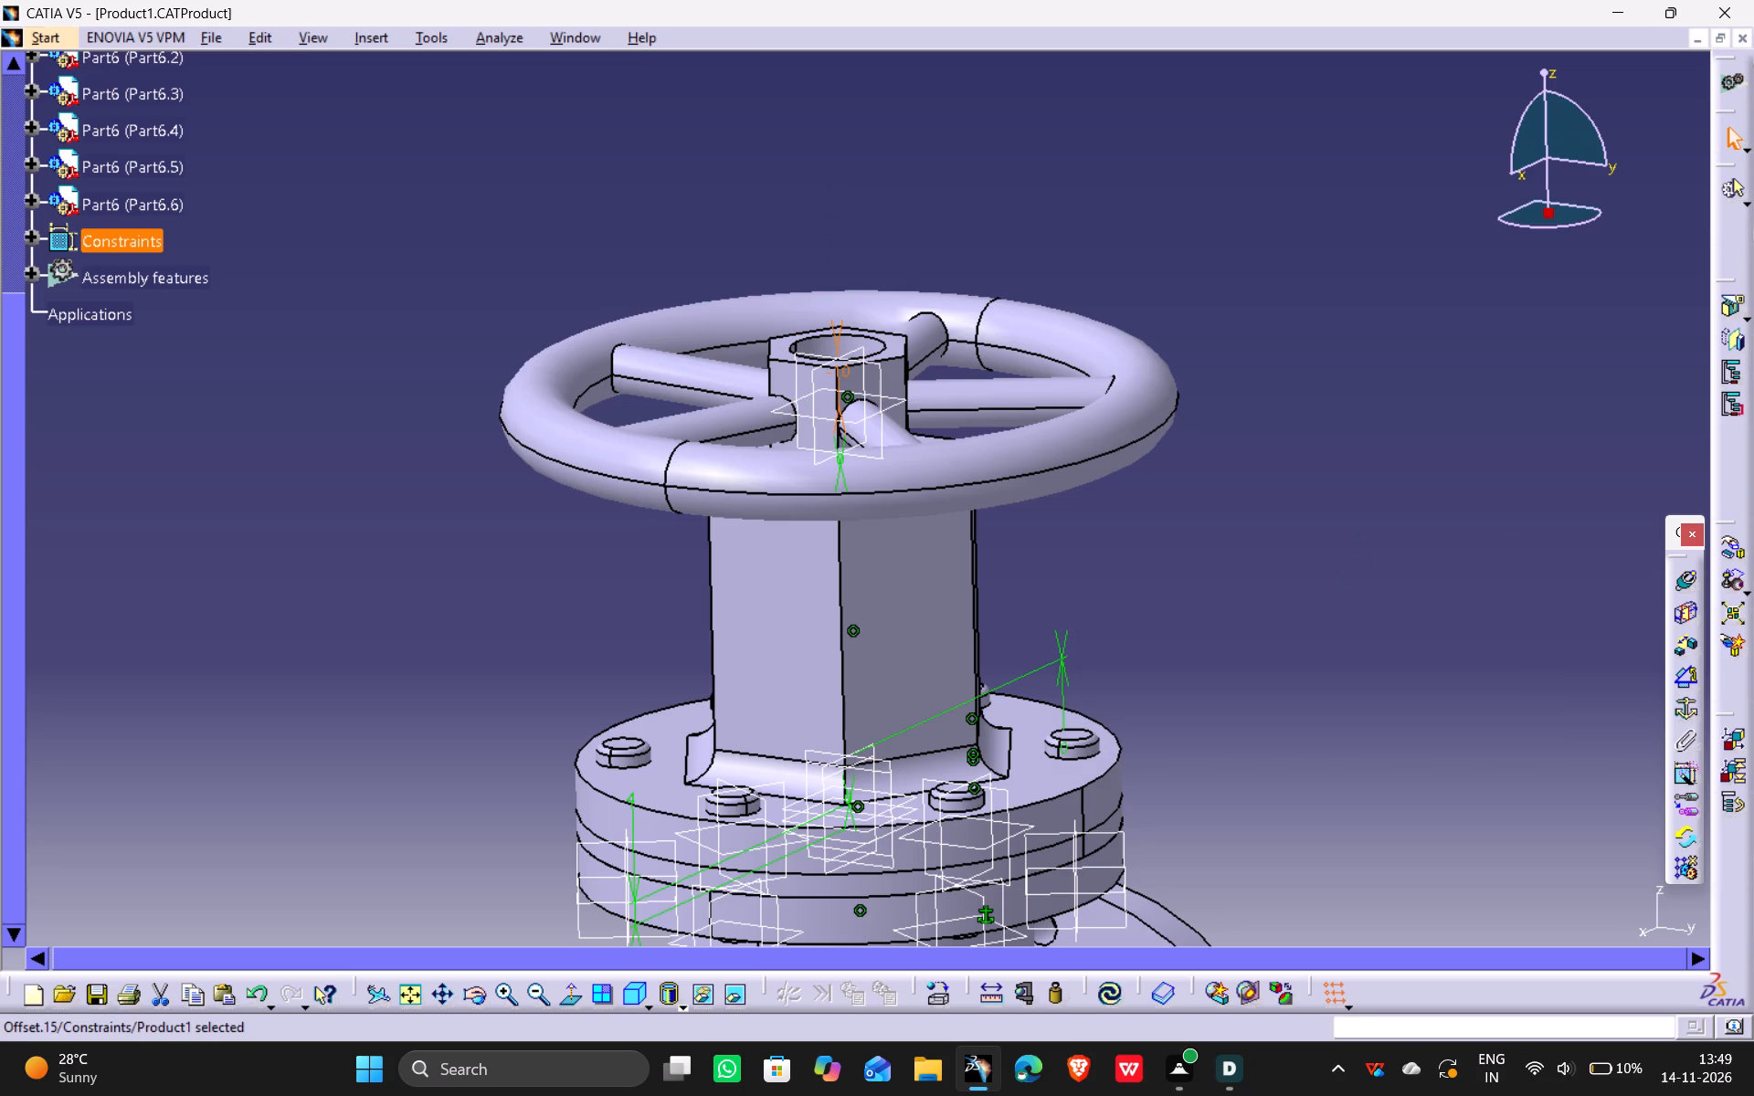
key("ctrl+u")
left_click(1150, 277)
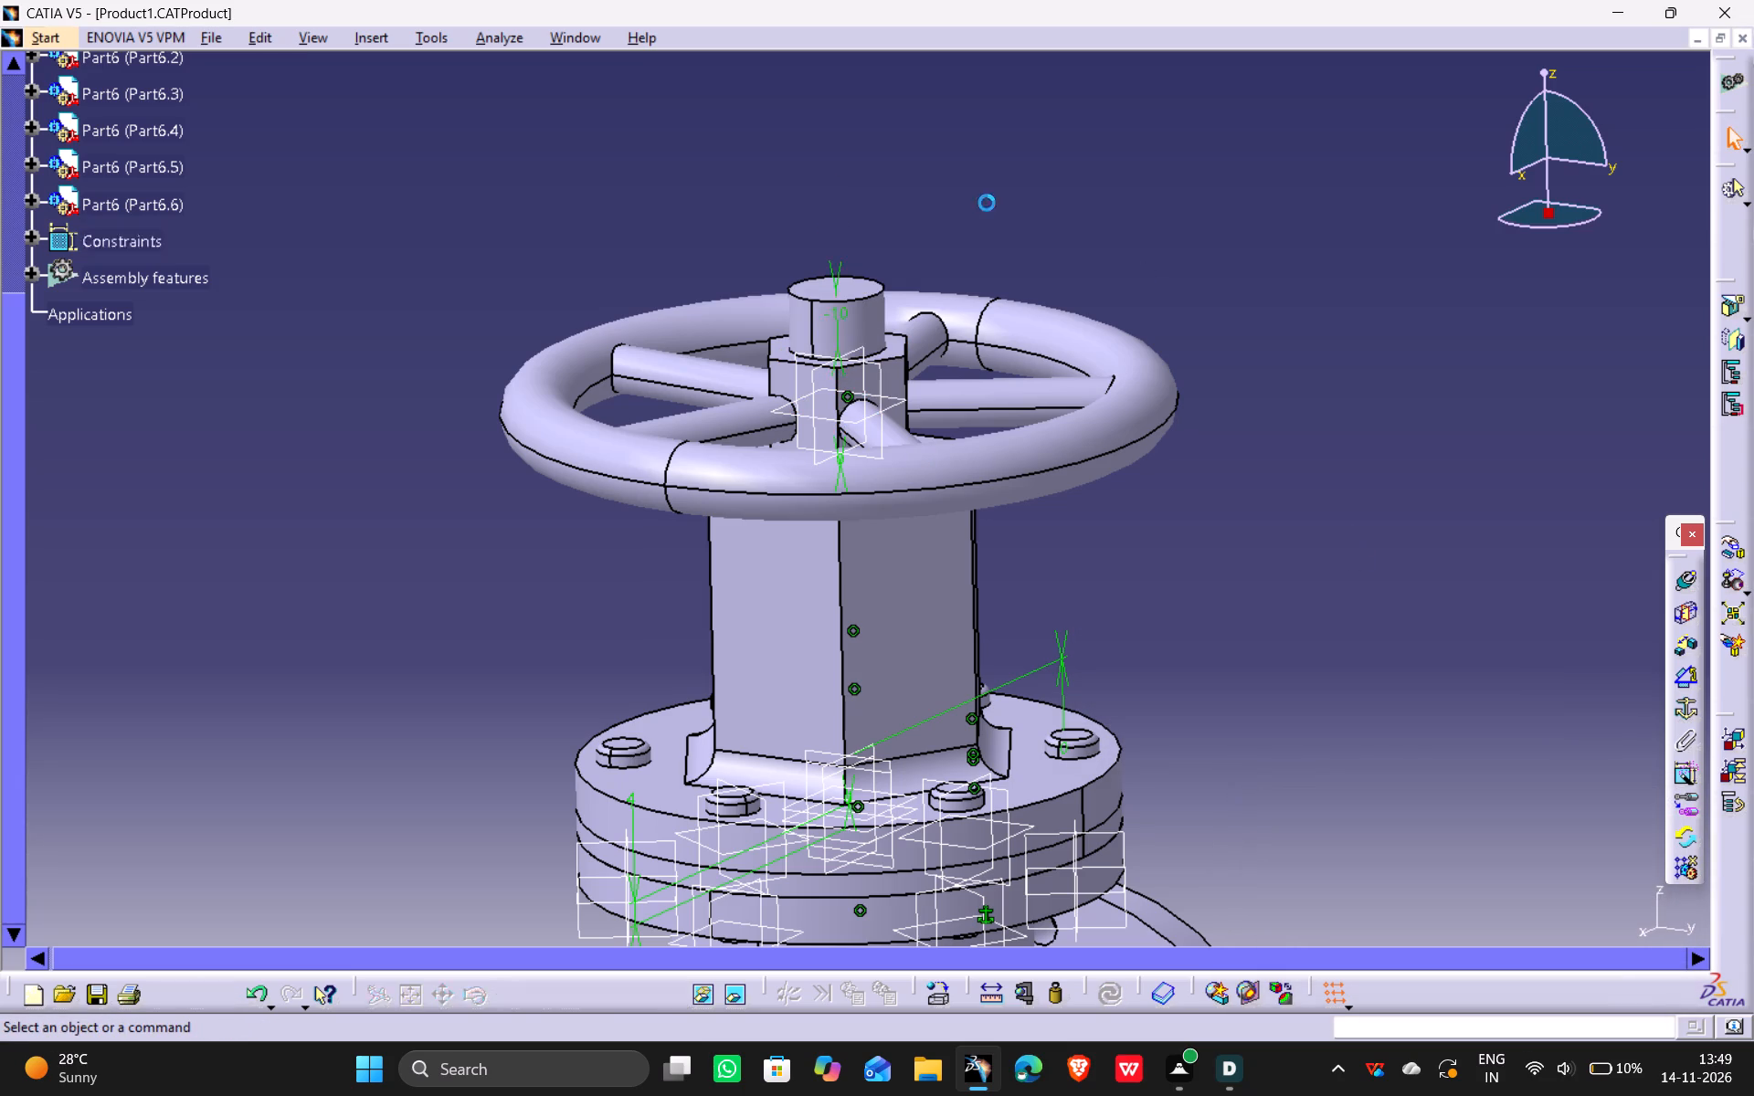
Examine the spindle end at the handwheel hub, the valve body and the loose nut beside the assembly.
middle_click_drag(962, 274, 977, 396, "ctrl")
middle_click_drag(605, 762, 611, 757)
scroll(605, 762, "down", 1)
left_click(606, 760)
scroll(605, 762, "down", 1)
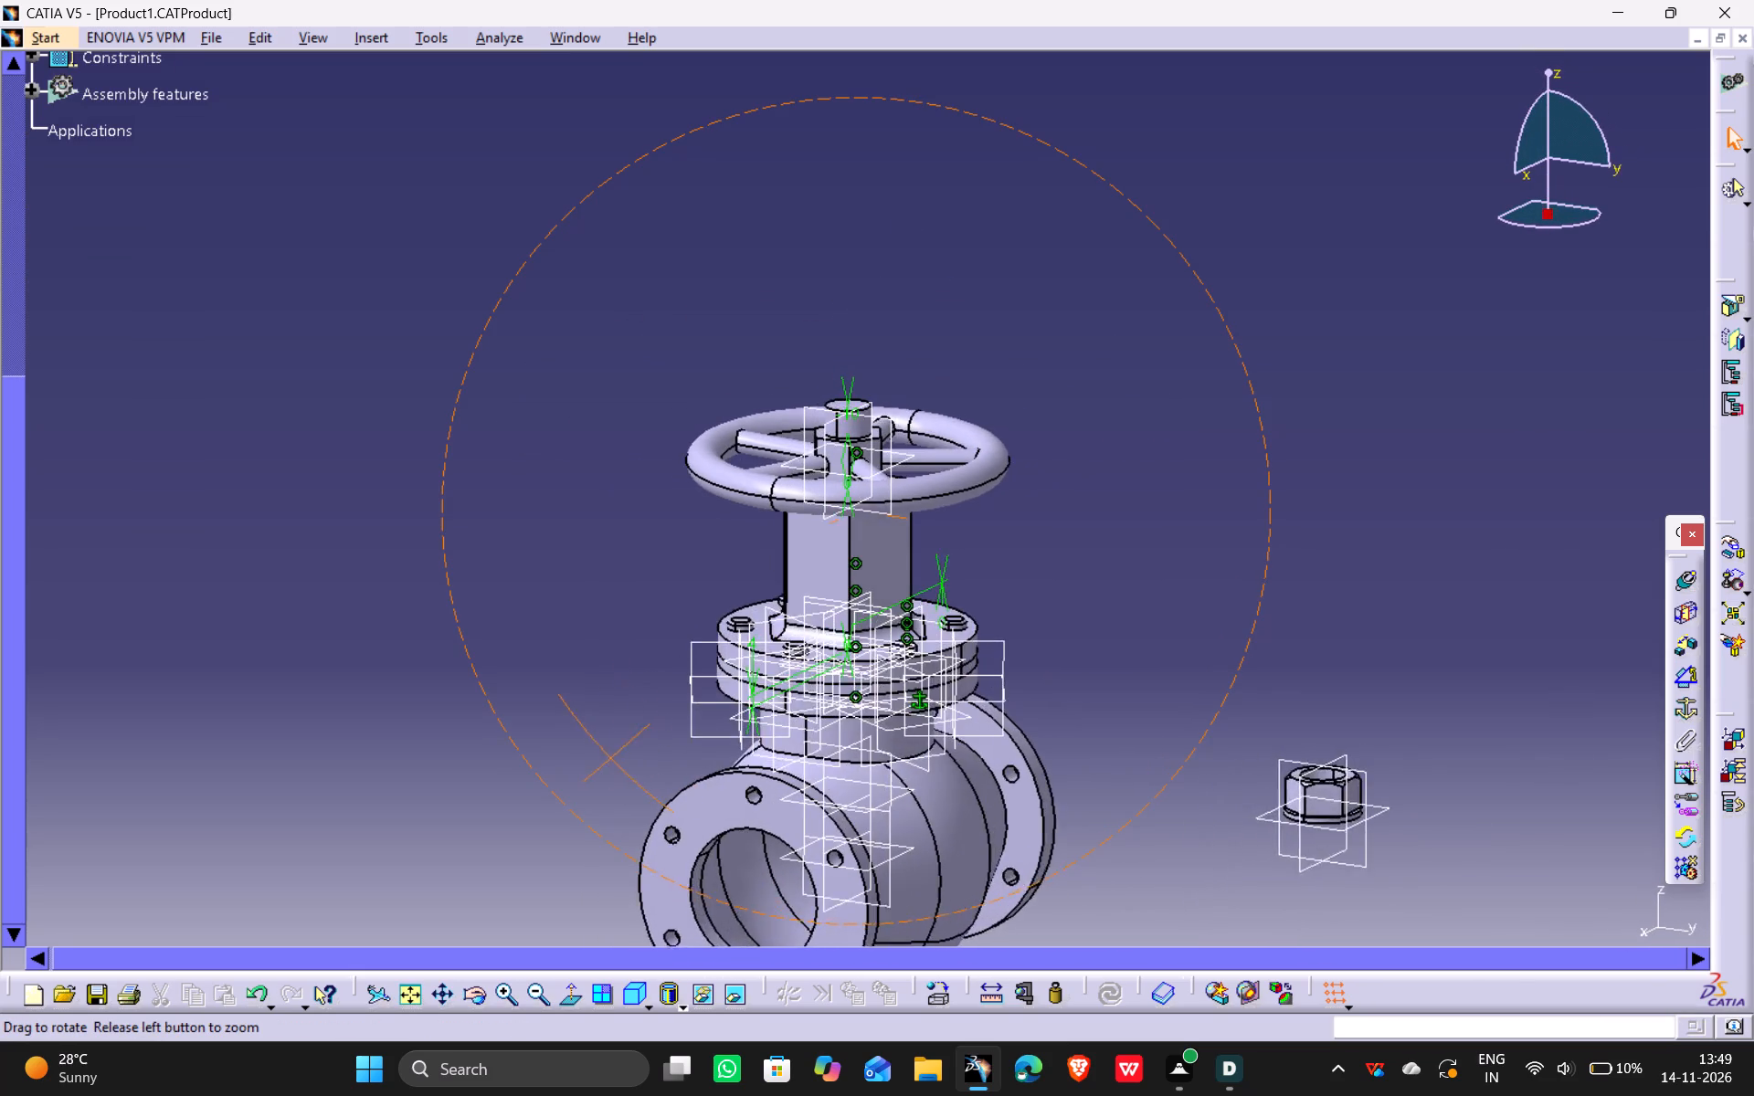
middle_click_drag(611, 757, 608, 745)
middle_click_drag(957, 675, 945, 616, "ctrl")
middle_click_drag(1041, 603, 797, 675)
middle_click_drag(957, 694, 956, 690)
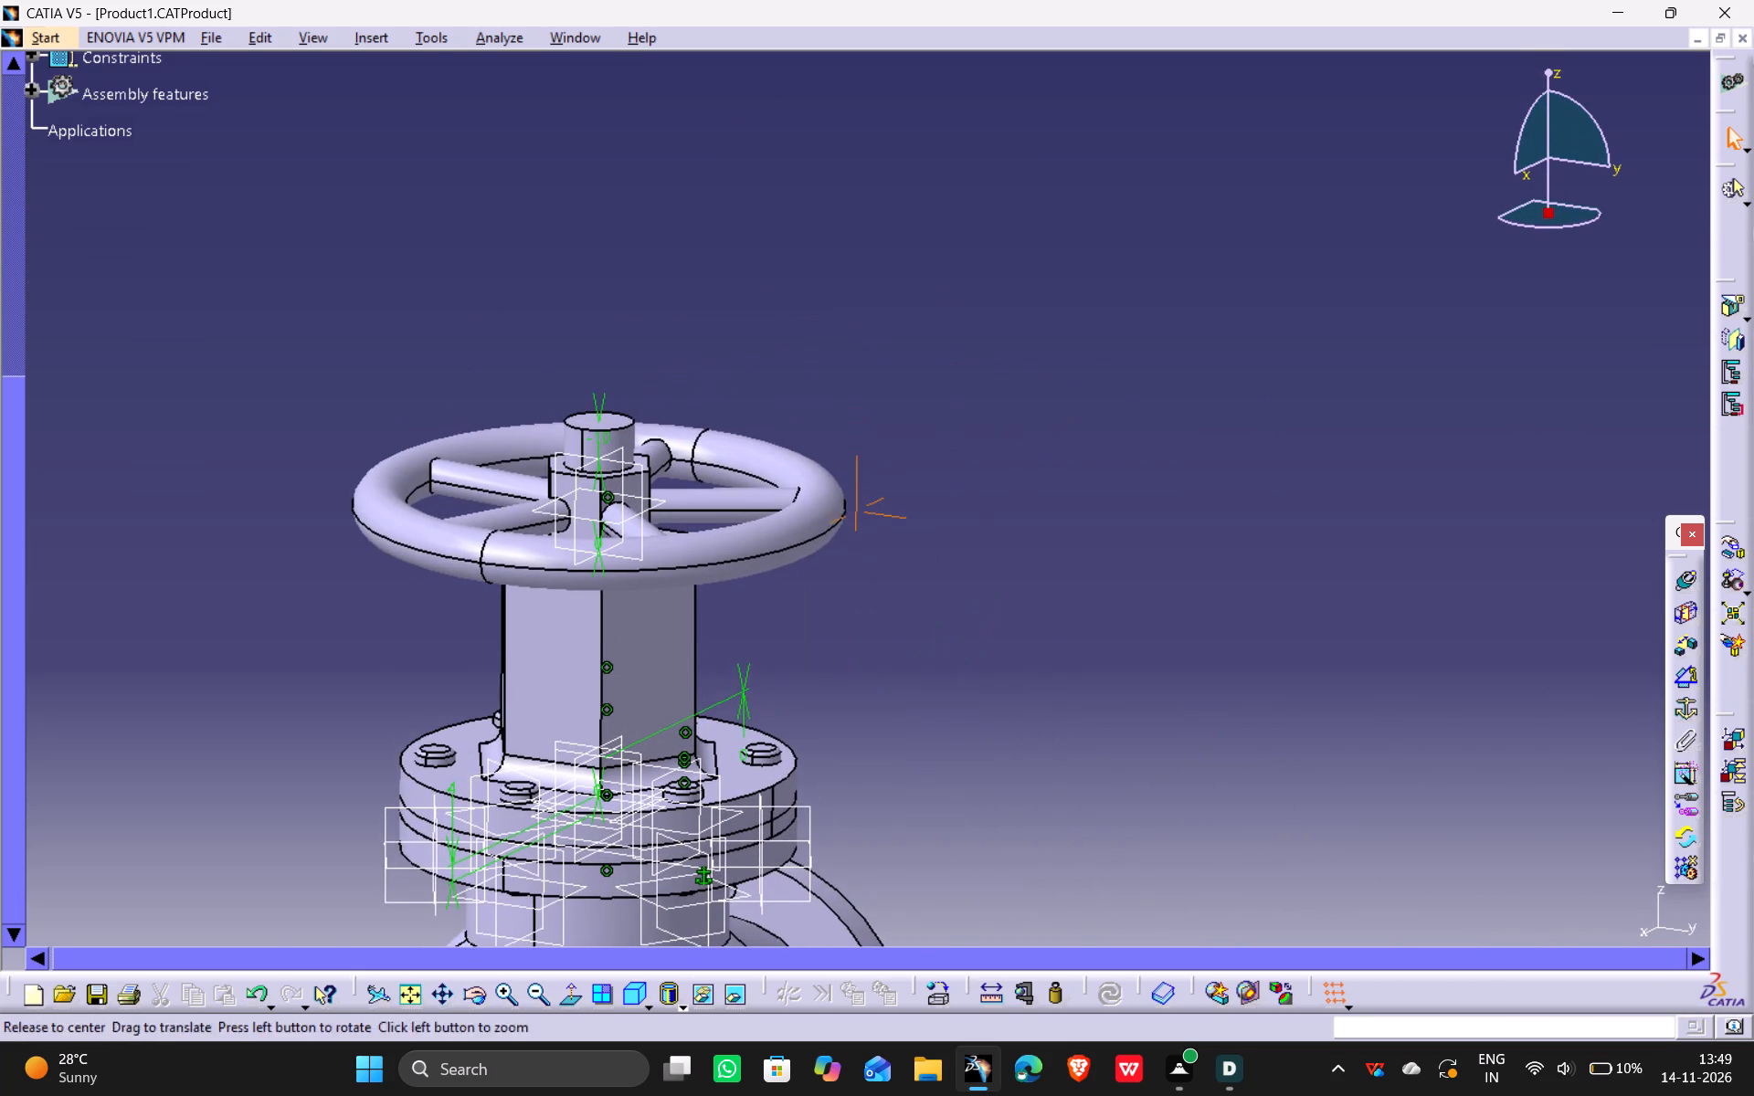
middle_click_drag(956, 690, 943, 358)
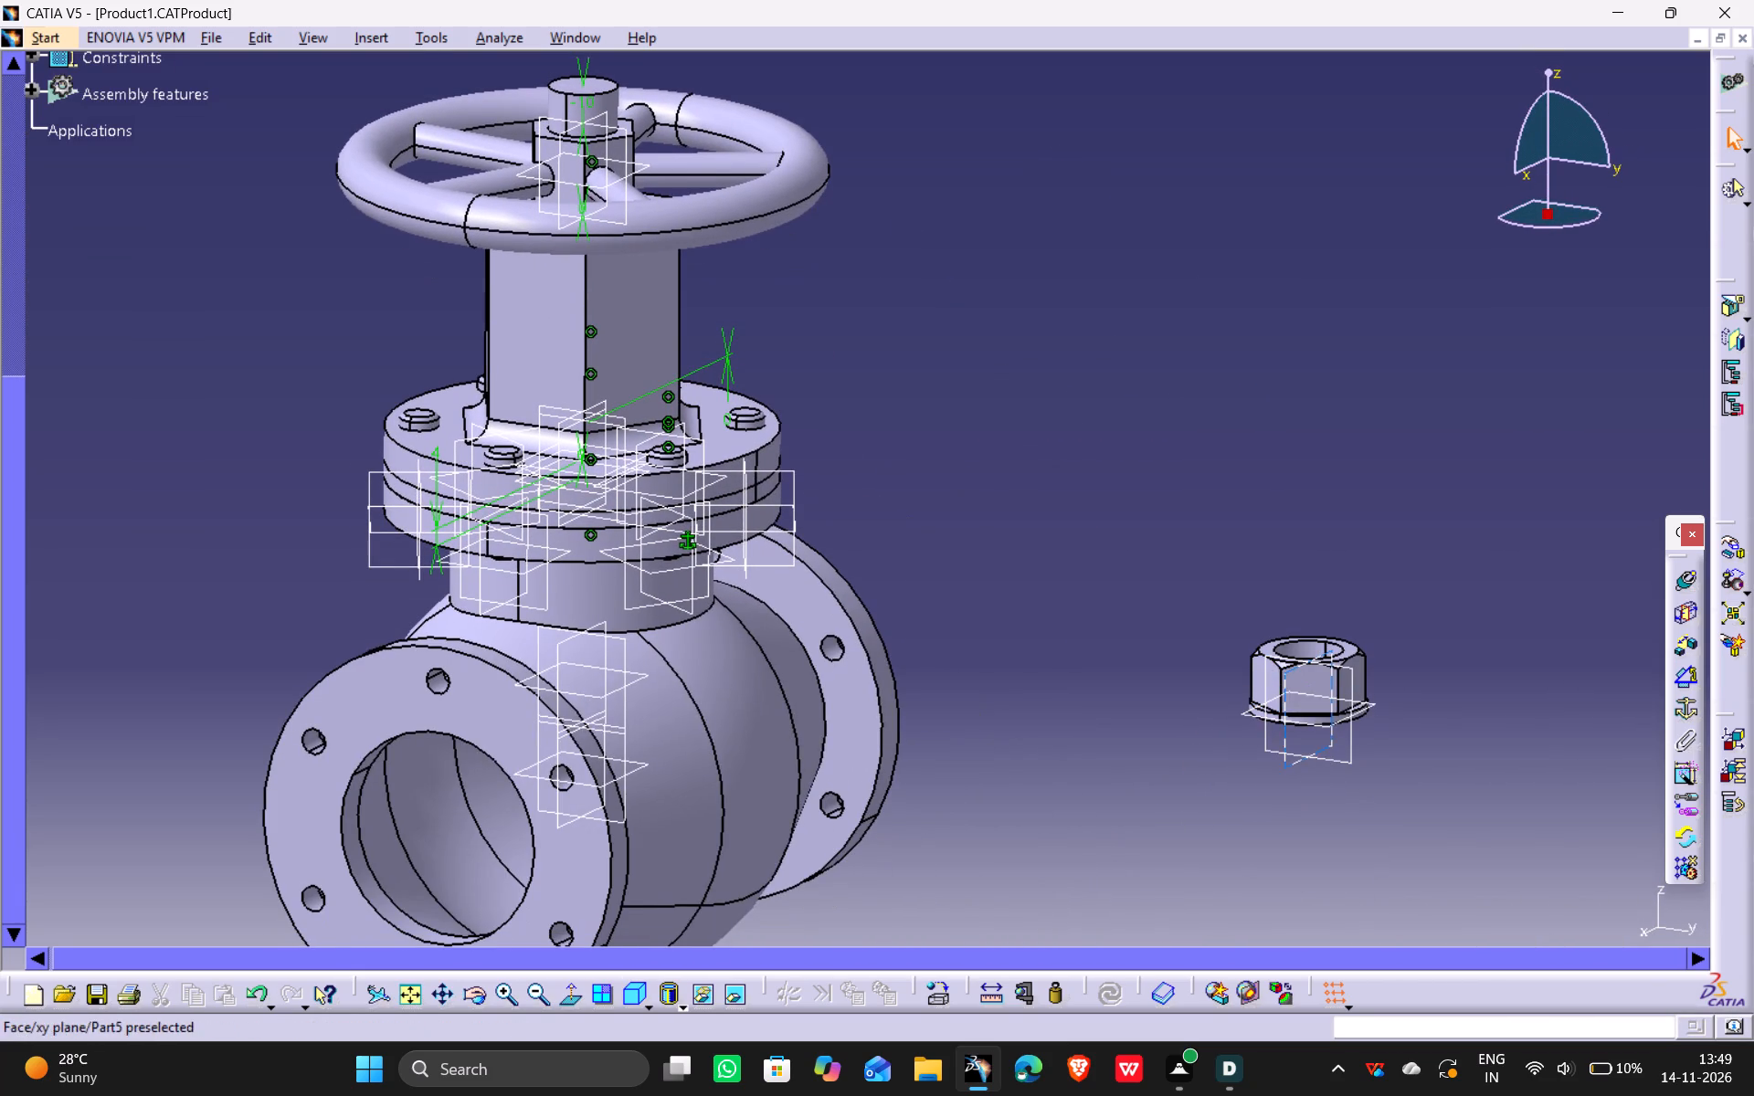
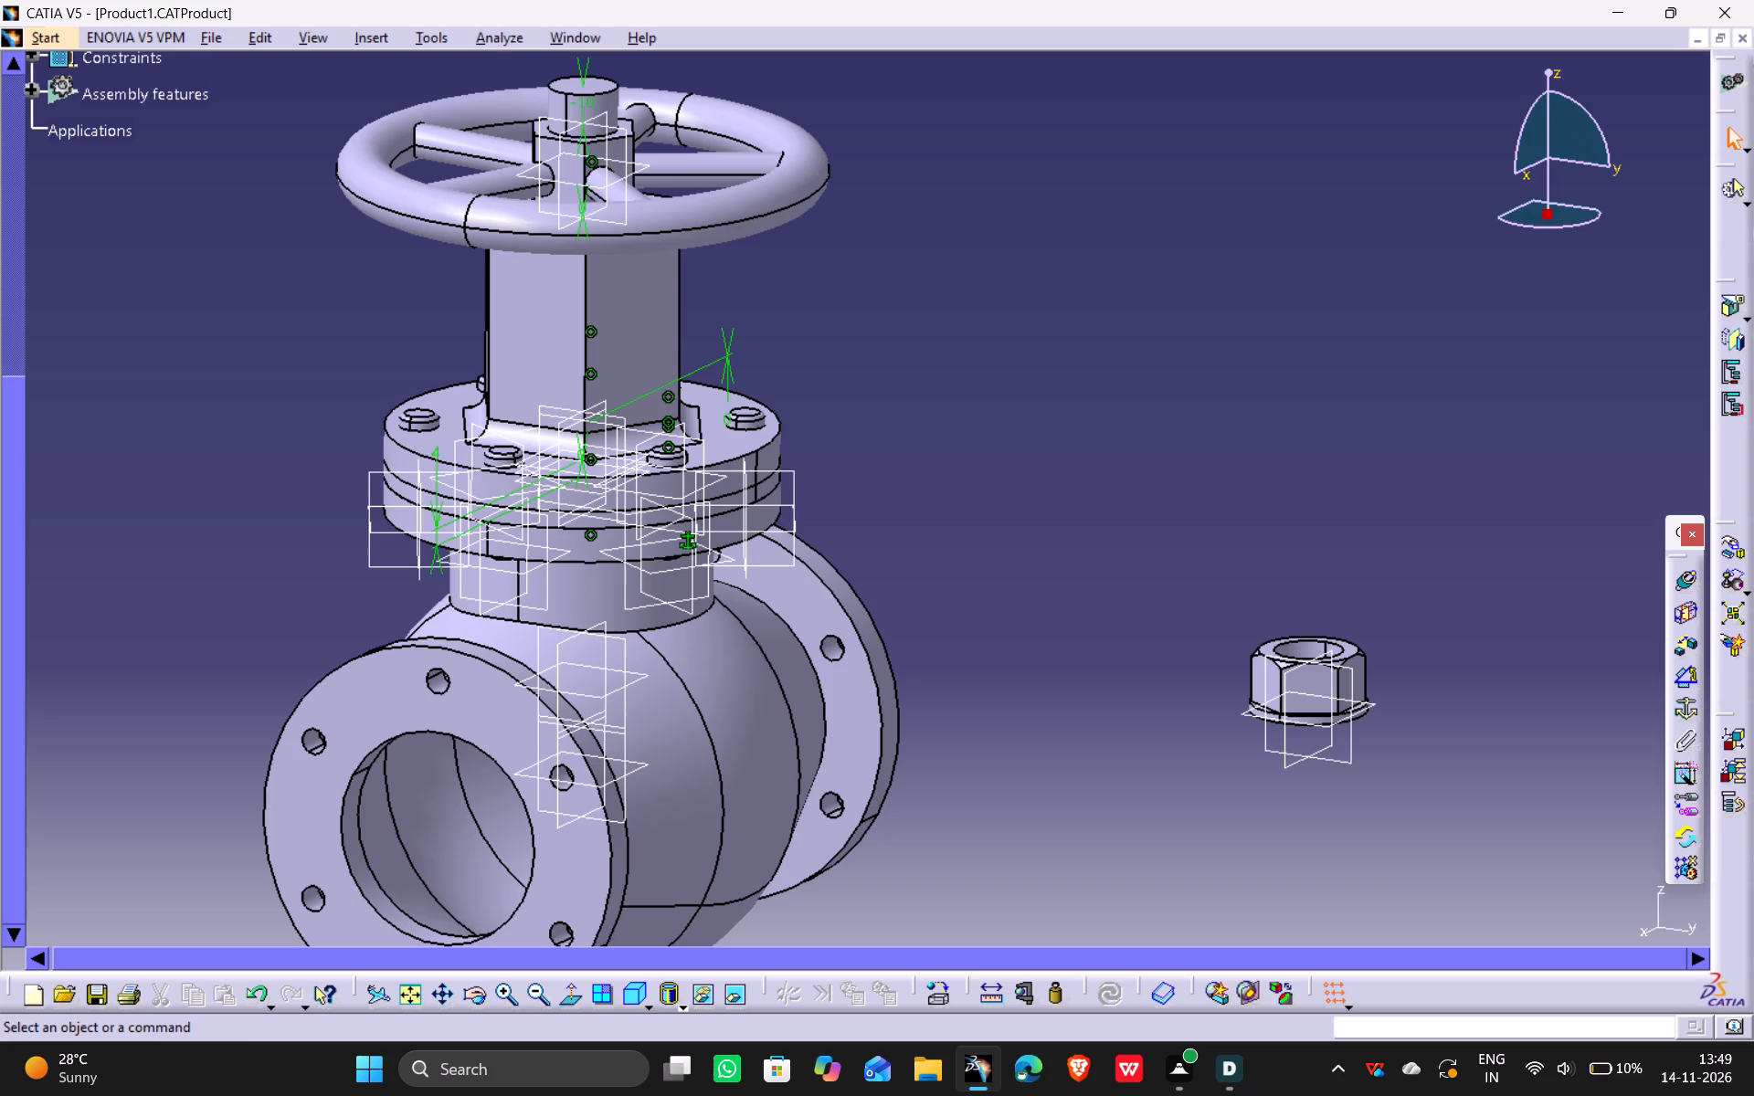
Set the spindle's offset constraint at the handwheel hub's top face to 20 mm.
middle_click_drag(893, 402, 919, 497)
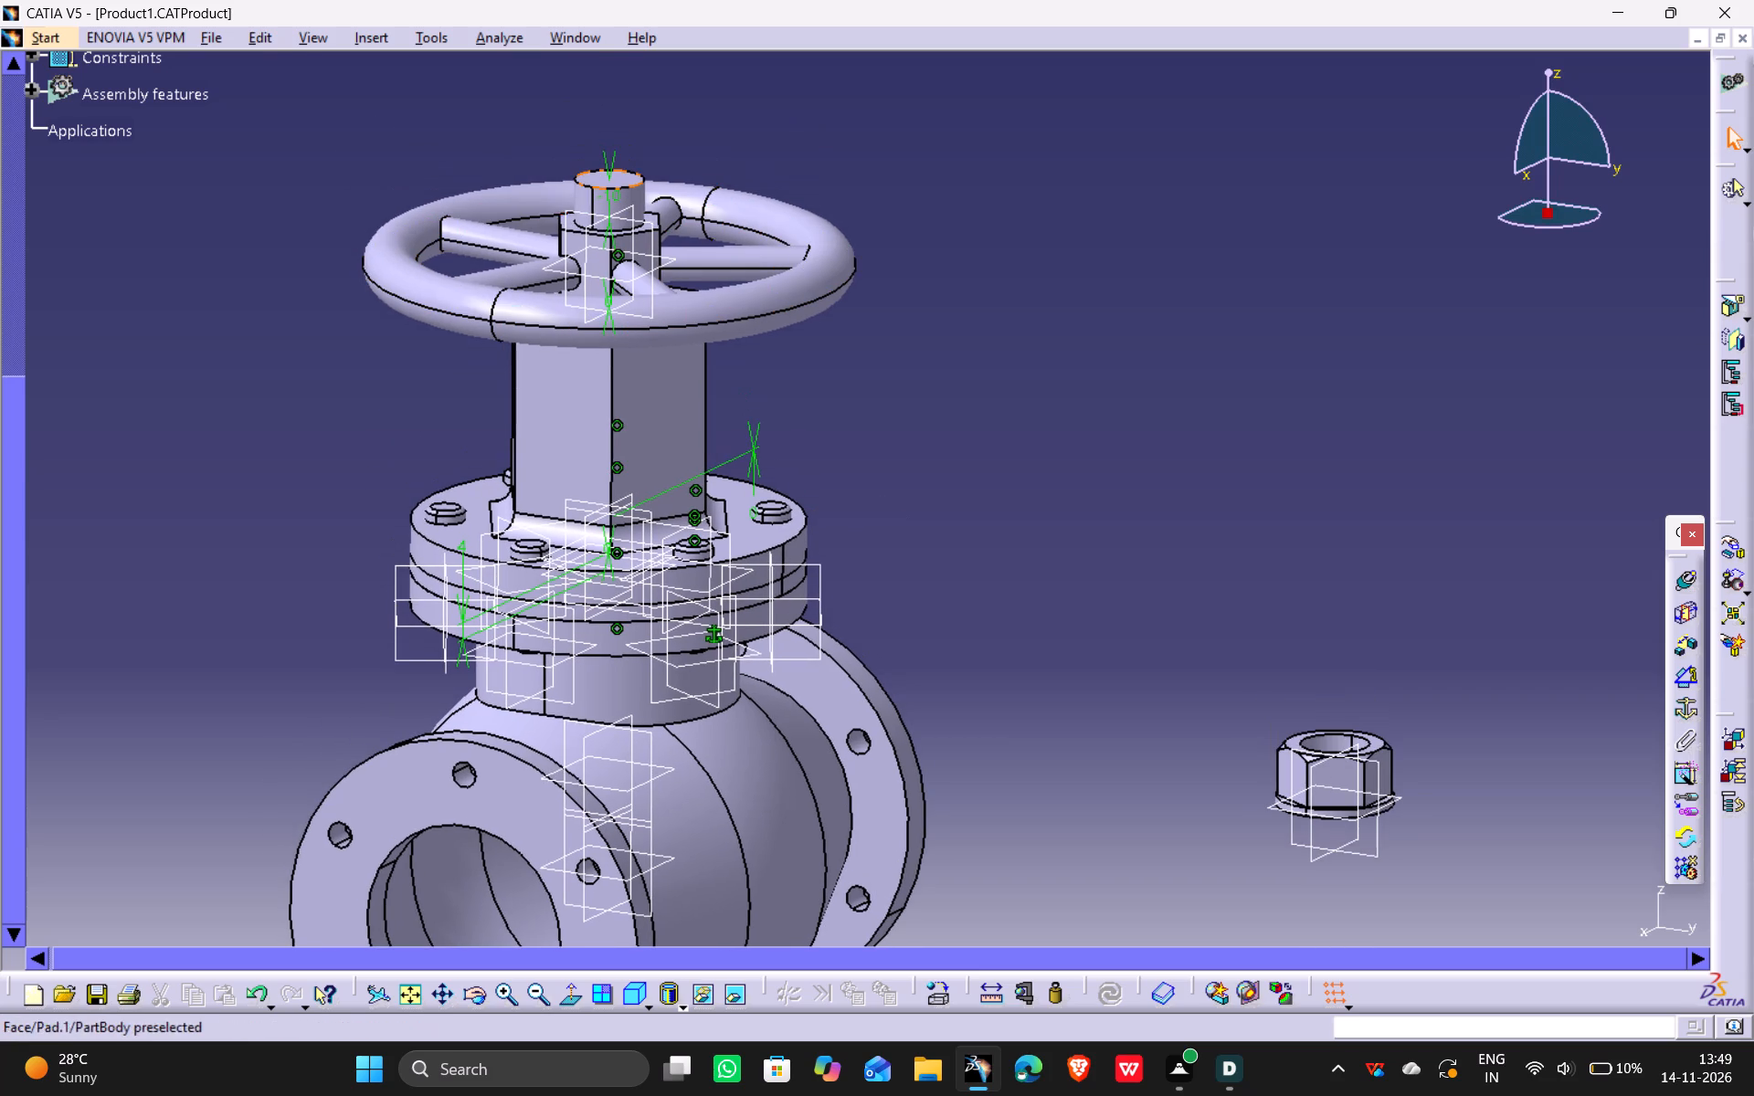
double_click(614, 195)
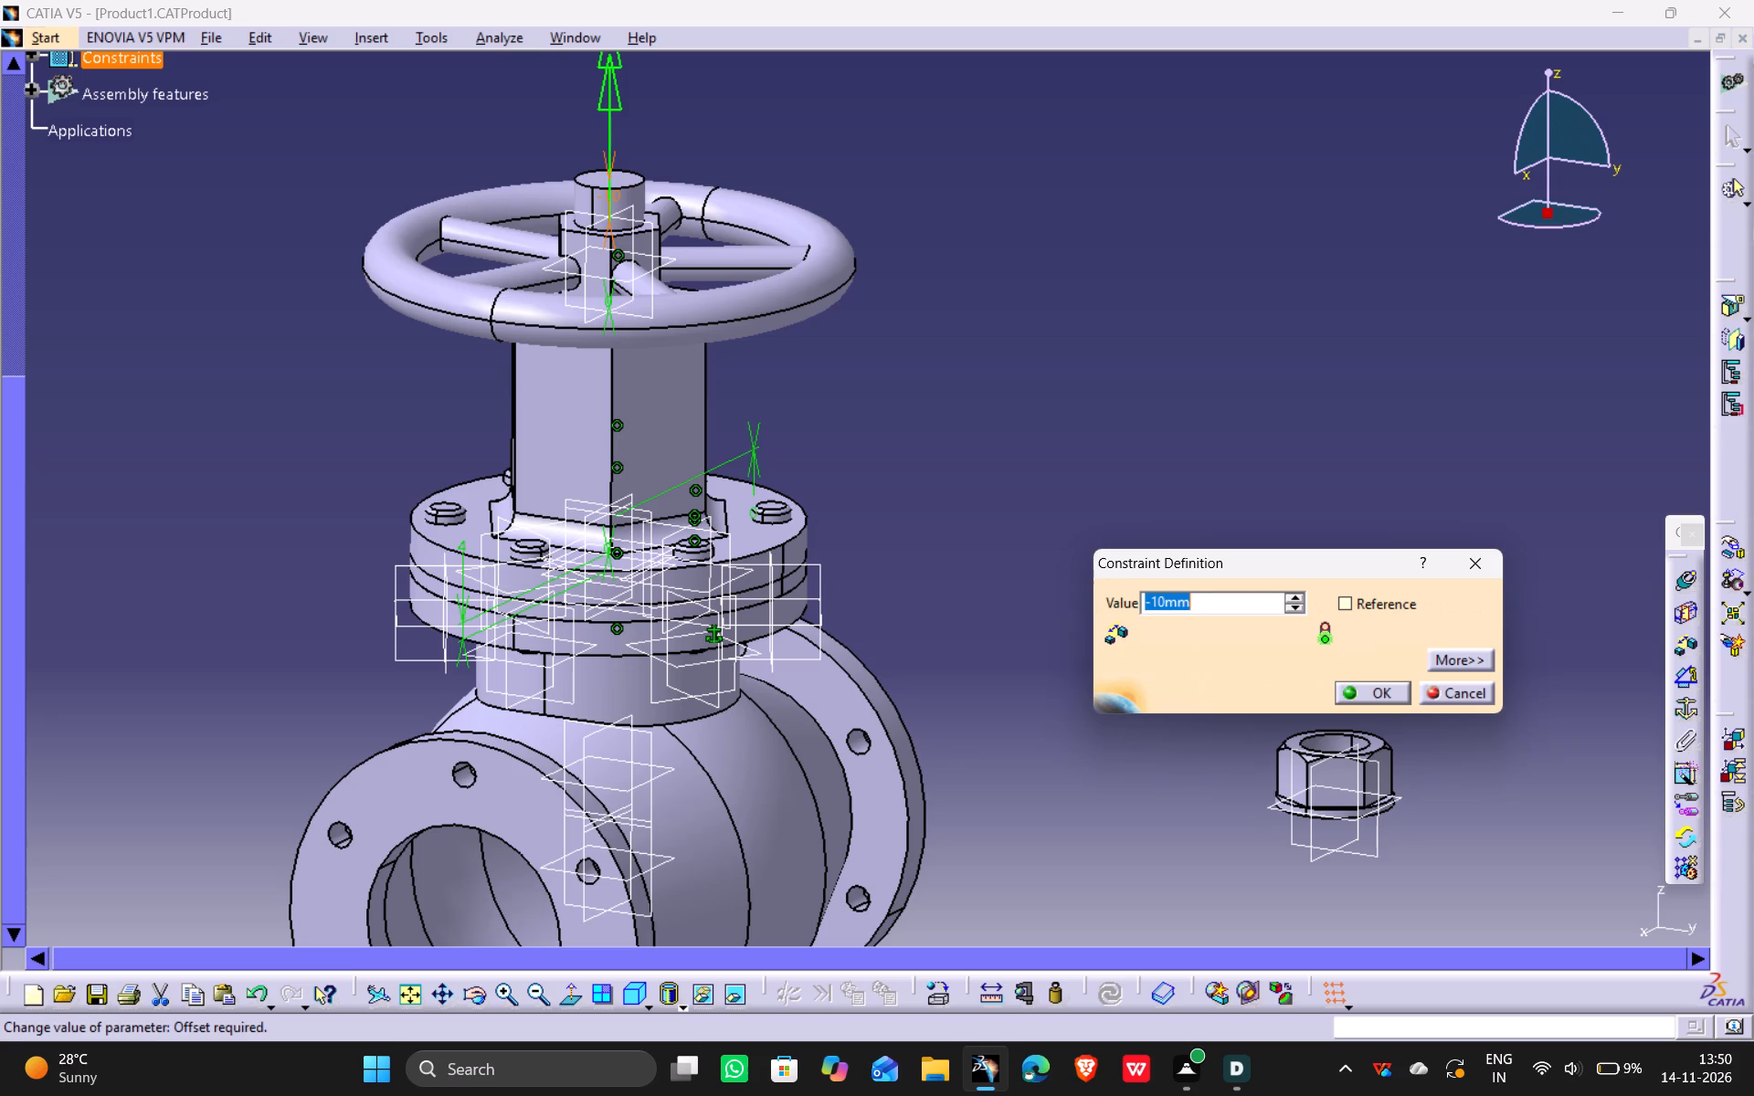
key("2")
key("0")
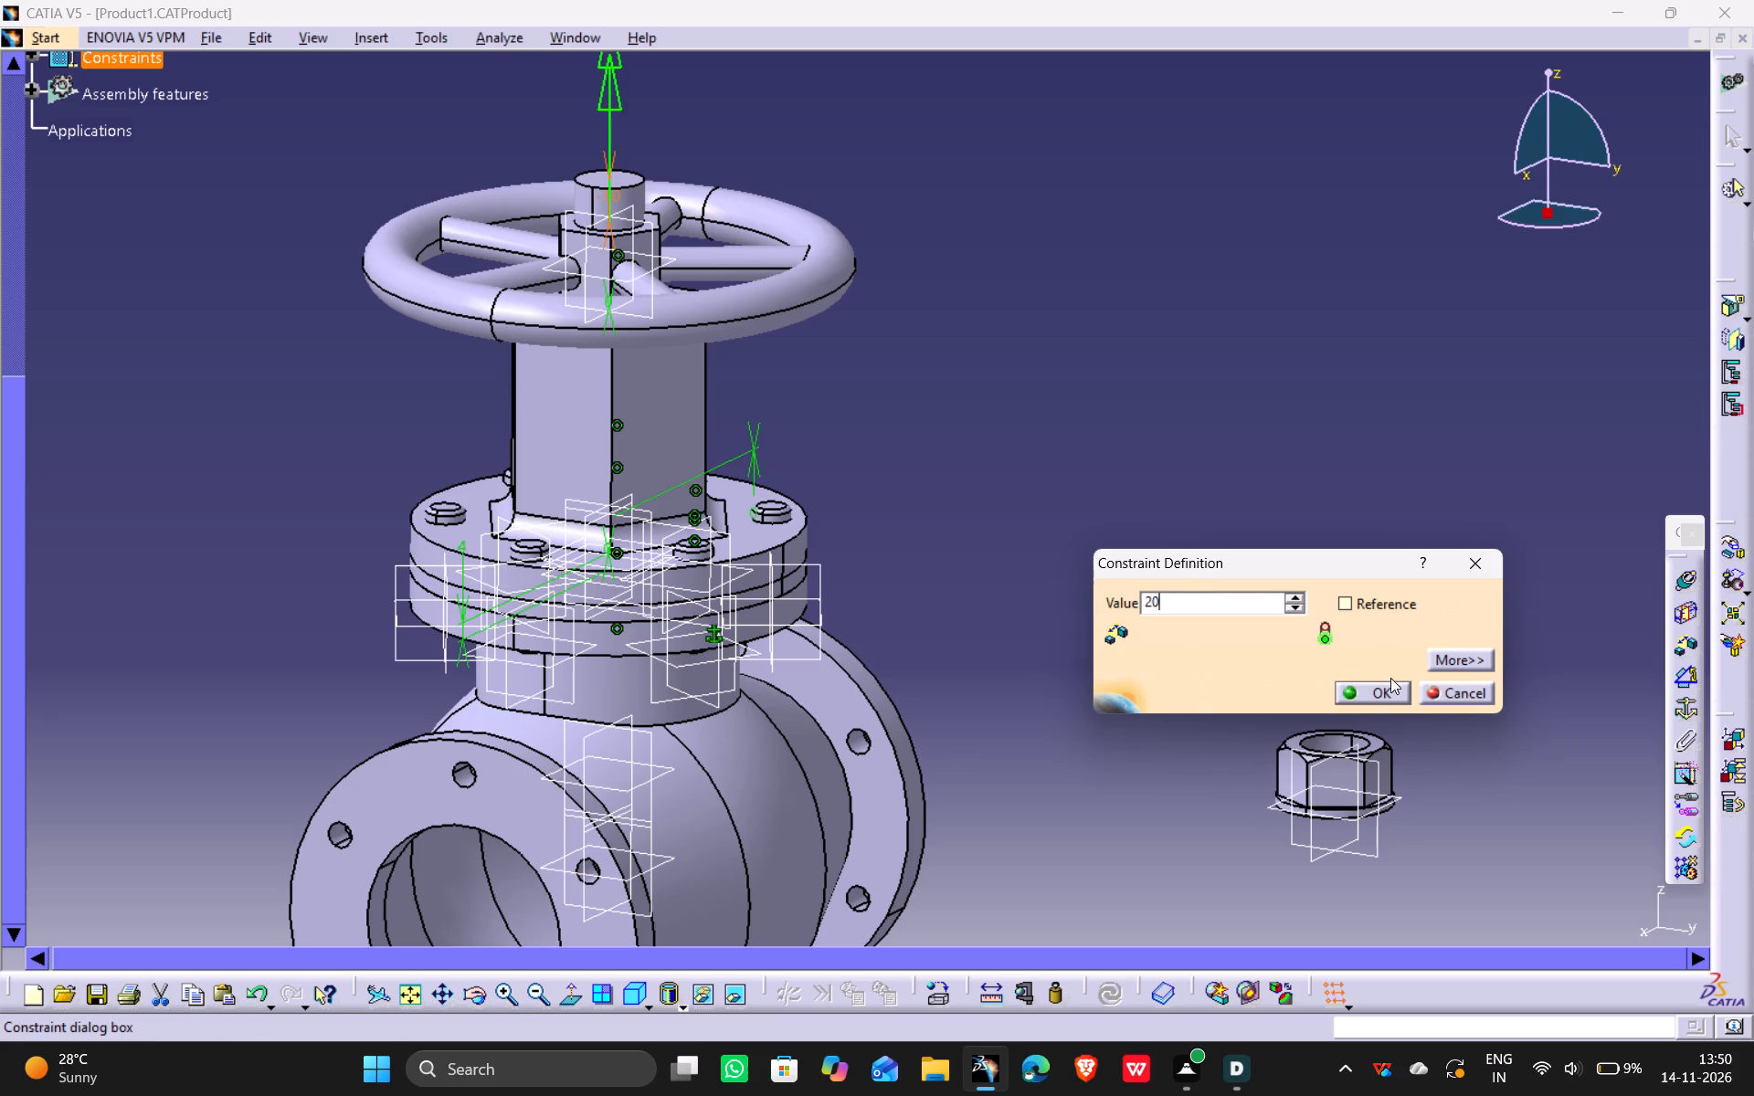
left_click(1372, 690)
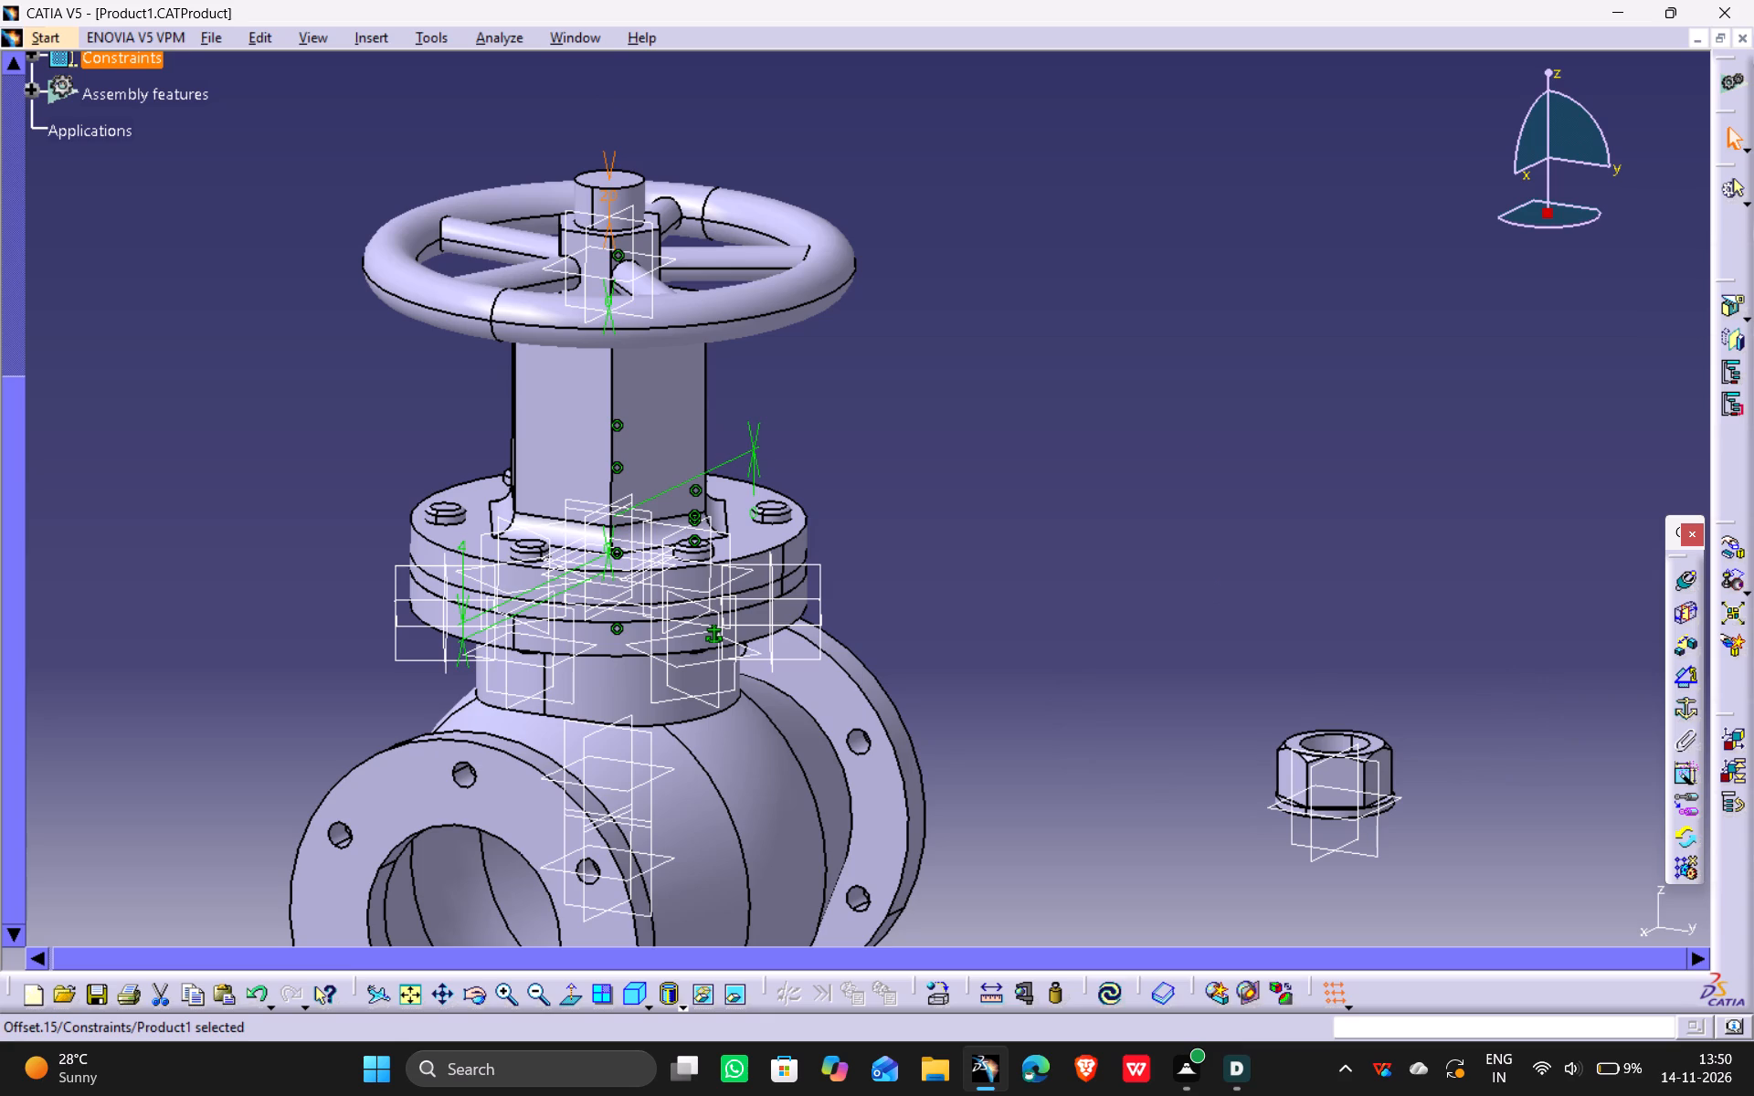
Set the spindle's offset constraint at the handwheel hub's top face to -20 mm and update the assembly.
double_click(610, 197)
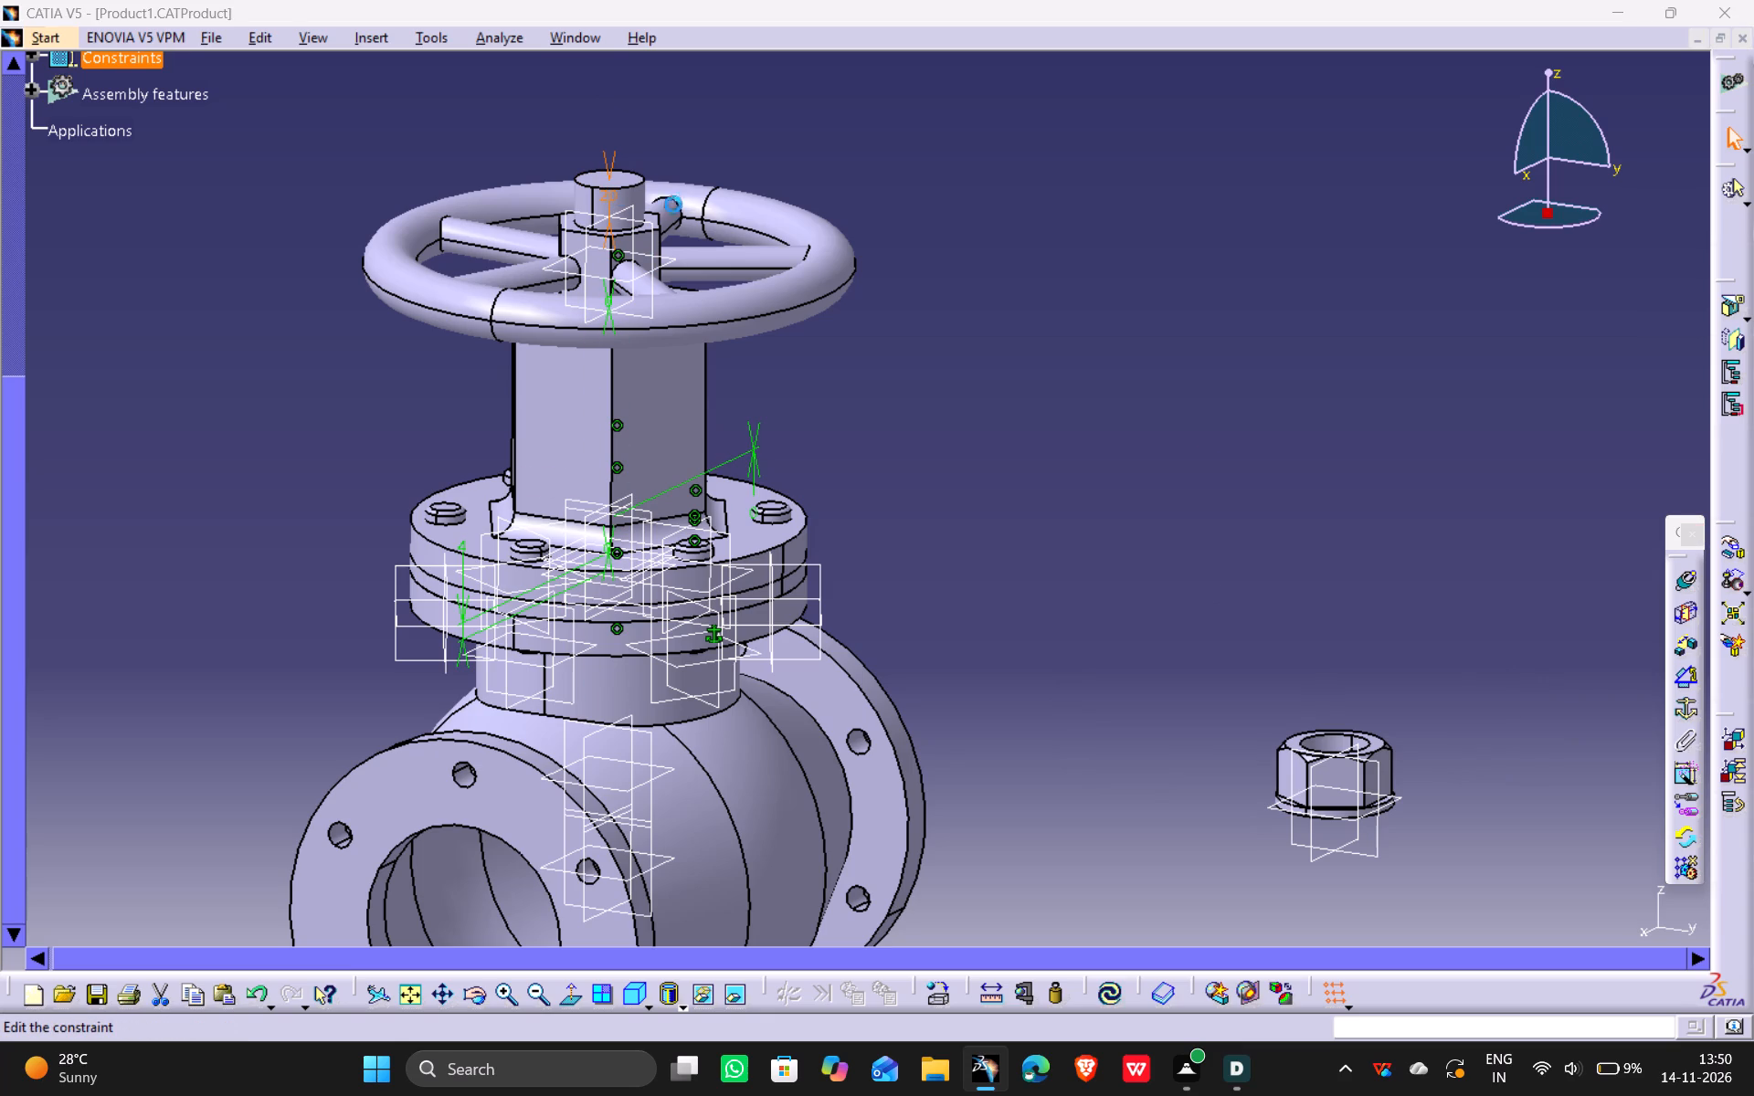
type("-20")
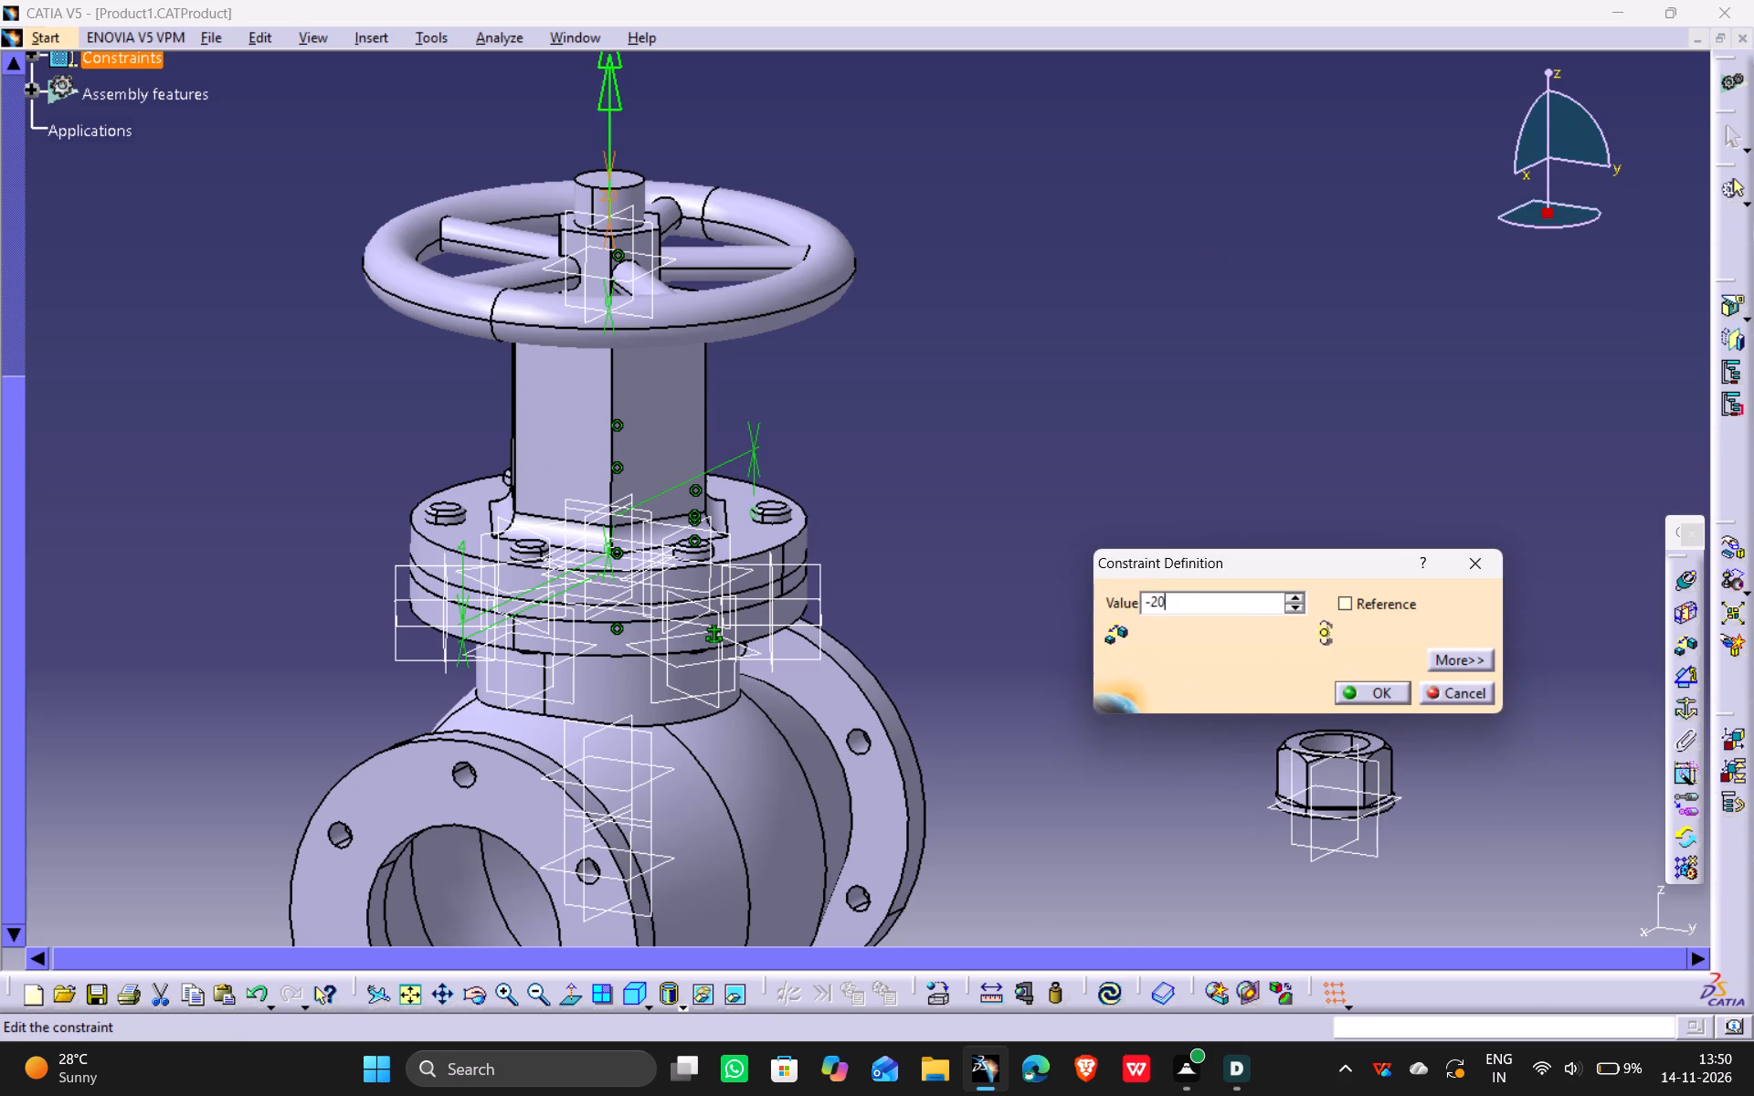
left_click(1375, 697)
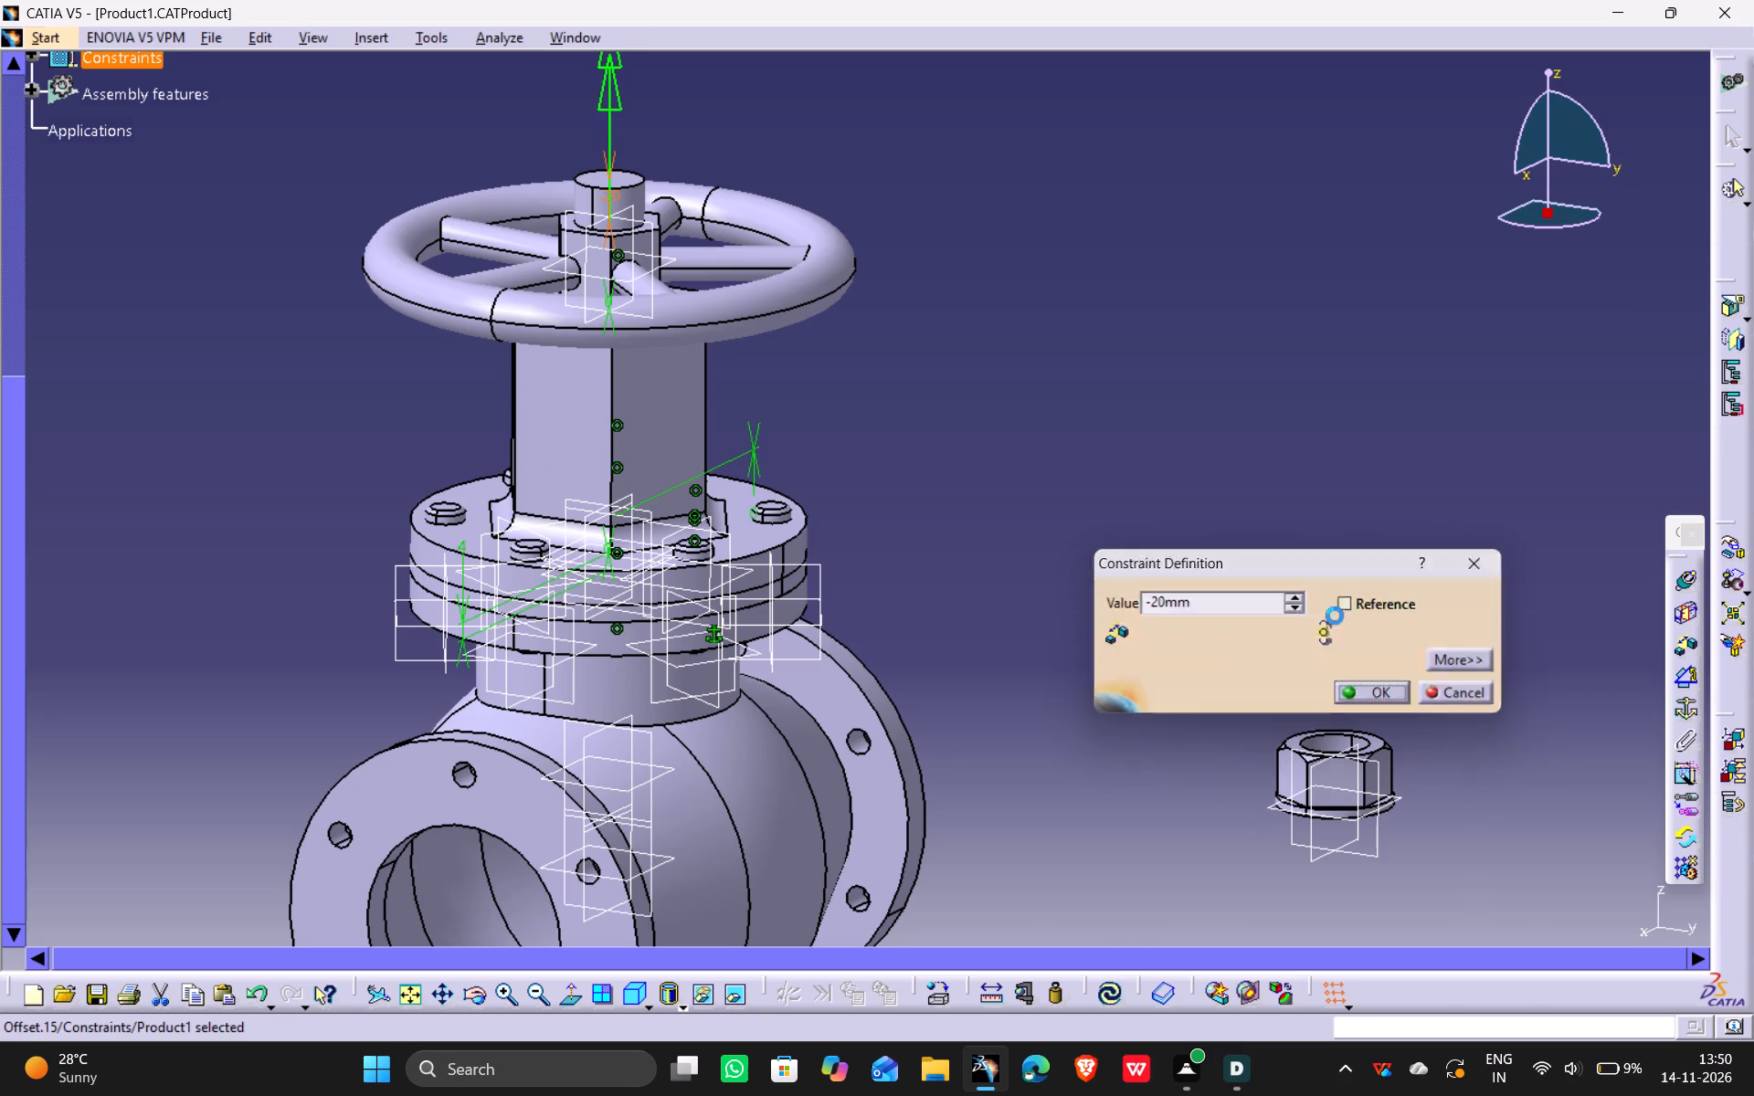
middle_click_drag(1047, 290, 1057, 349)
scroll(1057, 349, "up", 1)
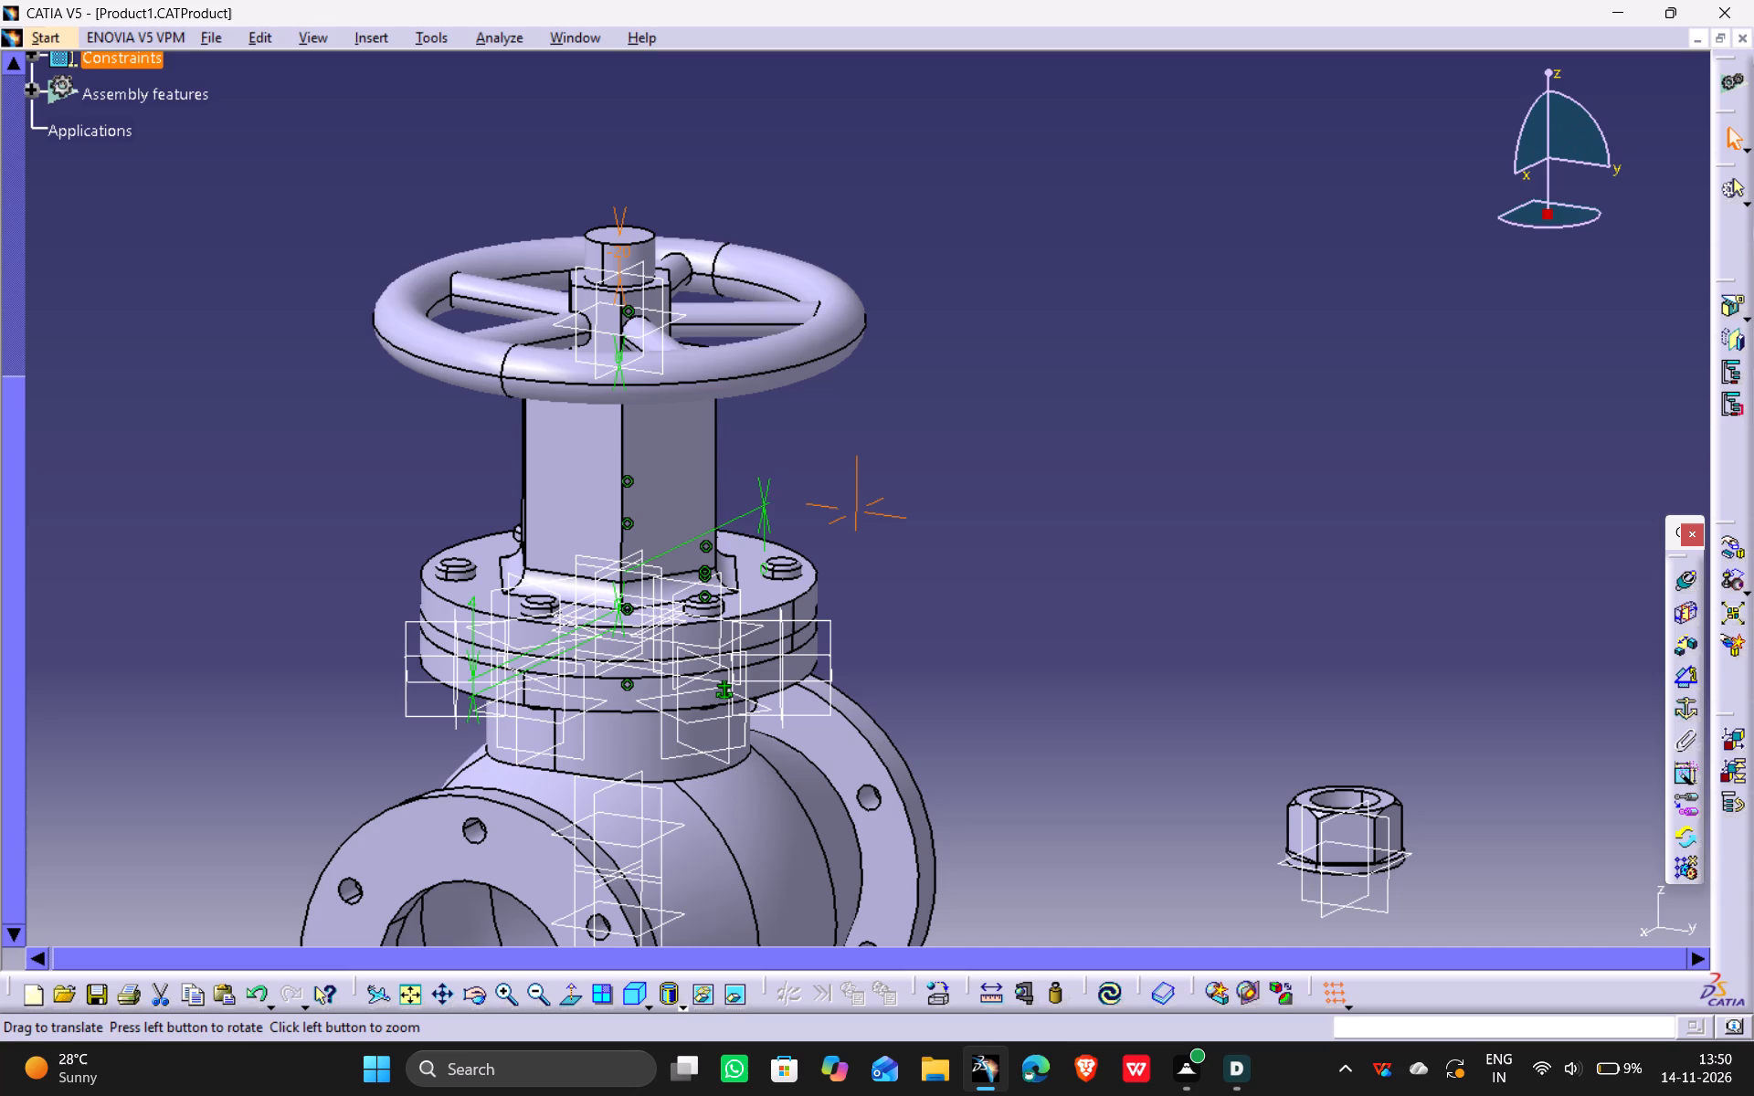
key("ctrl+u")
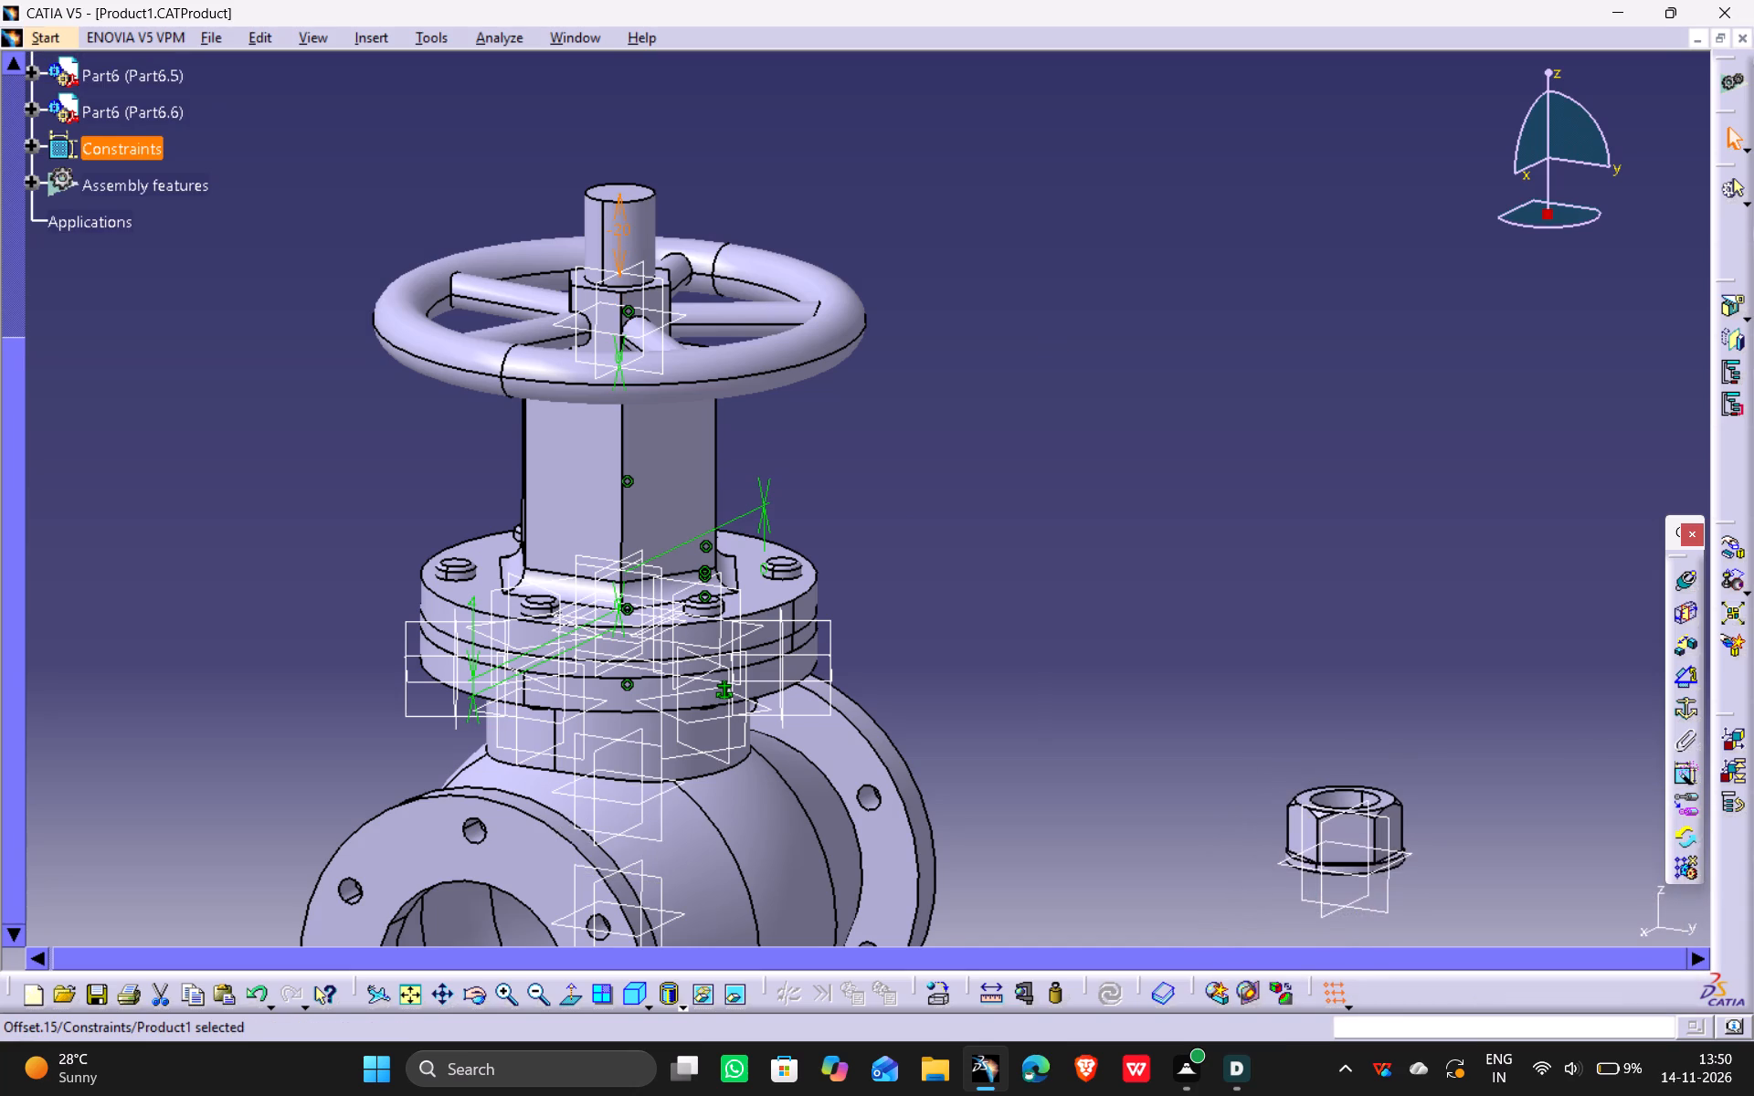
middle_click_drag(964, 261, 977, 310)
left_click(974, 463)
Add a coincidence constraint between the loose nut's axis and the spindle's axis.
middle_click_drag(1177, 674, 1101, 466)
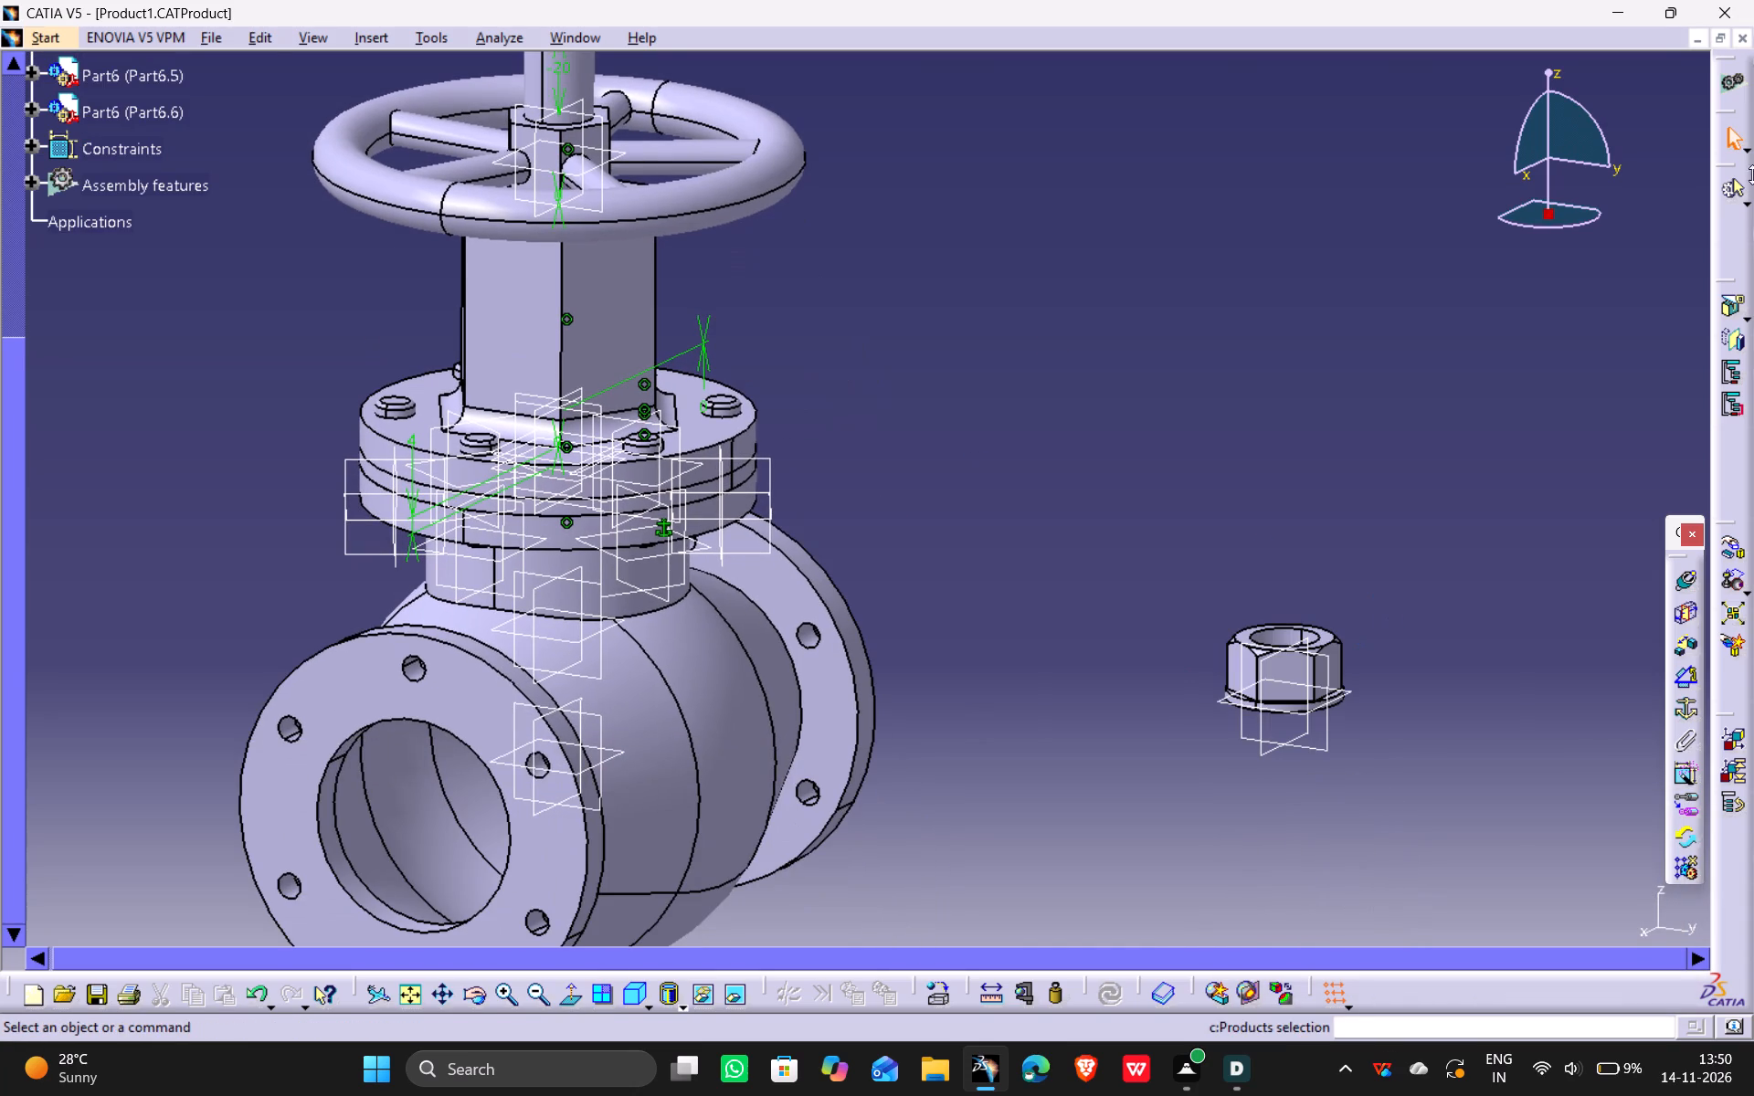
left_click_drag(1681, 585, 1672, 575)
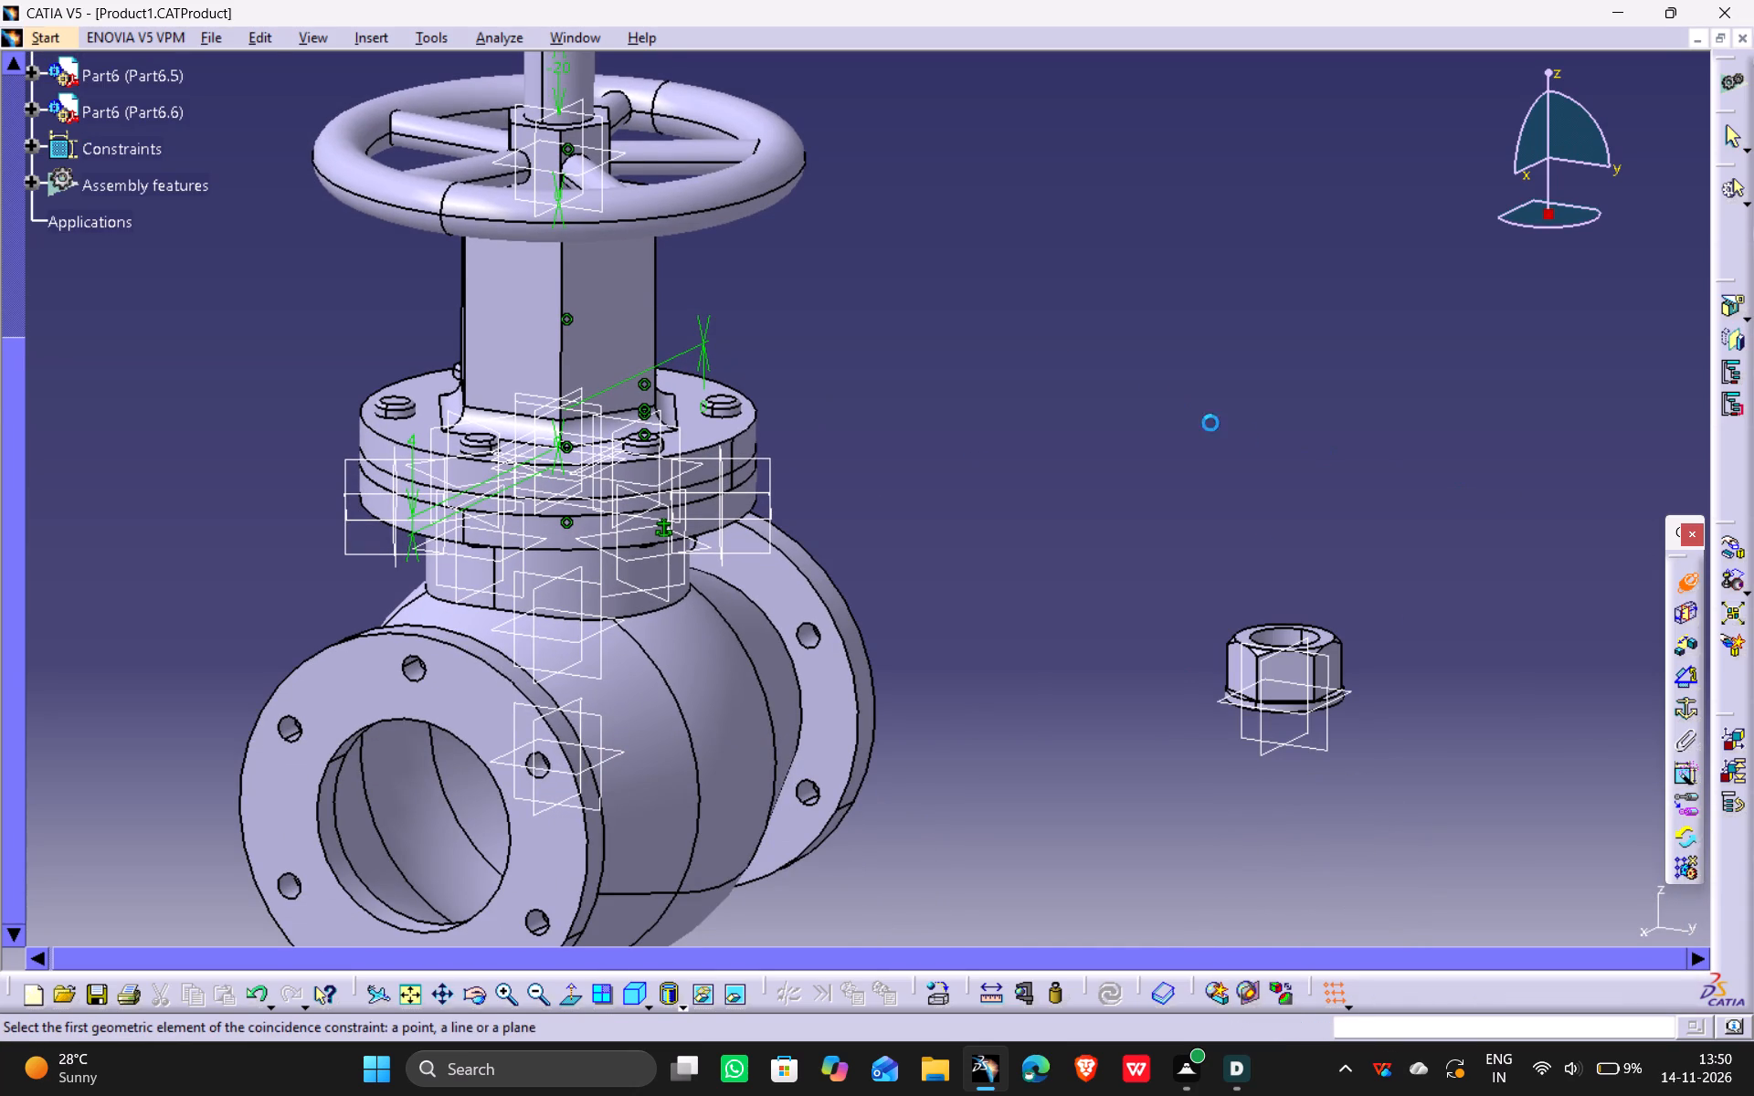
middle_click_drag(1149, 385, 1158, 461)
scroll(1149, 385, "down", 2)
left_click_drag(1149, 385, 1163, 459)
middle_click_drag(1262, 753, 1242, 550, "ctrl")
middle_click_drag(1495, 666, 1441, 627)
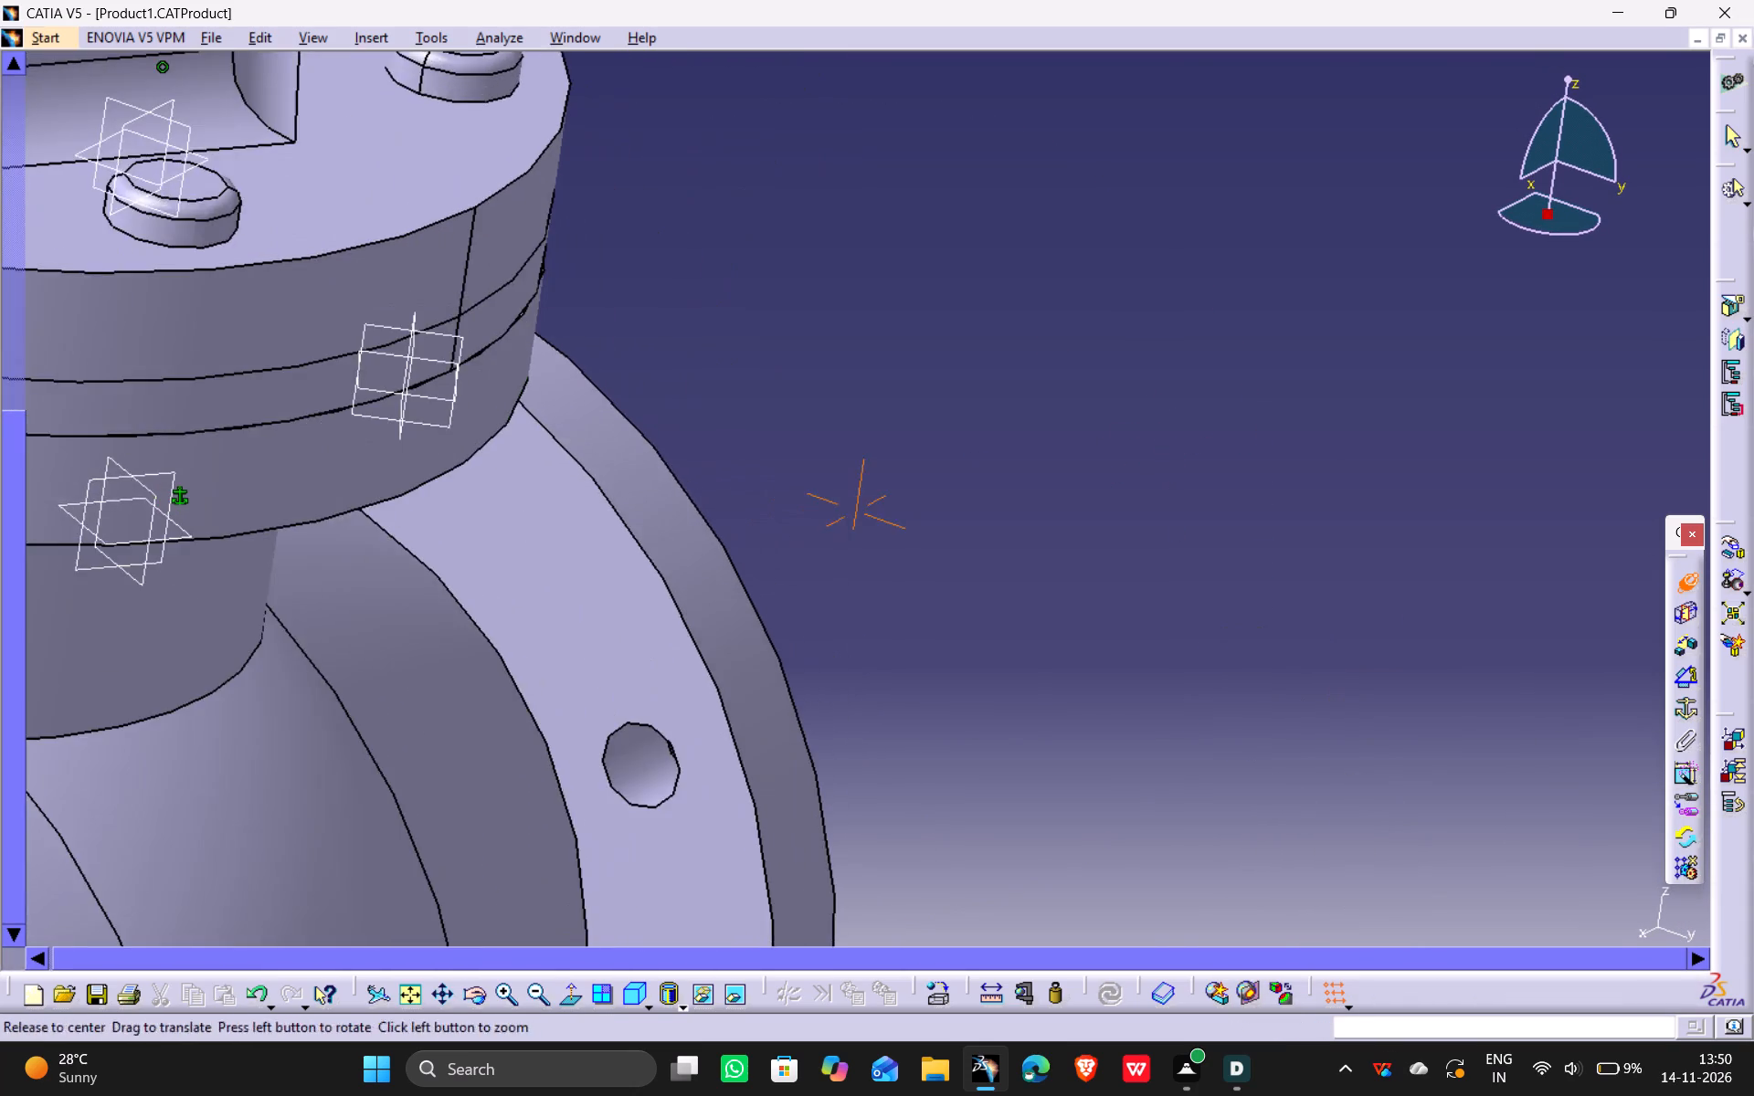
middle_click_drag(1441, 627, 885, 458)
middle_click_drag(1326, 568, 968, 471)
left_click(1263, 652)
middle_click_drag(798, 297, 801, 394, "ctrl")
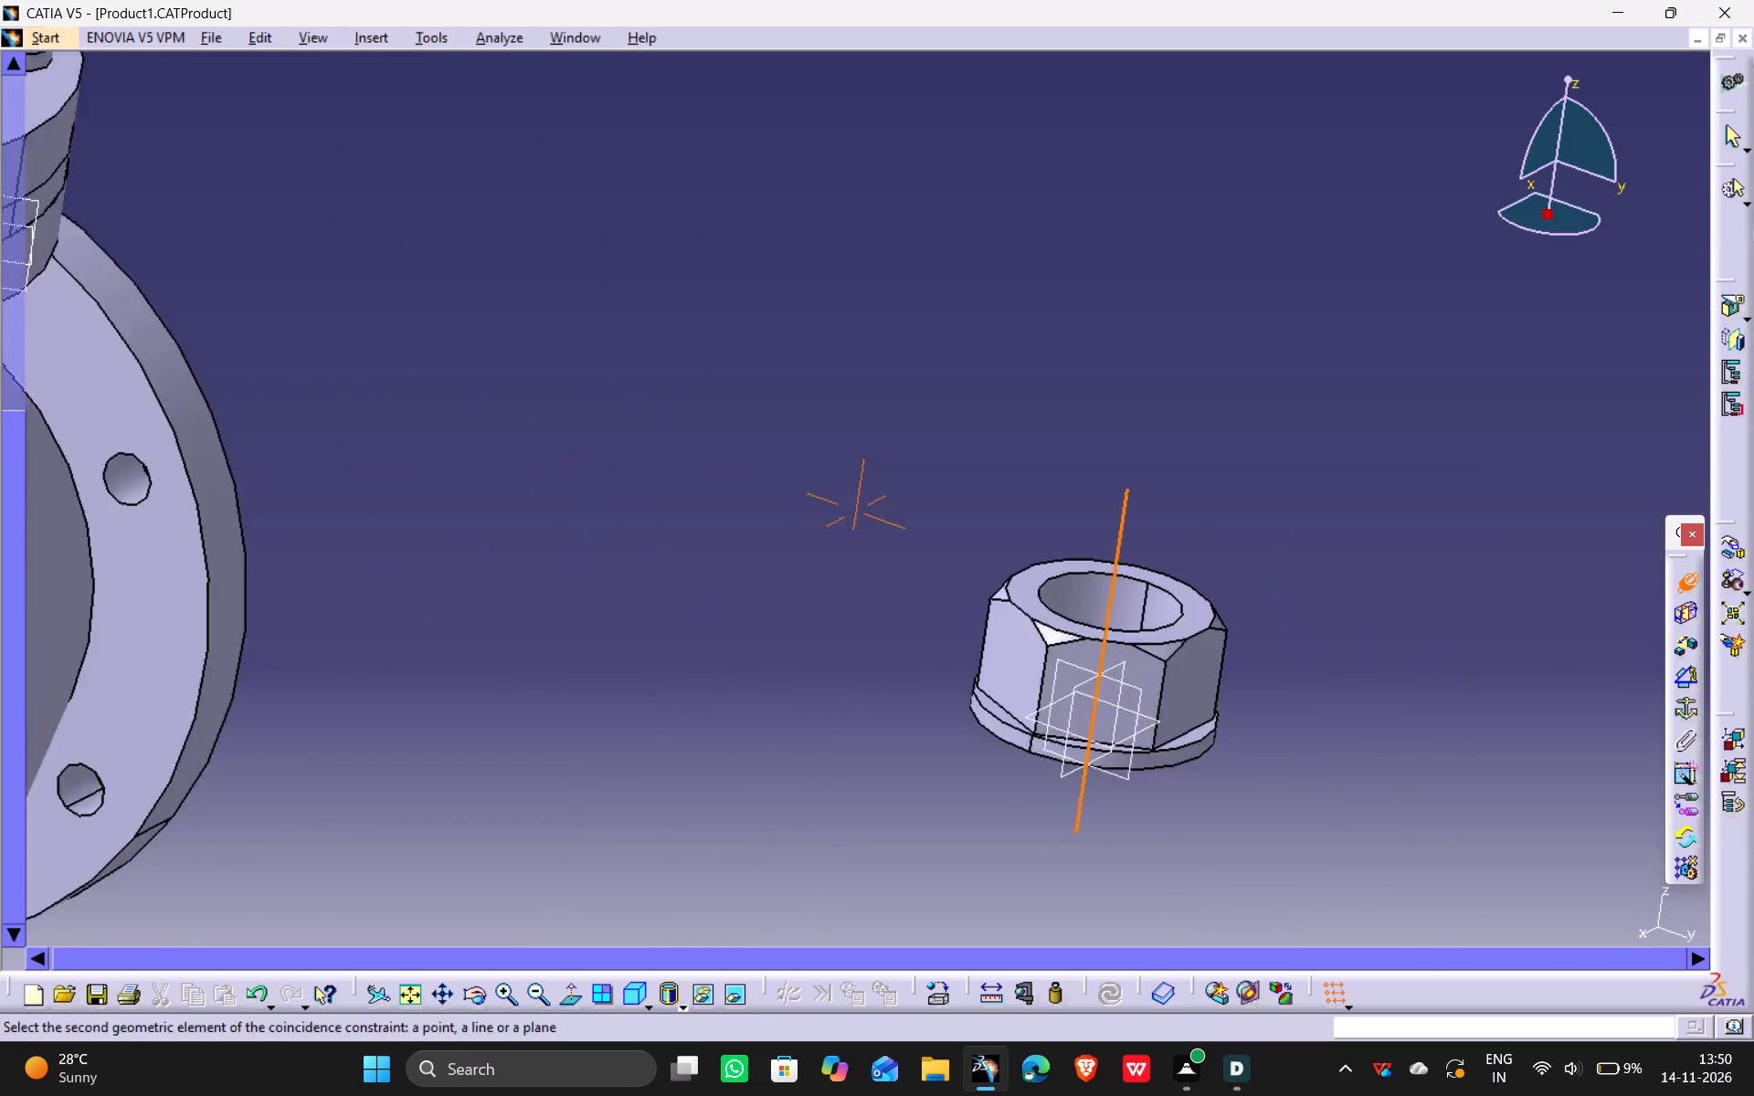
middle_click_drag(801, 394, 801, 404, "ctrl")
middle_click_drag(603, 362, 798, 650)
middle_click_drag(589, 387, 935, 679)
middle_click_drag(723, 397, 992, 660)
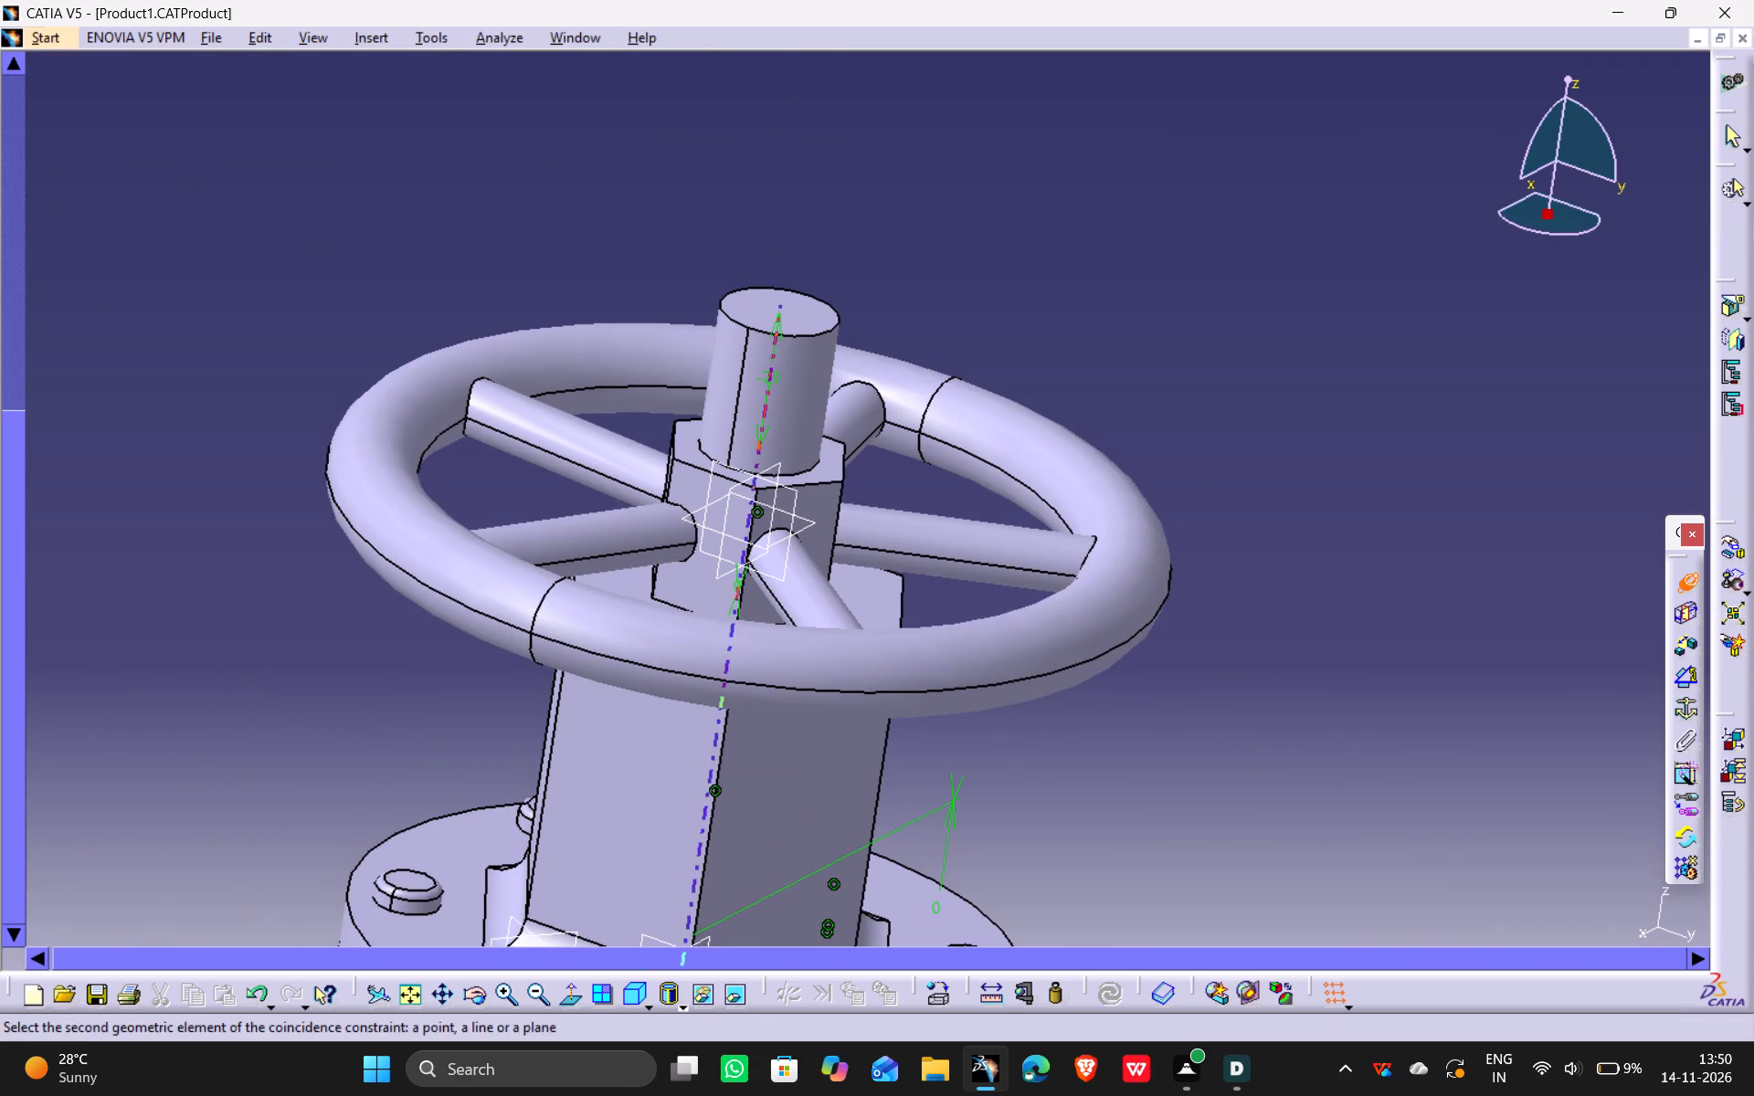
left_click(793, 359)
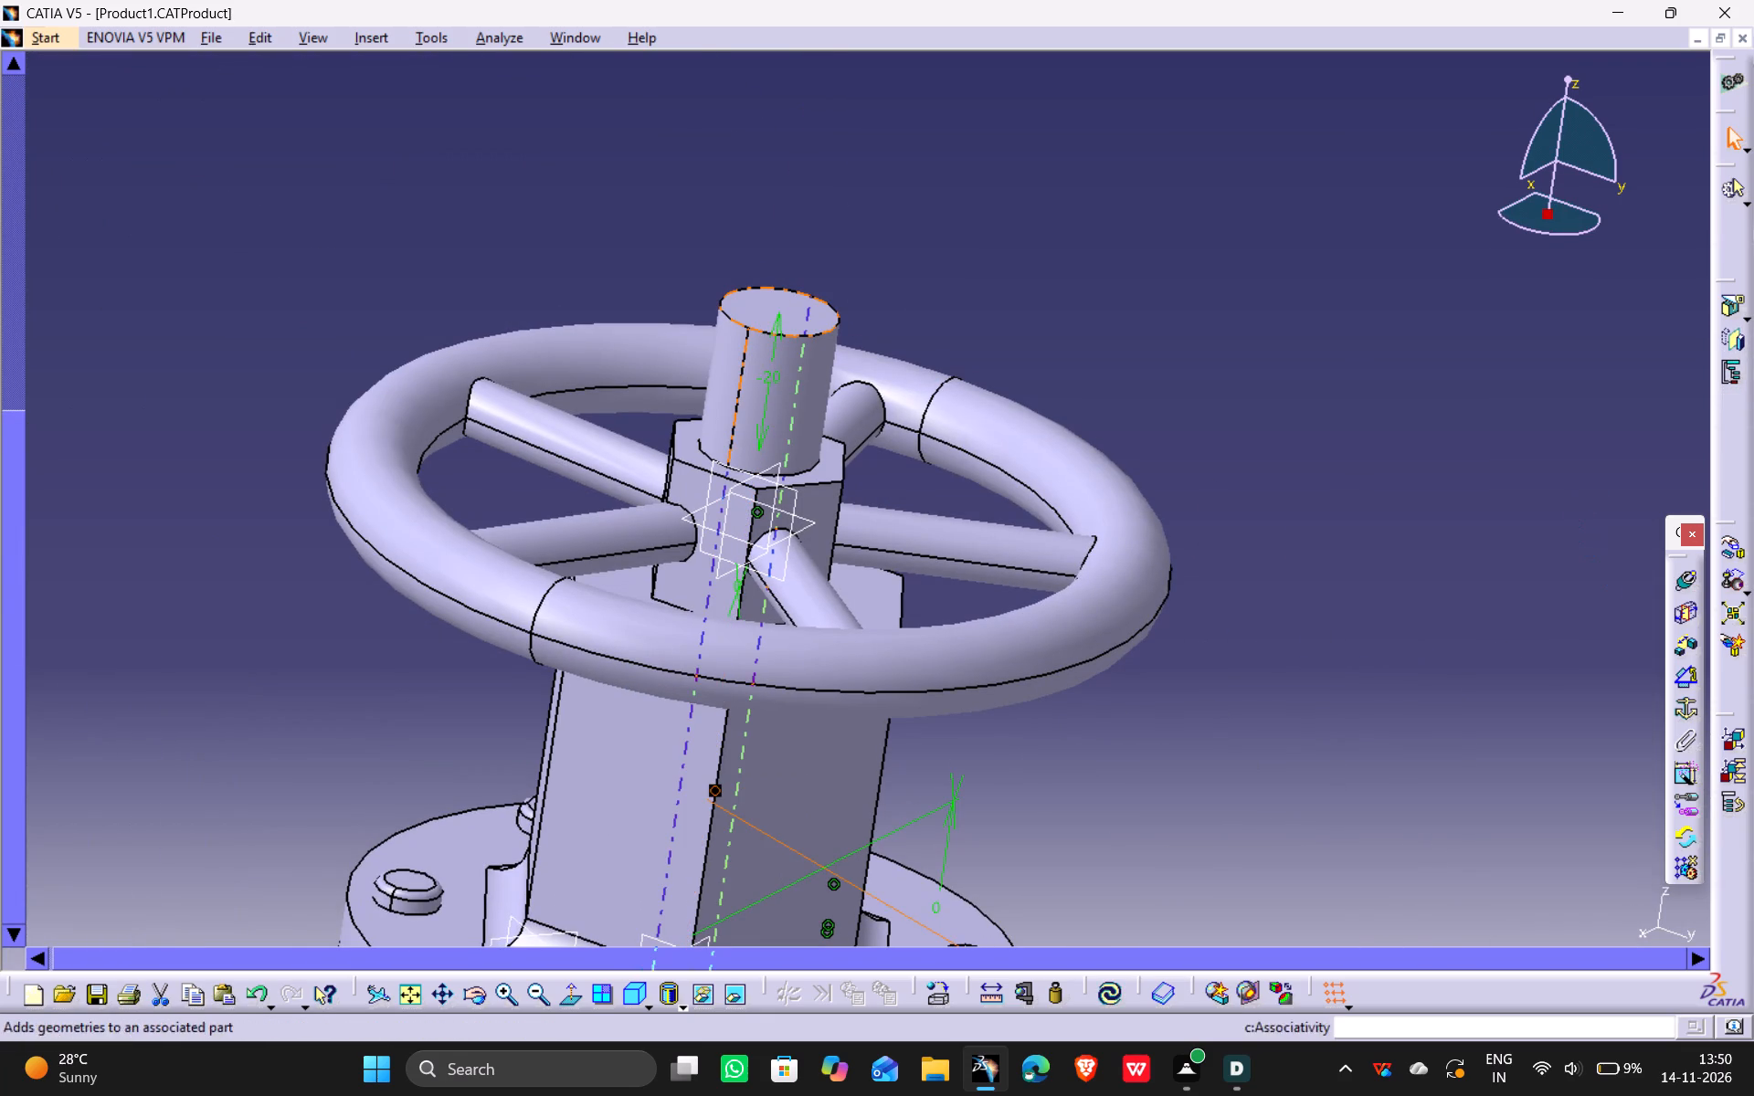
Add a 0 mm offset constraint between the handwheel hub's top face and the nut's flanged bottom face, and update the assembly.
left_click(1684, 646)
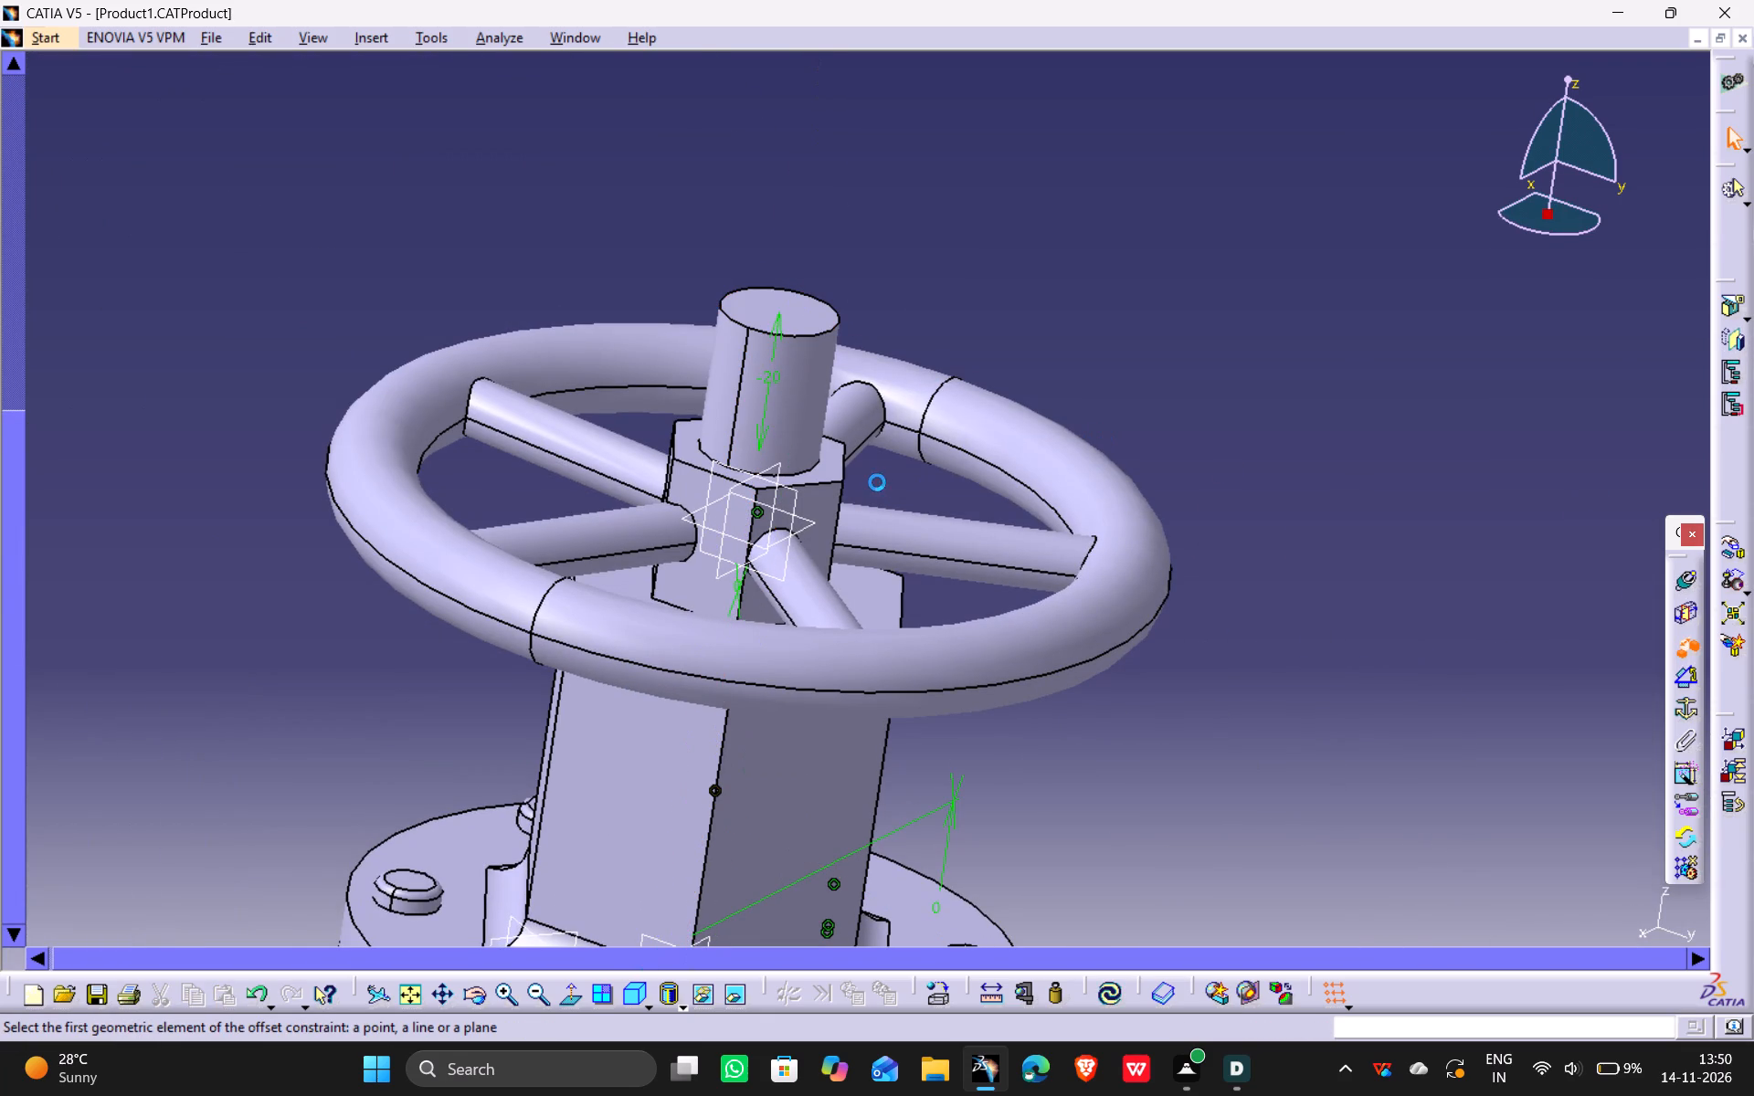
left_click(826, 465)
middle_click_drag(1022, 402, 1035, 494, "ctrl")
middle_click_drag(1201, 717, 843, 311)
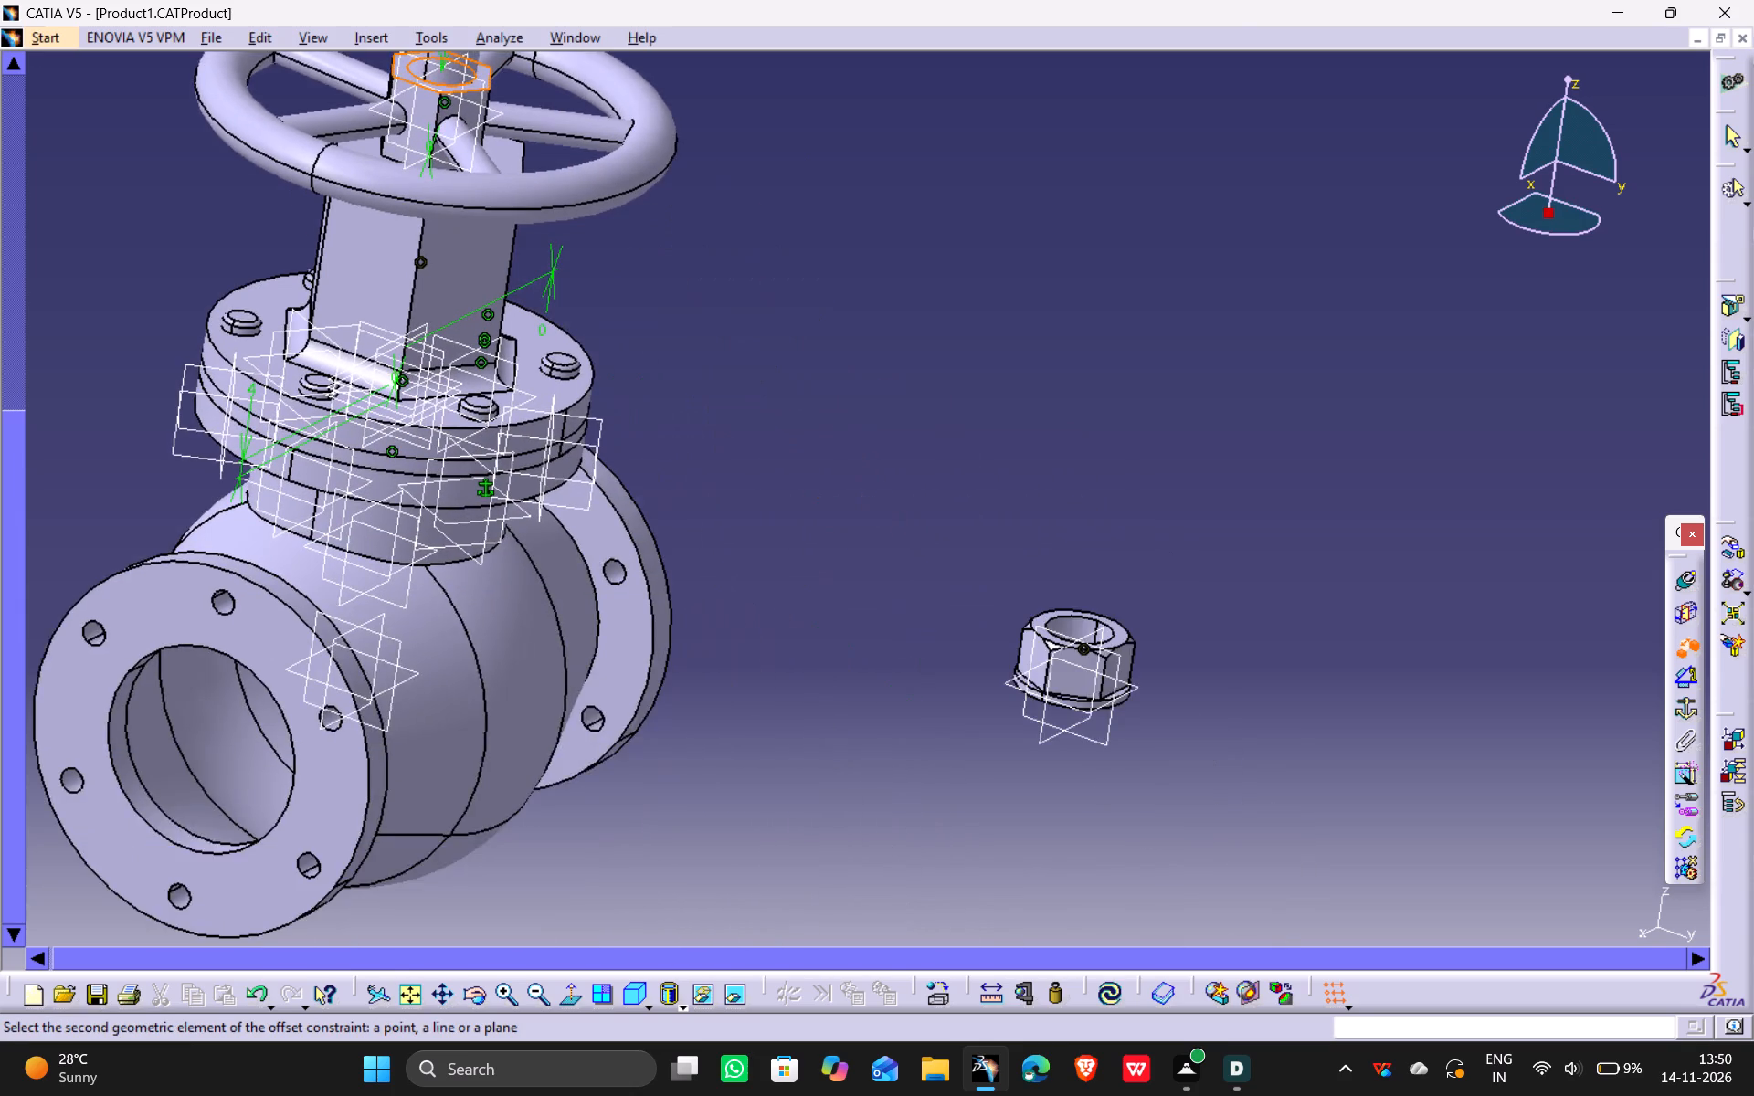
middle_click_drag(1123, 554, 1021, 493)
scroll(1020, 492, "up", 1)
middle_click_drag(905, 732, 984, 456)
left_click_drag(904, 732, 984, 456)
scroll(904, 732, "down", 1)
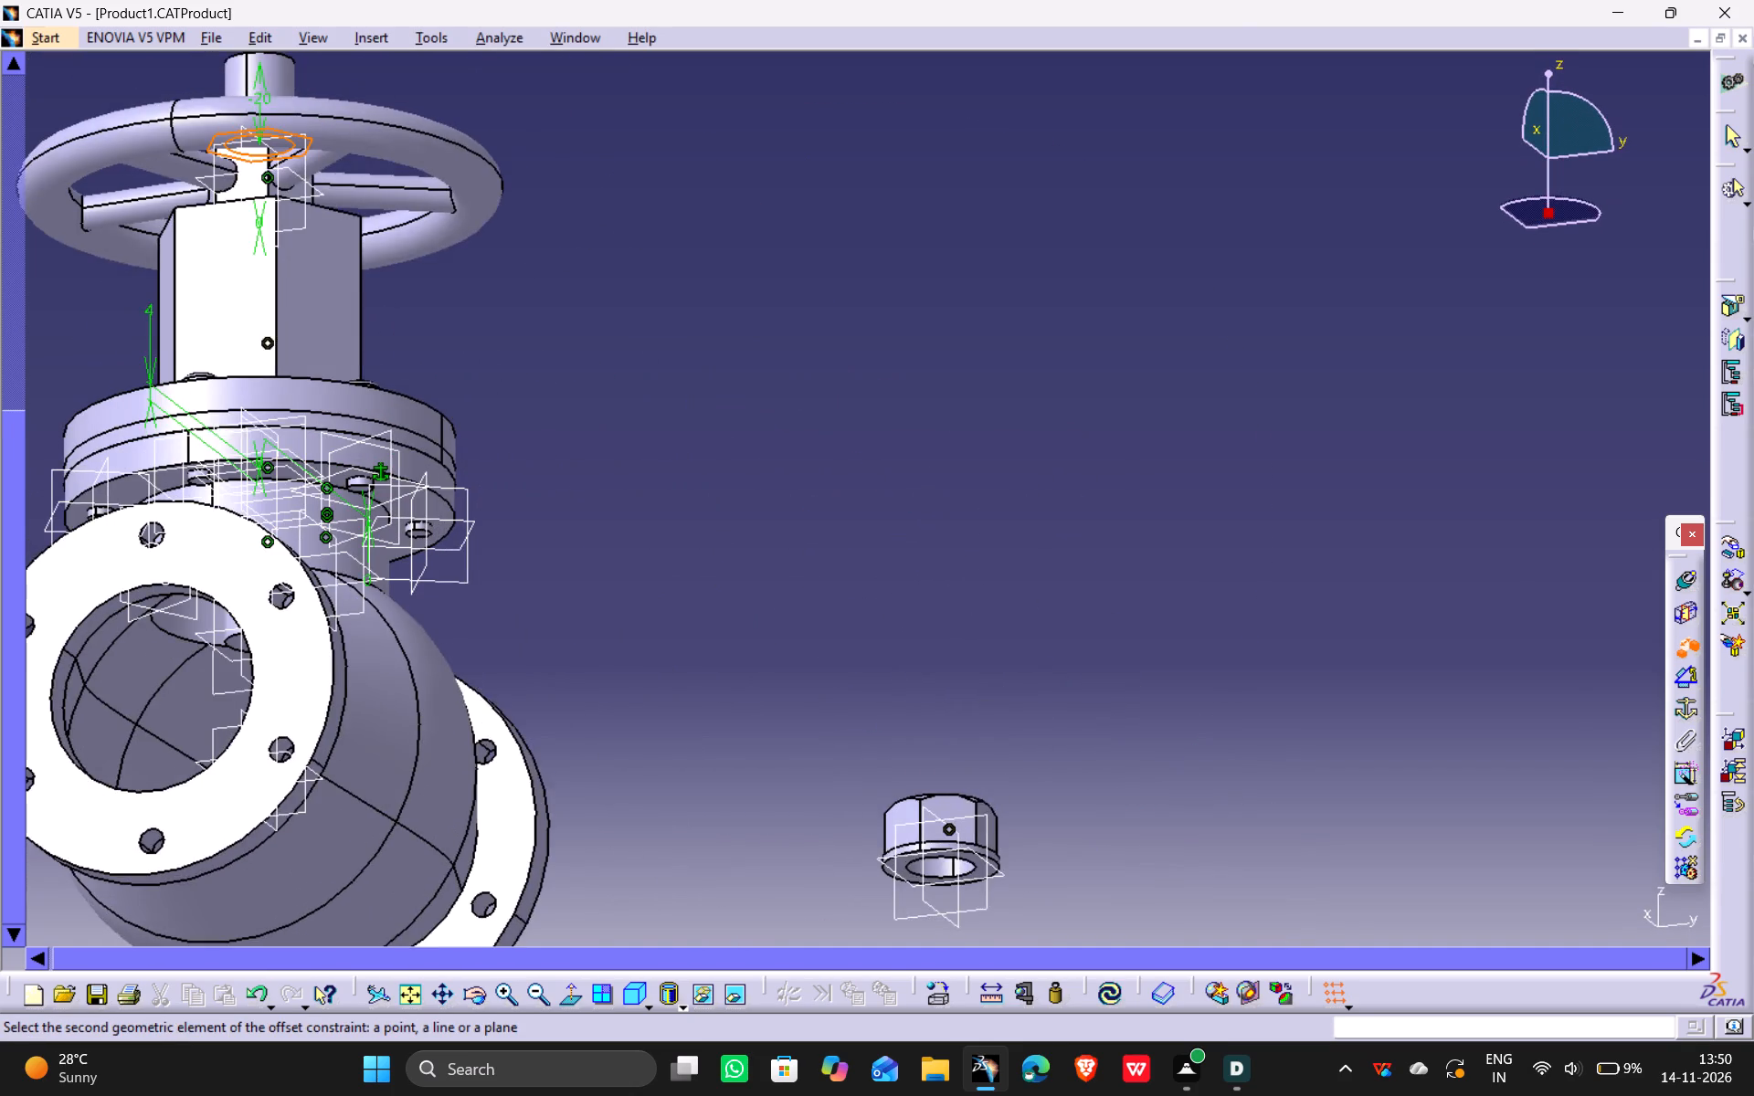
middle_click_drag(891, 679, 856, 427)
middle_click_drag(851, 779, 861, 502, "ctrl")
middle_click_drag(860, 661, 938, 147)
scroll(906, 284, "up", 2)
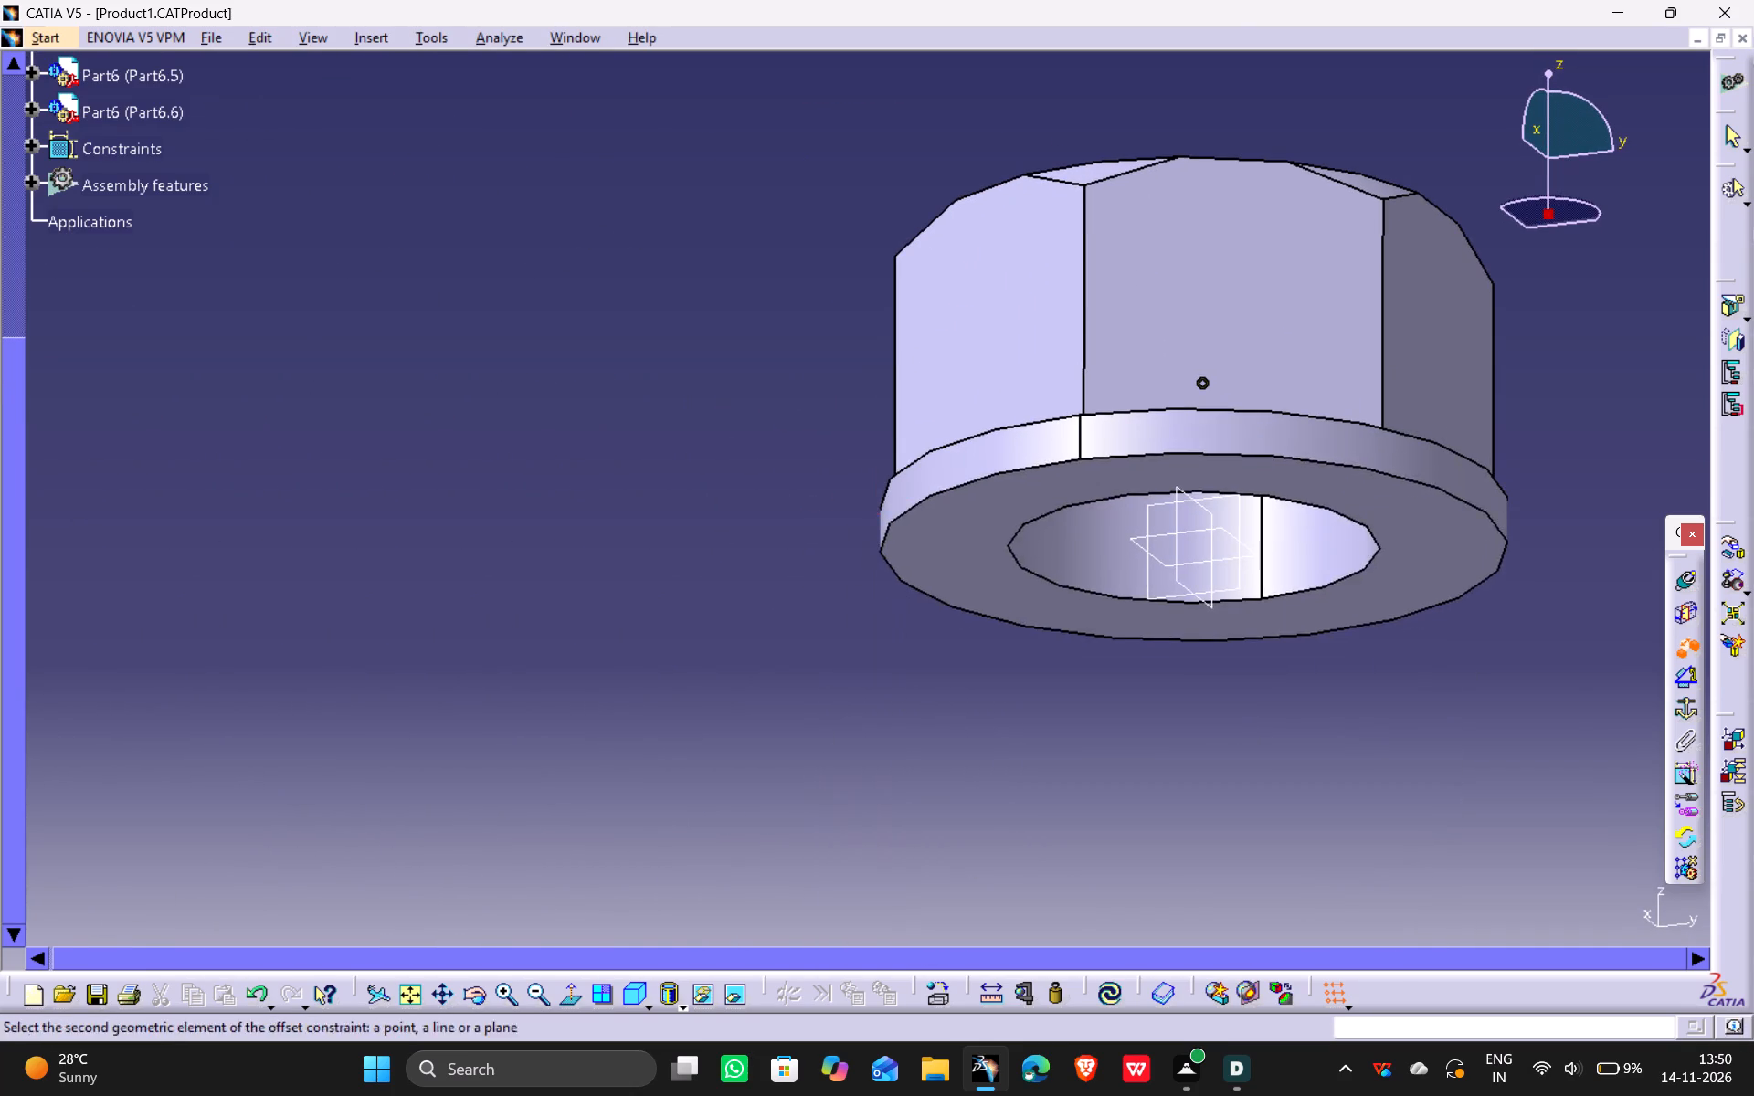
left_click(959, 526)
middle_click_drag(727, 231, 741, 455, "ctrl")
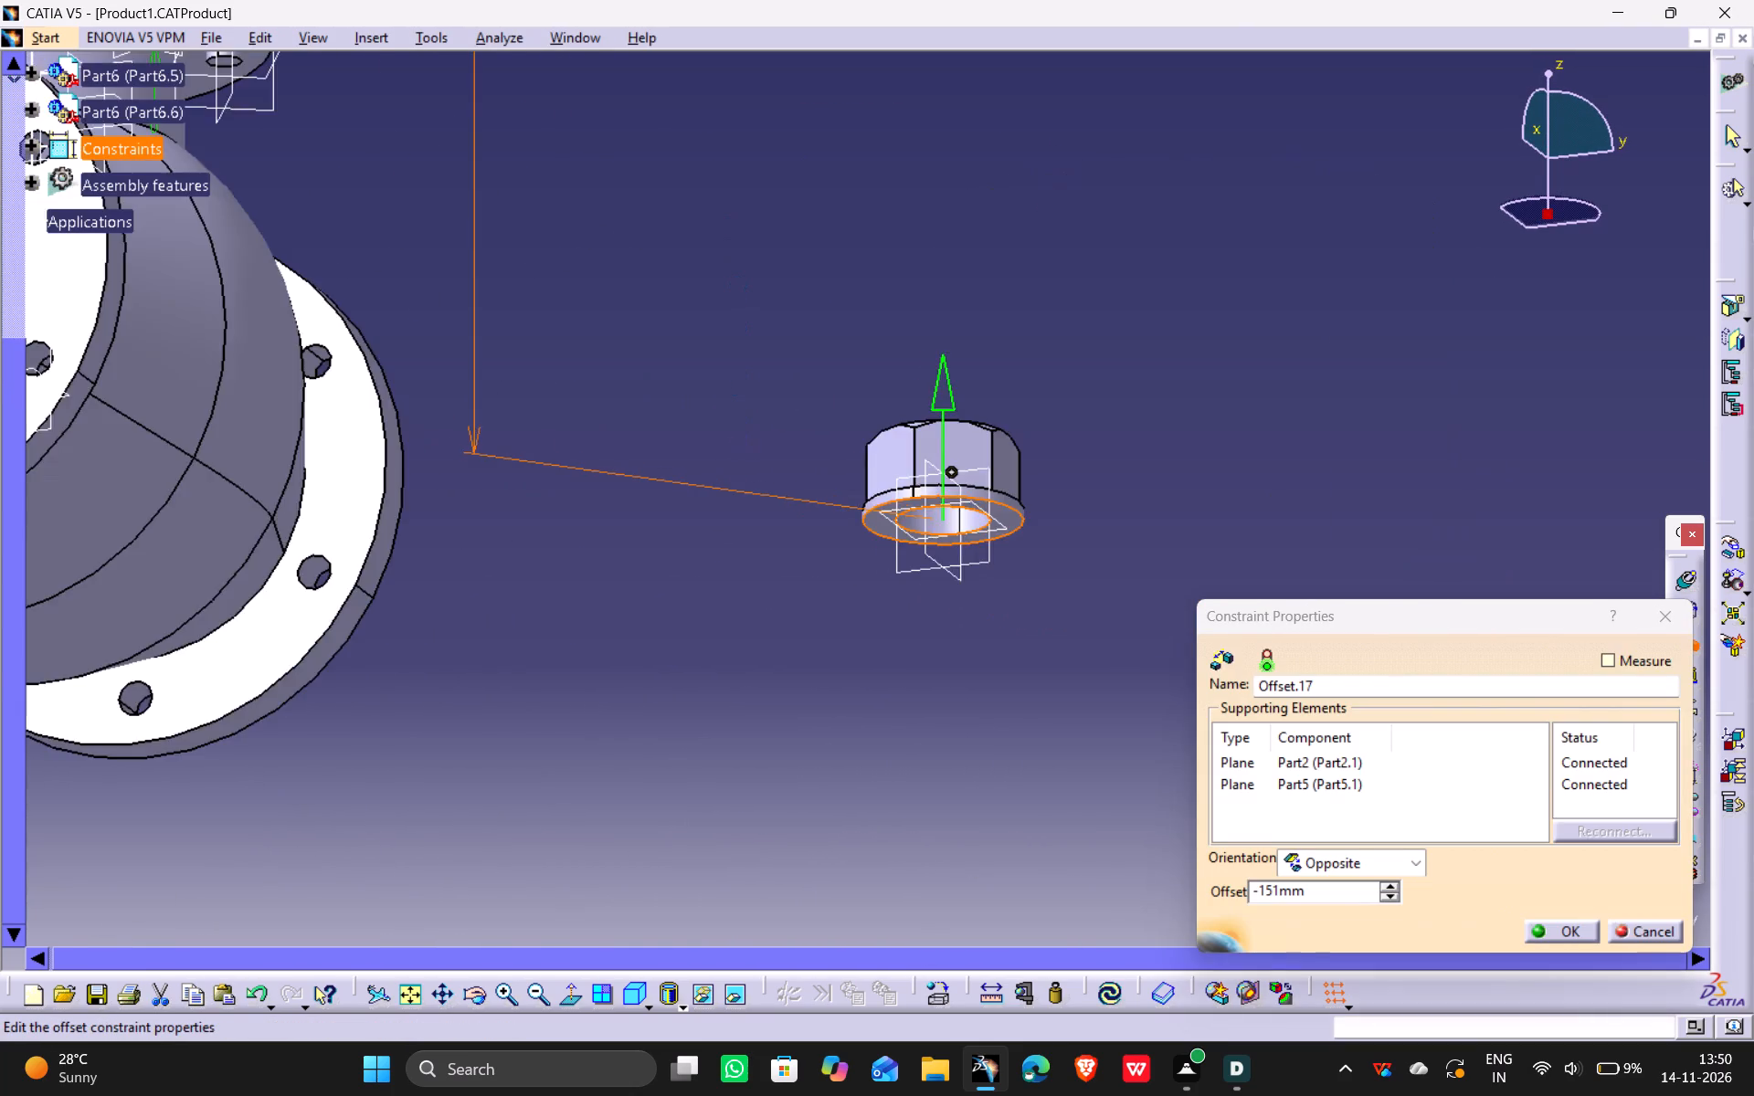
middle_click_drag(766, 280, 758, 466, "ctrl")
middle_click_drag(740, 219, 794, 443)
scroll(741, 219, "down", 2)
left_click_drag(743, 224, 792, 441)
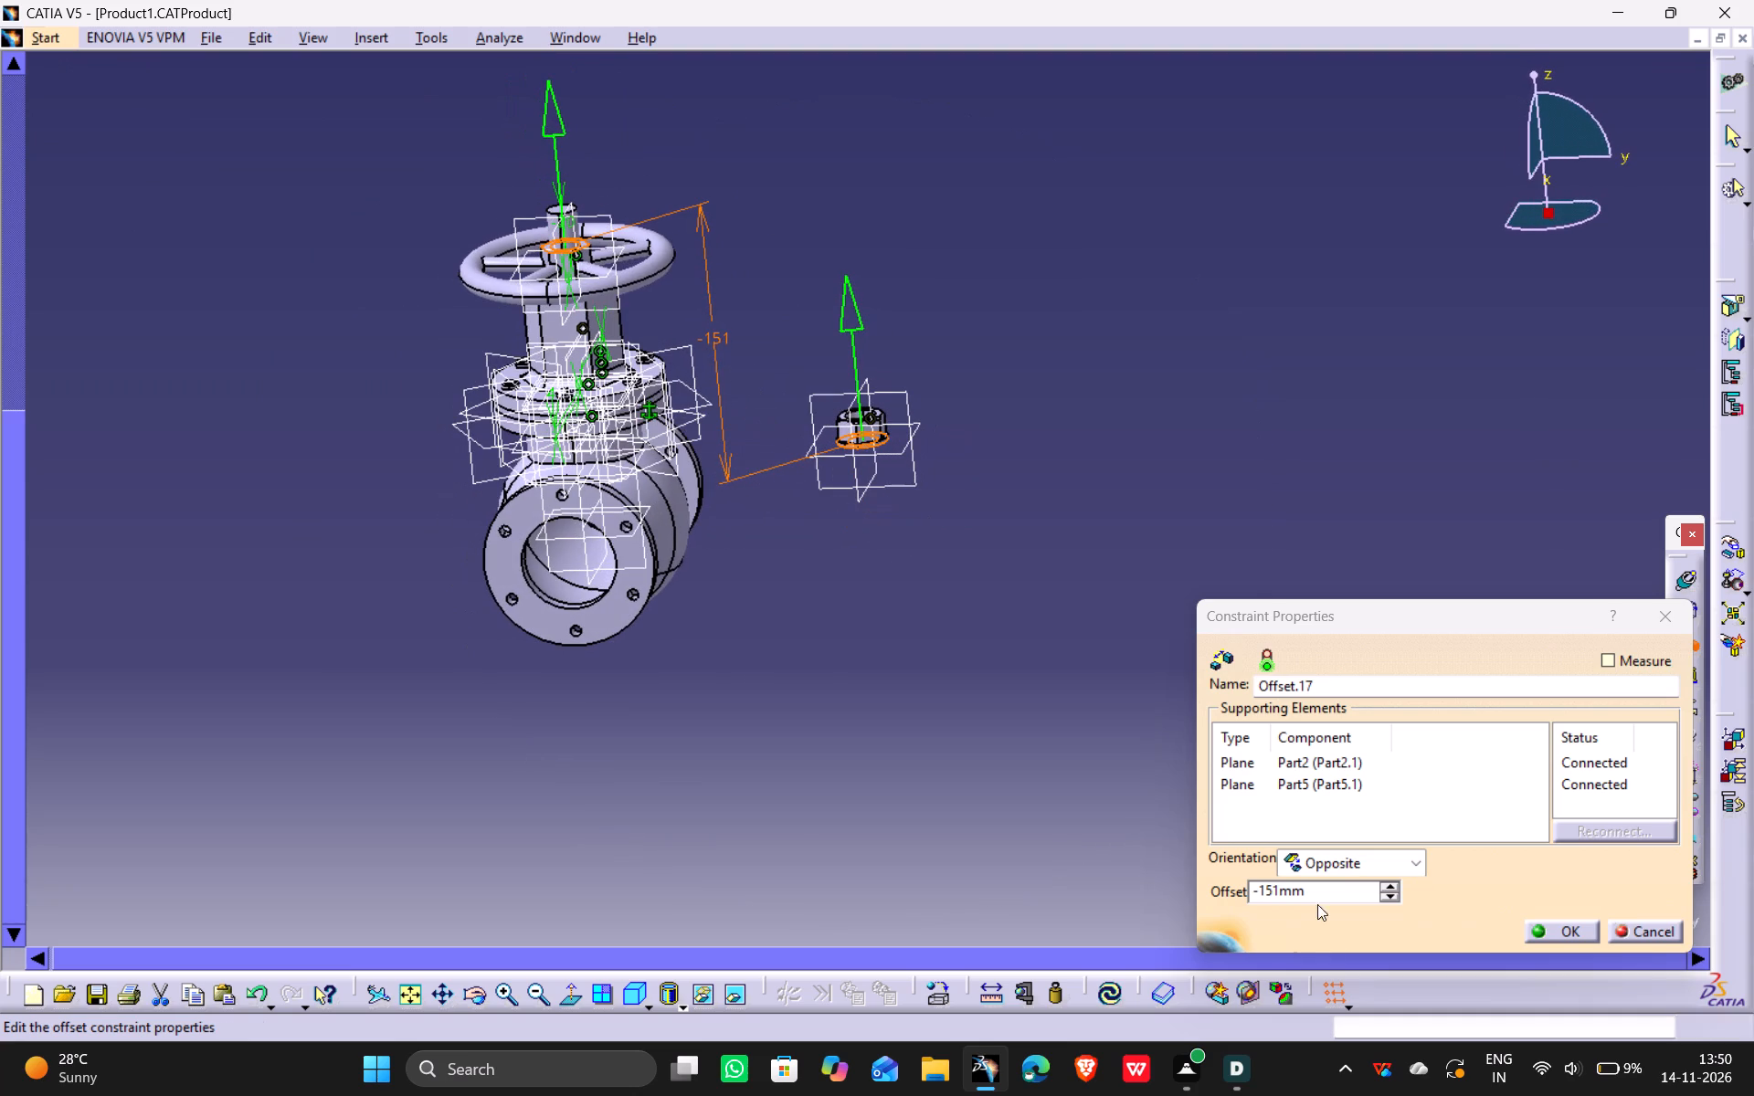
left_click_drag(1311, 894, 1183, 893)
key("0")
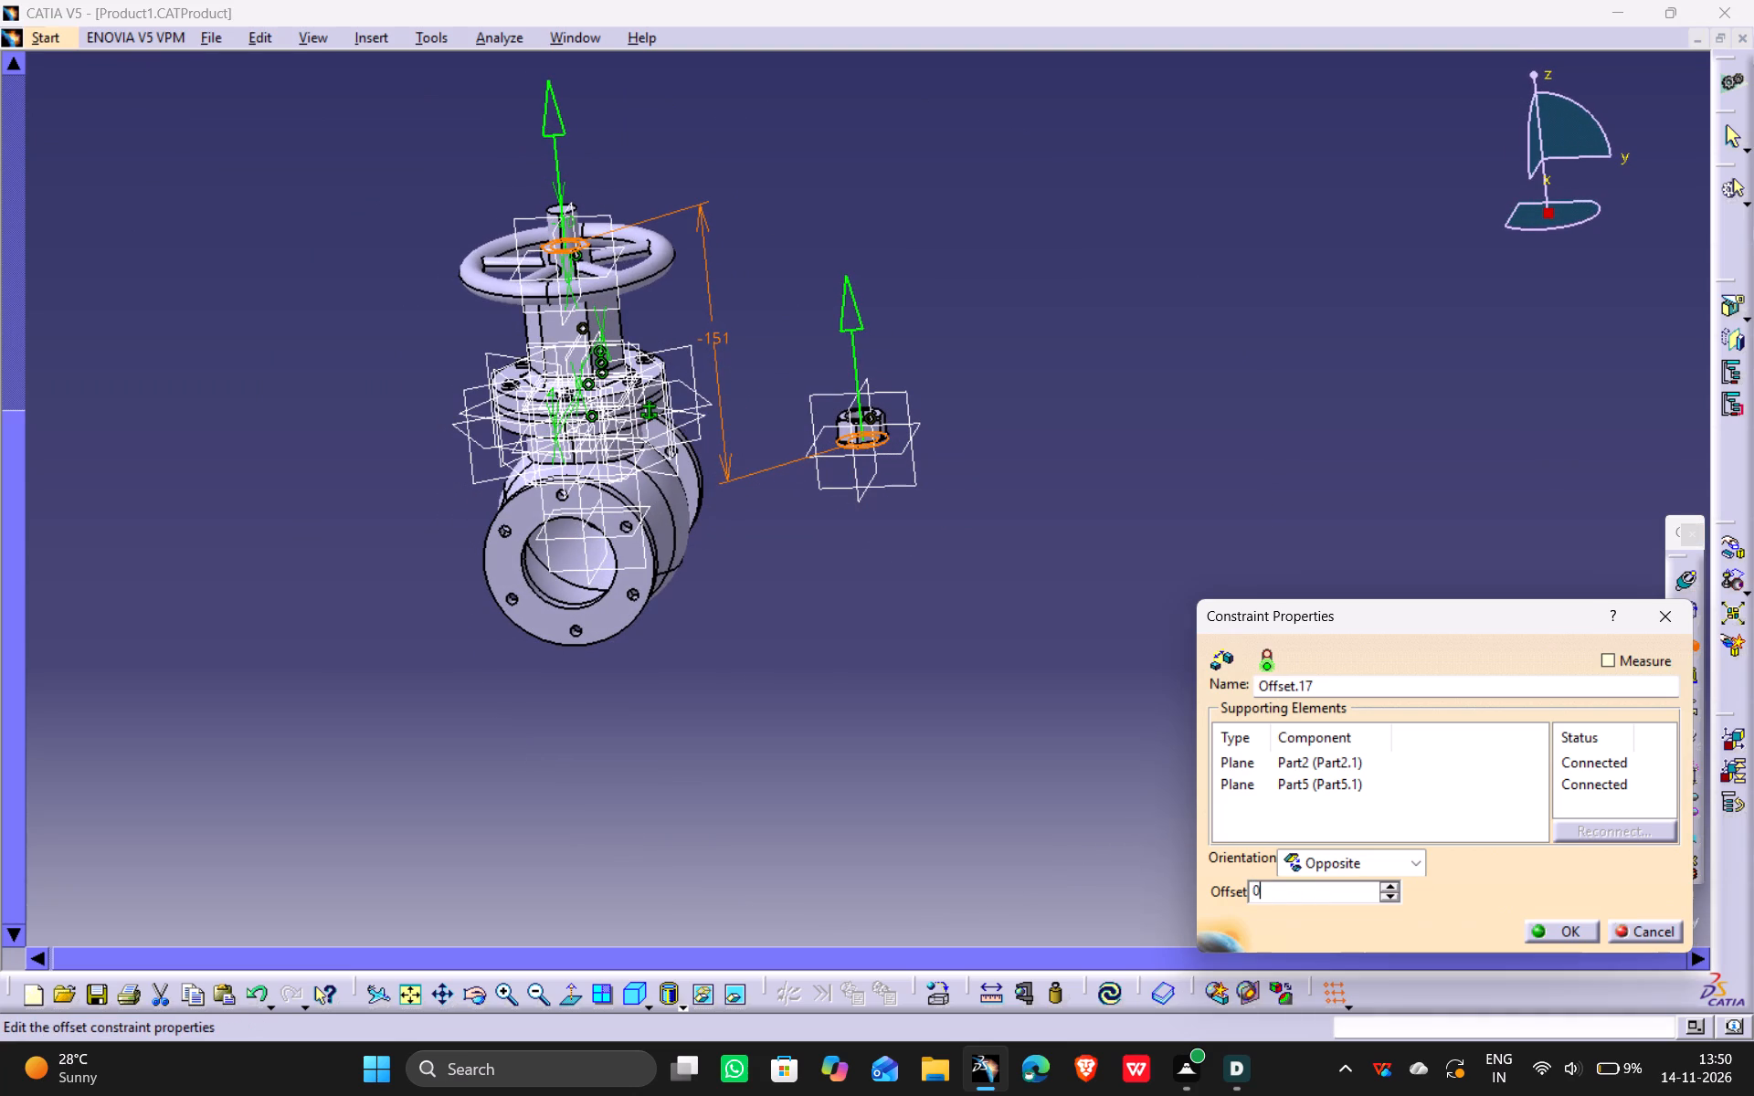
left_click(1544, 932)
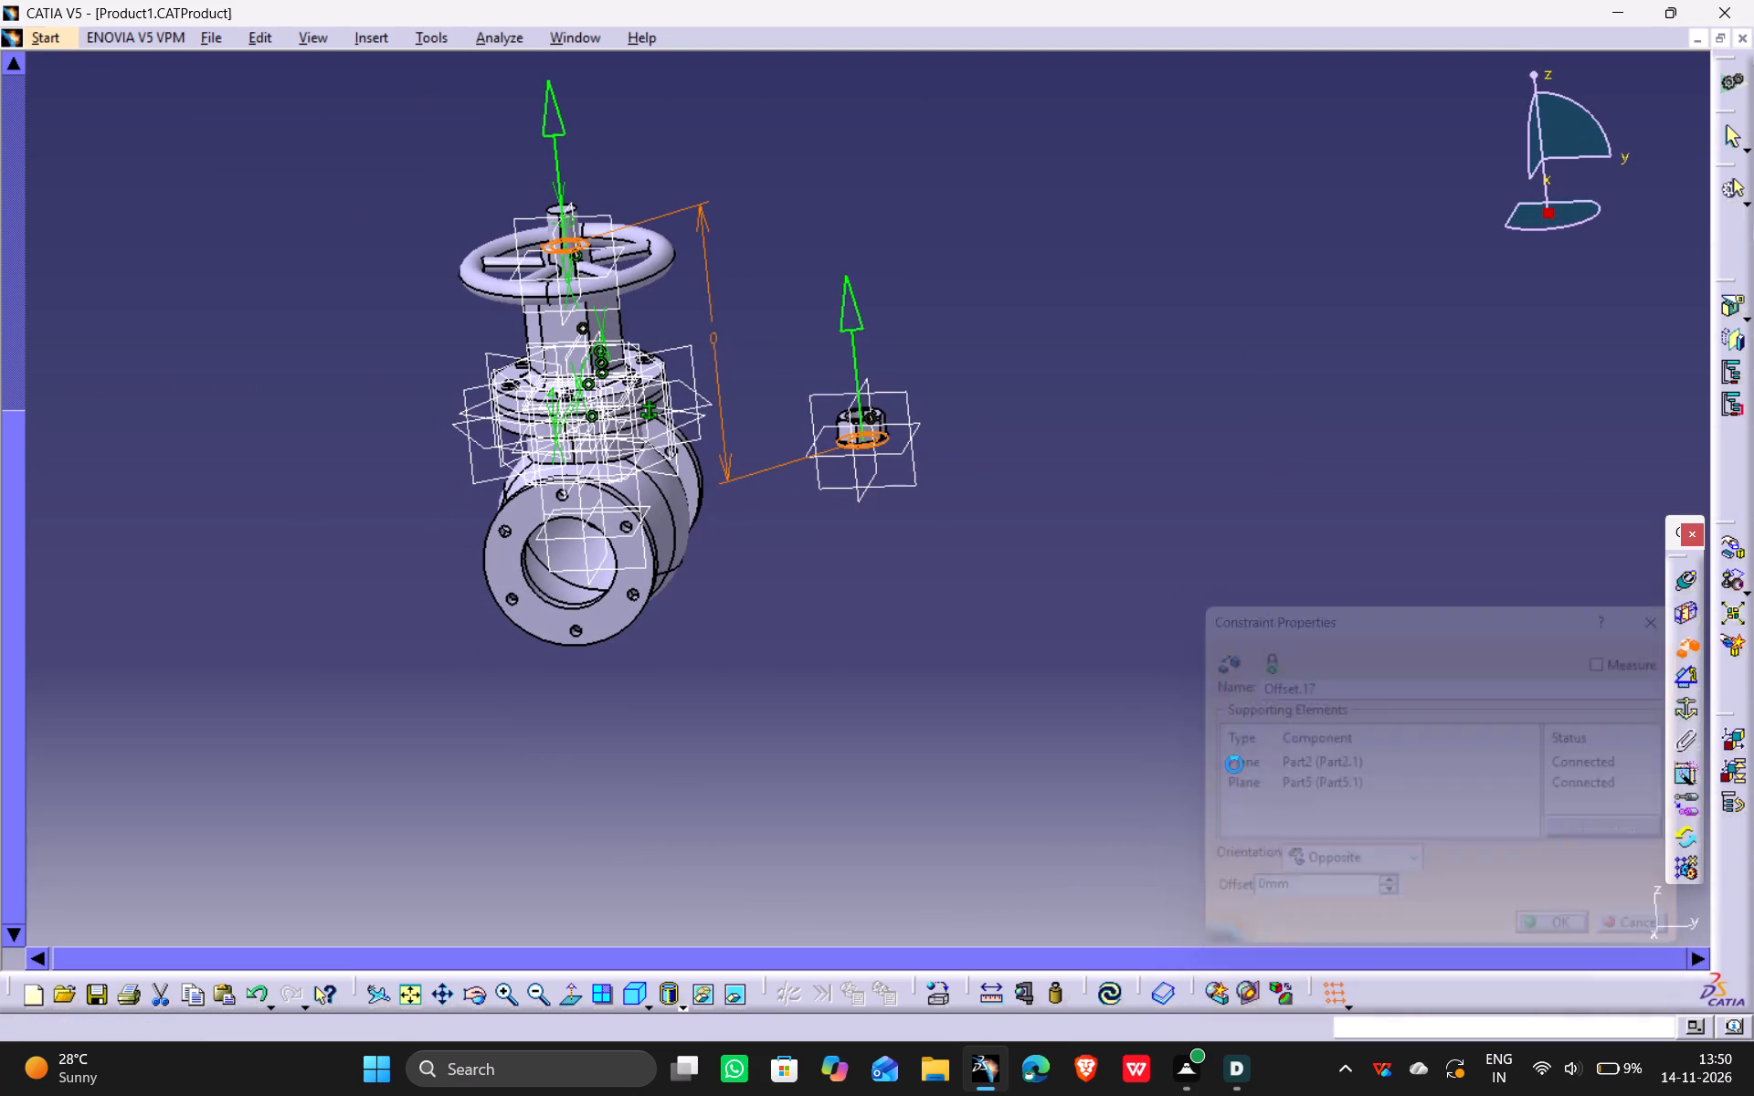
left_click(1107, 989)
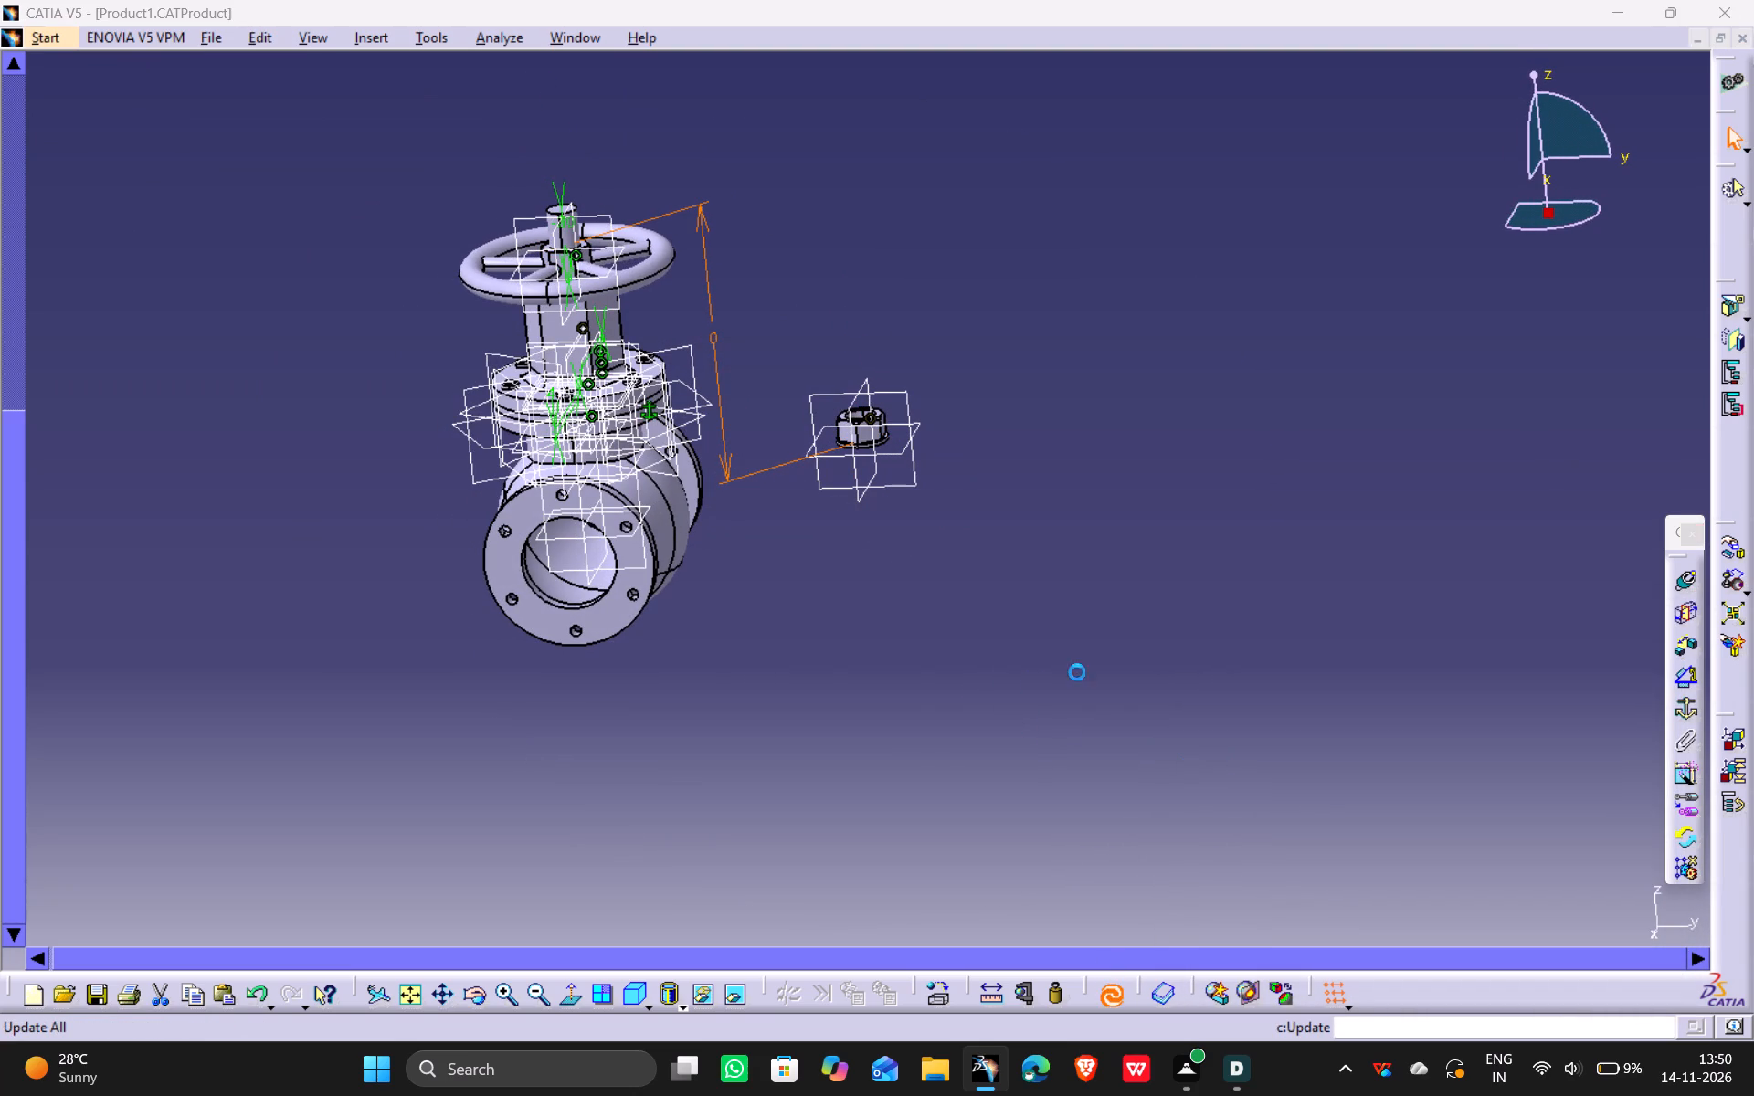
Examine the assembled valve from below and the front, then show the whole assembly in isometric view.
middle_click_drag(850, 565, 847, 436, "ctrl")
middle_click_drag(844, 392, 1218, 667)
middle_click_drag(820, 761, 876, 494)
scroll(820, 748, "down", 2)
left_click_drag(822, 740, 876, 494)
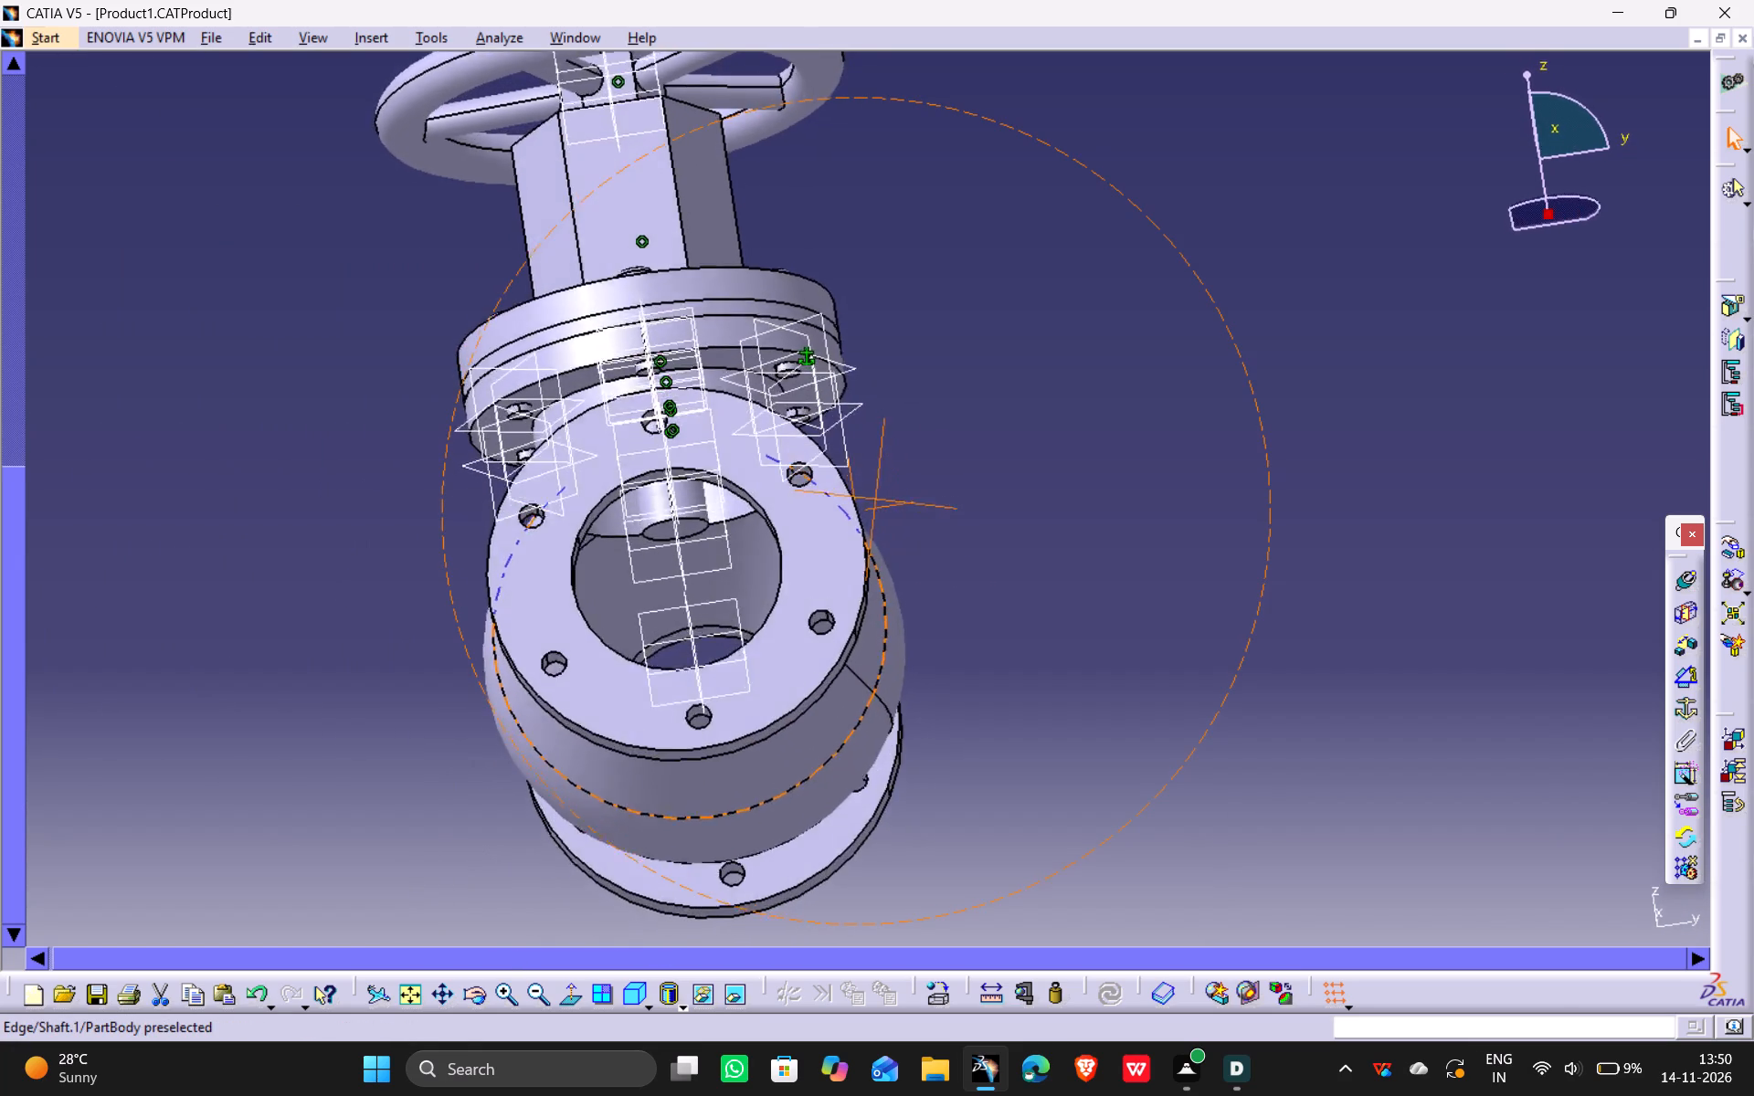
middle_click_drag(876, 494, 972, 585)
left_click_drag(876, 494, 972, 585)
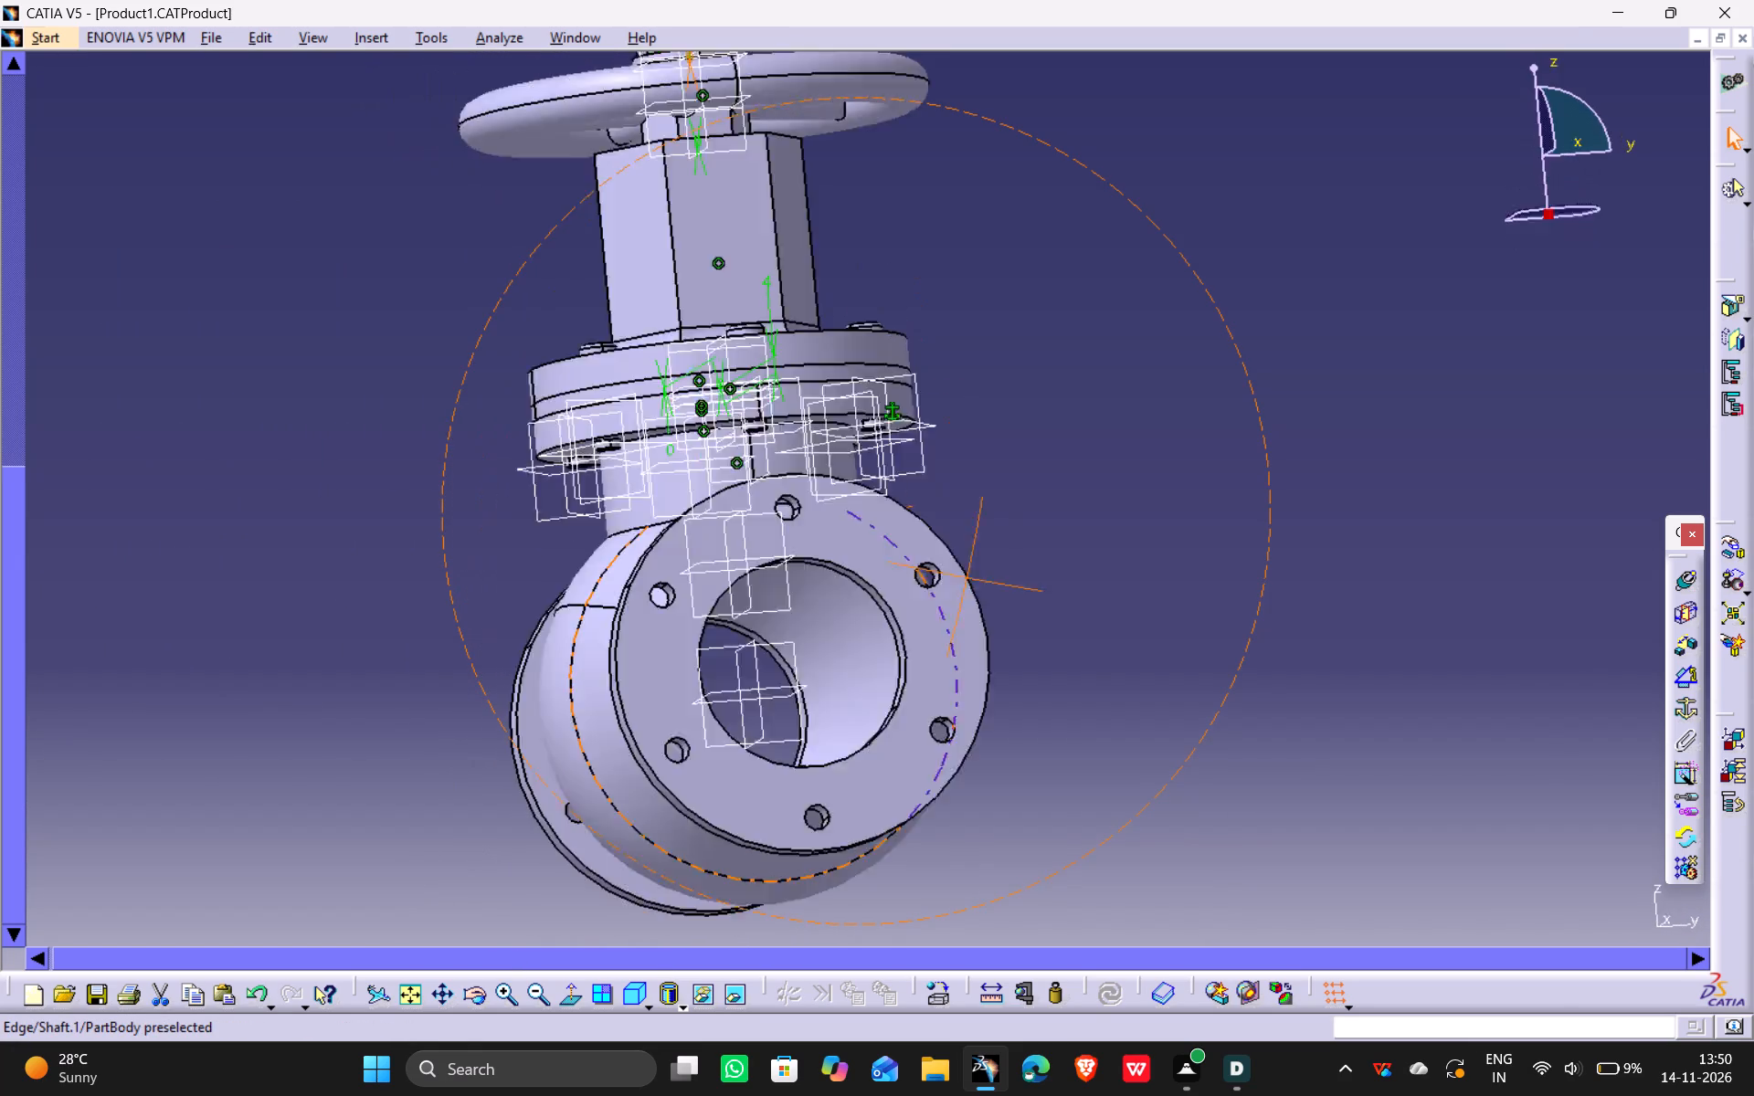
left_click_drag(972, 585, 990, 678)
middle_click_drag(972, 585, 990, 678)
middle_click_drag(998, 746, 890, 700)
scroll(997, 746, "down", 1)
left_click_drag(996, 746, 890, 700)
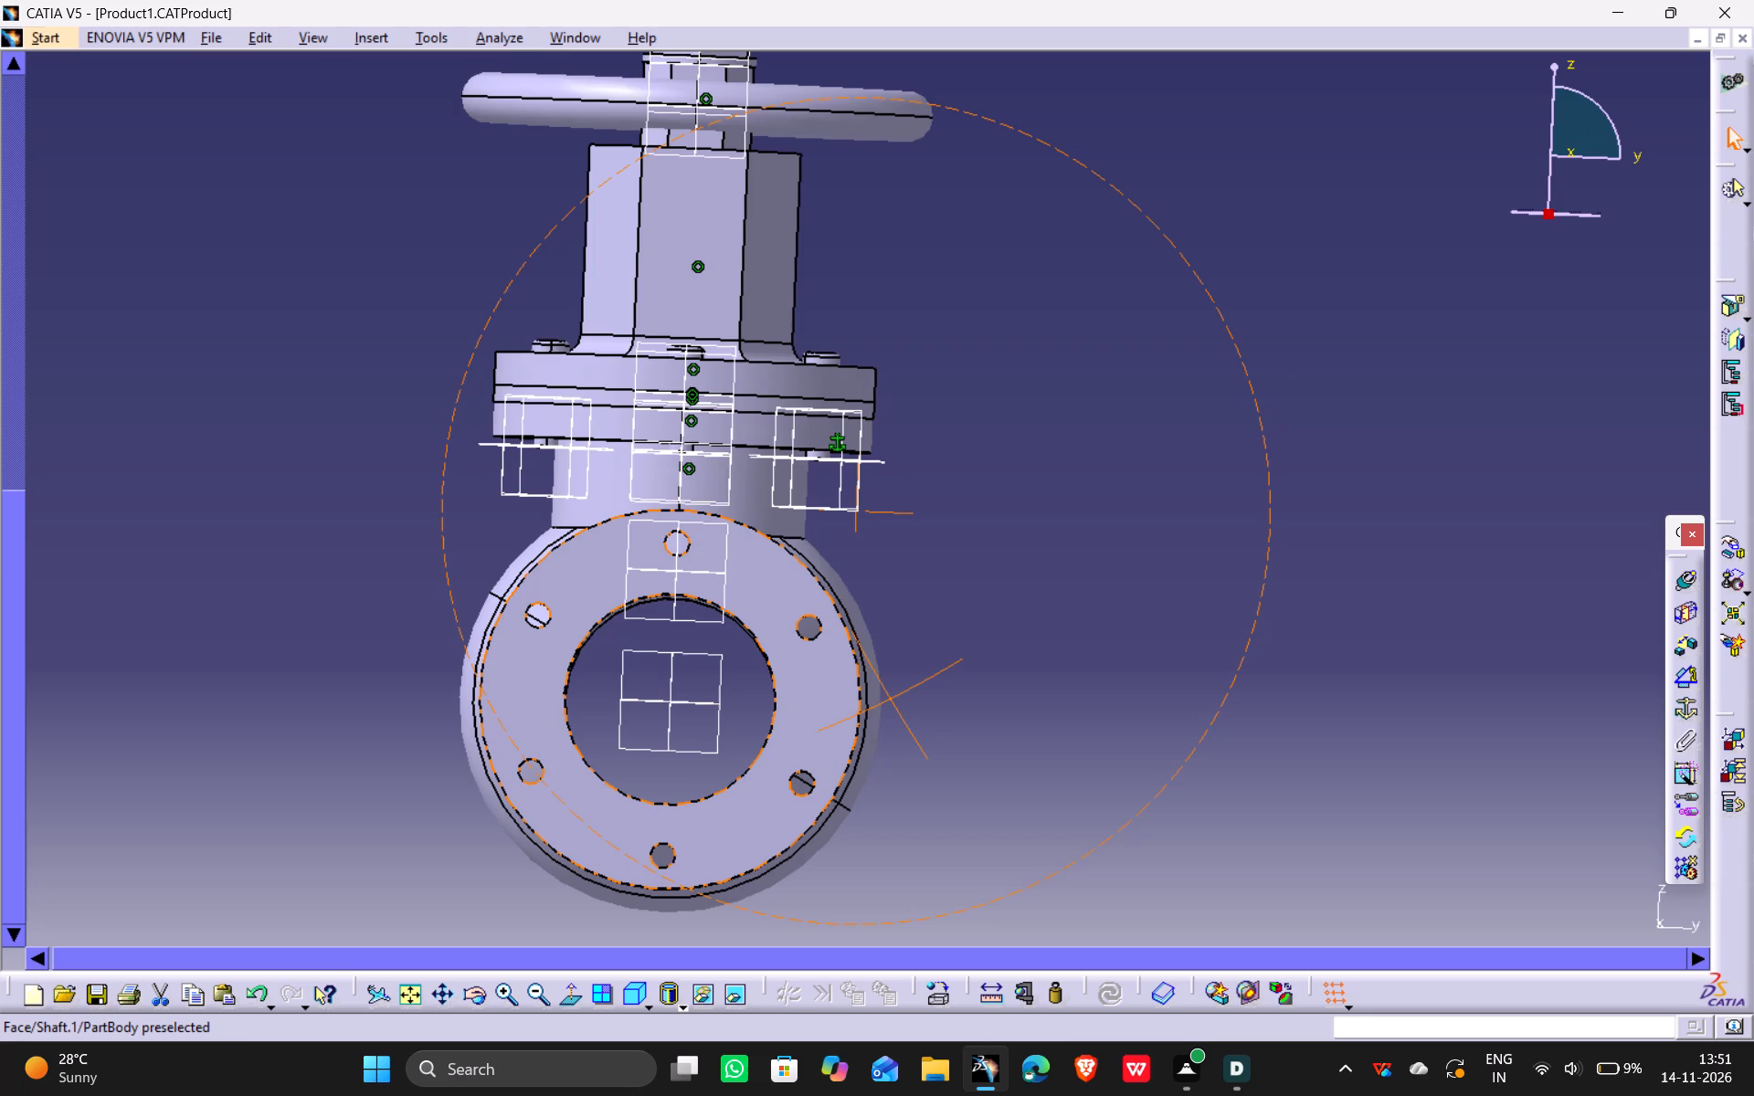
left_click_drag(890, 700, 887, 701)
middle_click_drag(890, 700, 887, 692)
scroll(926, 220, "down", 3)
middle_click_drag(926, 220, 935, 396)
left_click_drag(925, 220, 839, 312)
left_click(629, 994)
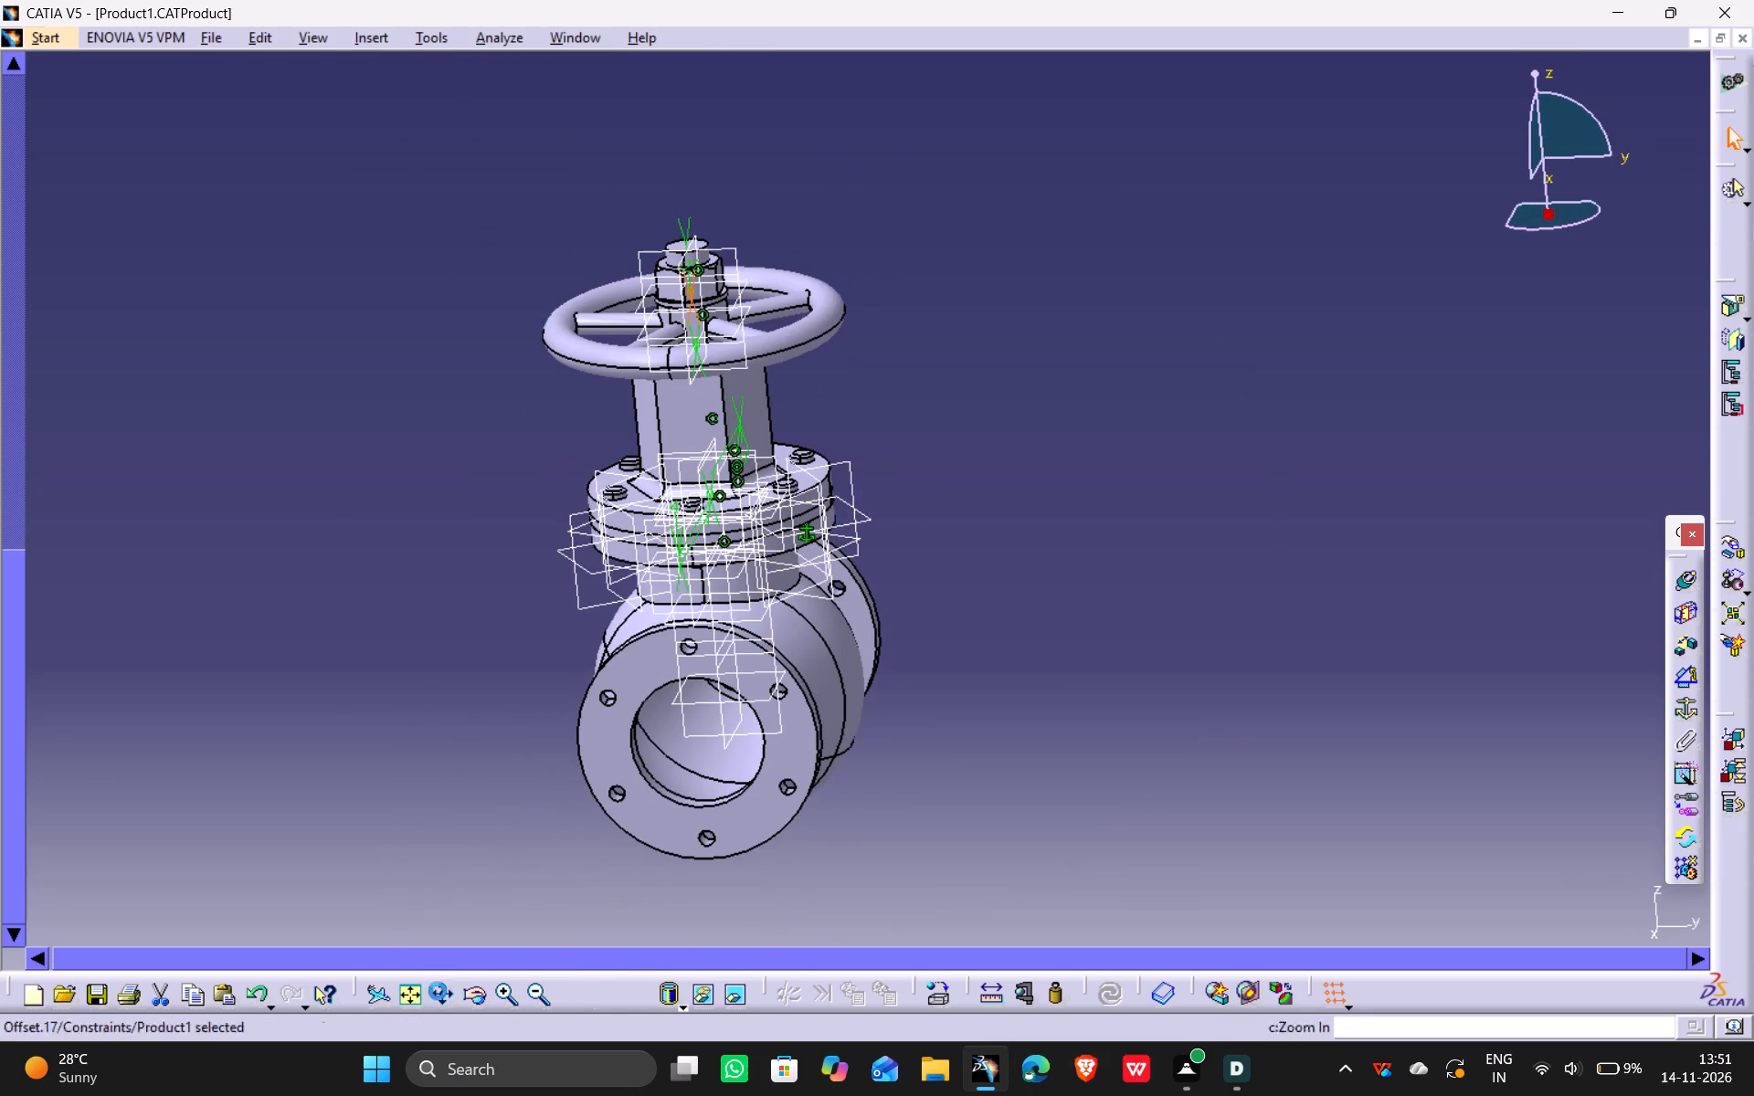
left_click(403, 996)
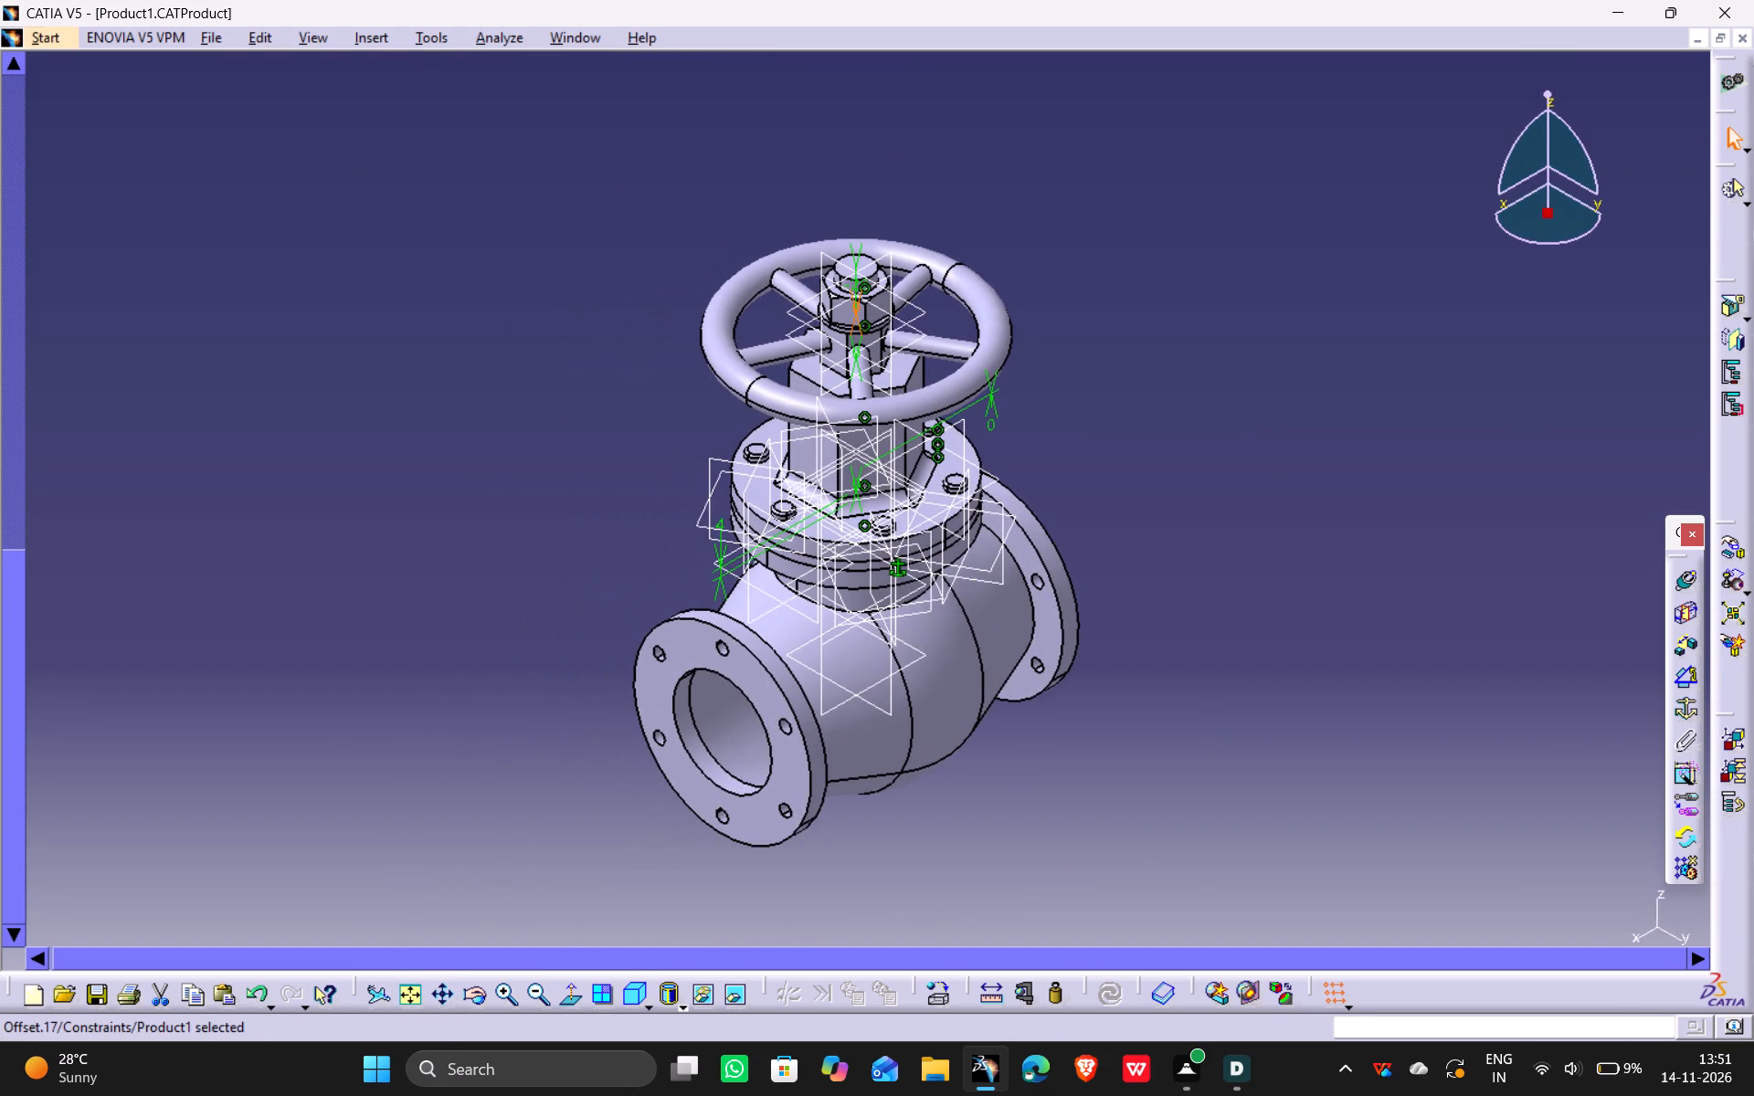
Examine the bonnet bolts and the nut on the handwheel hub up close, then fit the whole valve in view.
left_click(1220, 367)
middle_click_drag(1017, 769, 1014, 408, "ctrl")
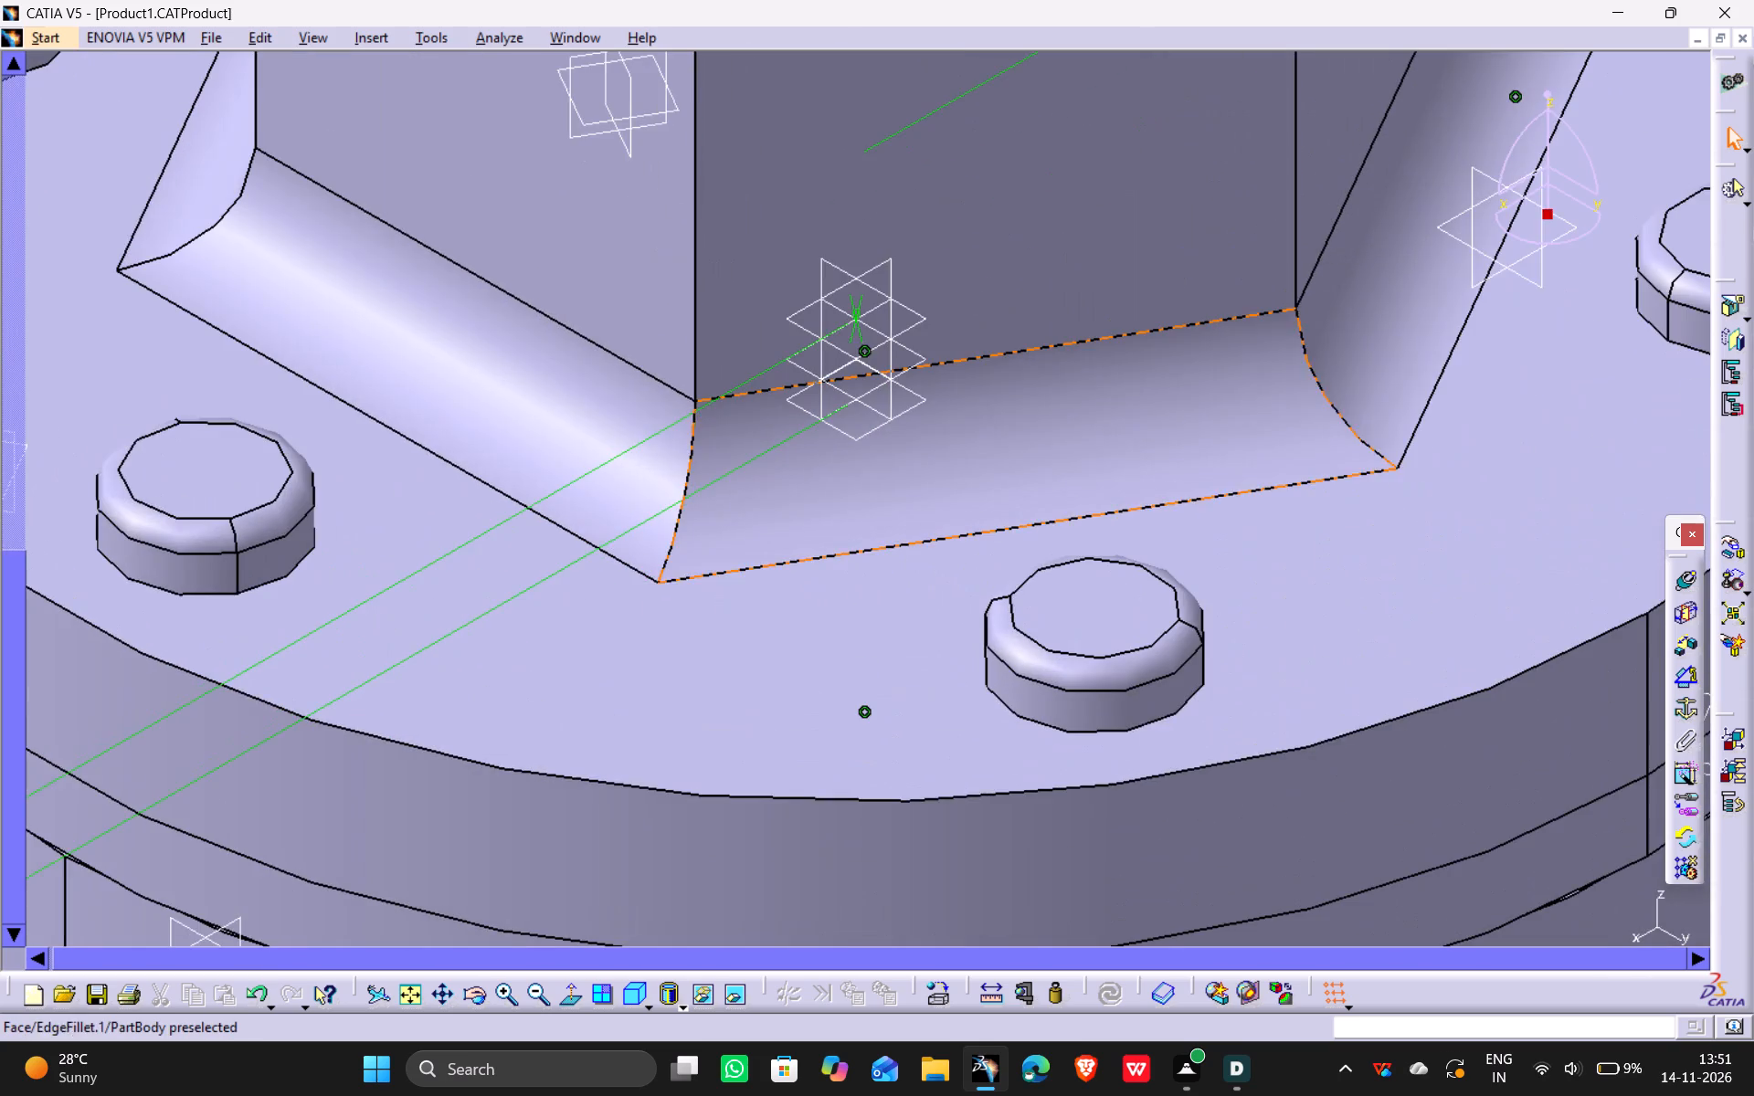
middle_click_drag(1009, 197, 1016, 374, "ctrl")
middle_click_drag(1015, 389, 1000, 494)
middle_click_drag(964, 311, 972, 375, "ctrl")
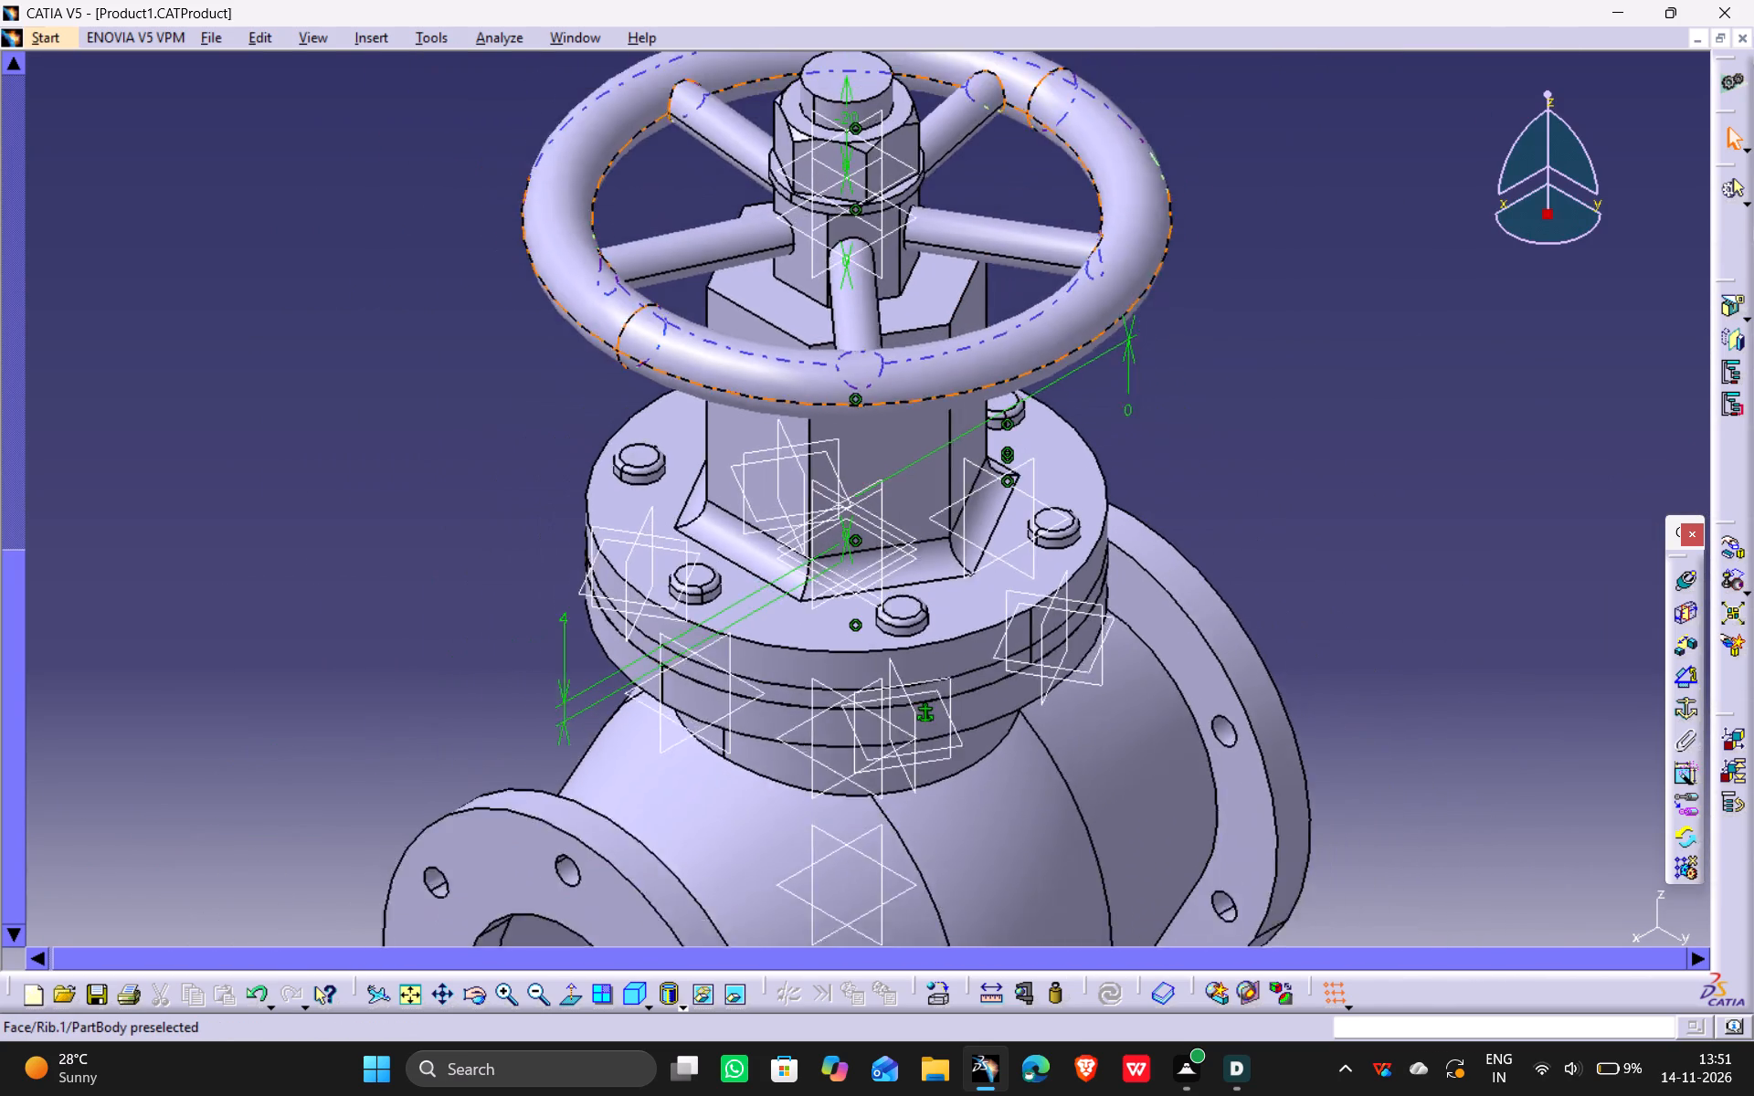
middle_click_drag(972, 375, 974, 406, "ctrl")
left_click(1232, 342)
middle_click_drag(1094, 560, 1080, 452, "ctrl")
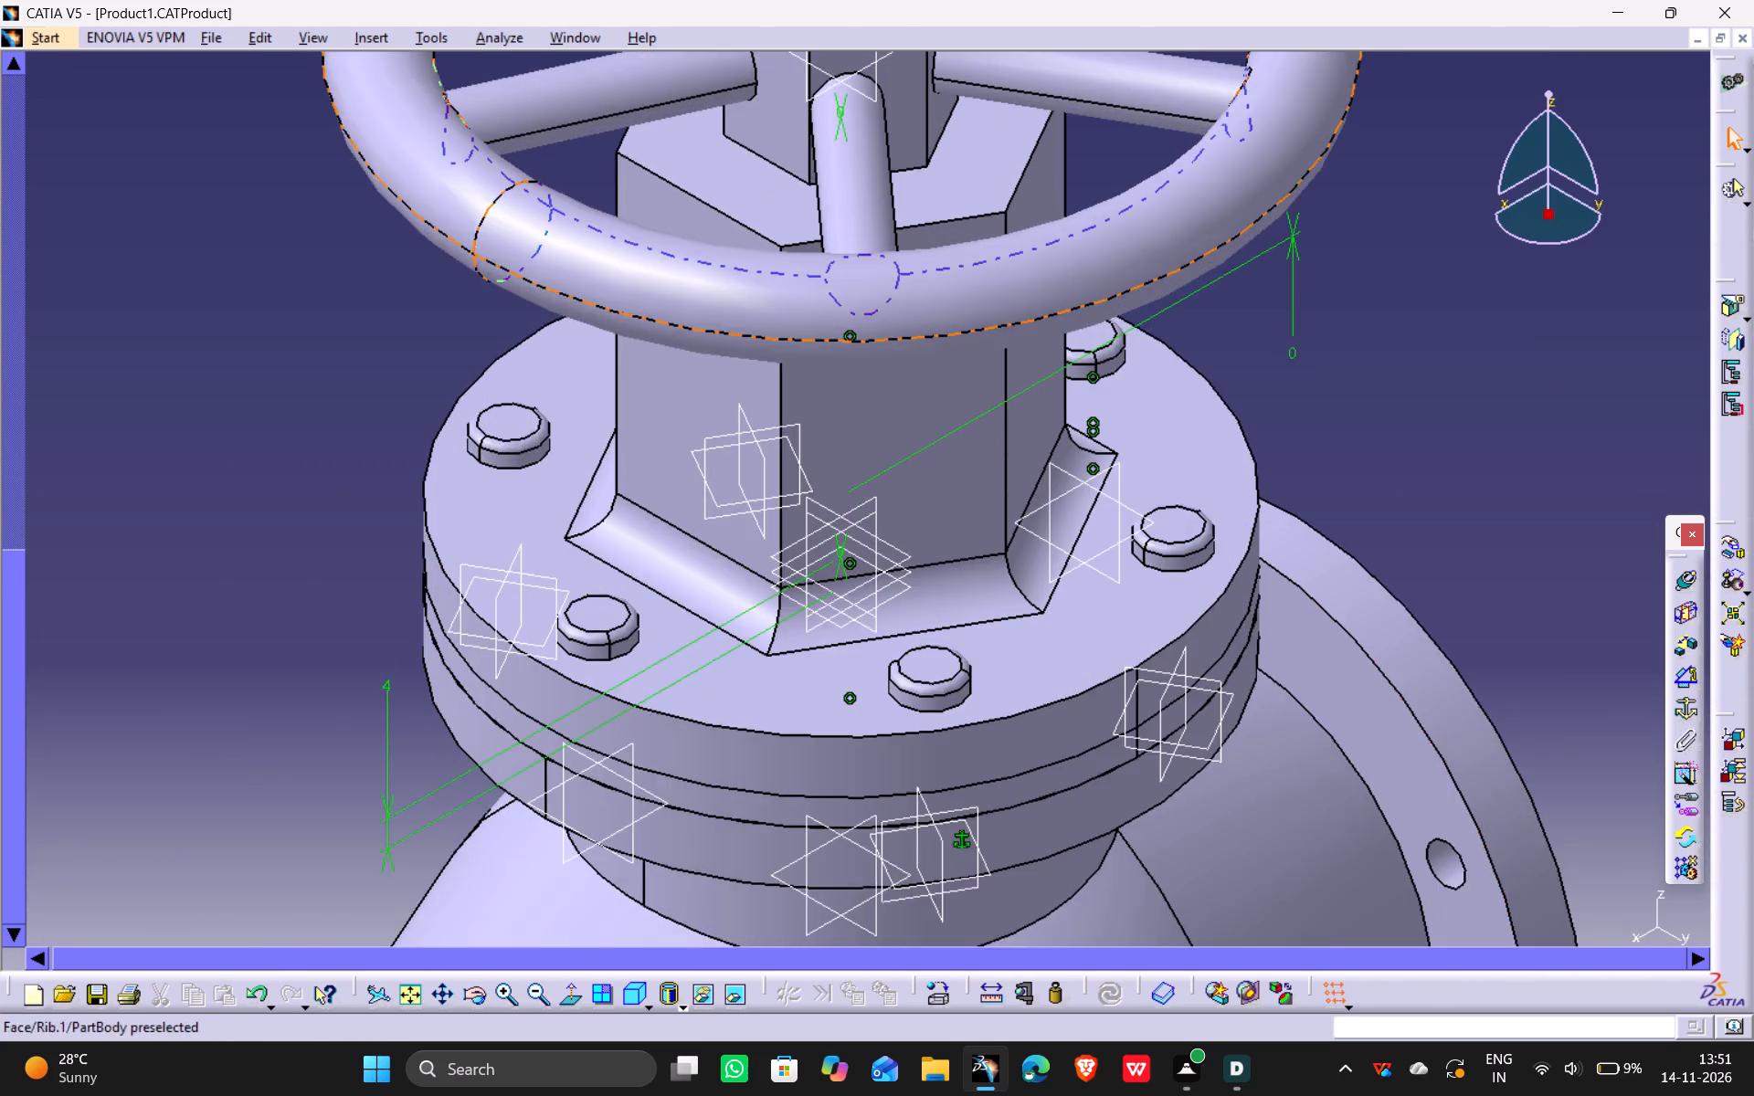
middle_click_drag(1039, 248, 962, 697)
middle_click_drag(904, 735, 913, 599, "ctrl")
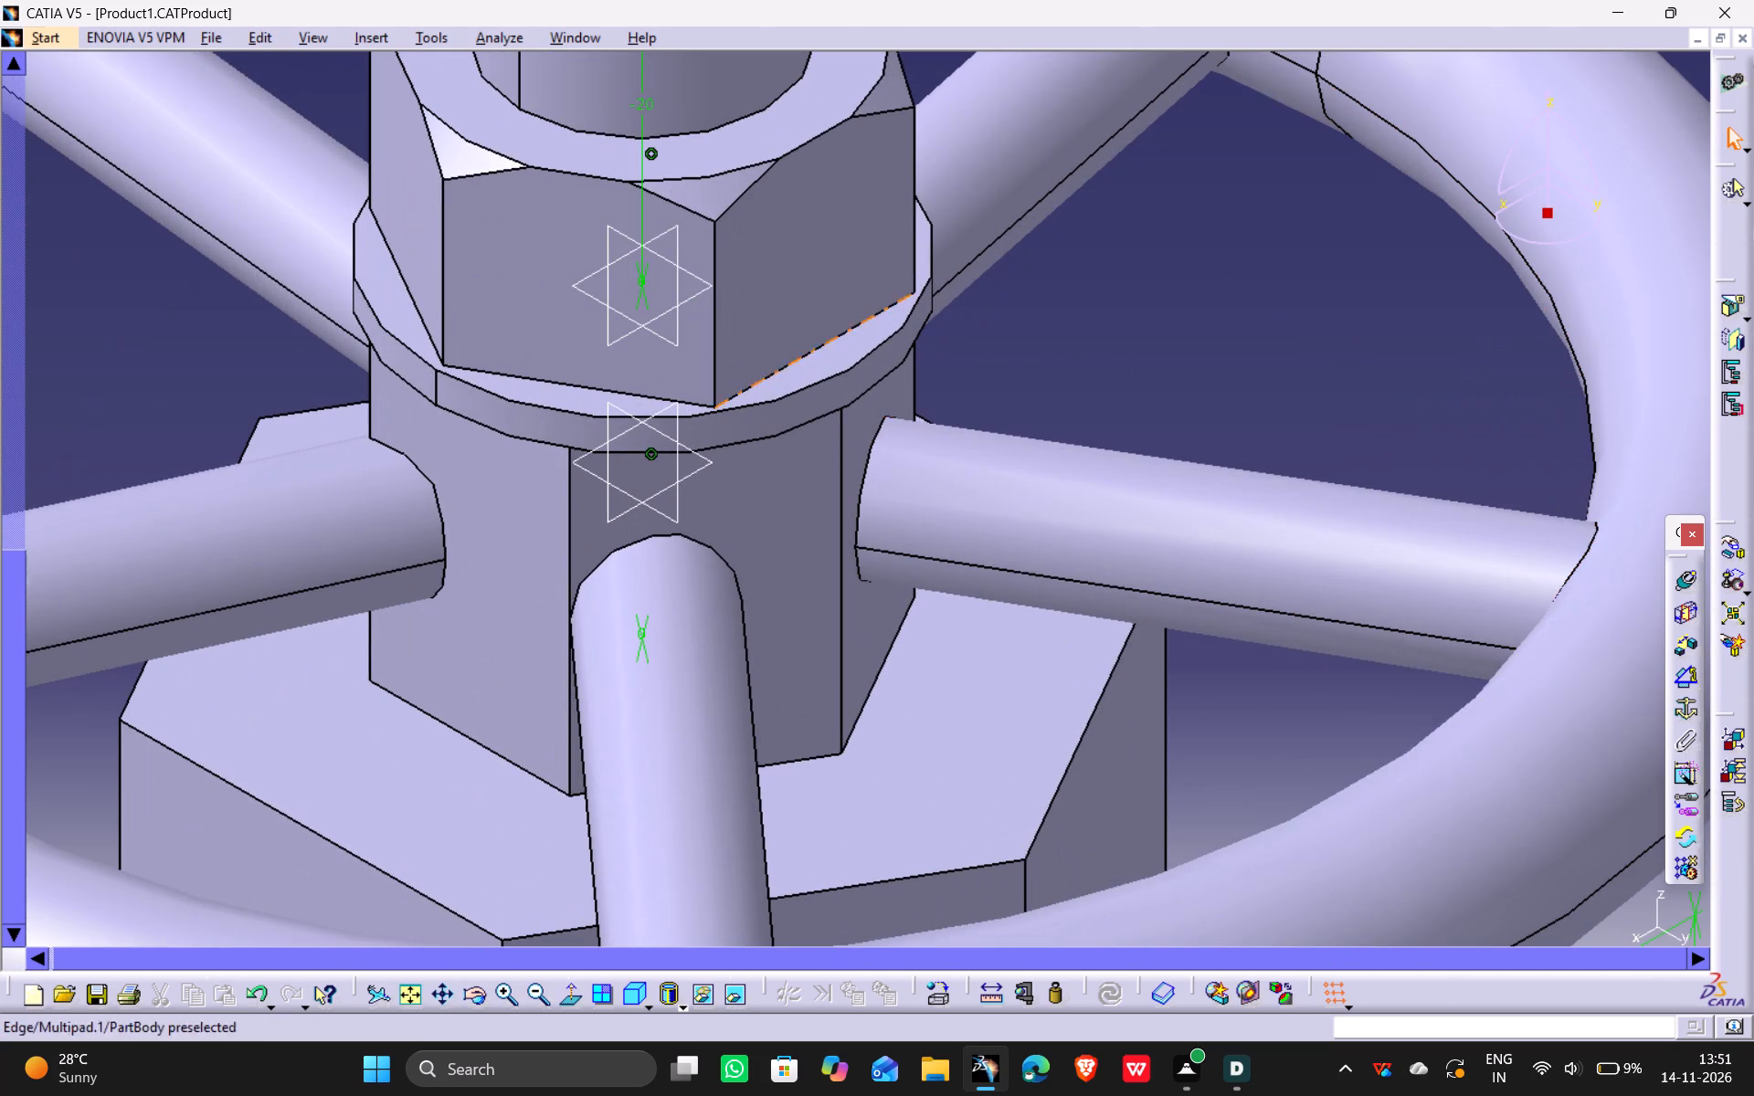
middle_click_drag(883, 323, 897, 535, "ctrl")
middle_click_drag(1032, 753, 1082, 417)
scroll(1091, 323, "up", 1)
middle_click_drag(1091, 355, 1094, 442, "ctrl")
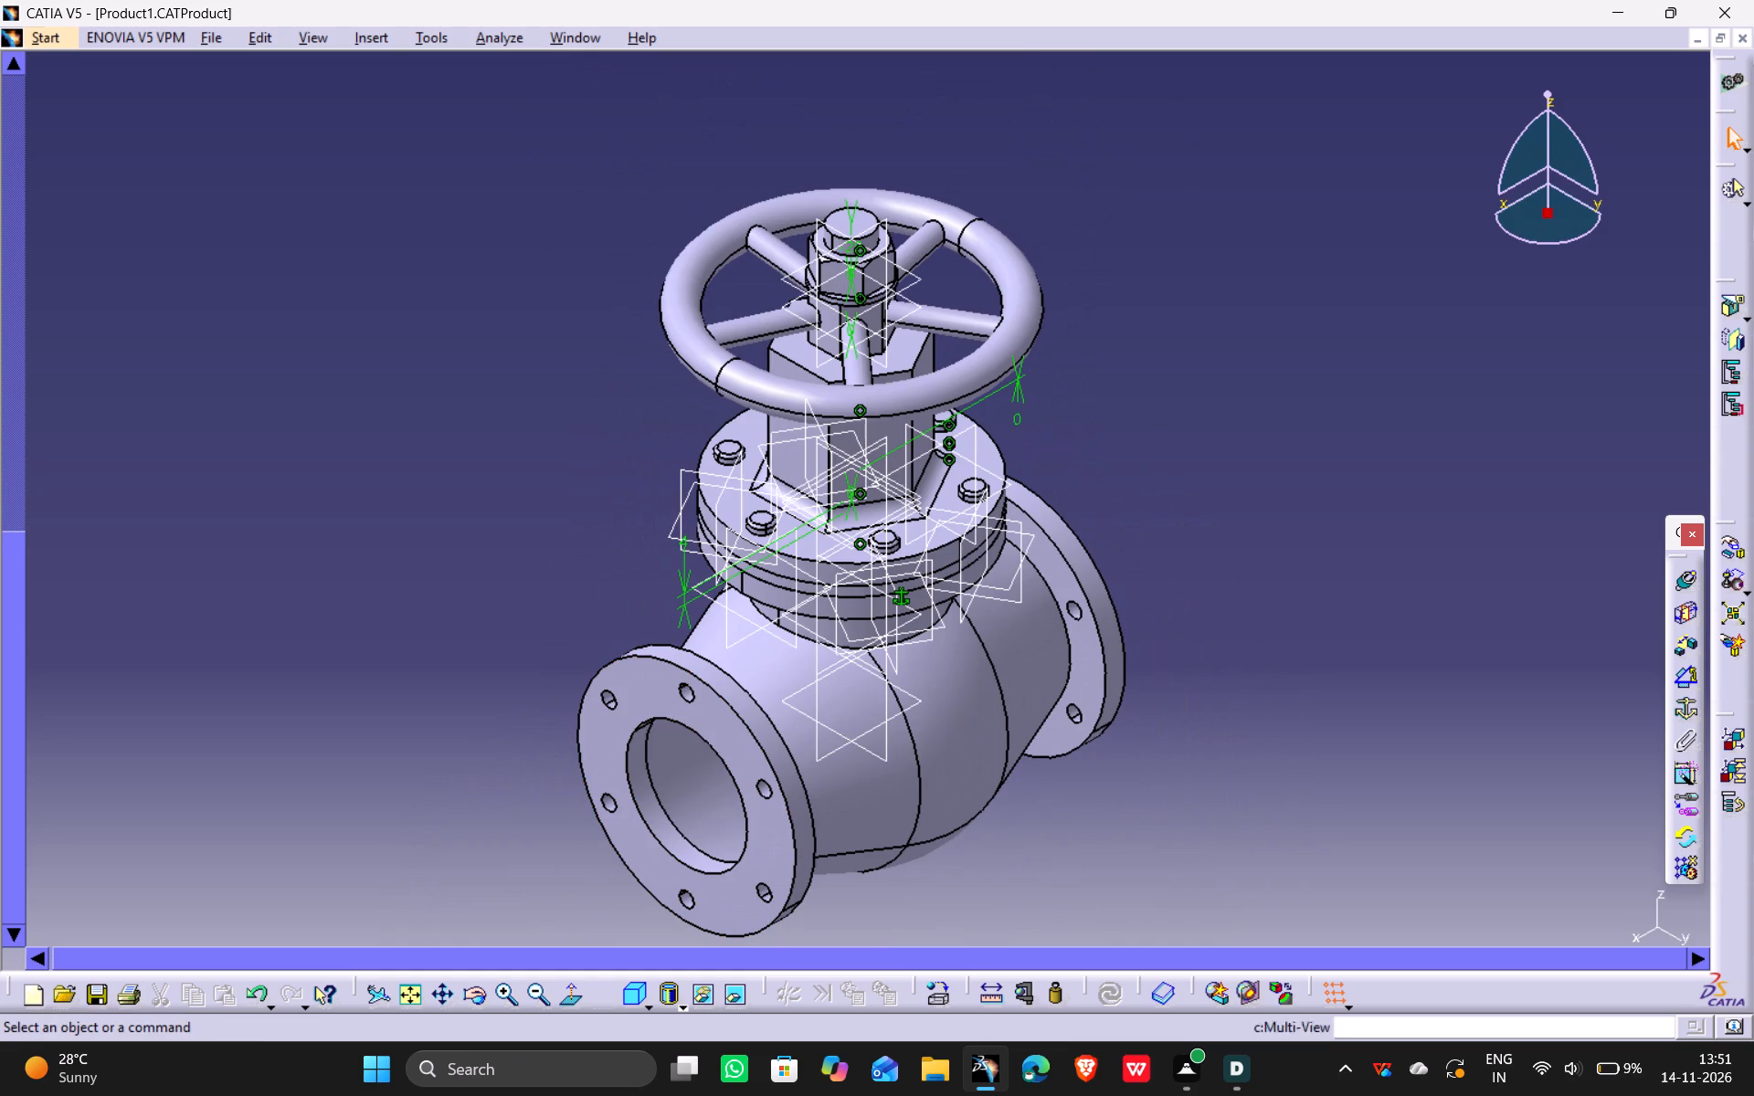
left_click(417, 999)
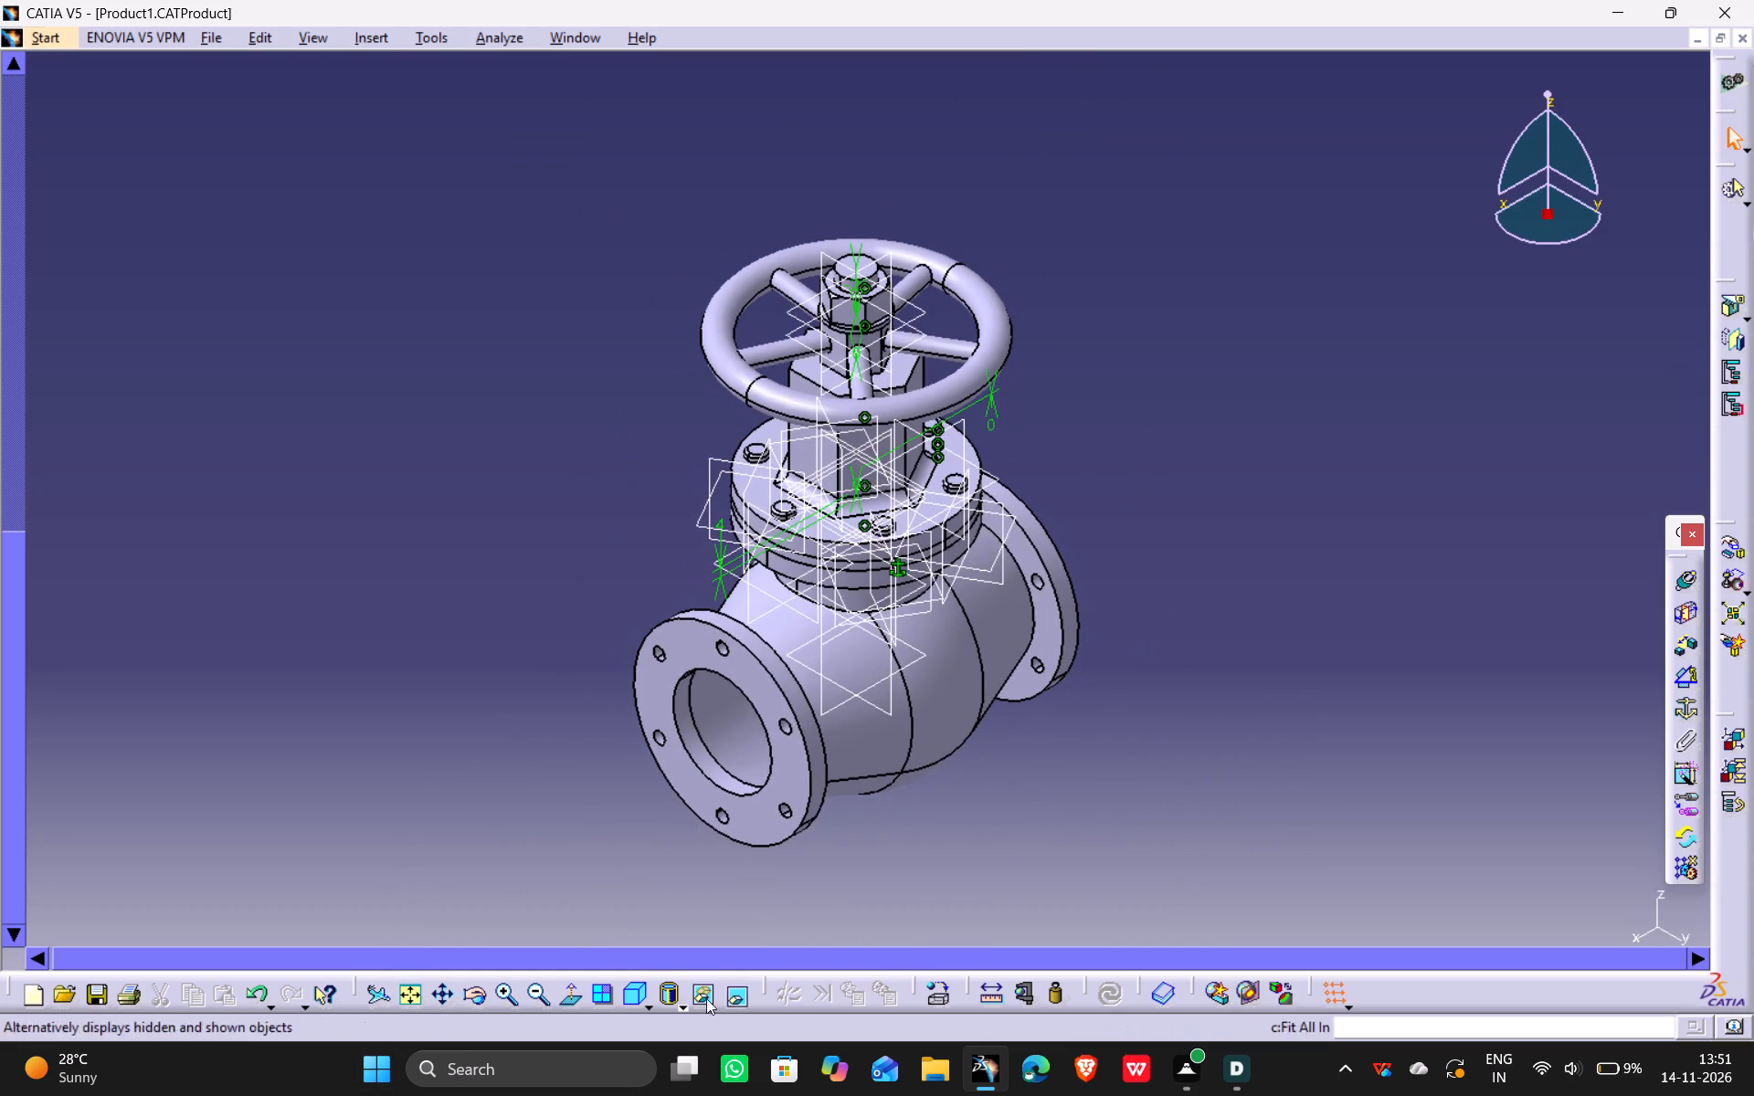
Show the valve in isometric view, update the assembly and save Product1.
left_click(636, 1000)
key("ctrl+u")
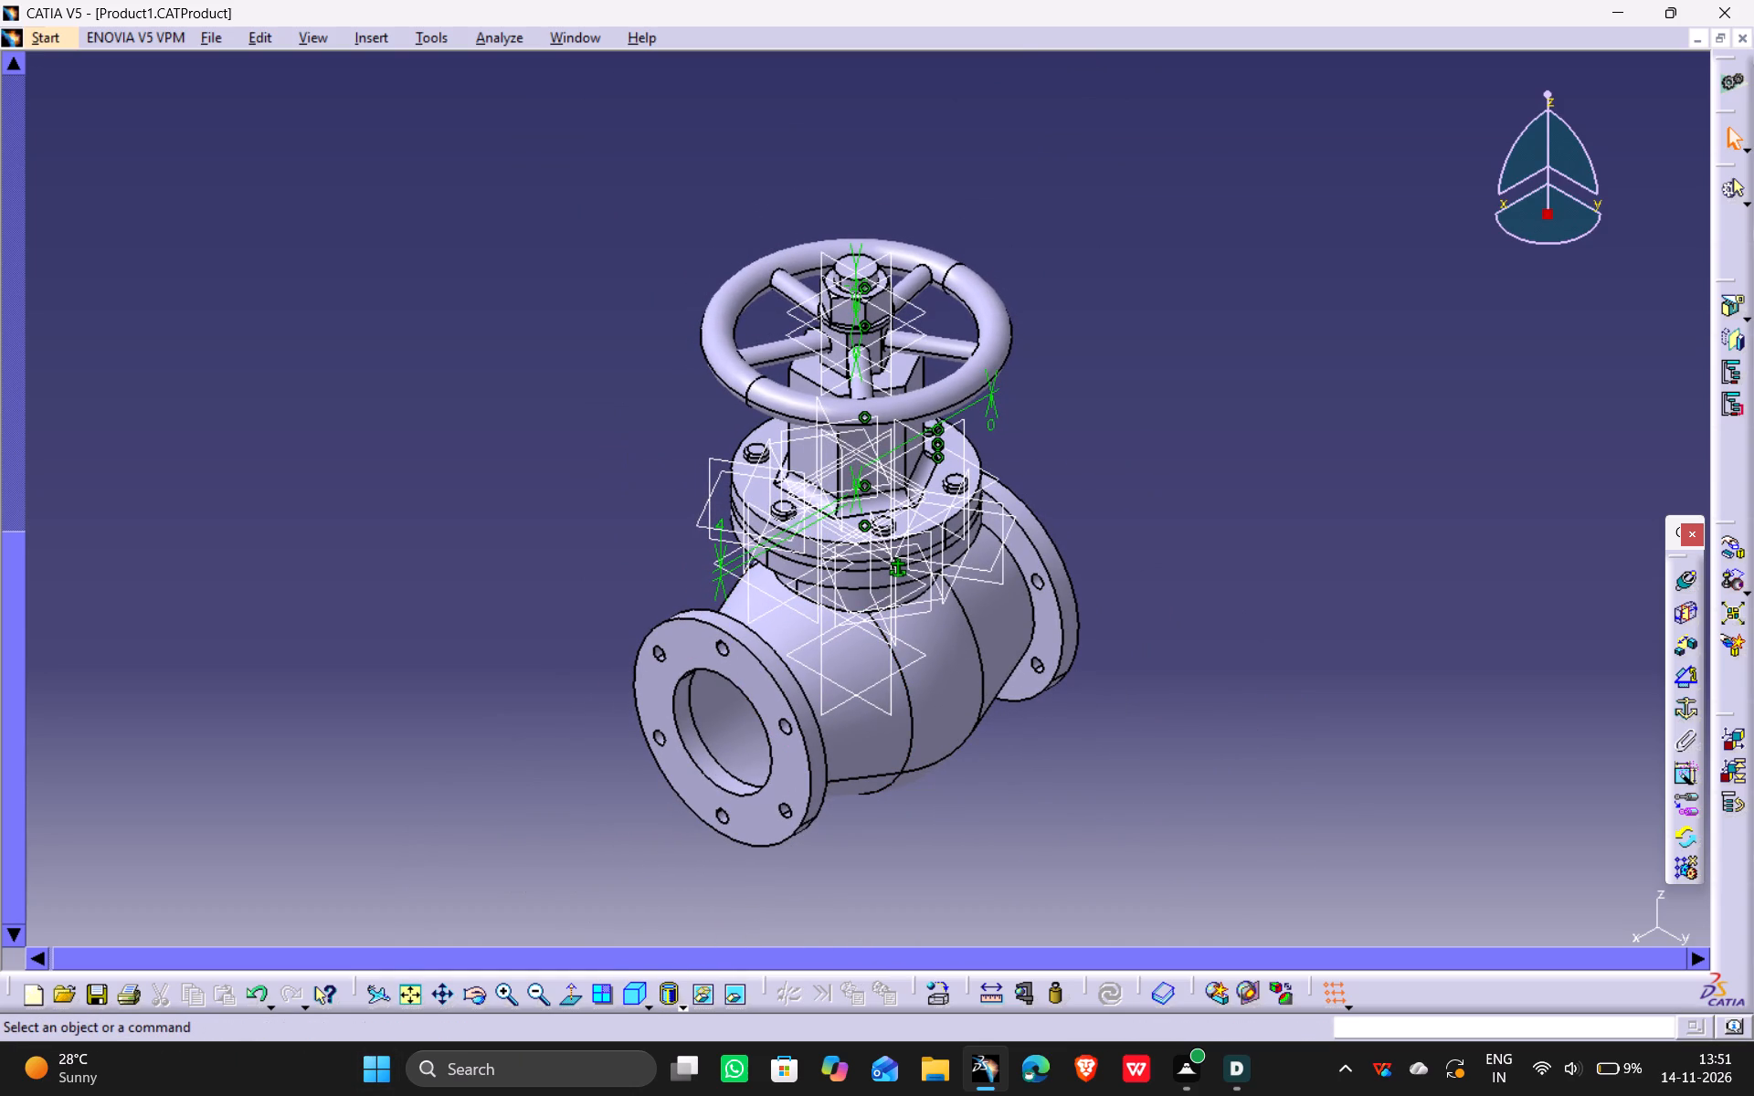
key("ctrl+s")
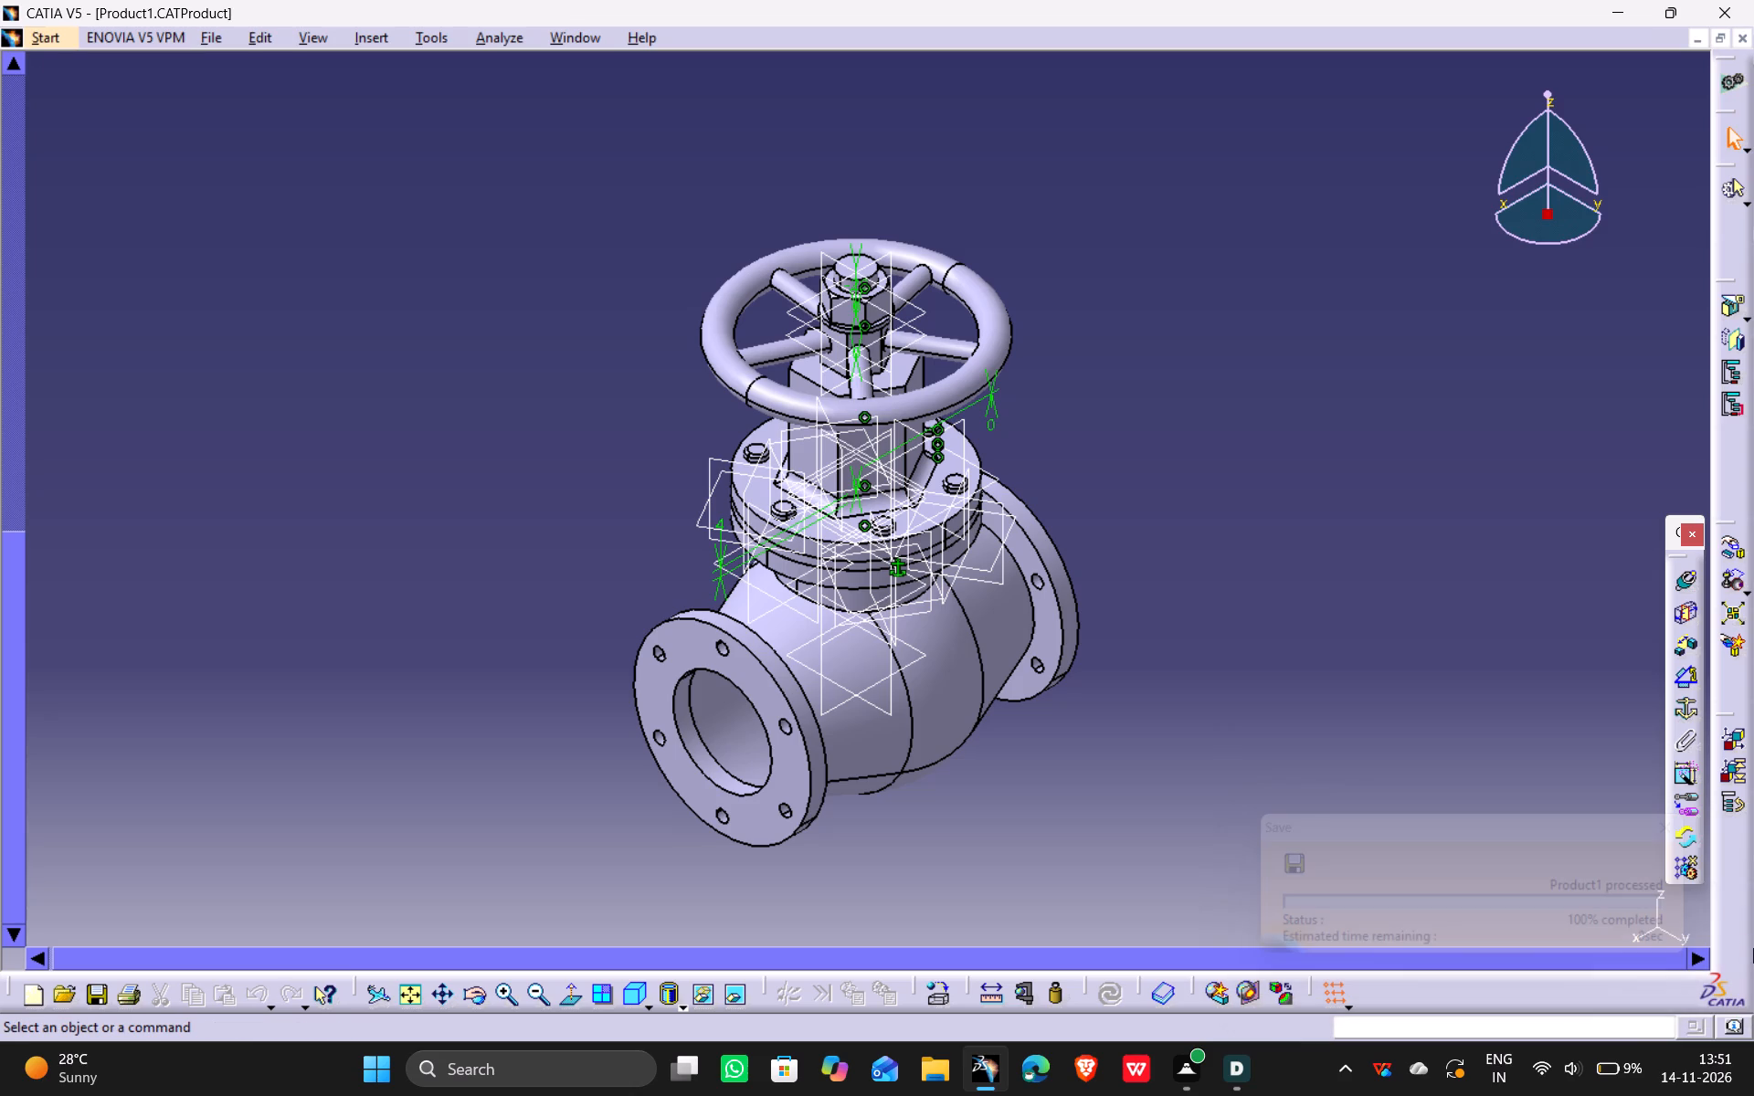
key("ctrl+s")
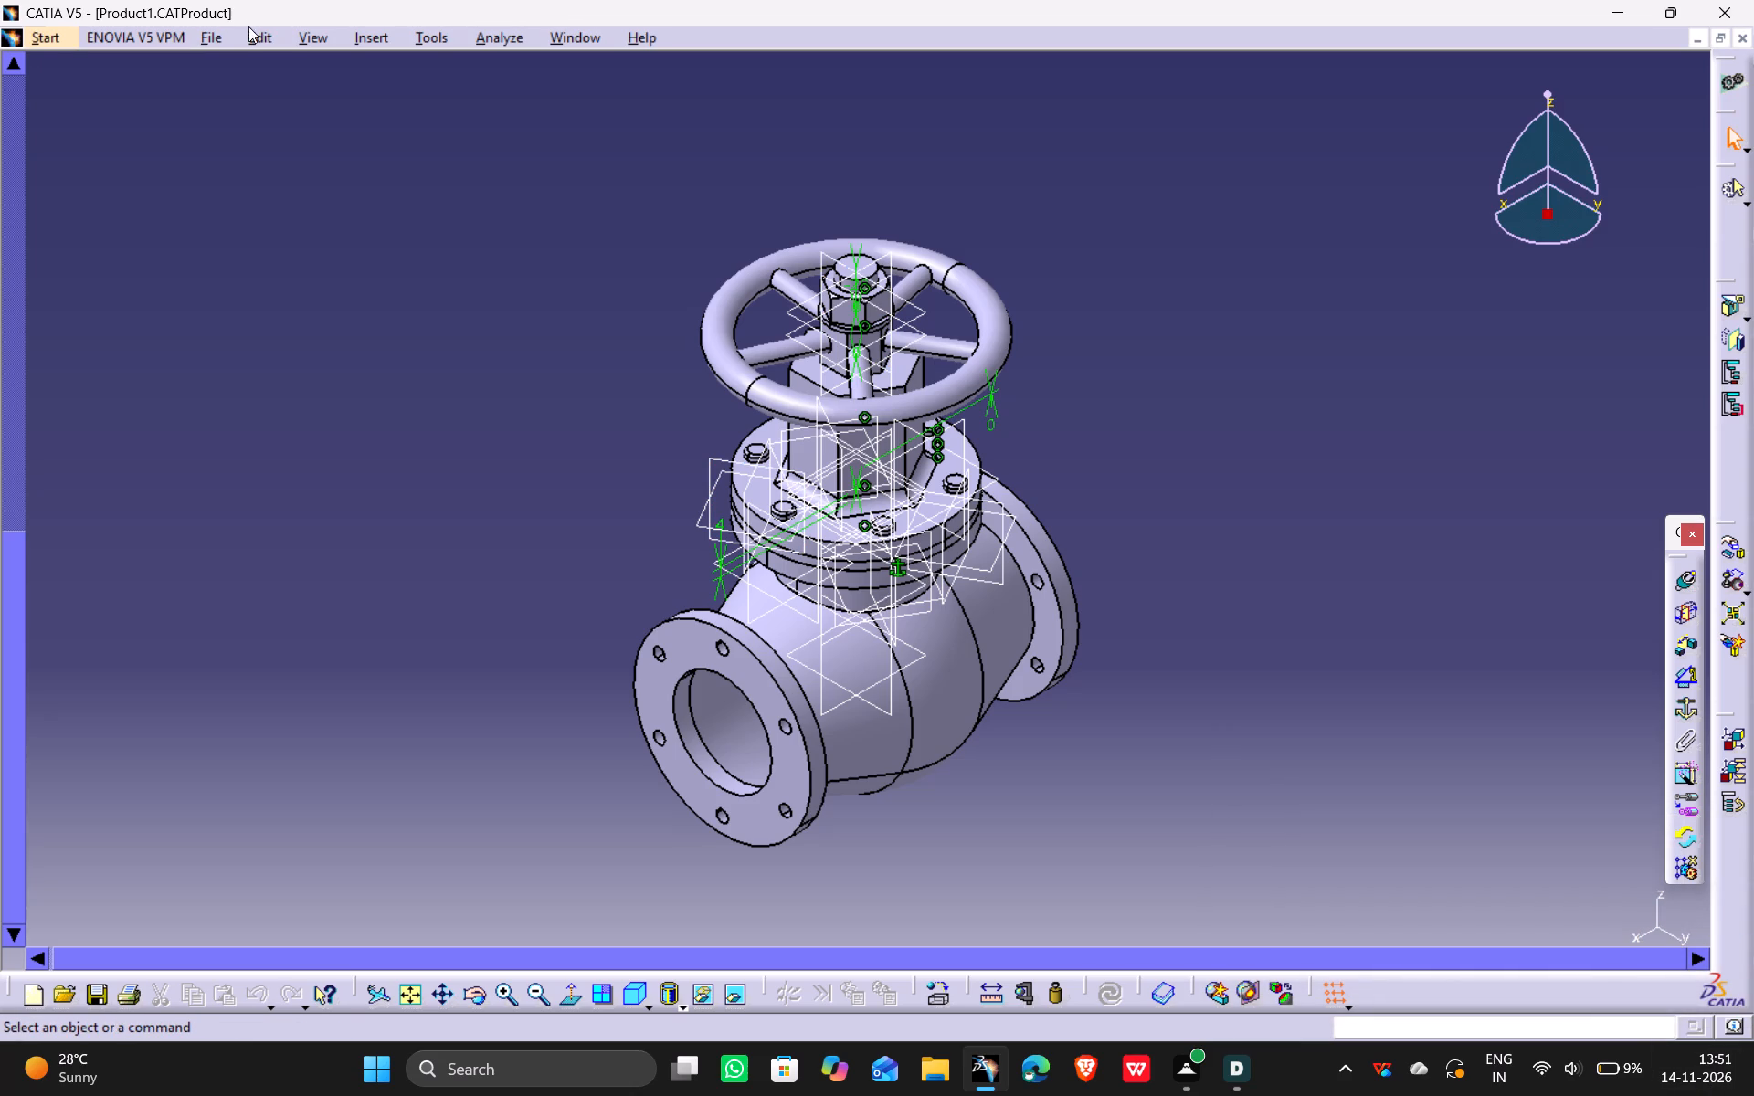
Save the assembly under the new name P5-Ball Valve as a CATProduct in the Documents folder.
left_click(203, 38)
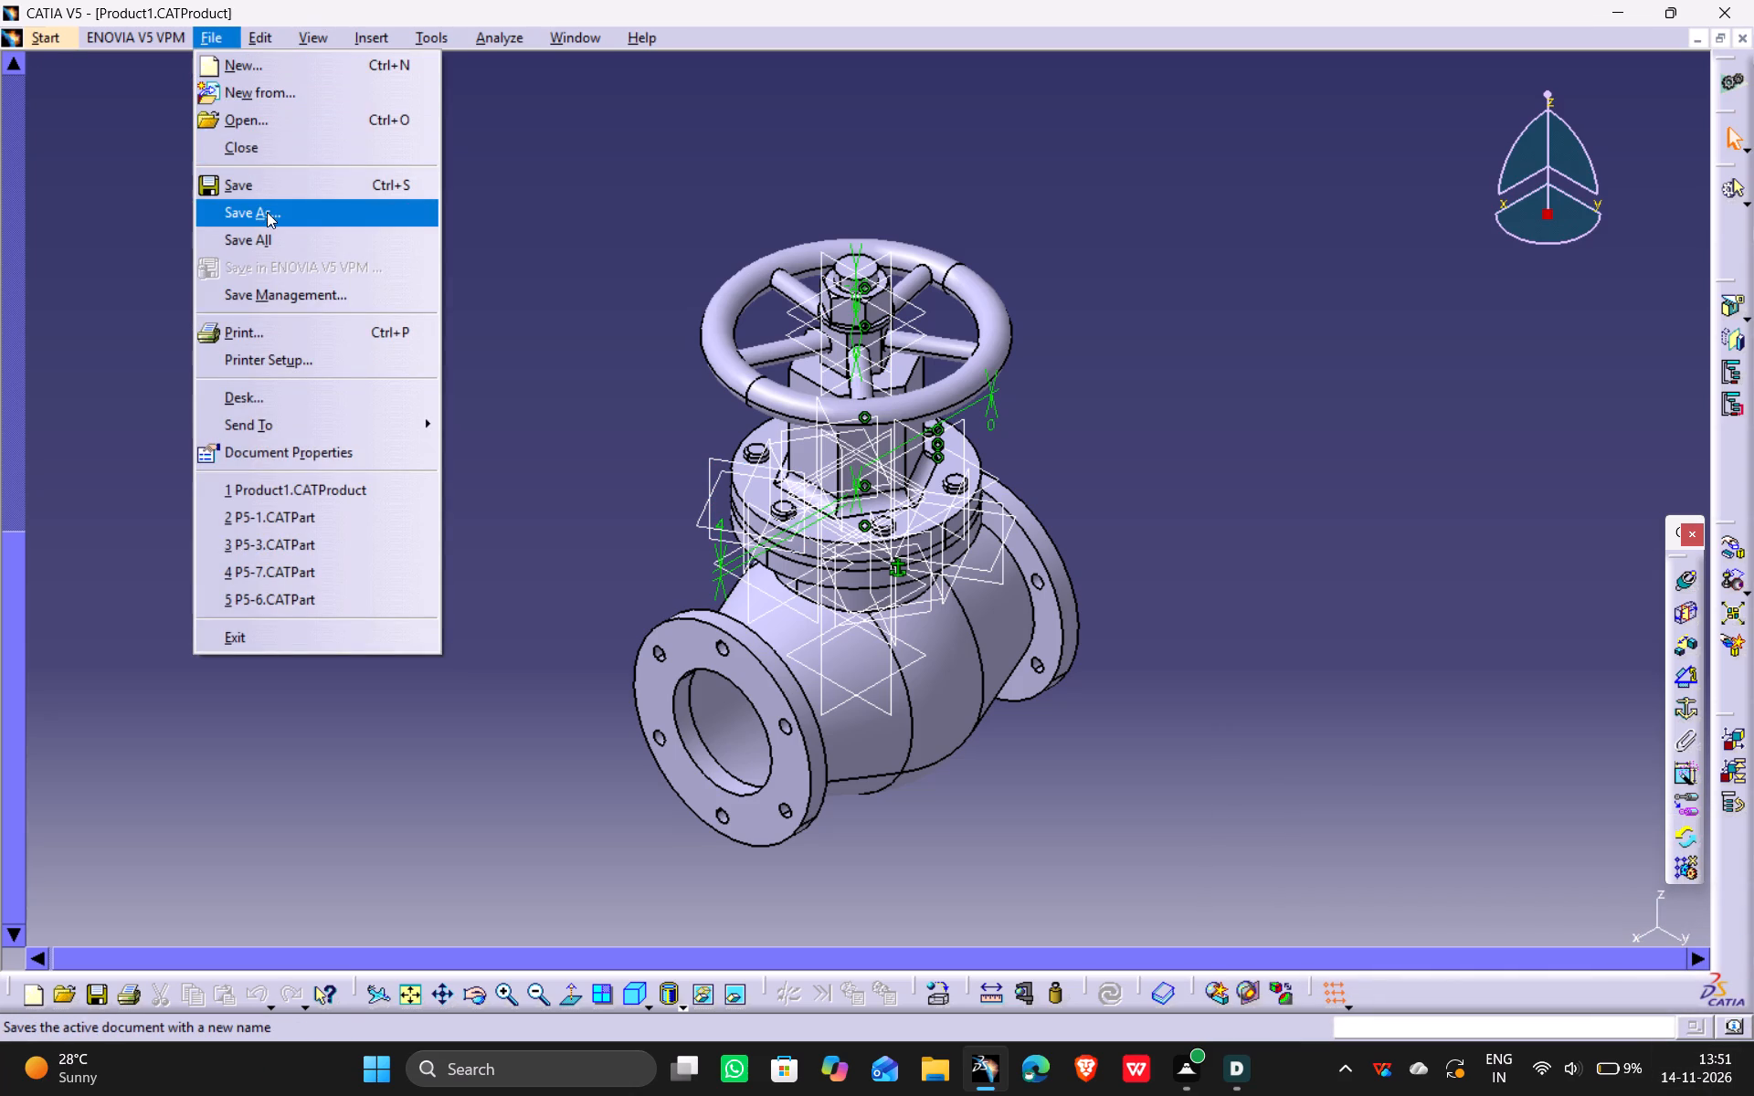
left_click(267, 212)
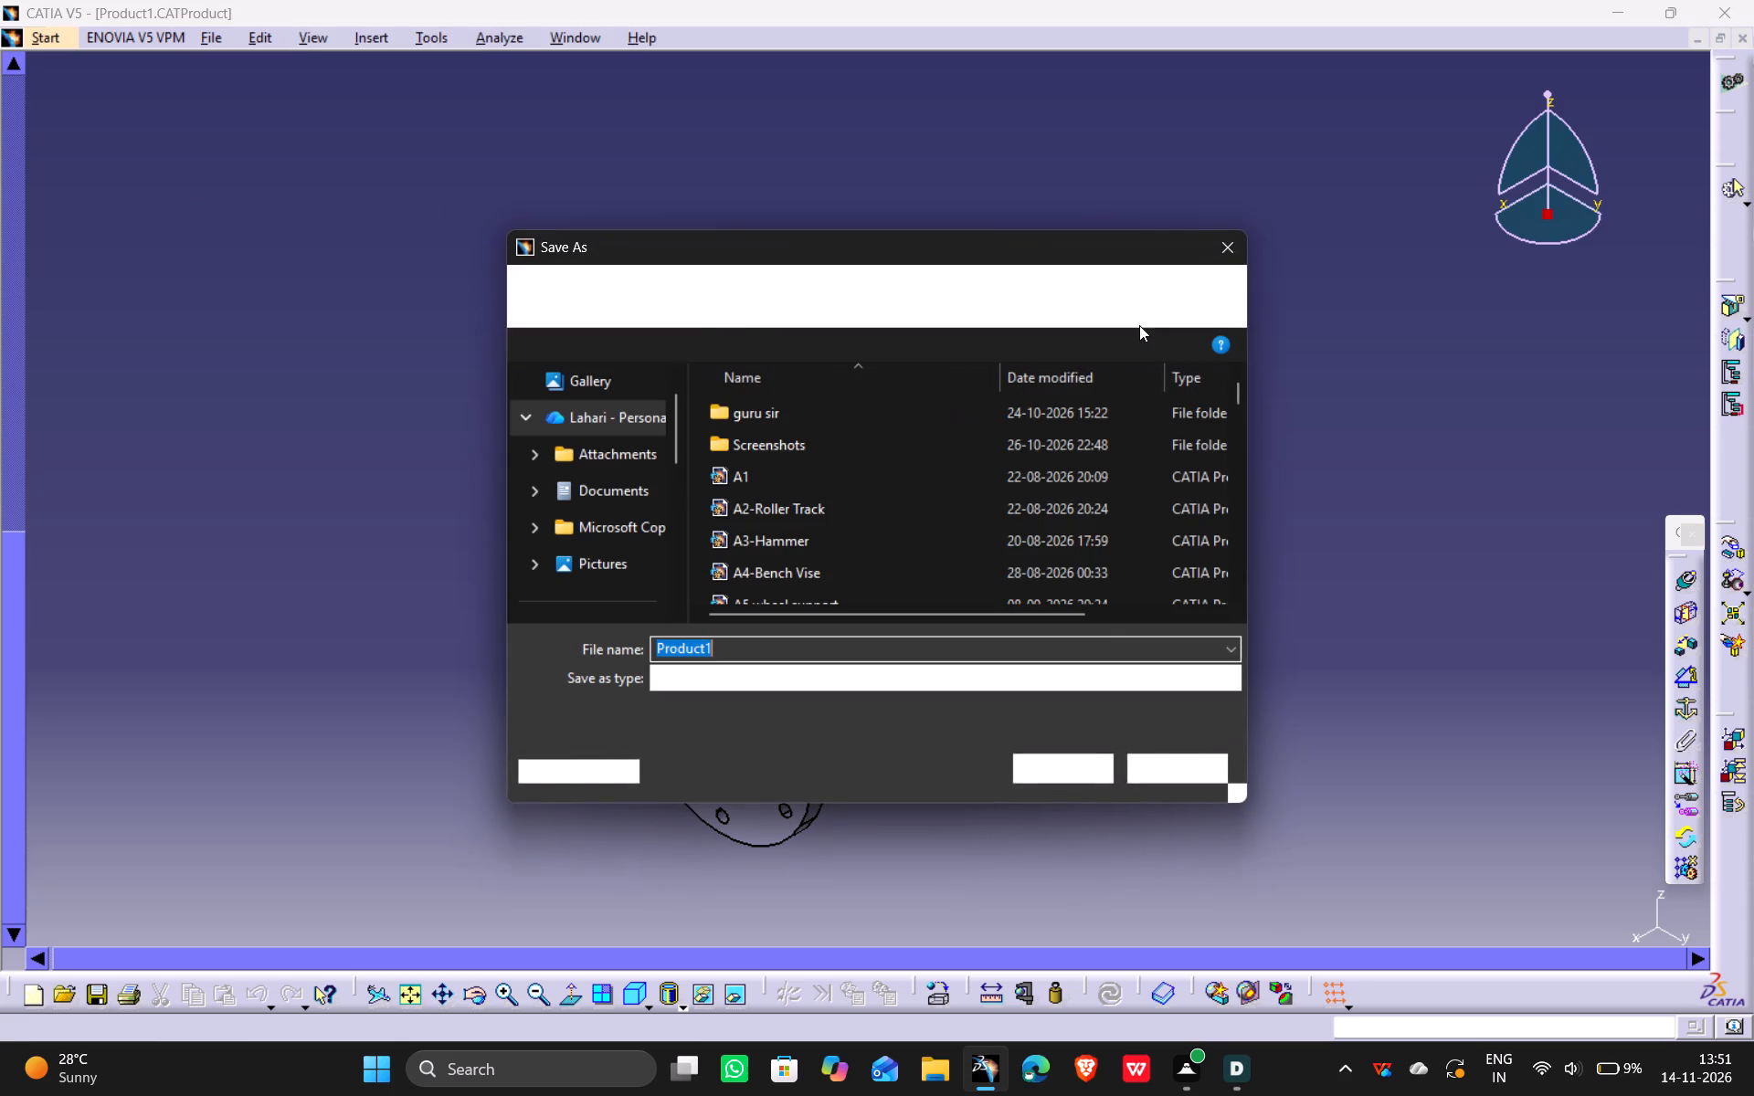
key("p")
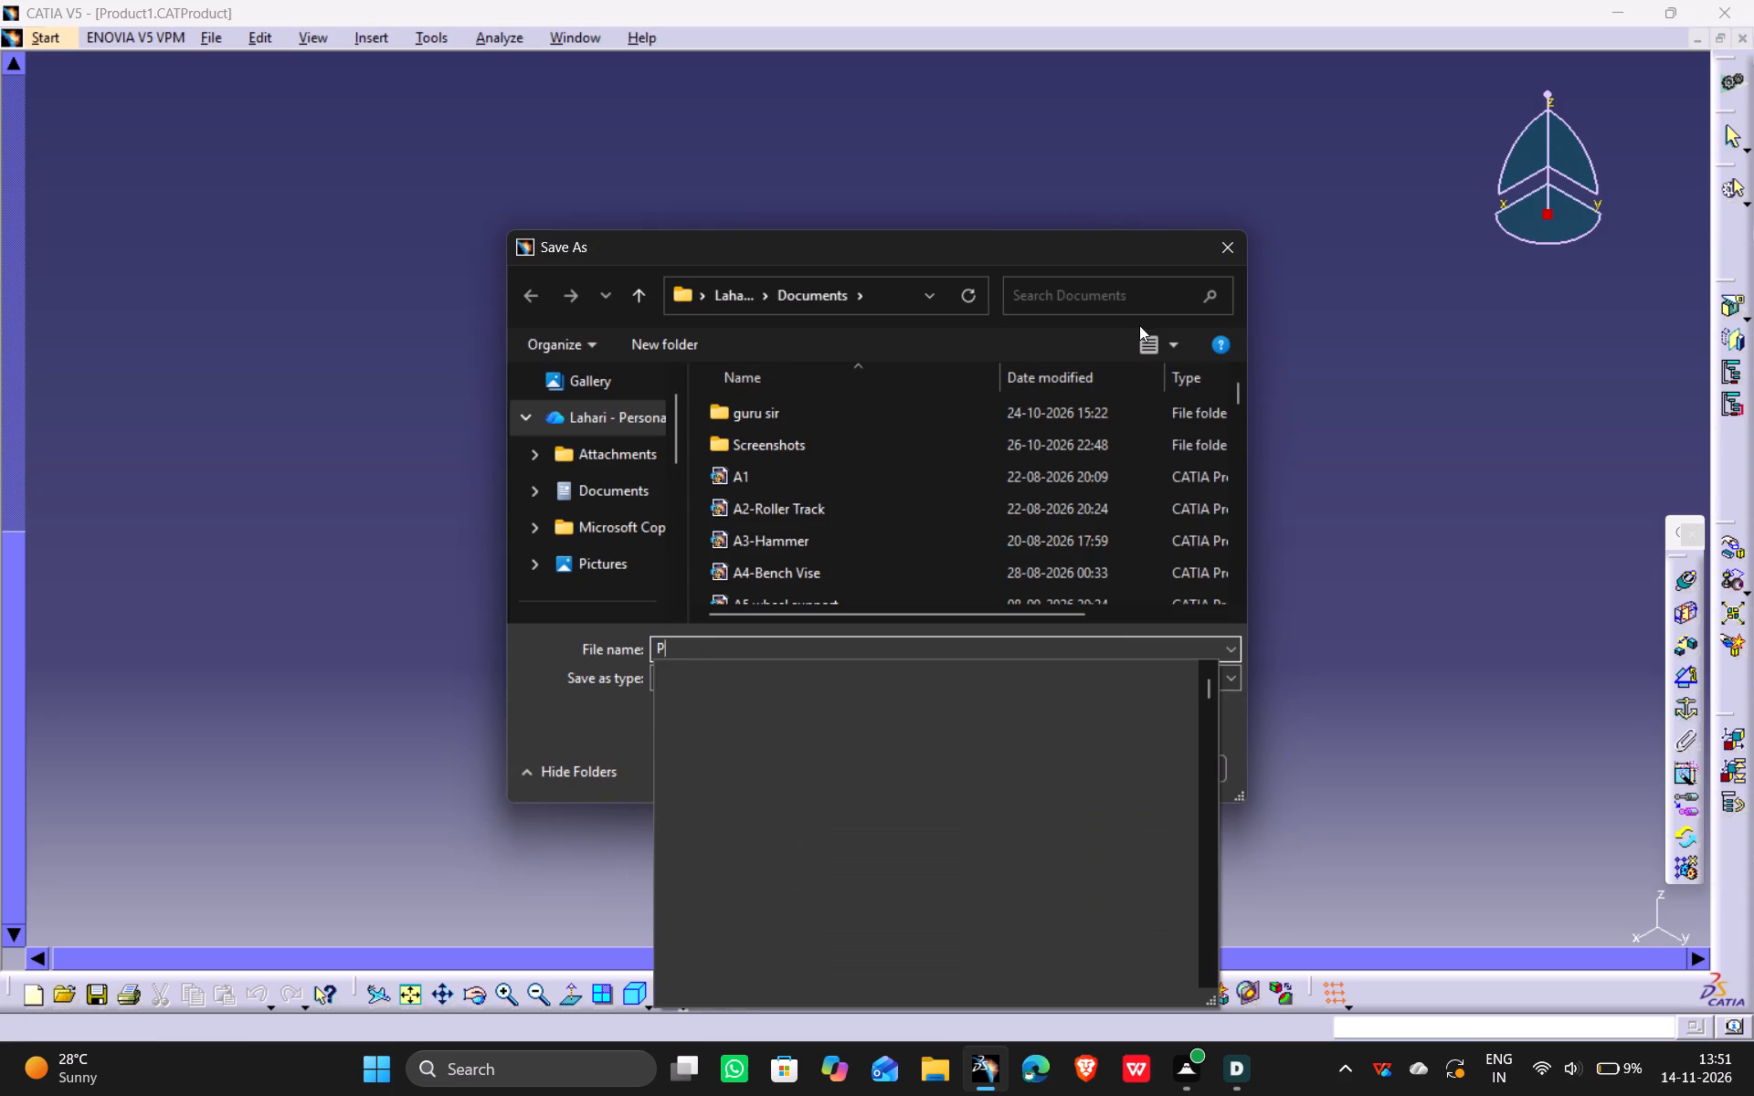
key("5")
key("minus")
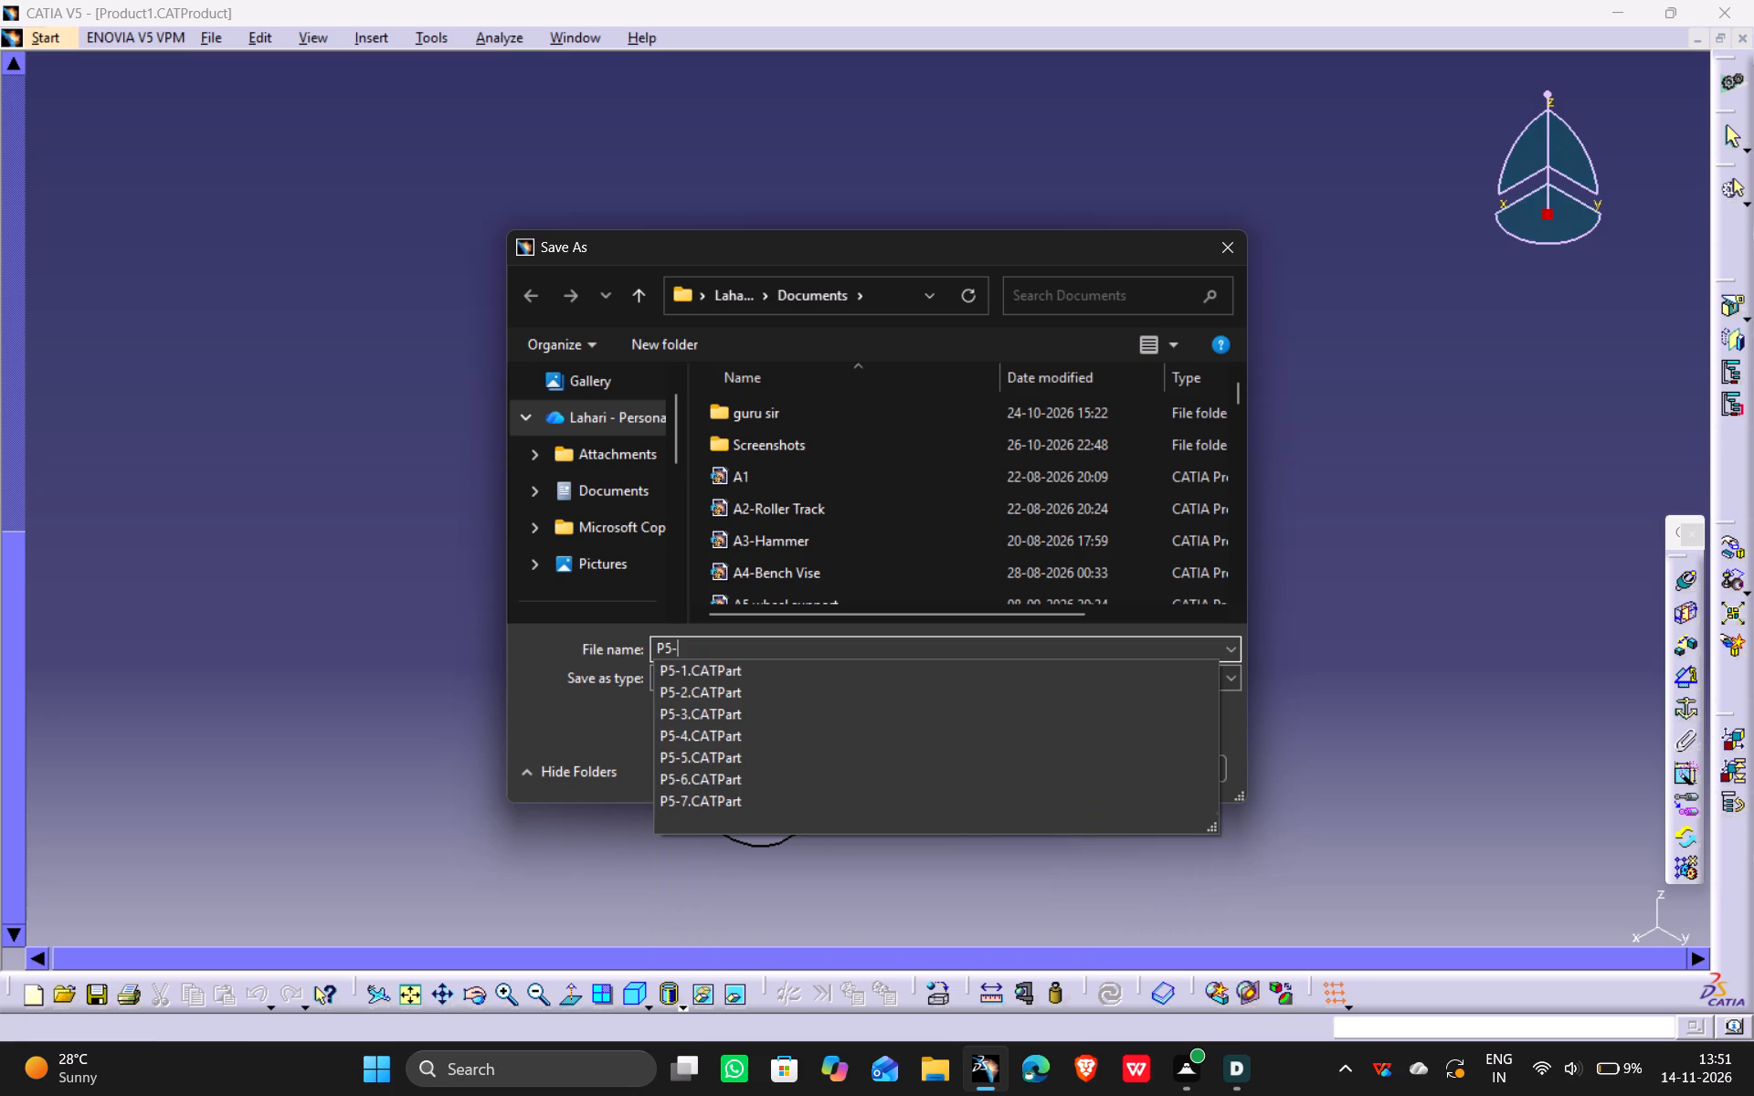
key("b")
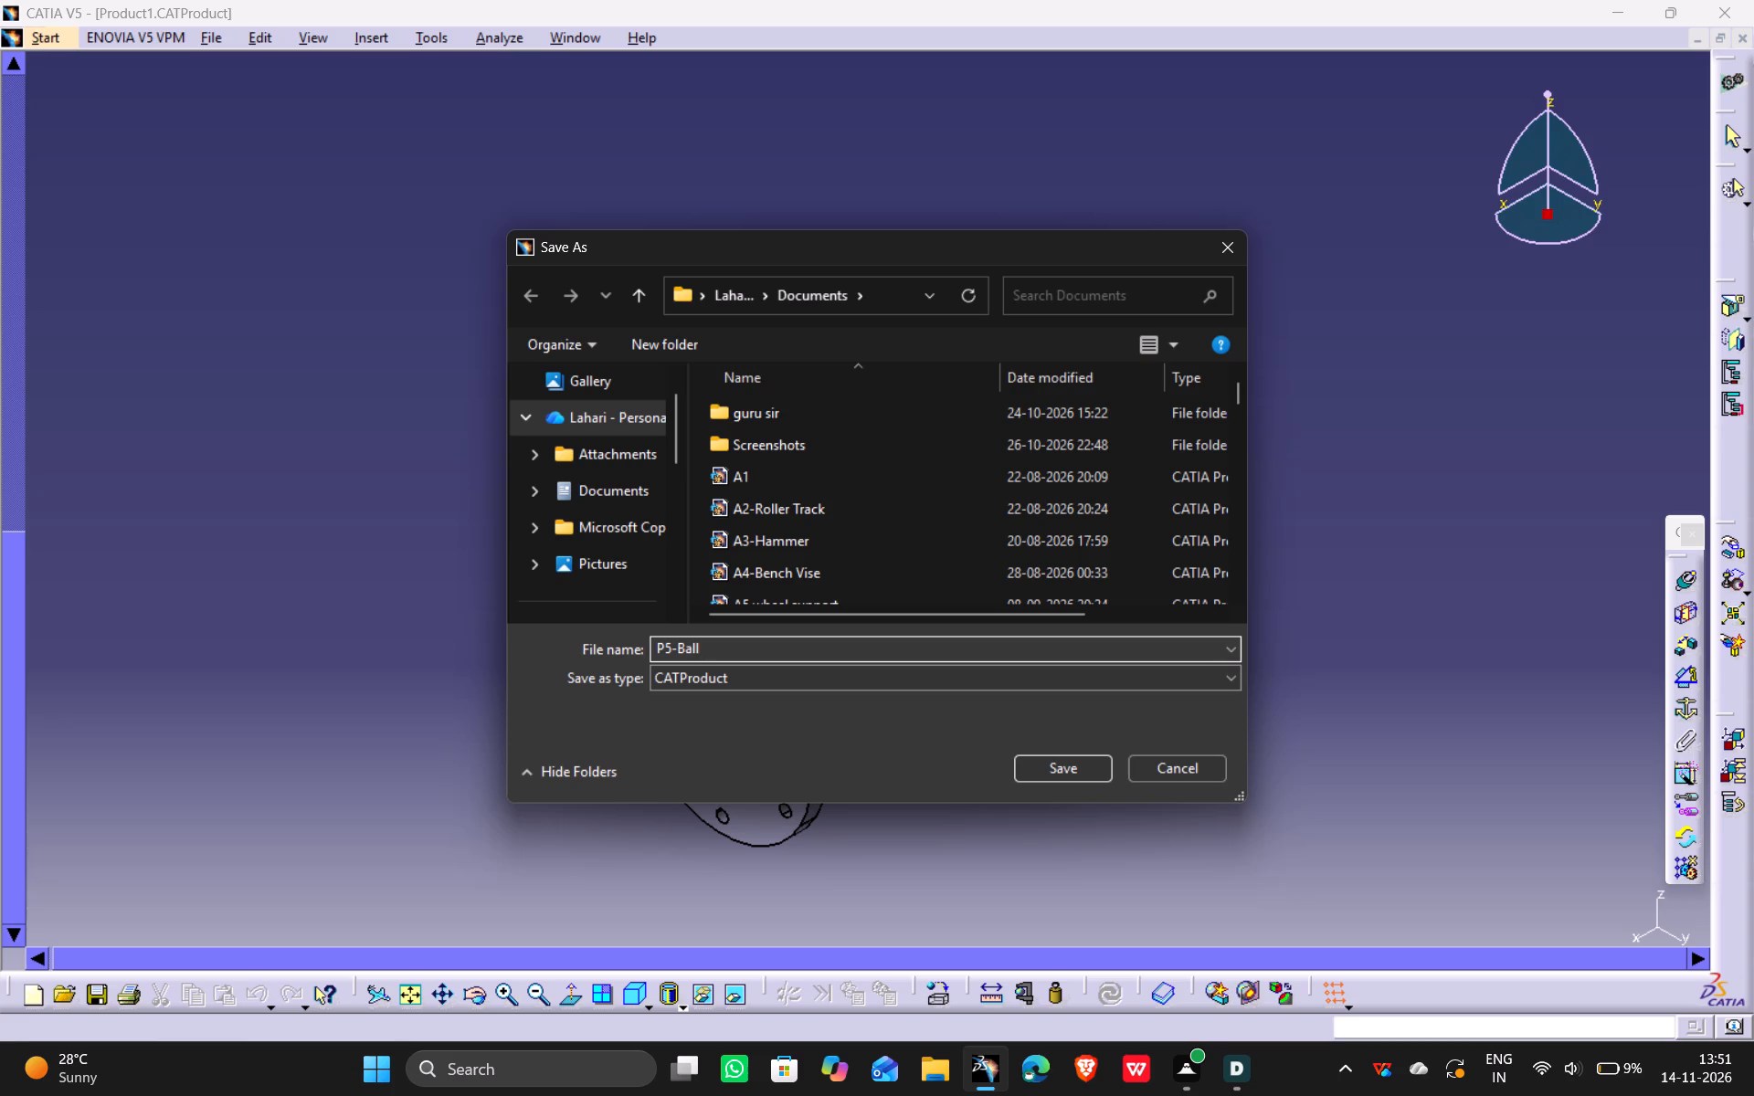
key("shift+v")
type("al")
type("ve")
key("space")
left_click(1080, 761)
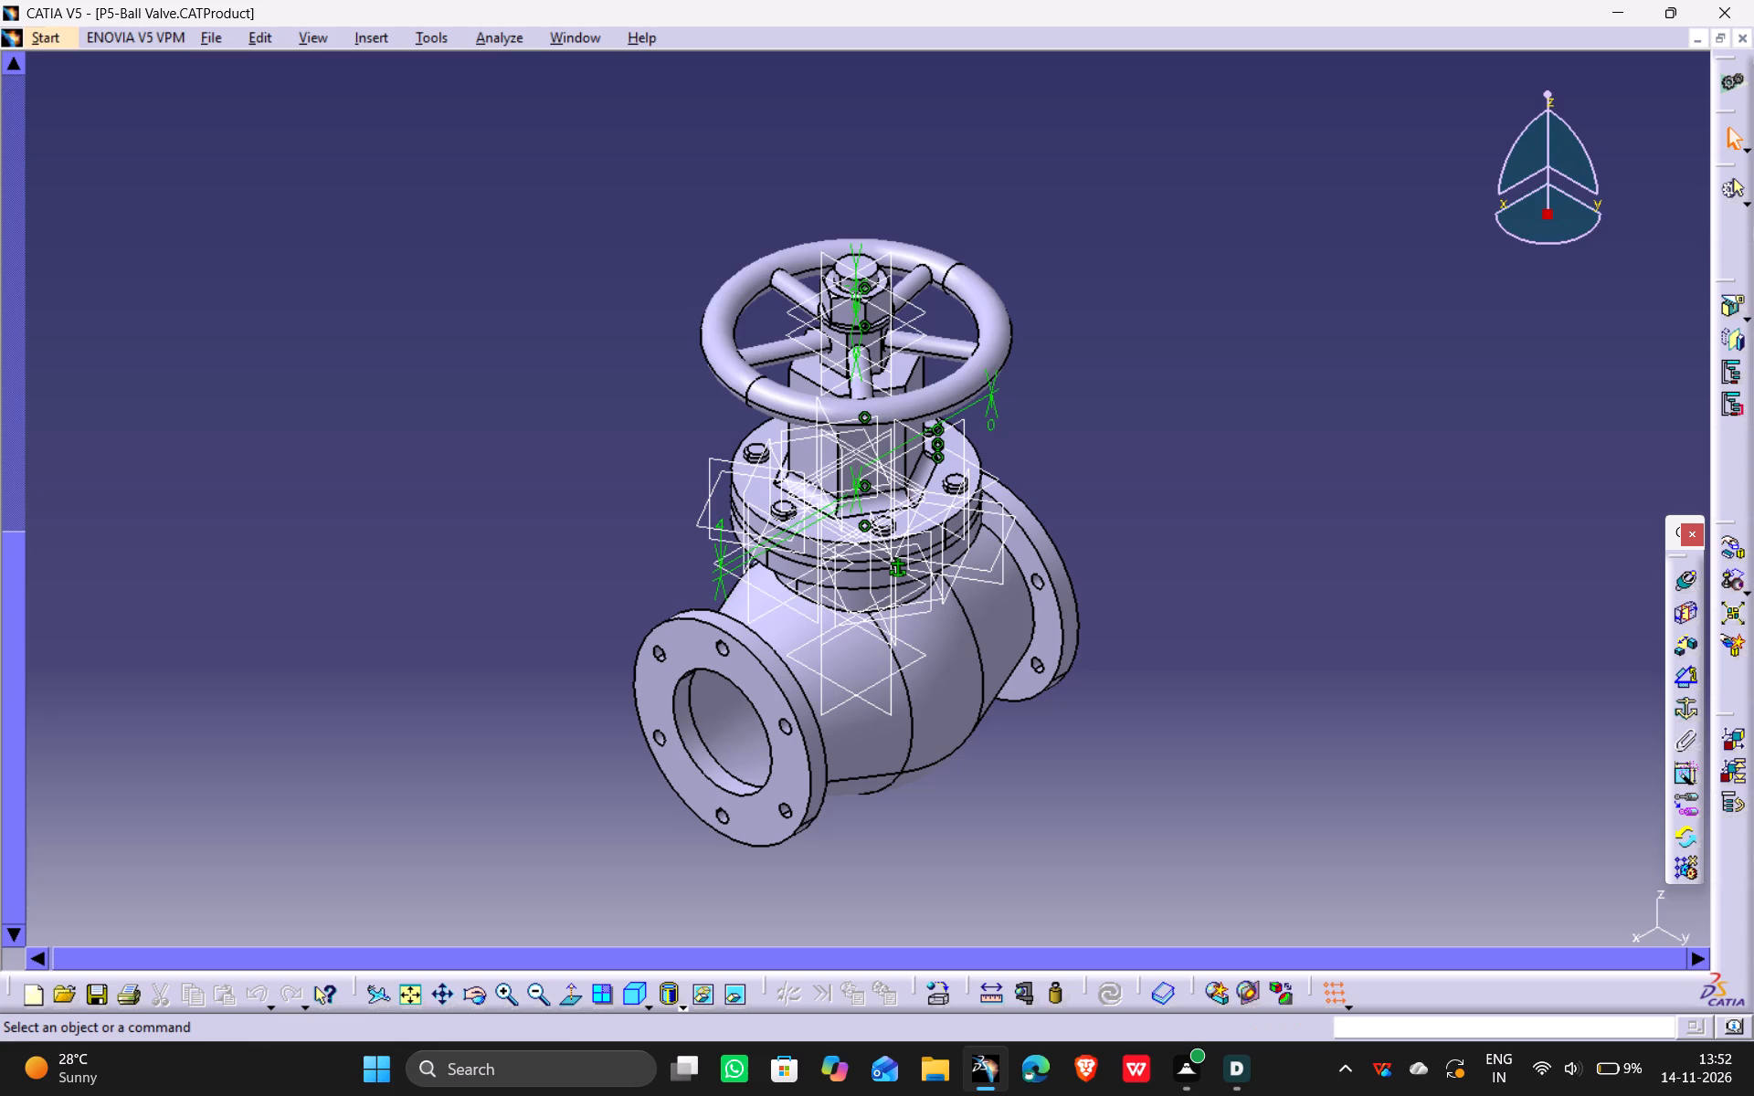
Search everywhere for all Part Design elements of type Plane and hide them in the assembly.
key("ctrl+f")
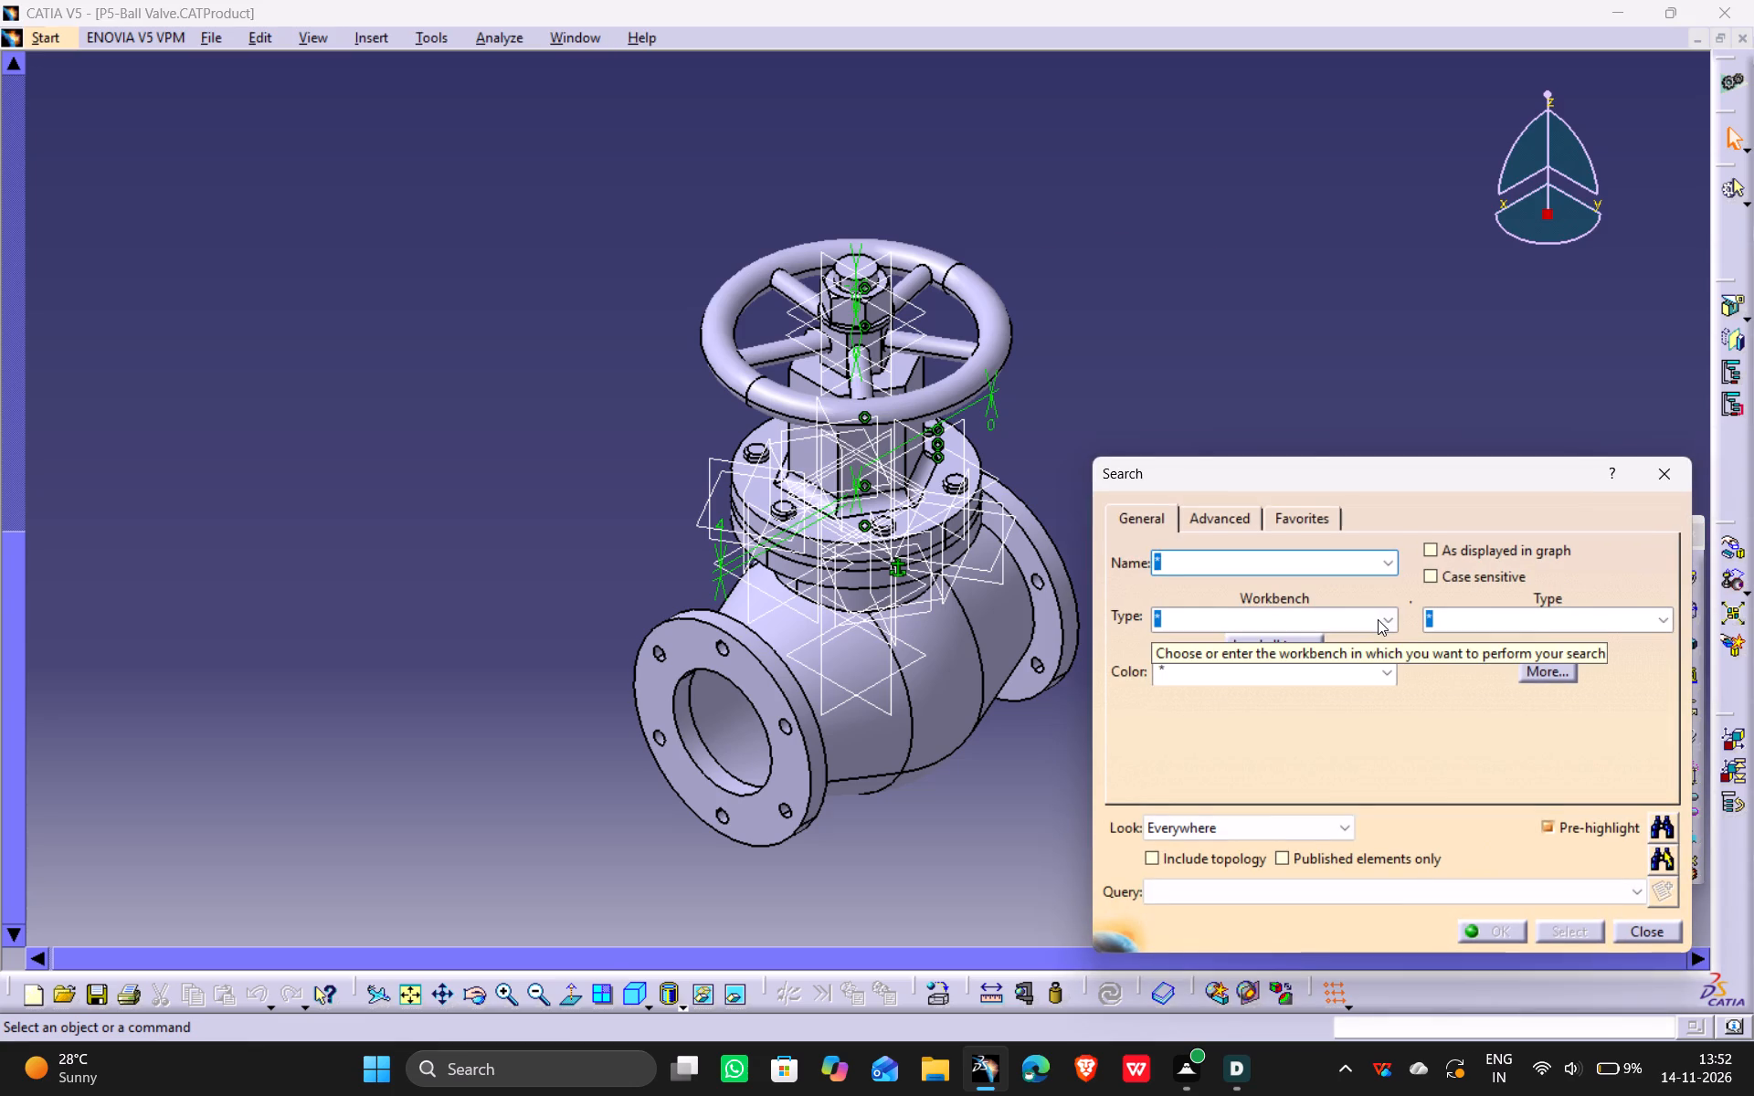
left_click(1378, 617)
left_click(1389, 614)
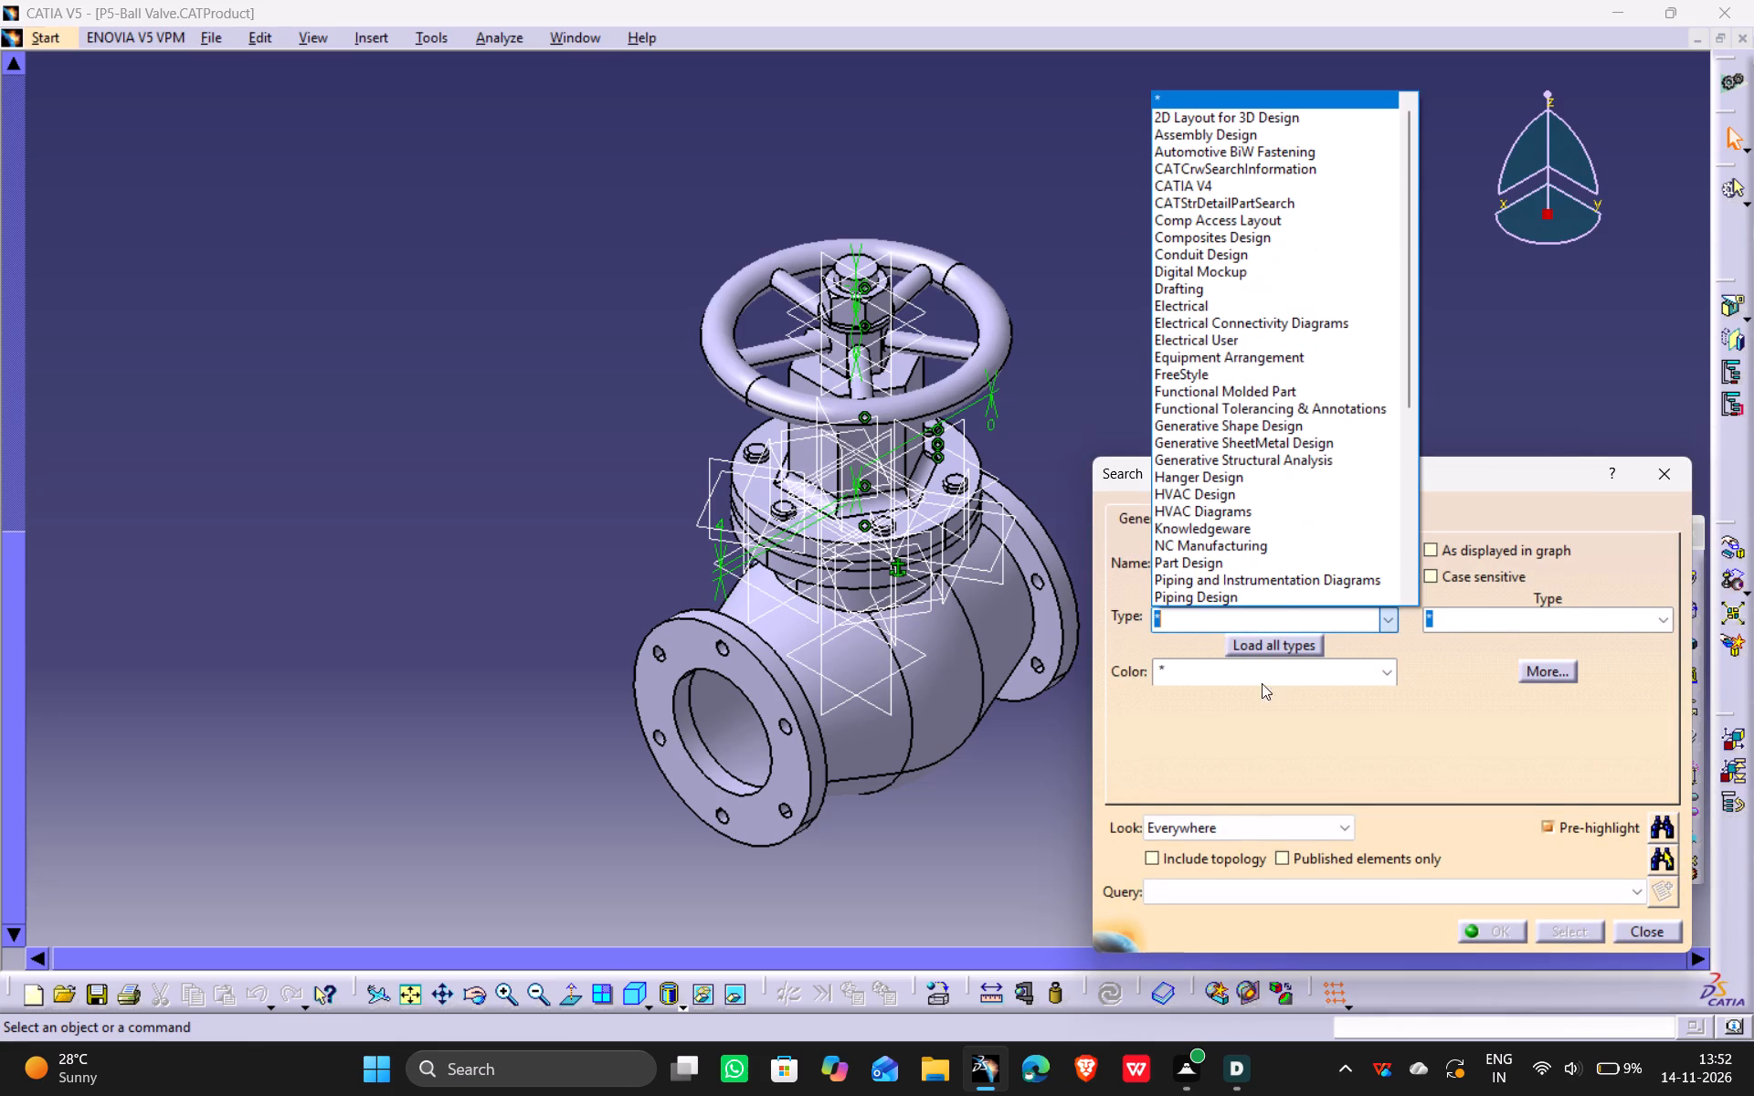
left_click(1239, 566)
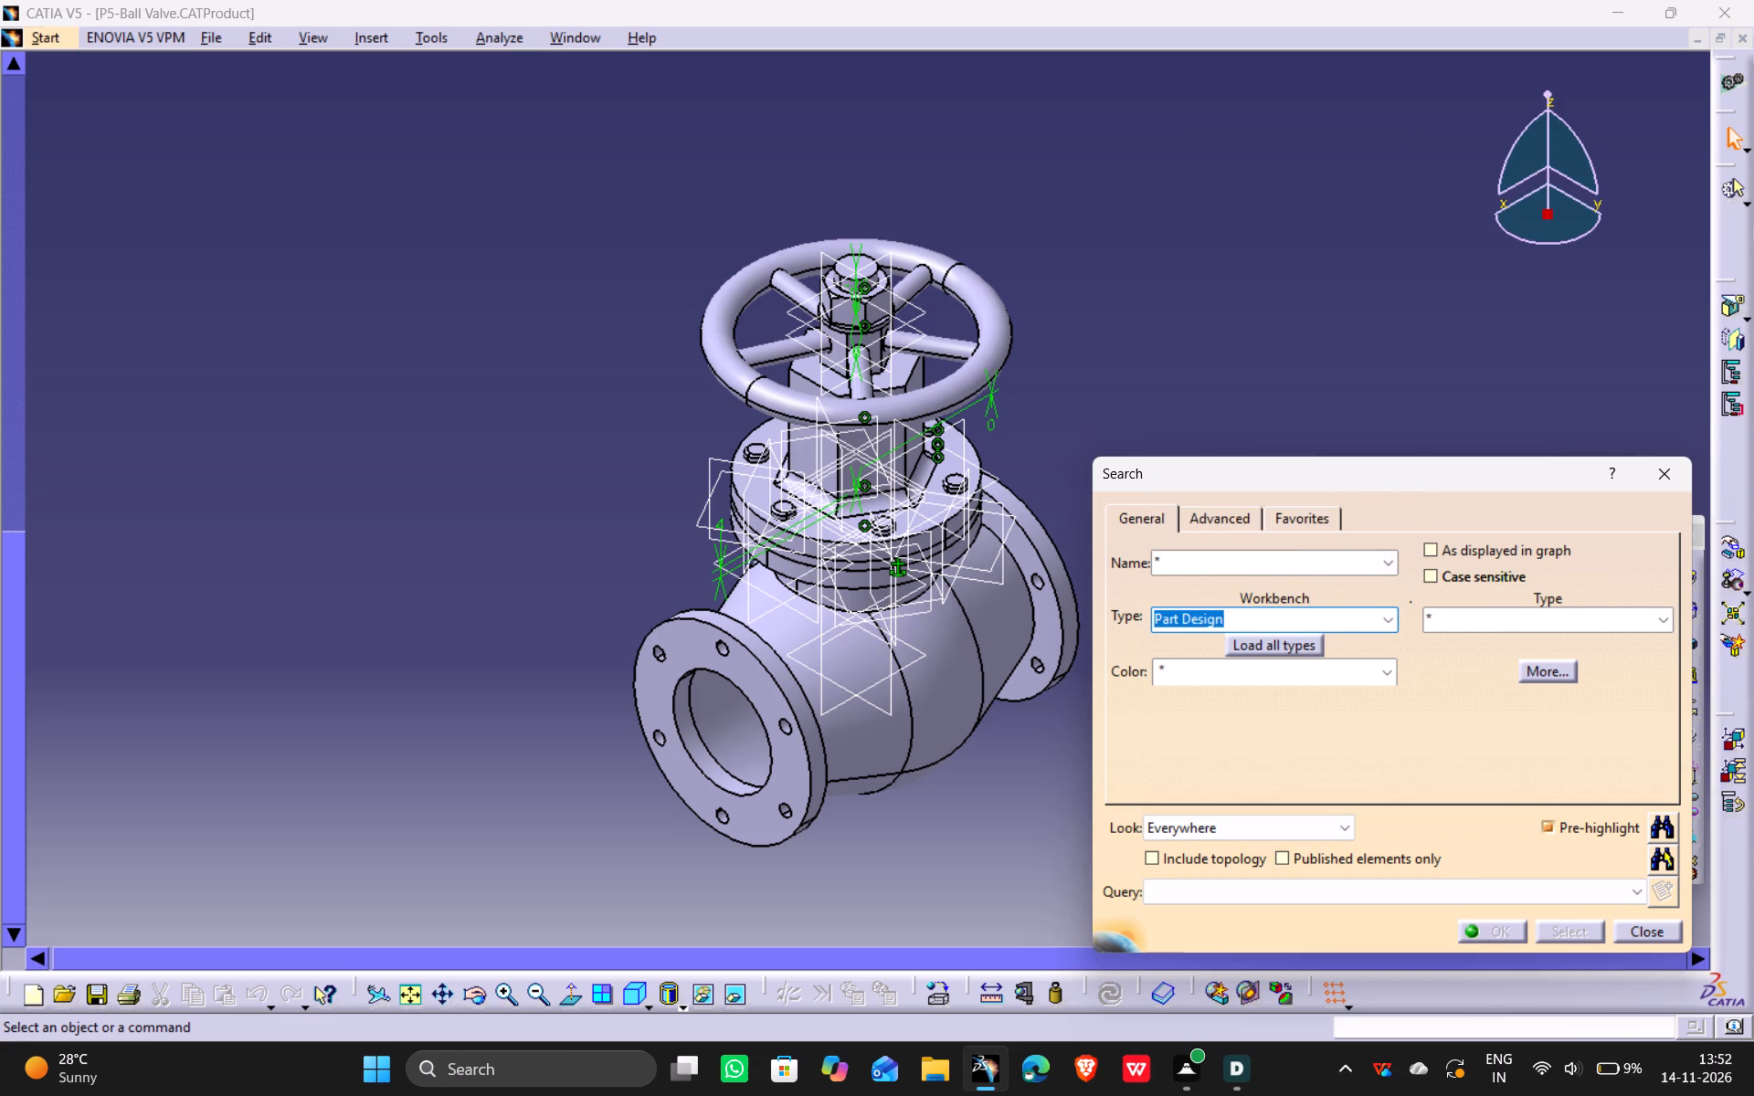
left_click(1519, 611)
left_click(1657, 616)
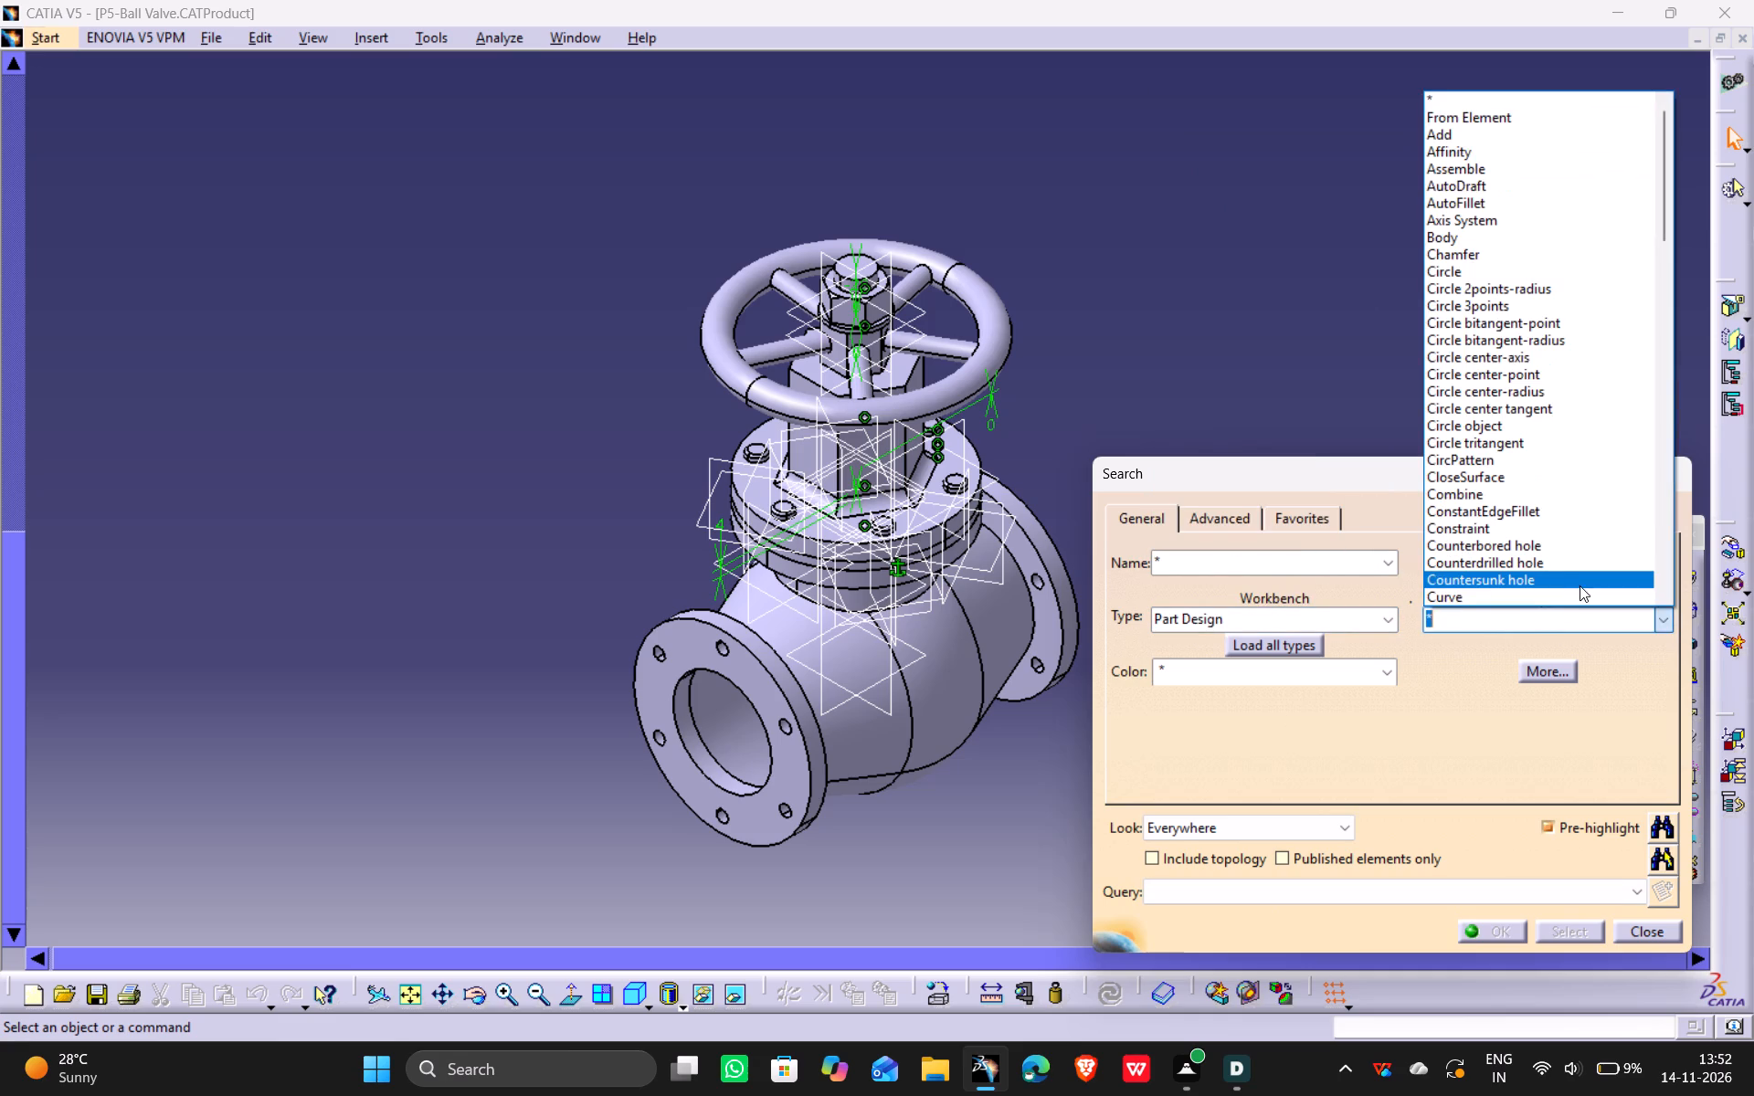
scroll(1553, 579, "down", 7)
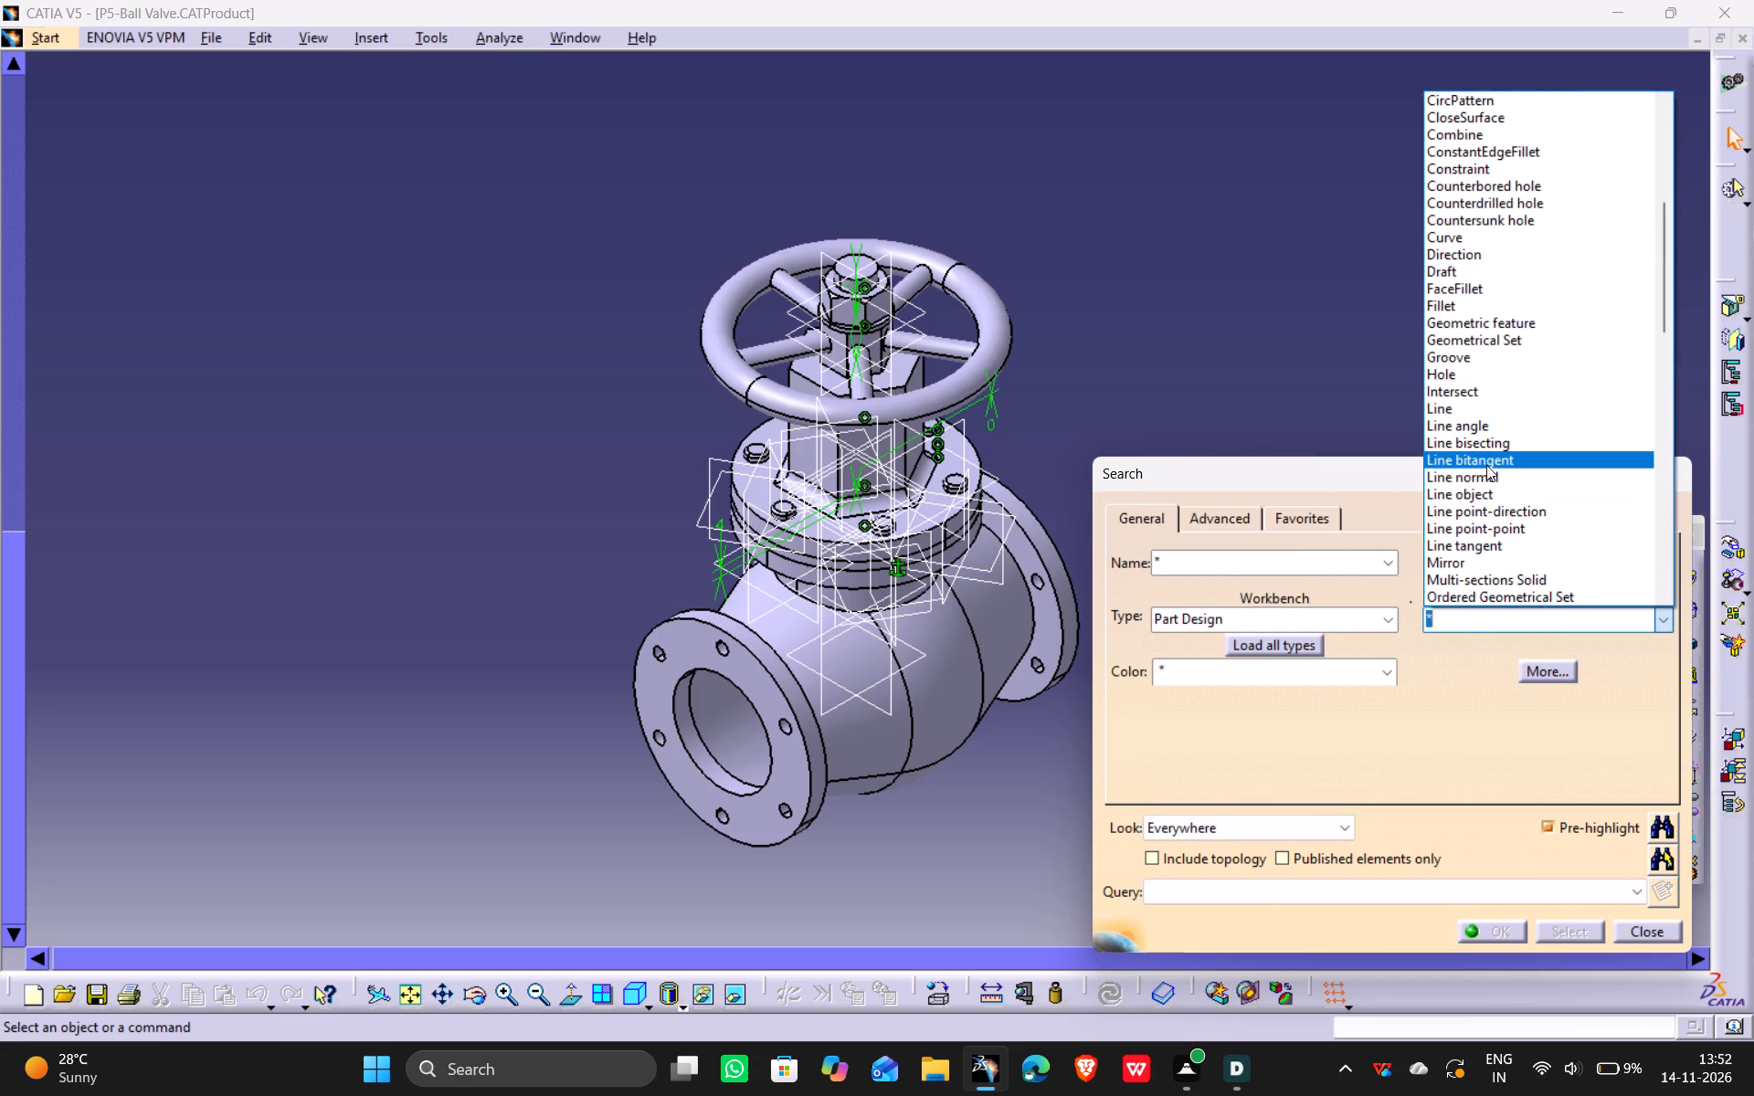
scroll(1486, 465, "down", 4)
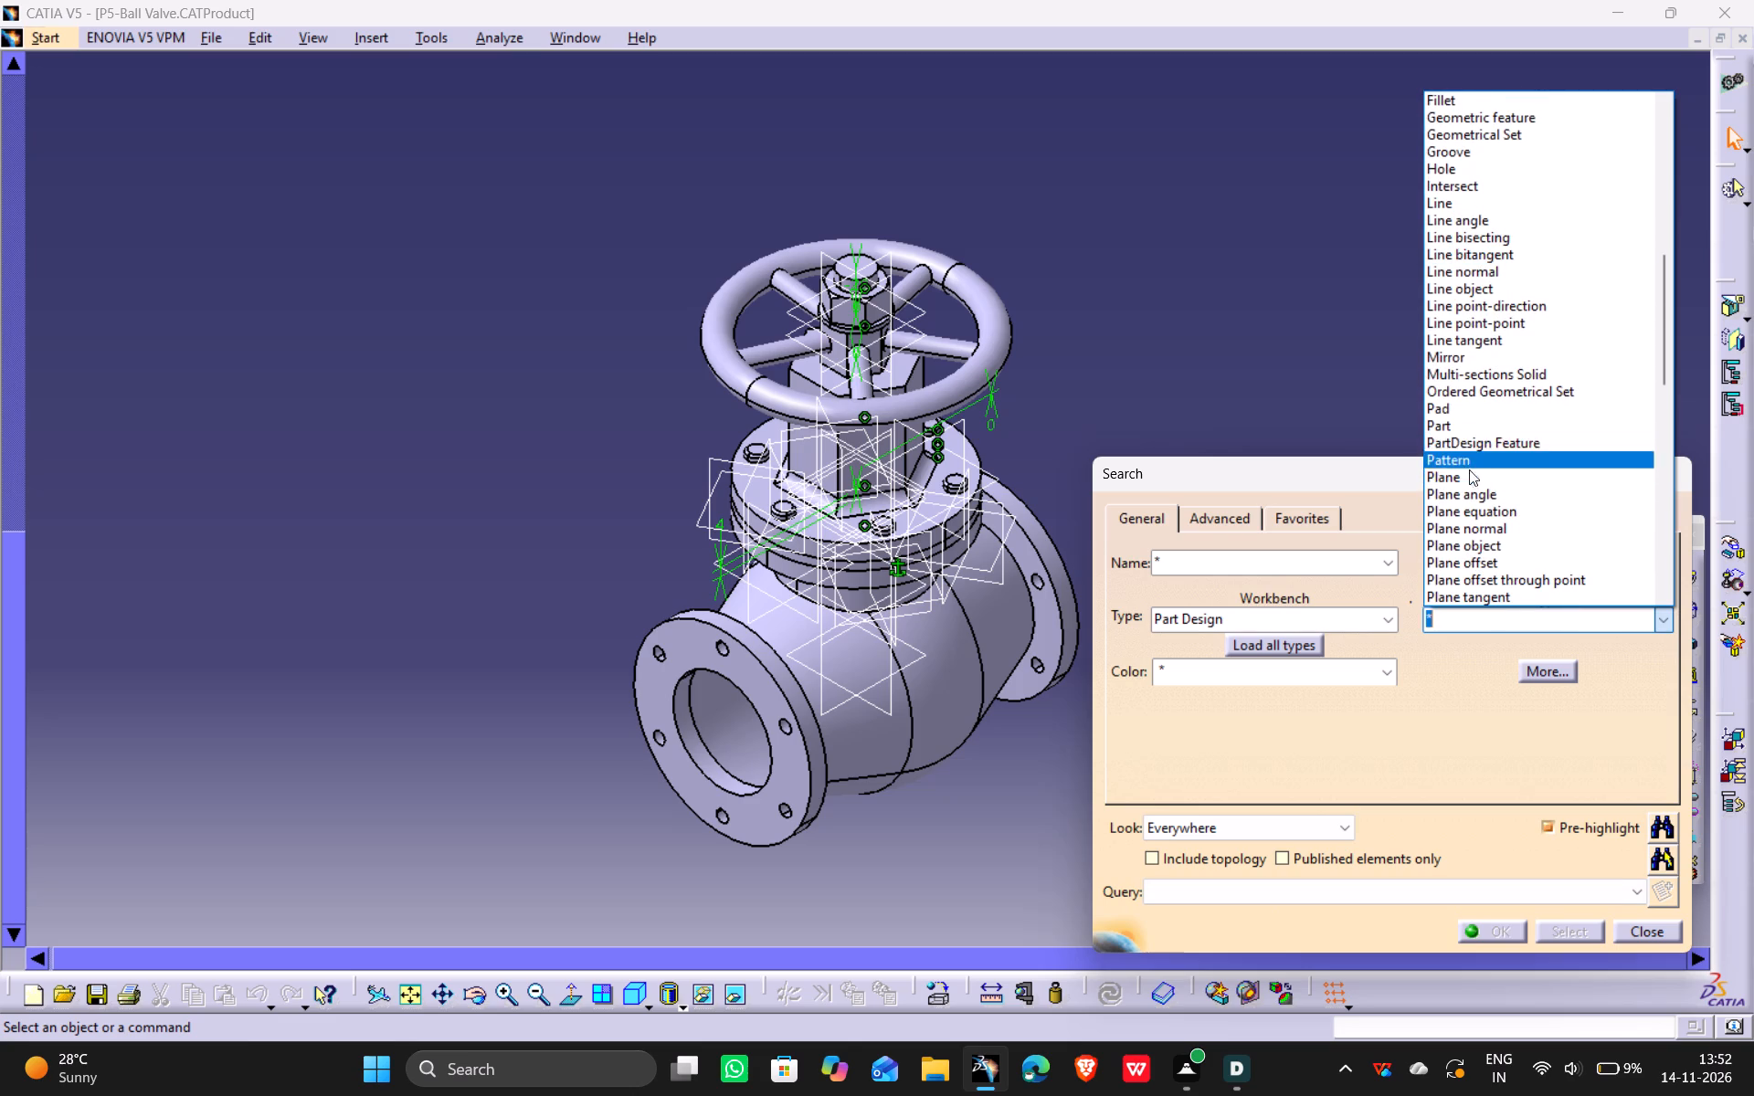
left_click(1467, 476)
left_click(1660, 856)
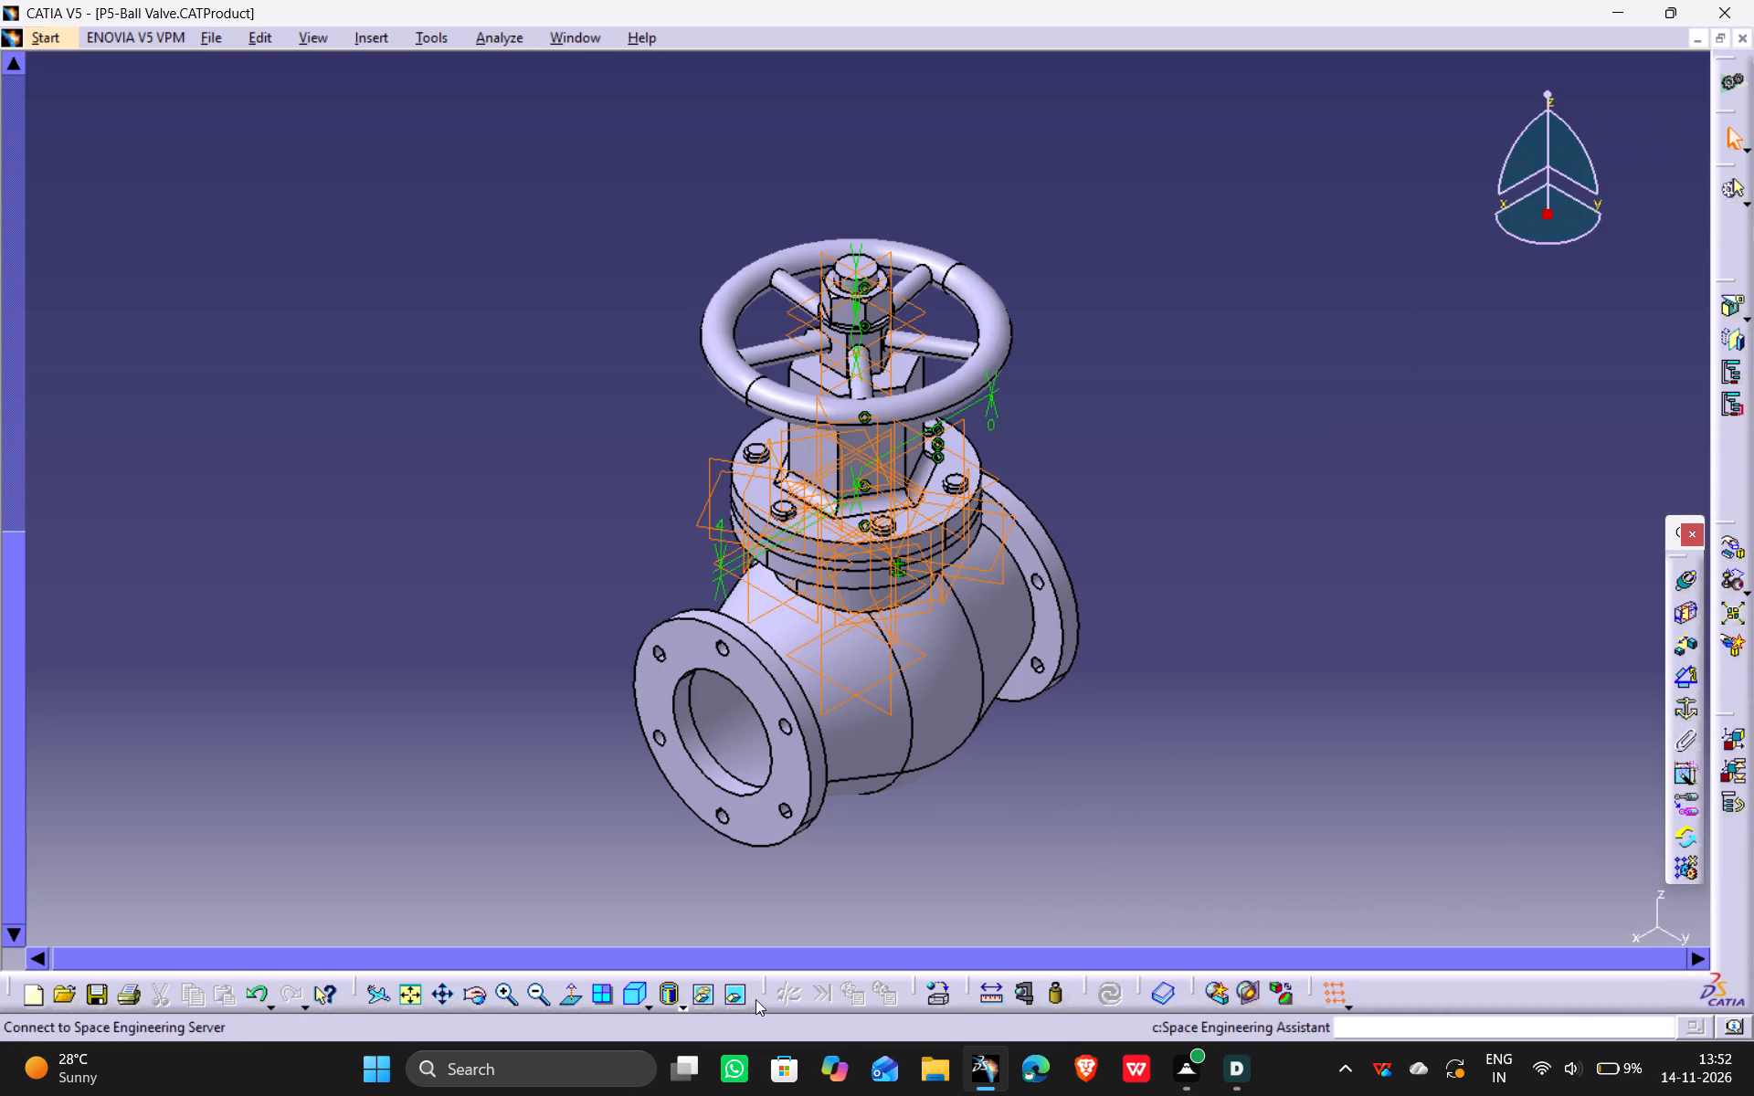
left_click(705, 999)
left_click(1225, 589)
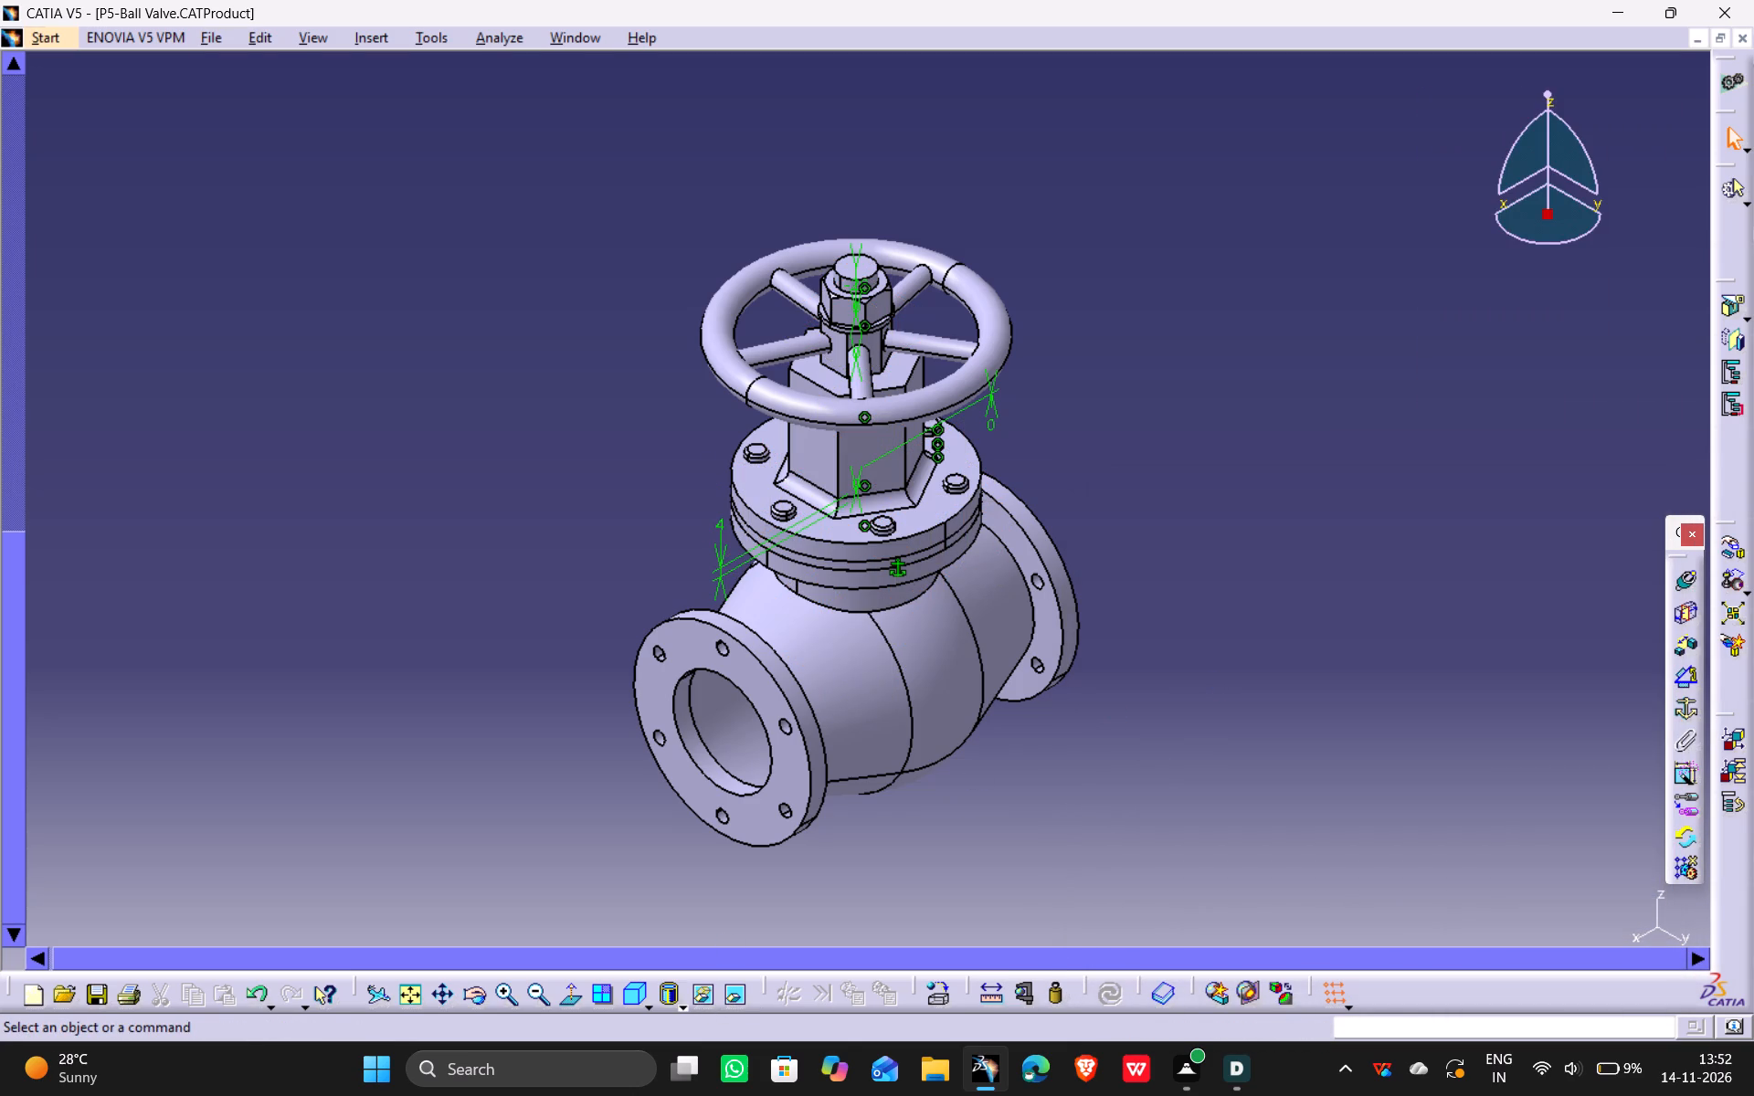
Hide the assembly's whole Constraints group.
scroll(422, 643, "up", 11)
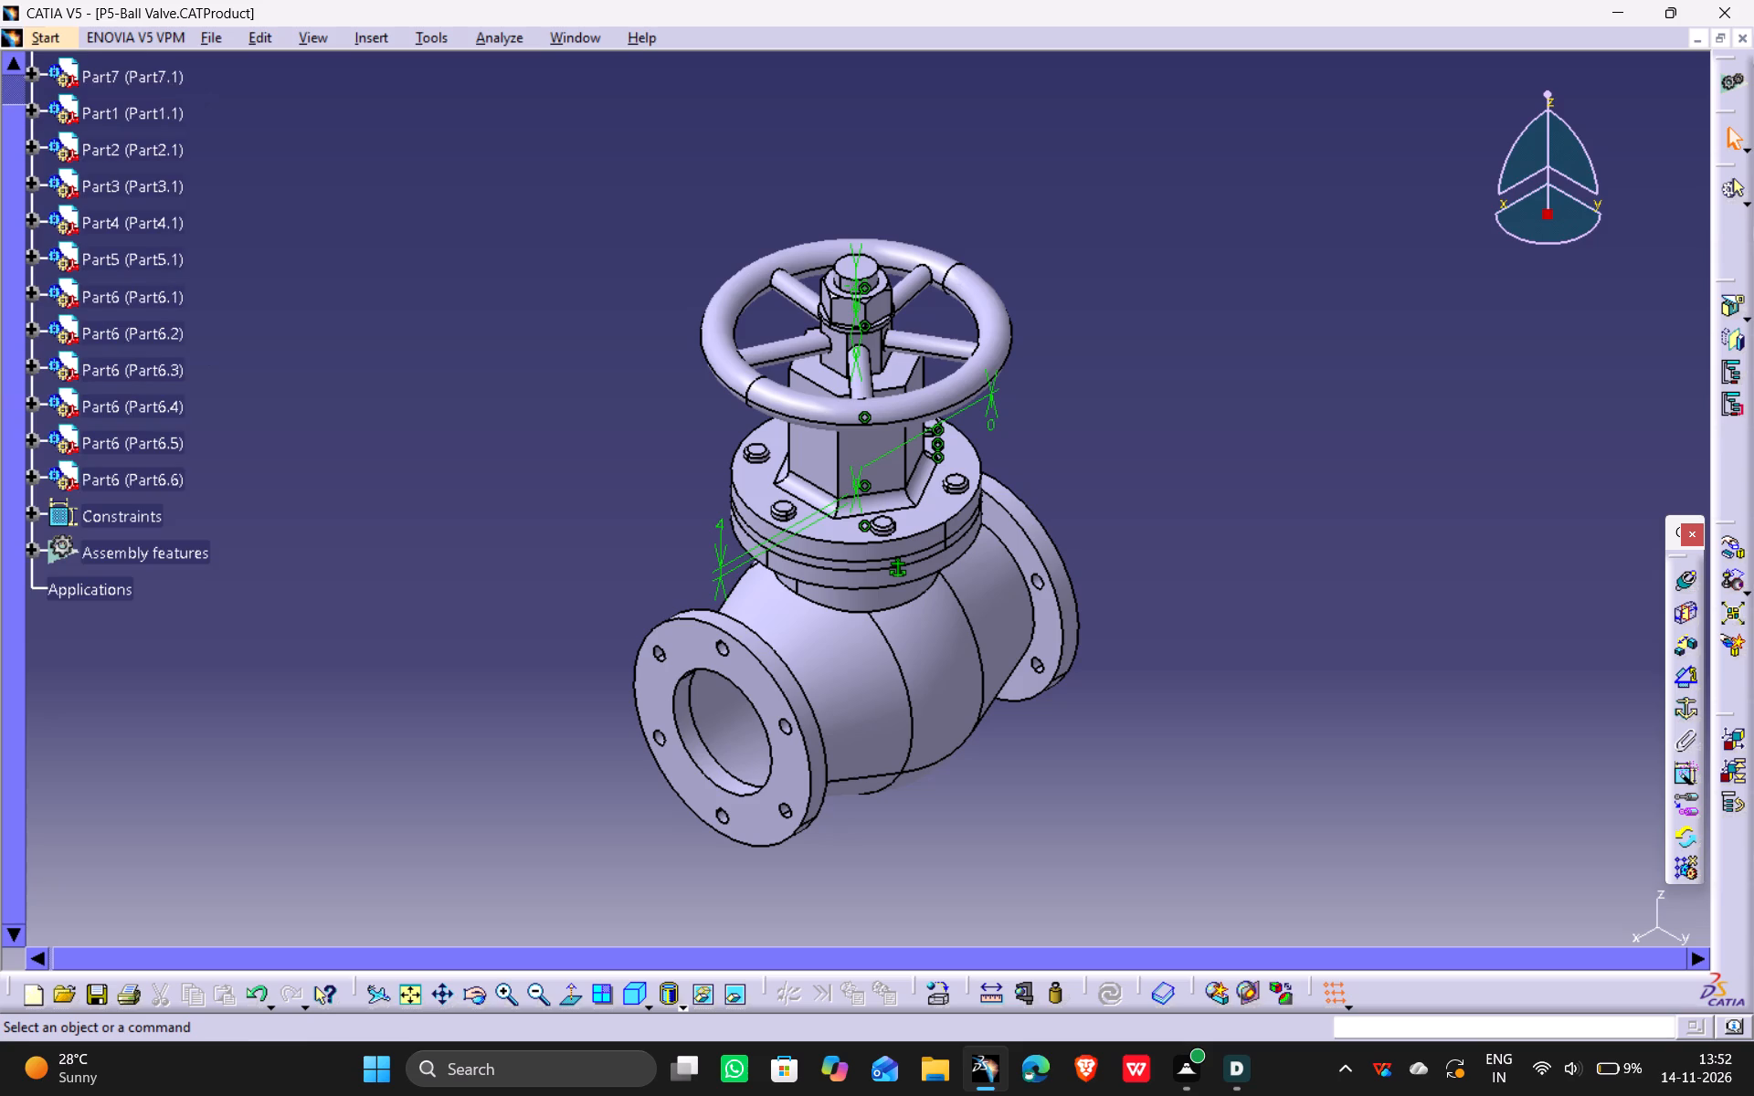
left_click(131, 509)
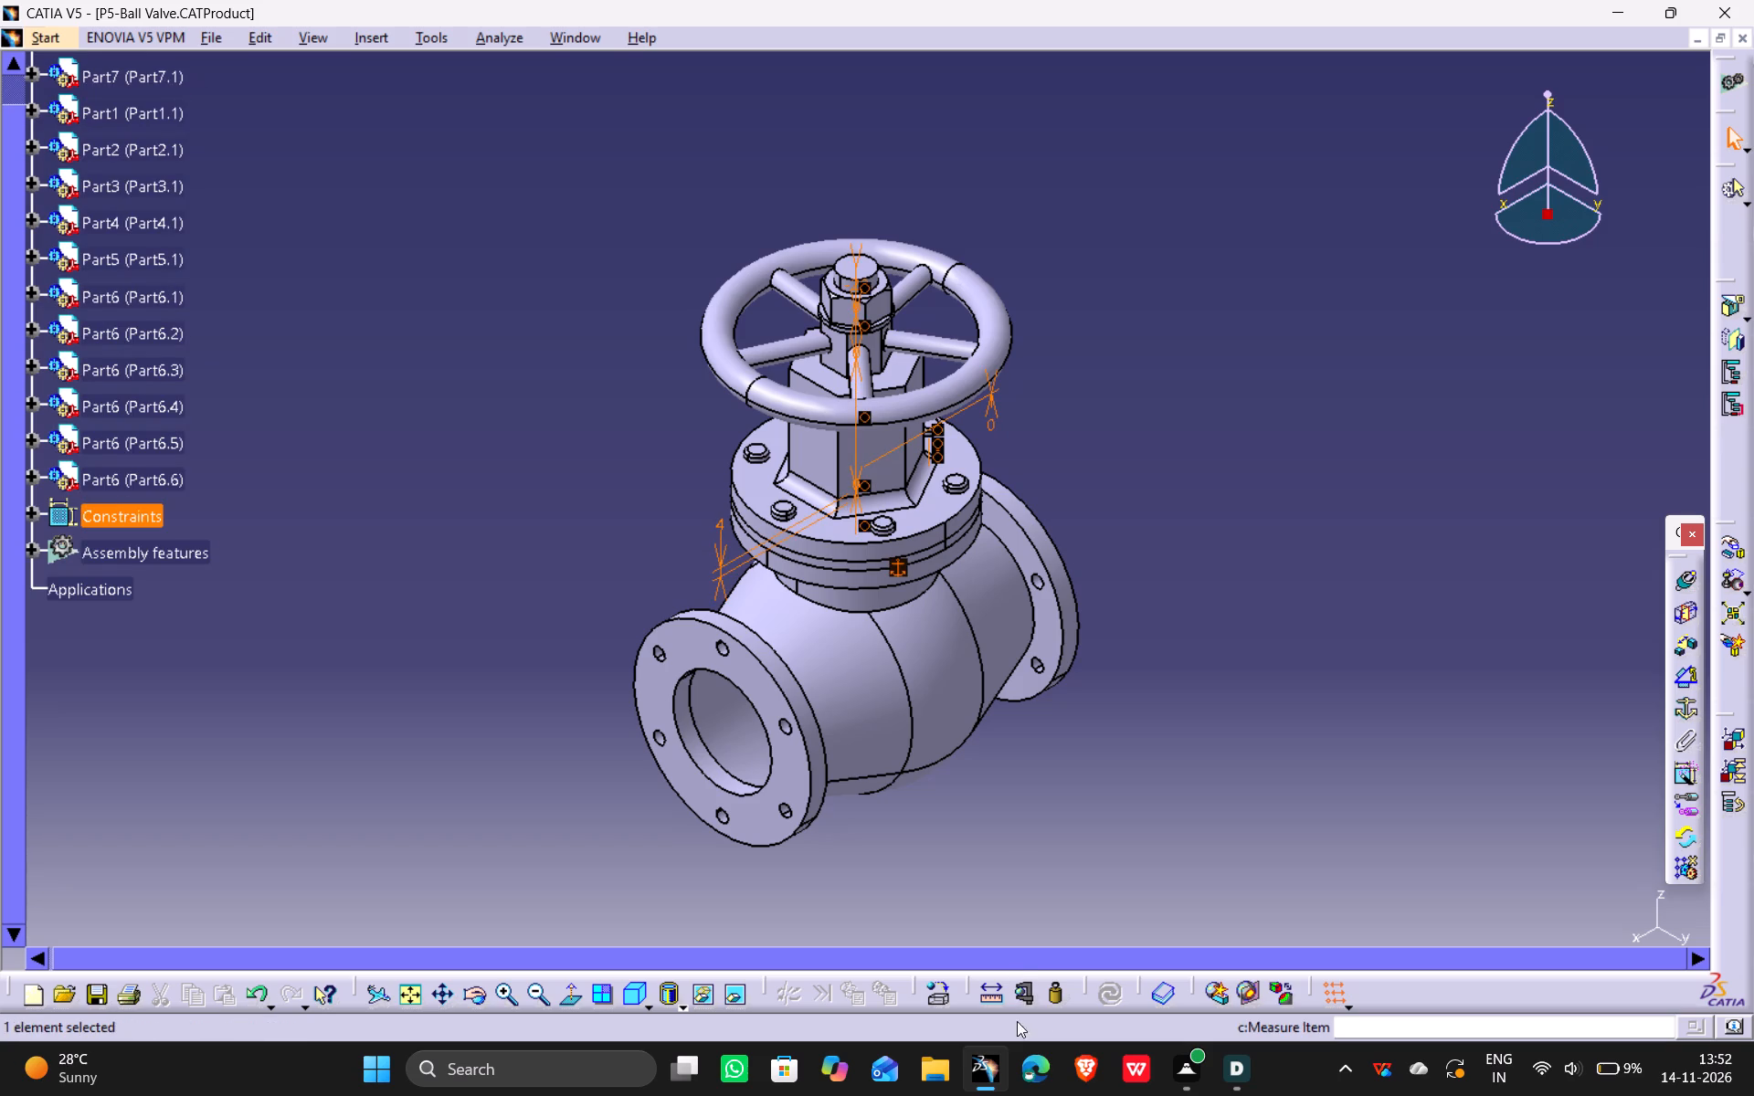
left_click(703, 990)
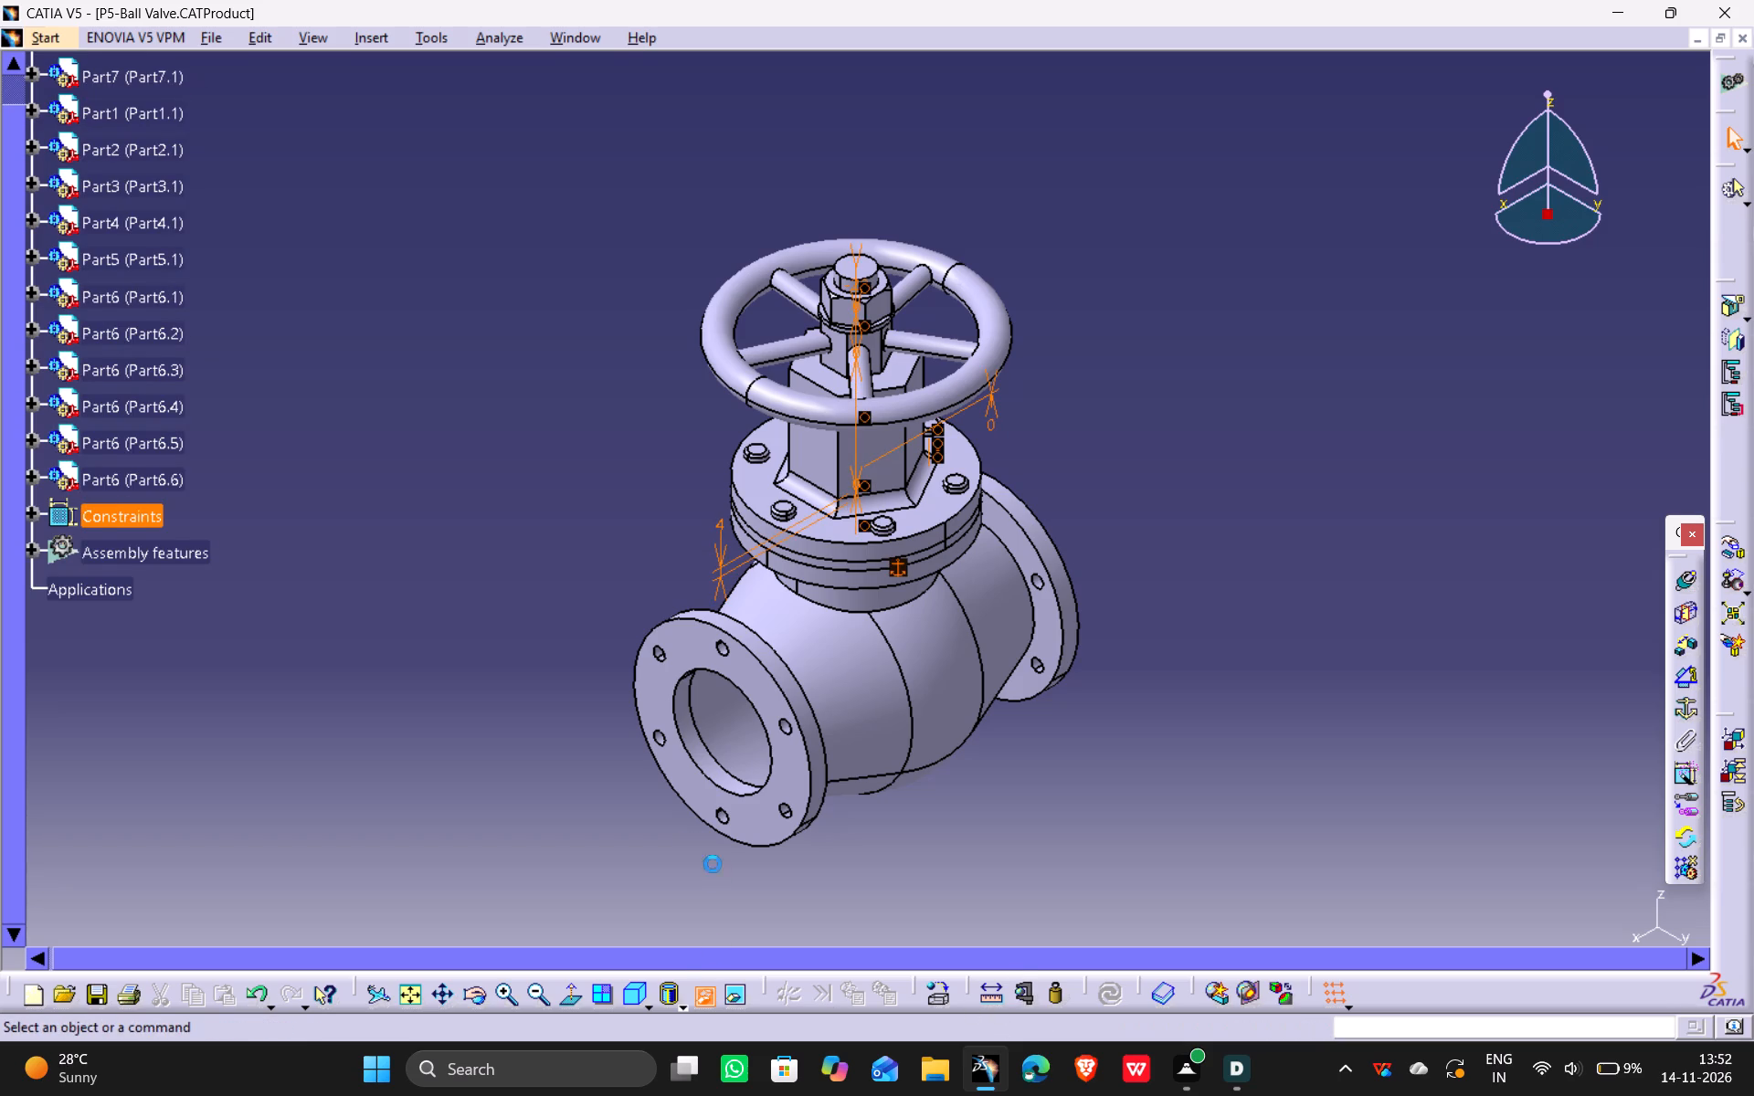
left_click(596, 547)
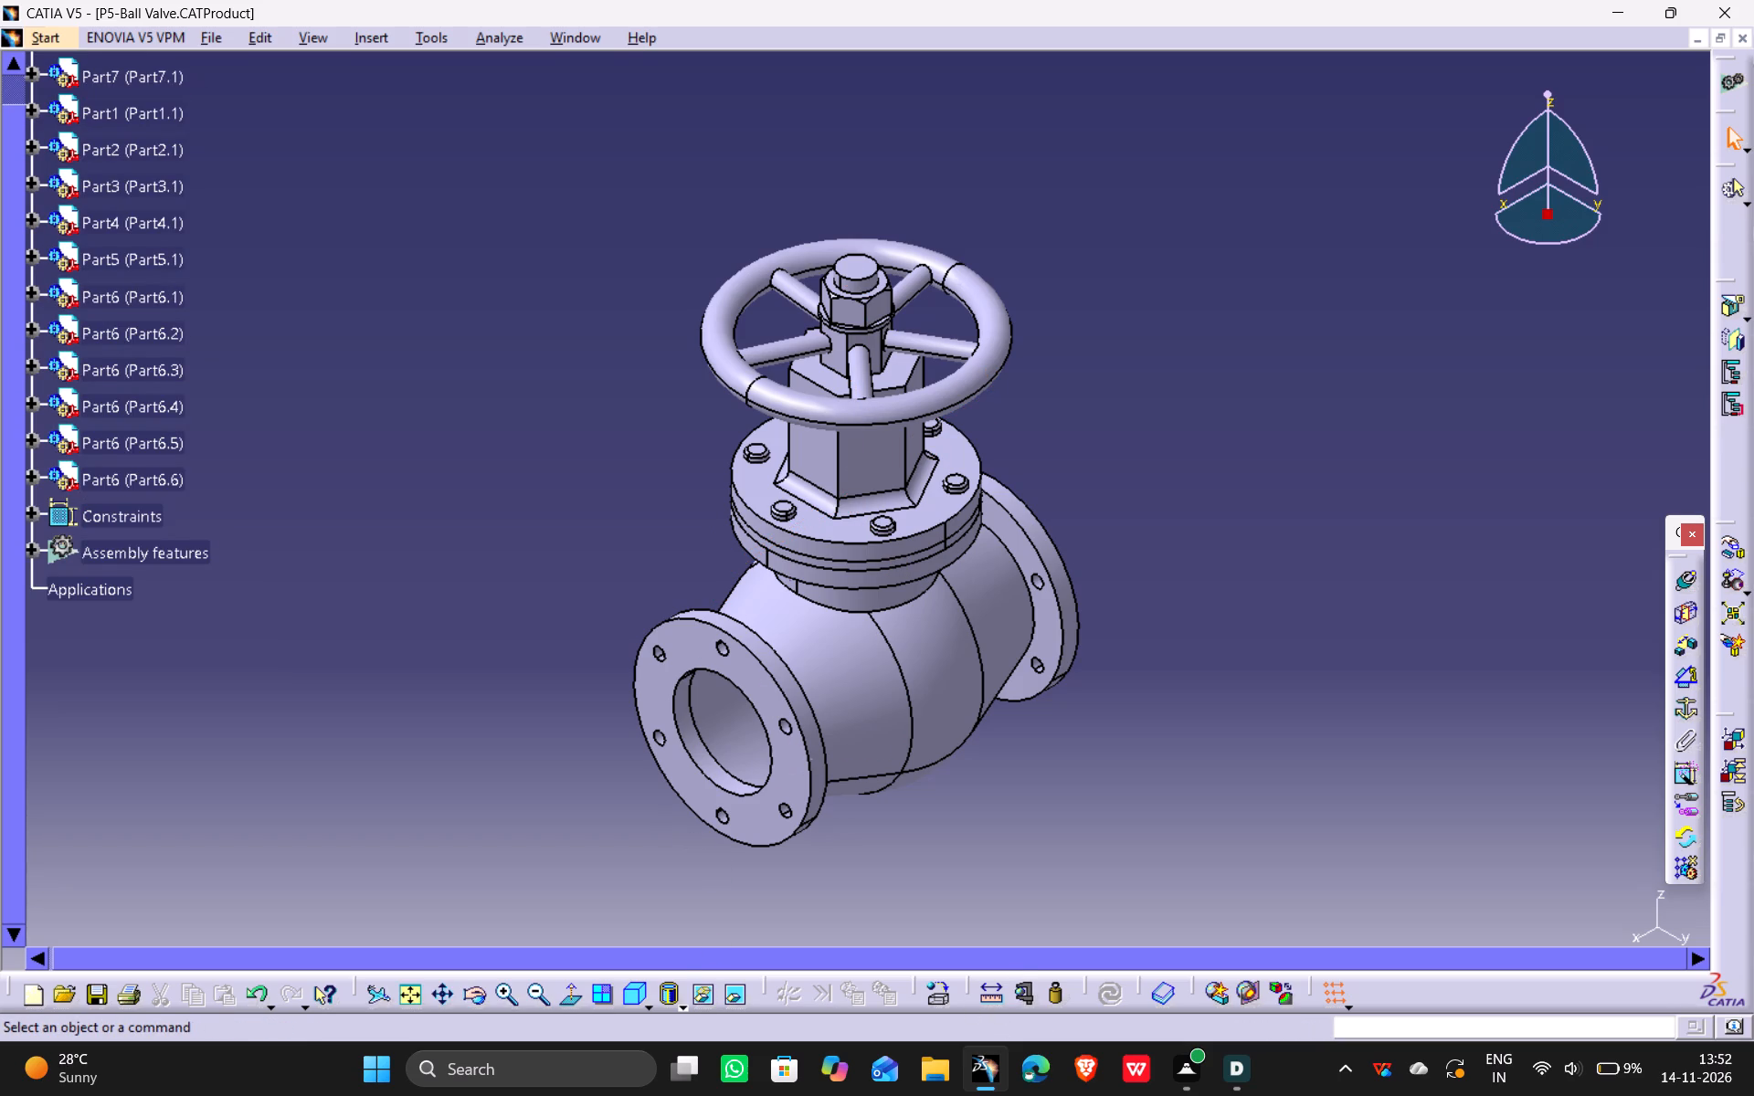
Examine the cleaned-up valve from several sides, then show it fitted in isometric view.
middle_click_drag(585, 572, 798, 401)
scroll(582, 571, "down", 2)
left_click_drag(580, 569, 798, 401)
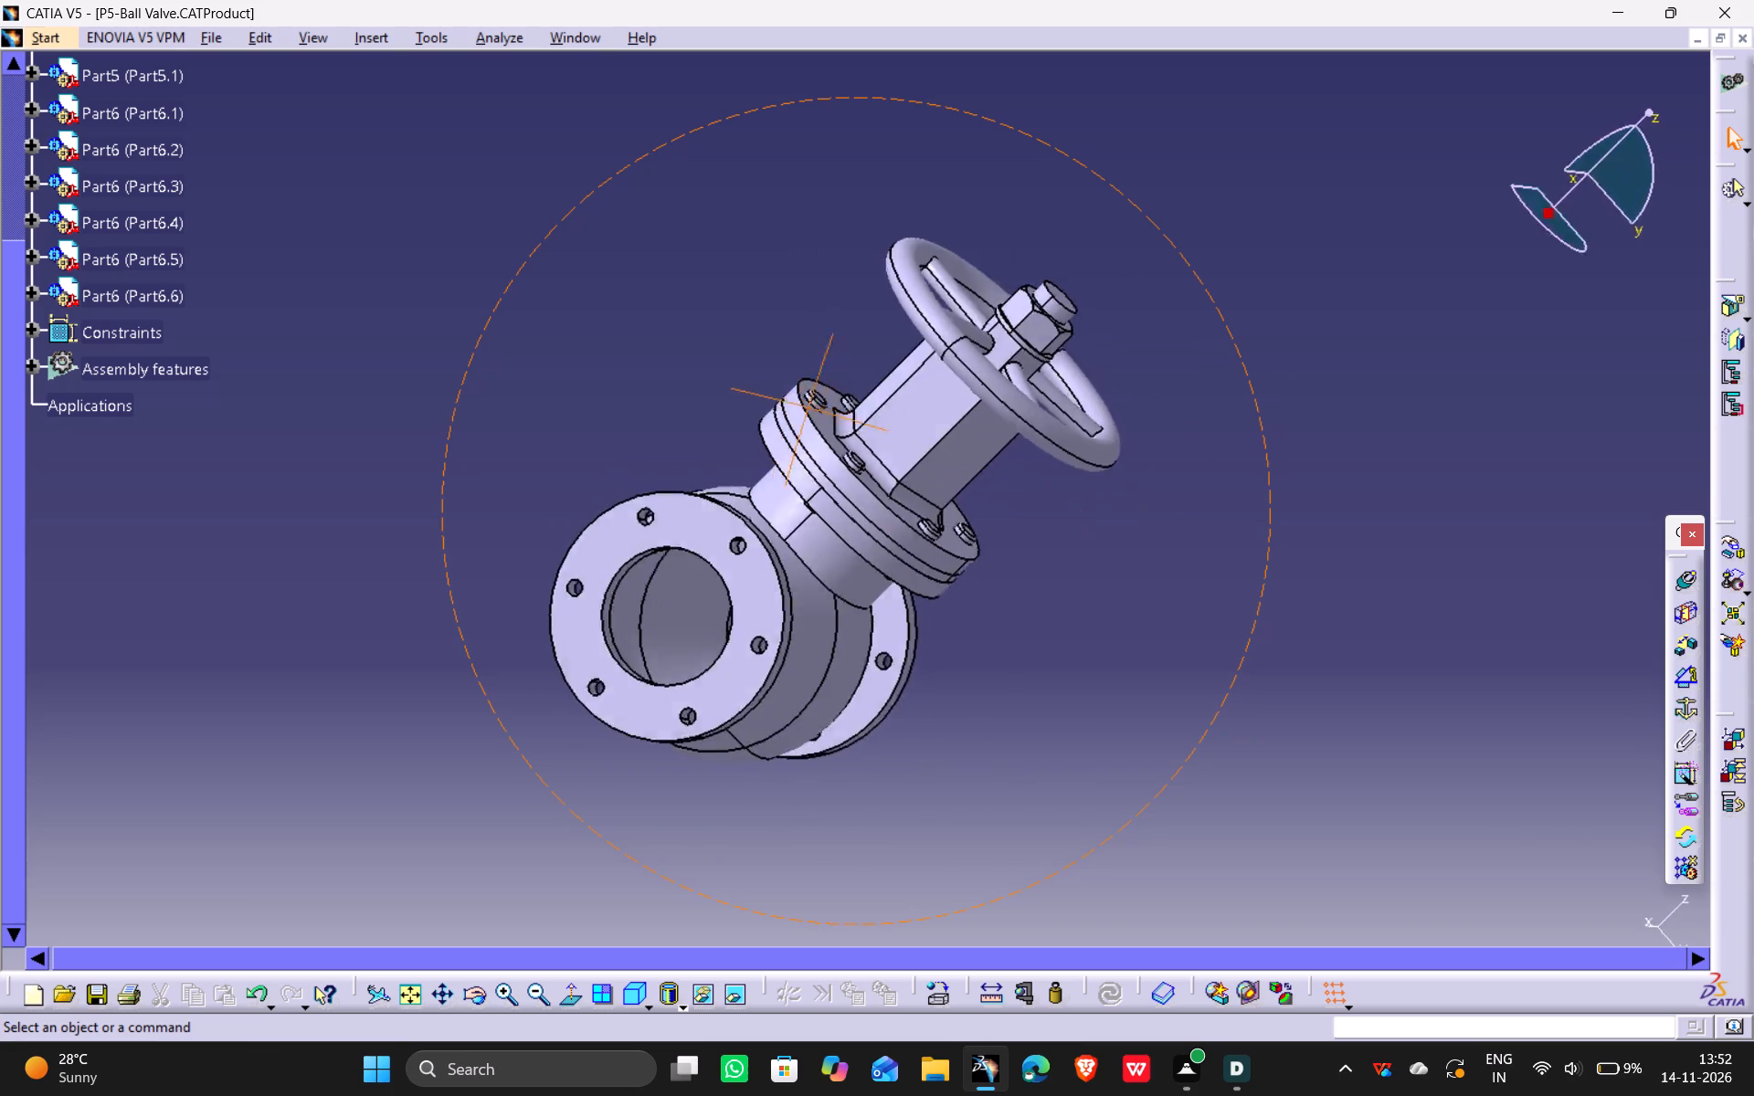
left_click_drag(798, 401, 470, 376)
middle_click_drag(798, 401, 470, 376)
scroll(470, 375, "down", 2)
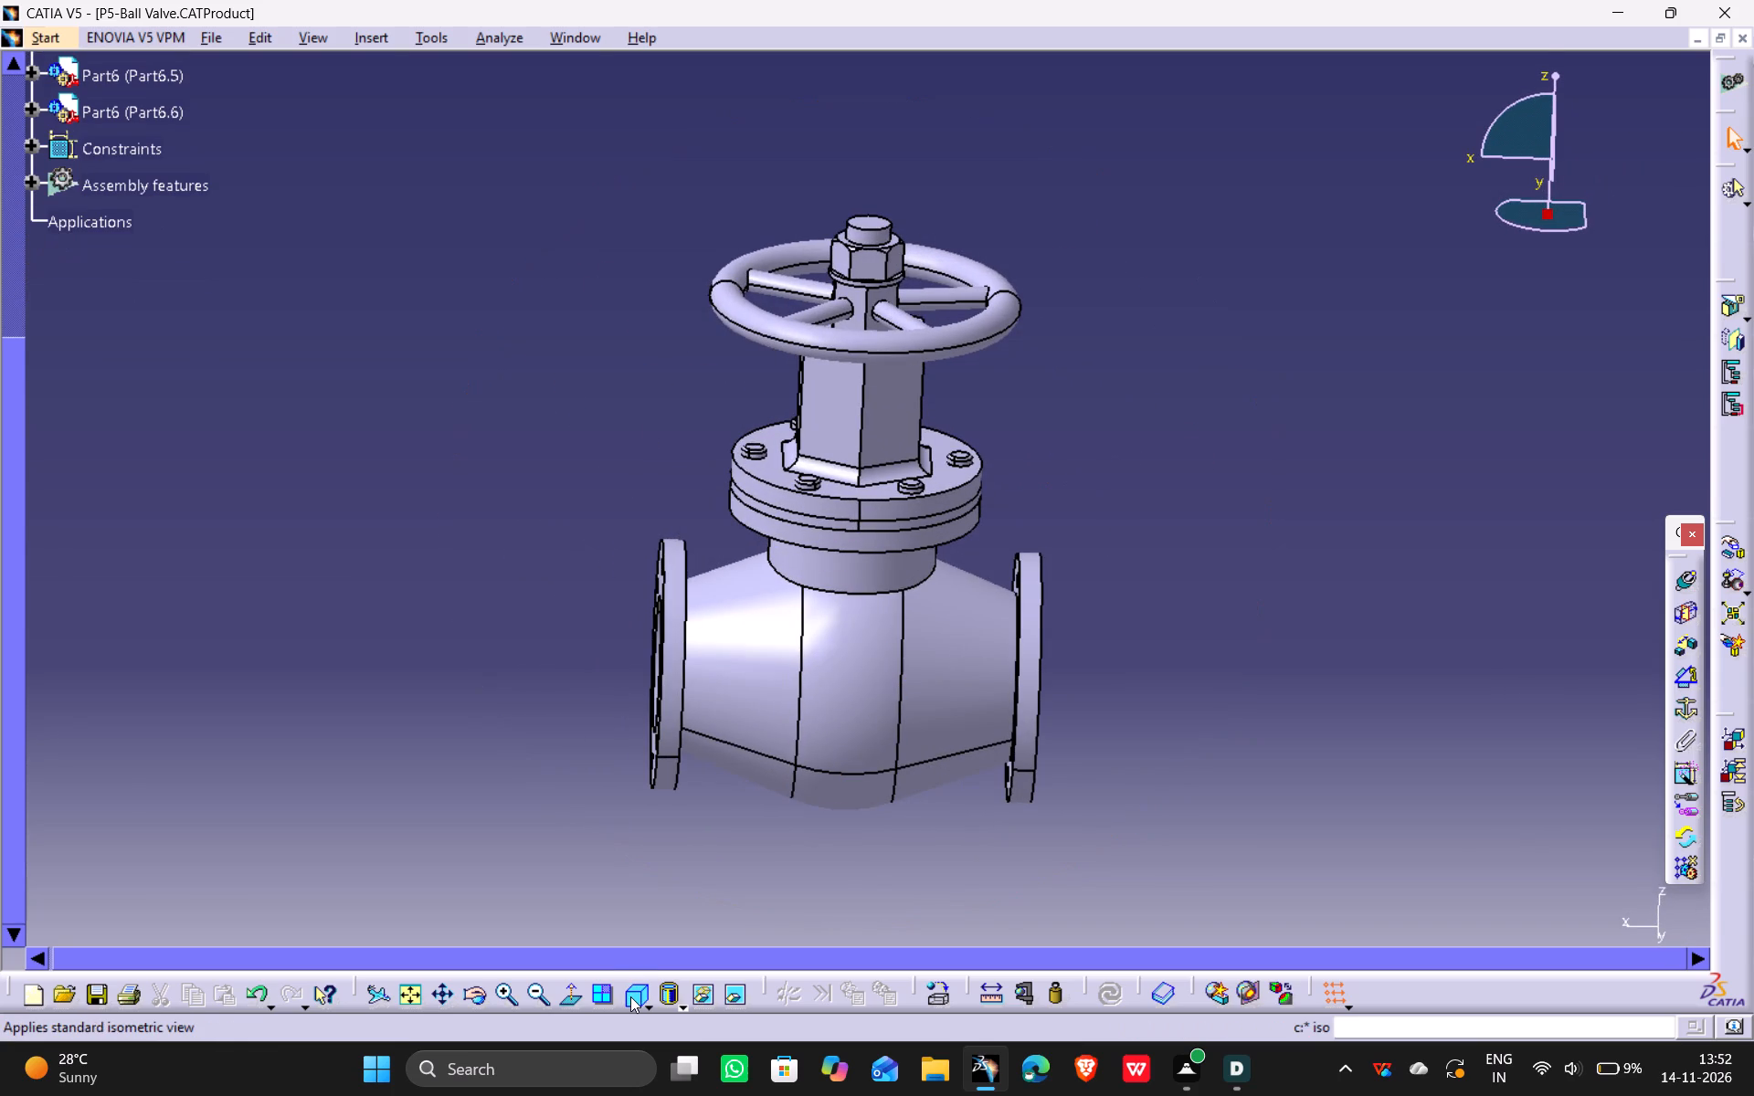
left_click(630, 996)
left_click(407, 1006)
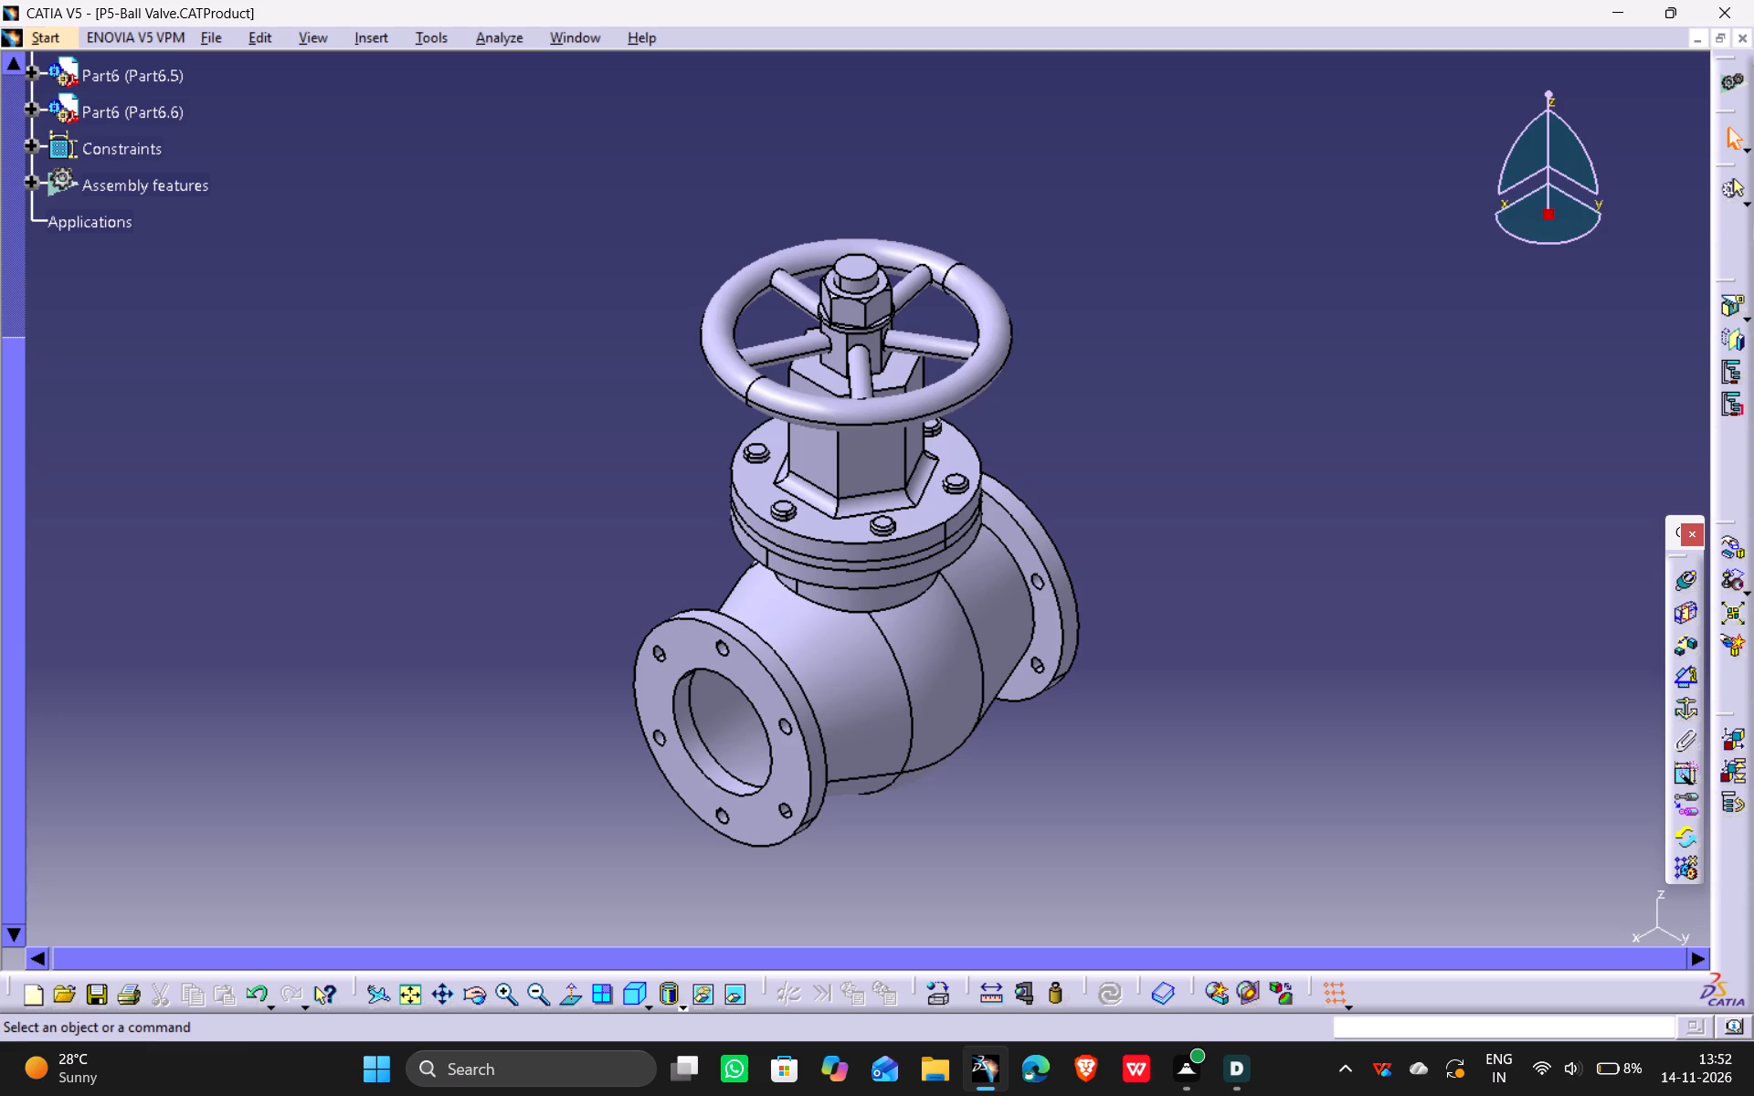
Save the P5-Ball Valve assembly together with its related documents.
key("ctrl+s")
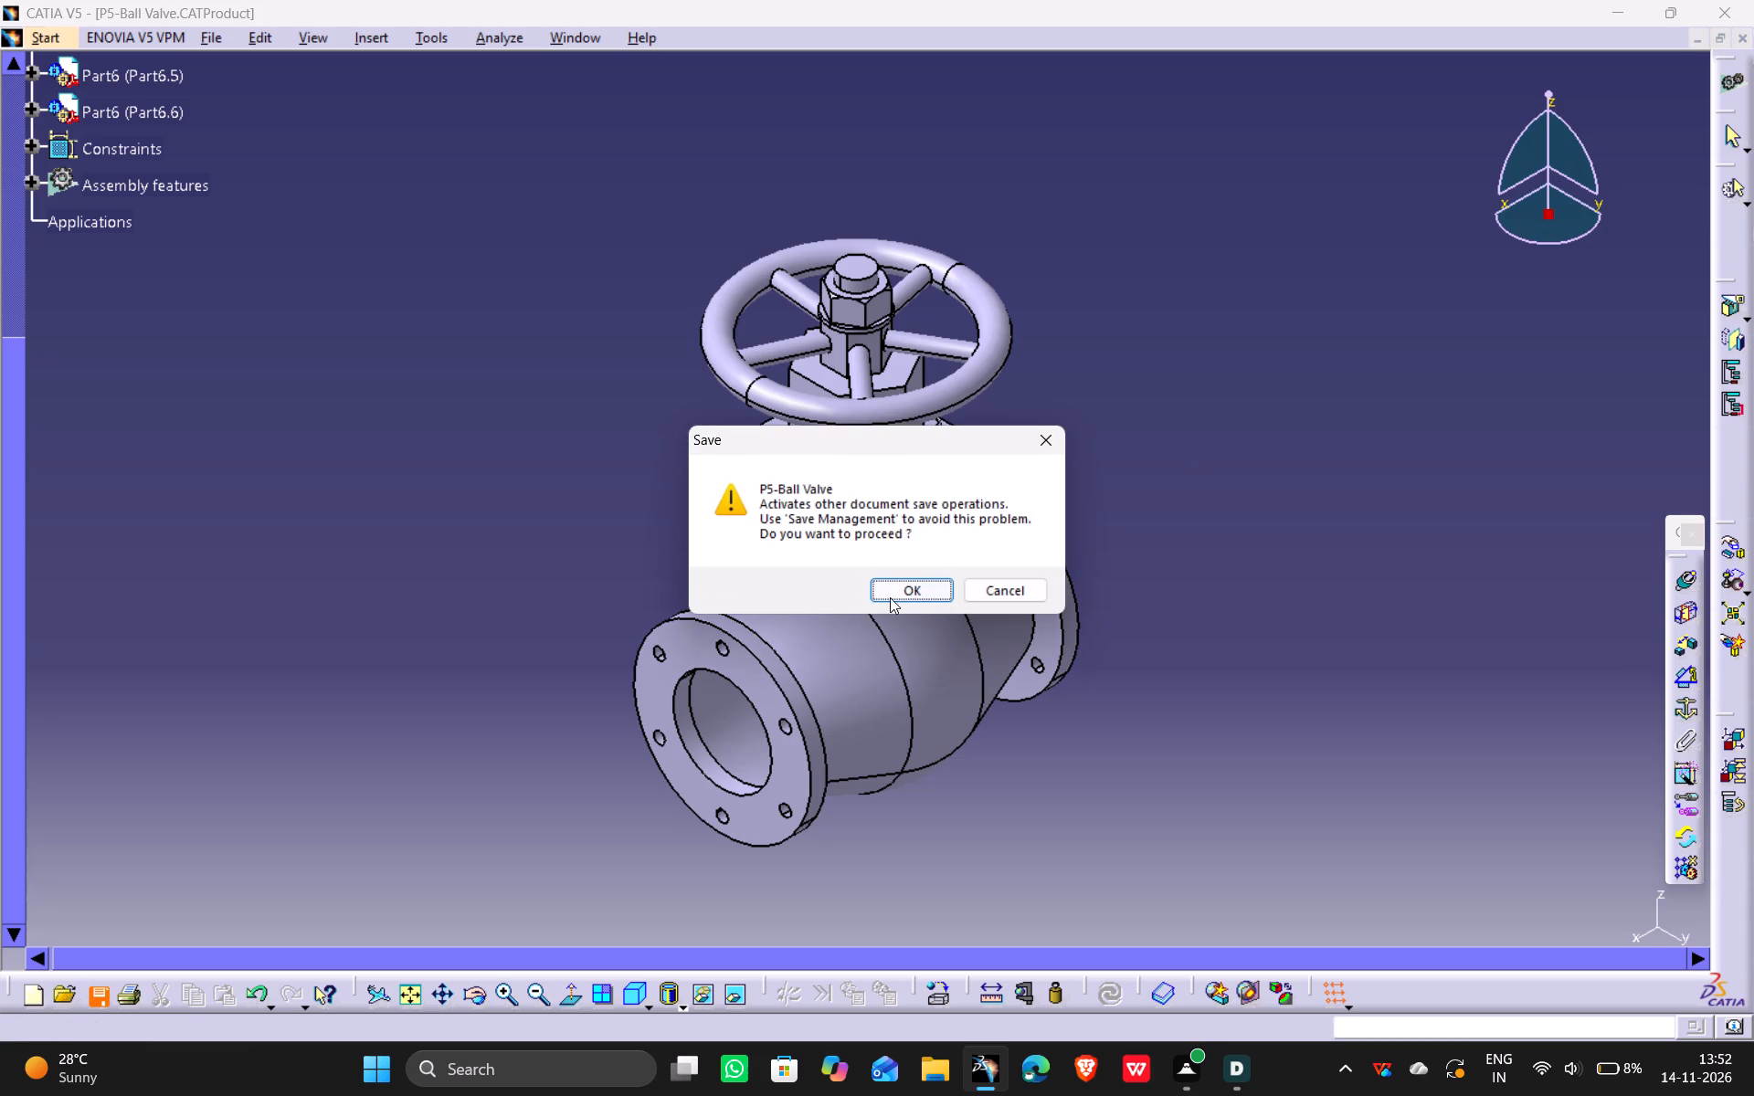
left_click(910, 586)
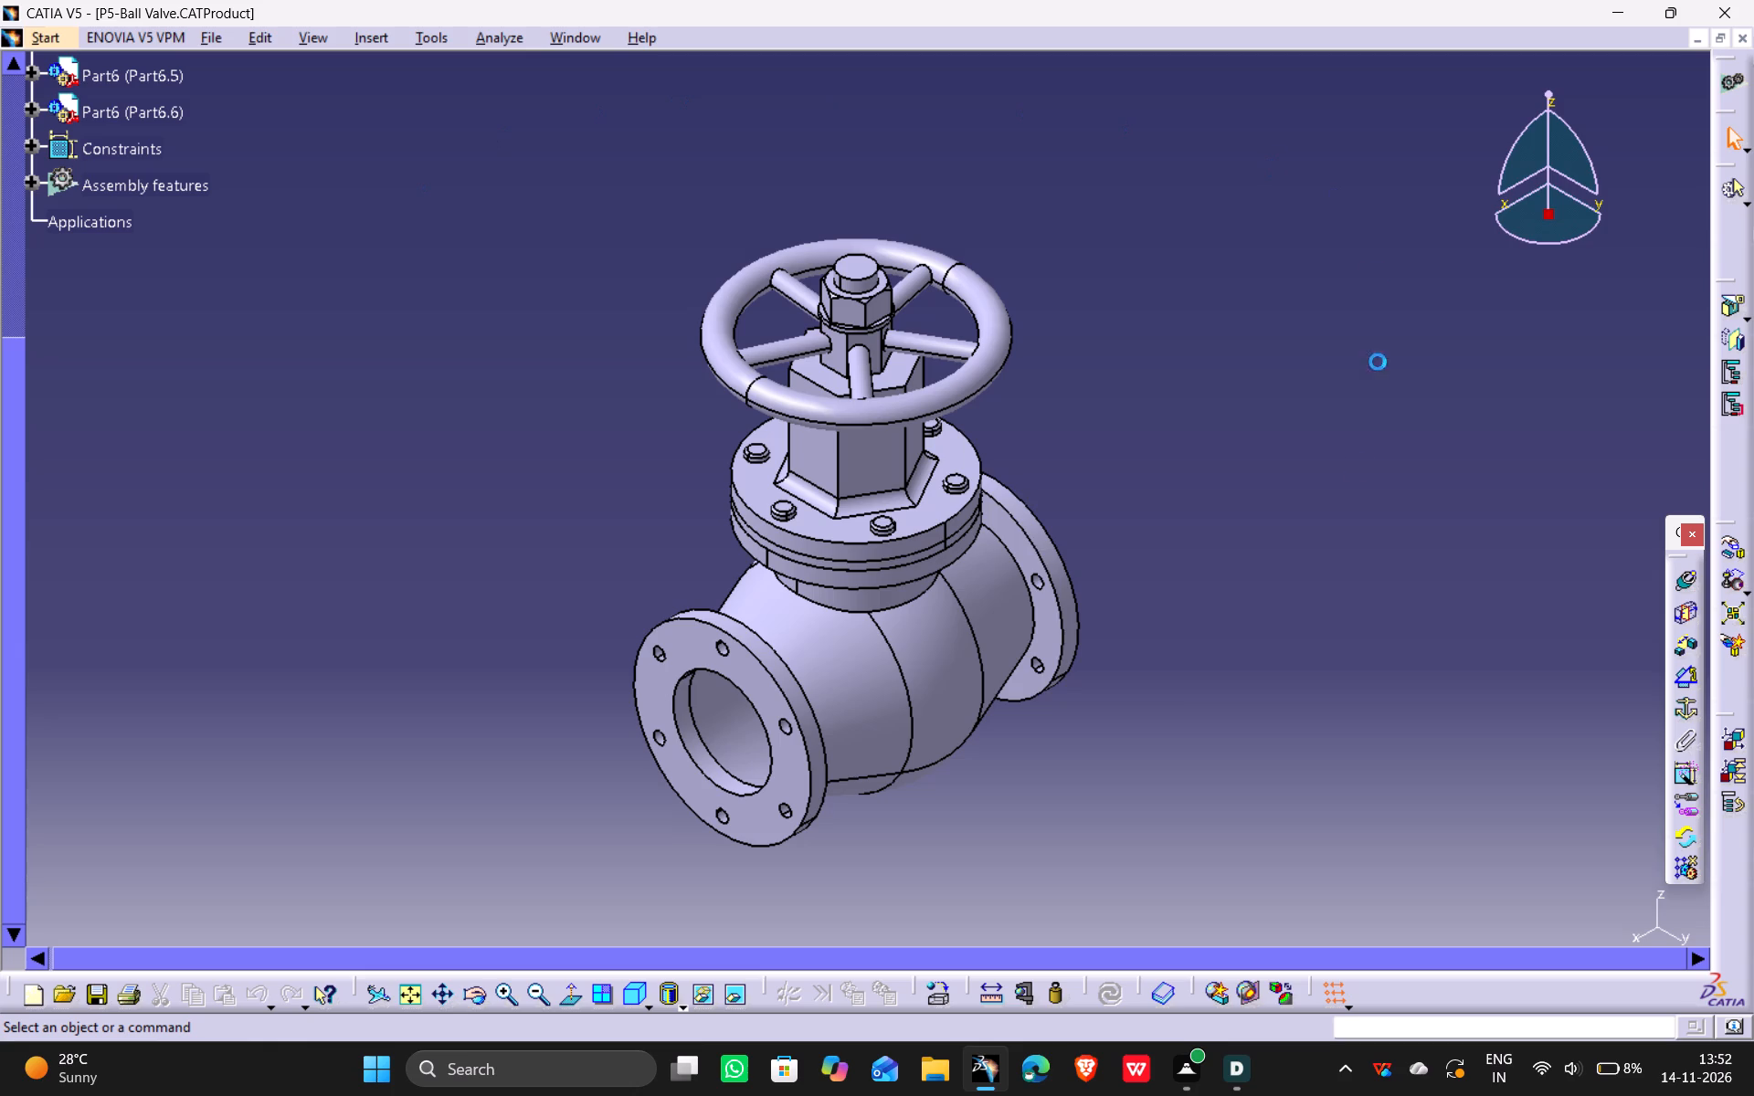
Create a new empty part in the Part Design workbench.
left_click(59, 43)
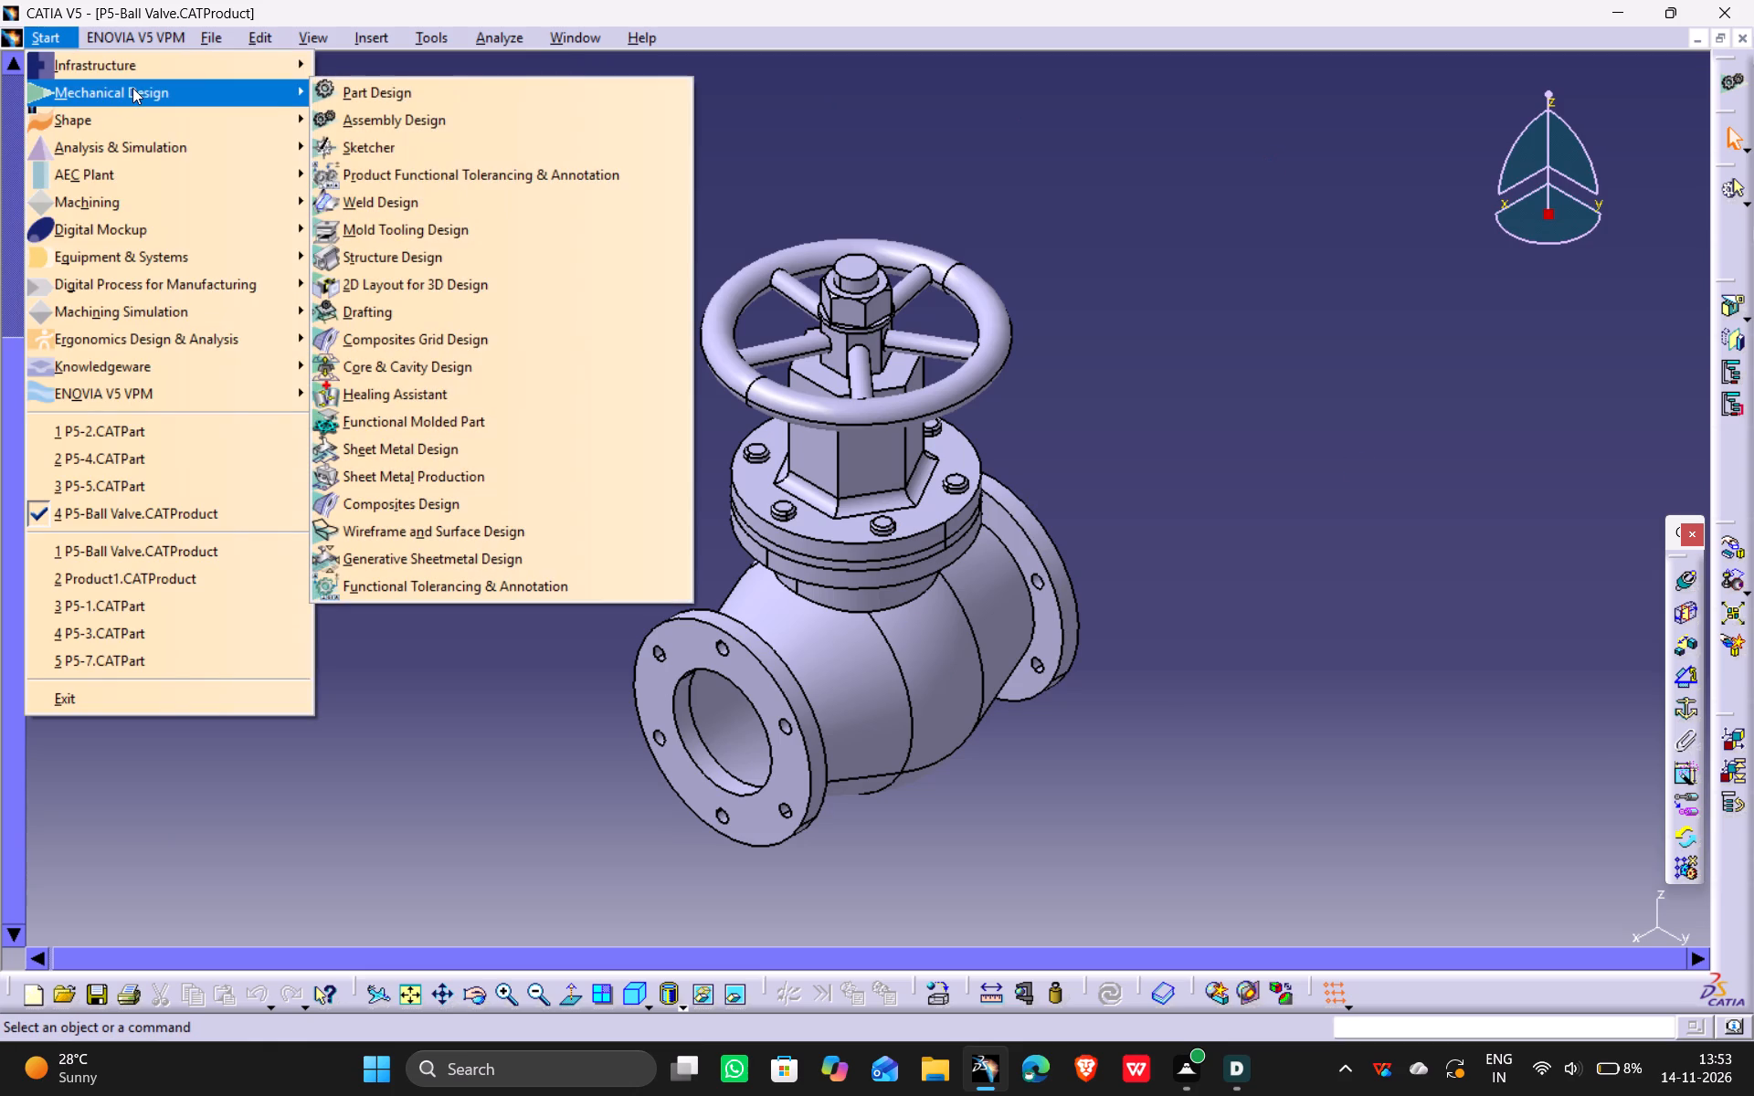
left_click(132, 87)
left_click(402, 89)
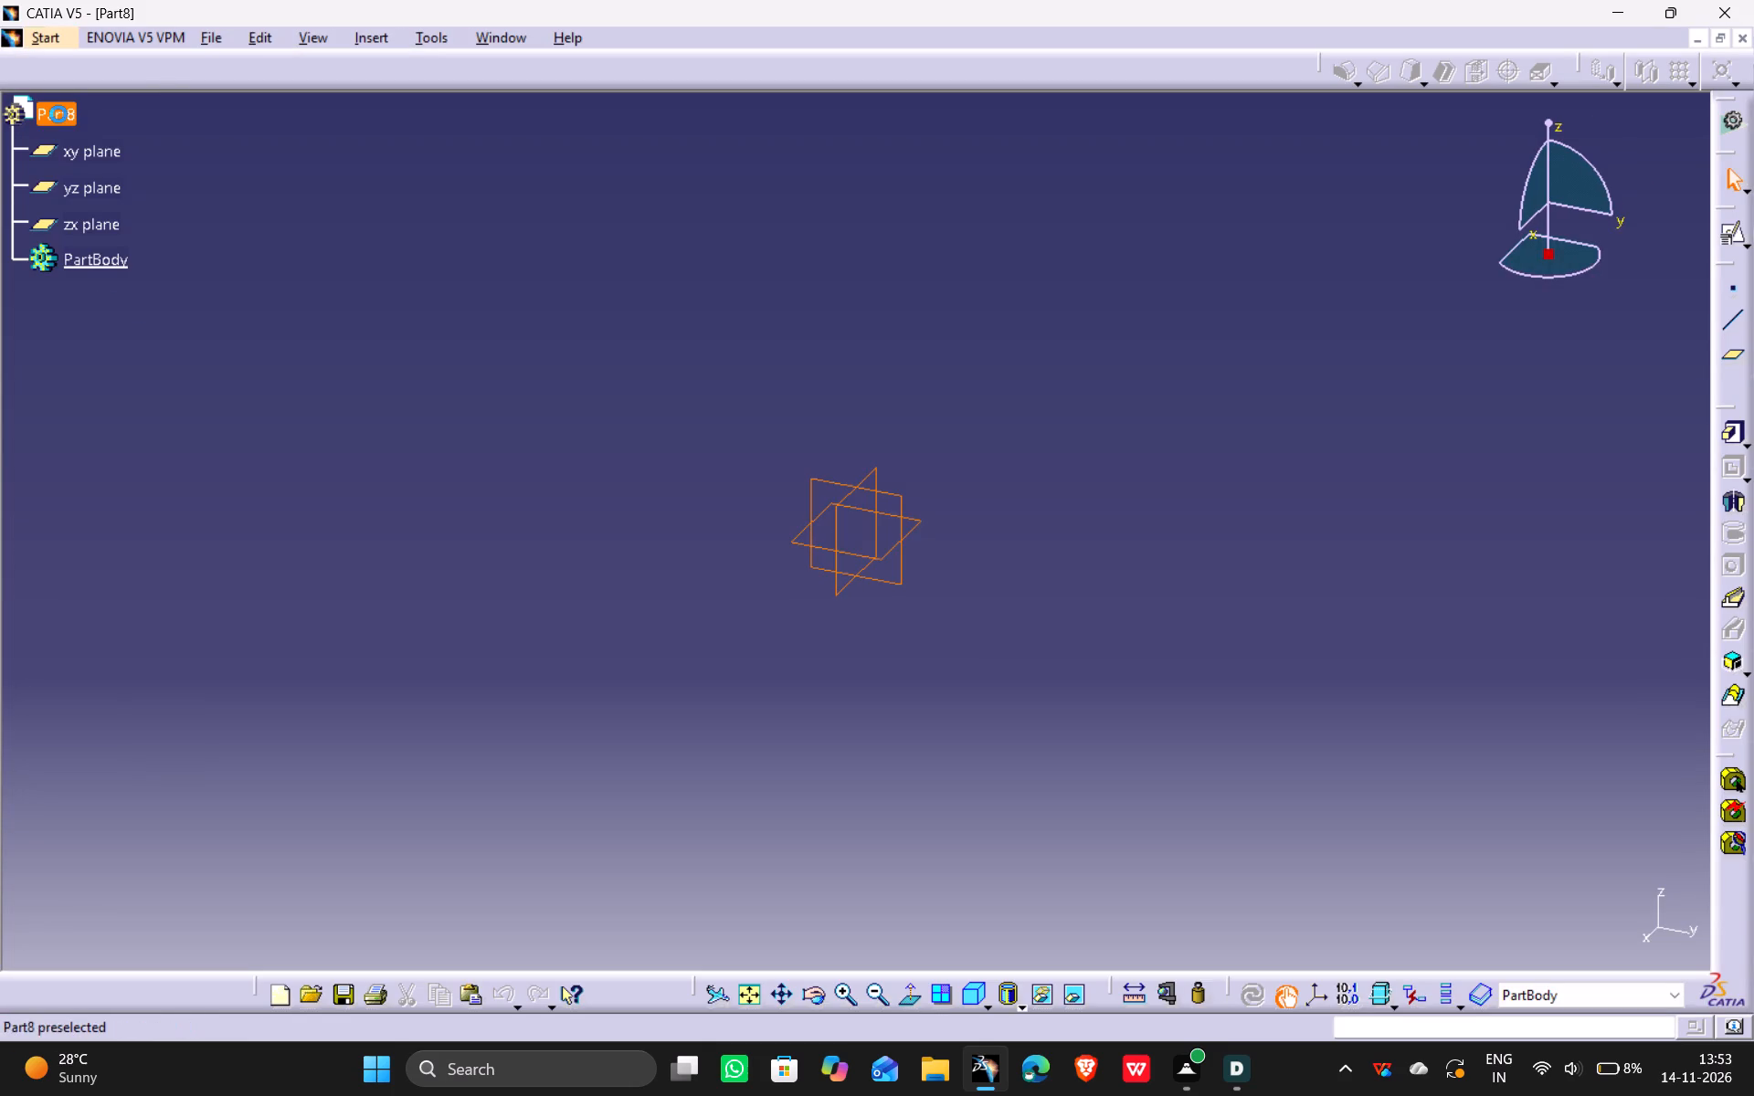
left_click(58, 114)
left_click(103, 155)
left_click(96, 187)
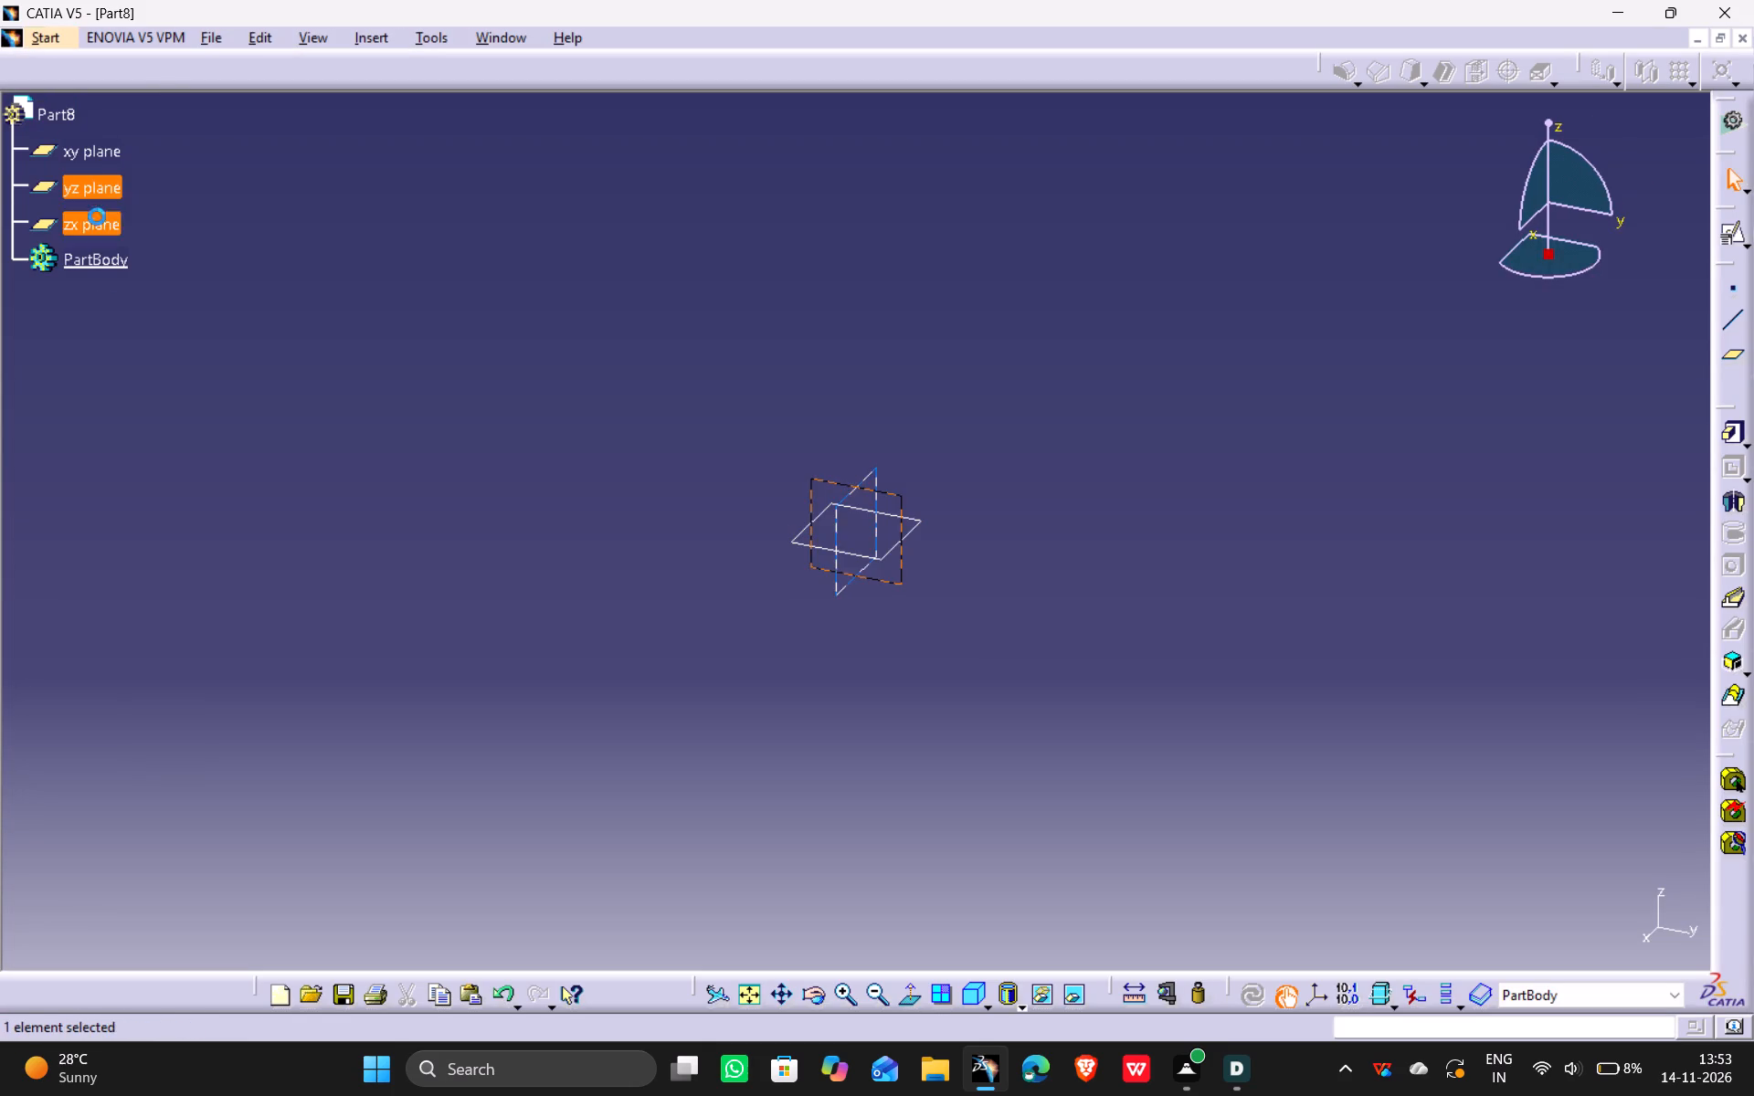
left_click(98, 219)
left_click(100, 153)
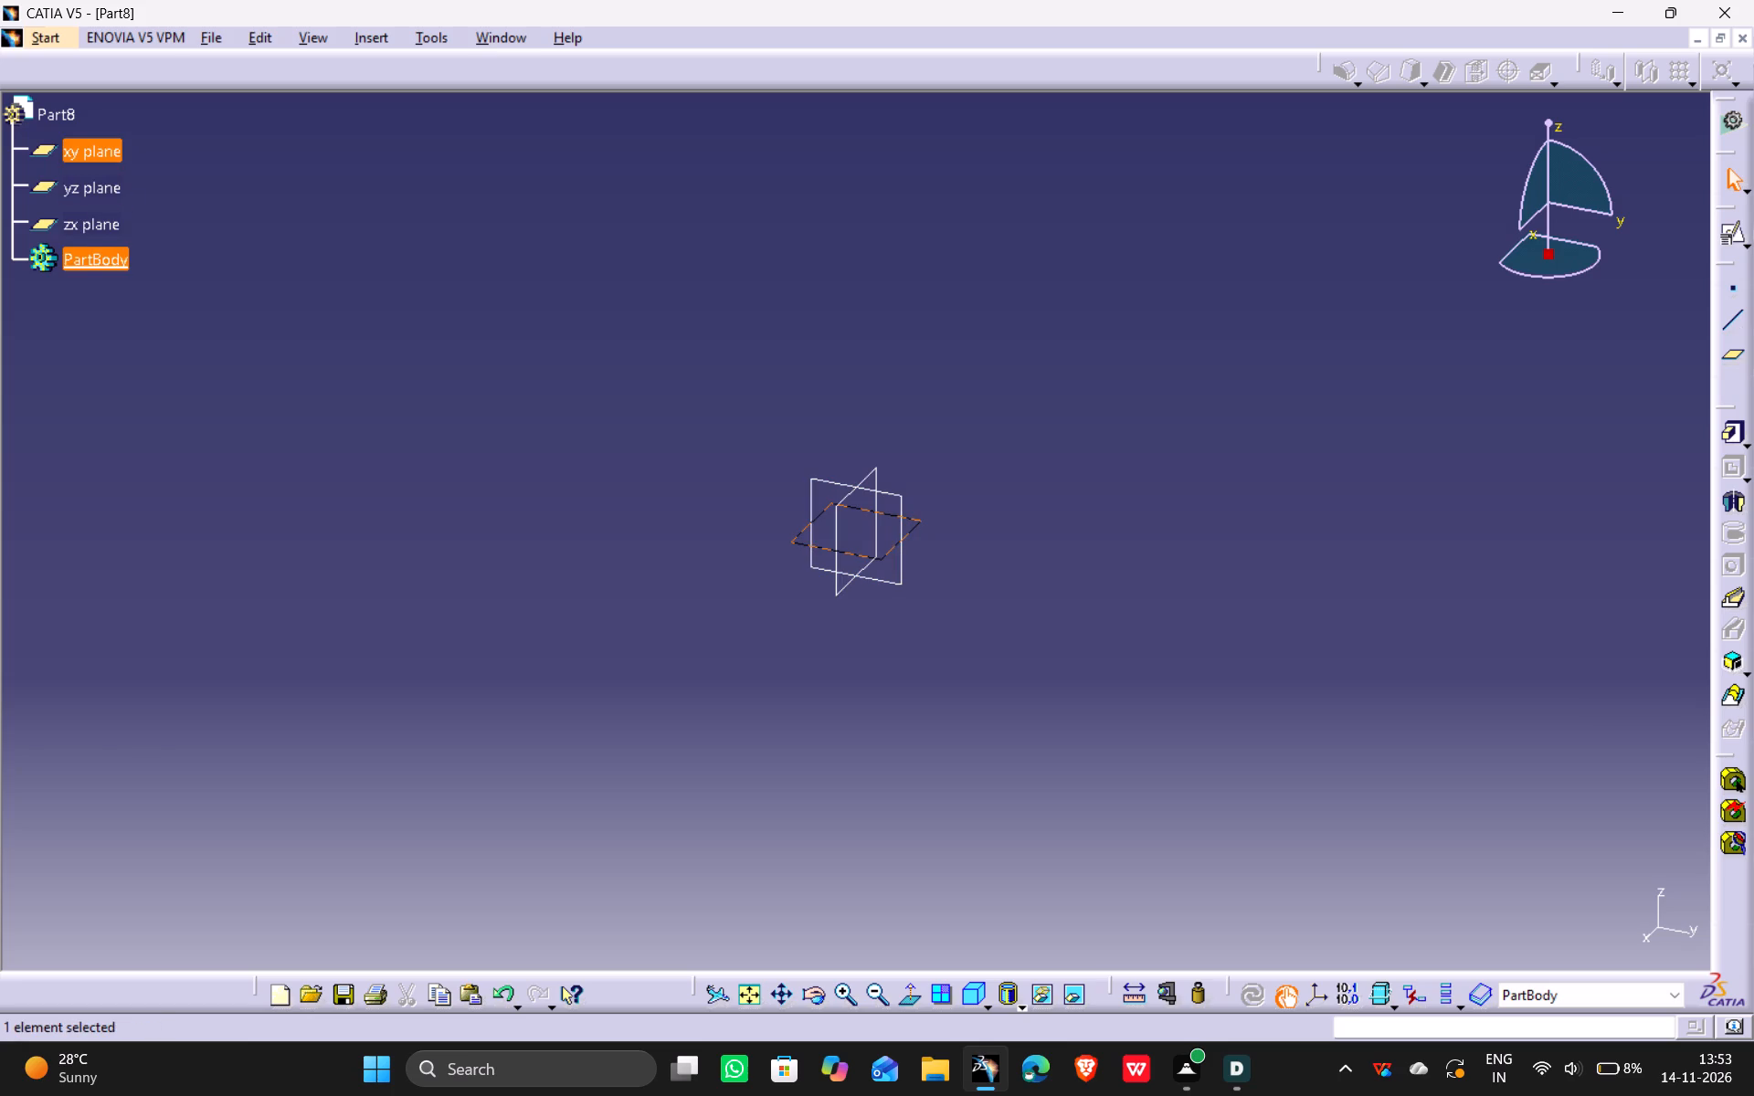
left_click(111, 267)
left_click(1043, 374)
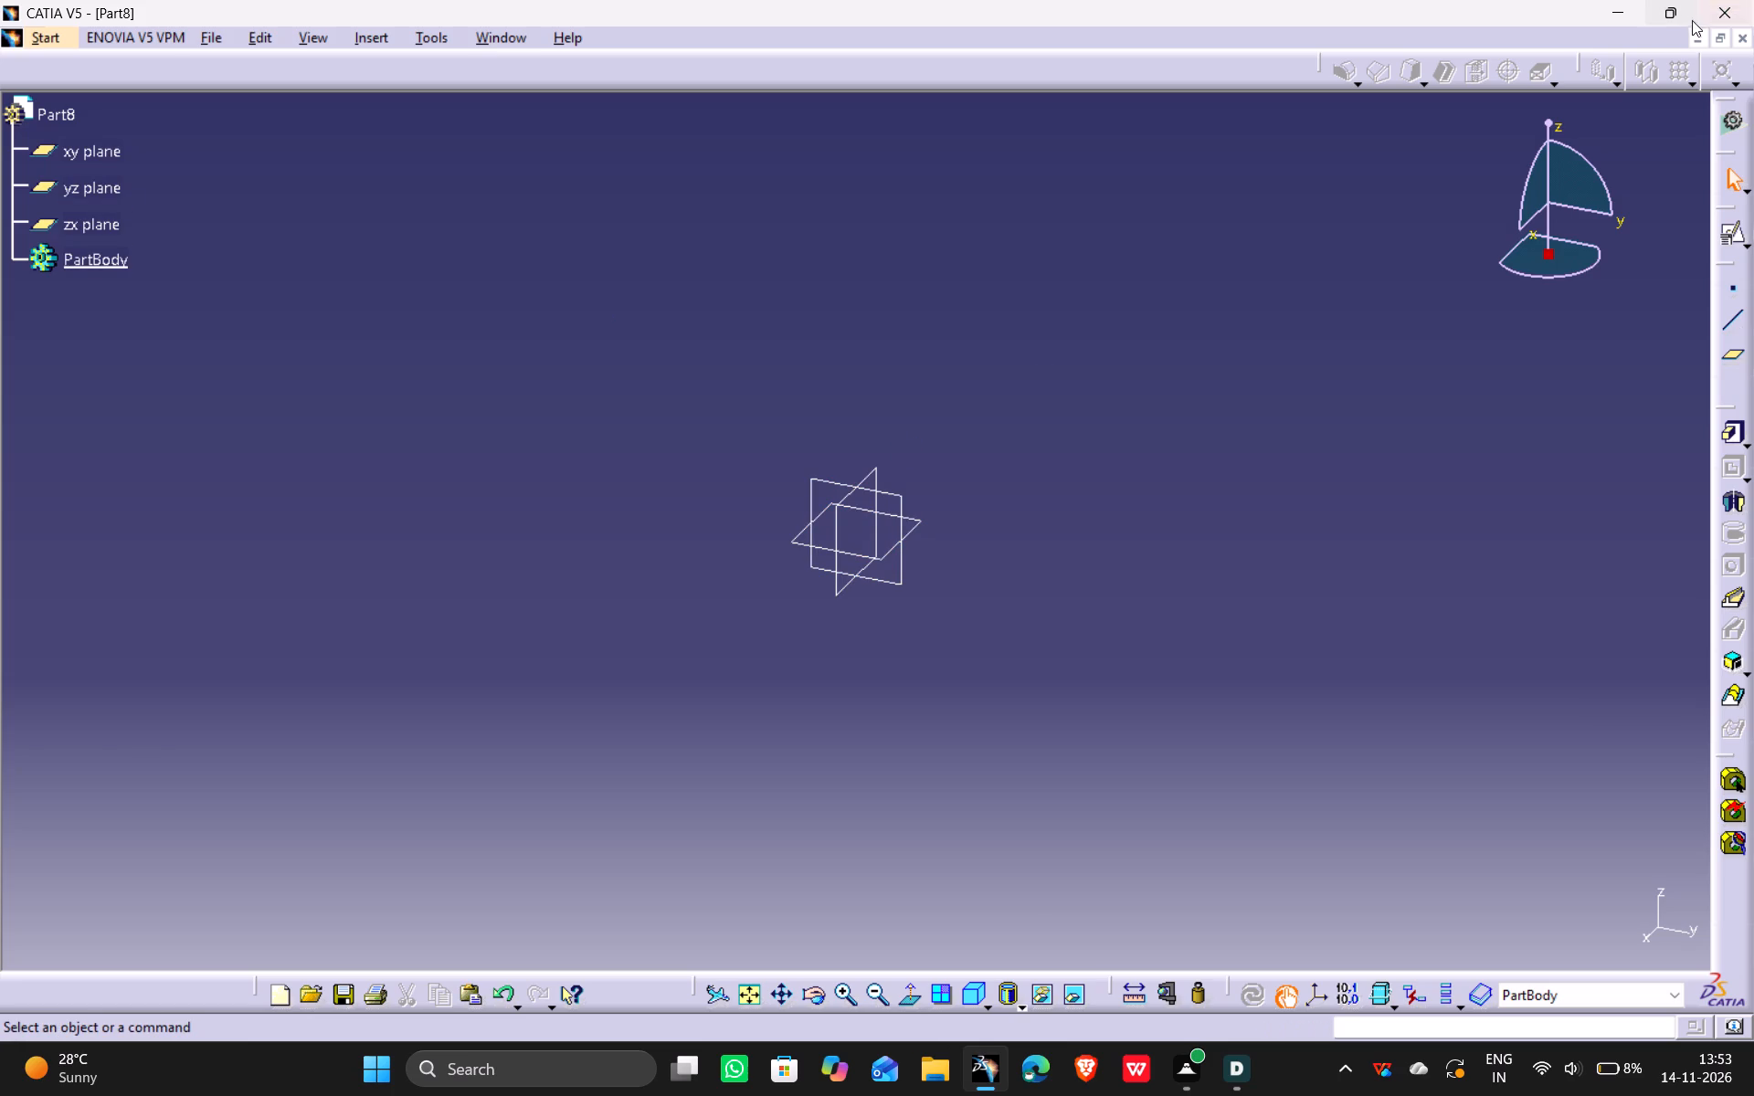
Close CATIA without saving the new empty part.
left_click(1732, 10)
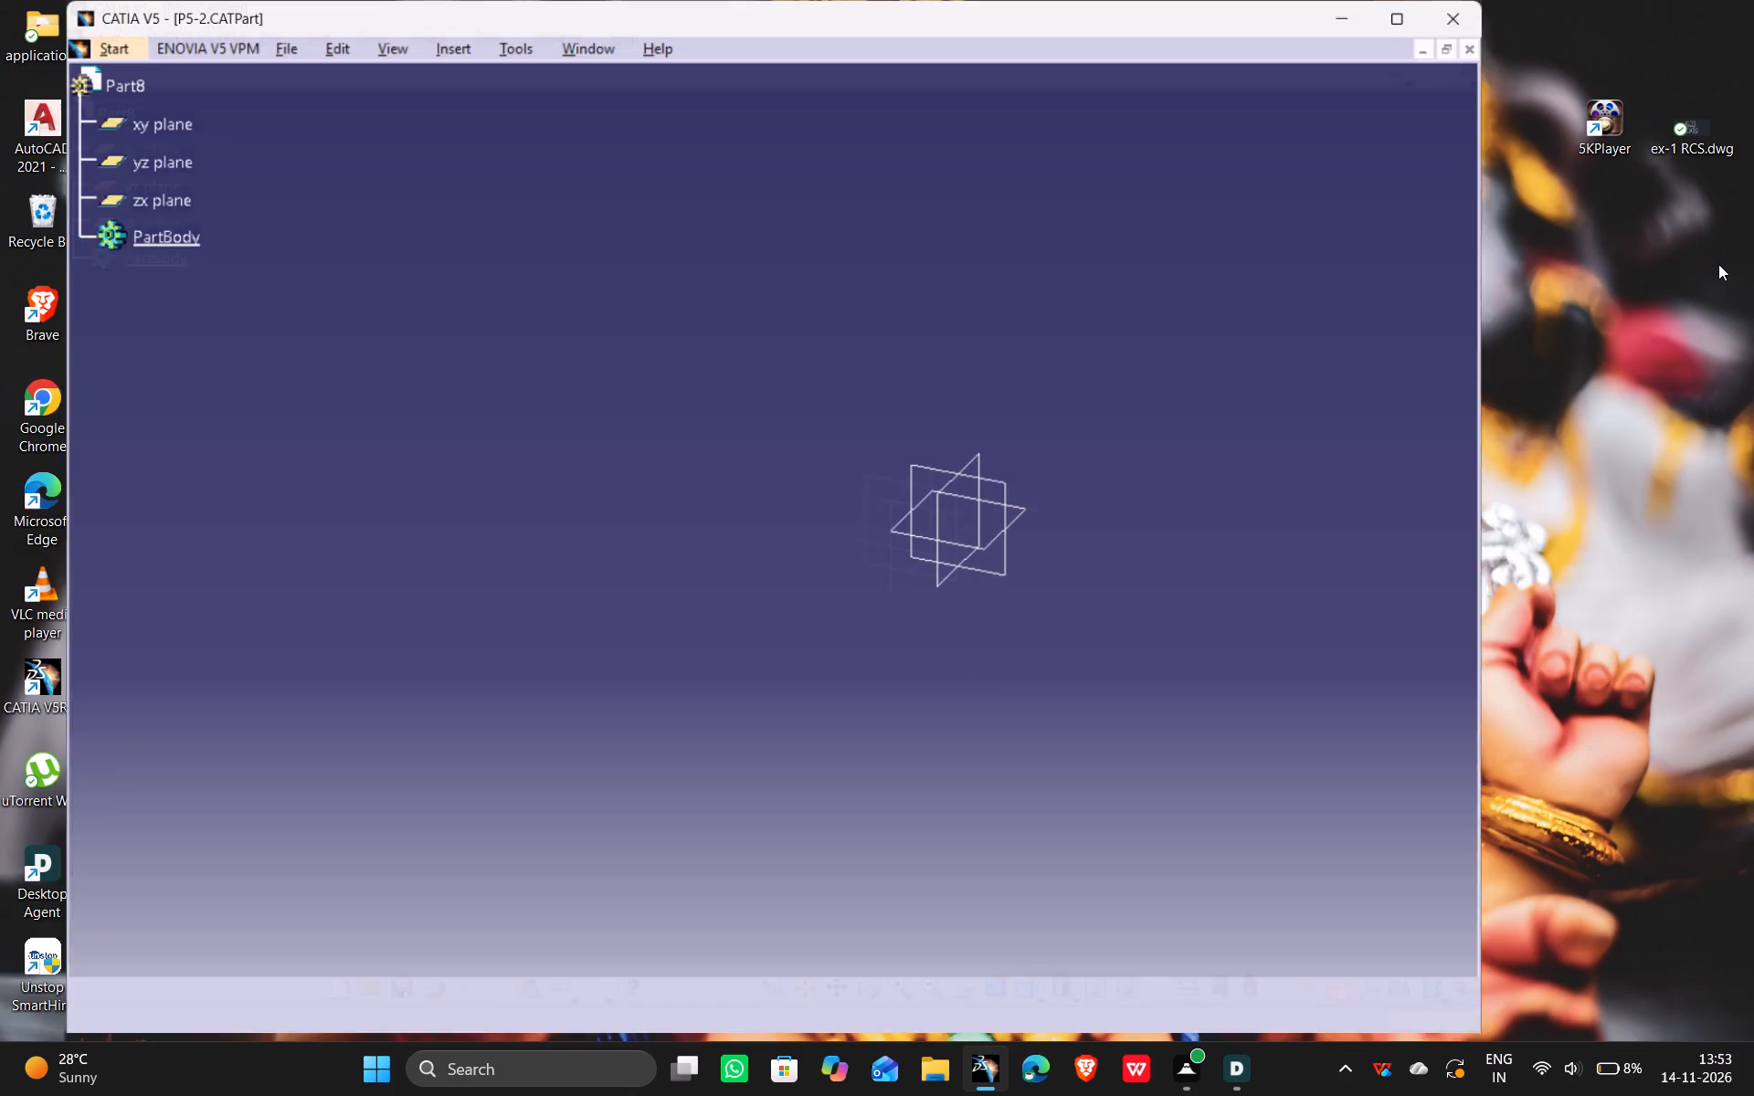
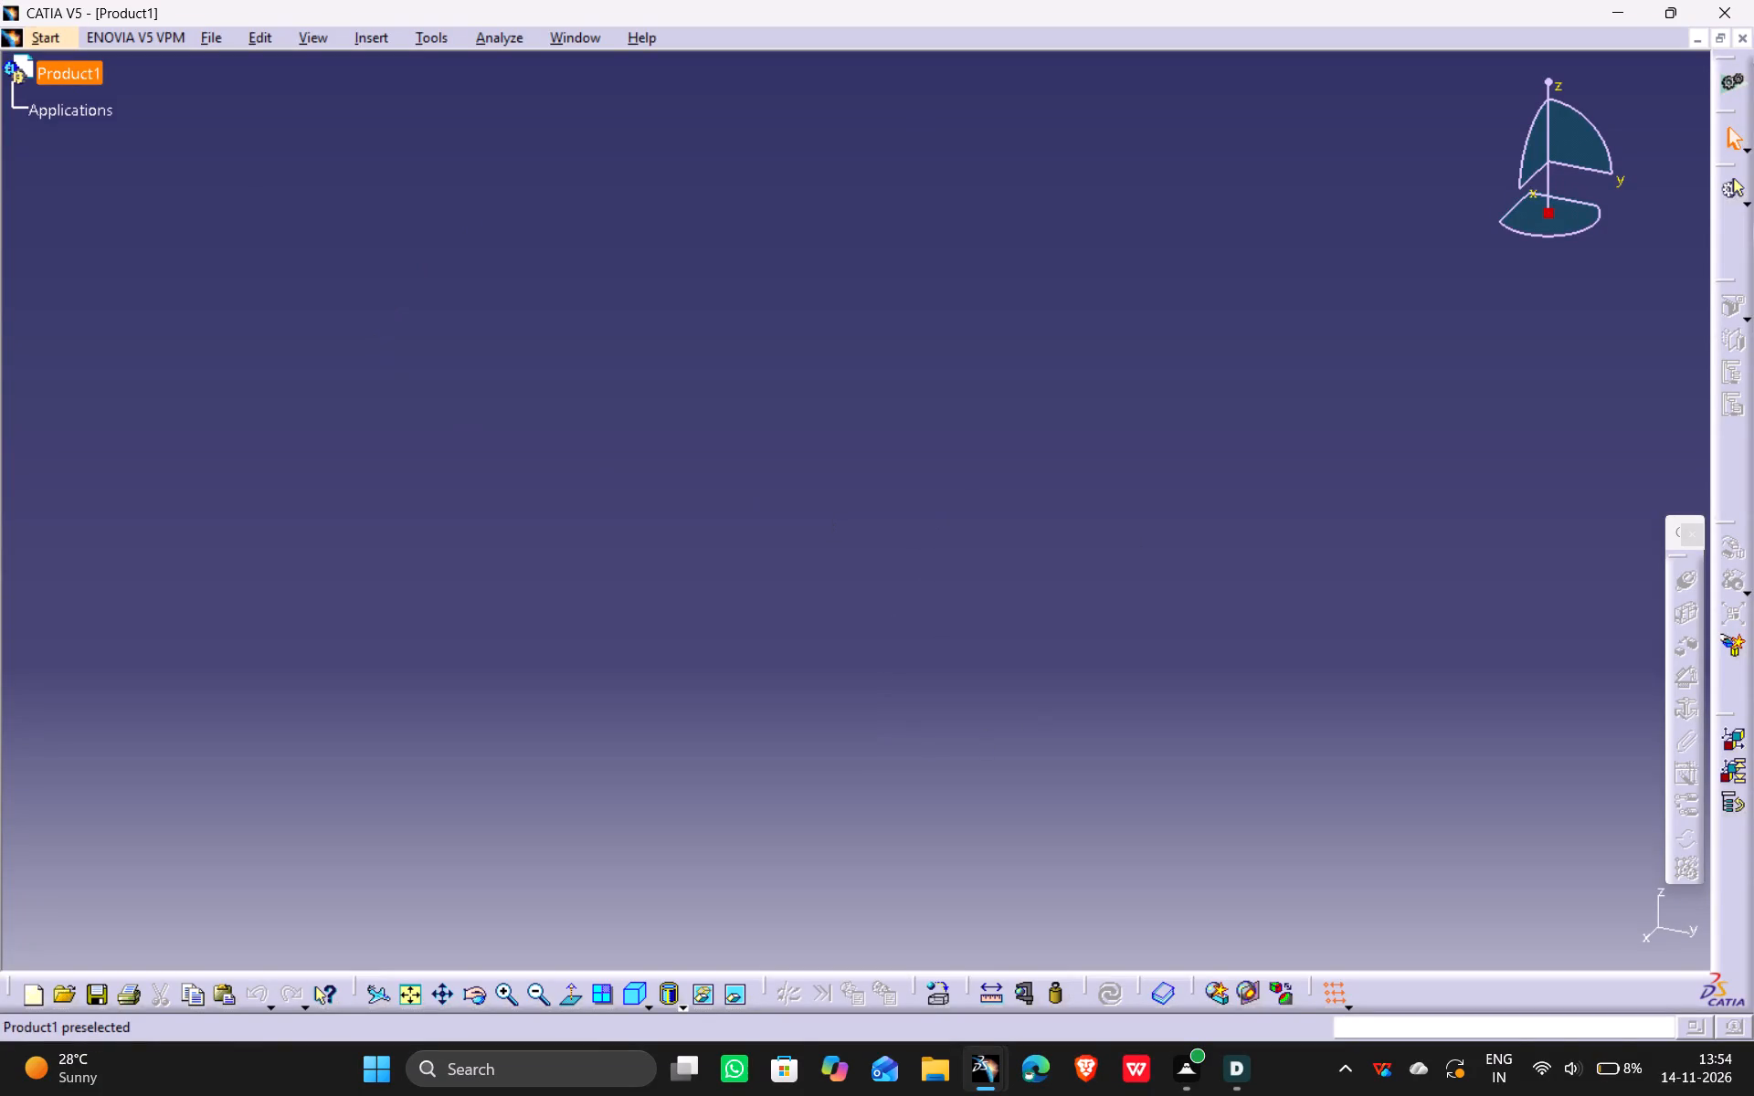
Close the empty product and create a new part in the Part Design workbench.
left_click(1738, 40)
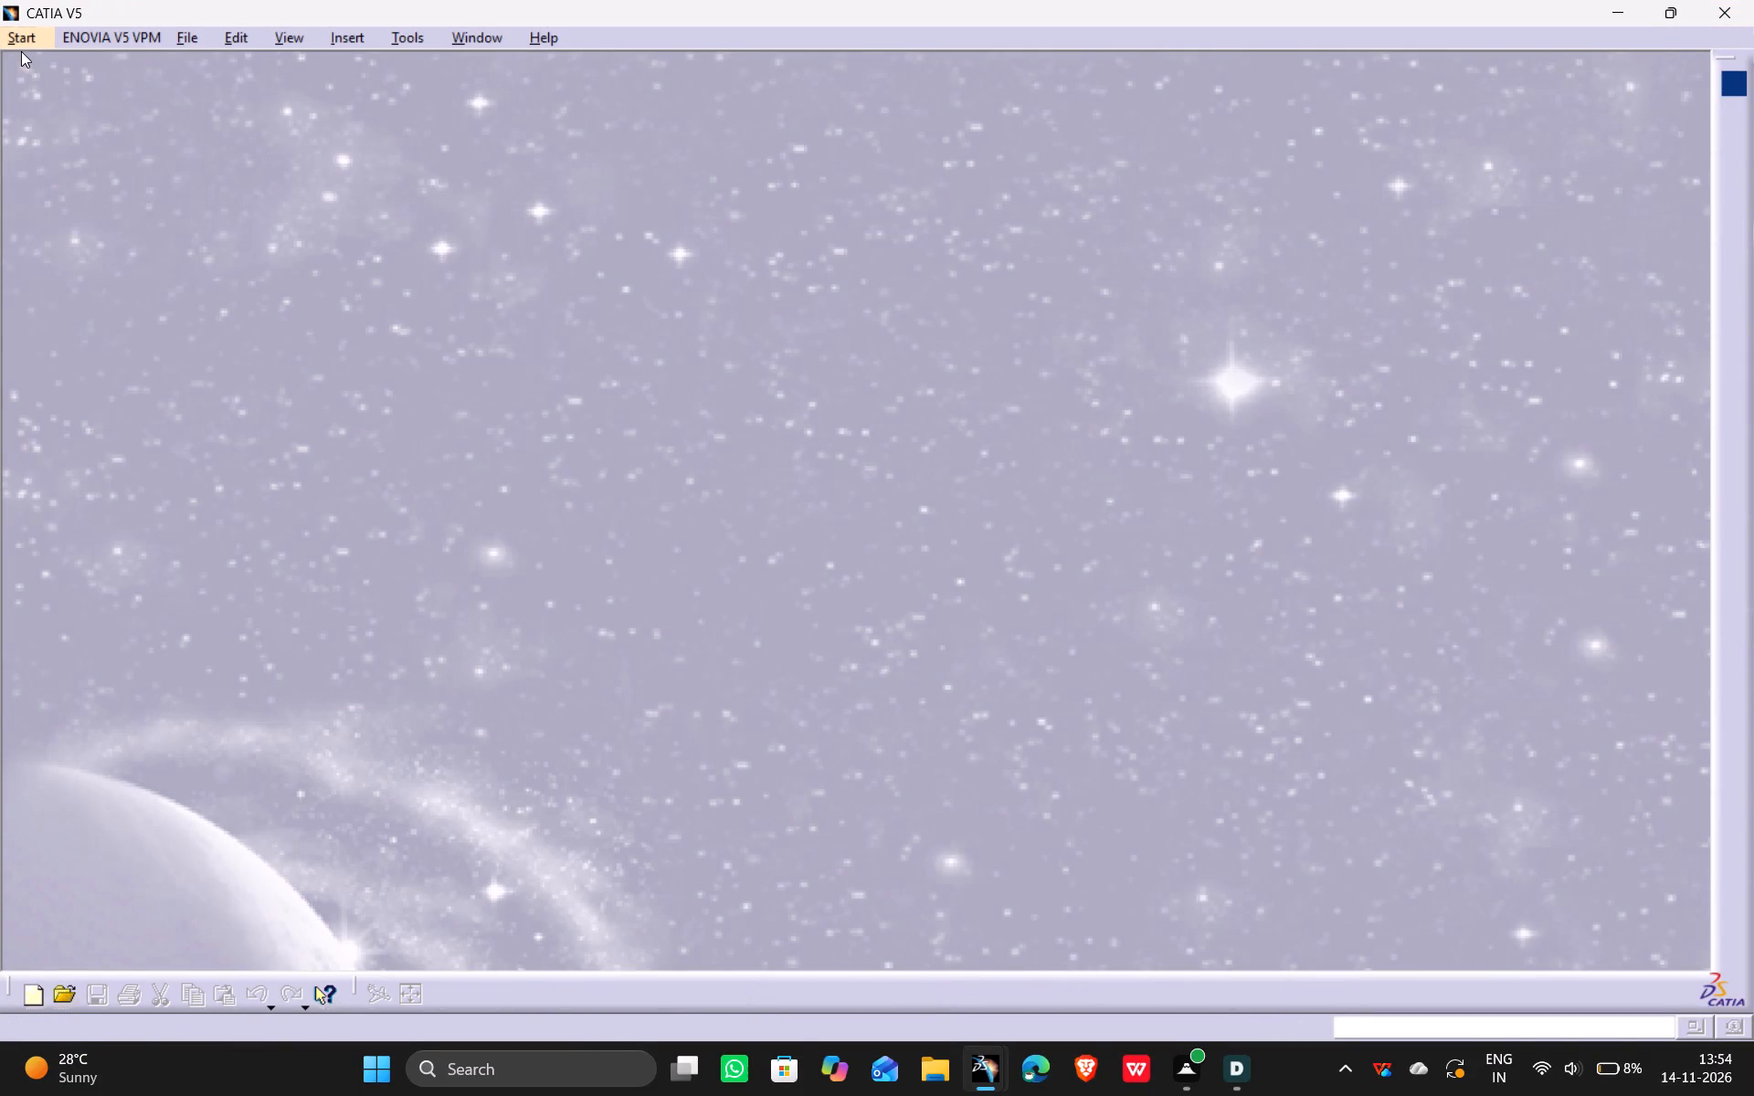
left_click(23, 42)
left_click(40, 87)
left_click(342, 84)
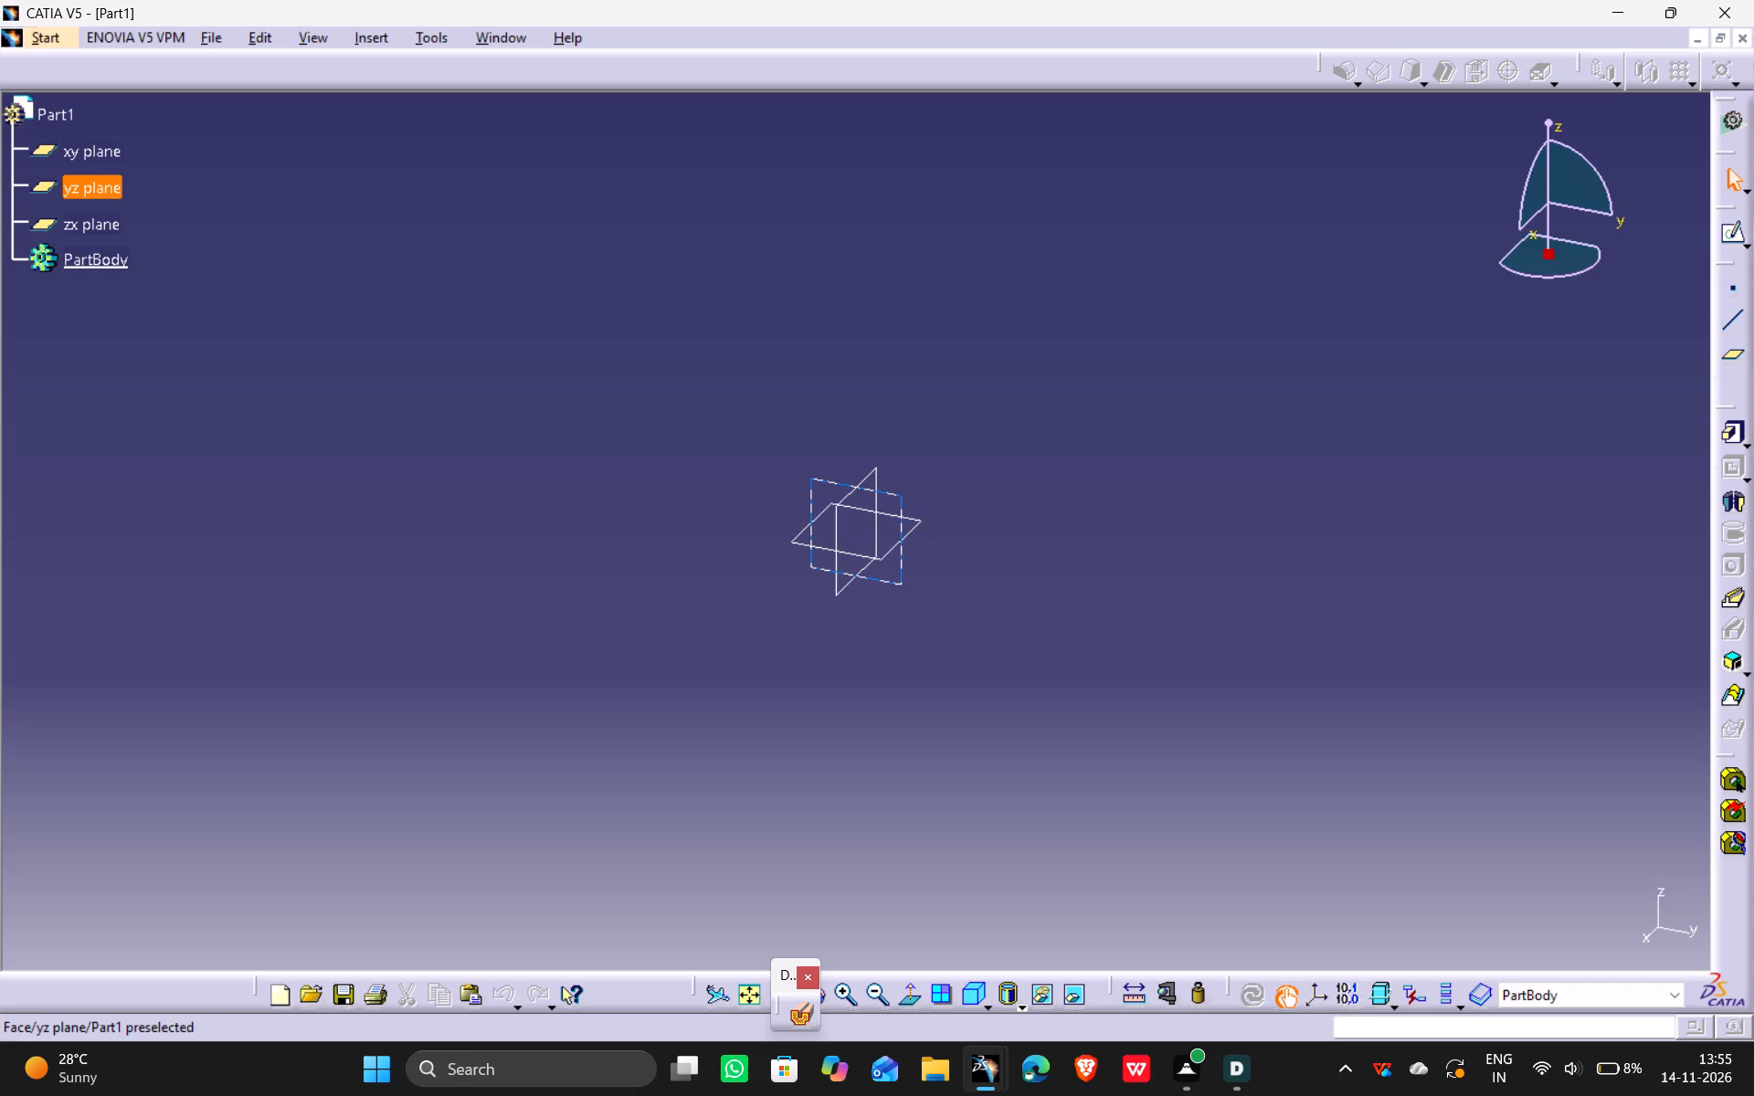
Open a positioned sketch on the xy plane with both the H and V directions reversed.
left_click(913, 528)
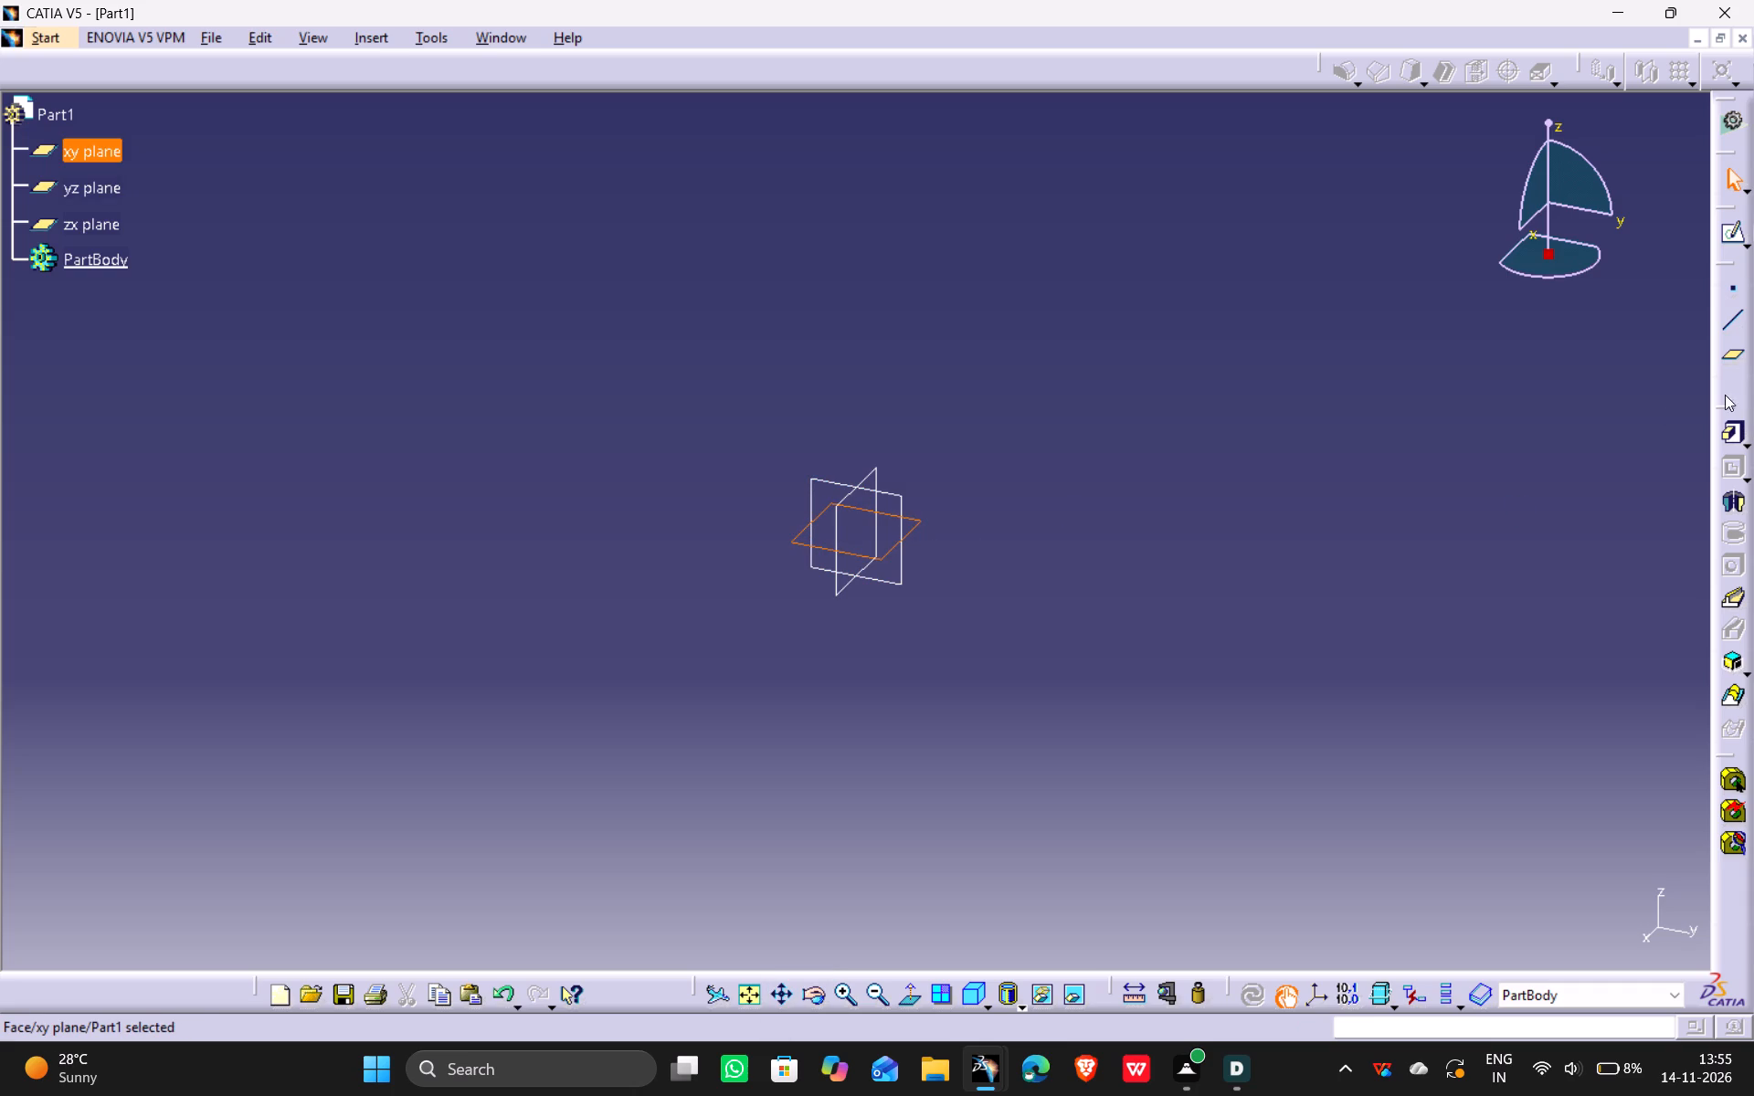
left_click(1746, 237)
left_click(1727, 265)
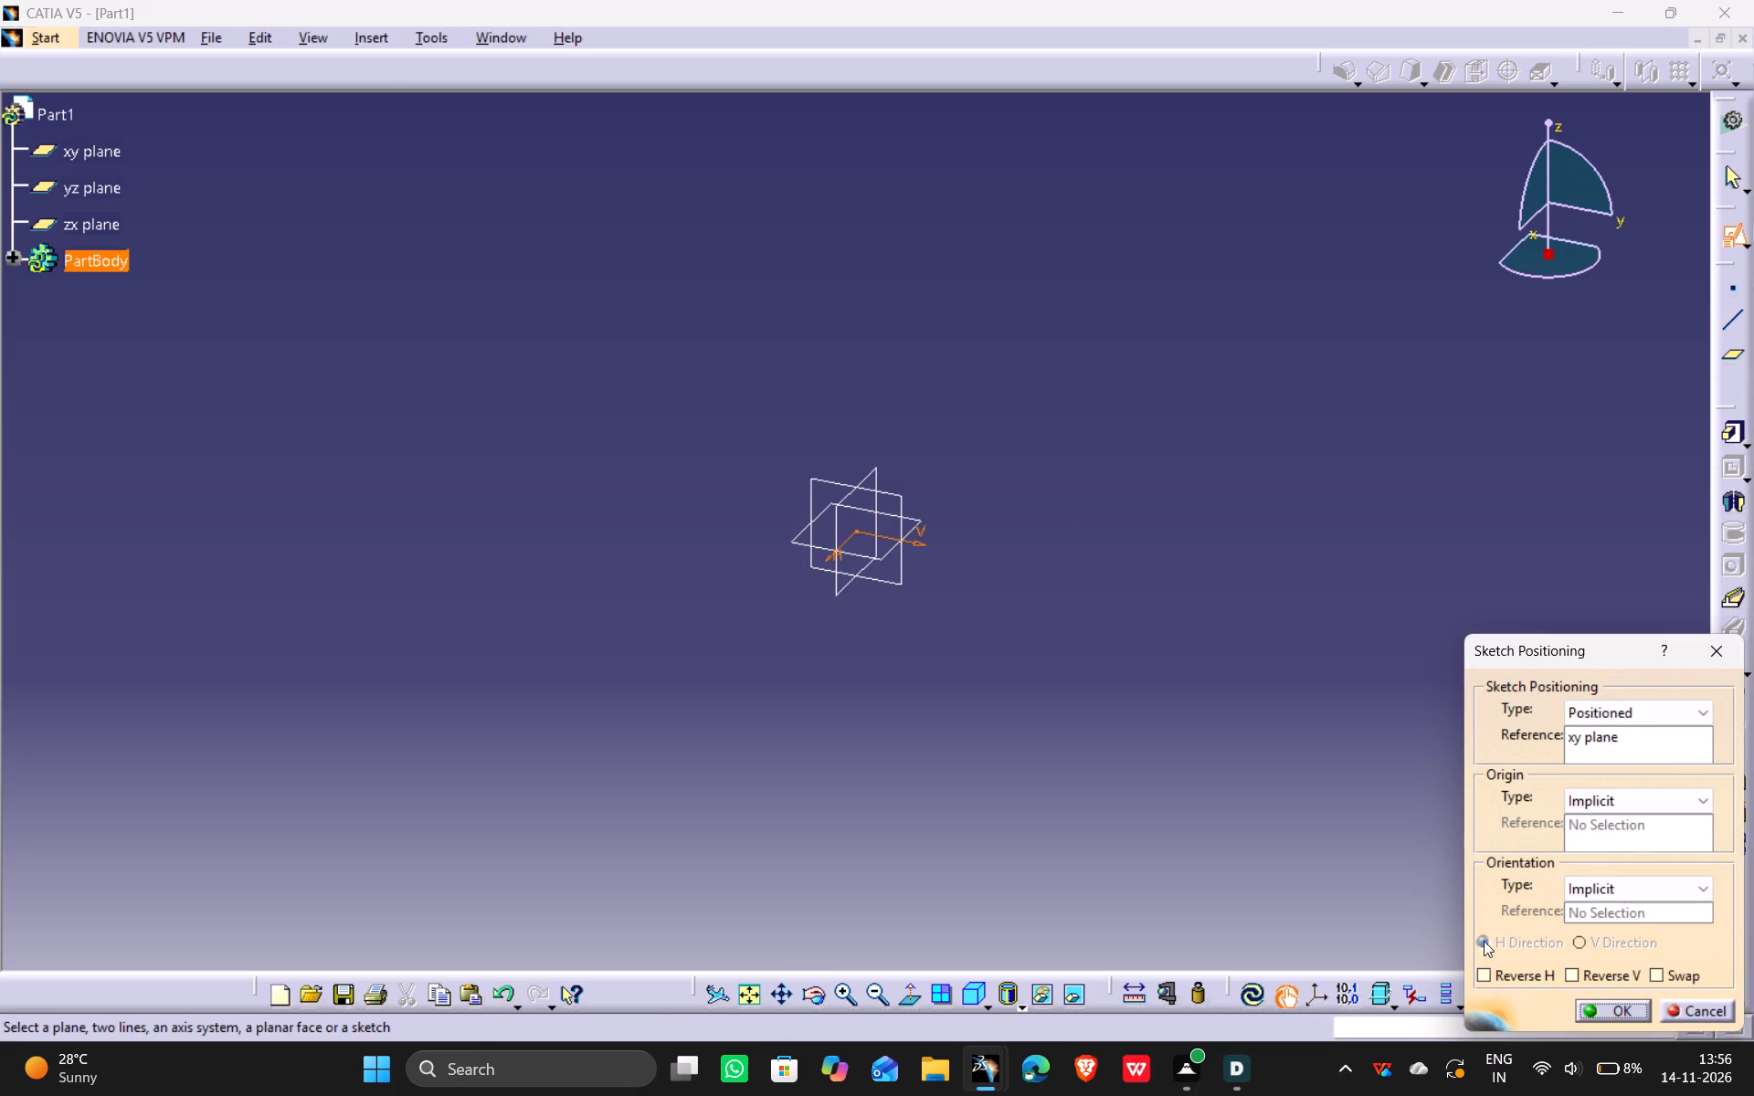
left_click(1528, 976)
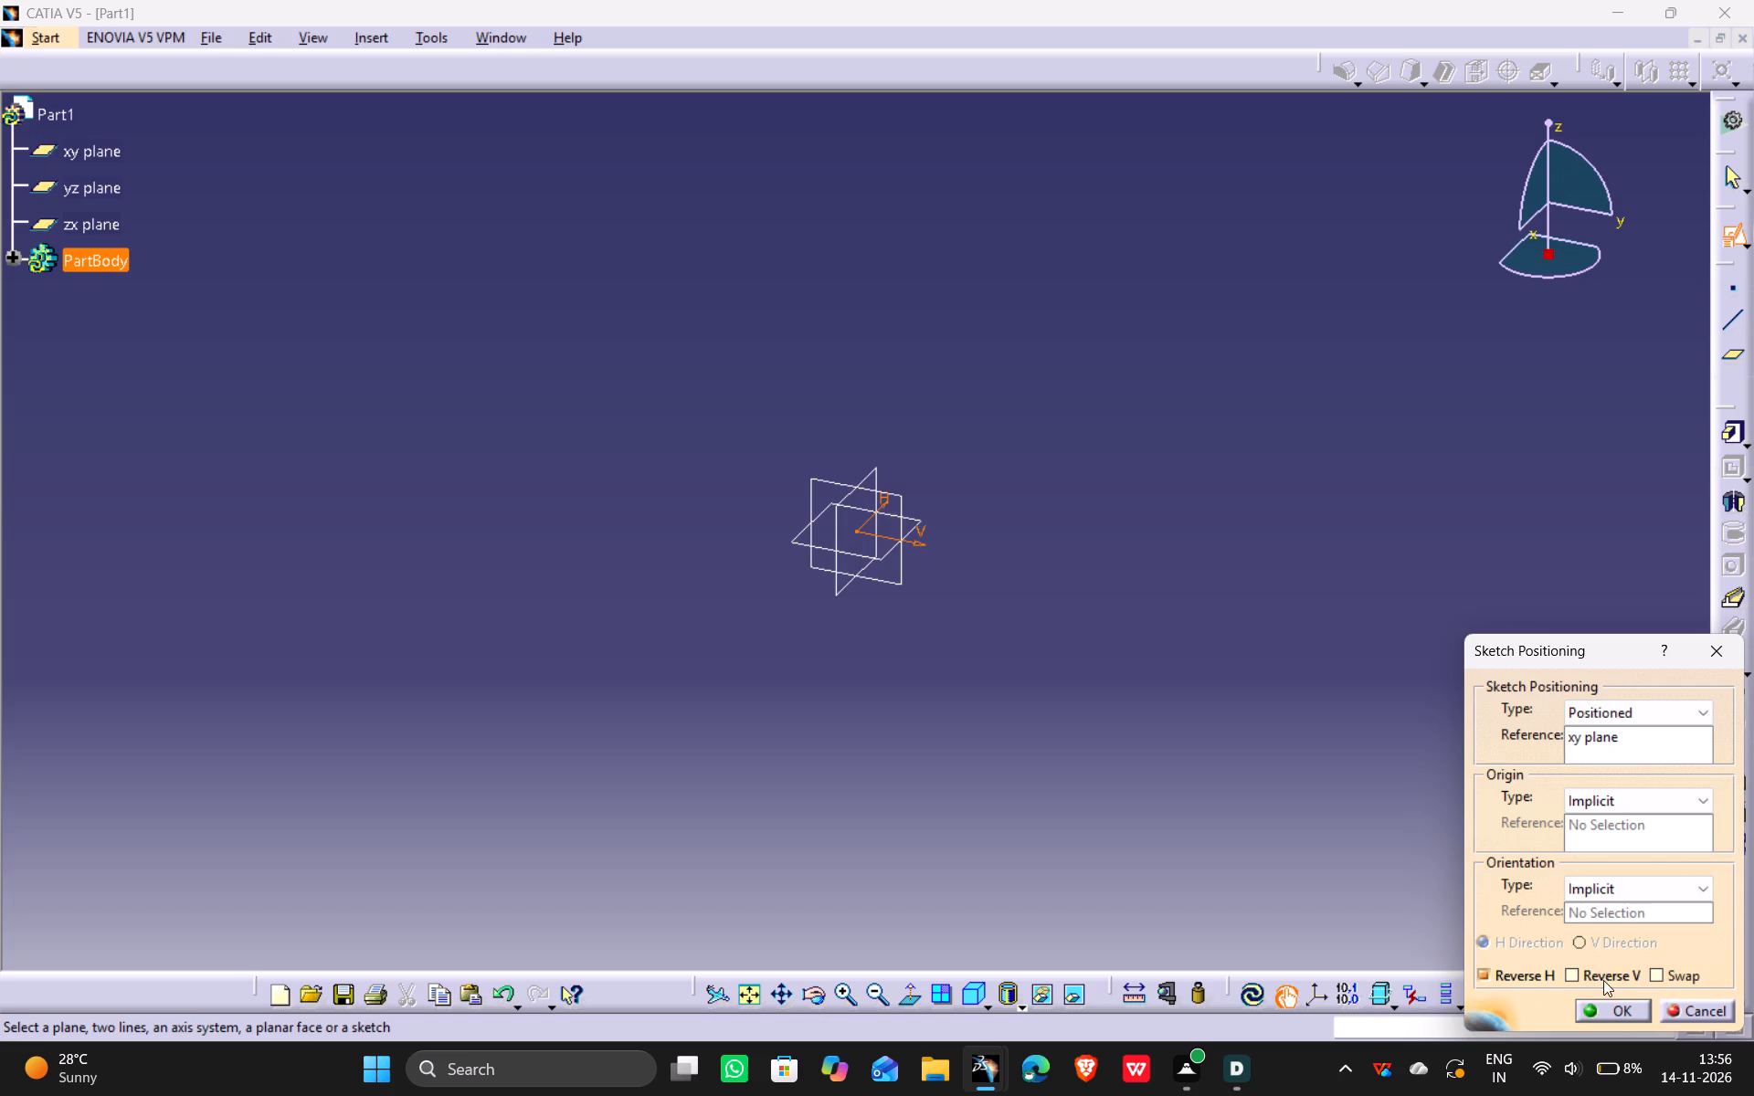
left_click(1603, 980)
left_click(1612, 1015)
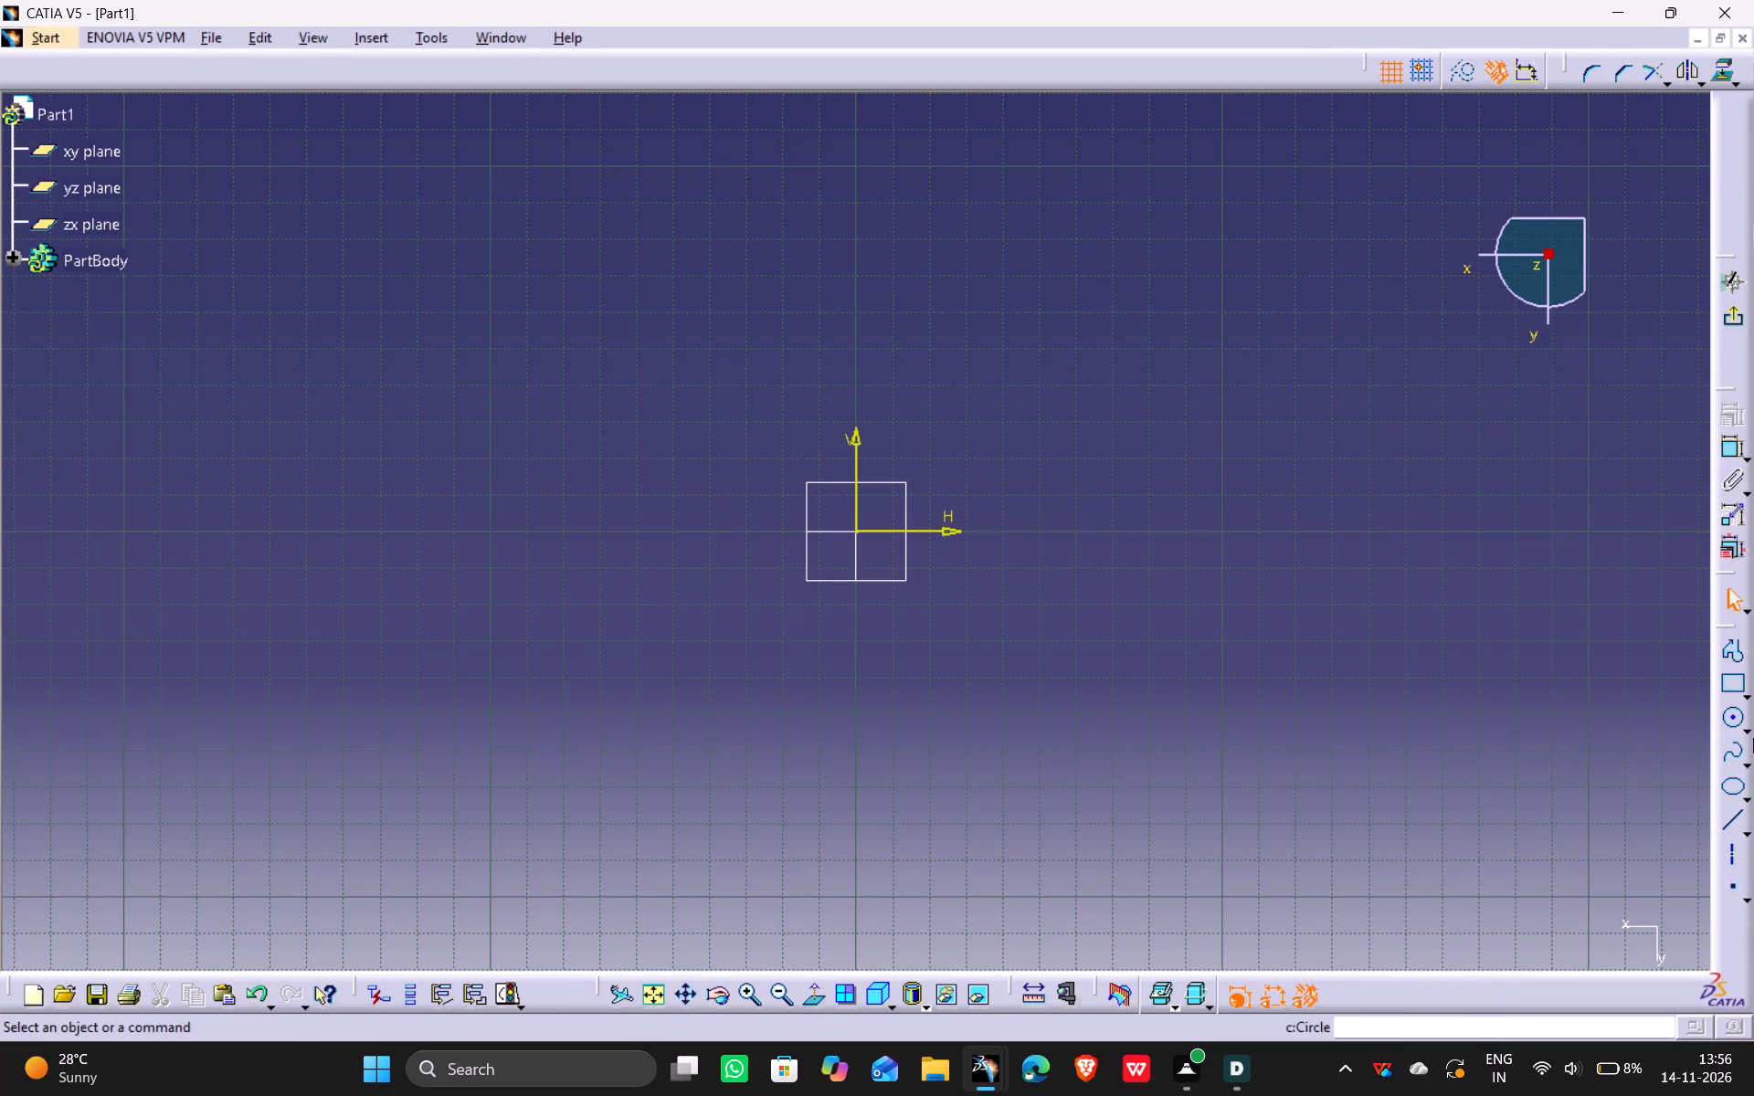
Sketch two concentric circles centred on the origin, about 85 mm and 46 mm in diameter.
left_click(1736, 720)
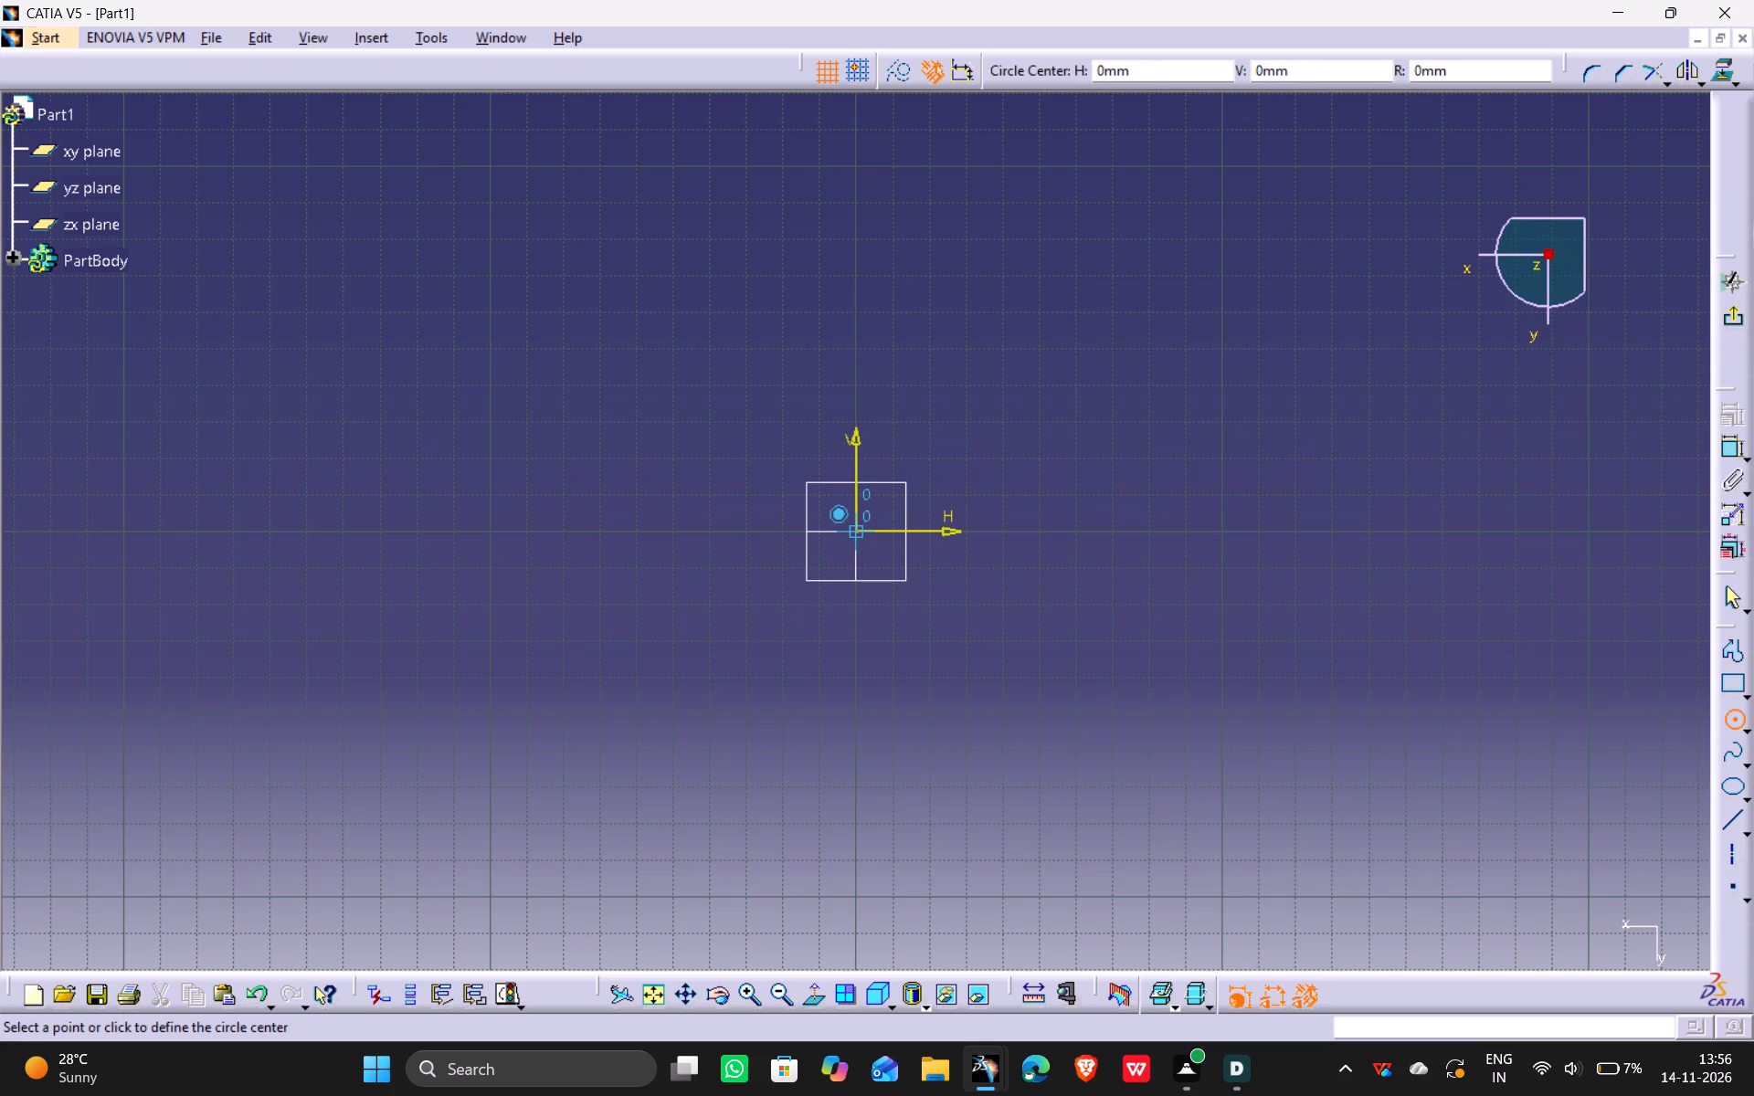
left_click(857, 534)
left_click(1006, 489)
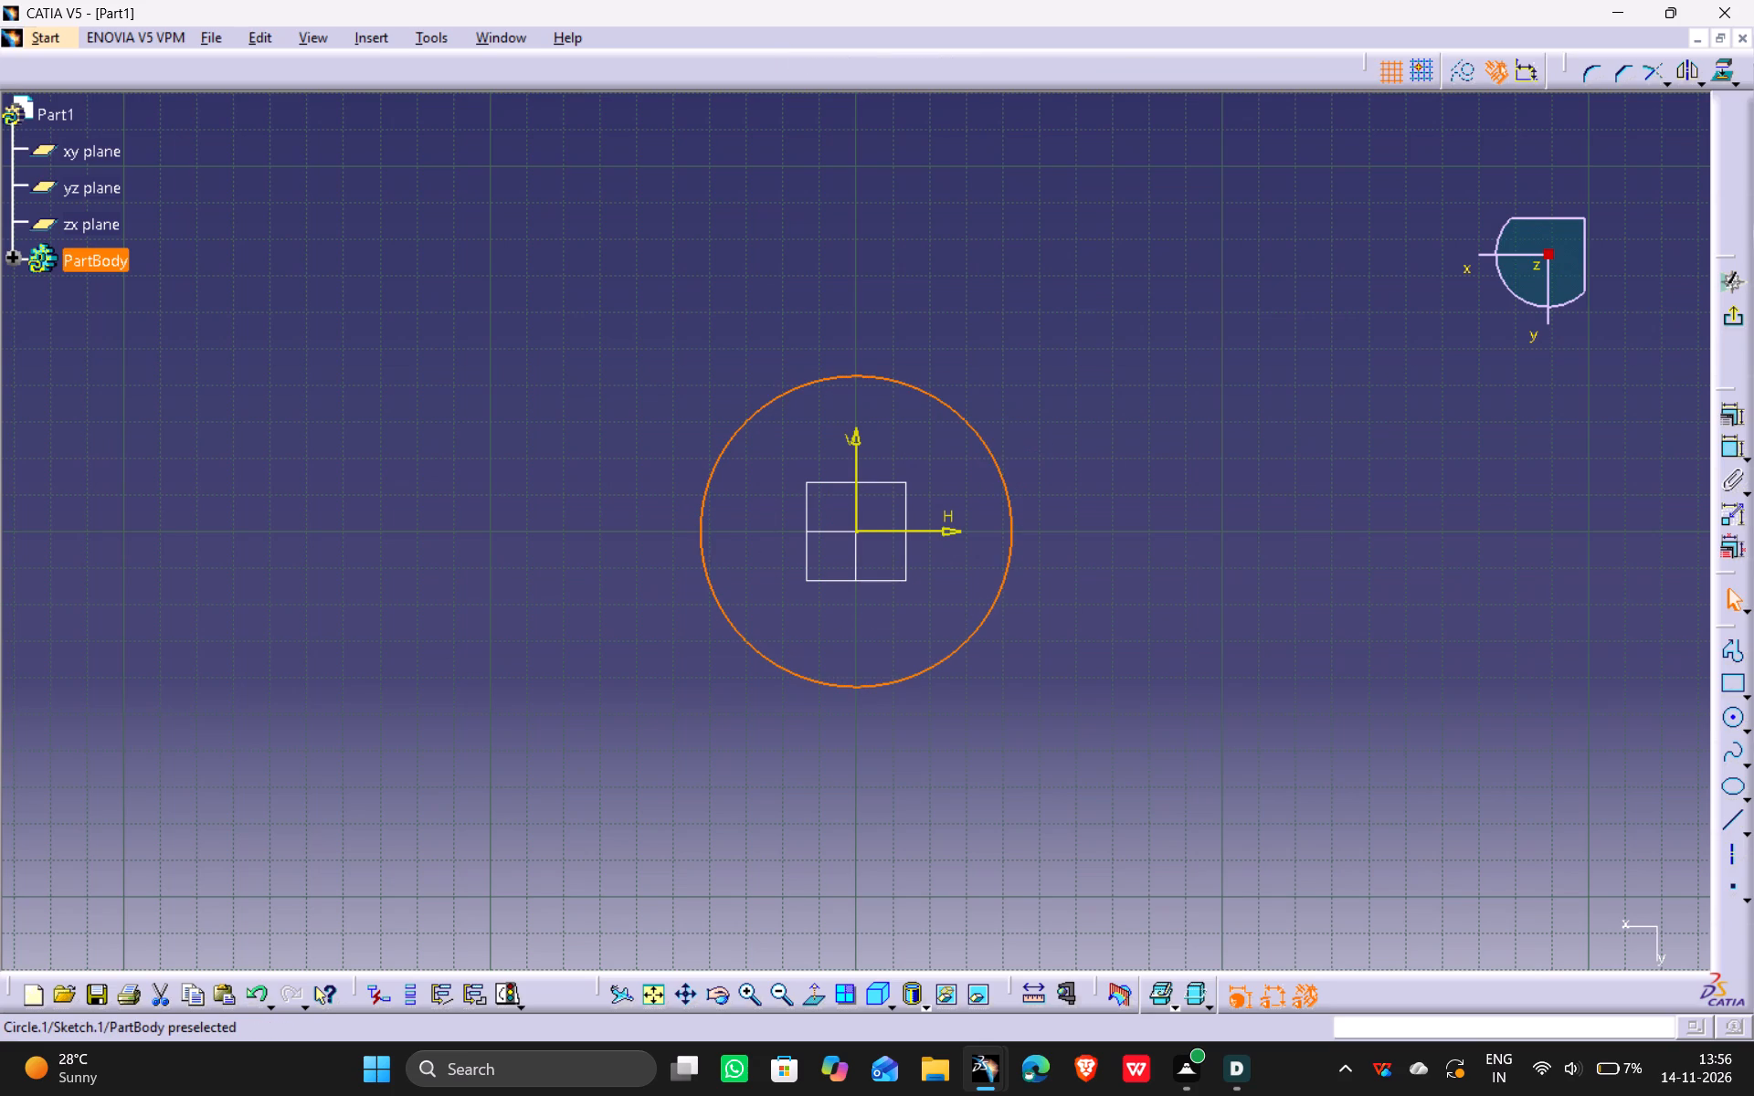
left_click(1736, 722)
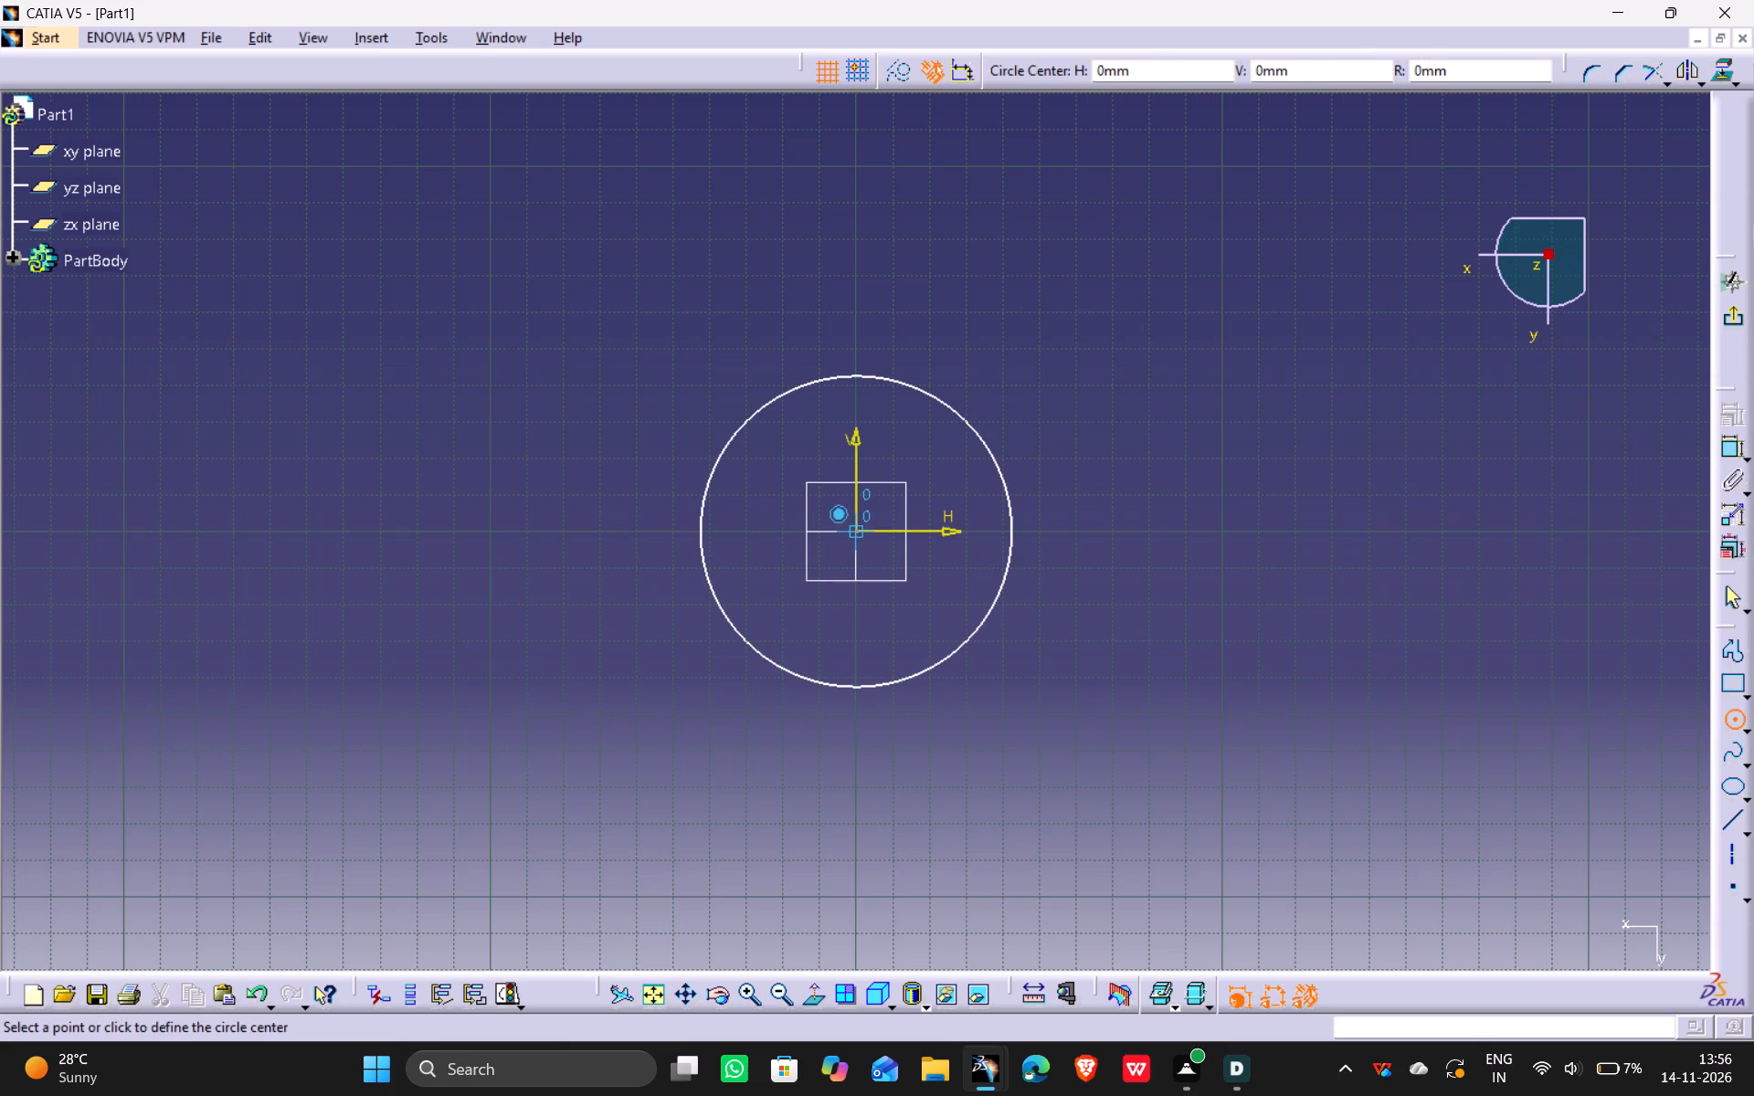
left_click(858, 529)
left_click(864, 616)
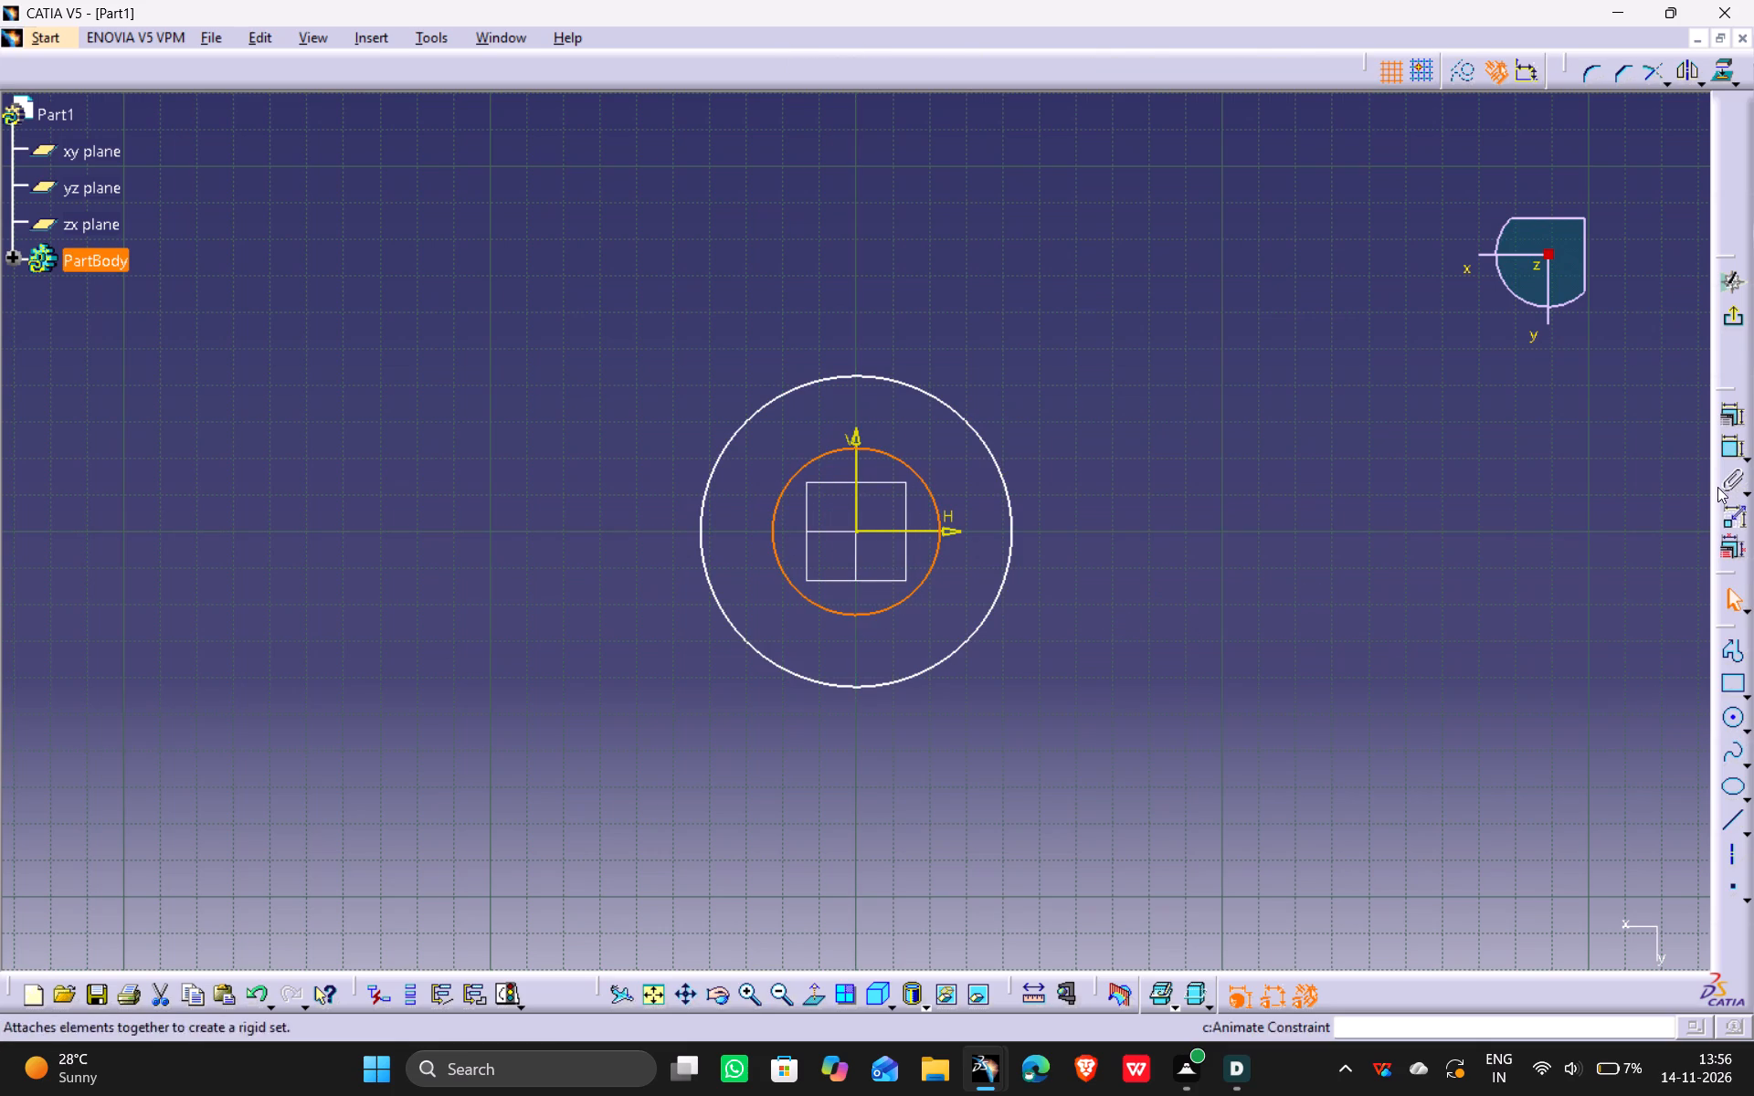
Dimension the inner circle and set its diameter to 50 mm.
left_click(1739, 442)
left_click(1095, 408)
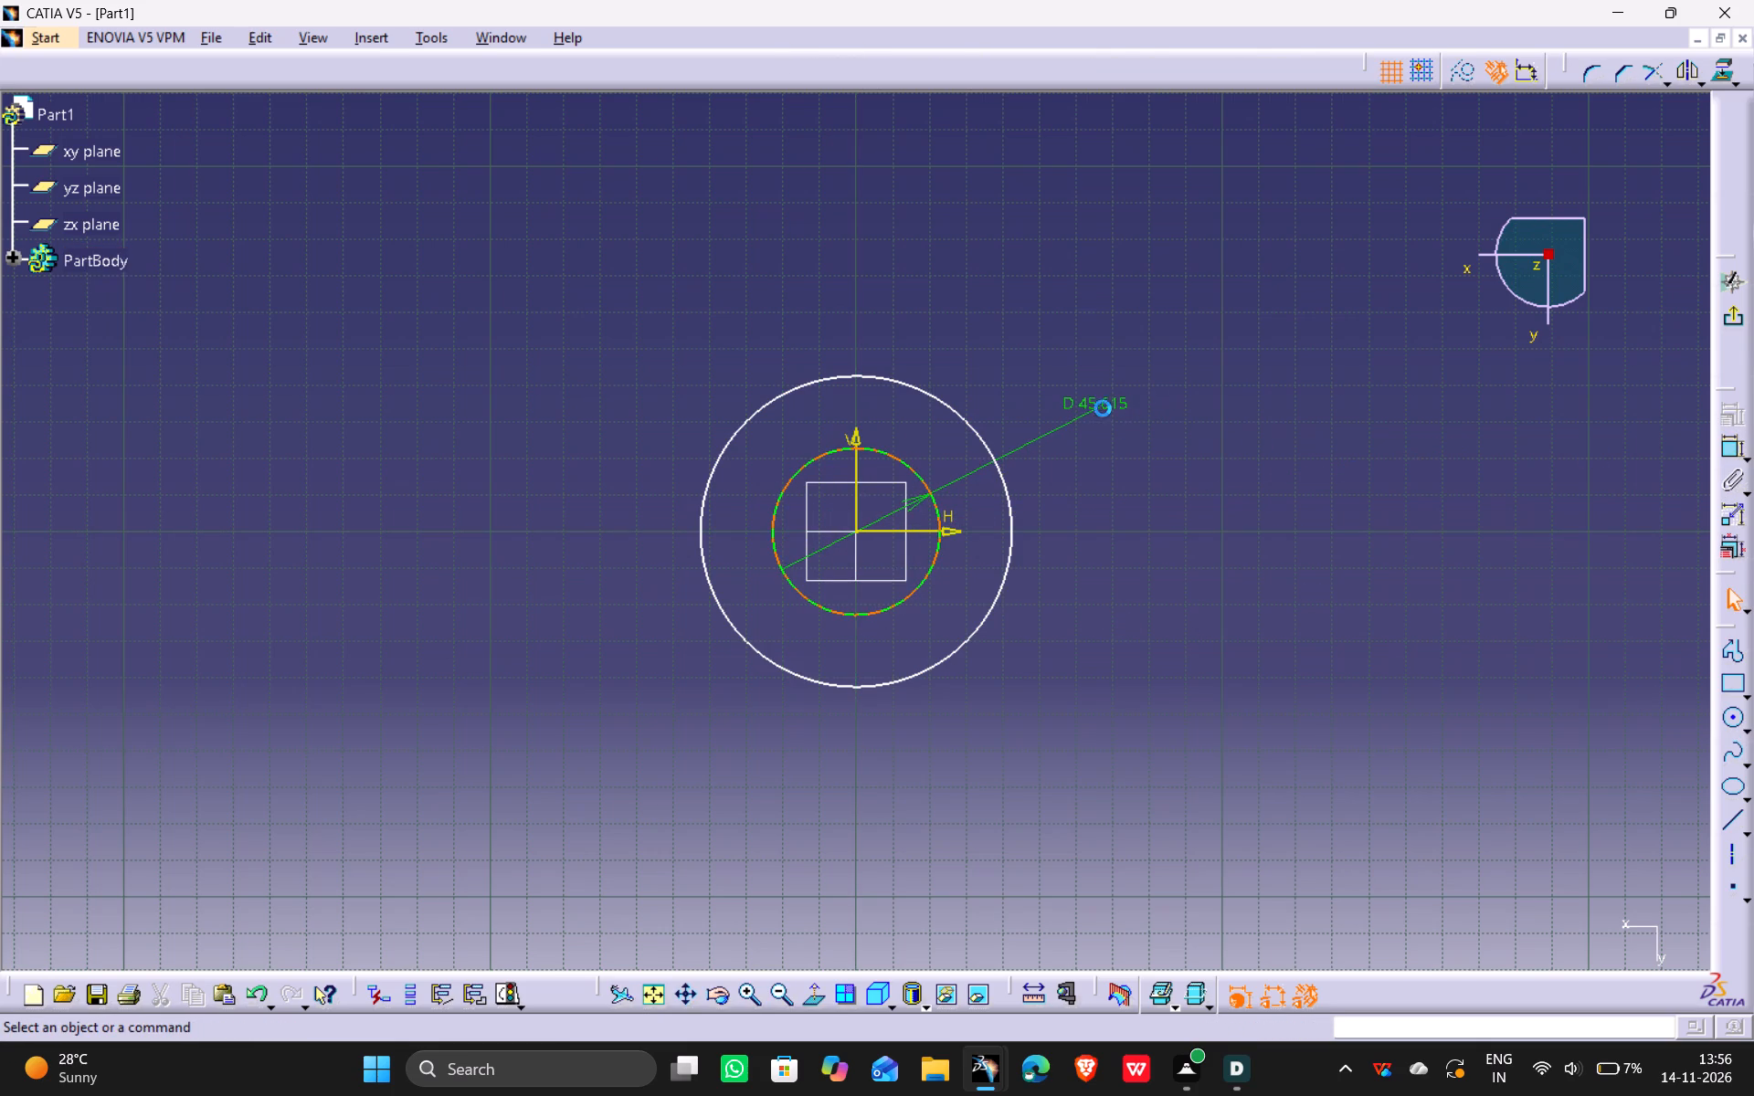
double_click(1095, 406)
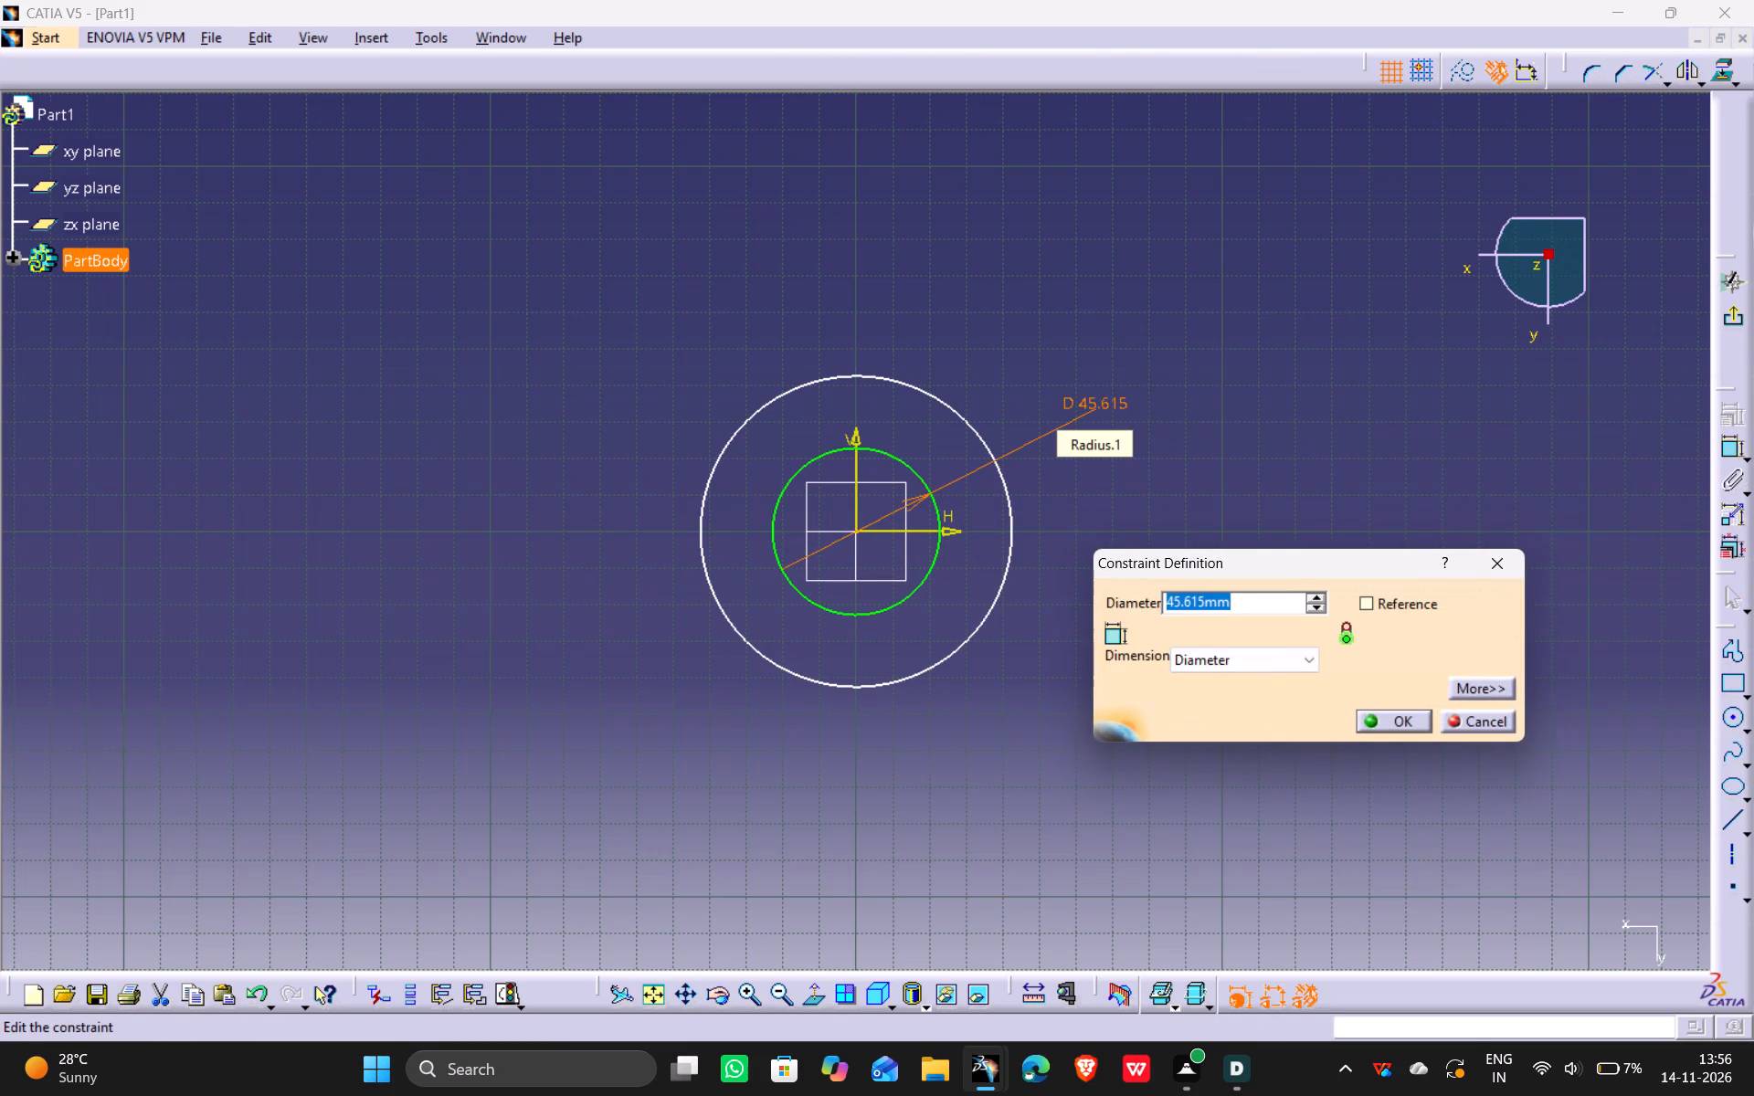
type("50")
key("Return")
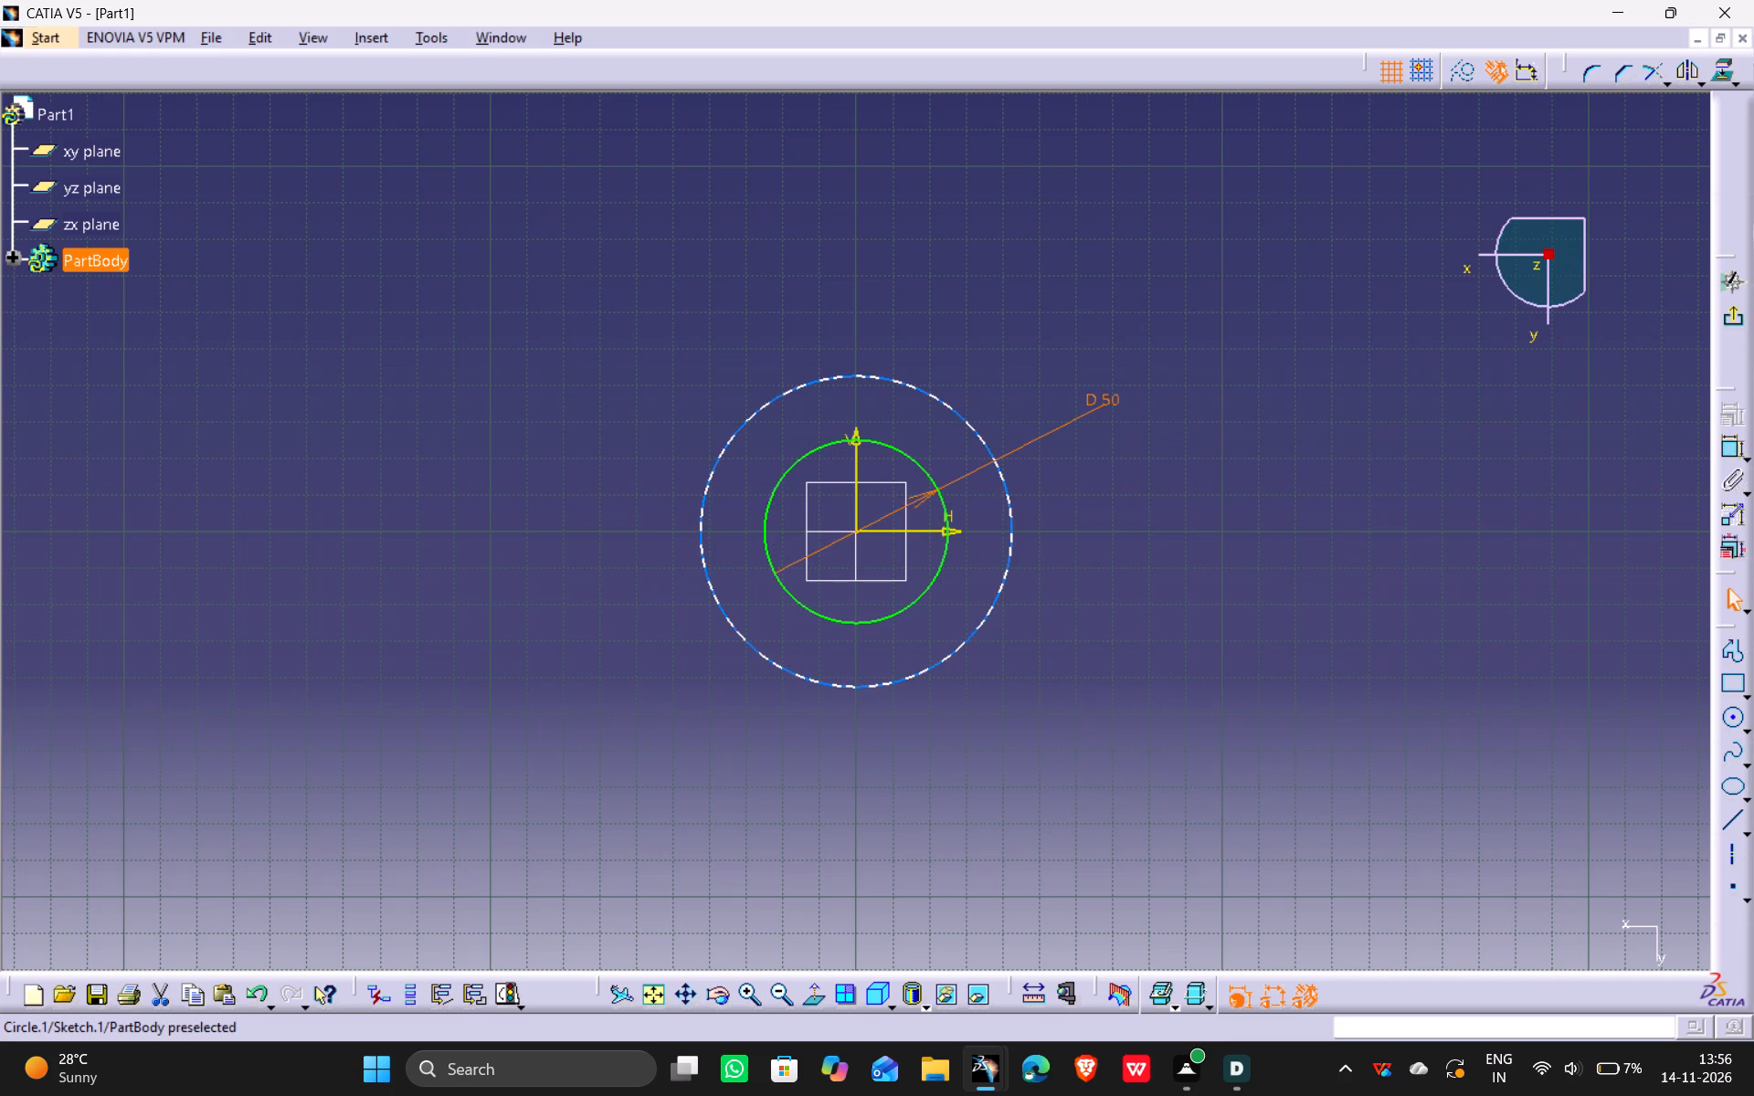
Dimension the outer circle and set its diameter to 122 mm.
left_click(954, 413)
left_click(1731, 447)
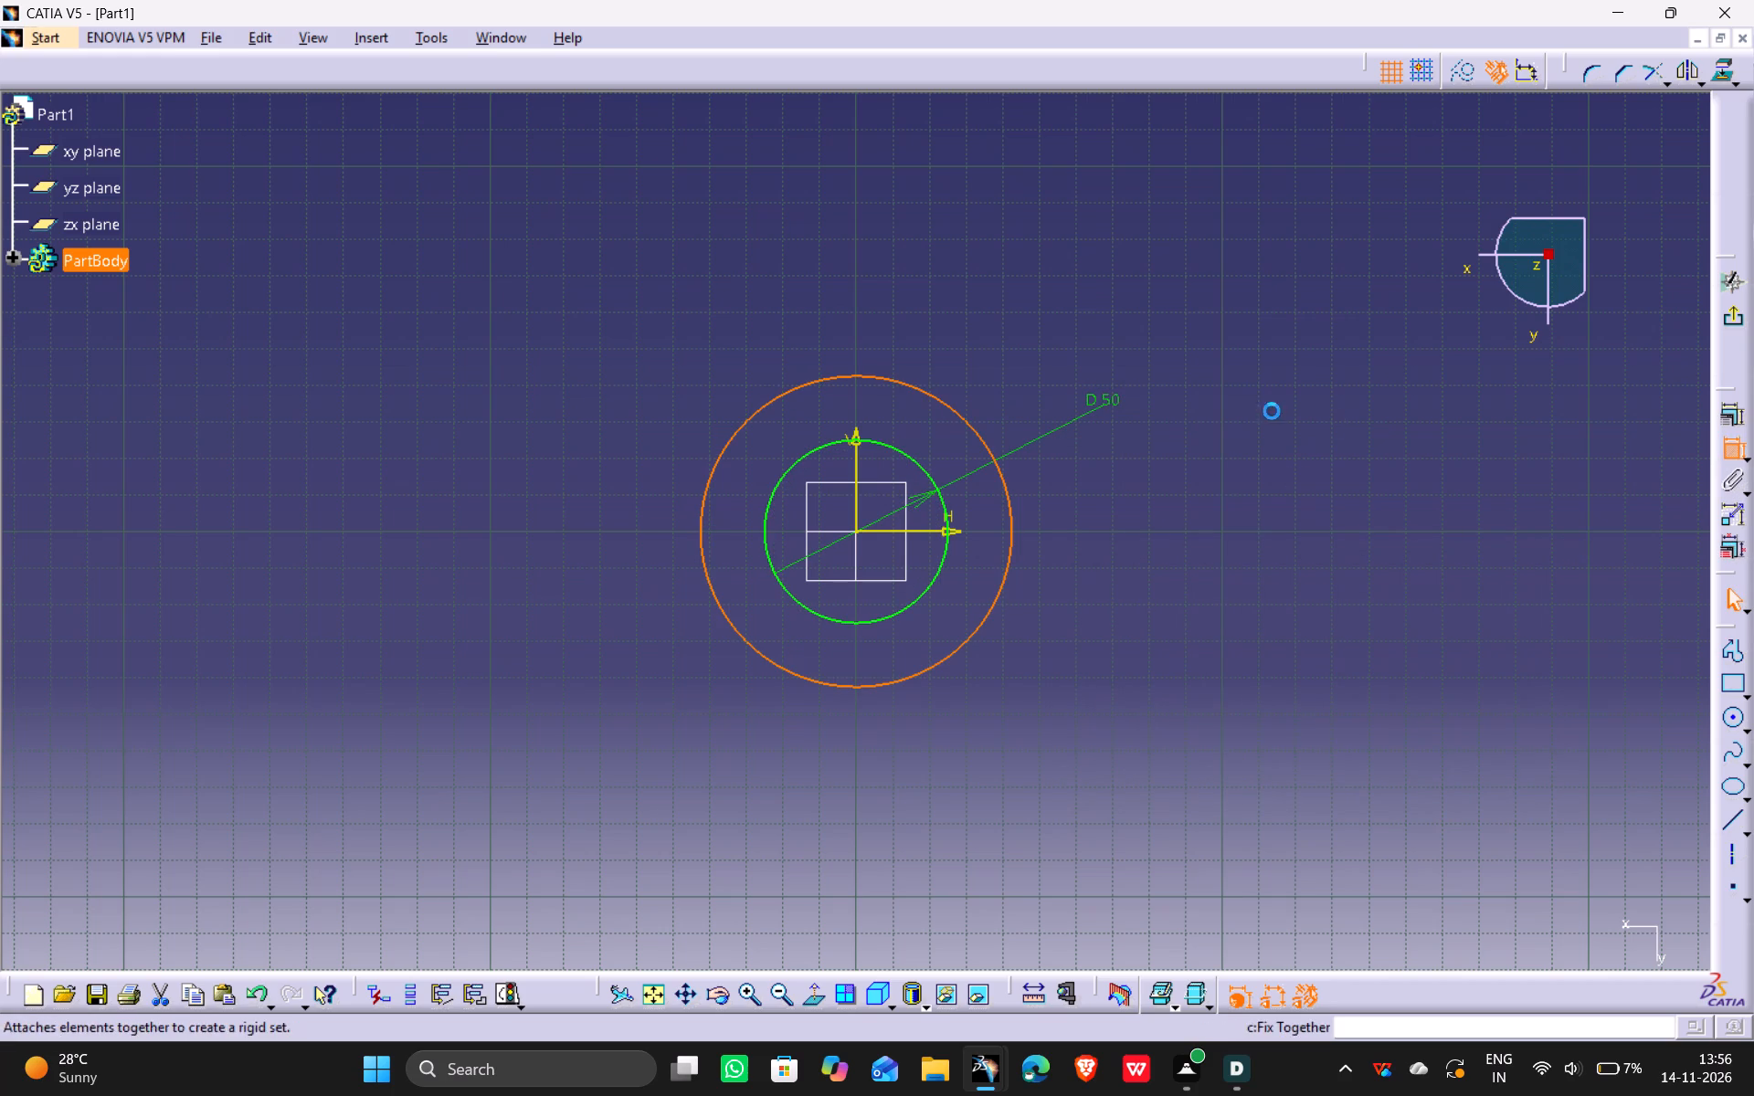
left_click(1012, 359)
double_click(1014, 352)
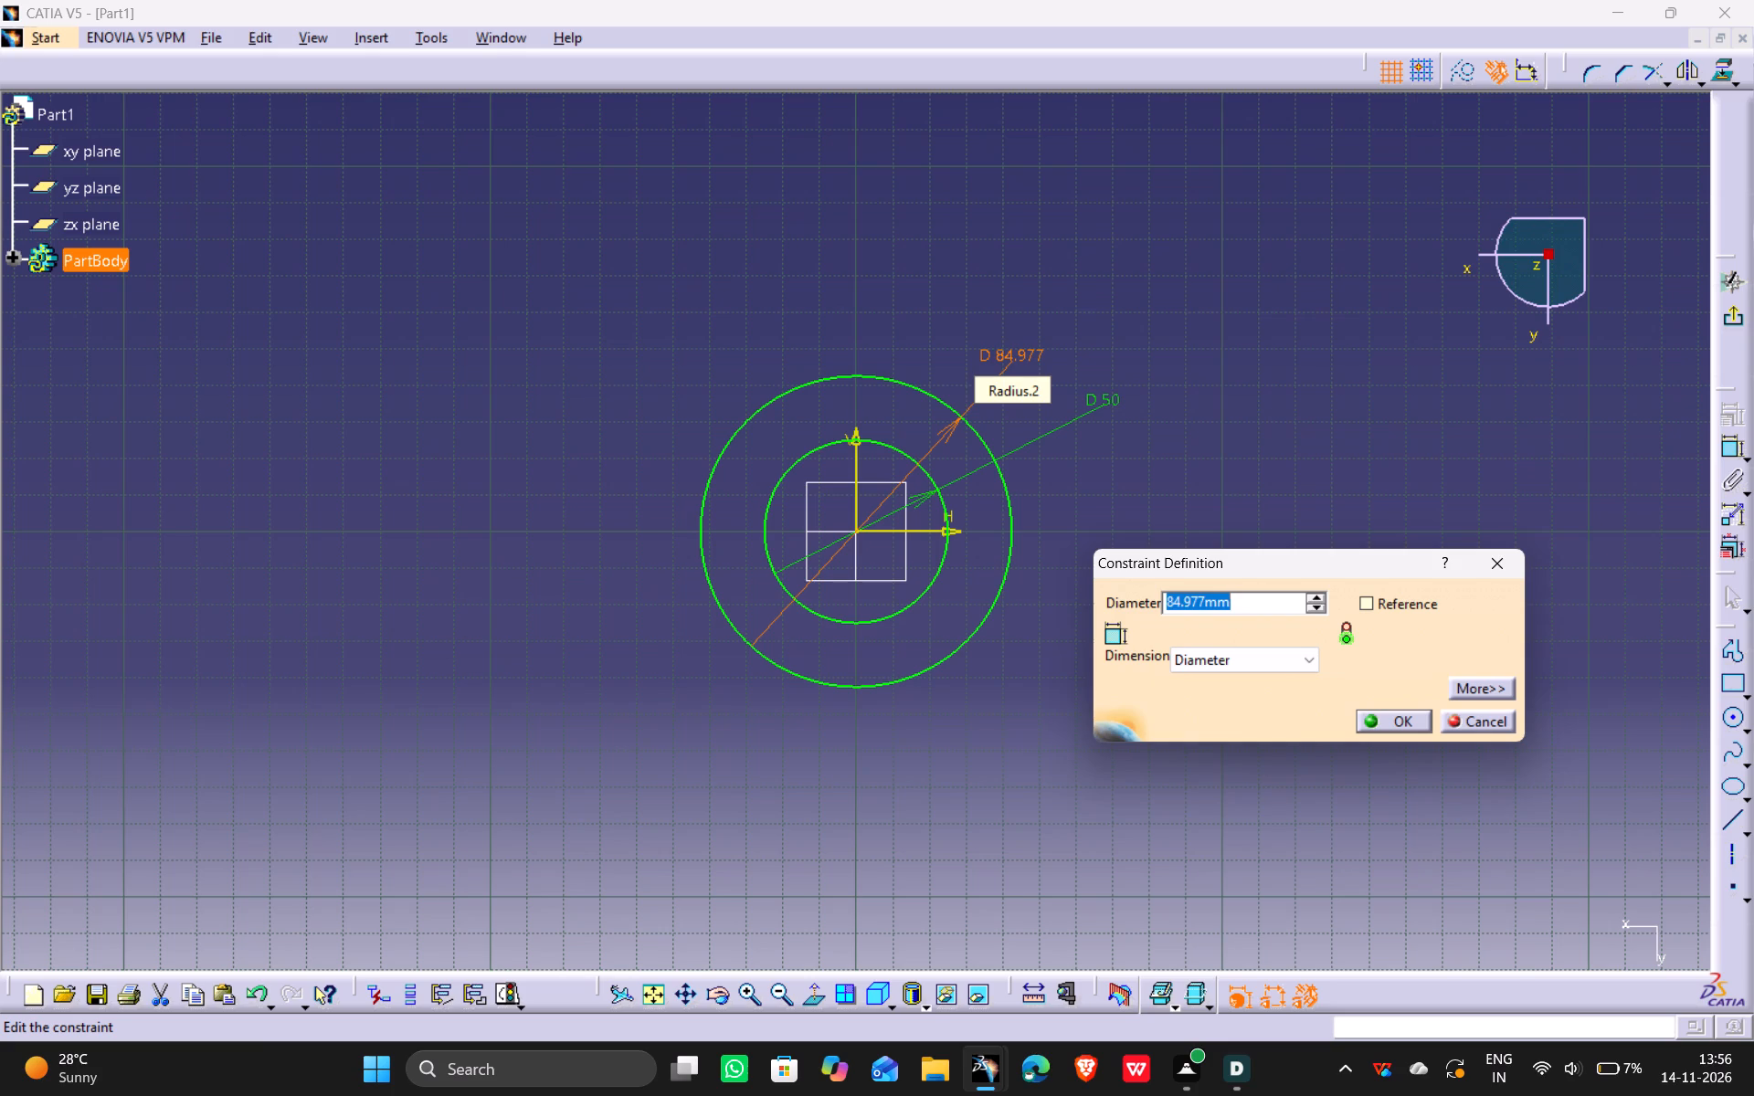
type("122")
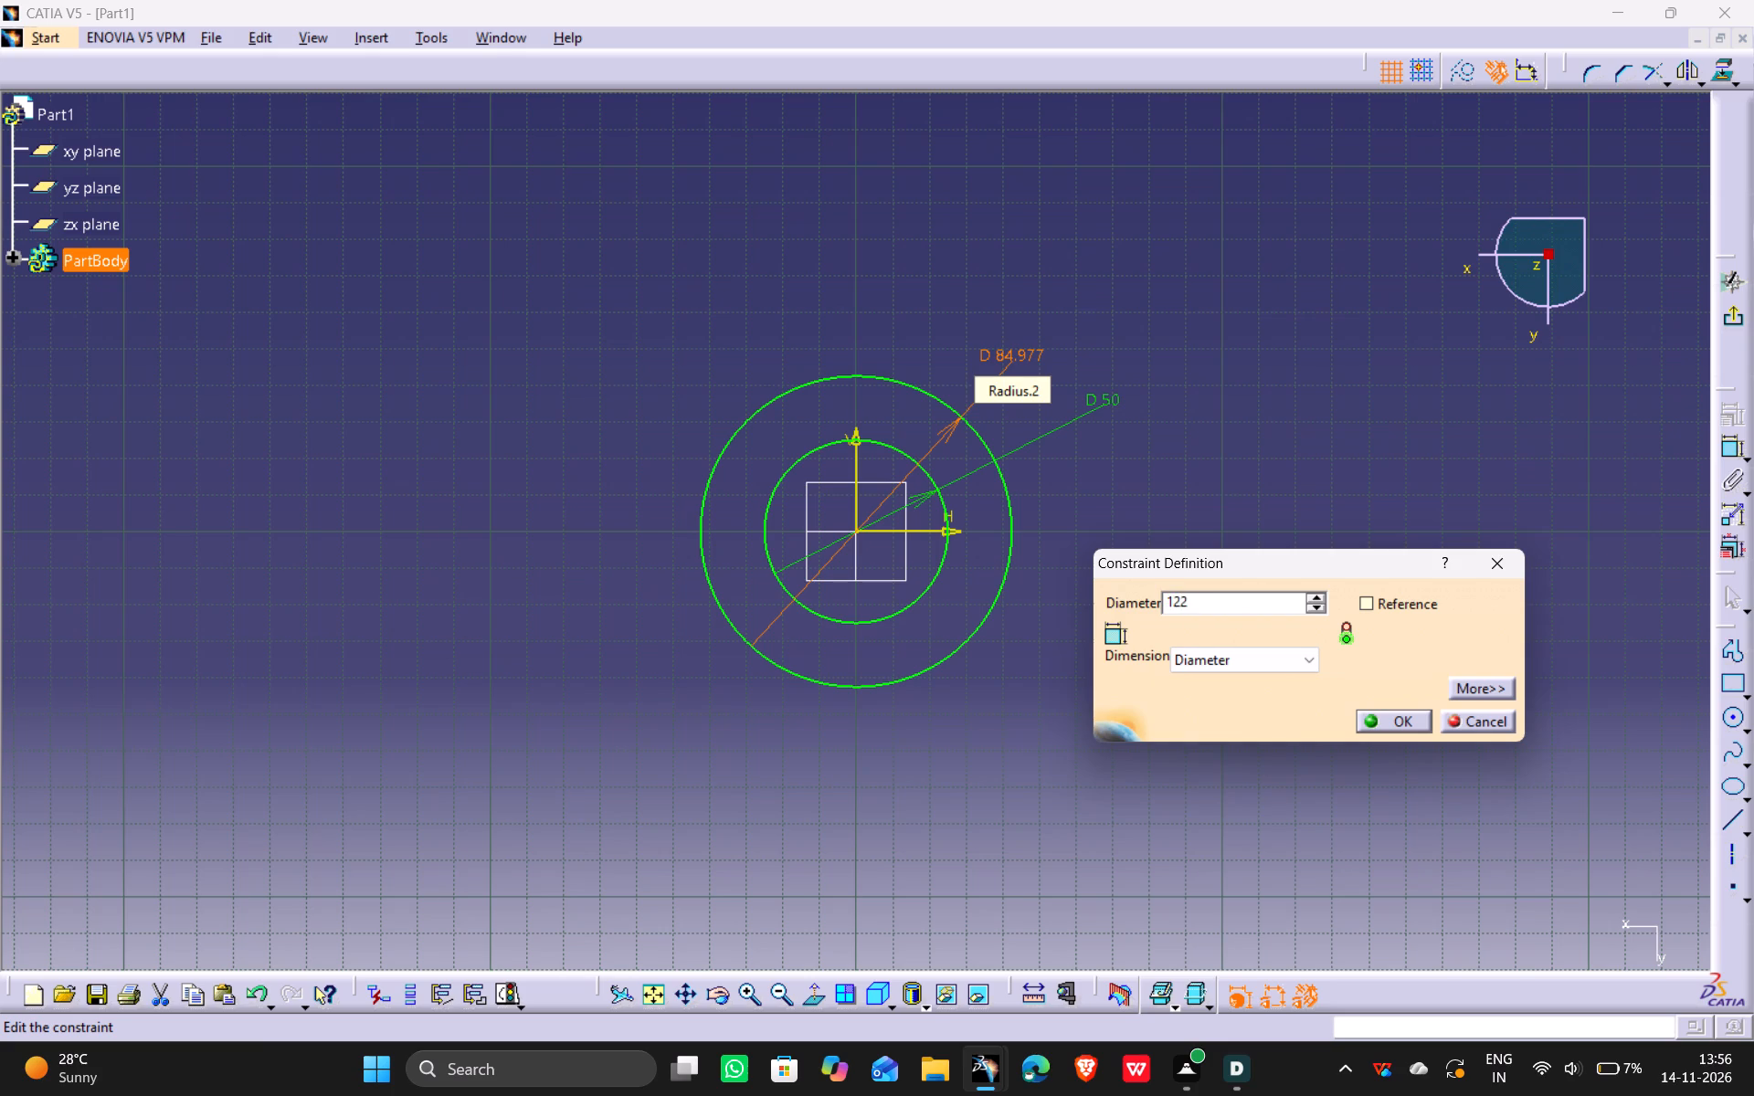
key("Return")
left_click(858, 384)
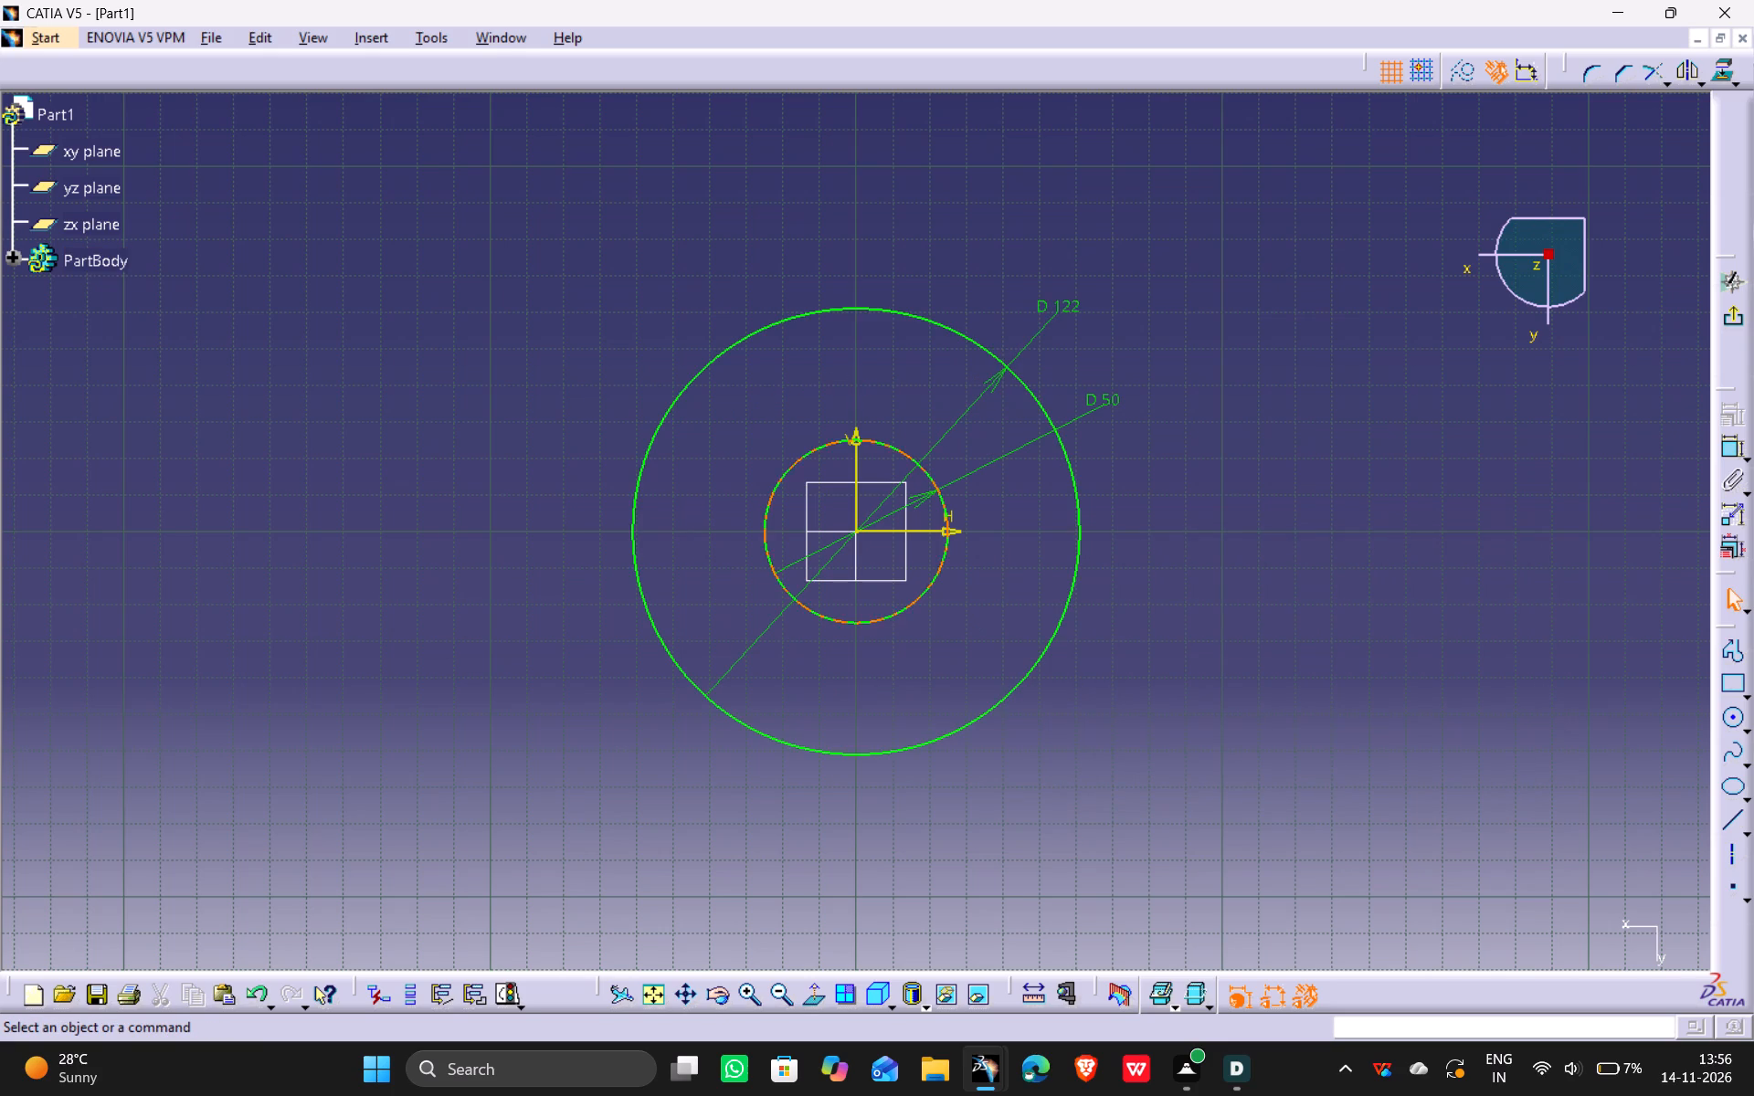
left_click(1227, 617)
Sketch an open three-sided profile about 87 mm high, starting and ending on the outer circle and reaching H about -144 mm.
scroll(1146, 648, "up", 1)
middle_click_drag(1146, 647, 1404, 630)
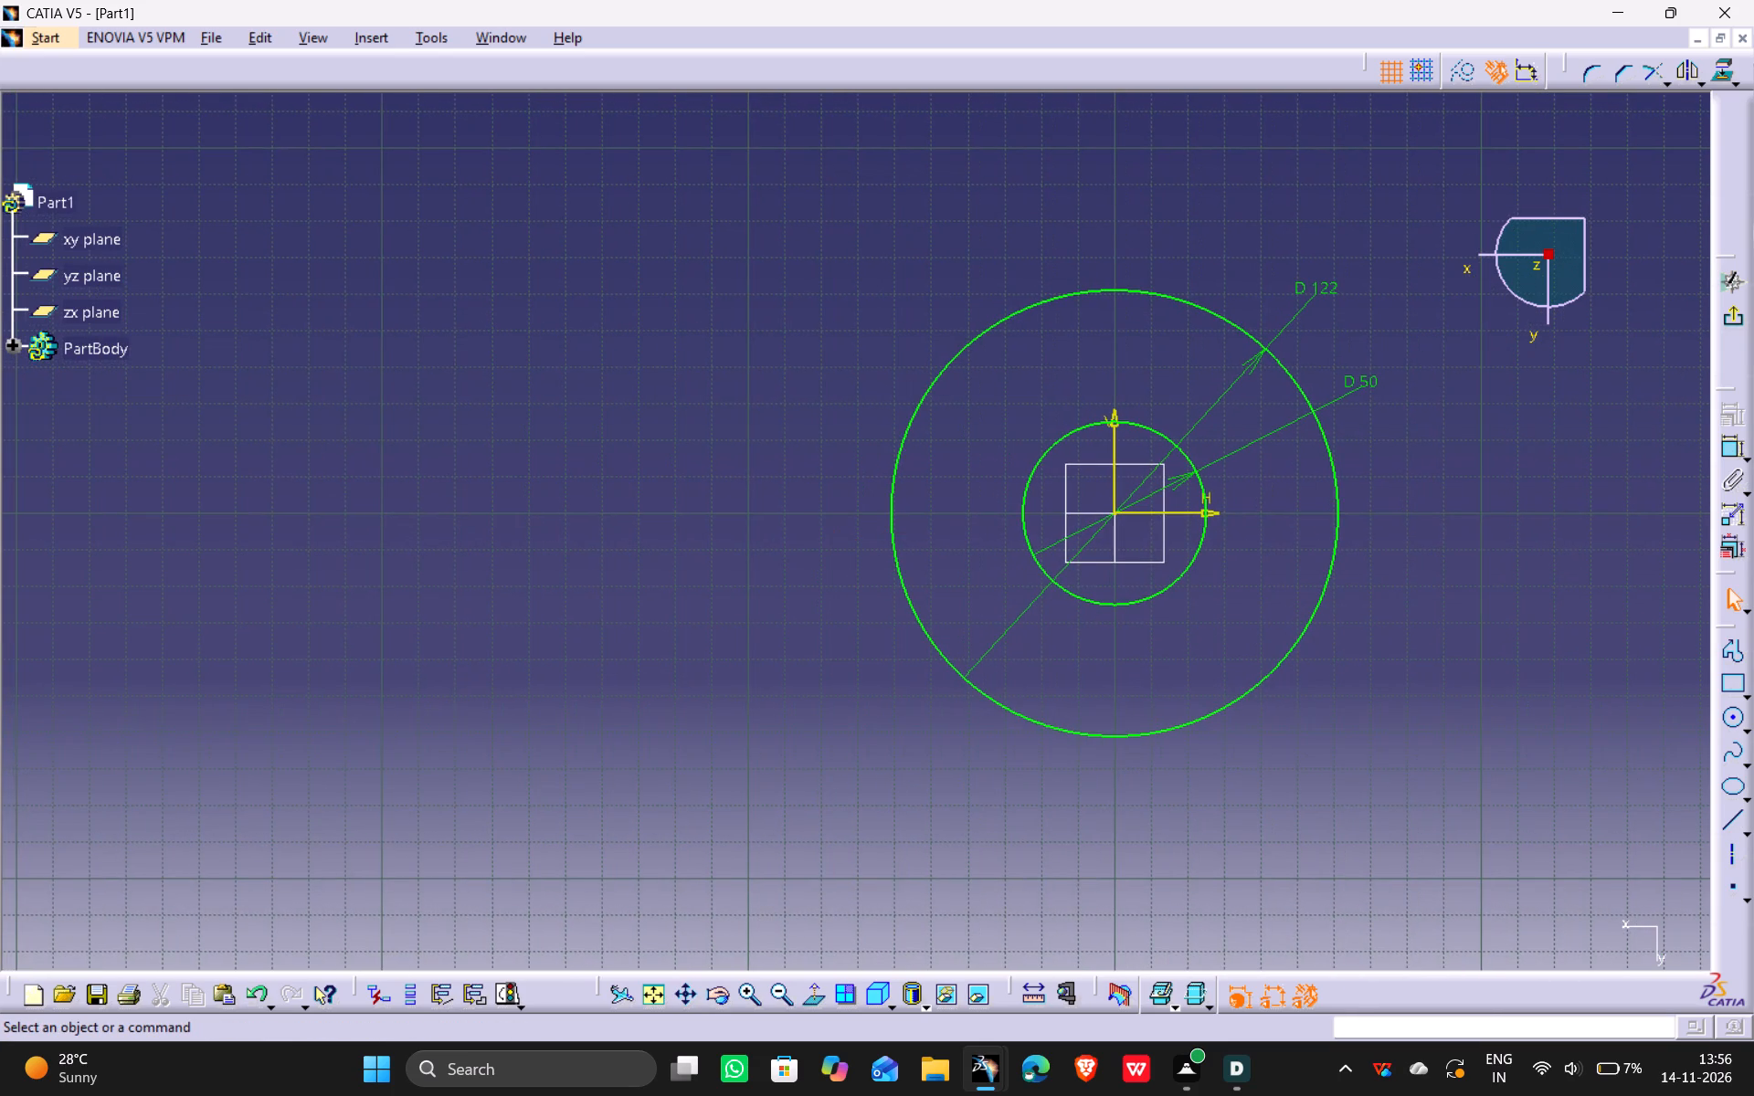
left_click(1726, 659)
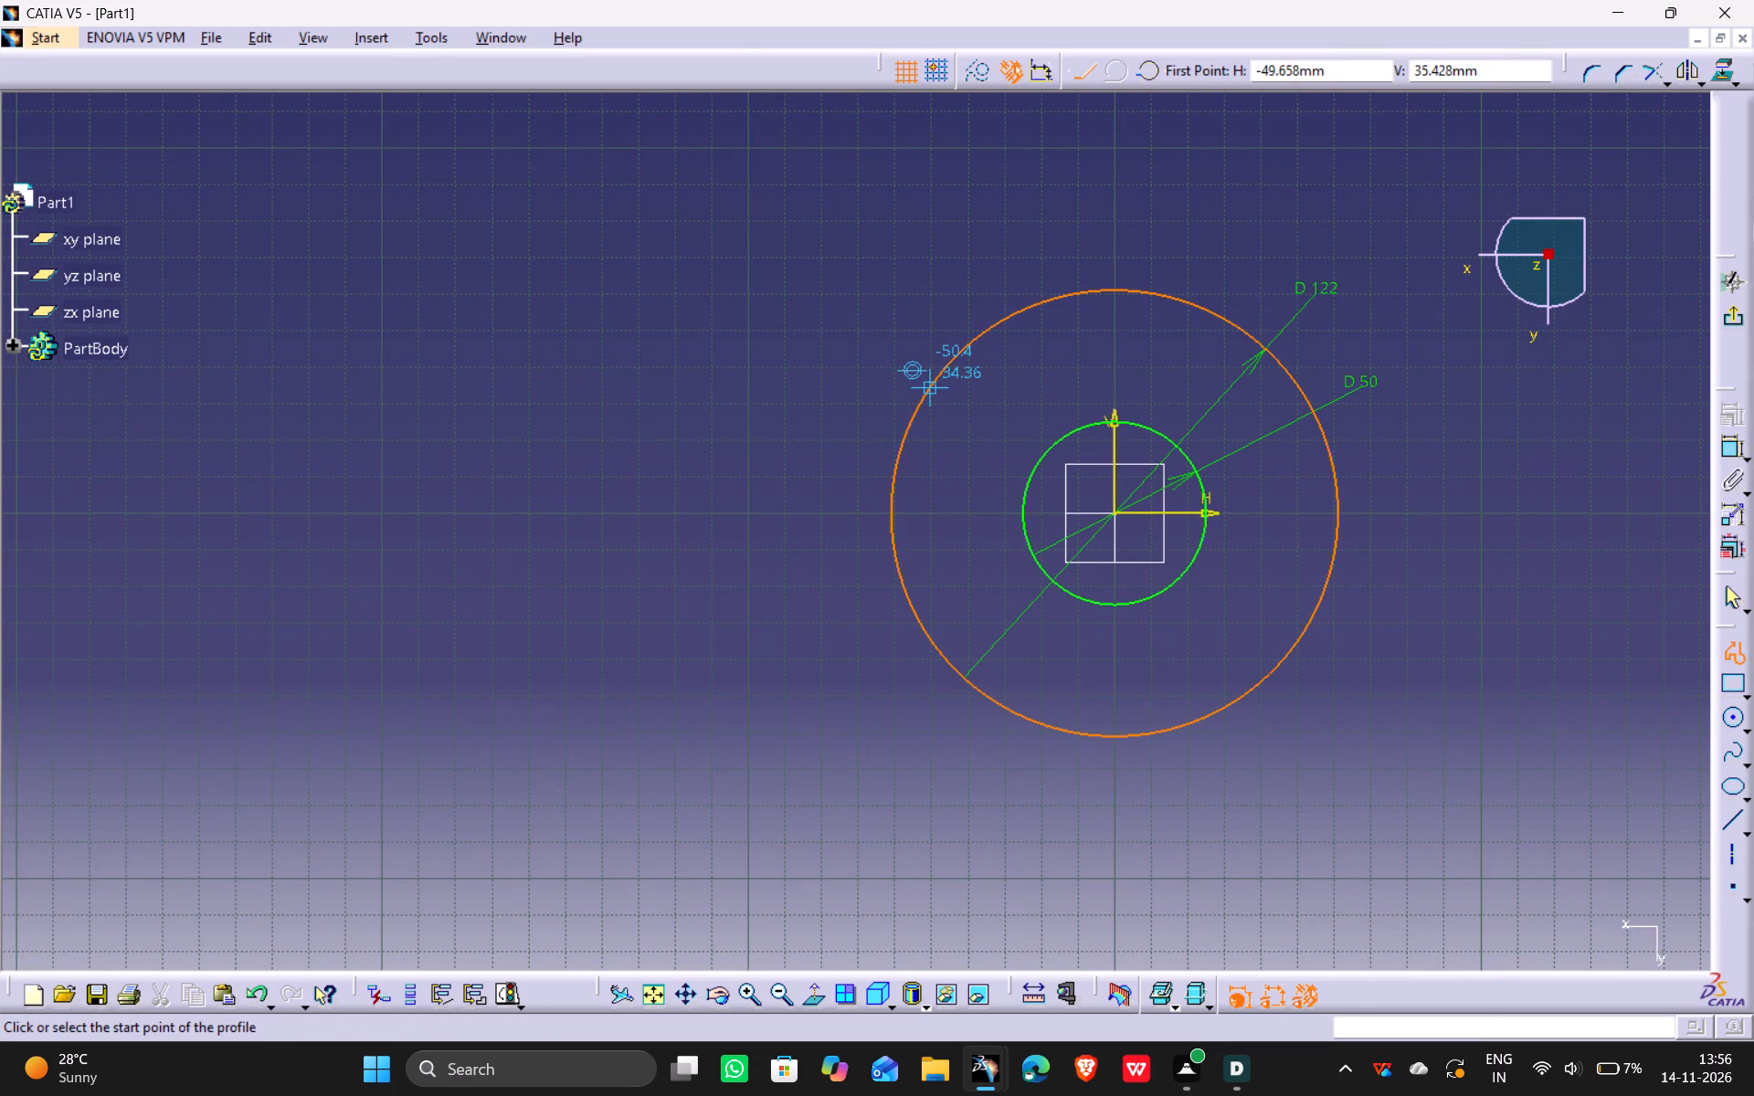
left_click(932, 383)
left_click(586, 386)
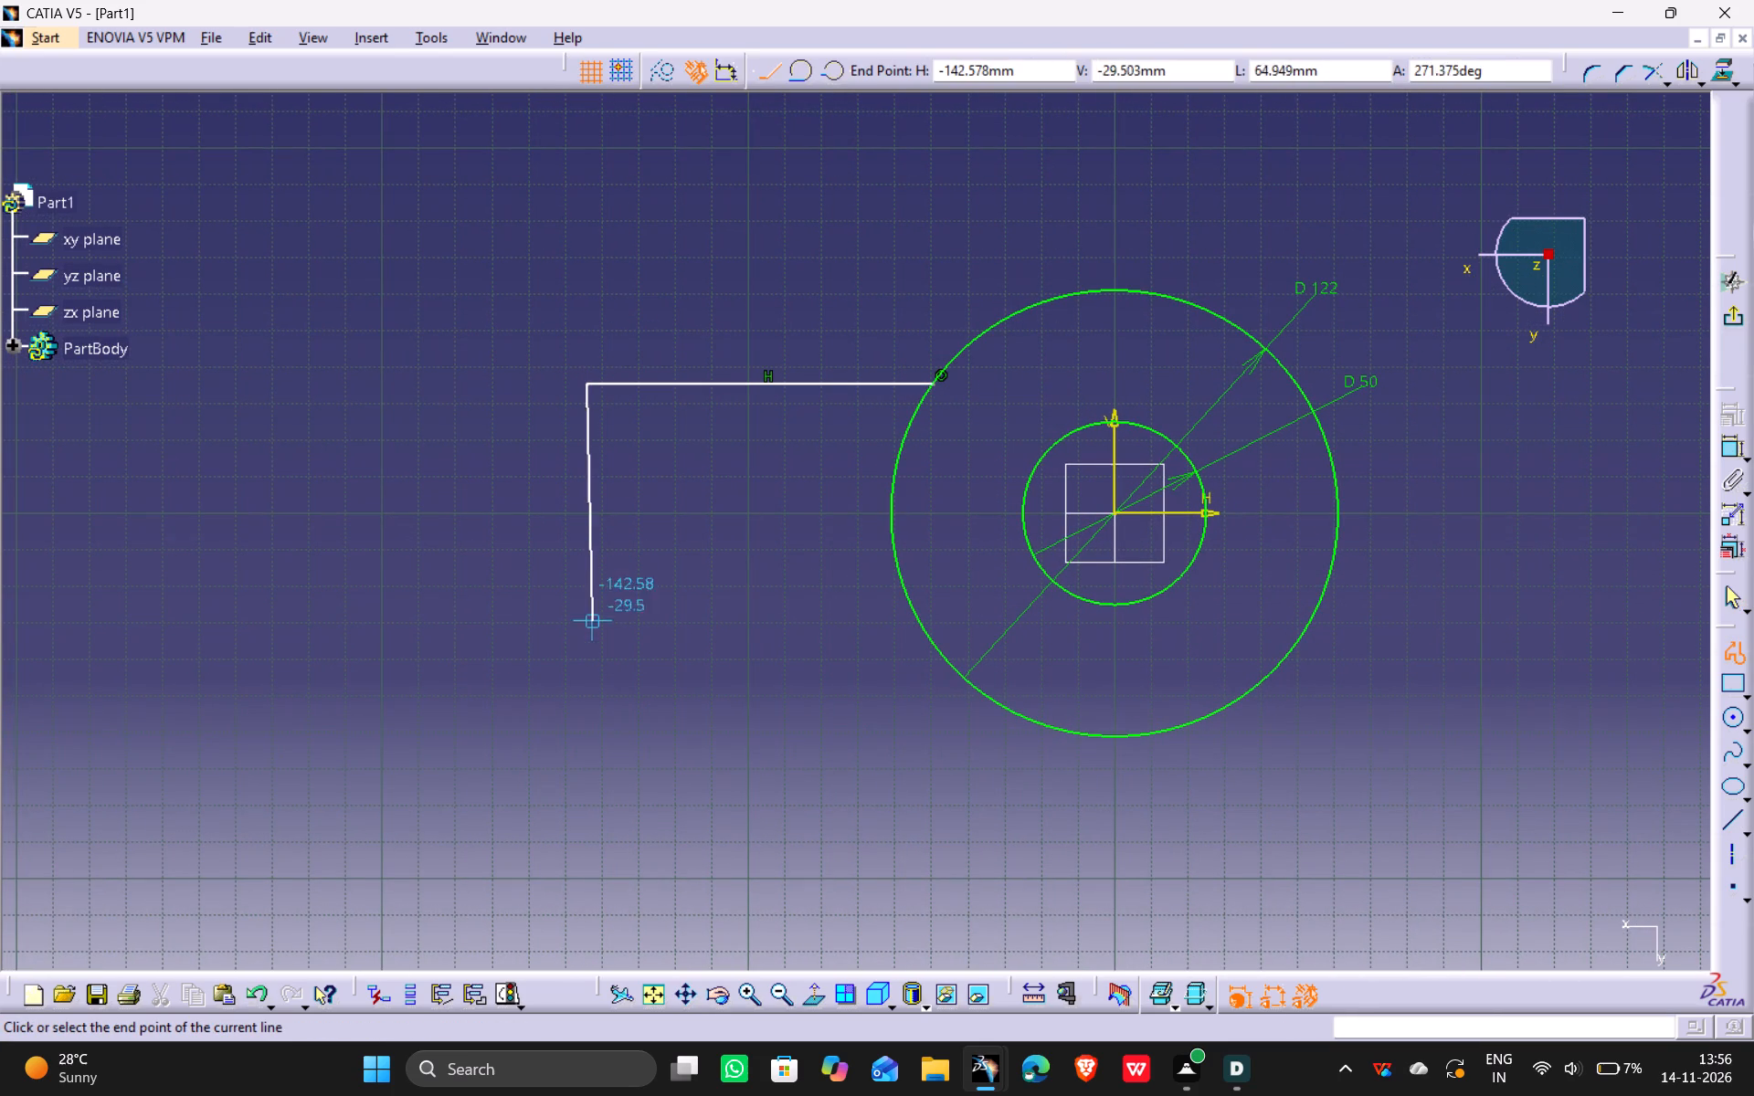
left_click(590, 703)
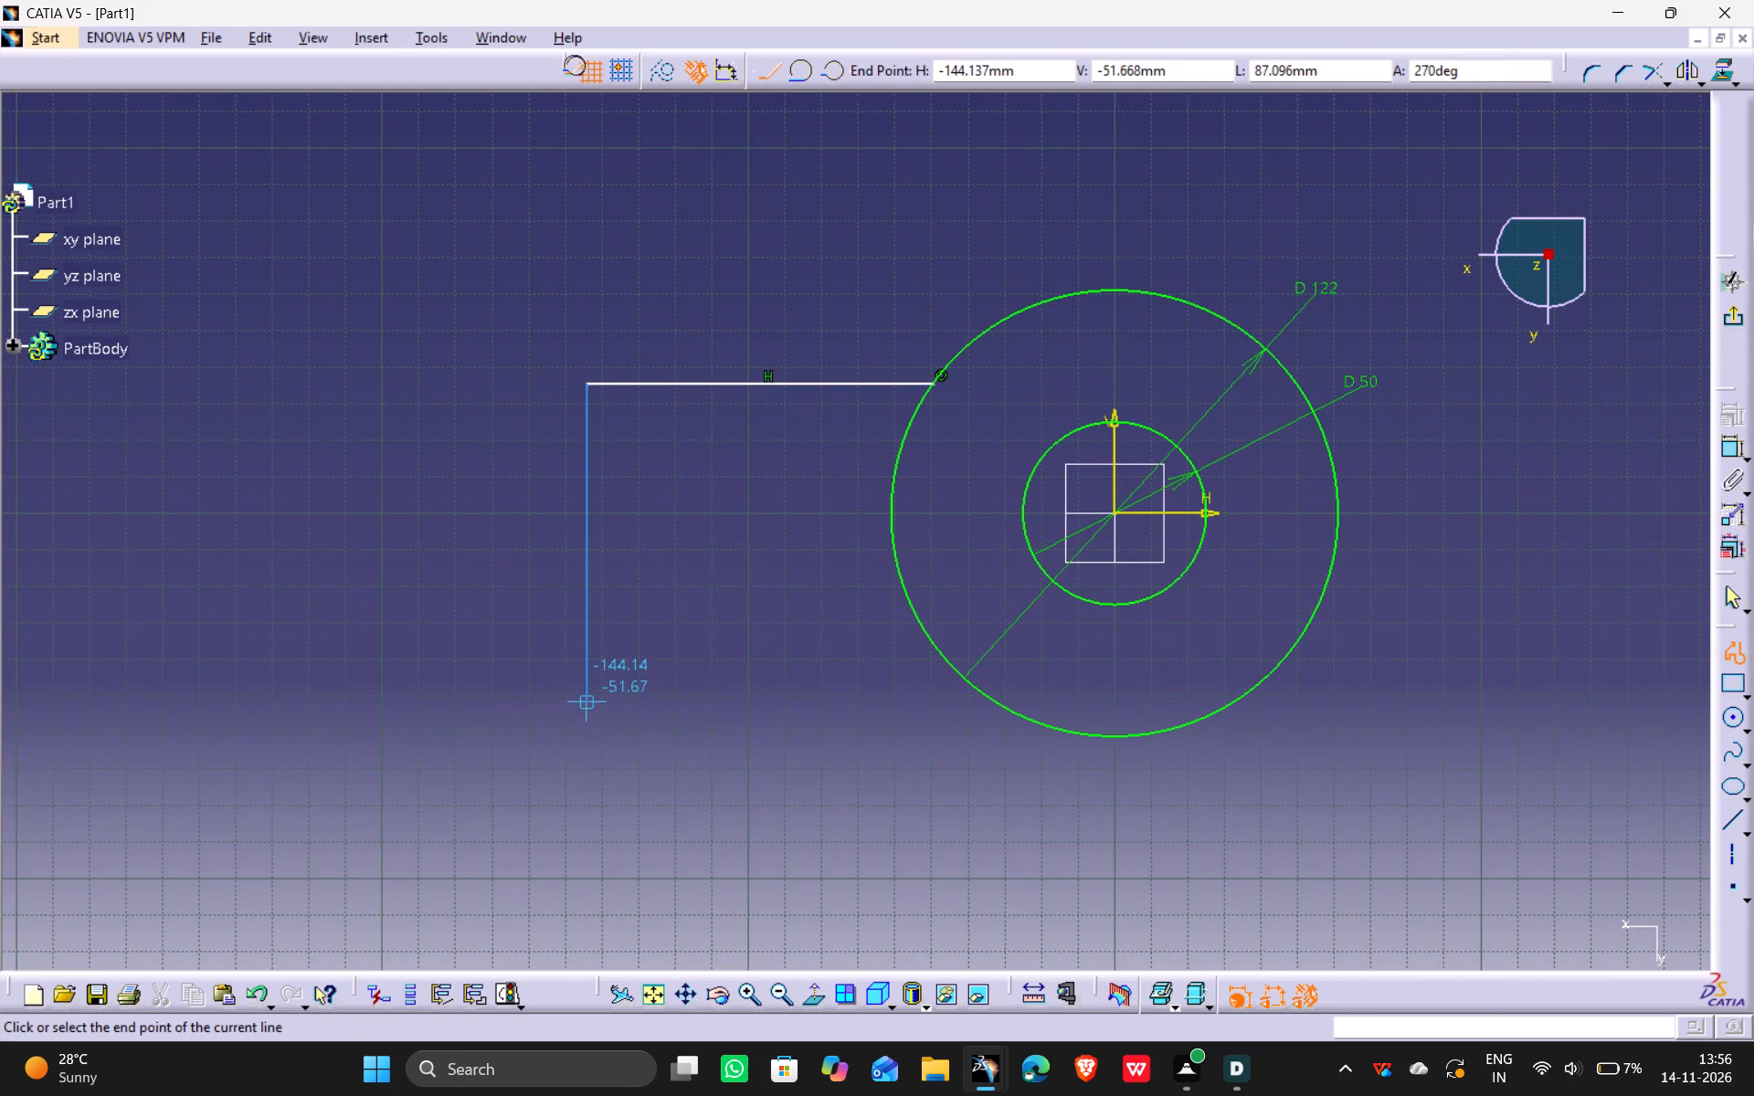
left_click(1000, 704)
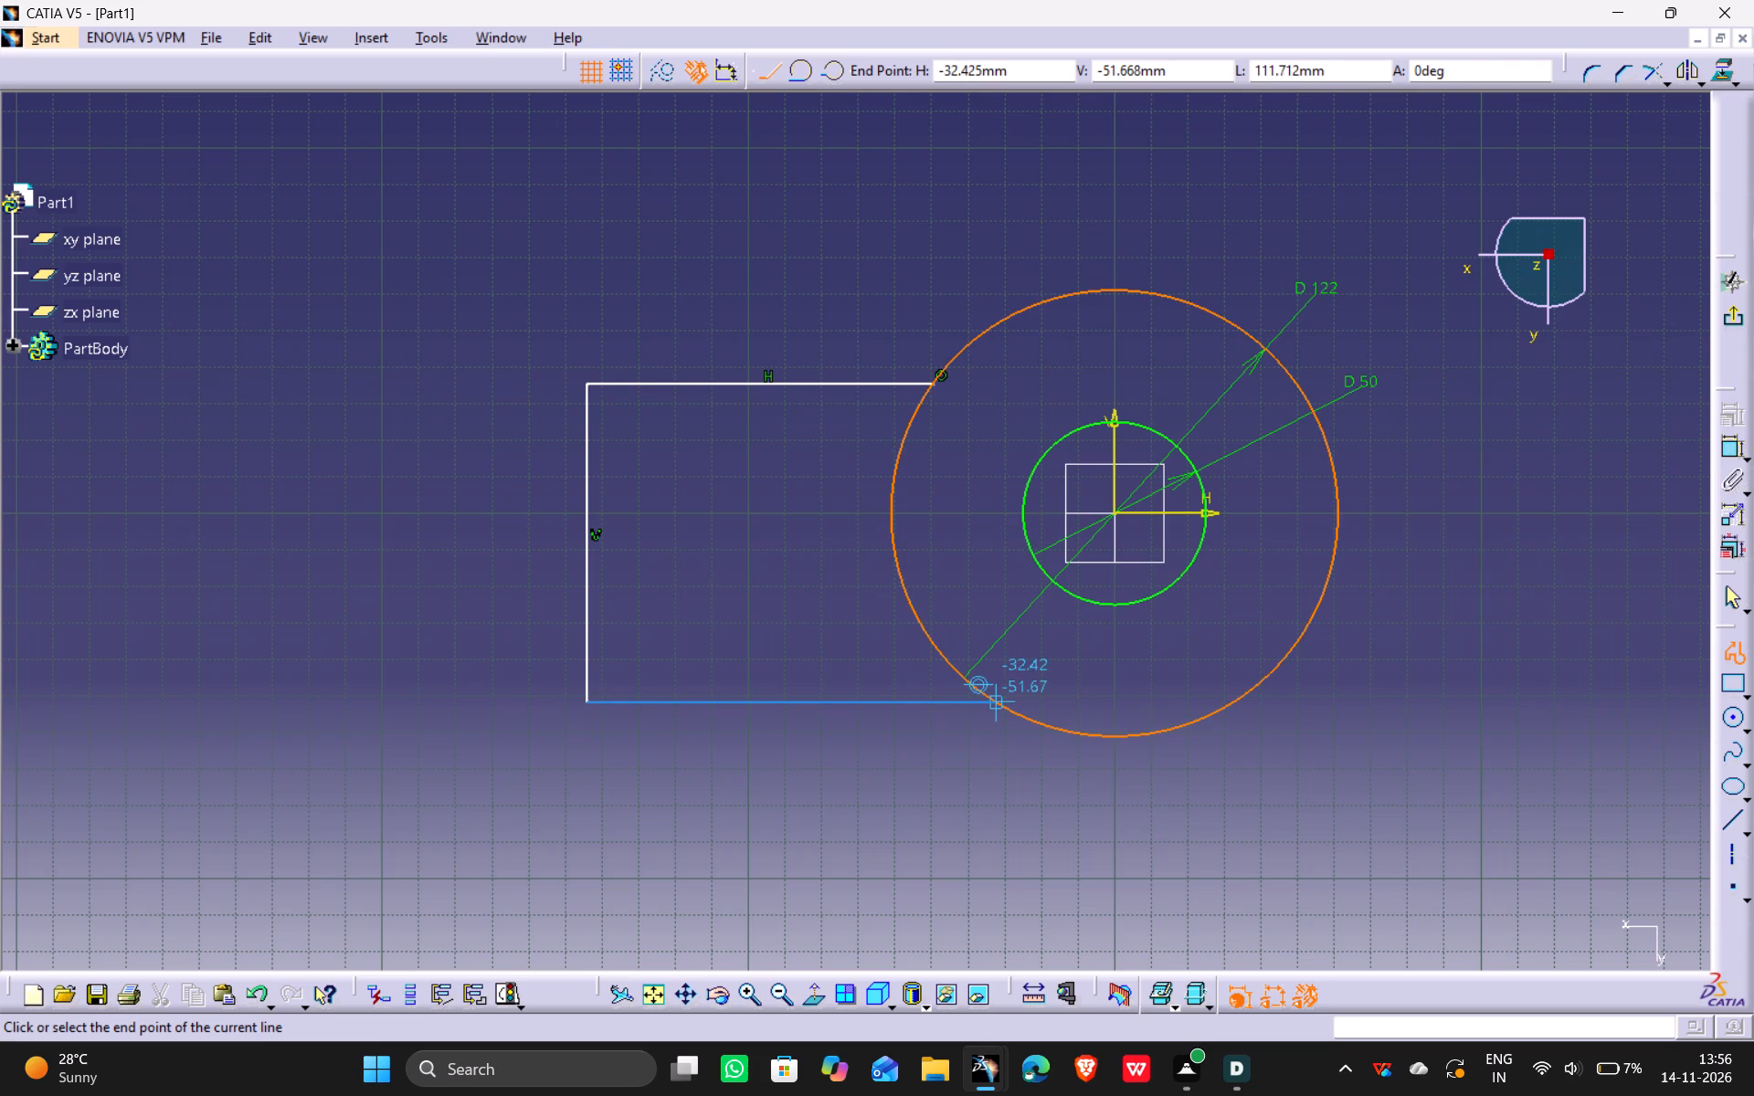
key("Escape")
key("Escape")
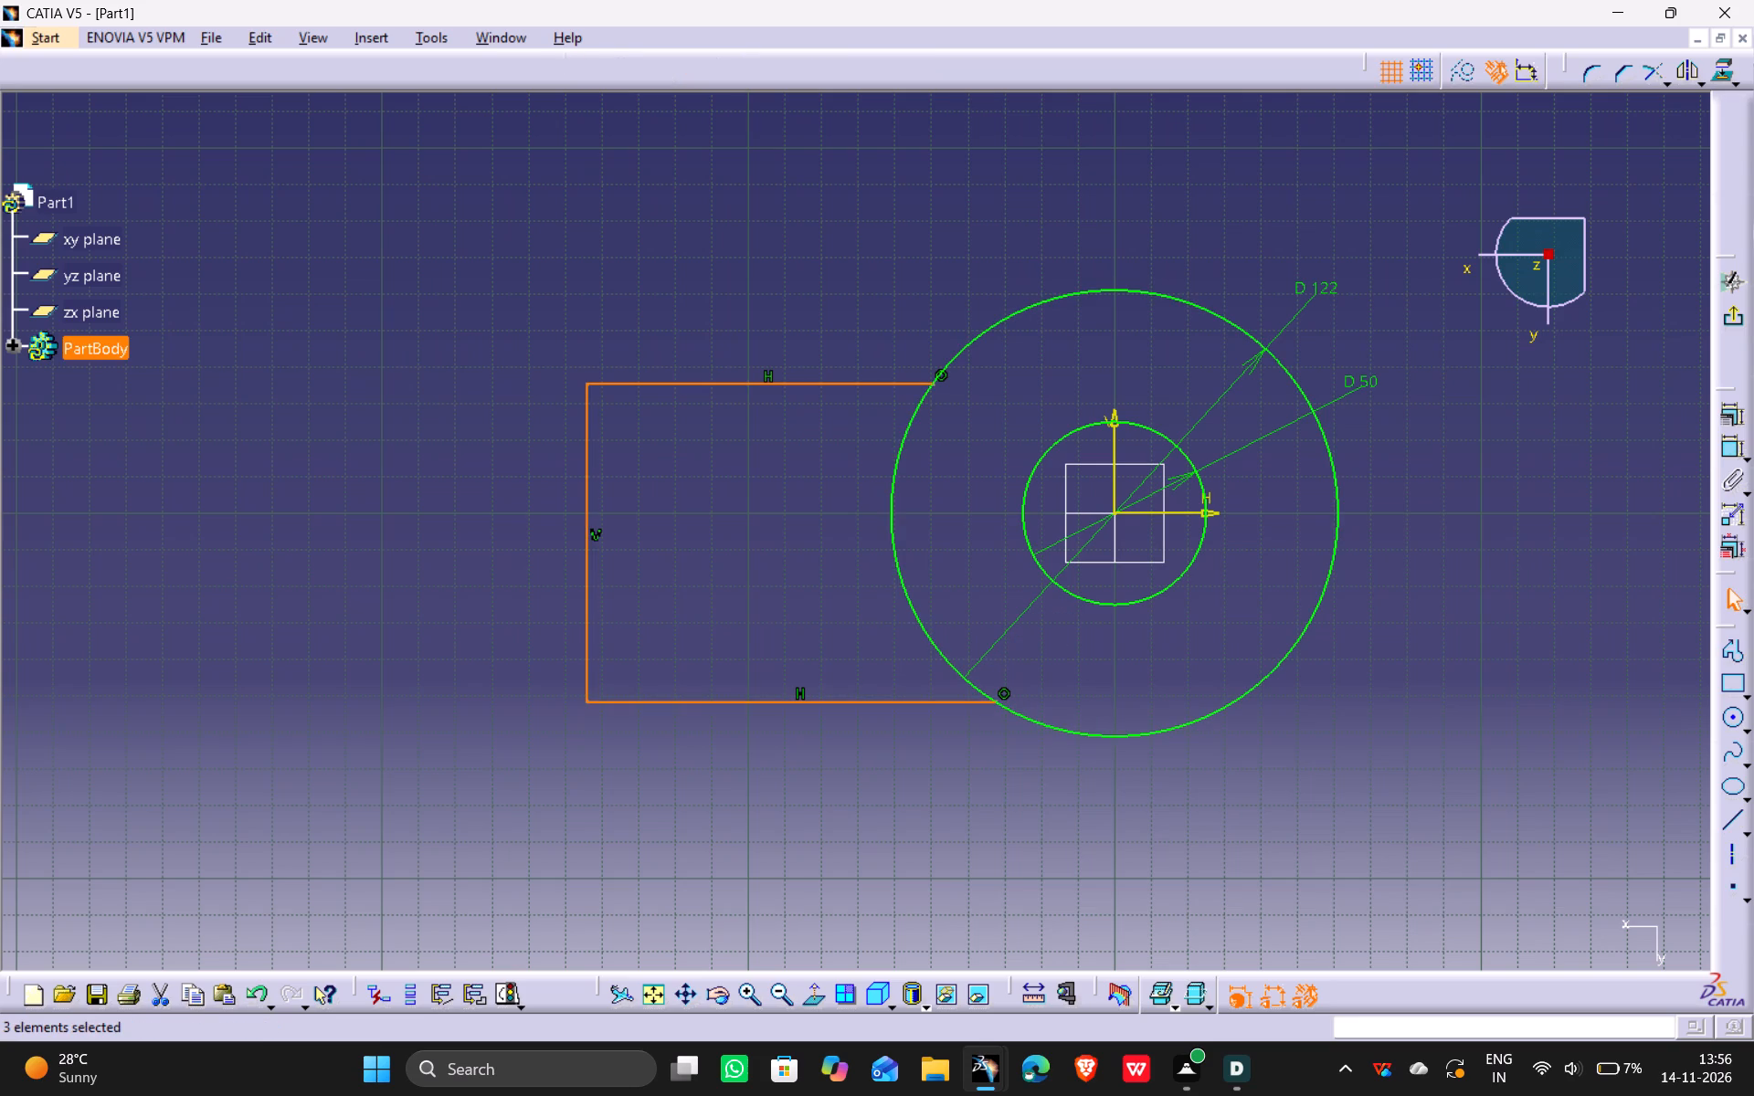
left_click(986, 605)
Constrain the profile's two horizontal lines to be symmetric about the H axis.
left_click(748, 385)
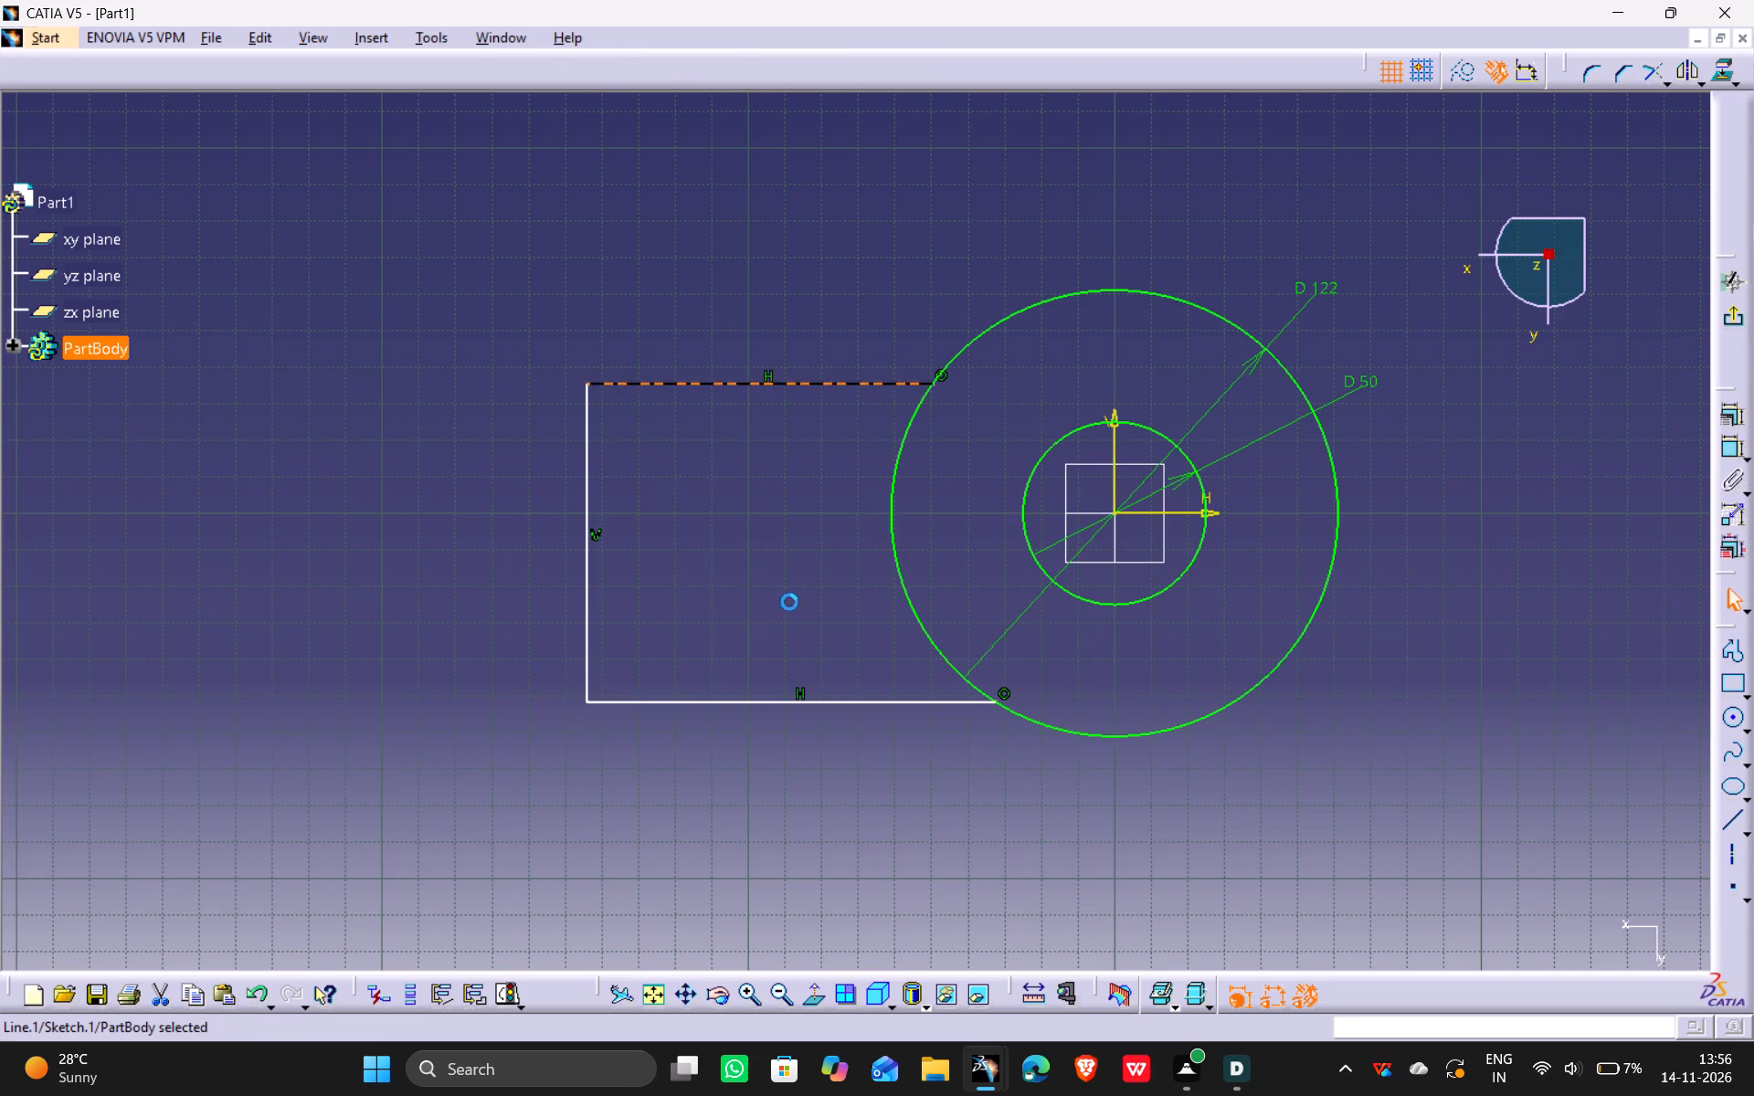
left_click(790, 701, "ctrl")
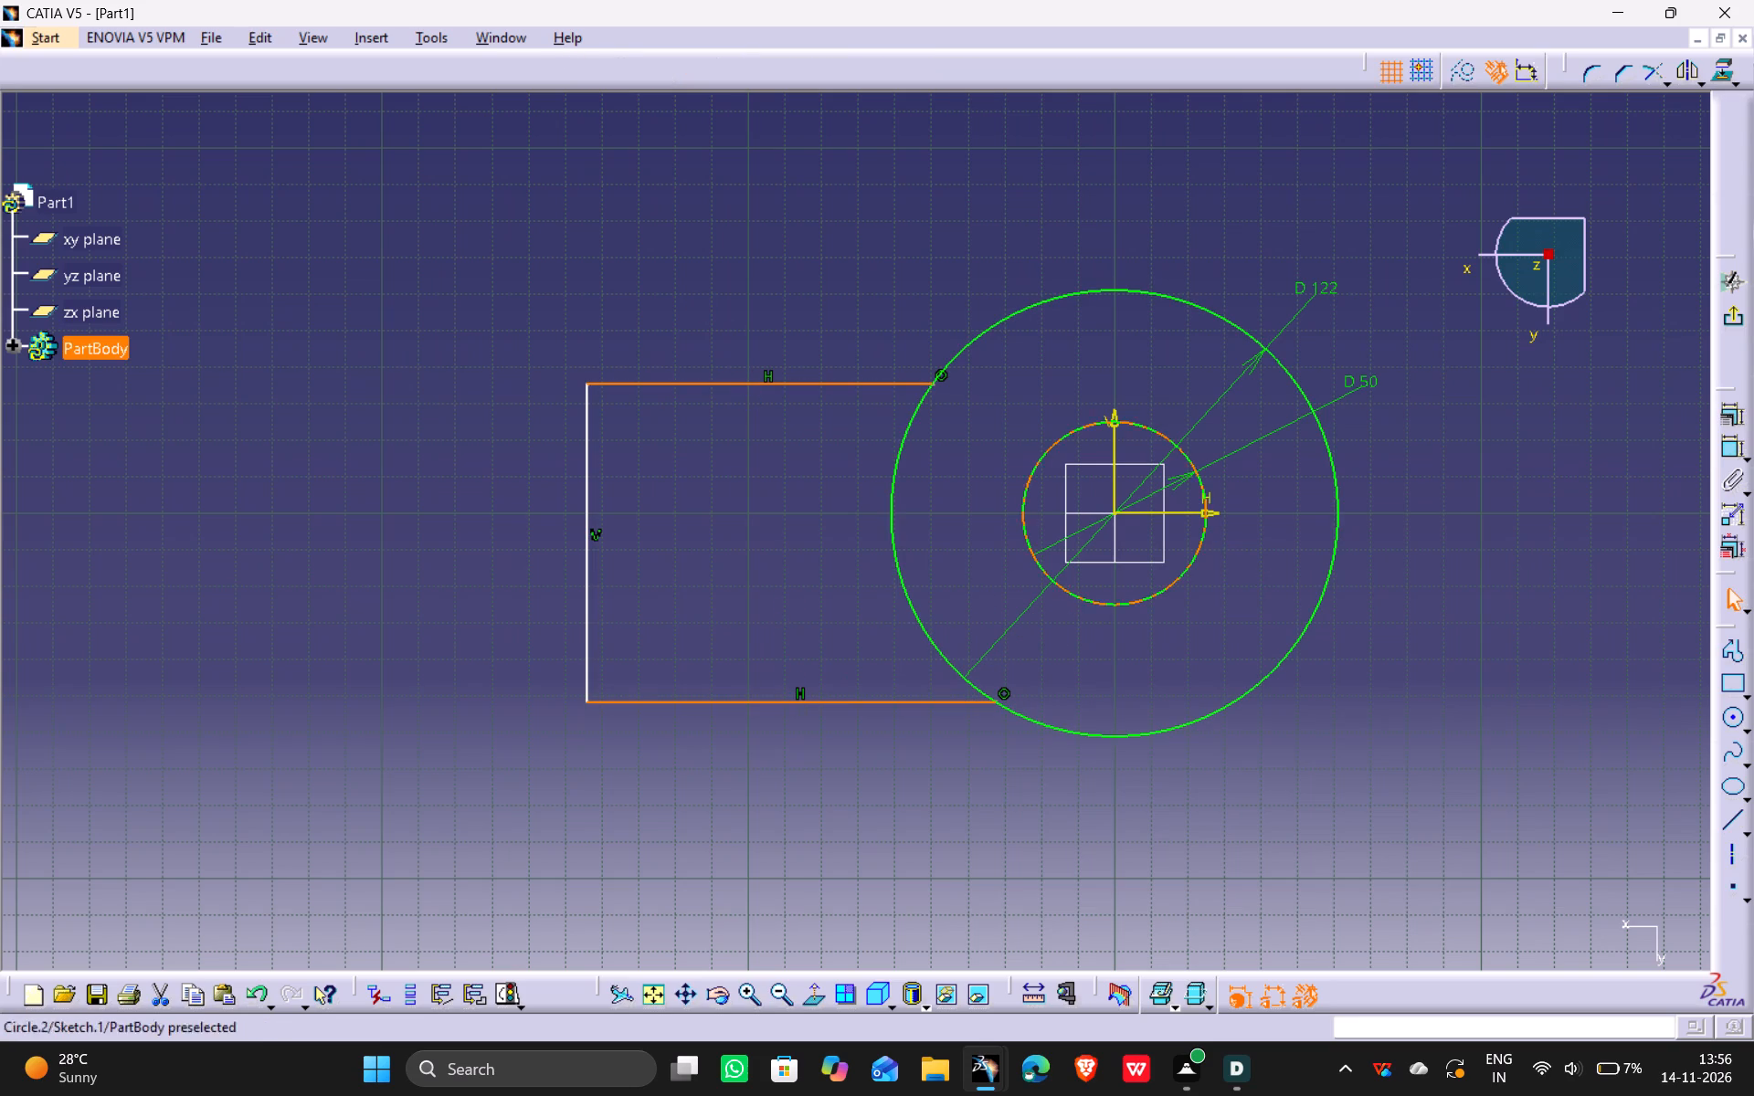
left_click(1186, 513, "ctrl")
left_click(1739, 411)
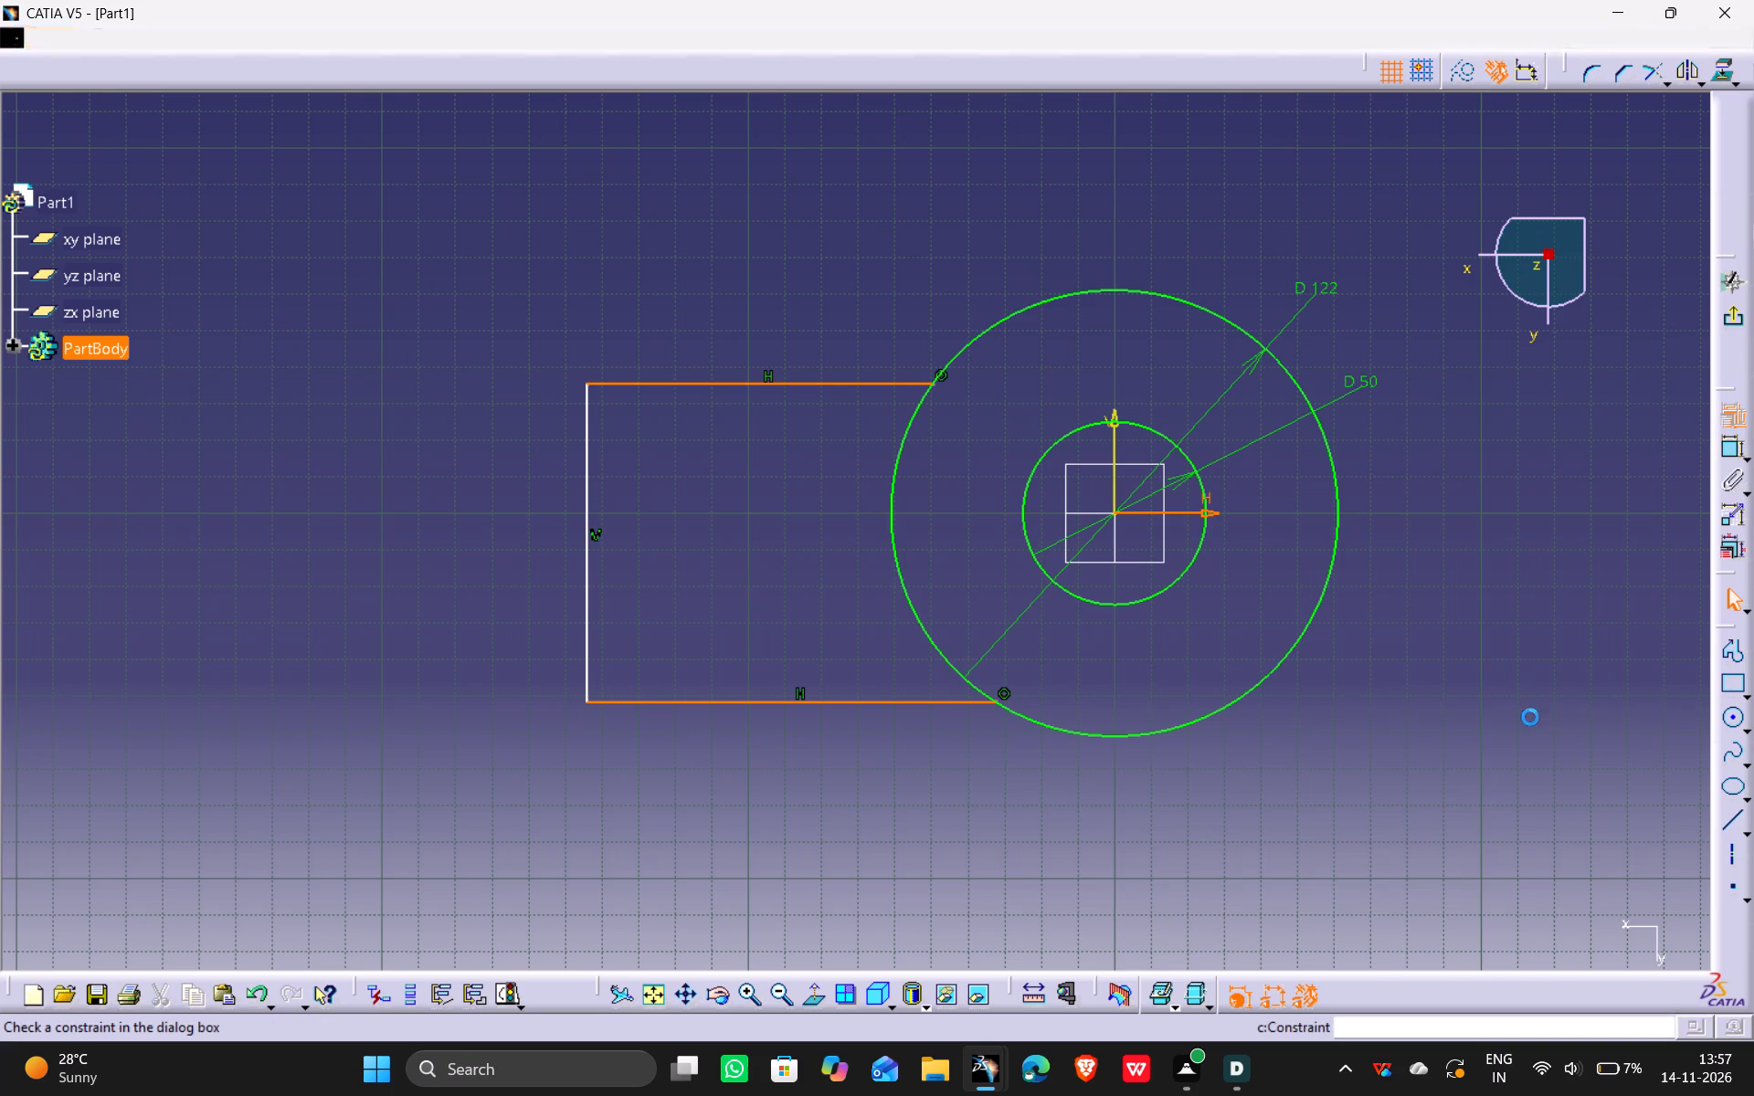
left_click(1507, 842)
left_click(1568, 943)
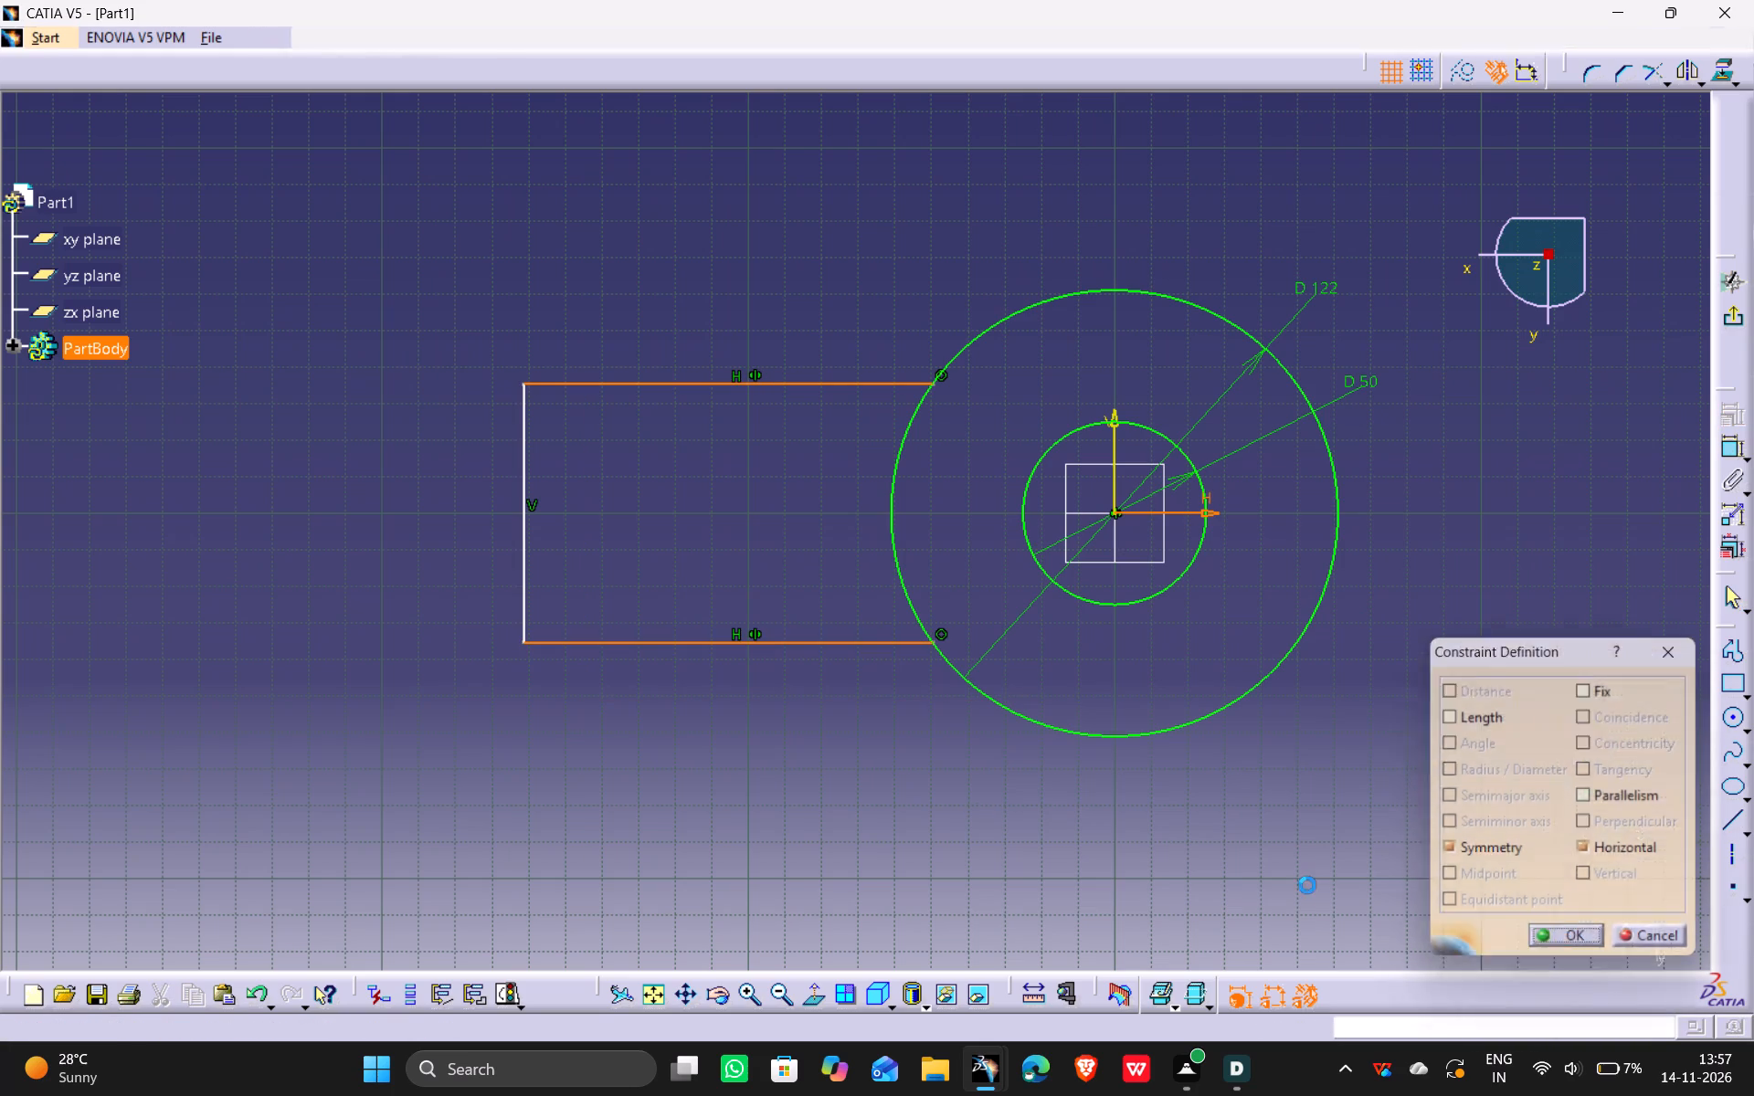
left_click(826, 772)
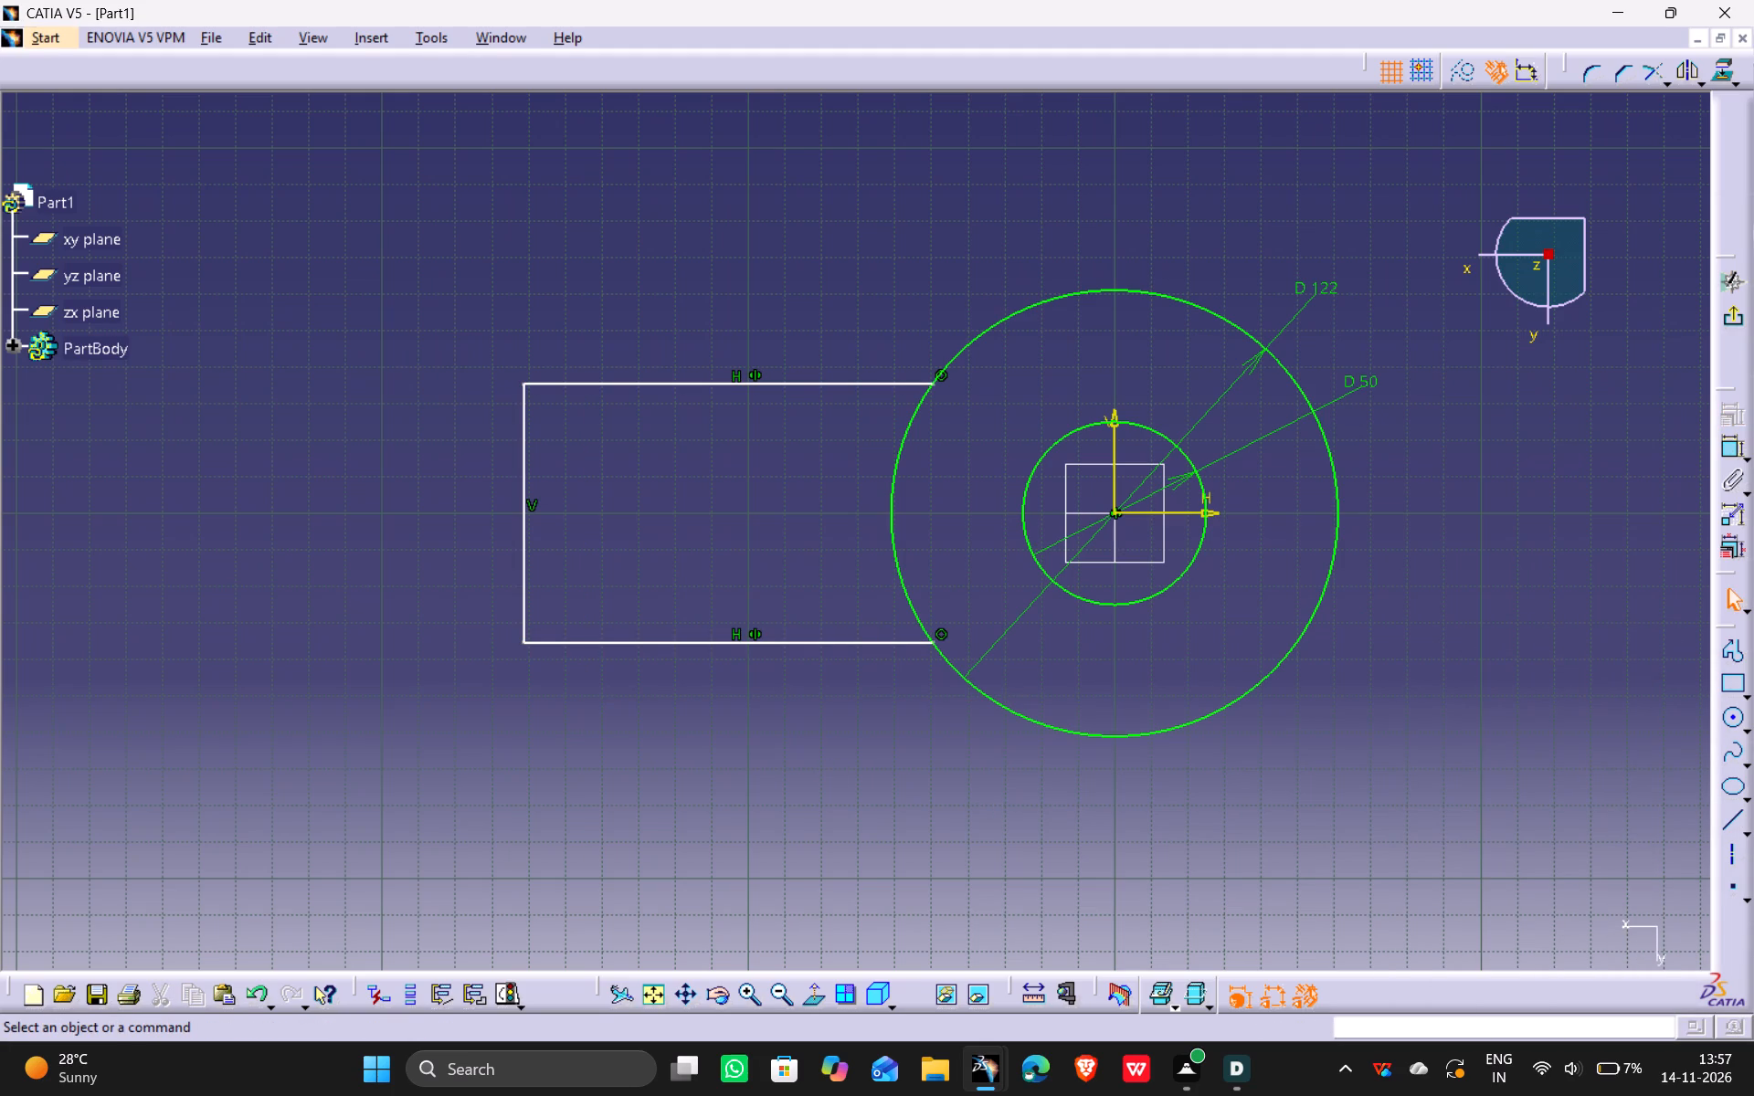
Dimension the profile's vertical line and set its length to 90 mm.
left_click(524, 550)
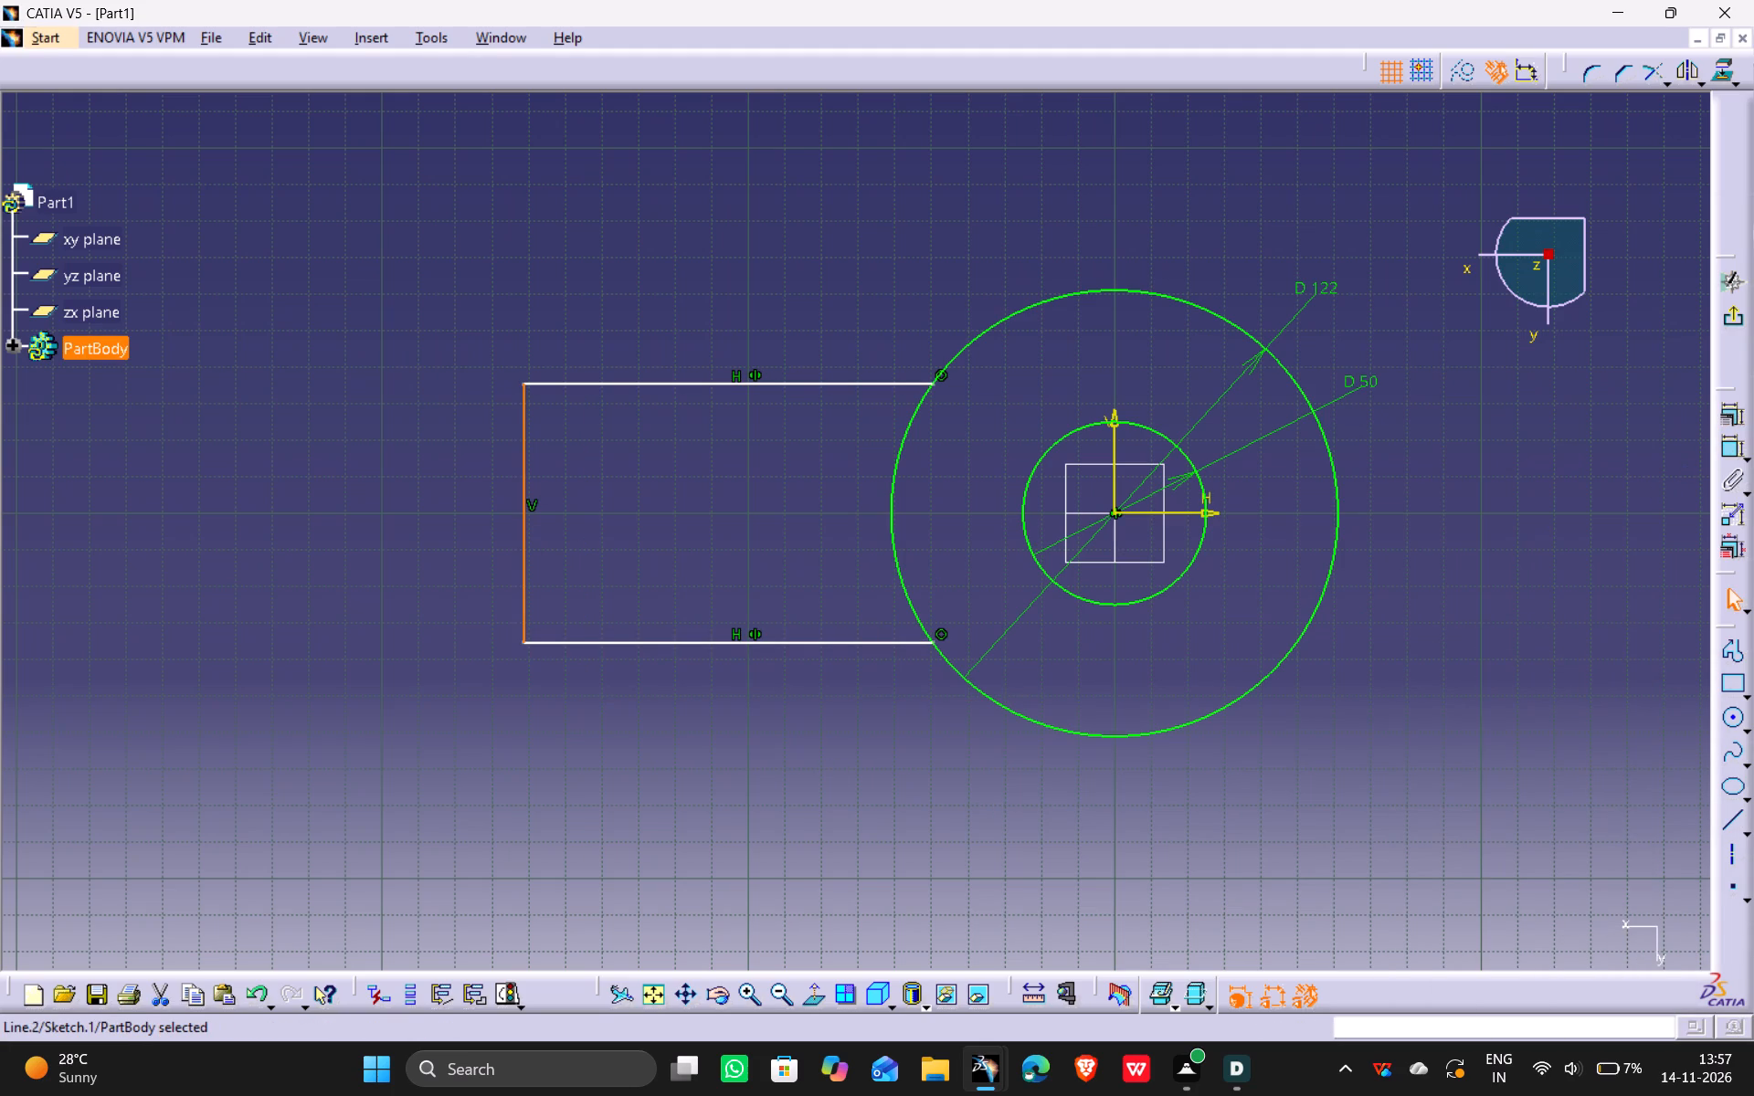
left_click(1723, 451)
left_click(426, 734)
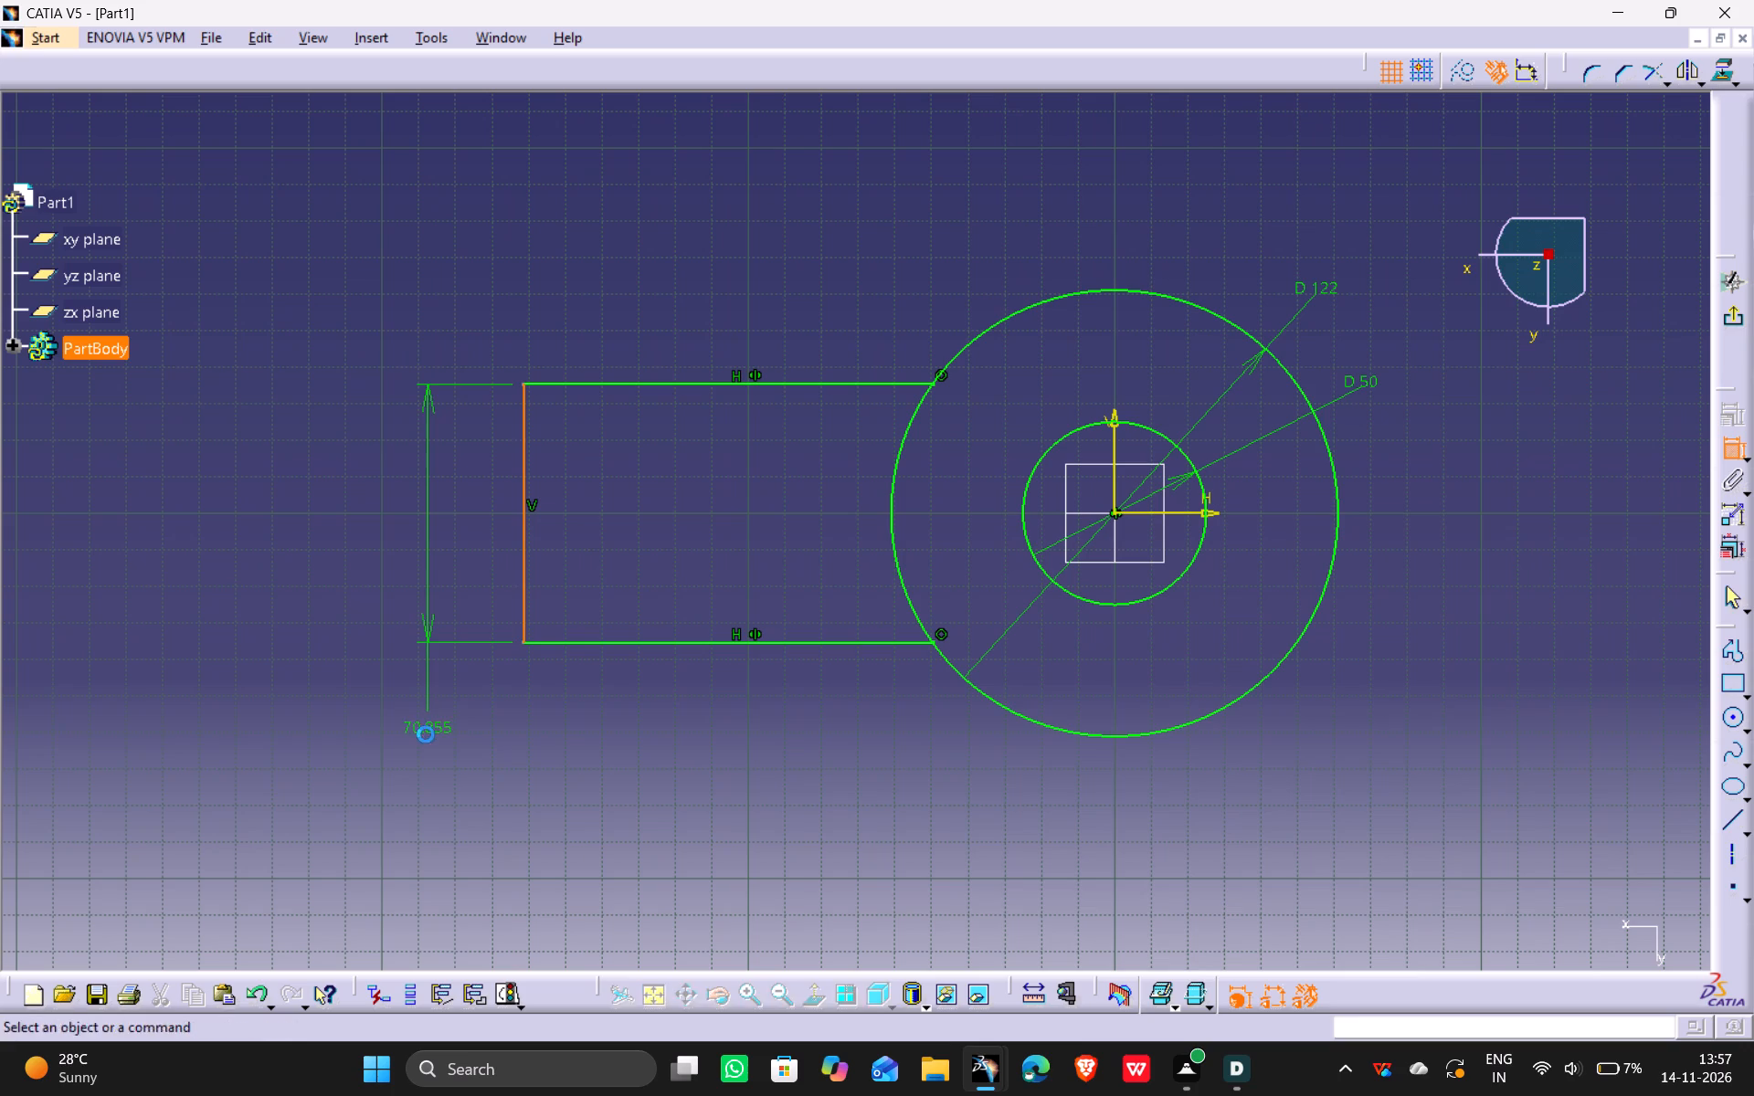
double_click(435, 722)
type("90")
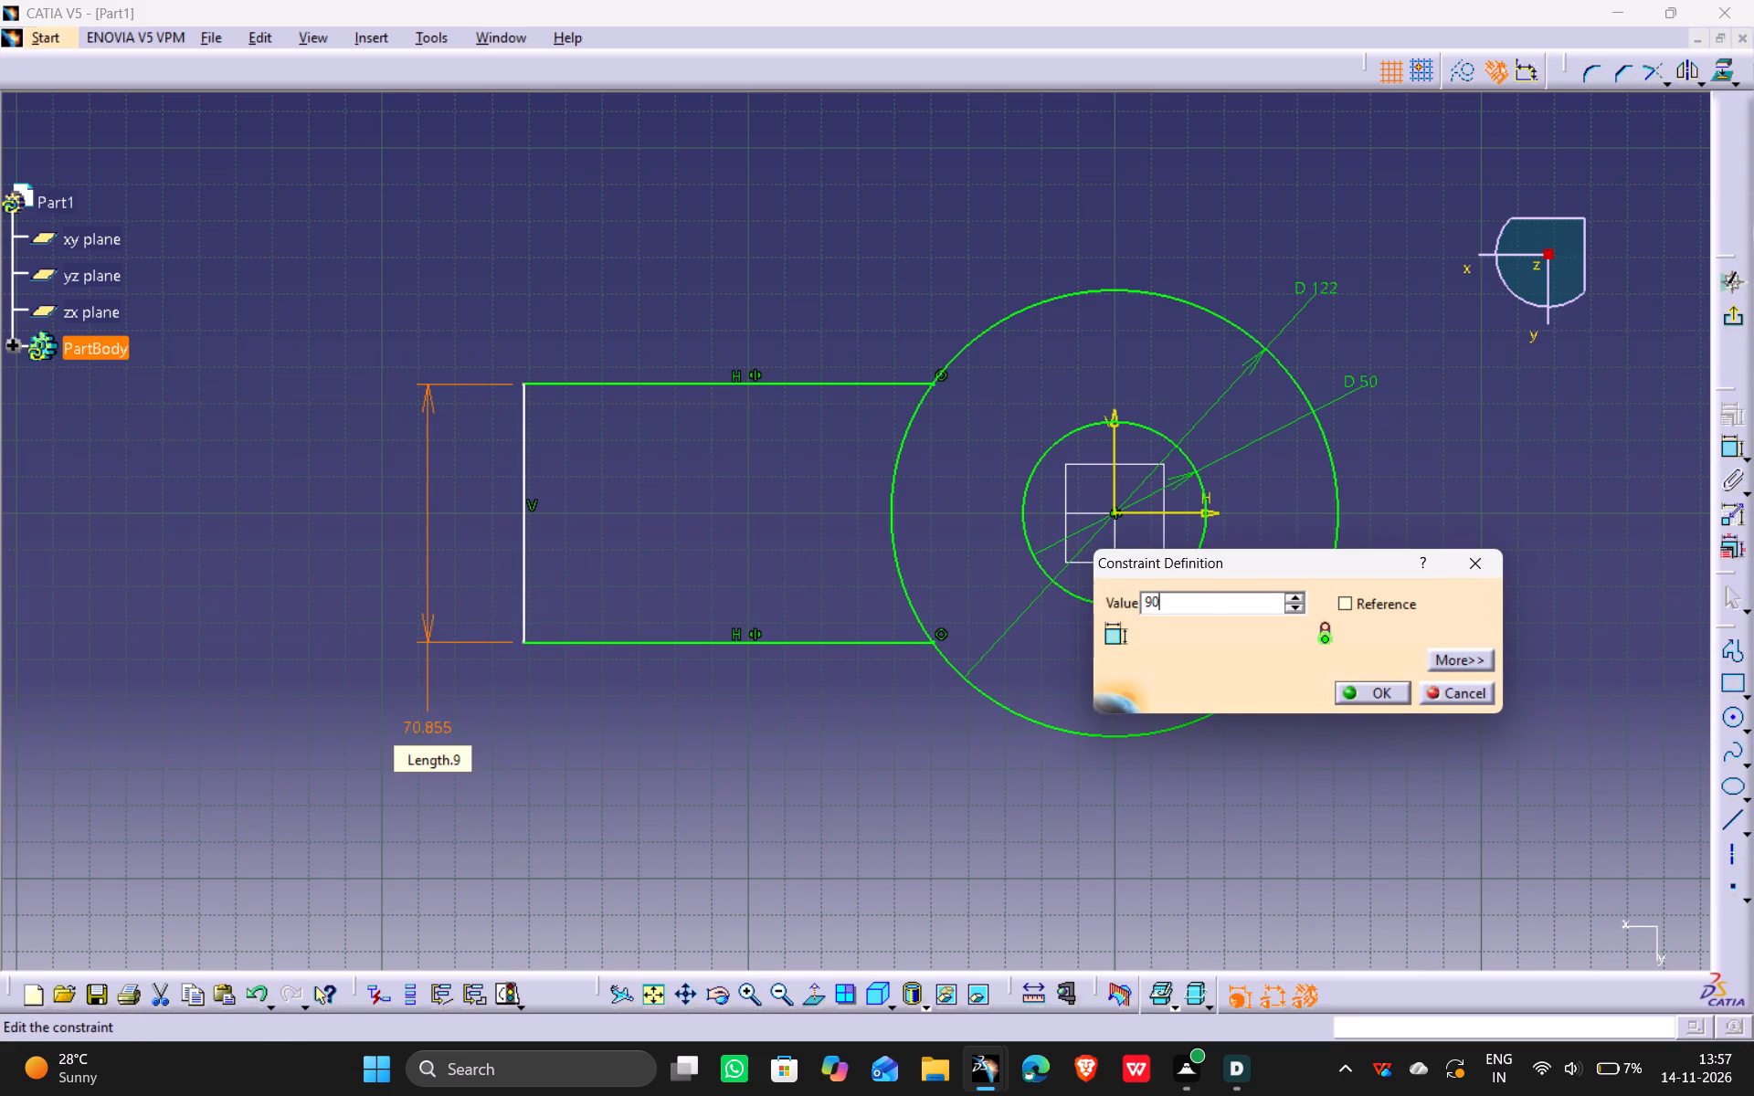
key("Return")
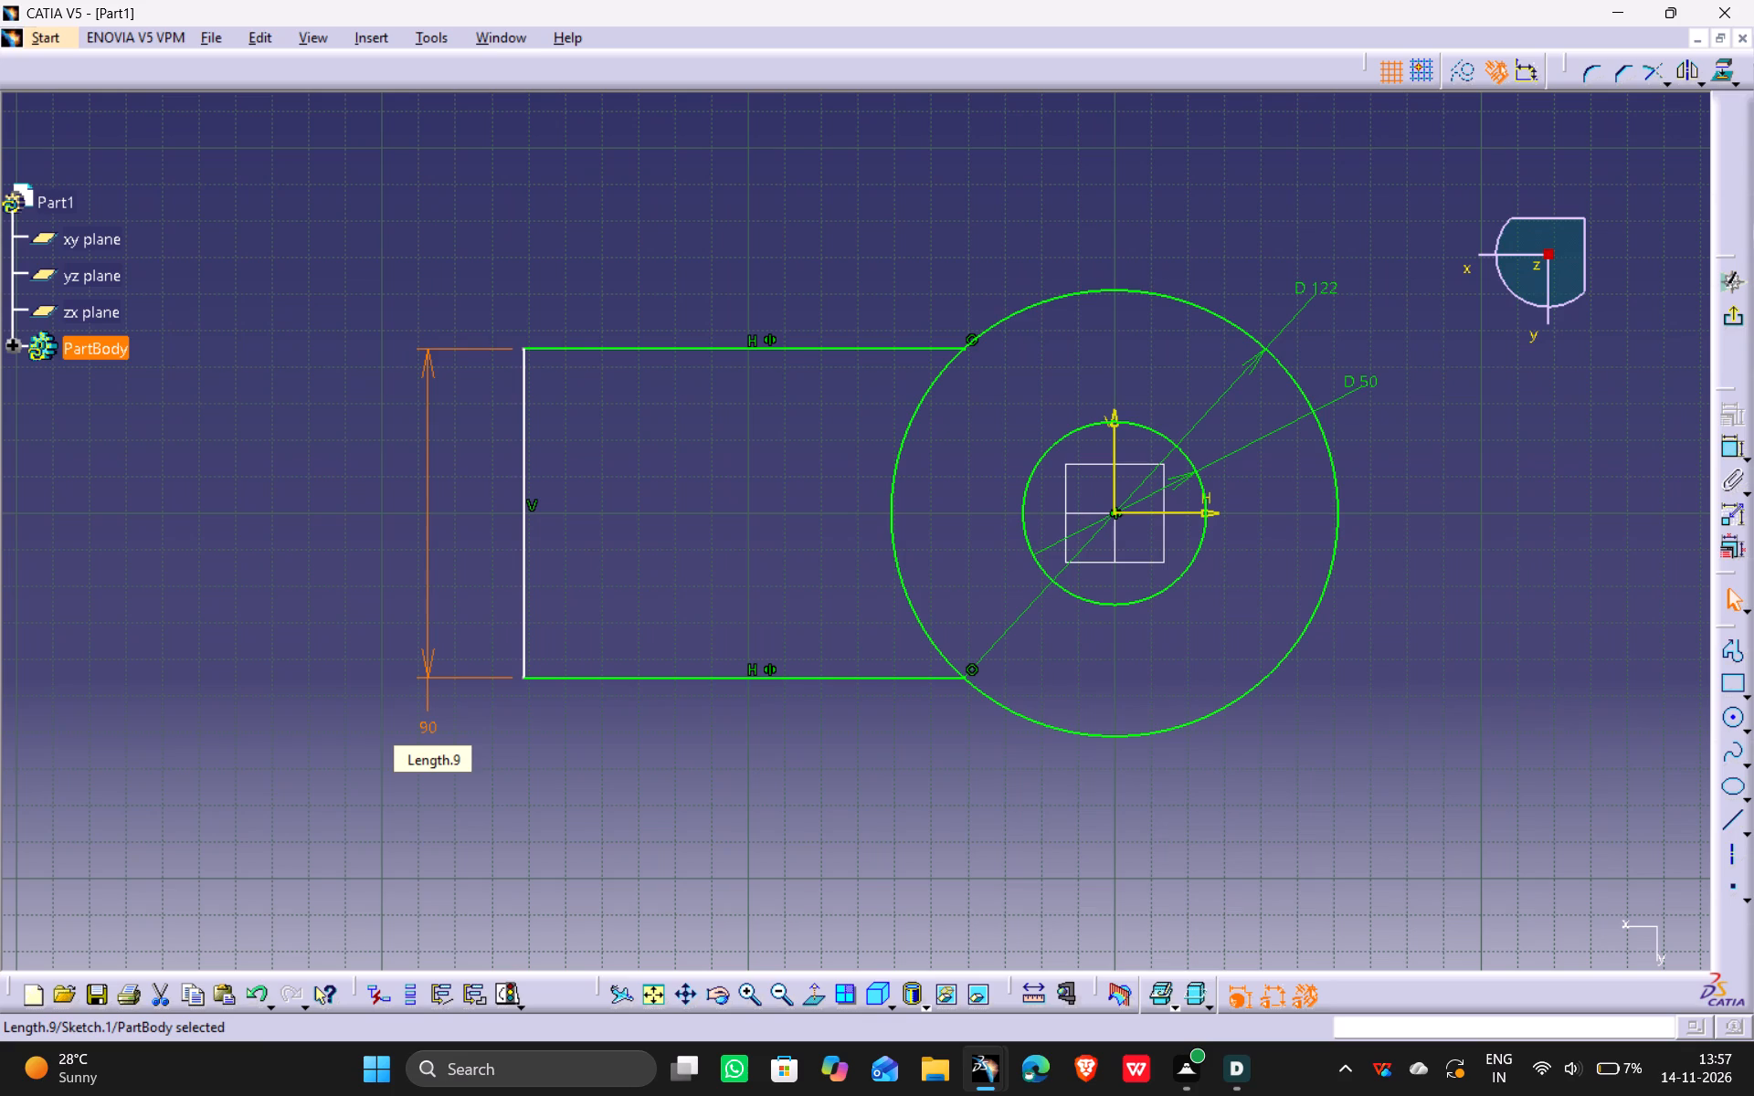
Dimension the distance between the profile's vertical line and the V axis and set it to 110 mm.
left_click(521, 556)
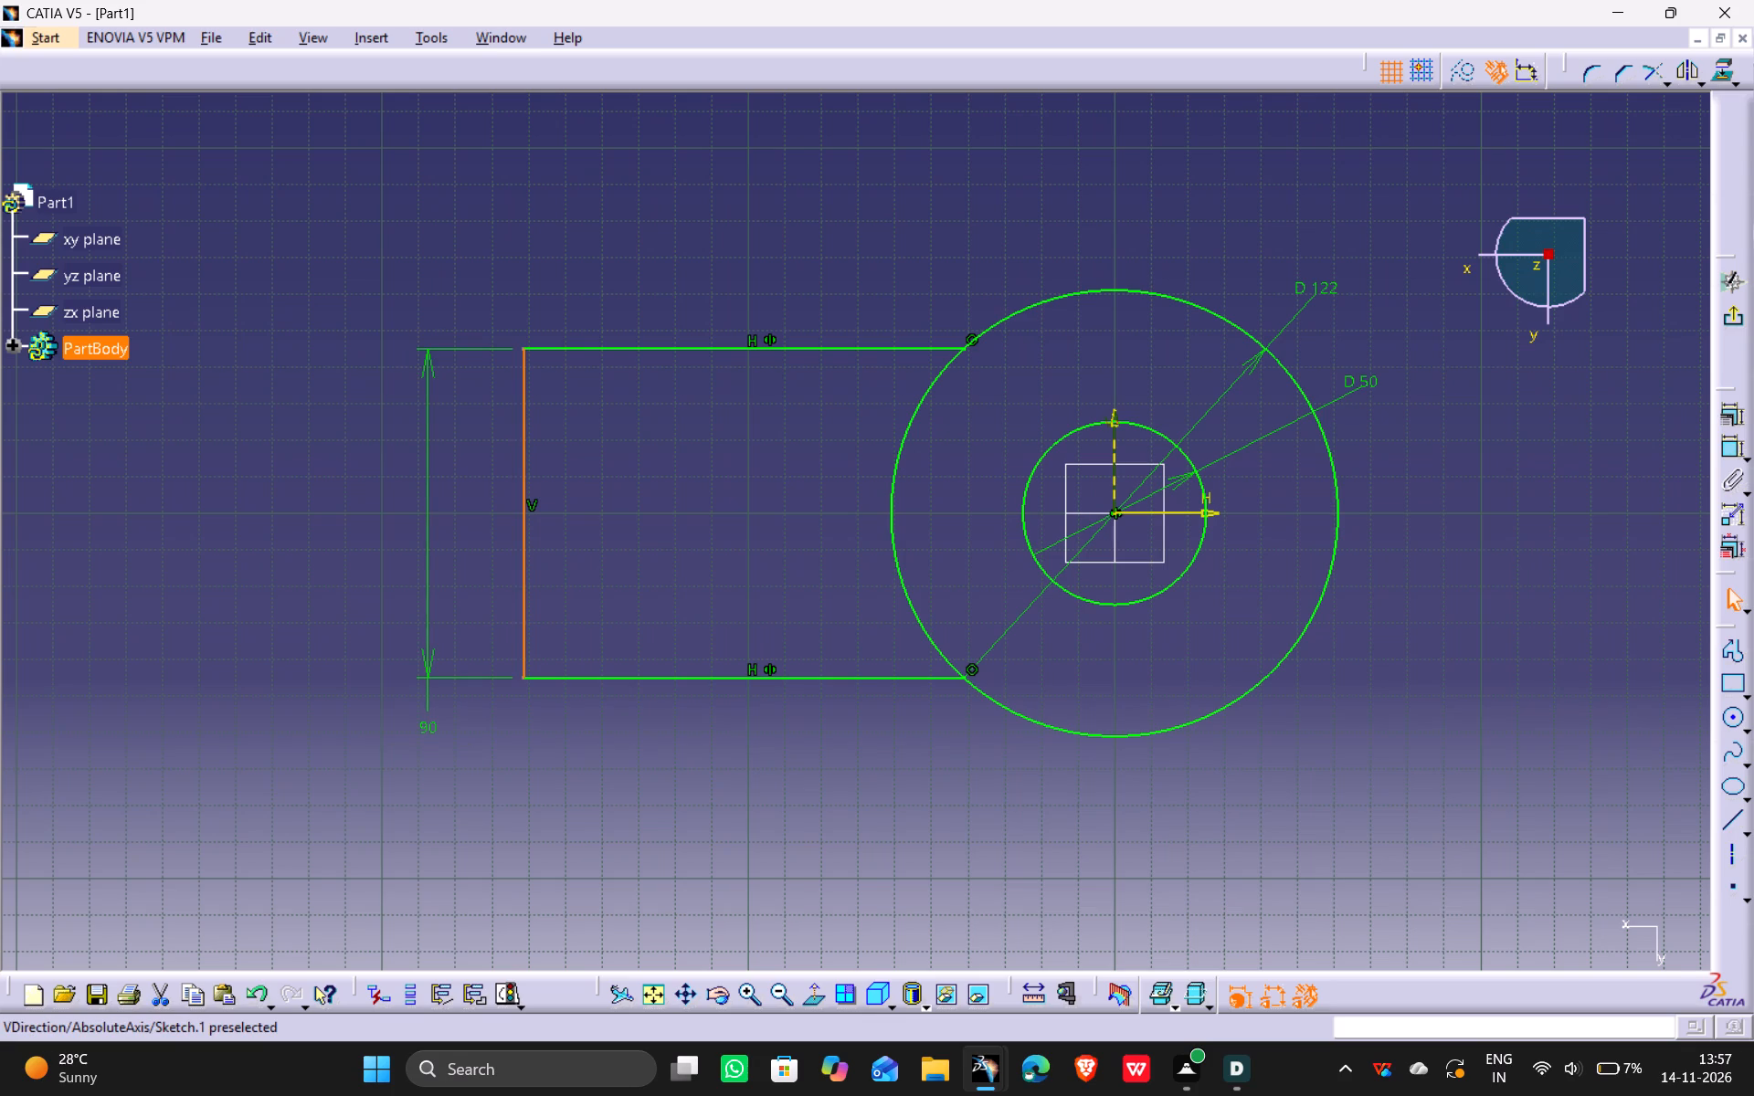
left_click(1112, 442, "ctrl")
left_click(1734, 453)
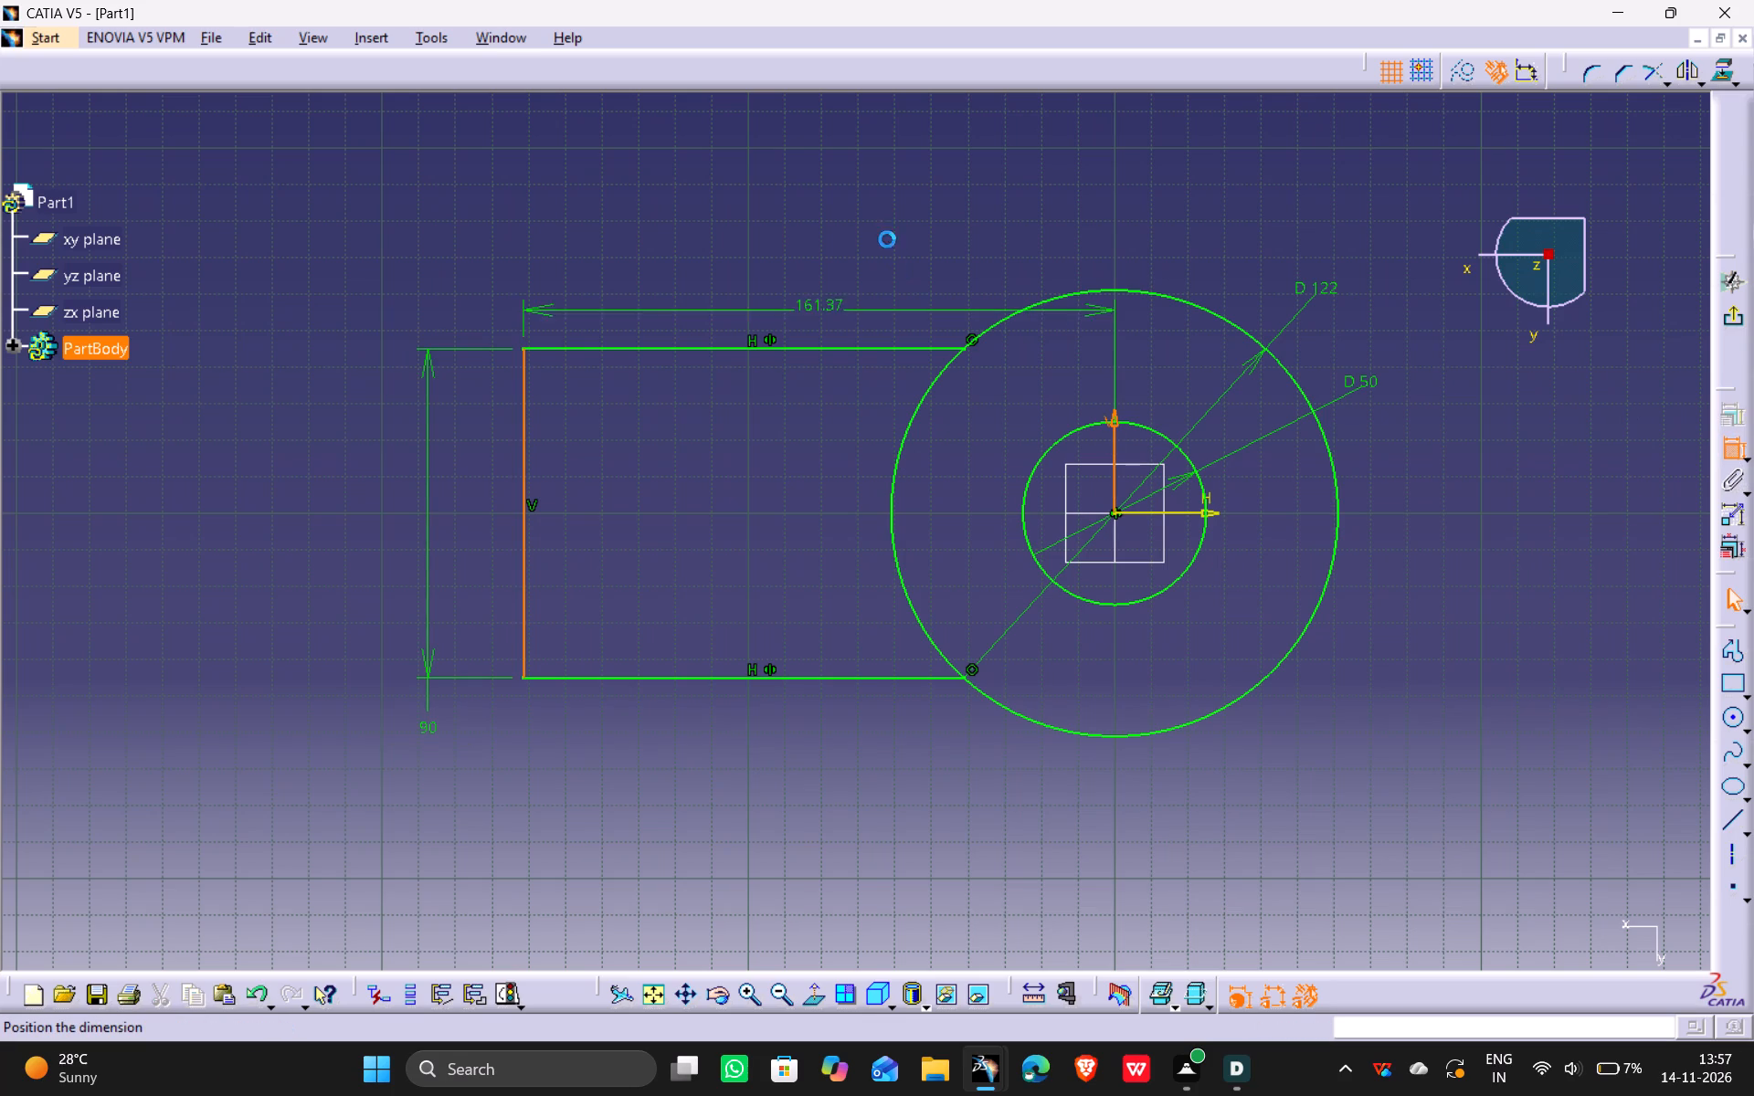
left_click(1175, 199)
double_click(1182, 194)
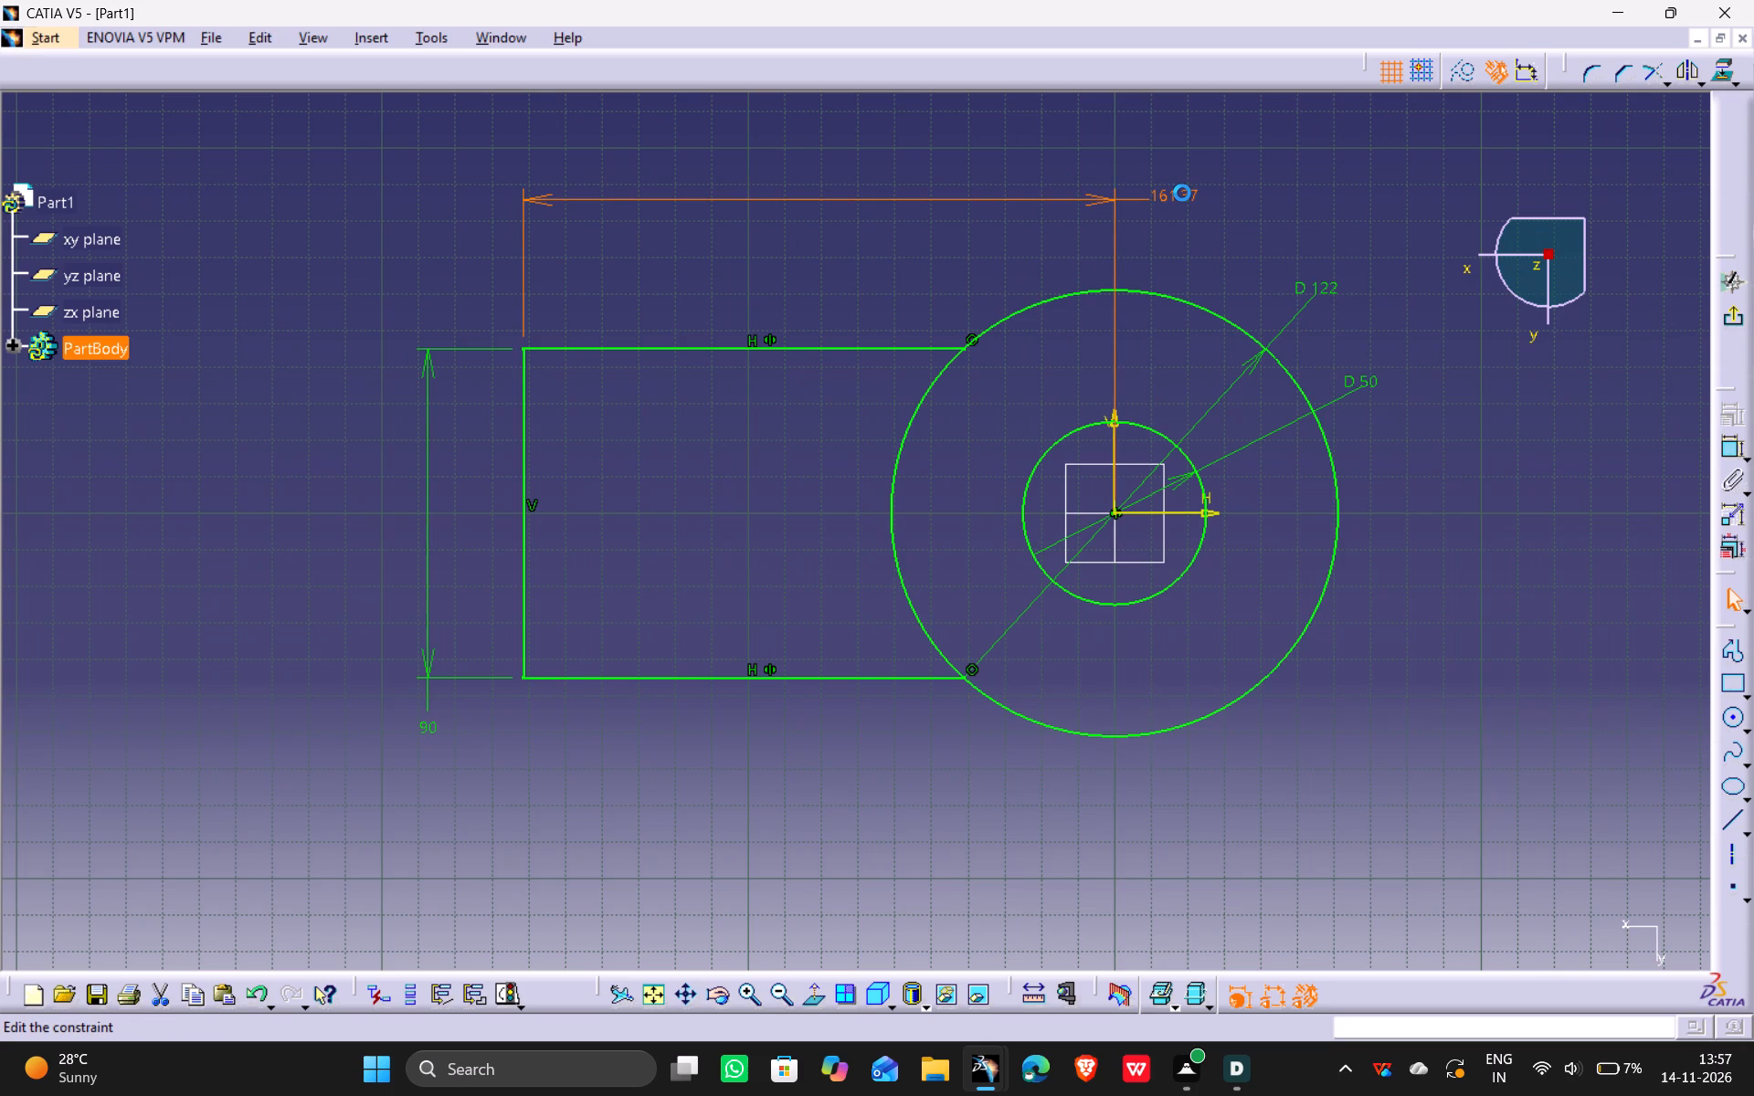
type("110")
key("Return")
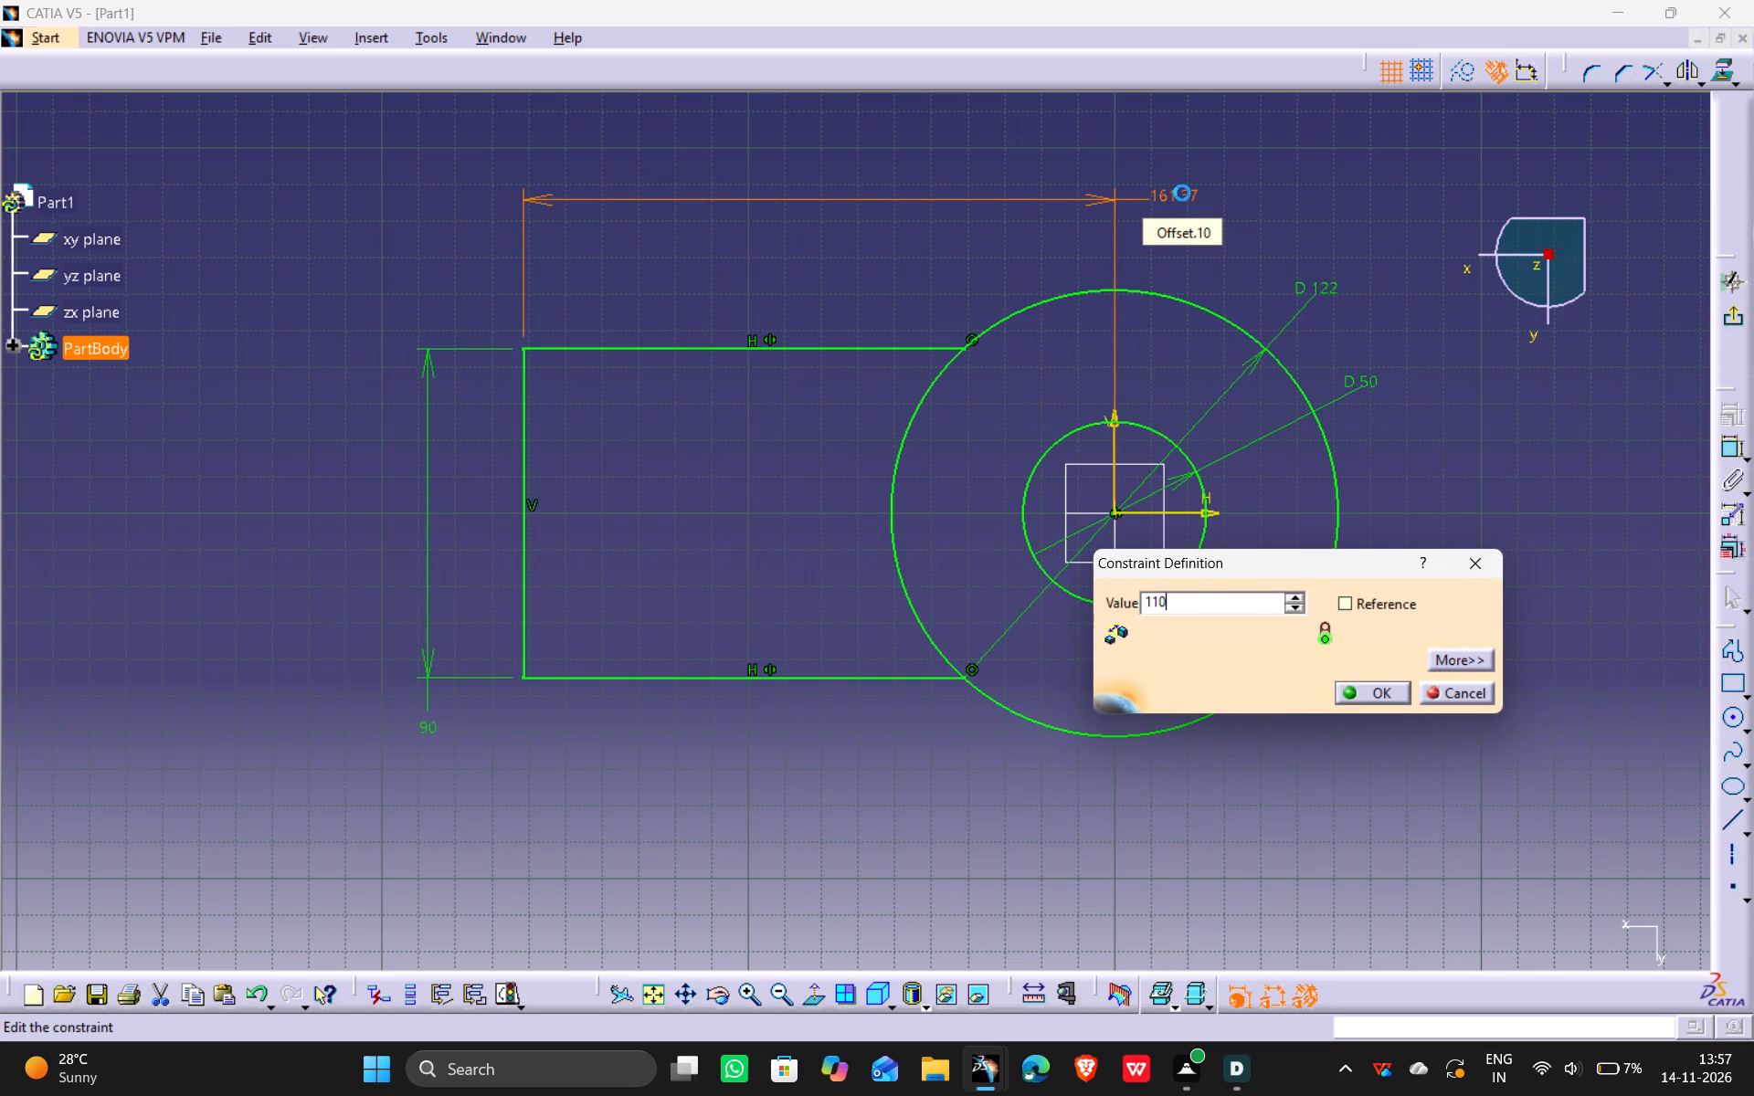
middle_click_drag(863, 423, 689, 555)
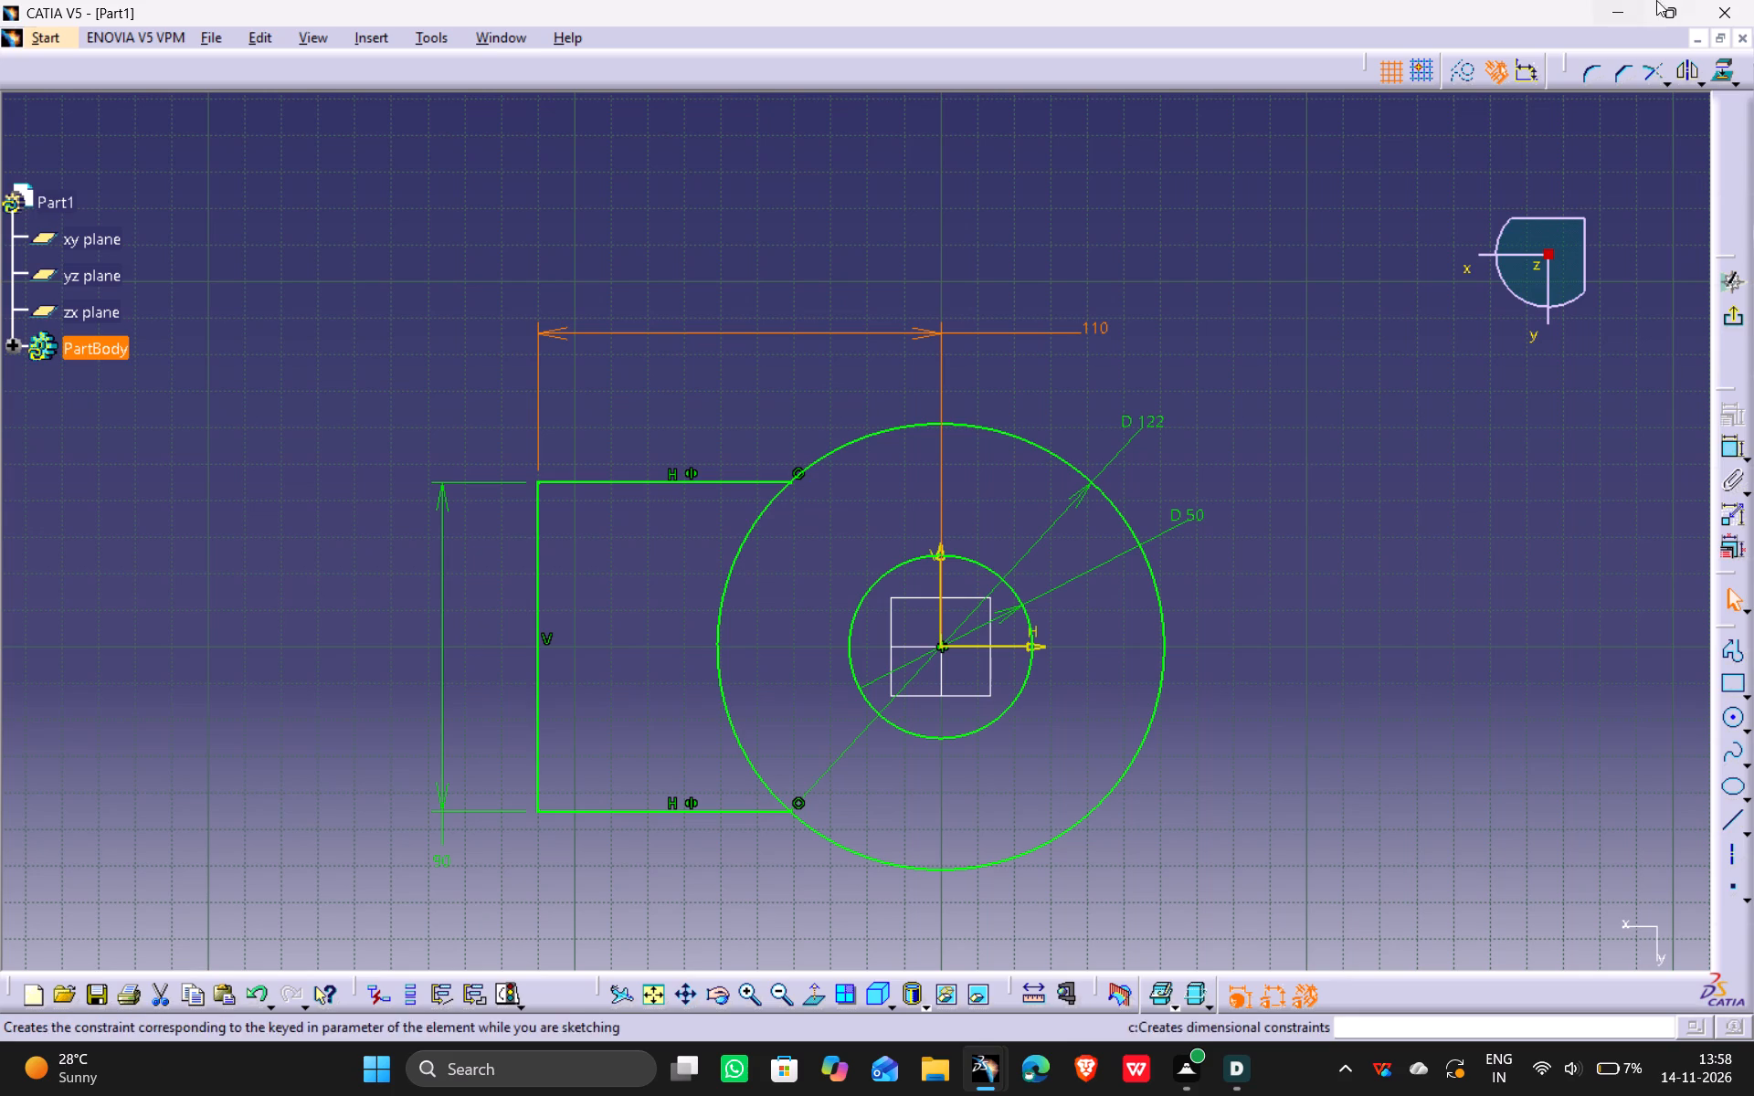
Delete the three lines of the rectangular profile, leaving only the two concentric circles in the sketch.
left_click(1666, 80)
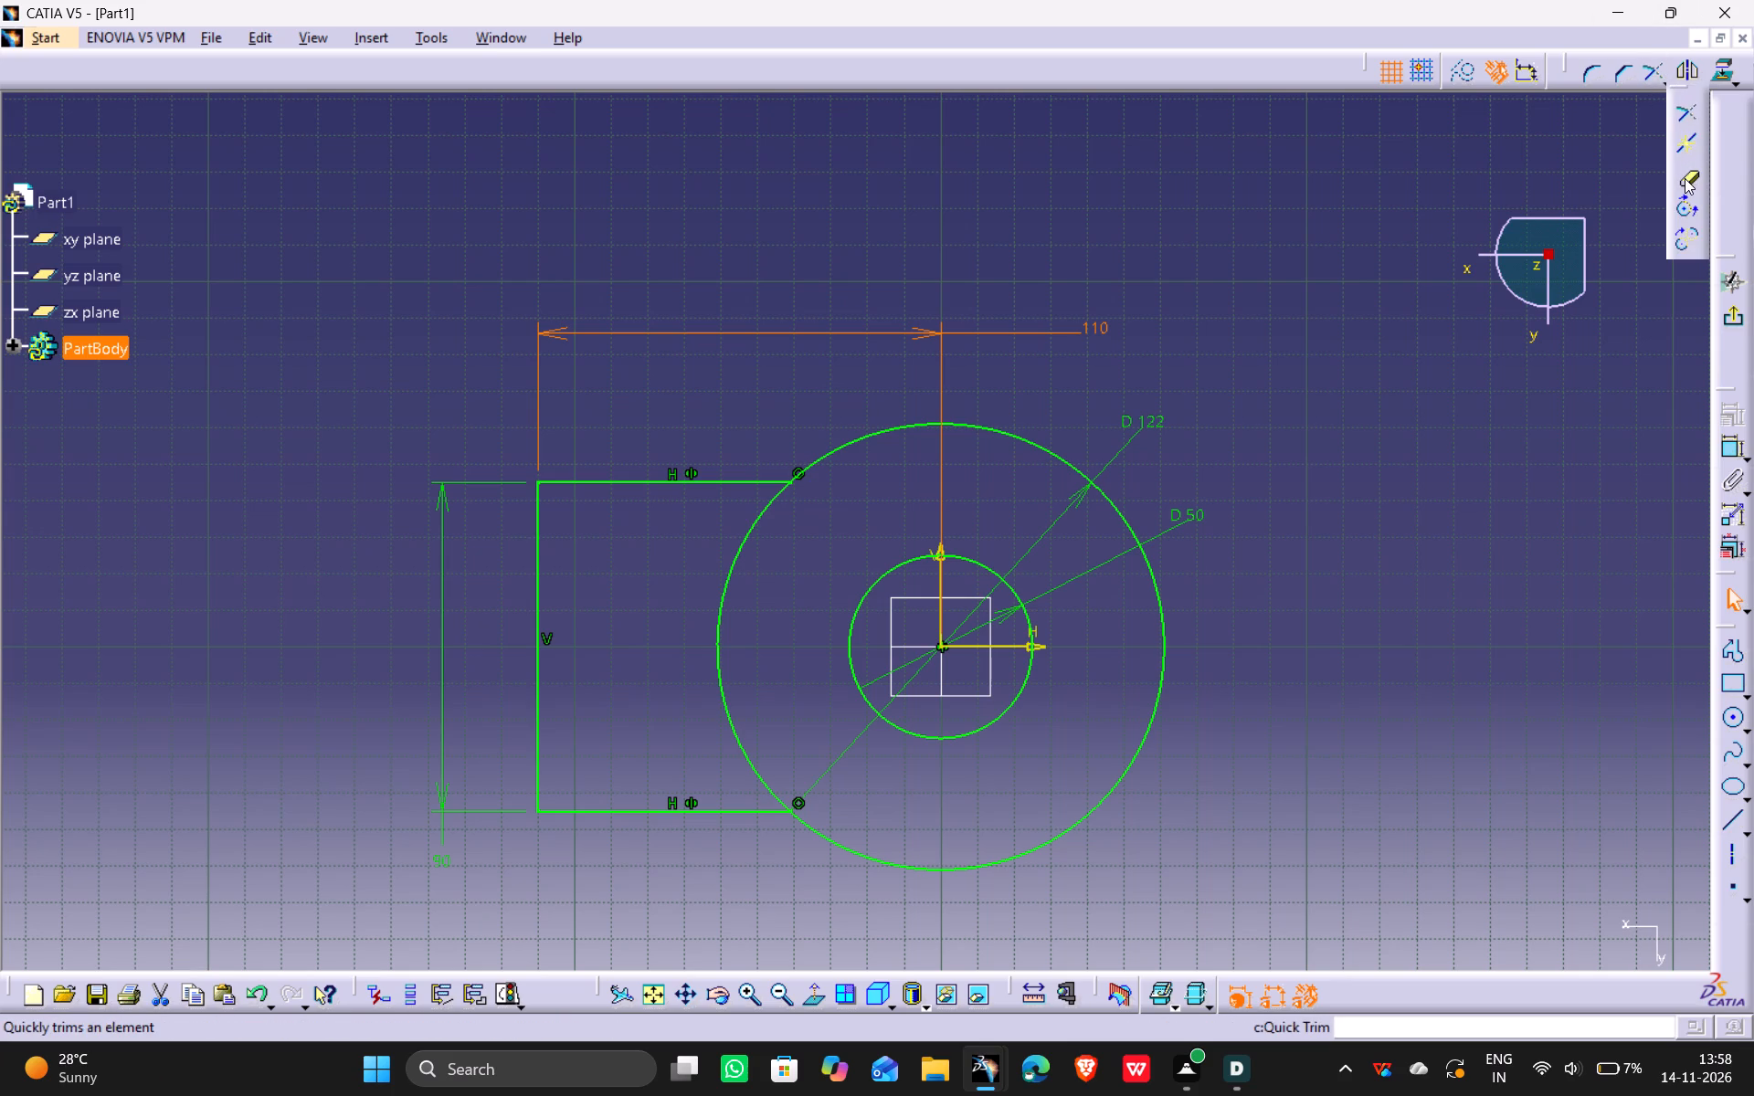
left_click(1309, 218)
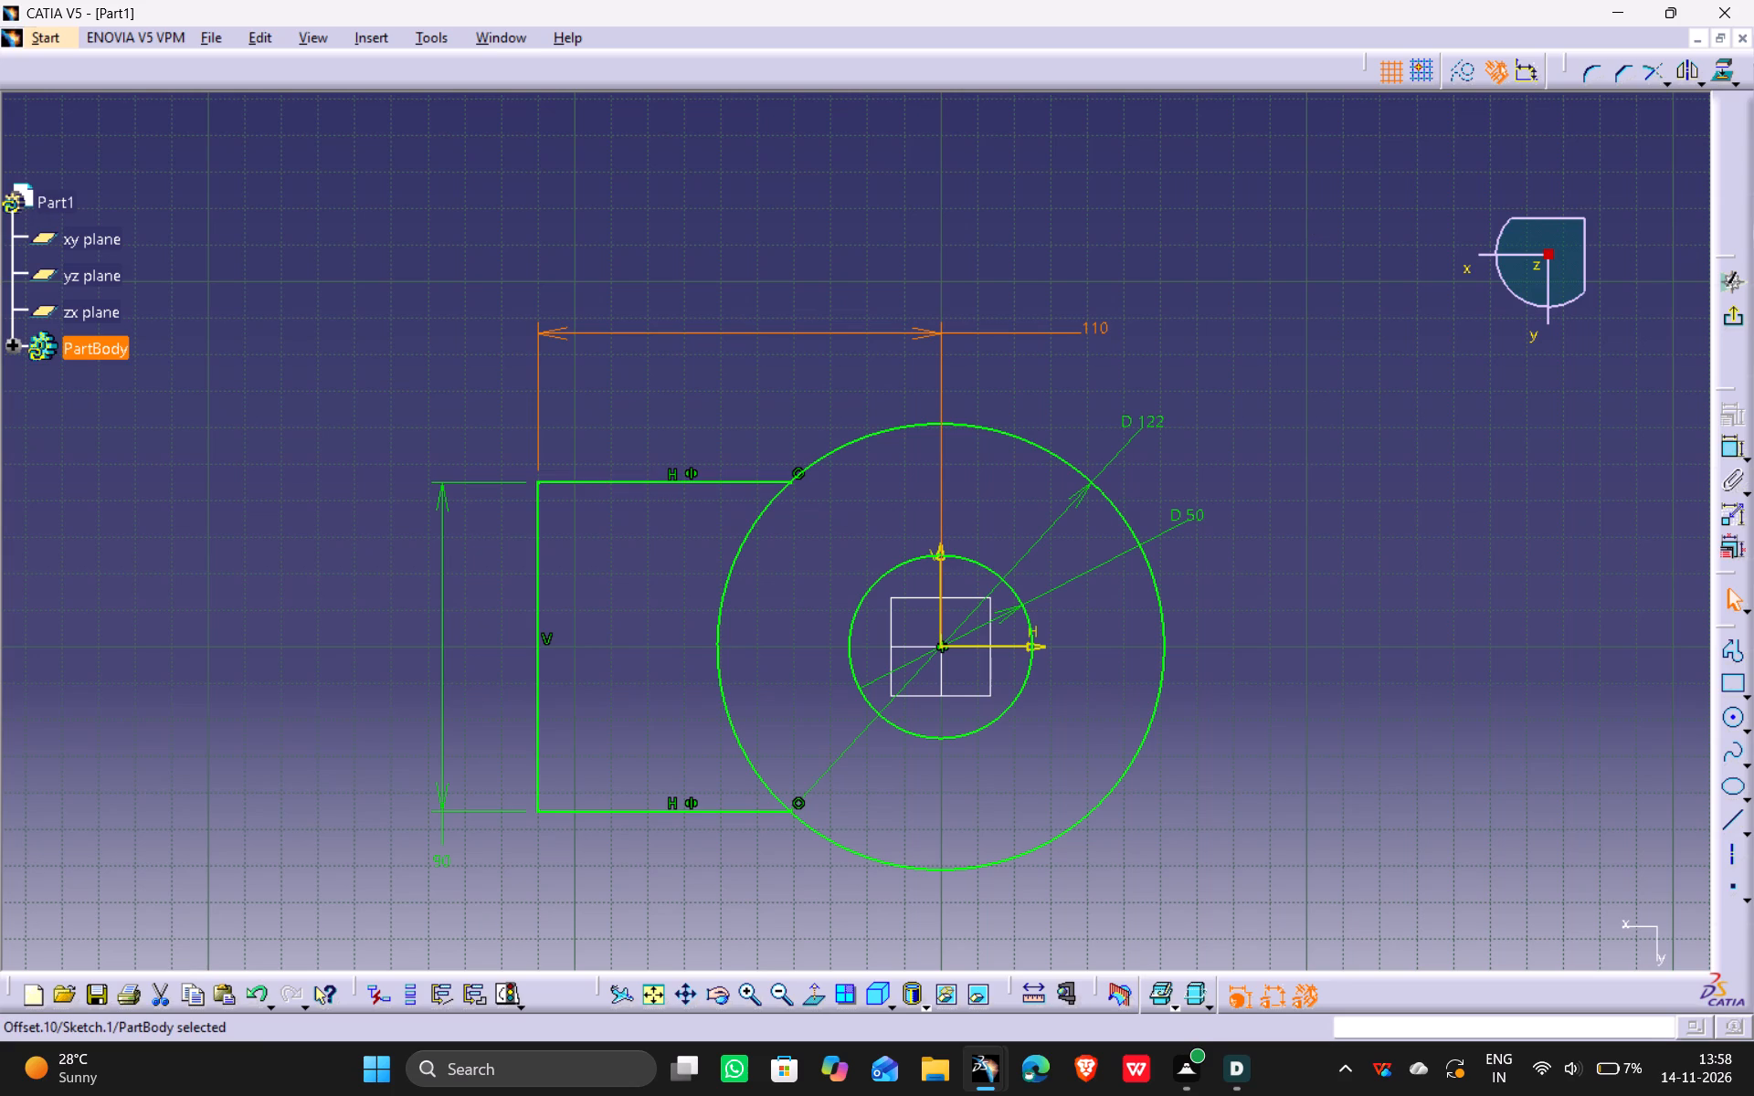
left_click(693, 479)
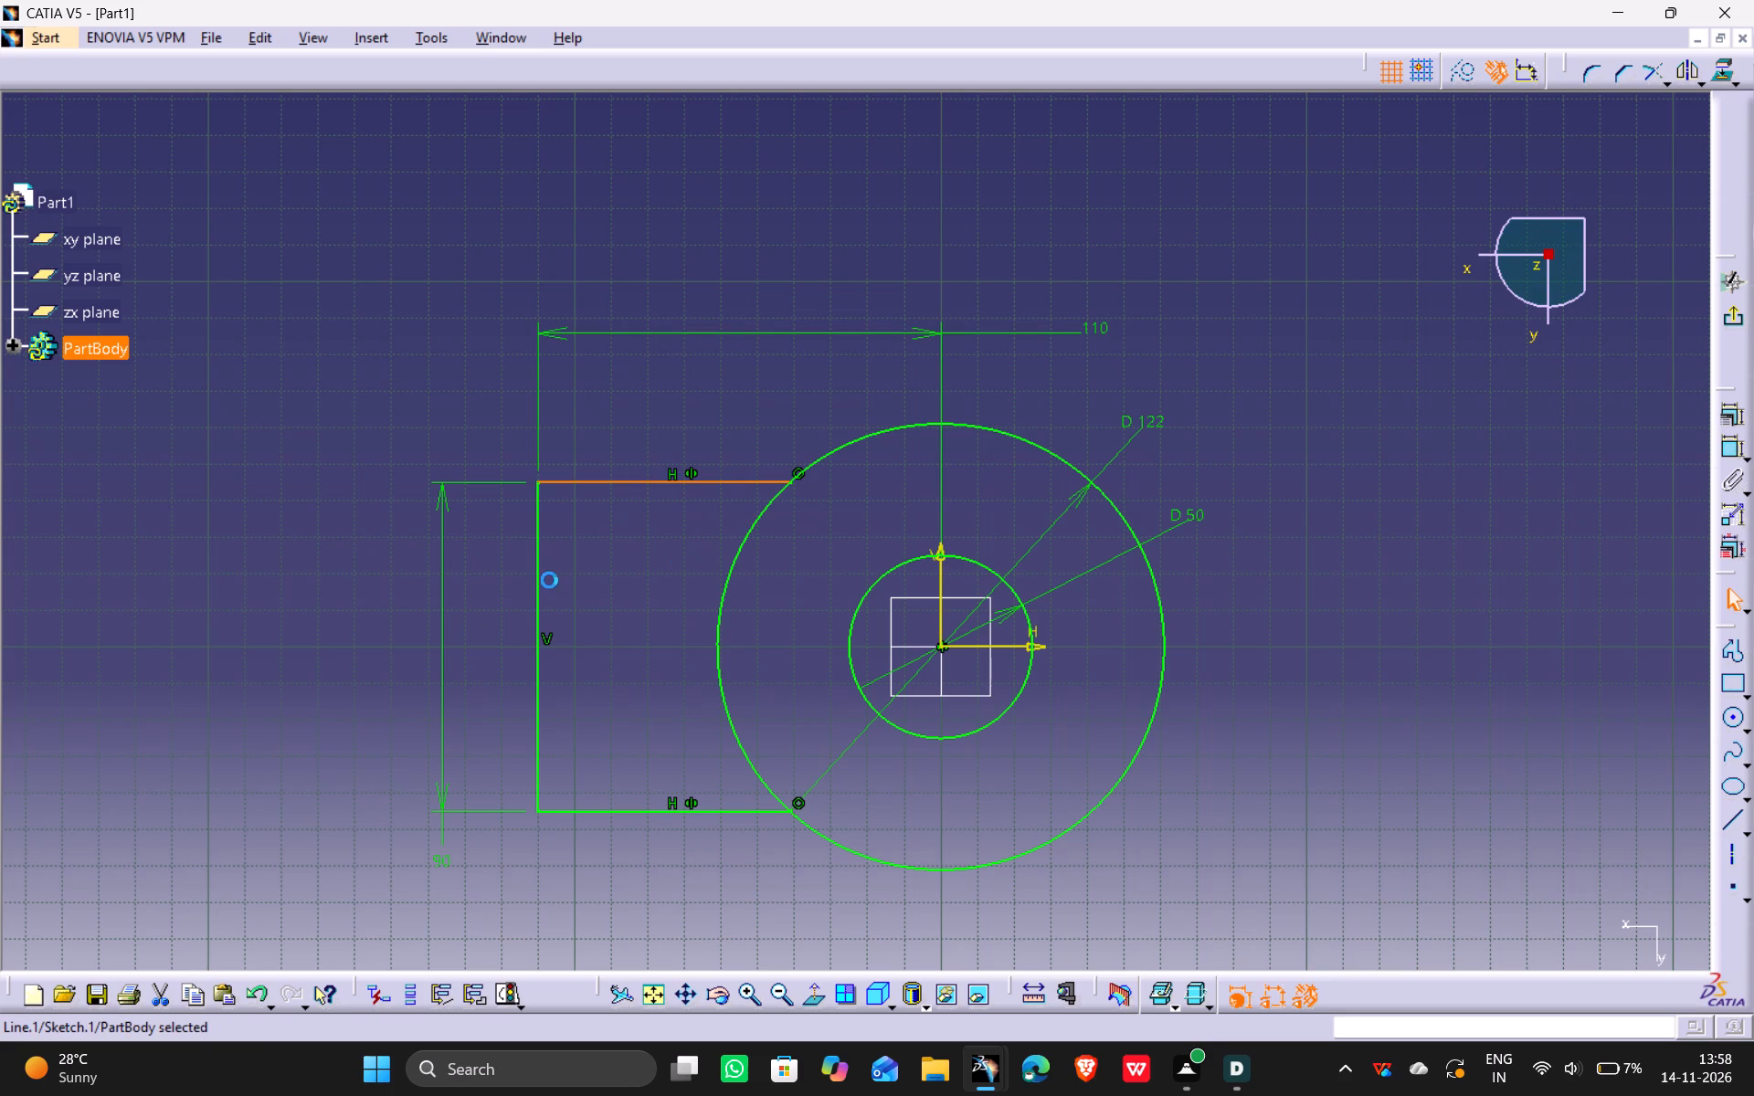
left_click(536, 564, "ctrl")
left_click(690, 808, "ctrl")
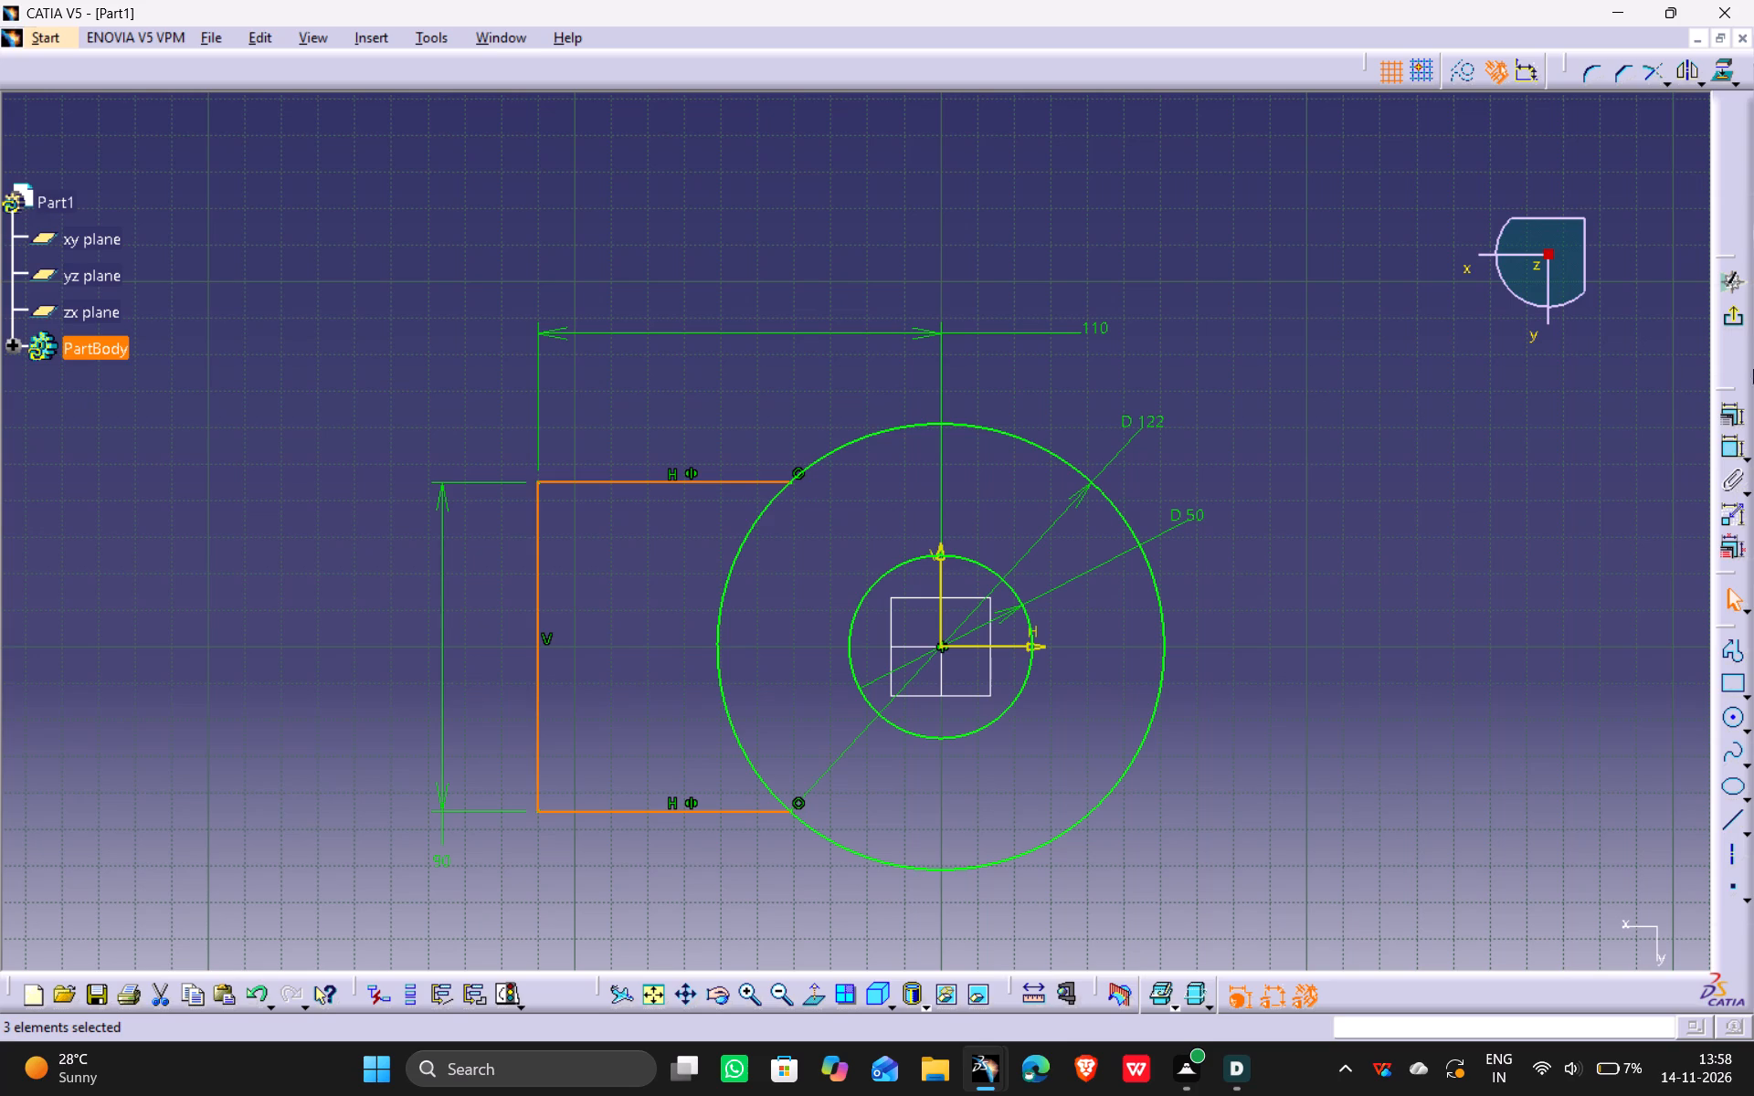
key("Delete")
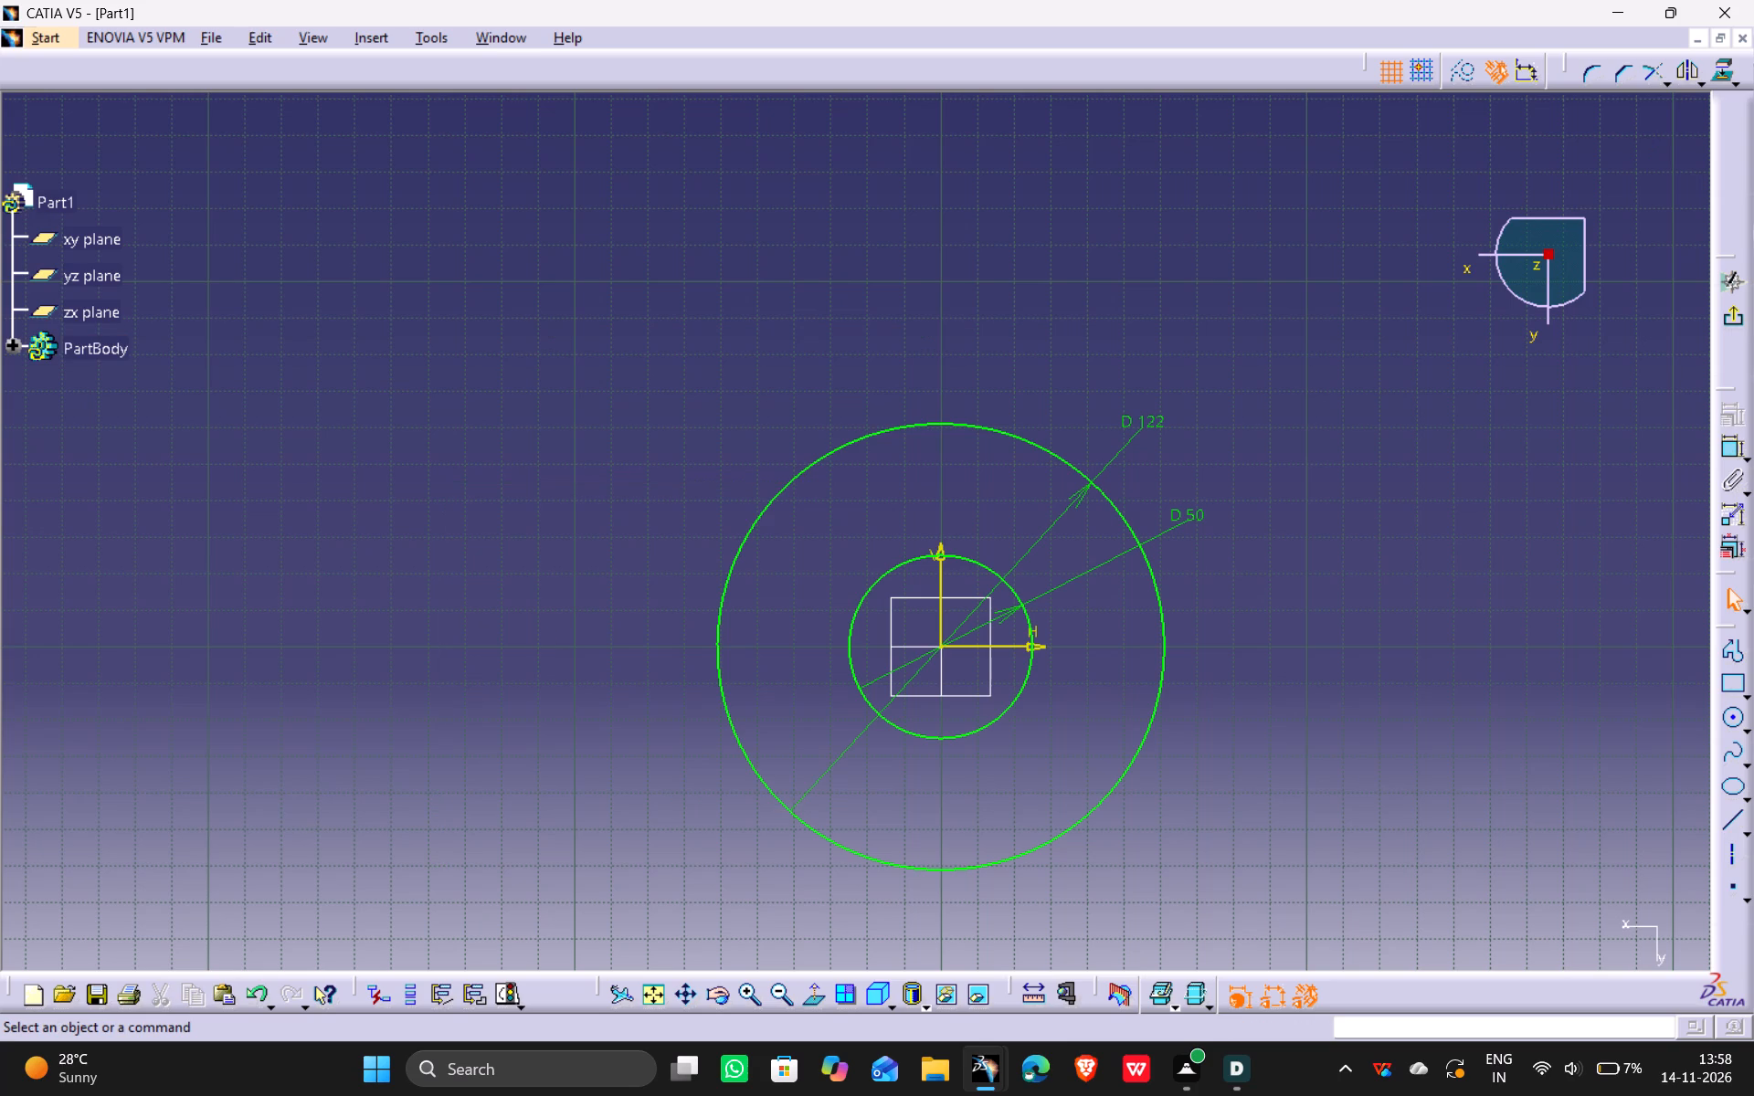
Exit the sketch and pad the concentric circles with a first limit of 62 mm and a second limit of -25 mm.
left_click(1725, 317)
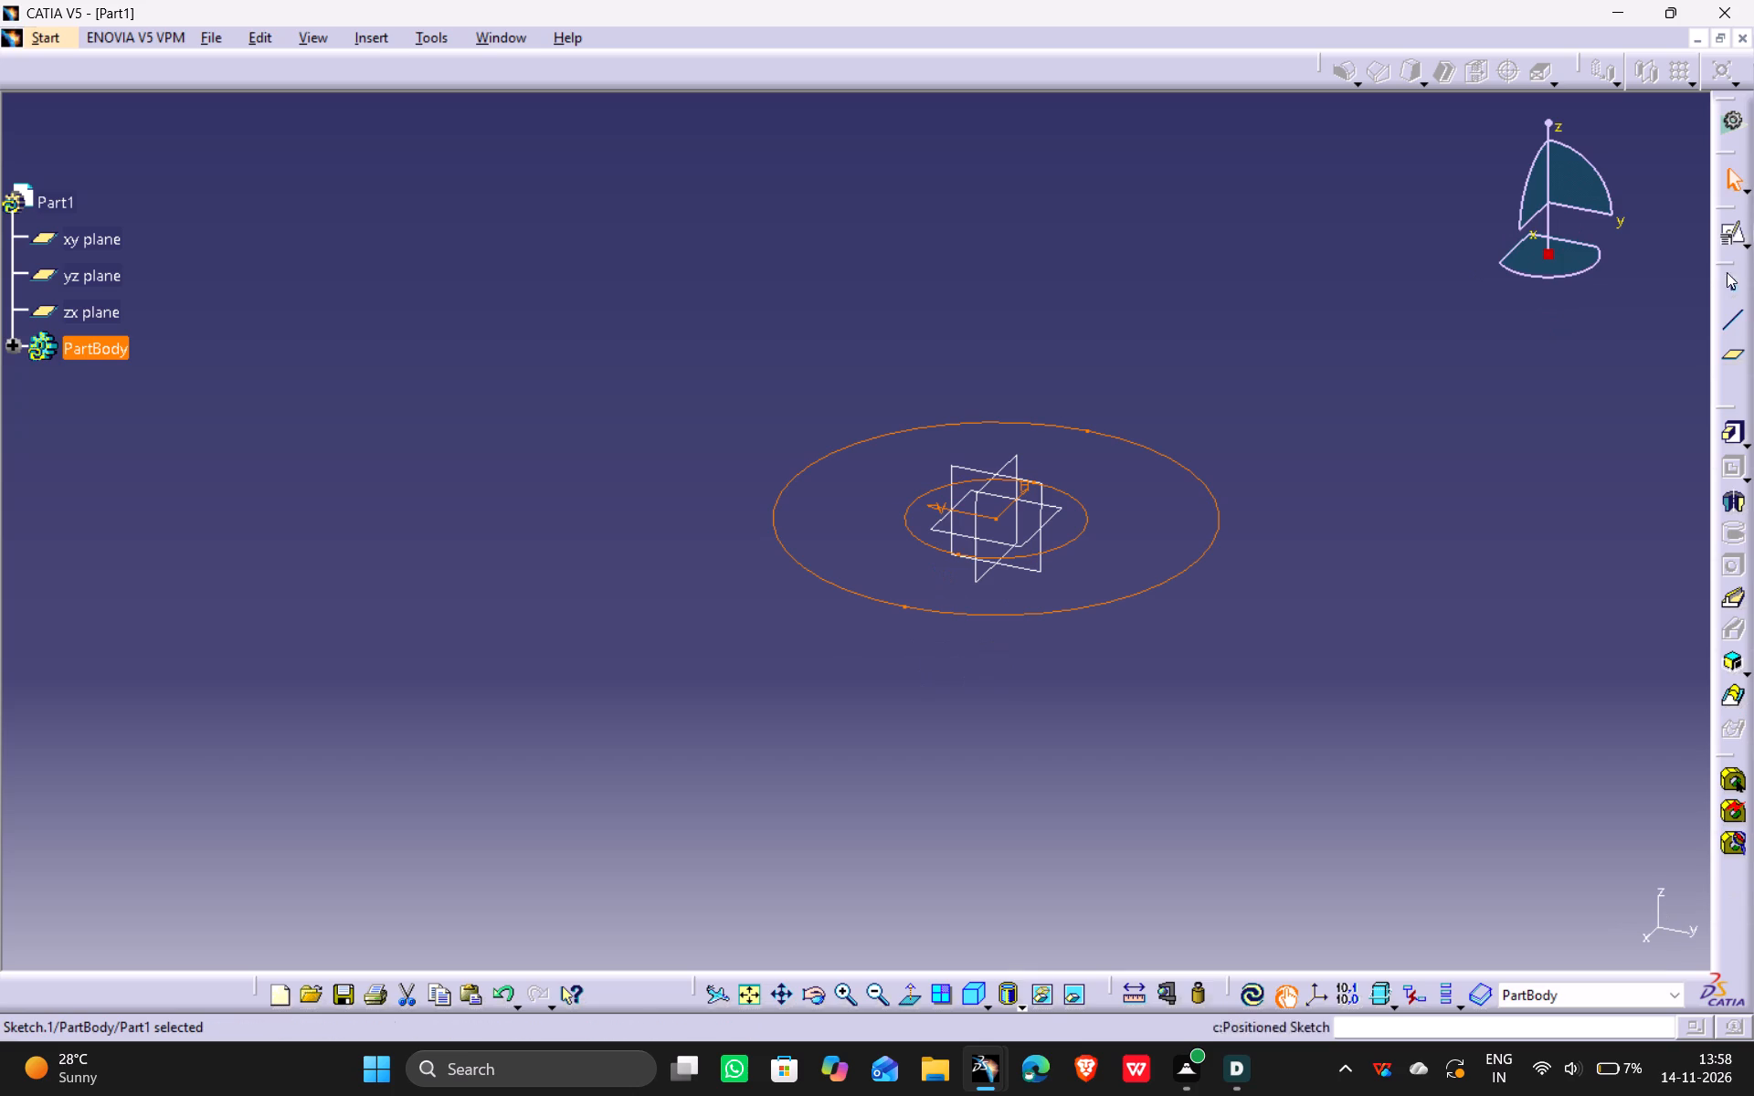
left_click(1728, 435)
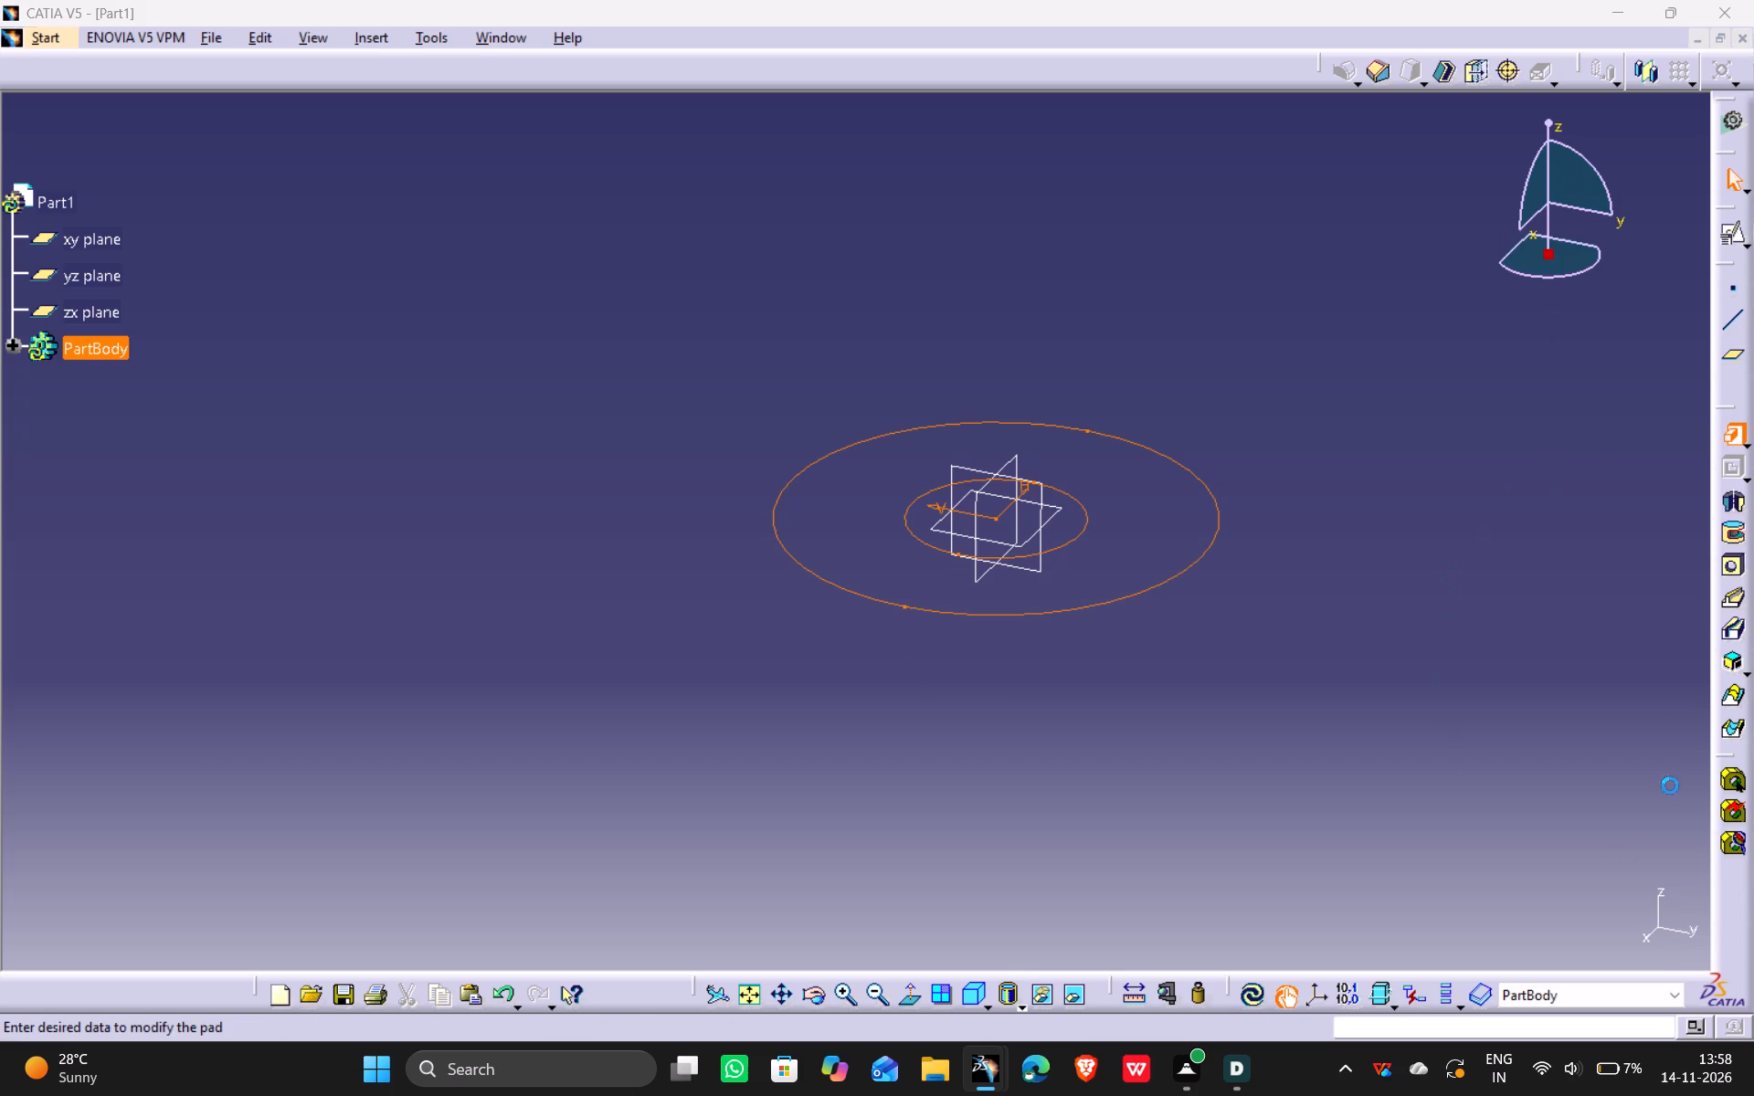
middle_click_drag(1183, 470, 1080, 714)
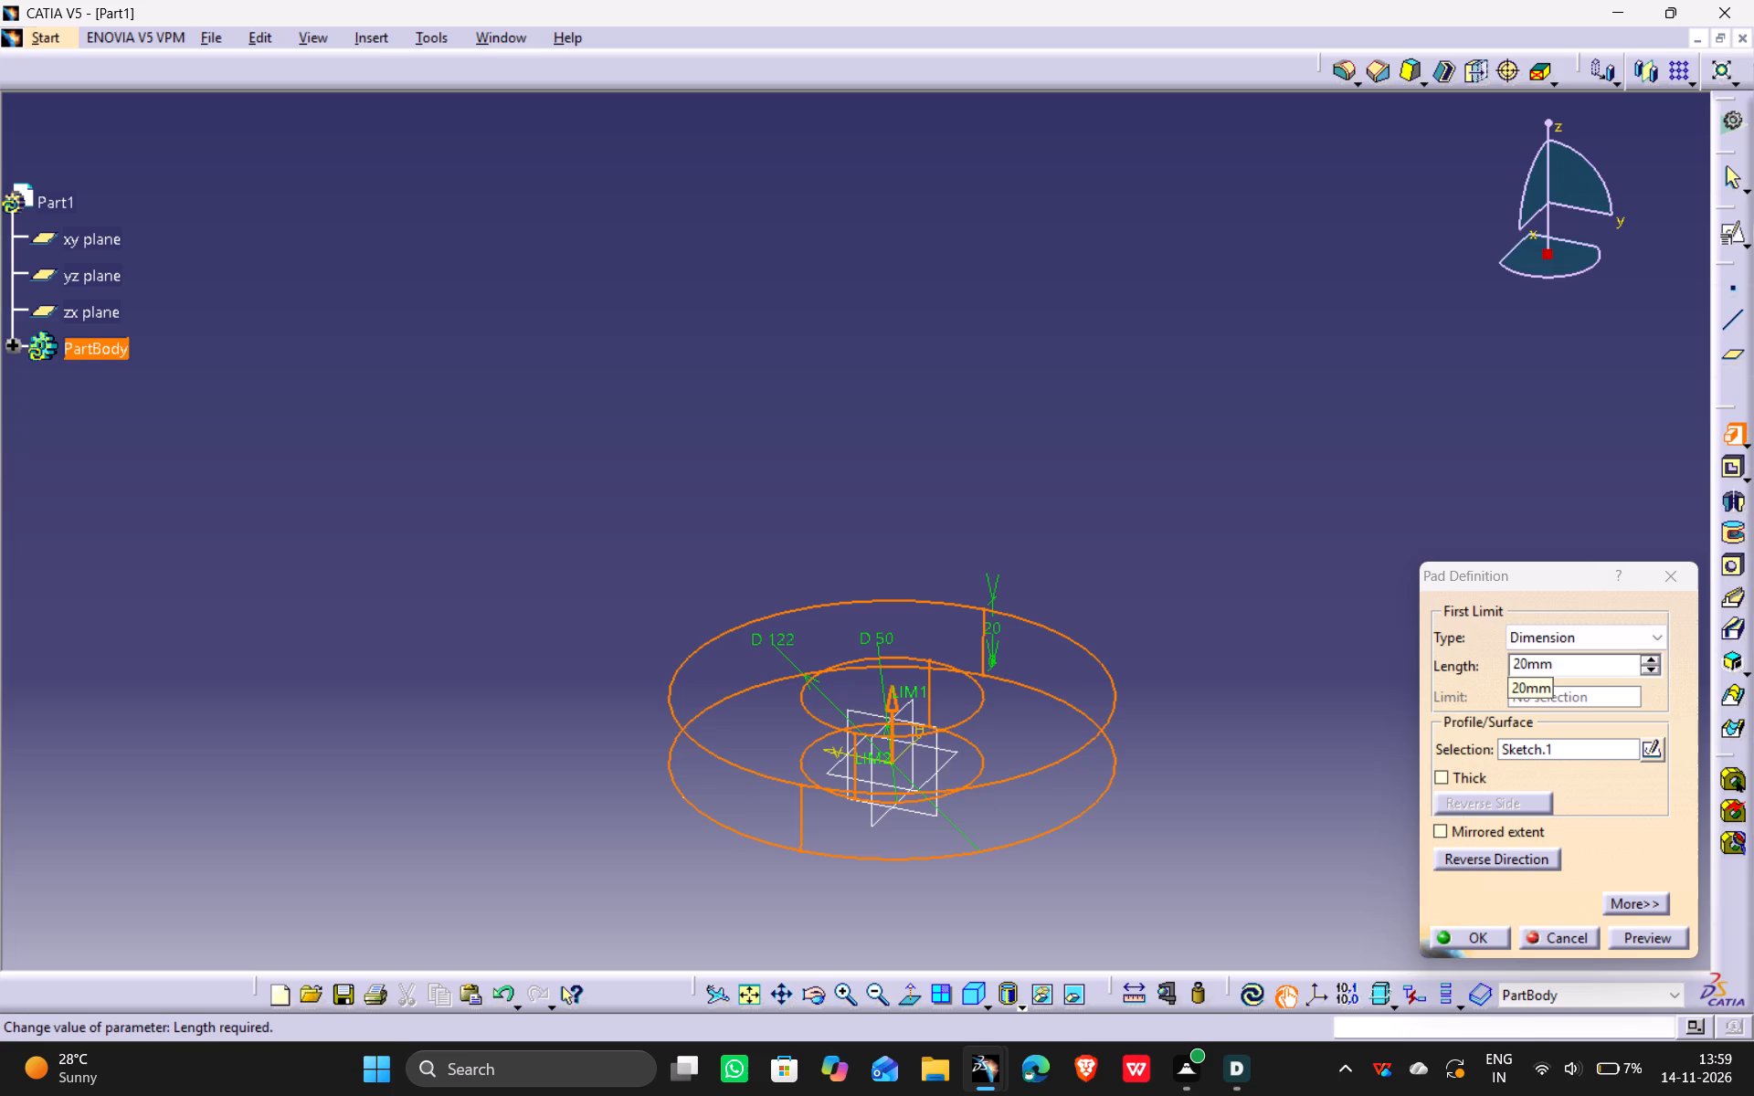
left_click_drag(1529, 669, 1344, 670)
type("62")
left_click(1645, 909)
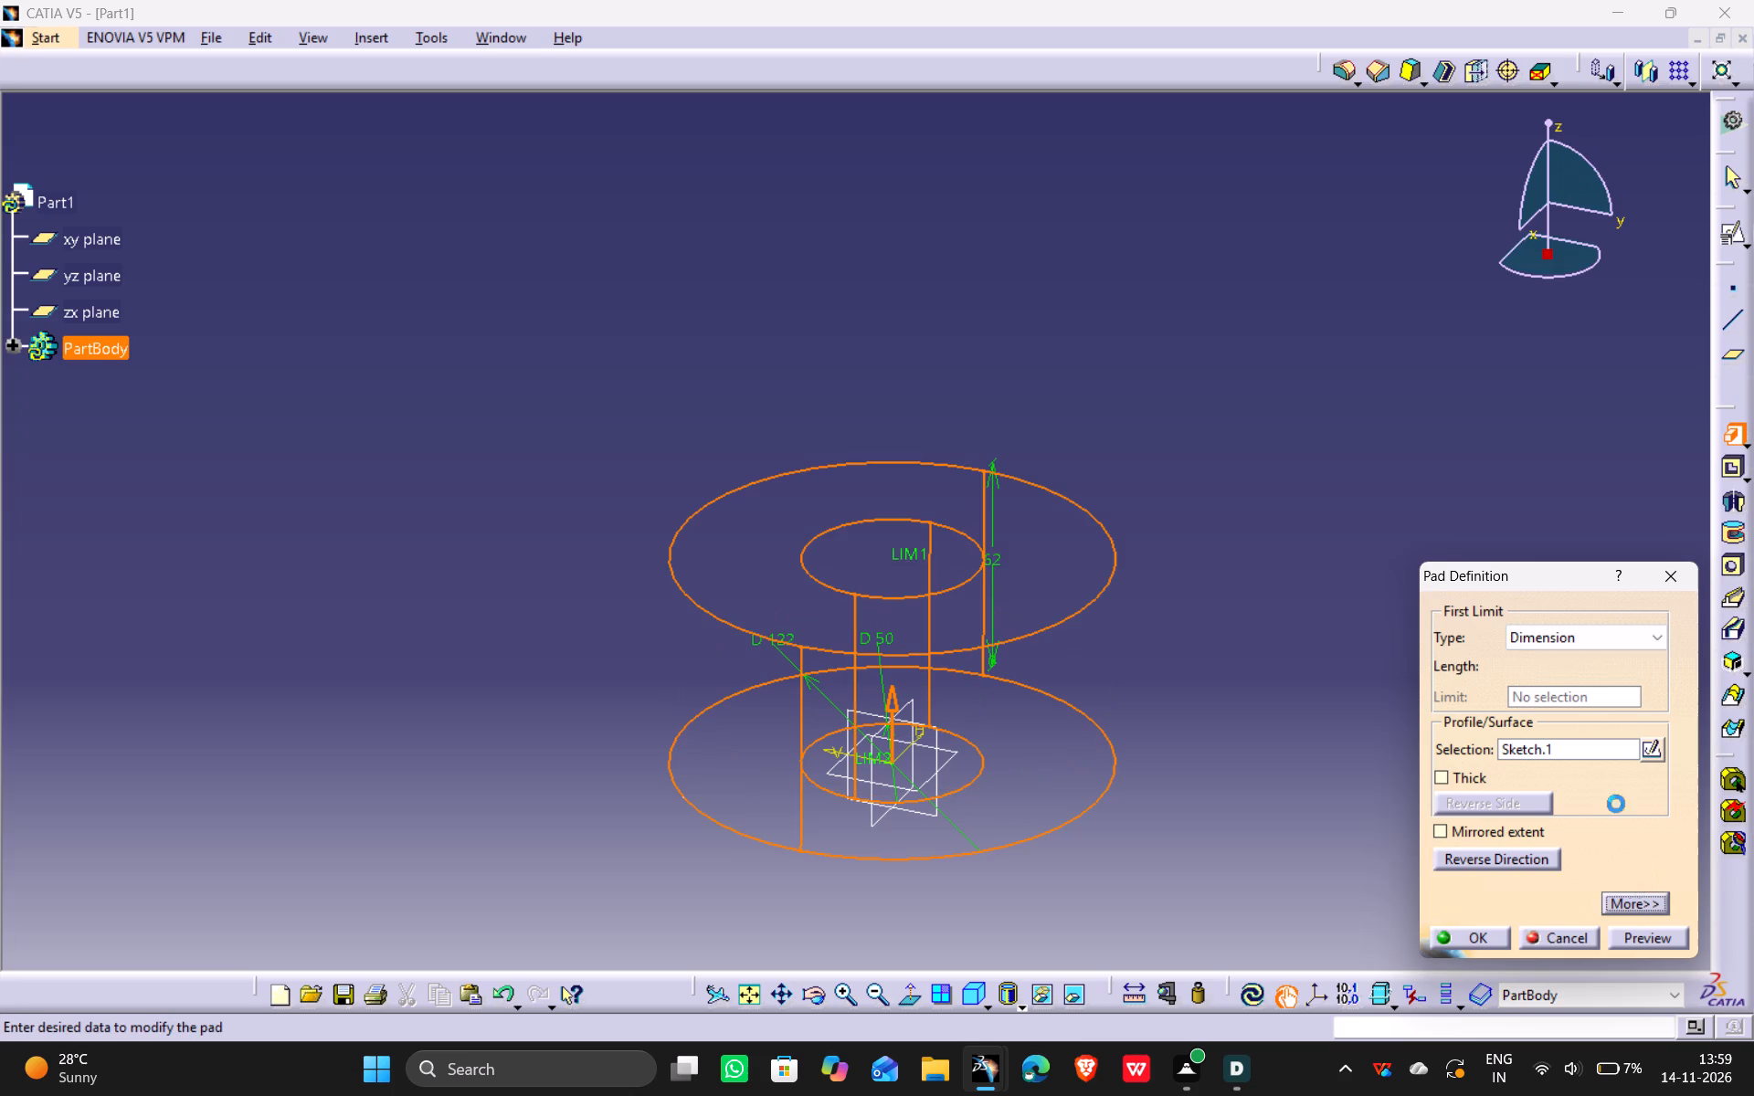
left_click_drag(1540, 661, 1456, 664)
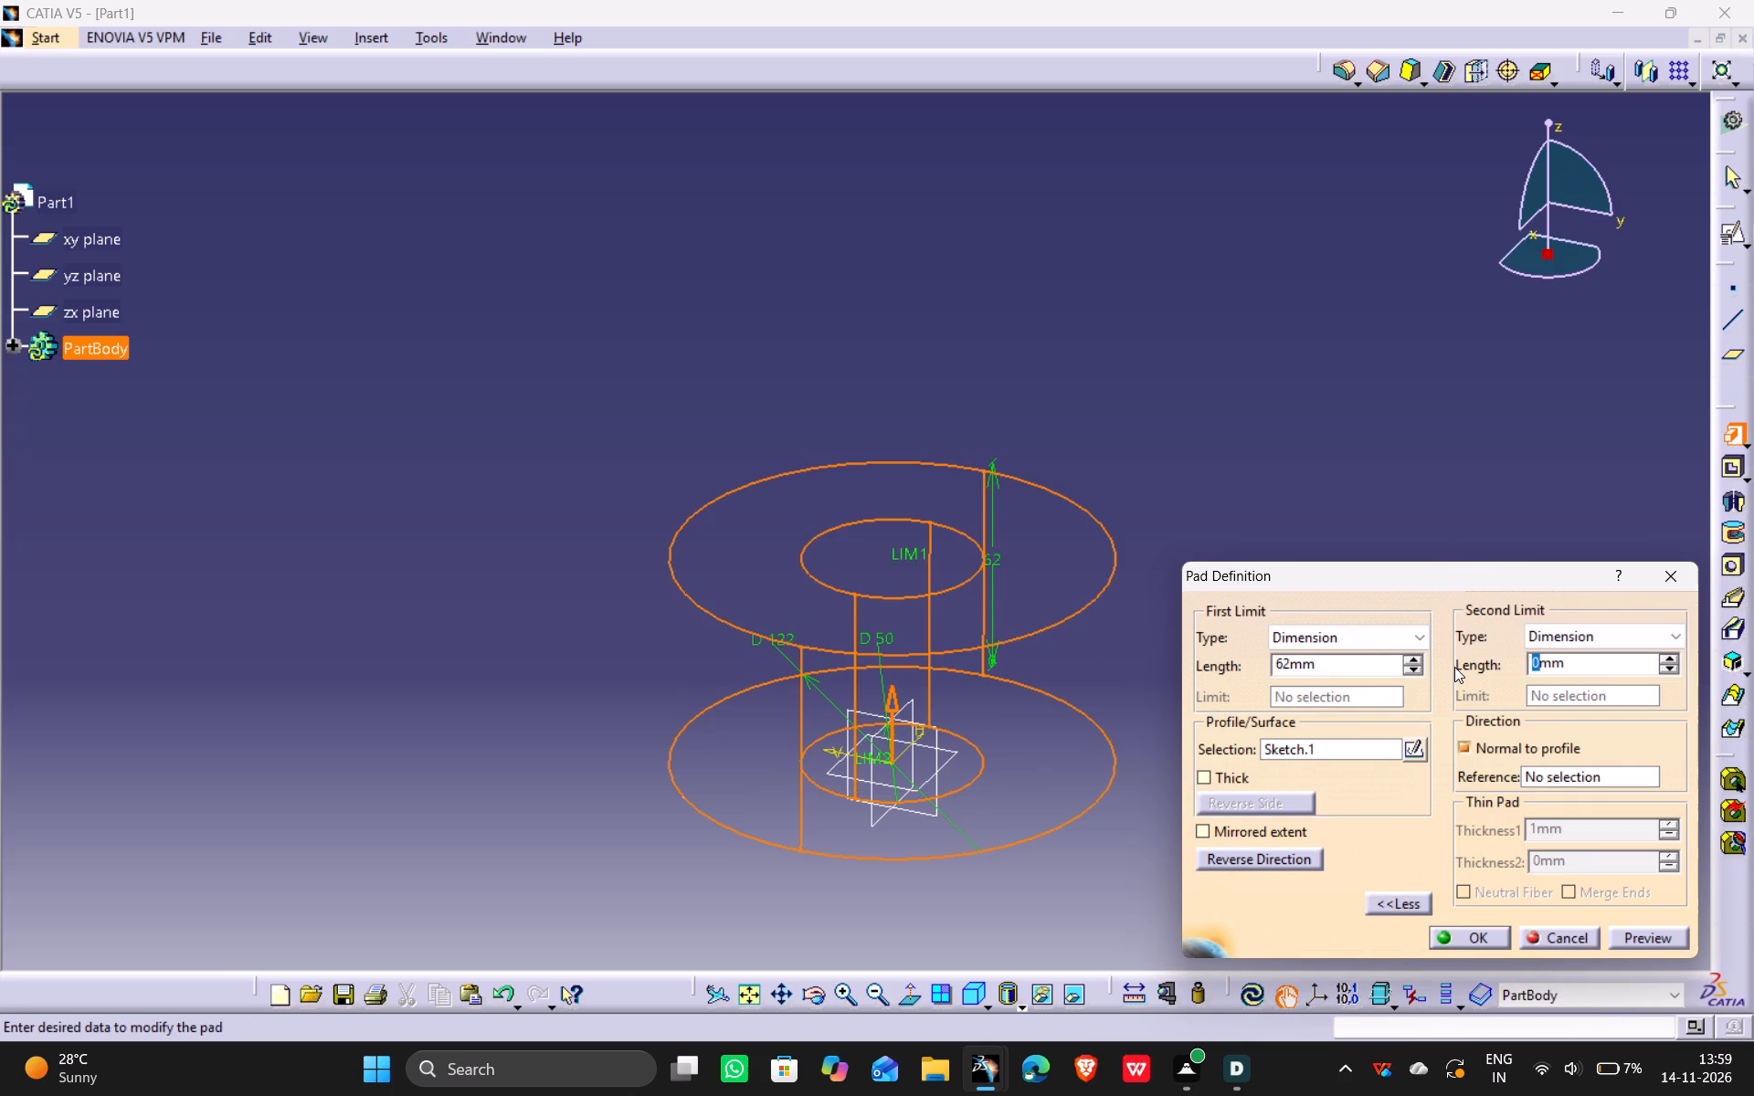
type("-2")
key("5")
left_click(1646, 943)
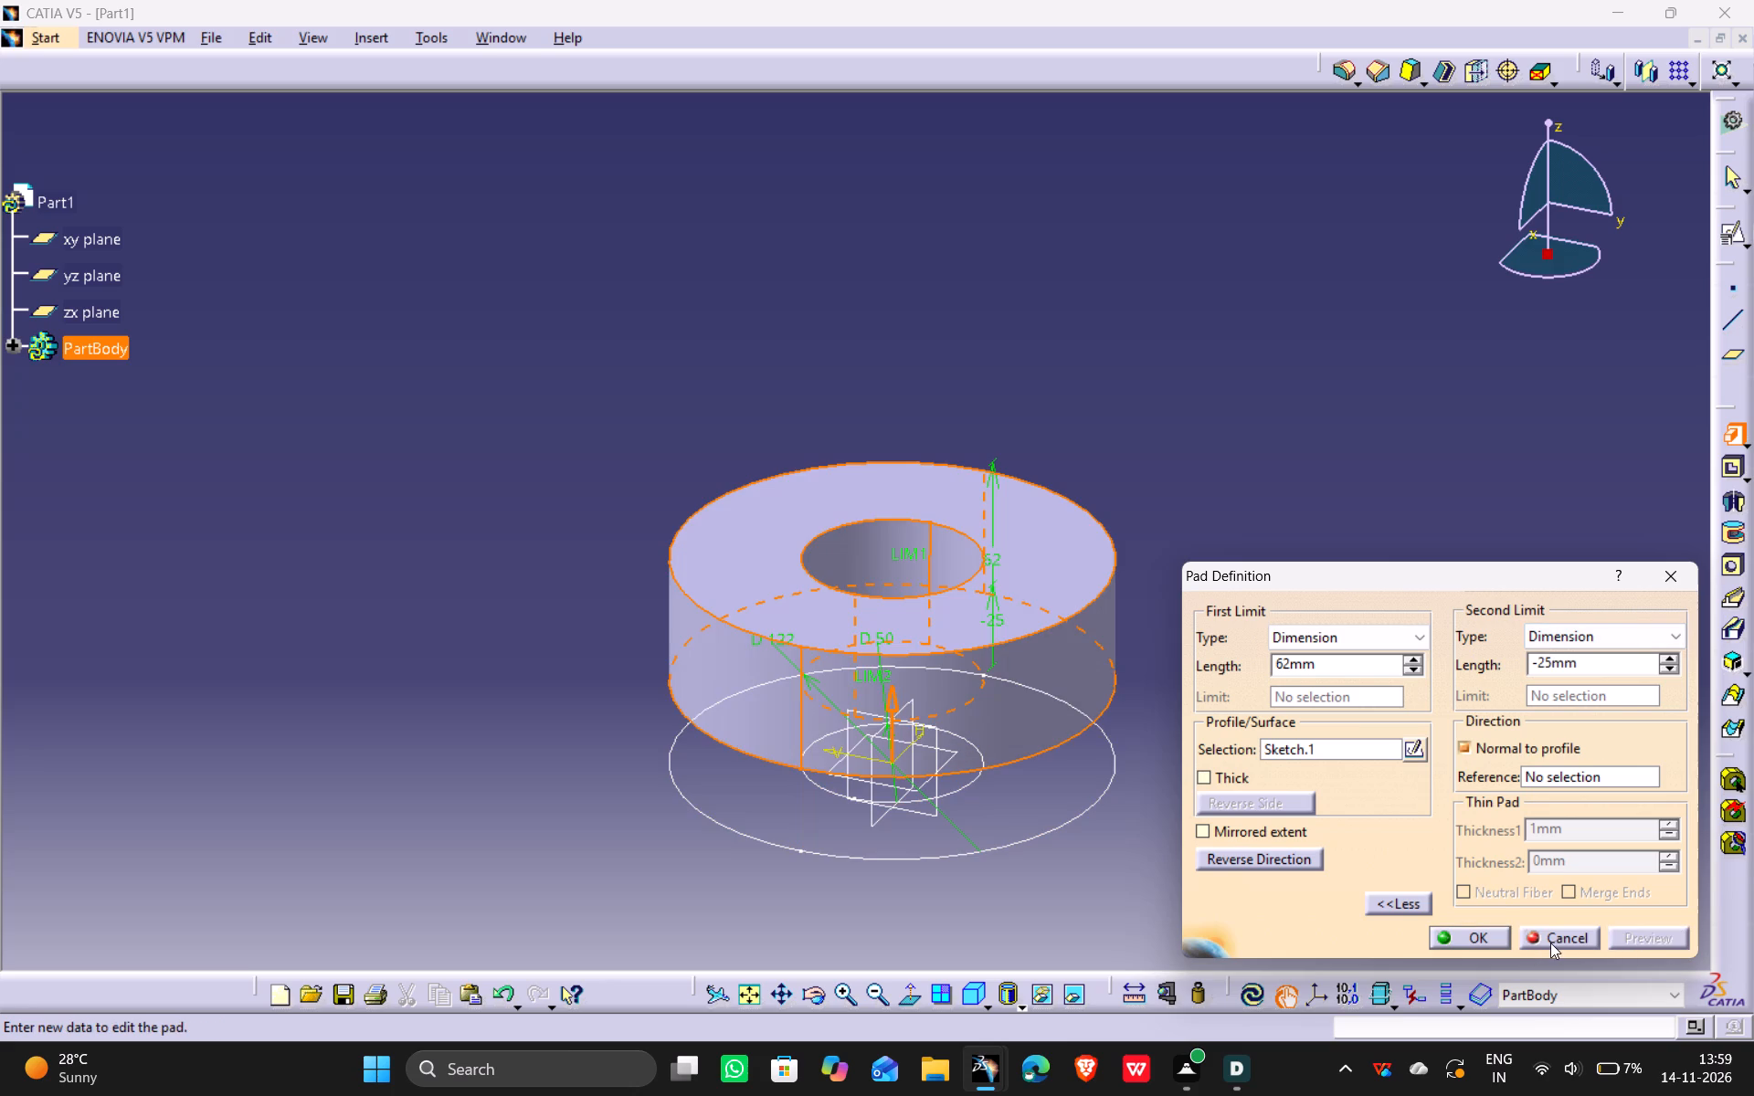
left_click(1486, 943)
Mirror the ring-shaped pad about the xy plane, accepting the non-movable sub-elements.
middle_click_drag(1016, 880, 925, 775)
scroll(1014, 880, "down", 2)
left_click_drag(1003, 871, 925, 775)
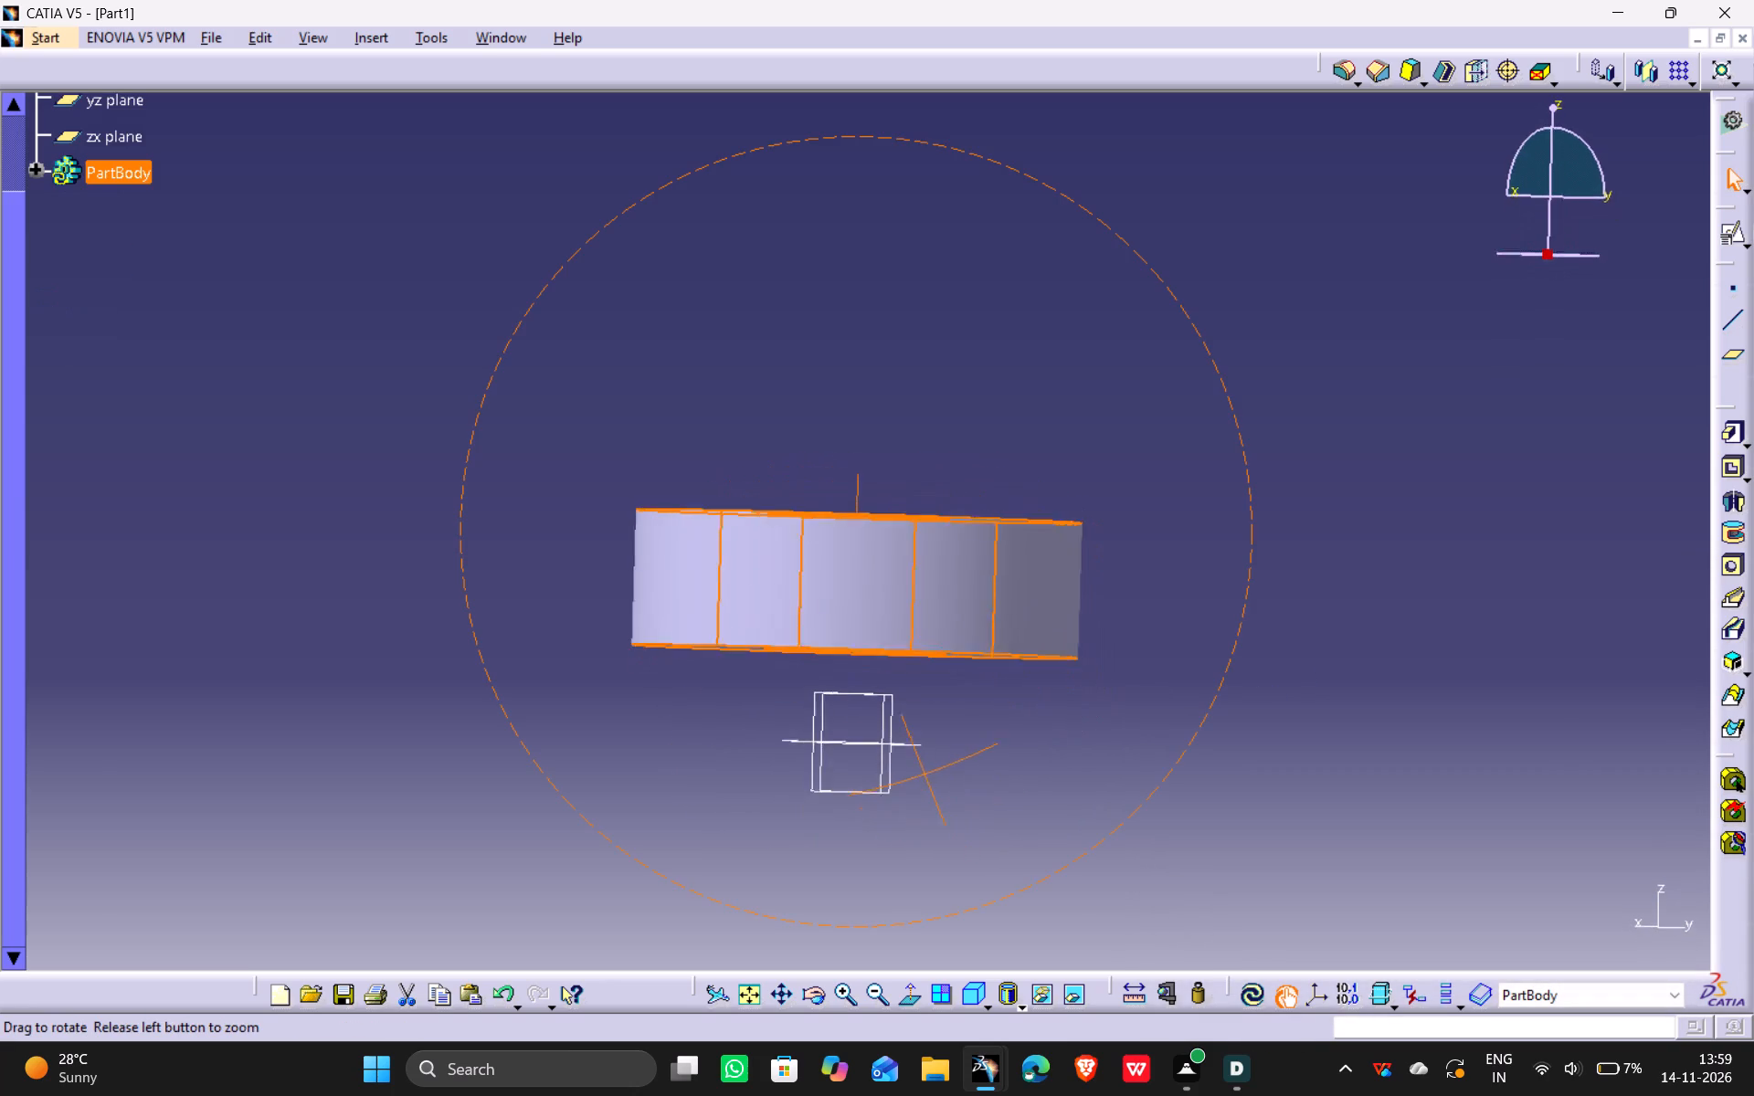
left_click_drag(925, 775, 982, 869)
middle_click_drag(925, 775, 994, 883)
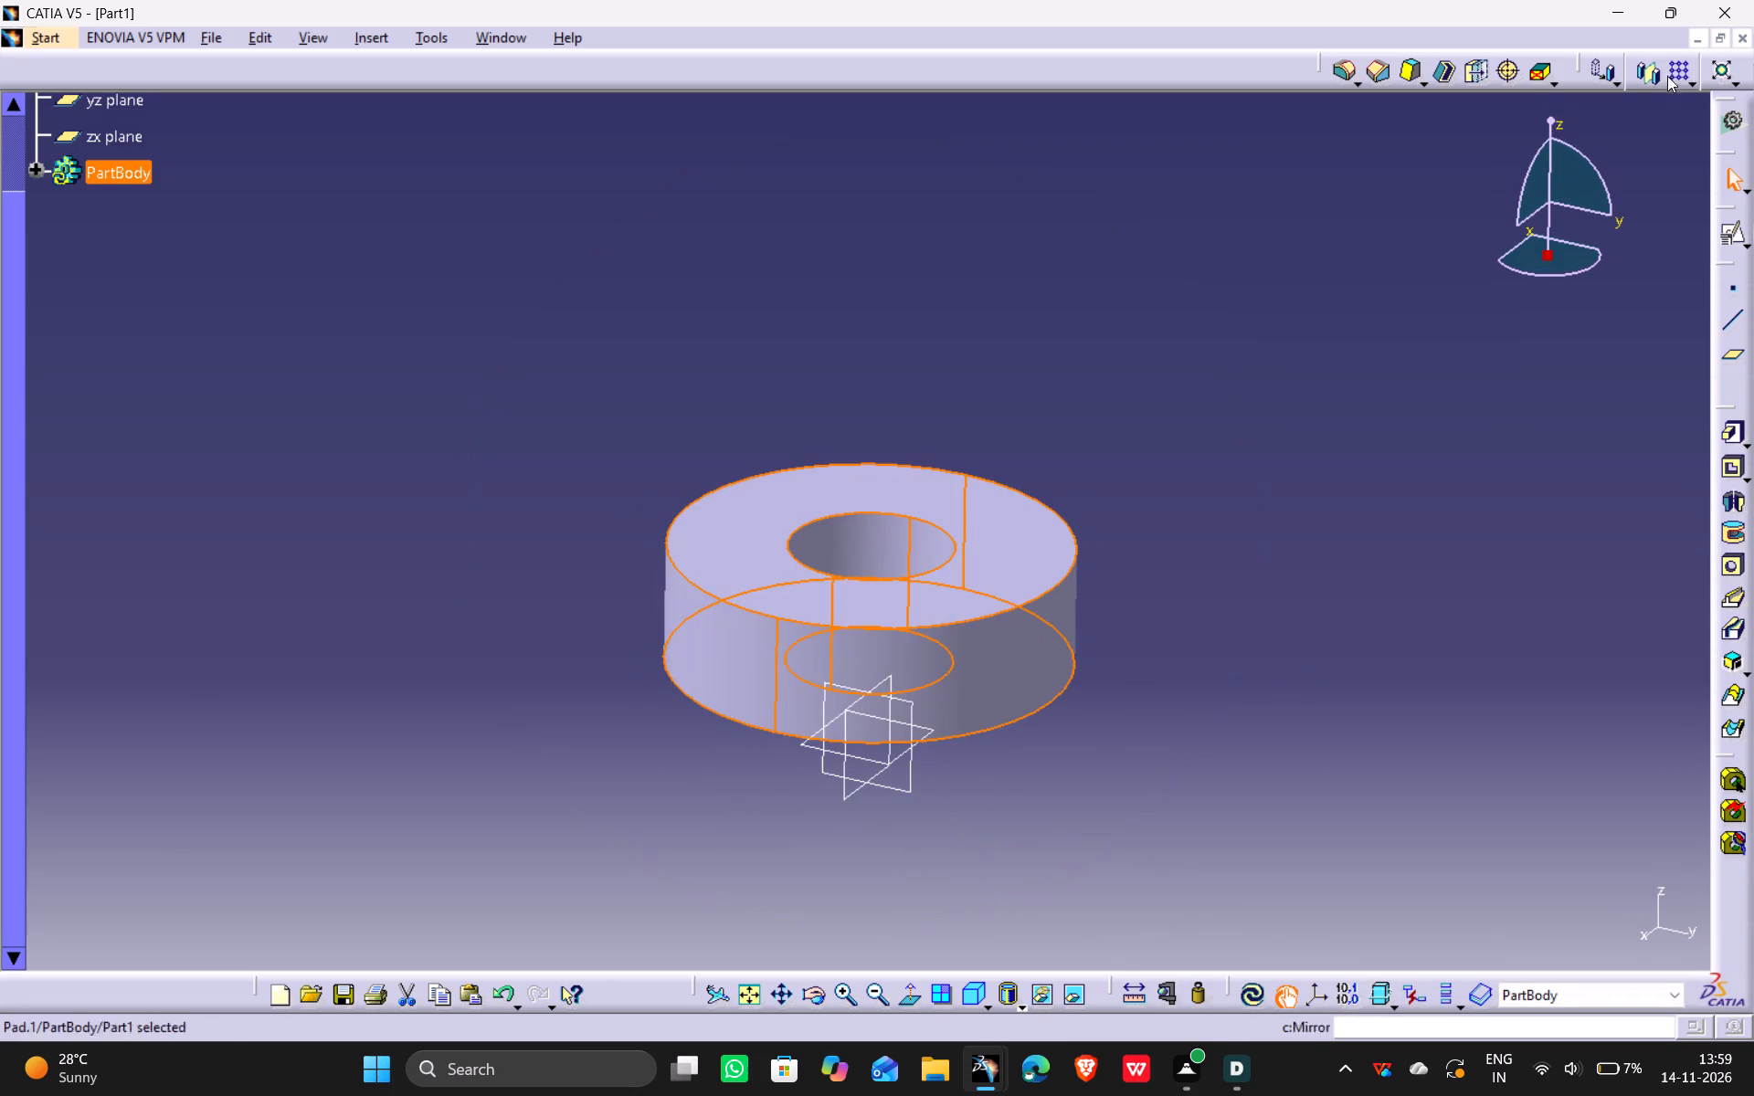
left_click(1649, 64)
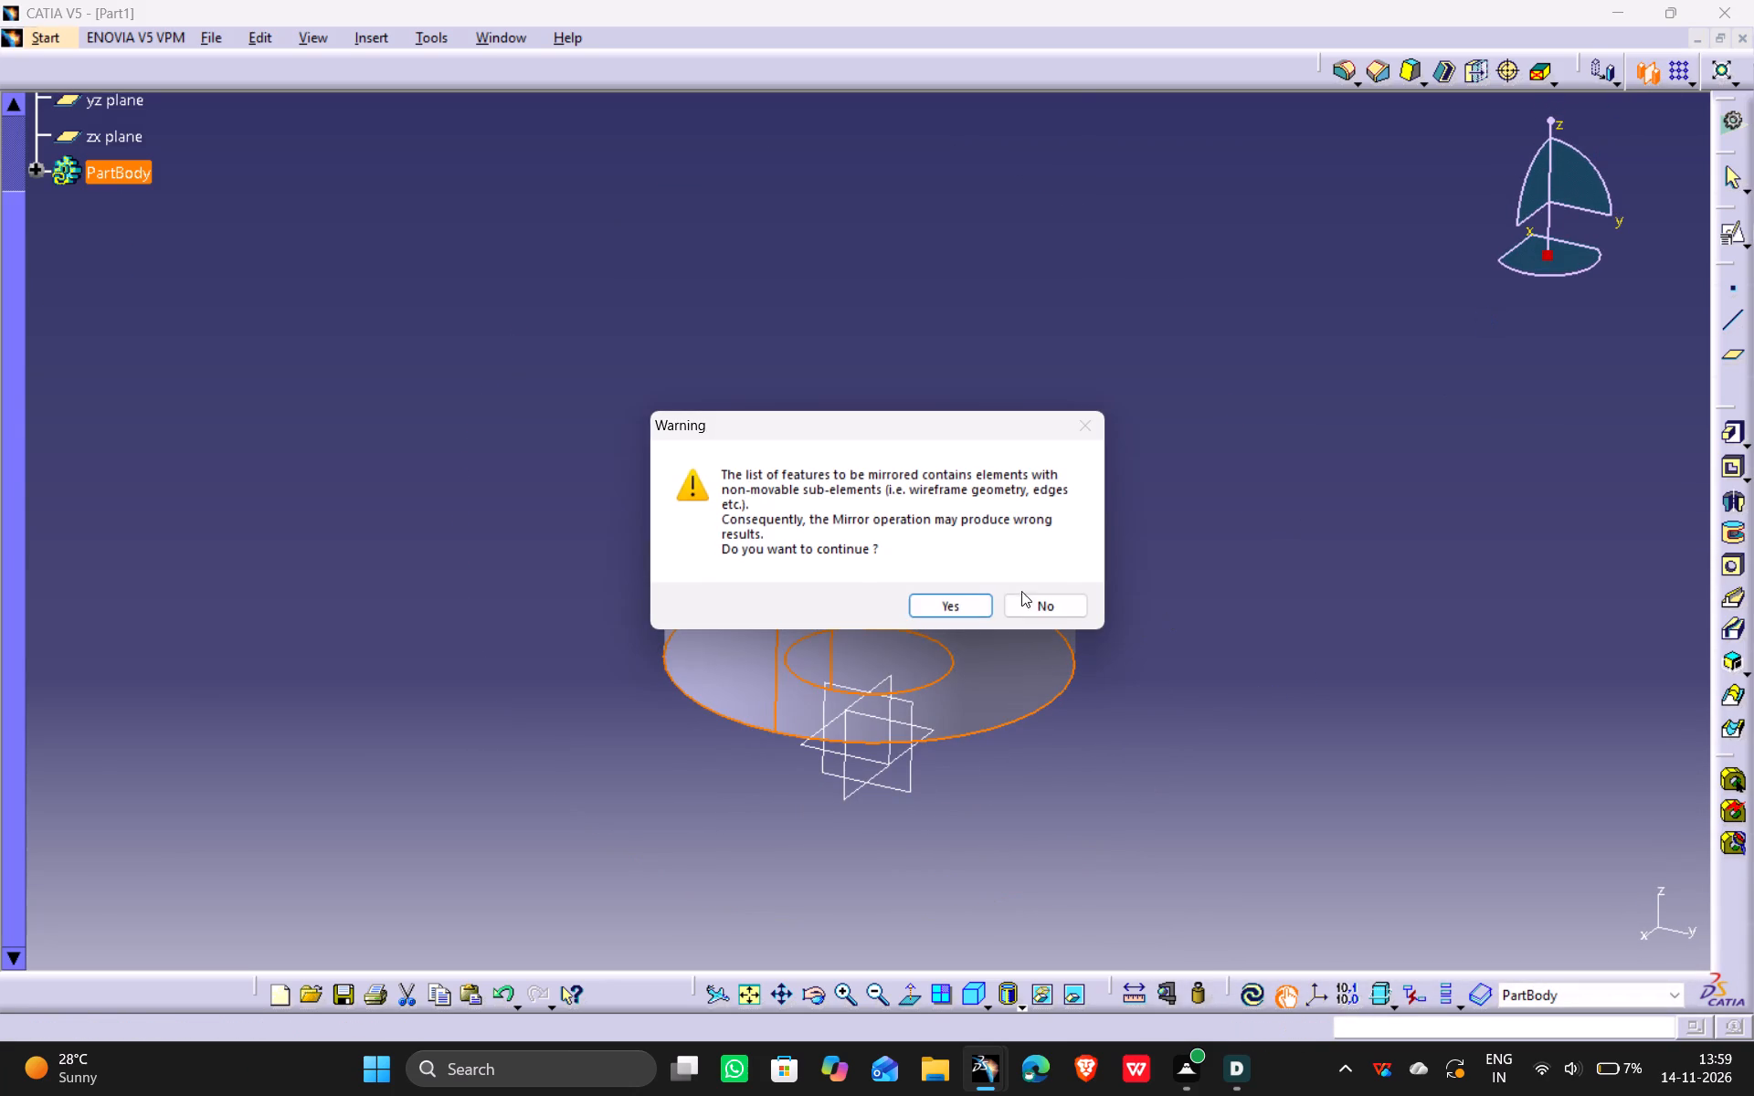
left_click(958, 593)
left_click(902, 761)
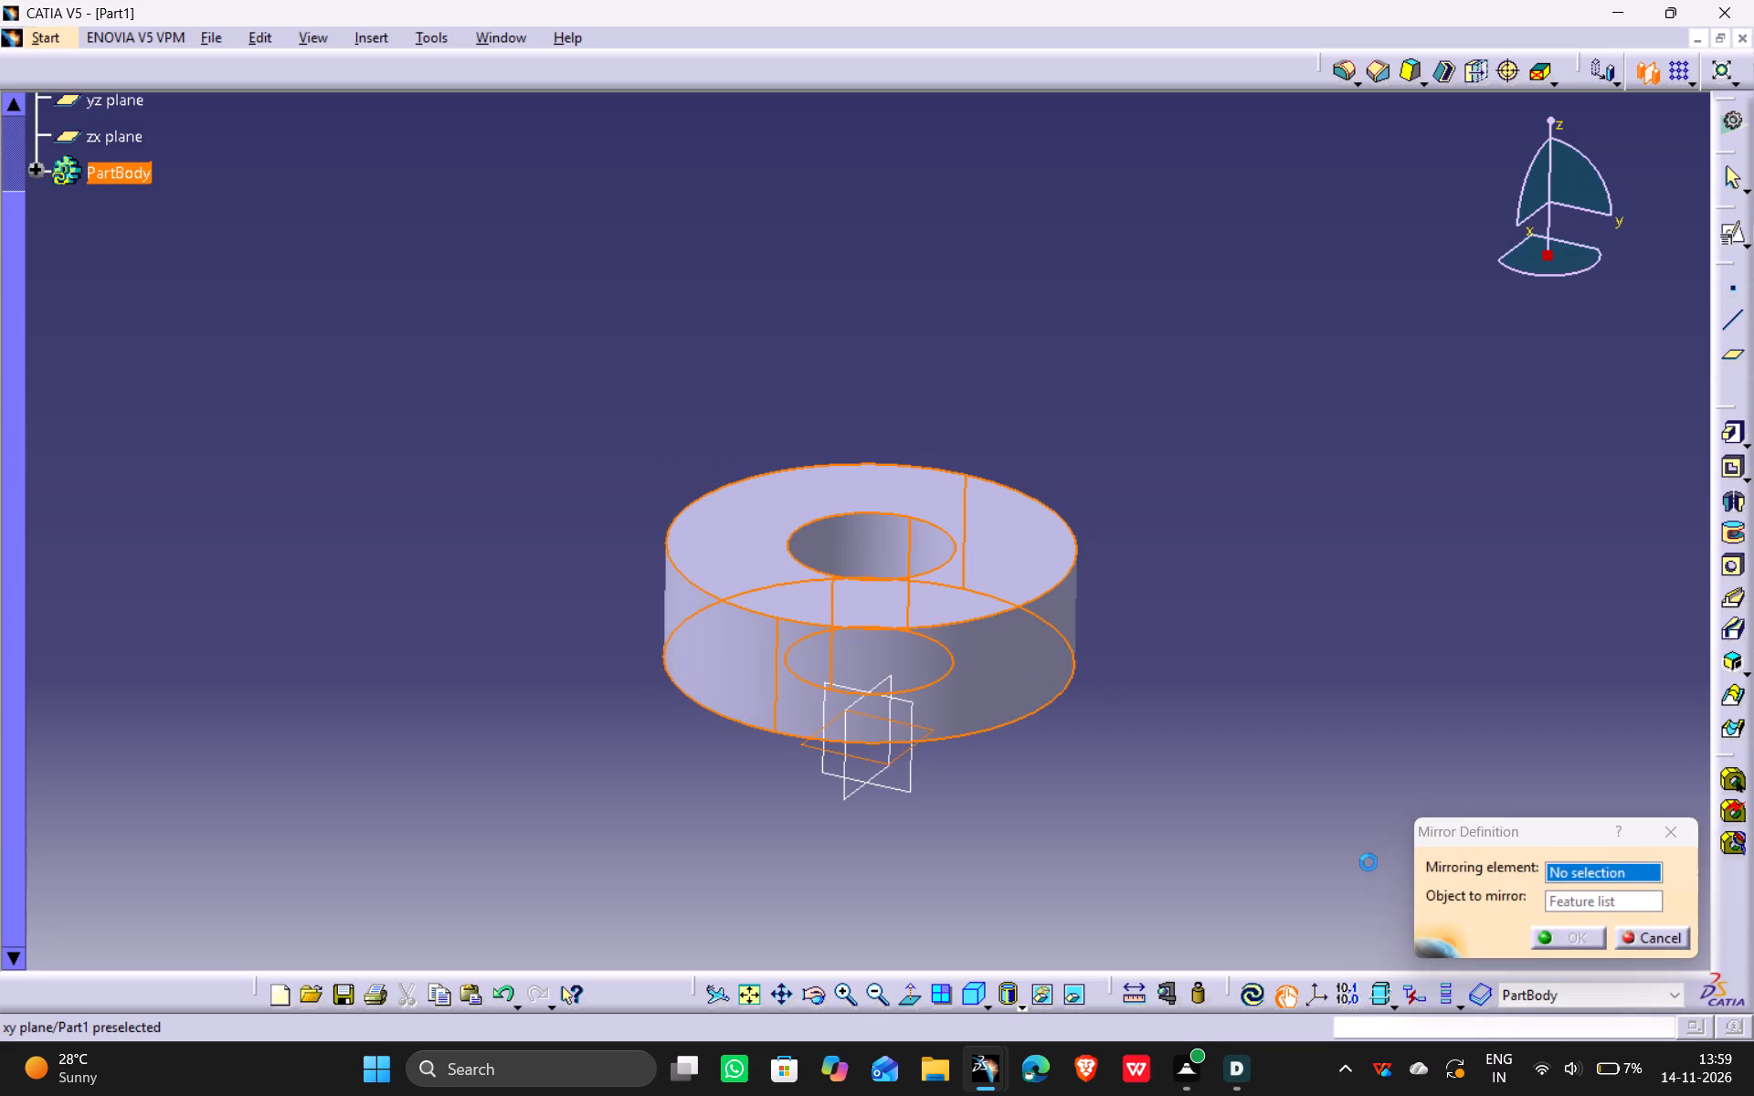
left_click(1554, 937)
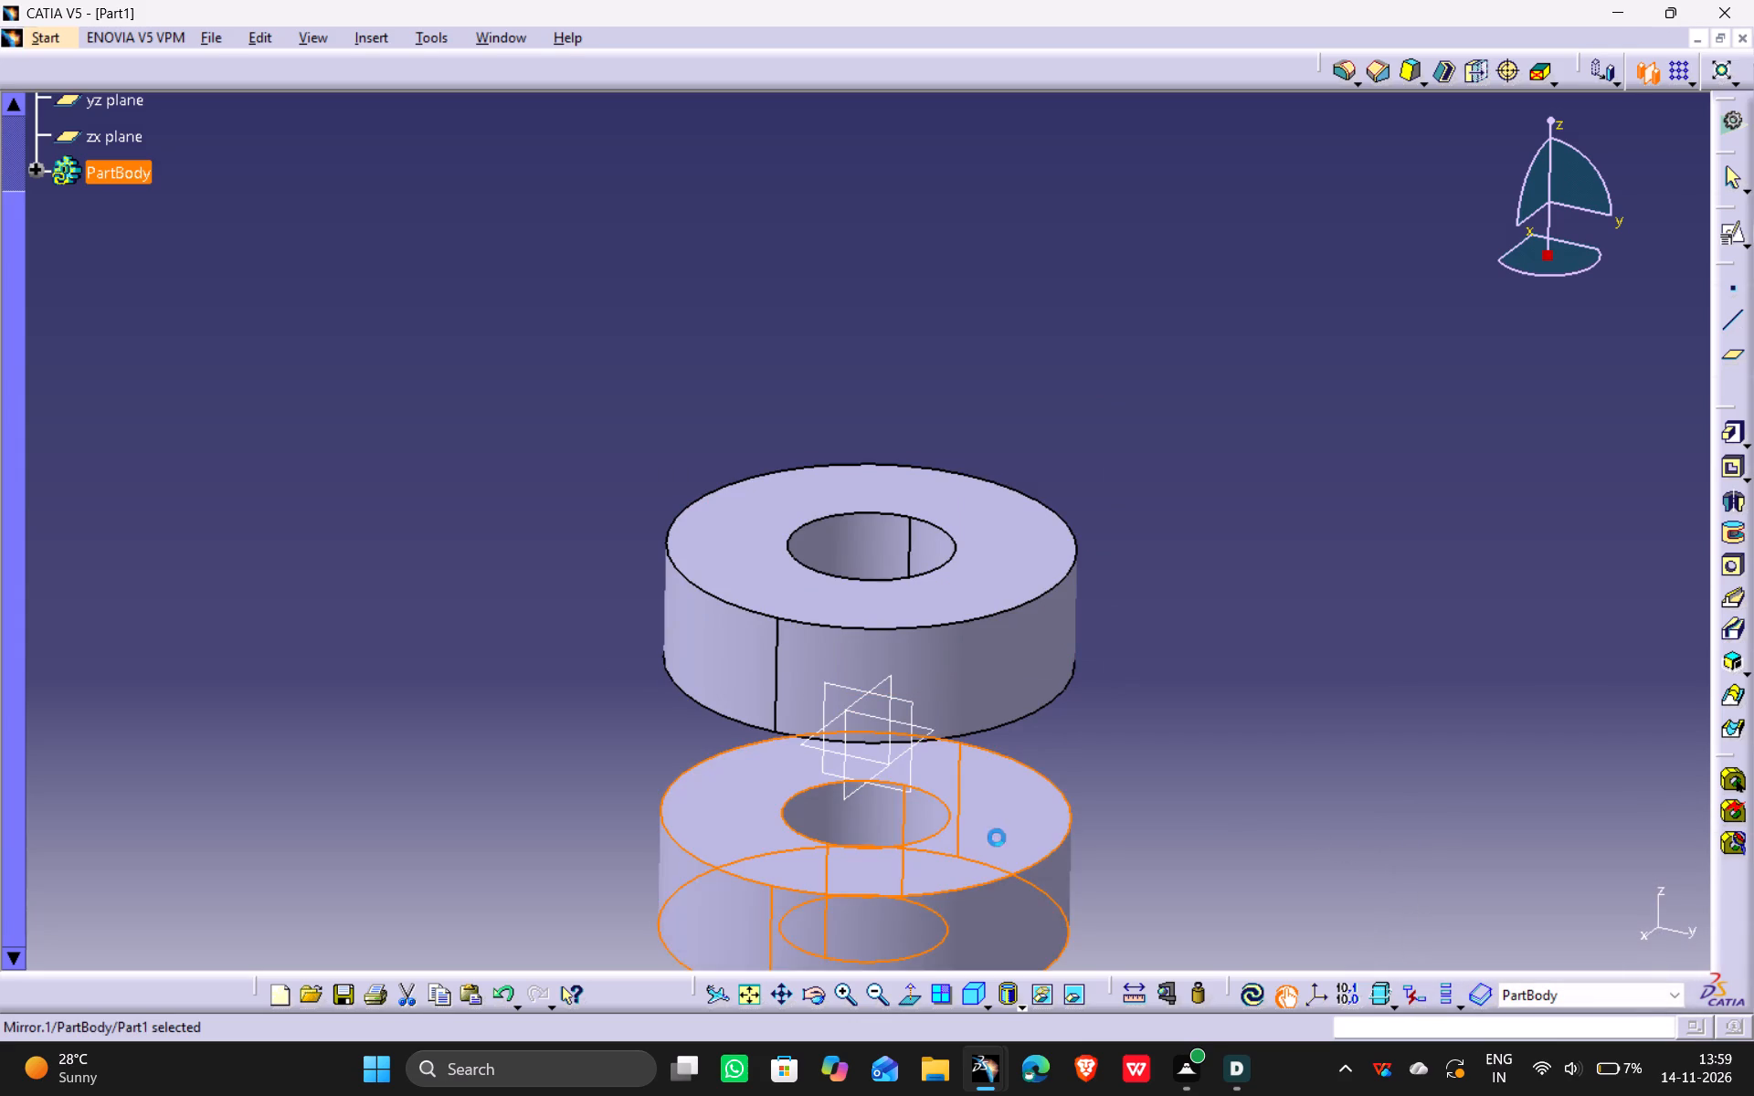
middle_click_drag(990, 833, 1025, 632)
left_click(1207, 504)
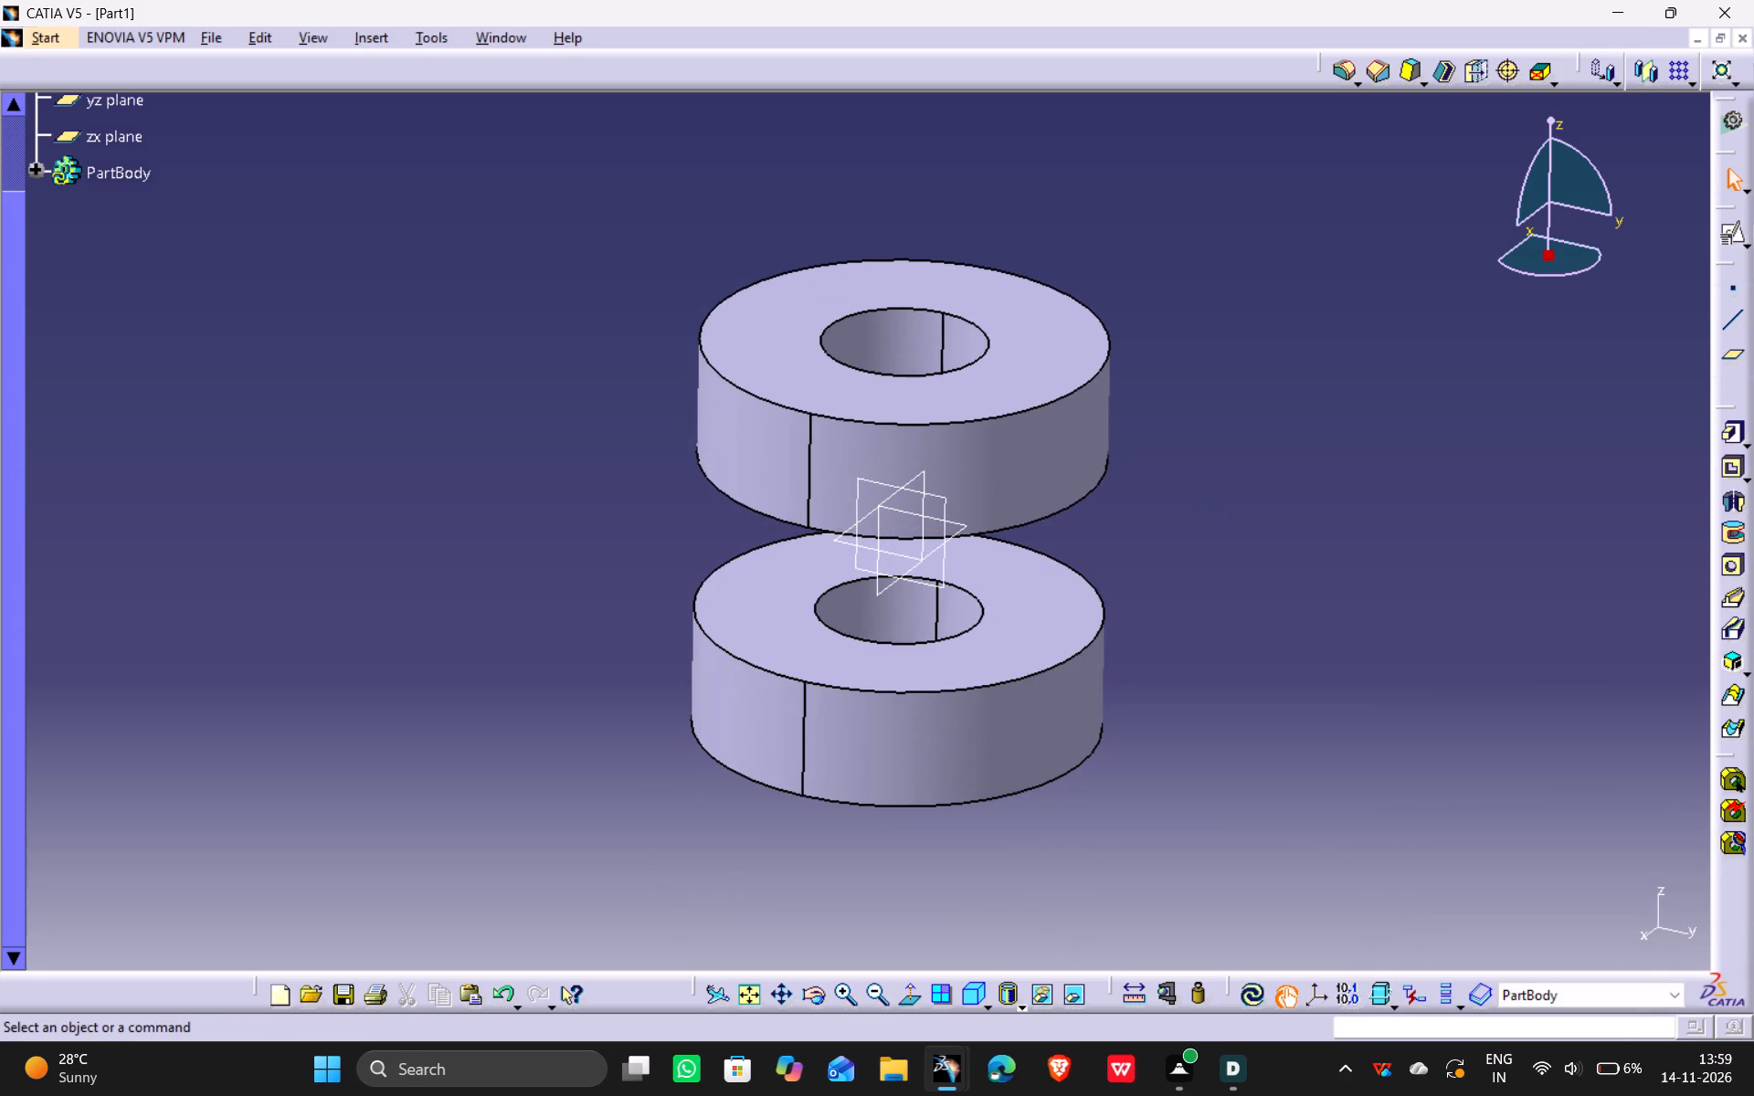
Dismiss the low-battery notification and dialog.
left_click(1712, 929)
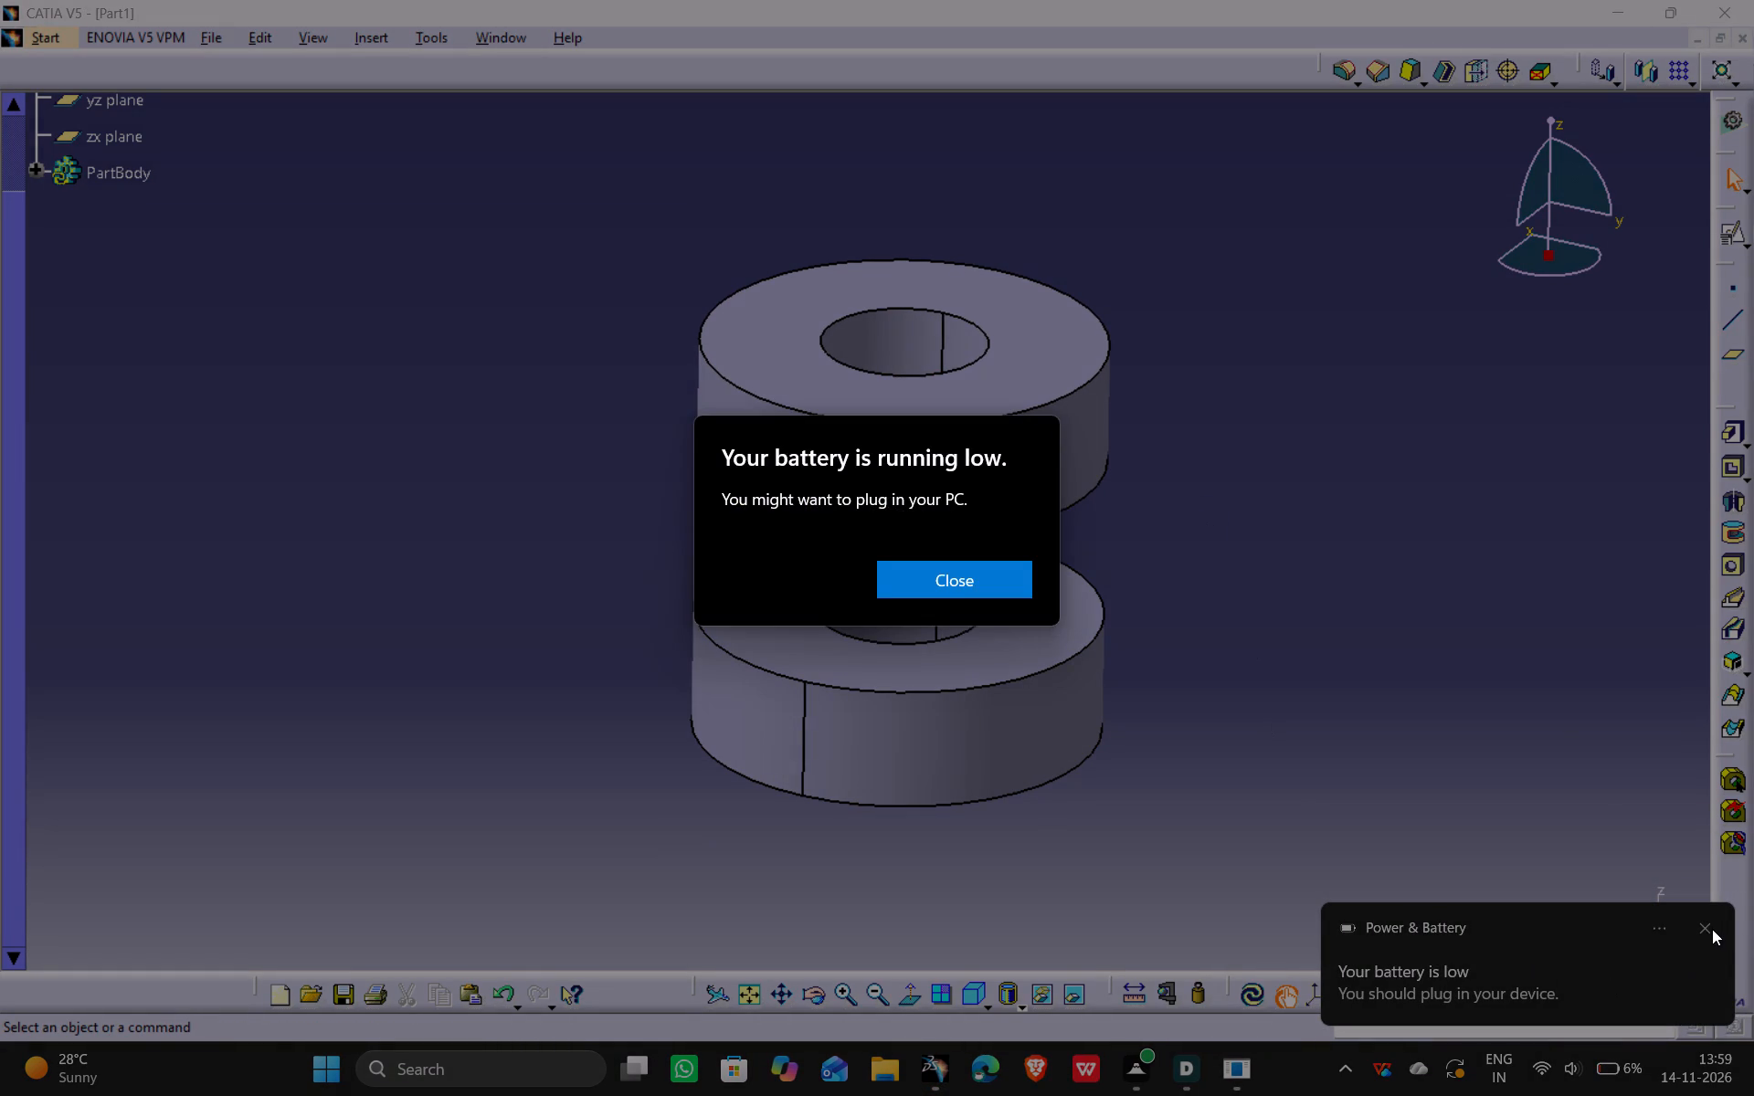
left_click(1536, 734)
left_click(1002, 582)
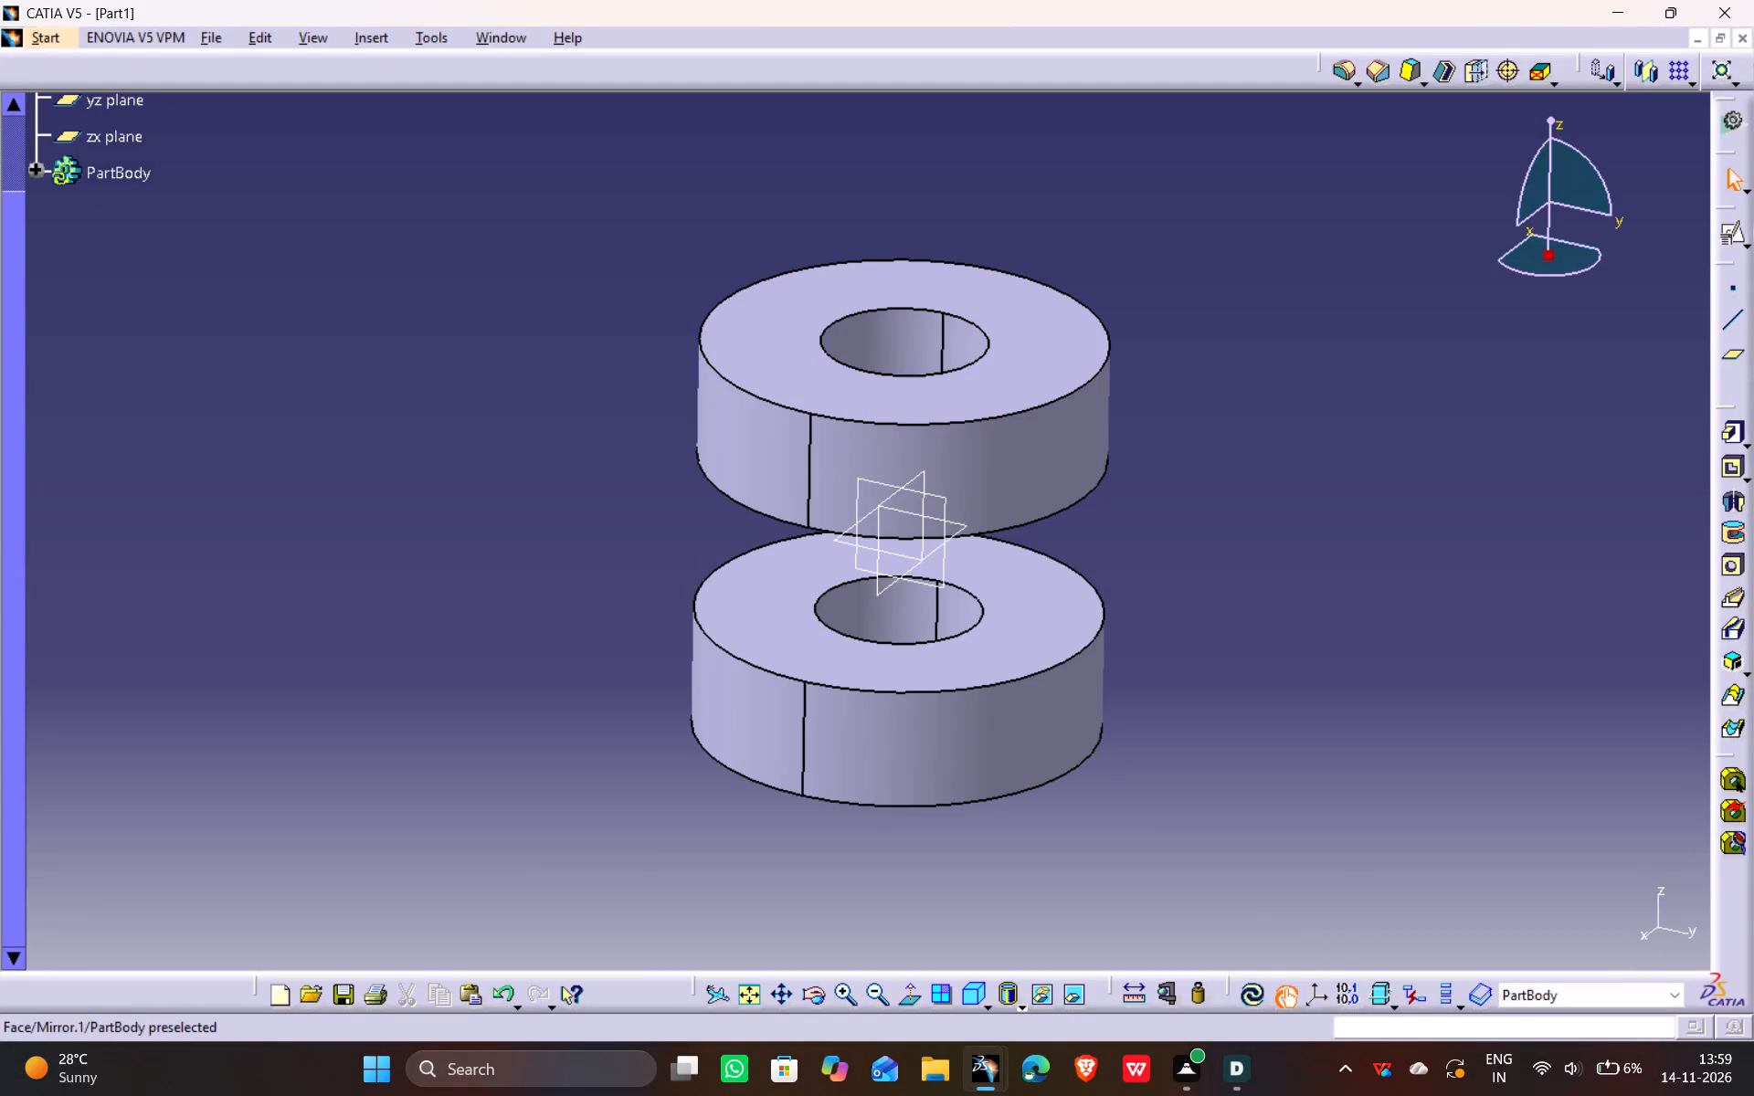
Create a positioned sketch on the xy plane with the H and V directions reversed.
left_click(1255, 479)
left_click(960, 532)
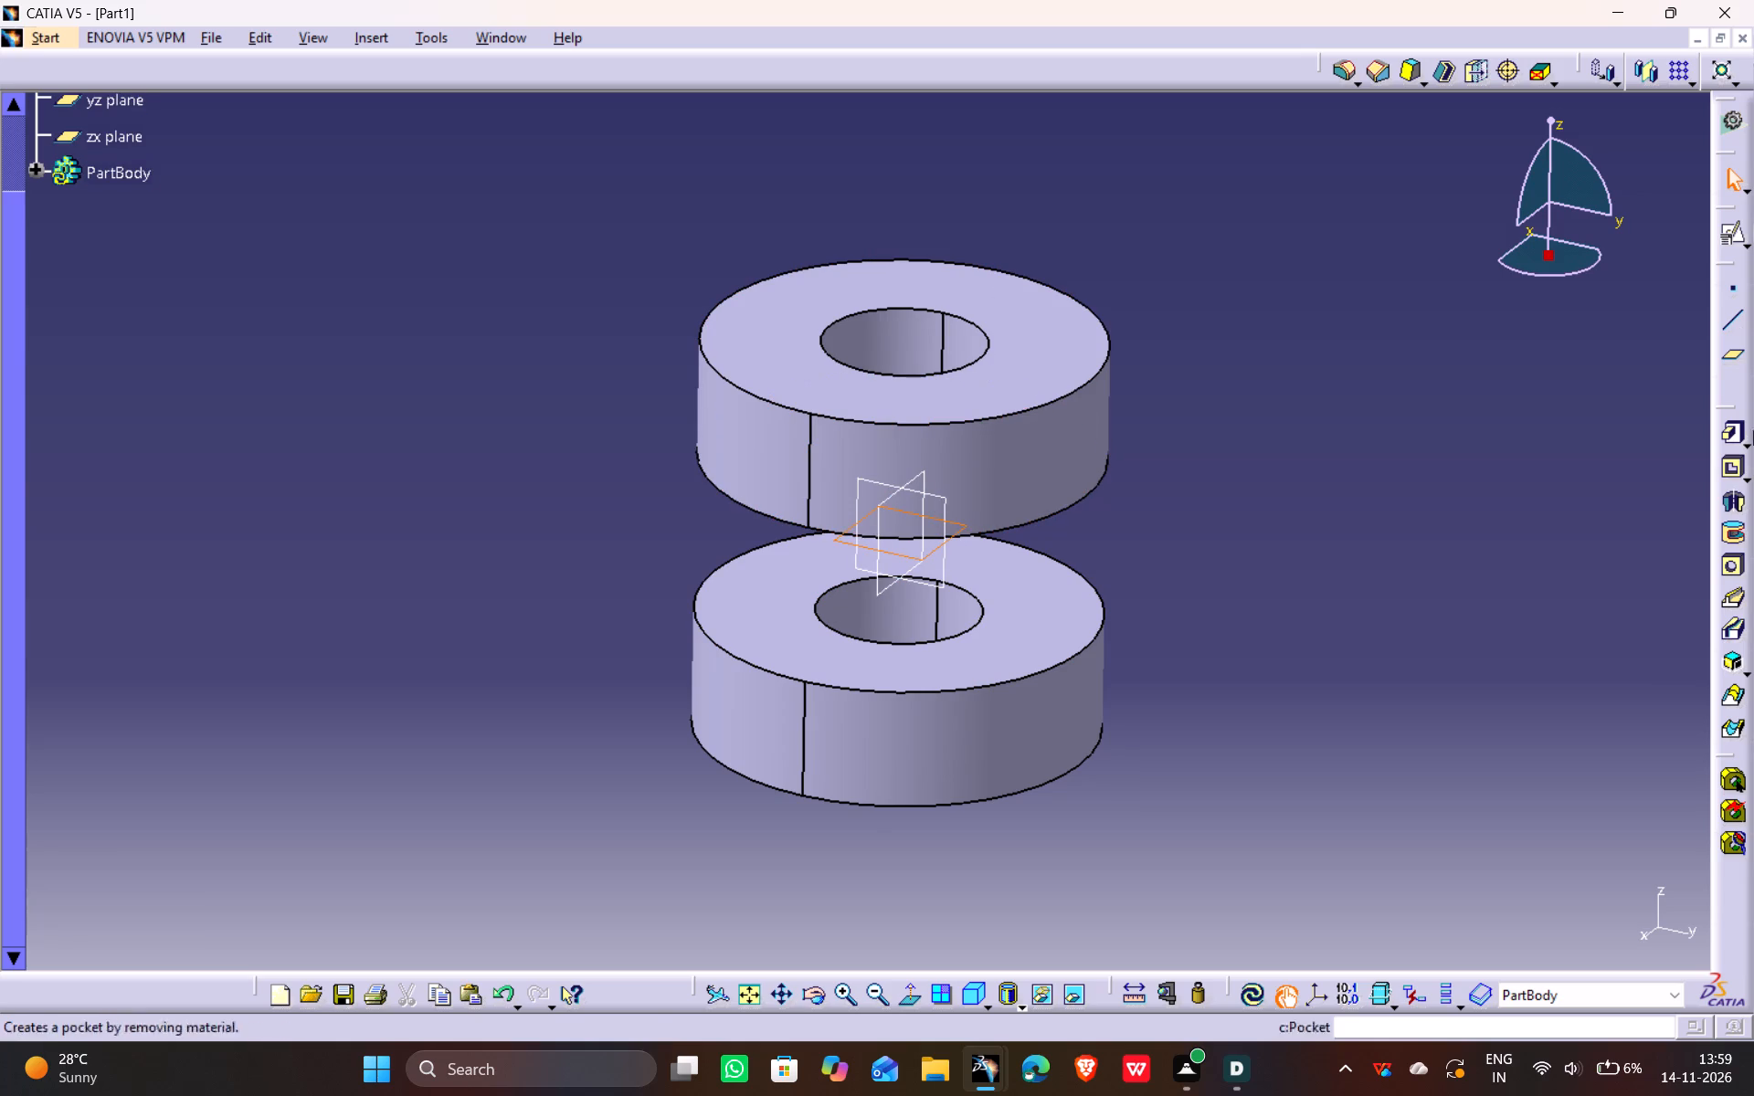
left_click(1723, 229)
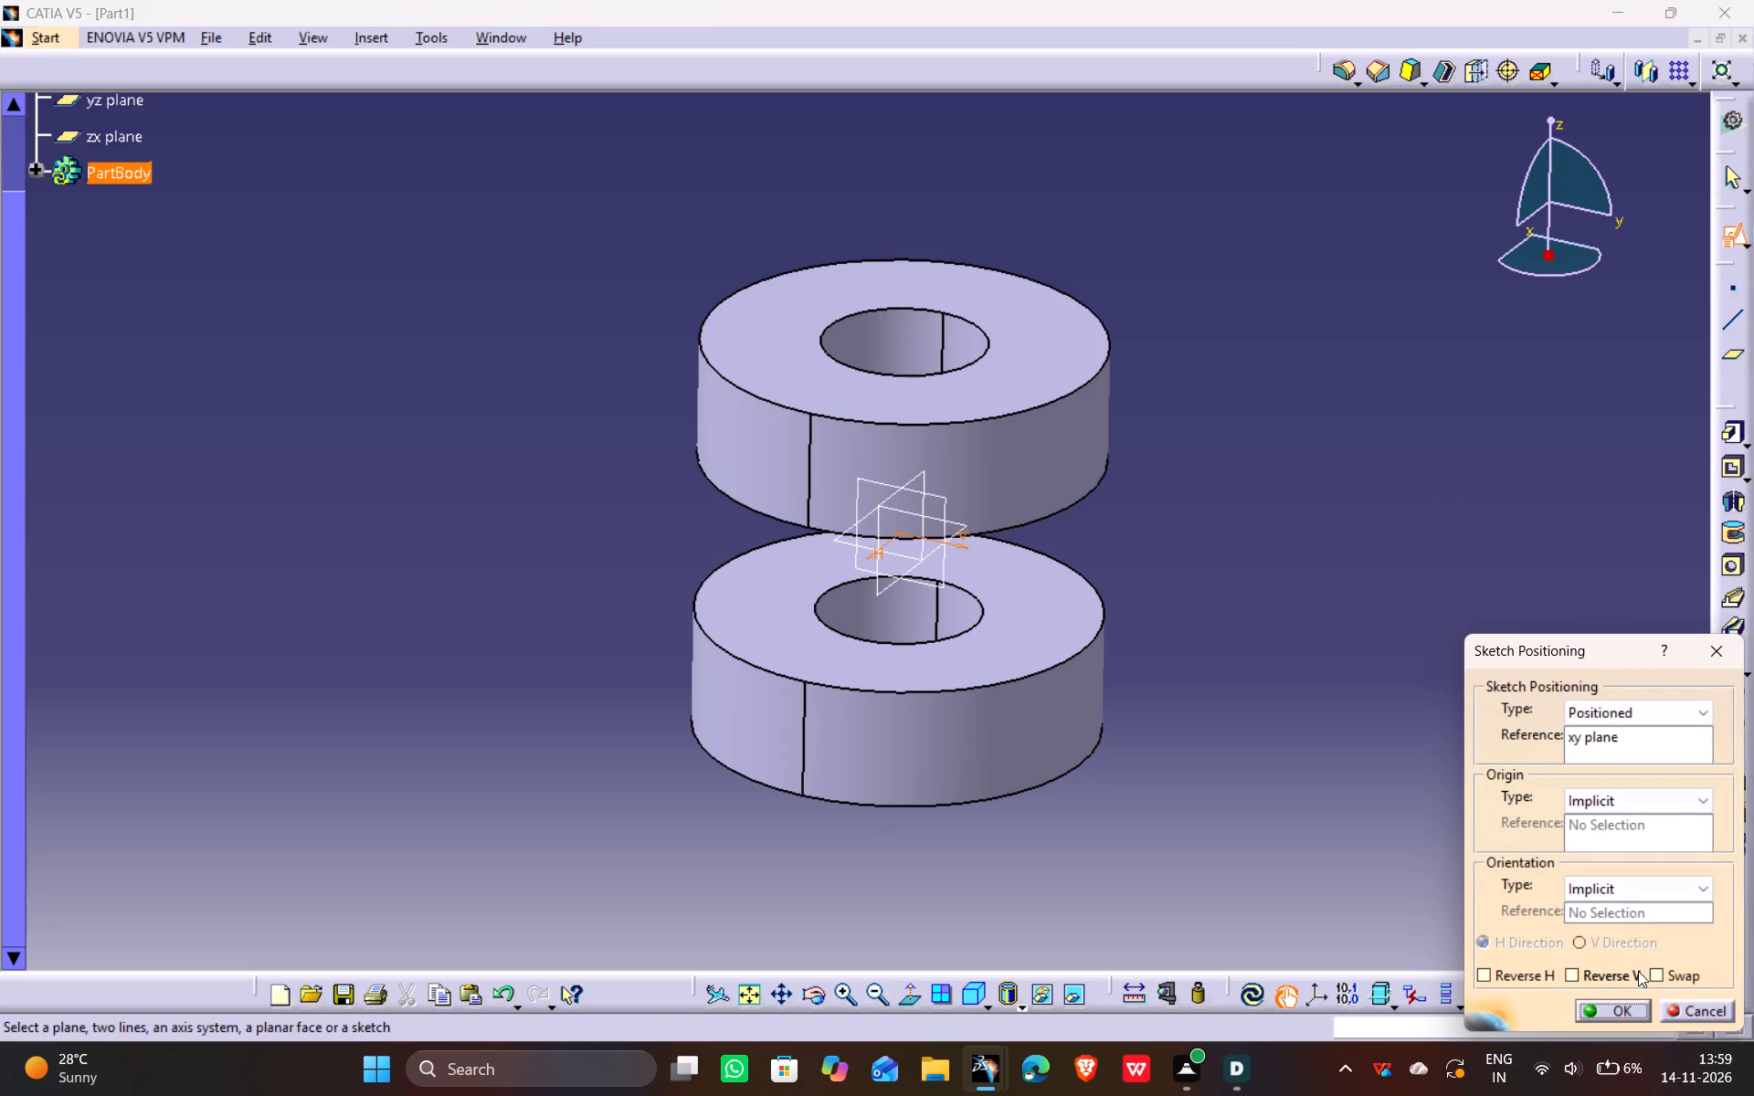
left_click(1547, 979)
left_click(1612, 977)
left_click(1616, 1008)
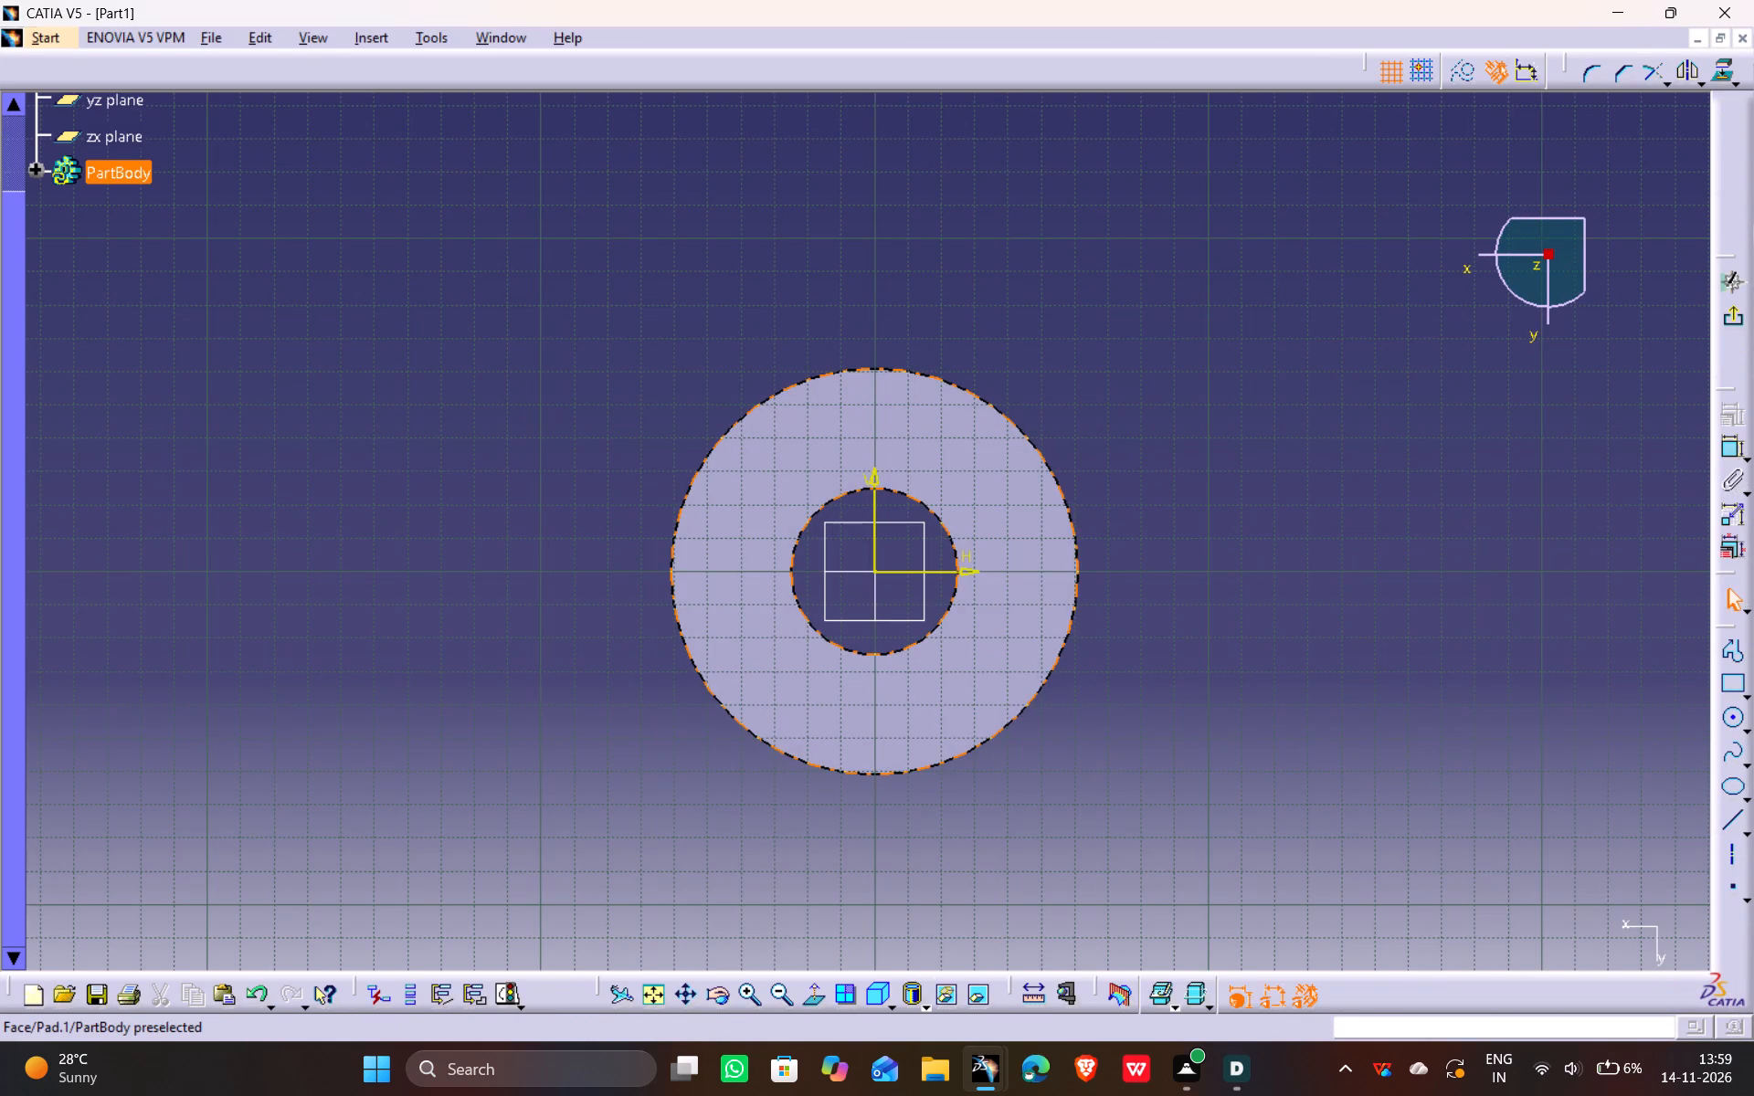
Project the ring's outer circular edge into the sketch.
middle_click_drag(1058, 576, 1174, 564)
left_click(1719, 69)
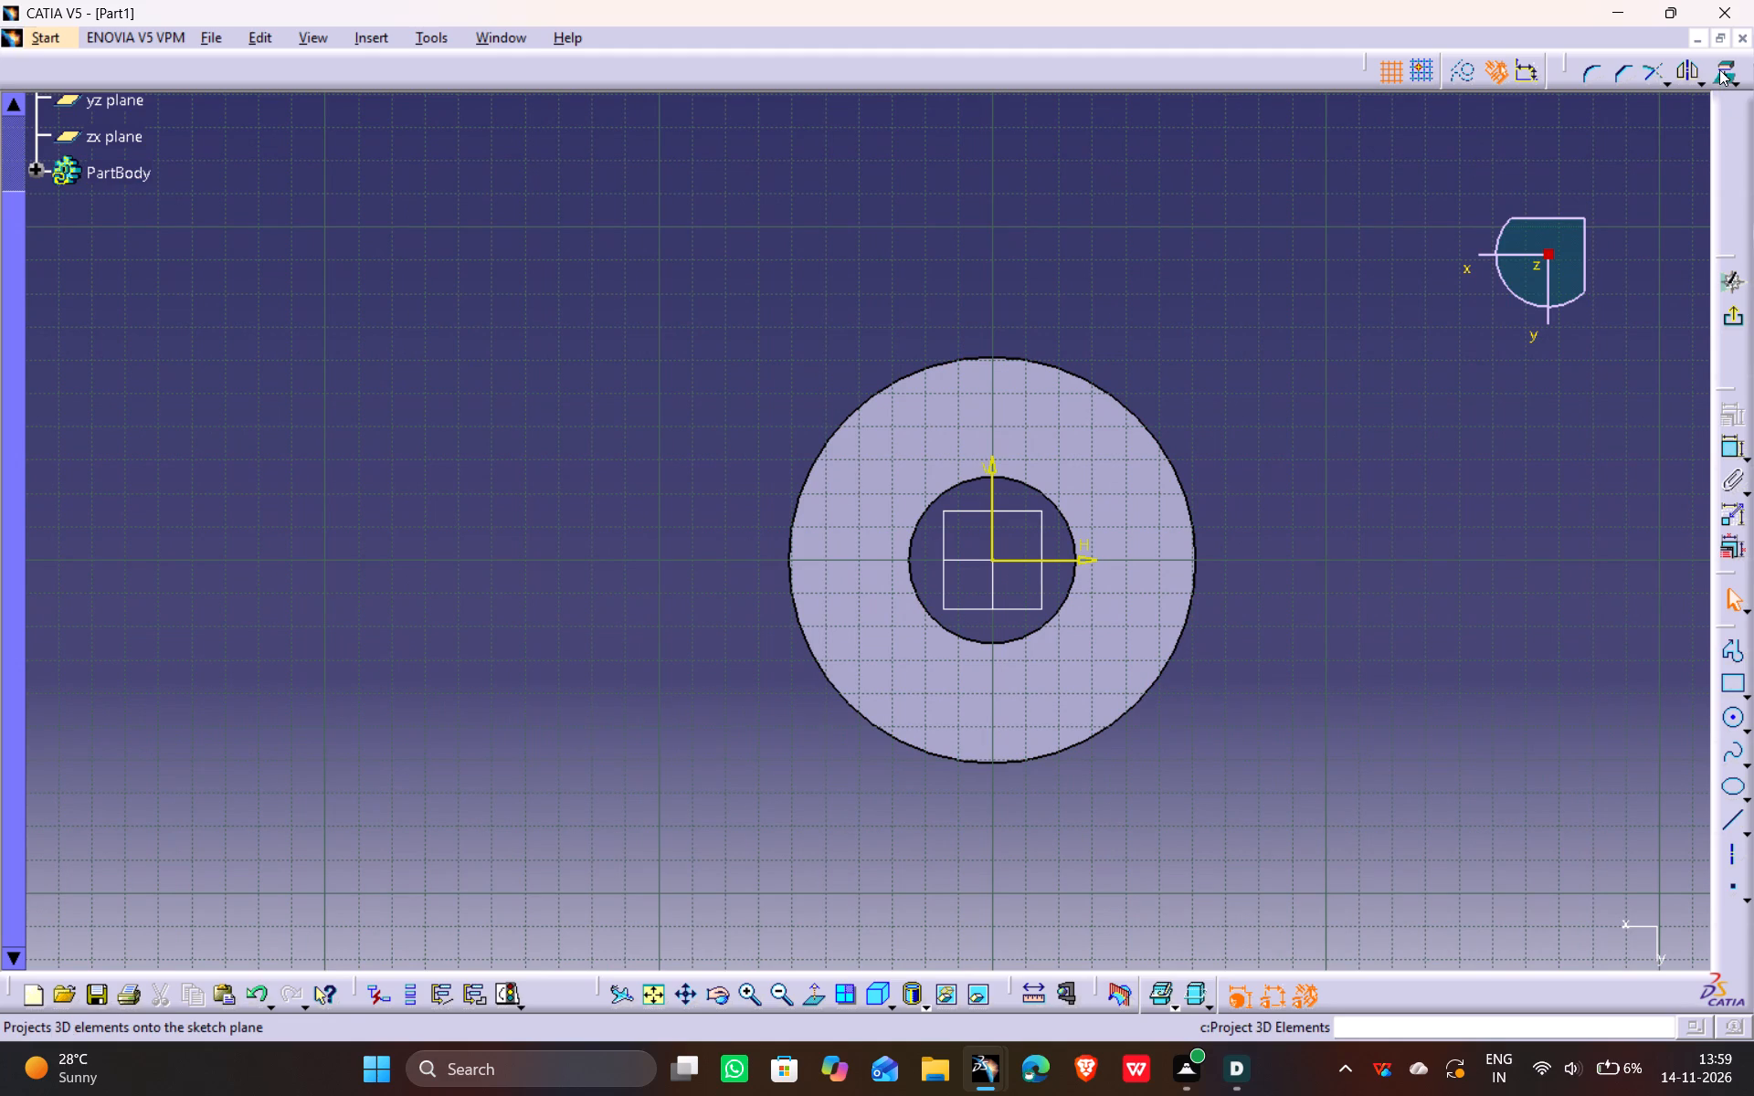
left_click(786, 556)
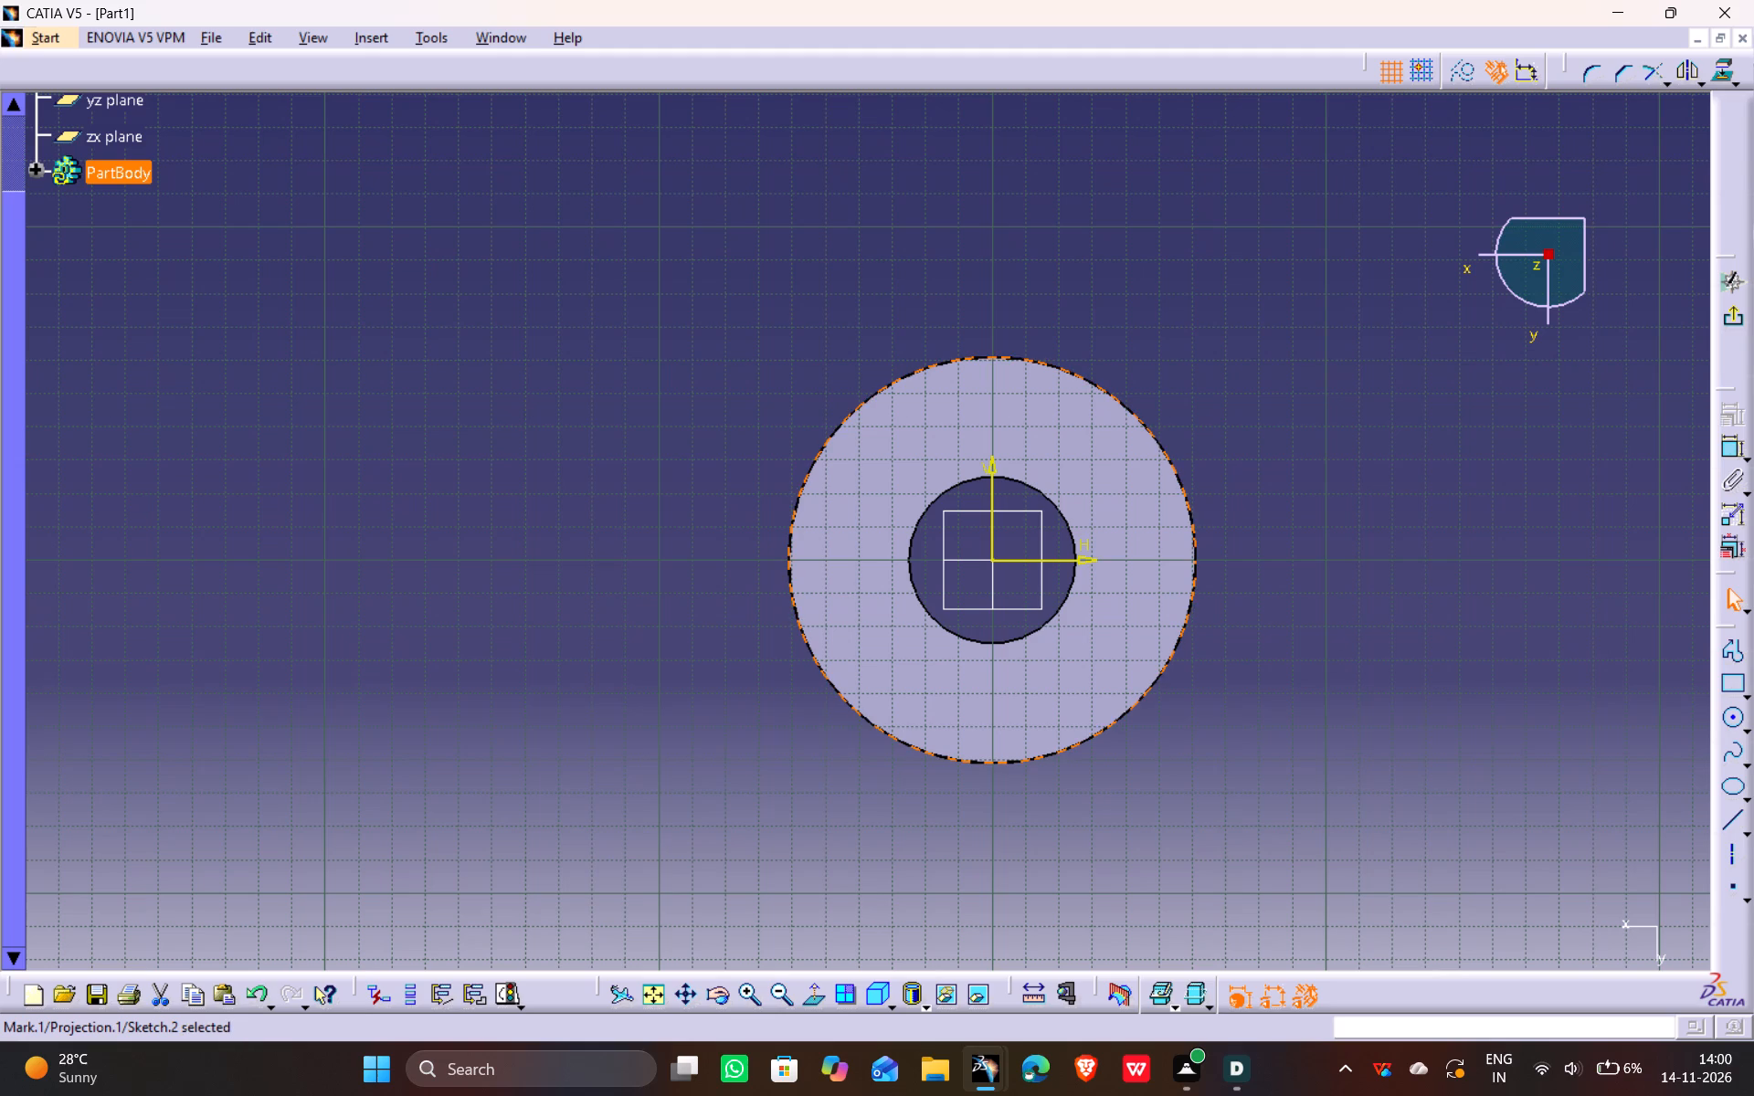
left_click(1383, 487)
Sketch an open three-sided profile starting on the projected circle: about 71 mm toward negative H, about 101 mm down, and back to the circle.
middle_click_drag(1263, 677, 1329, 630)
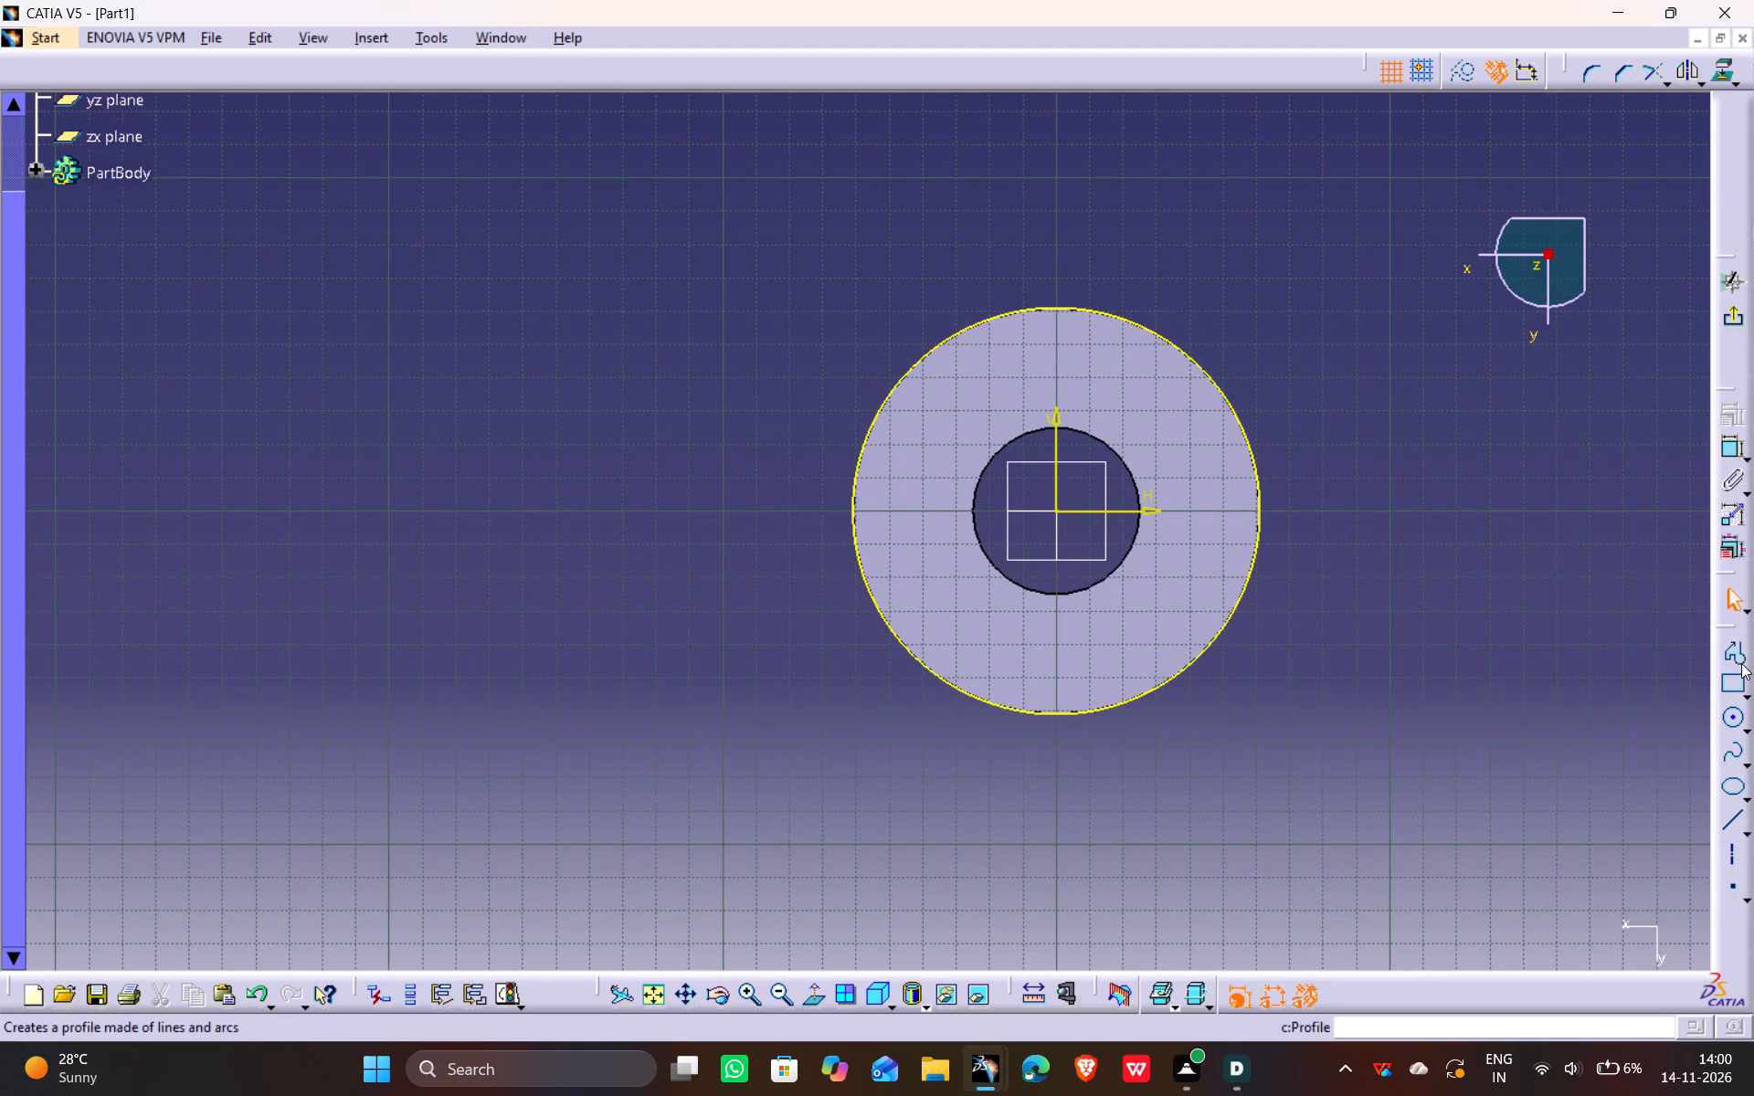
left_click(1730, 657)
left_click(907, 373)
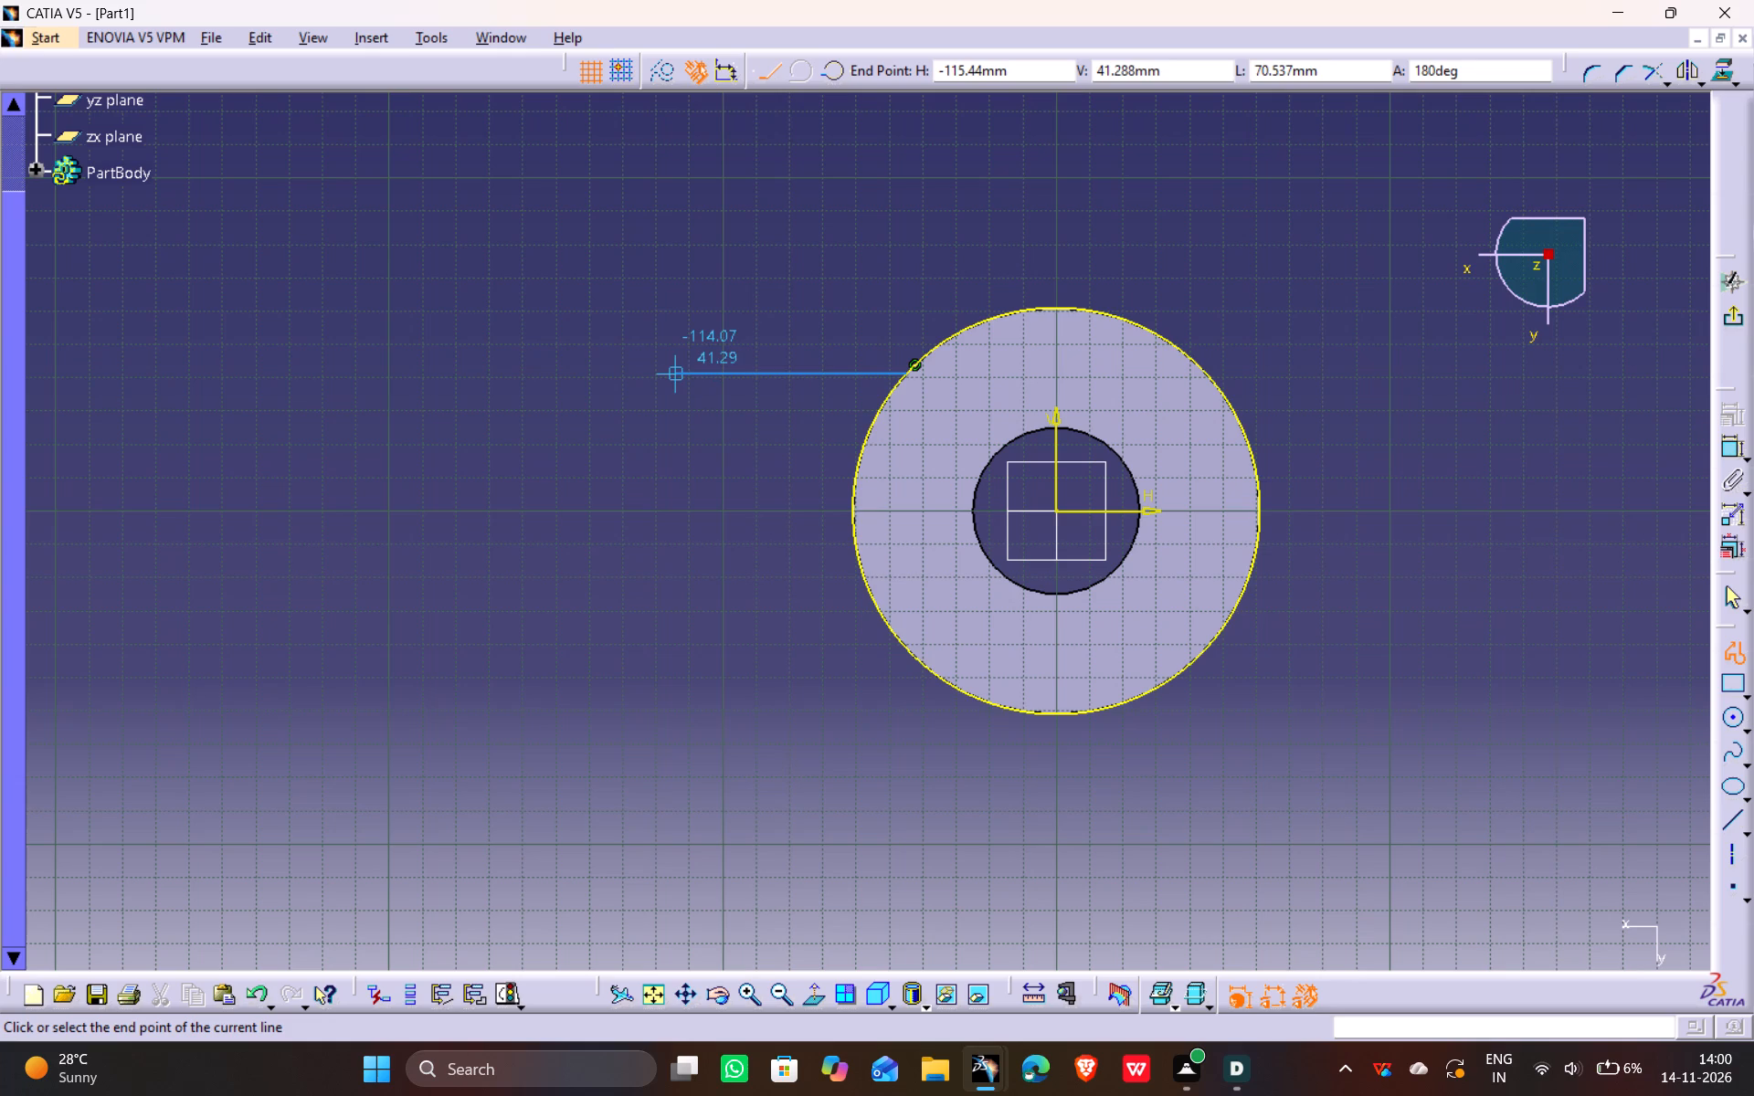
left_click(671, 369)
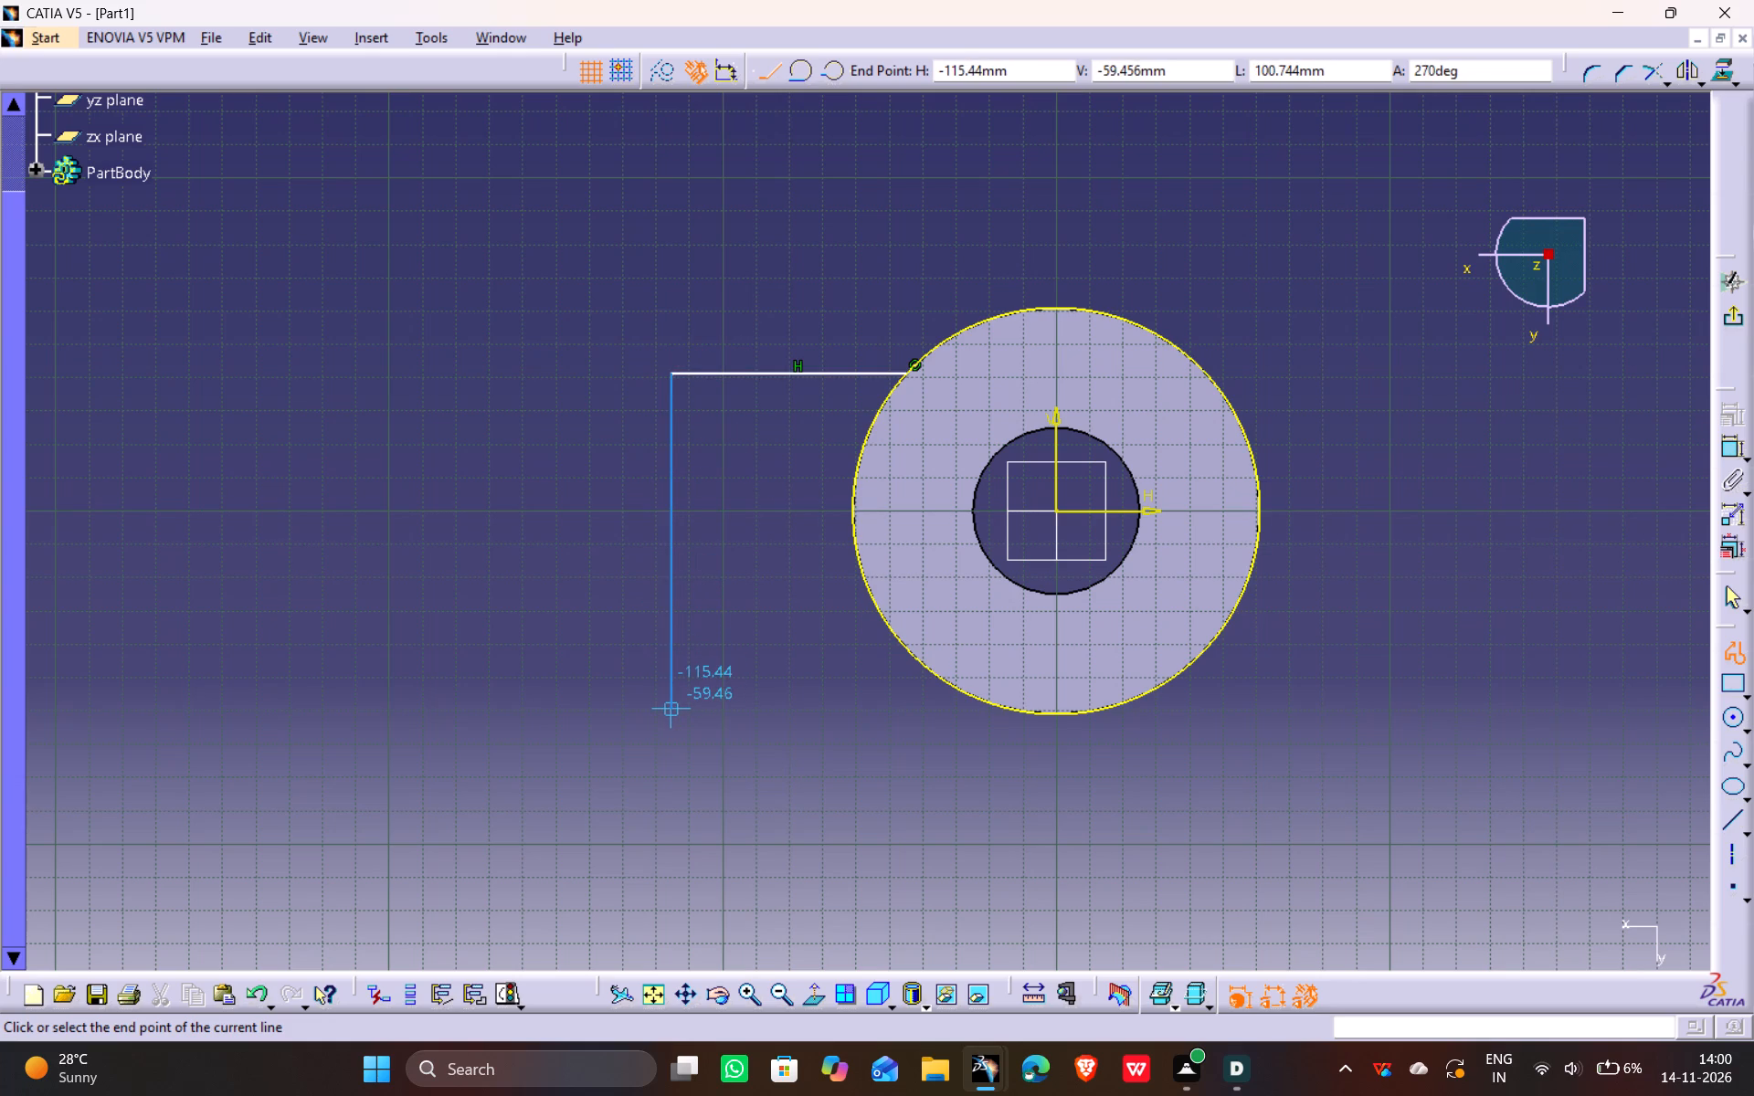
left_click(673, 710)
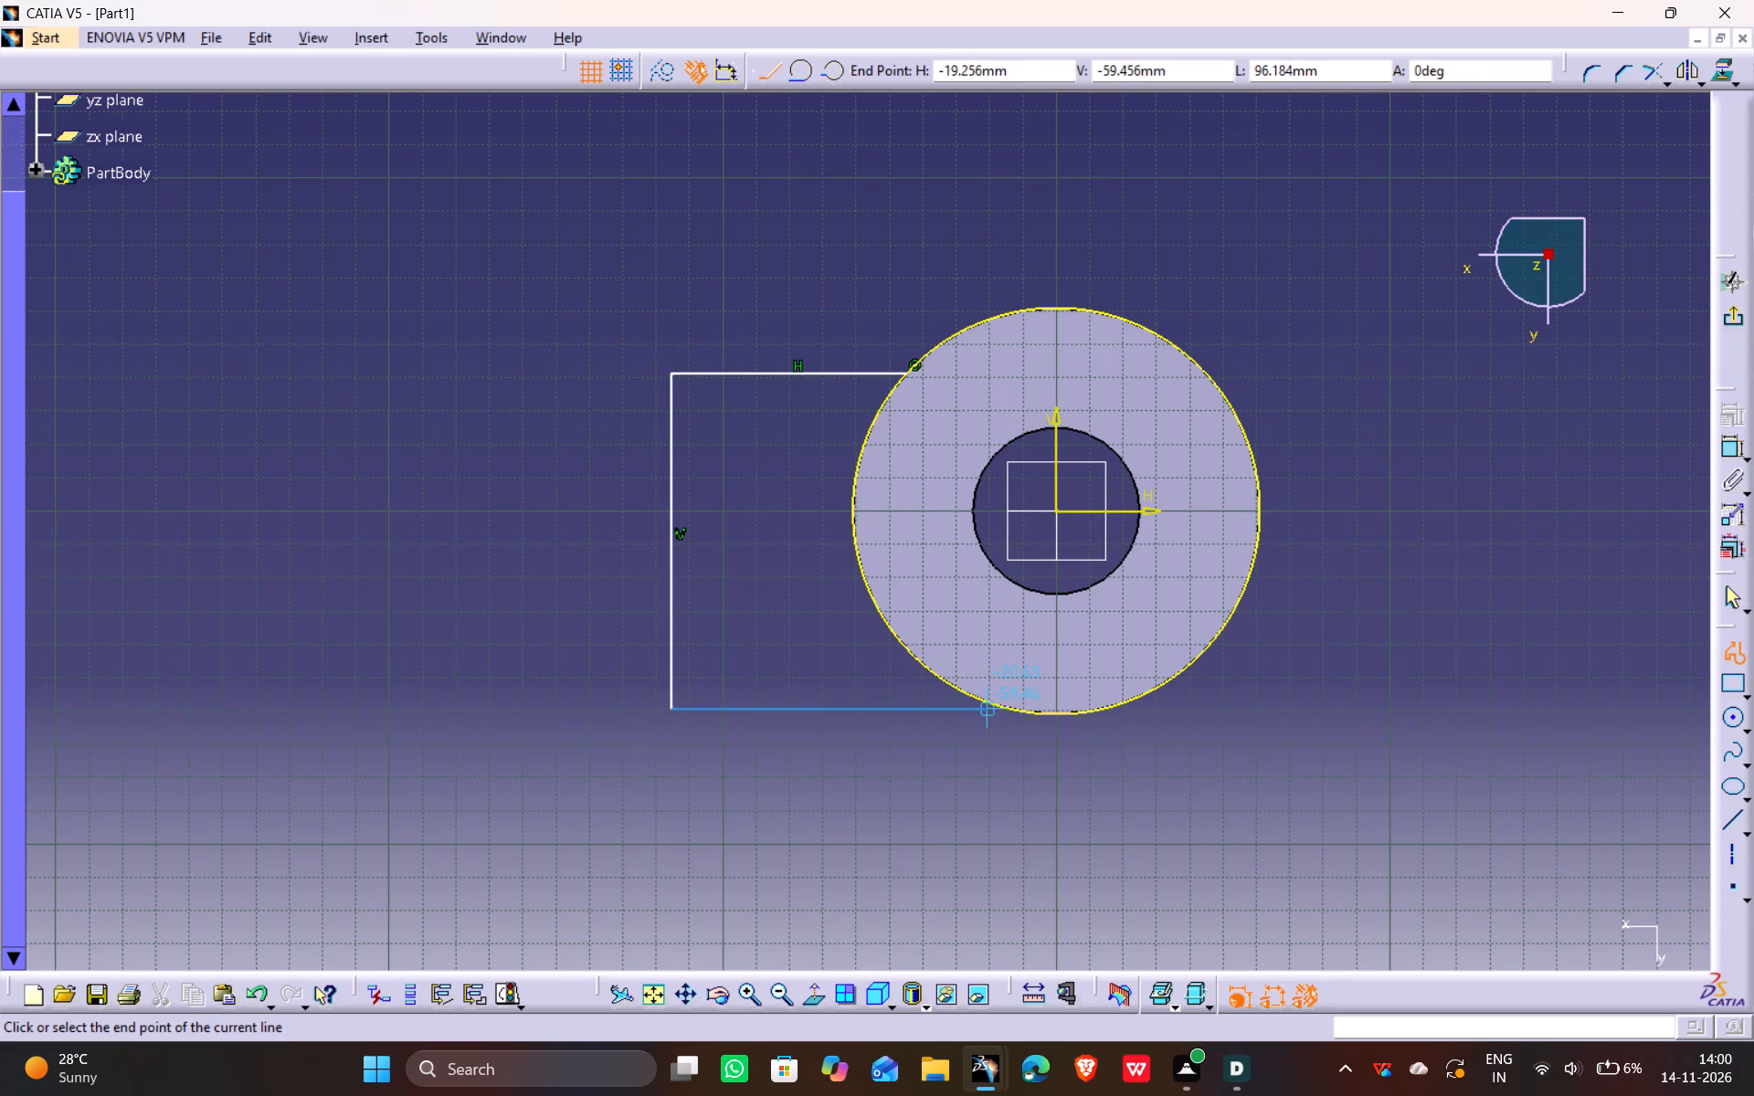
left_click(1010, 708)
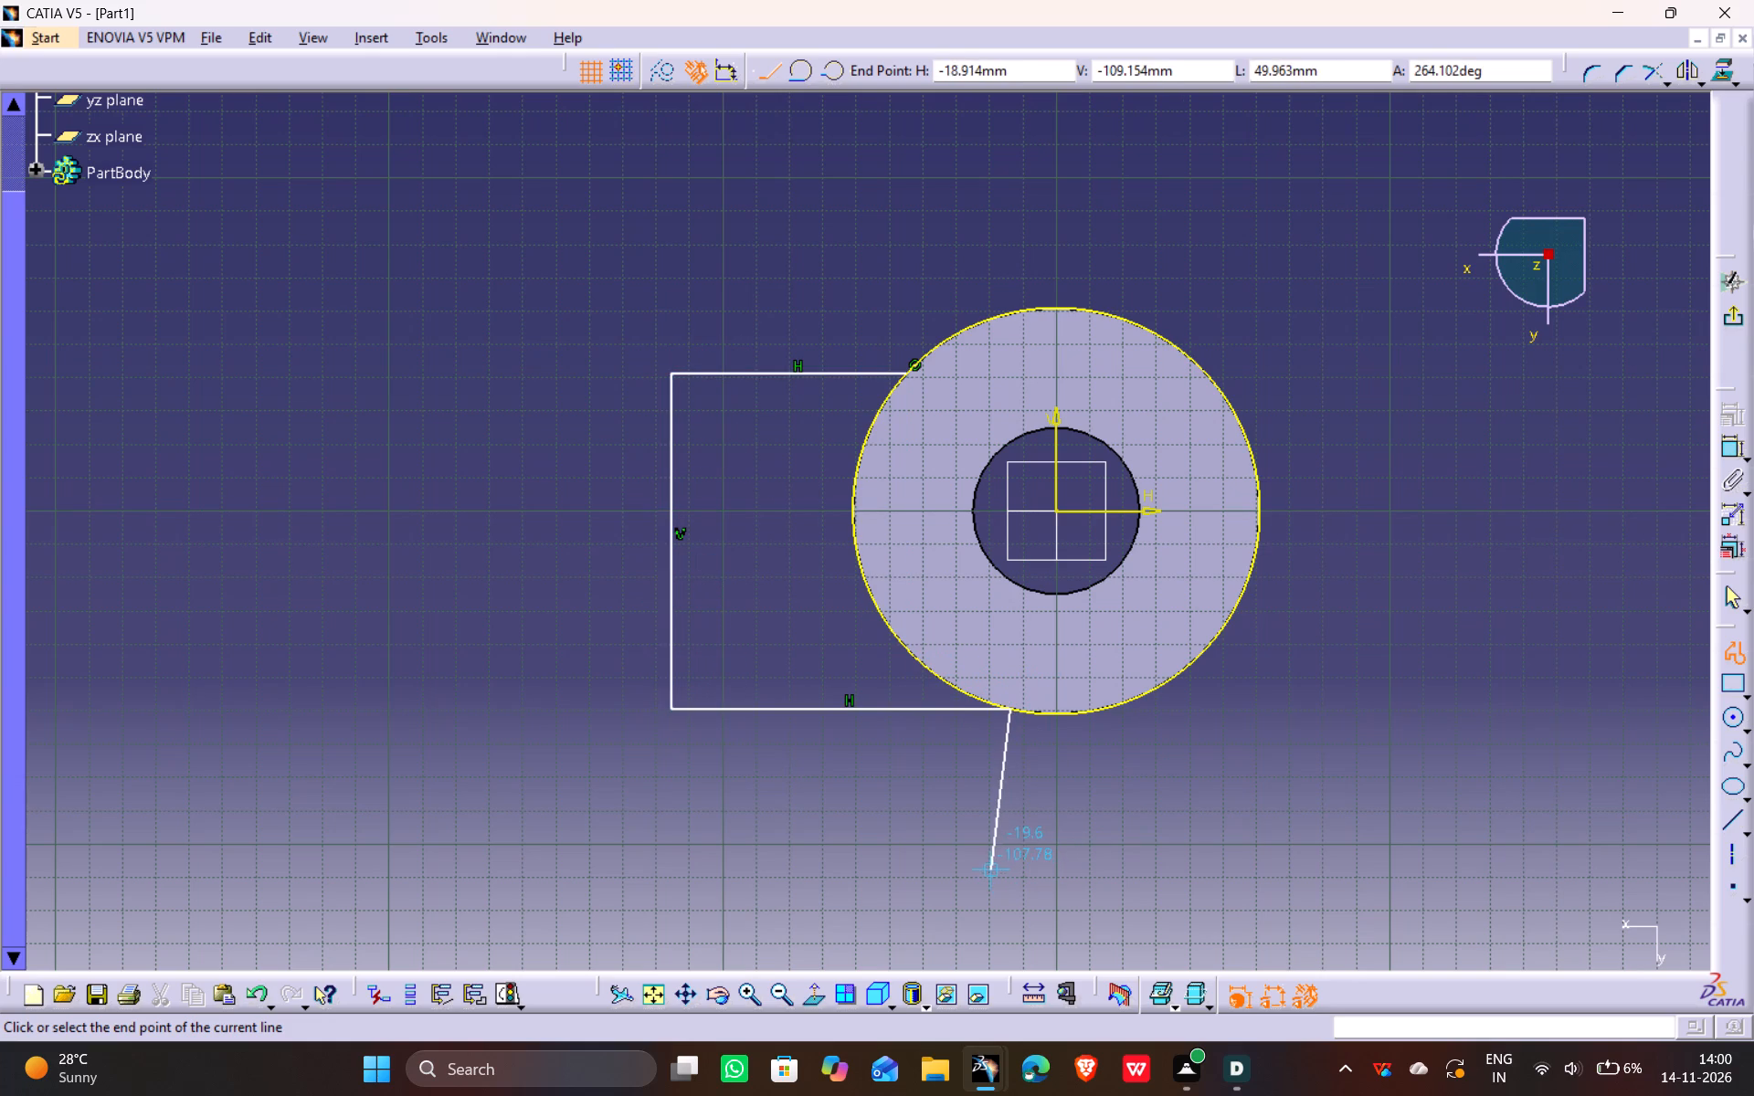
key("Escape")
key("Escape")
left_click(834, 826)
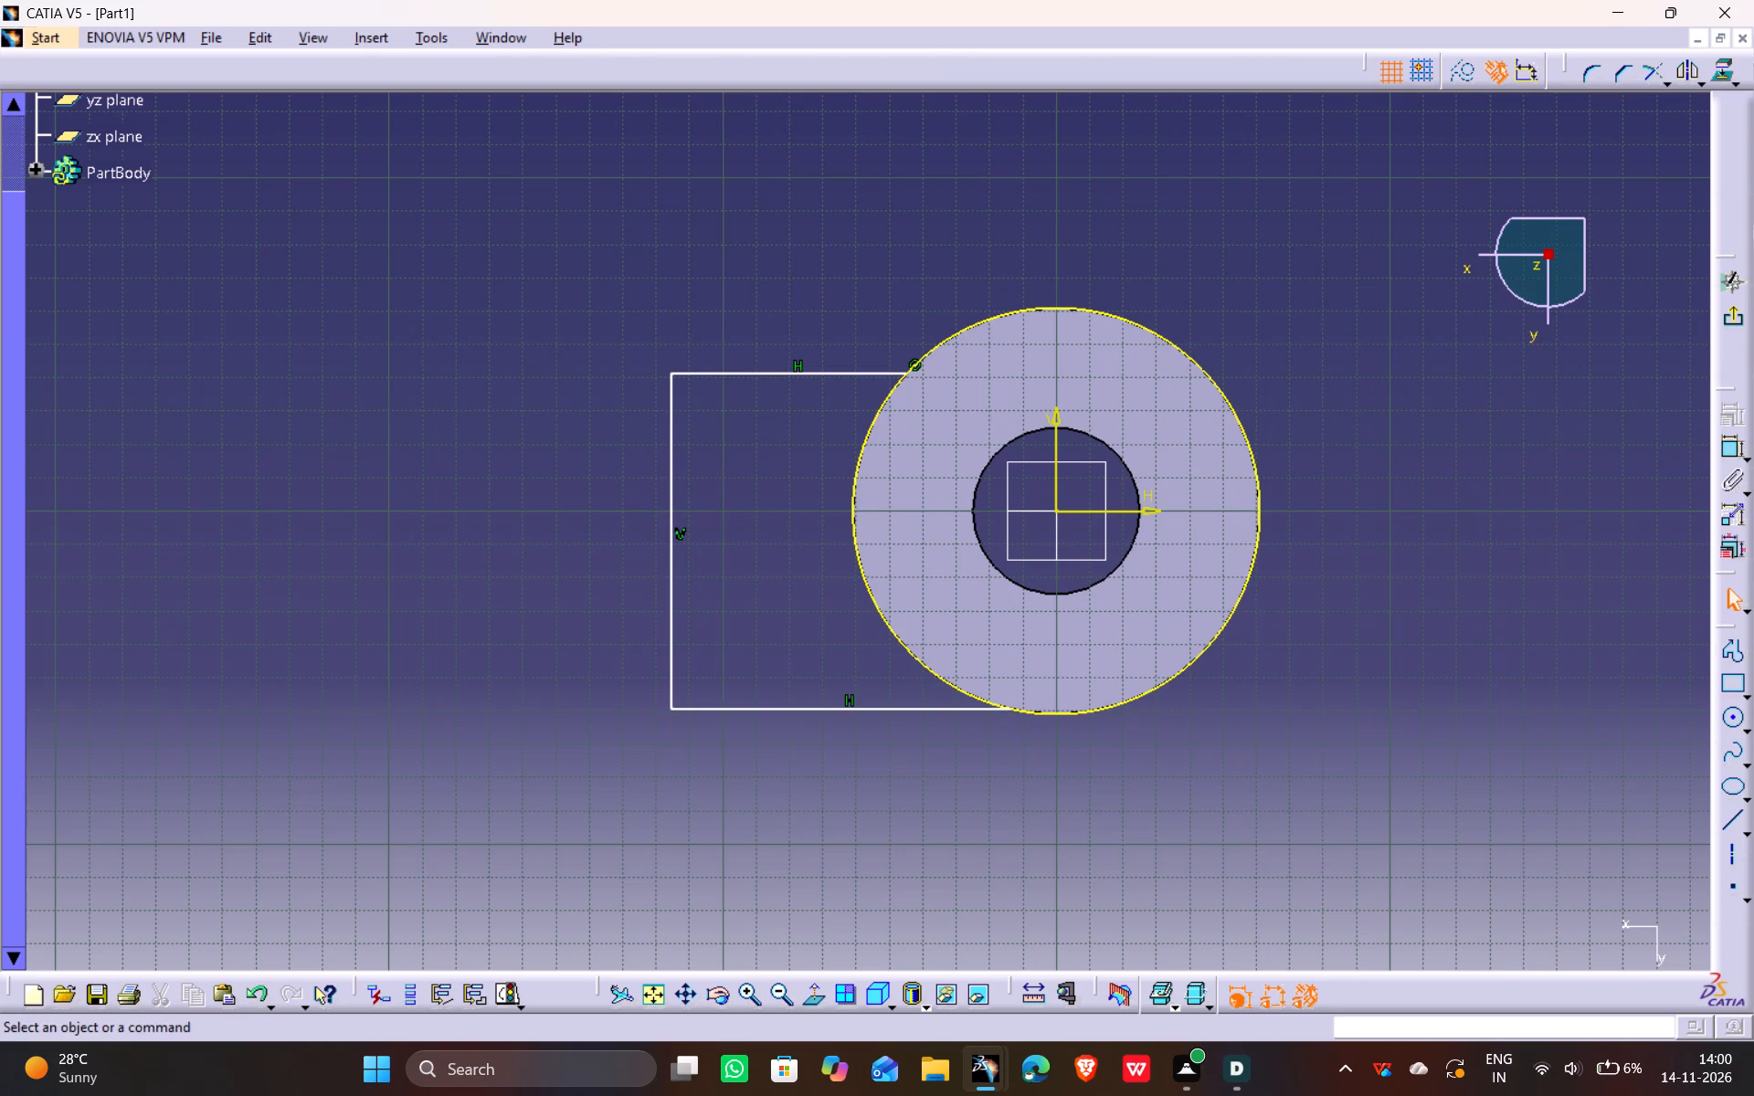
Constrain the profile's two horizontal lines with symmetry about the H axis.
left_click(761, 367)
left_click(772, 368)
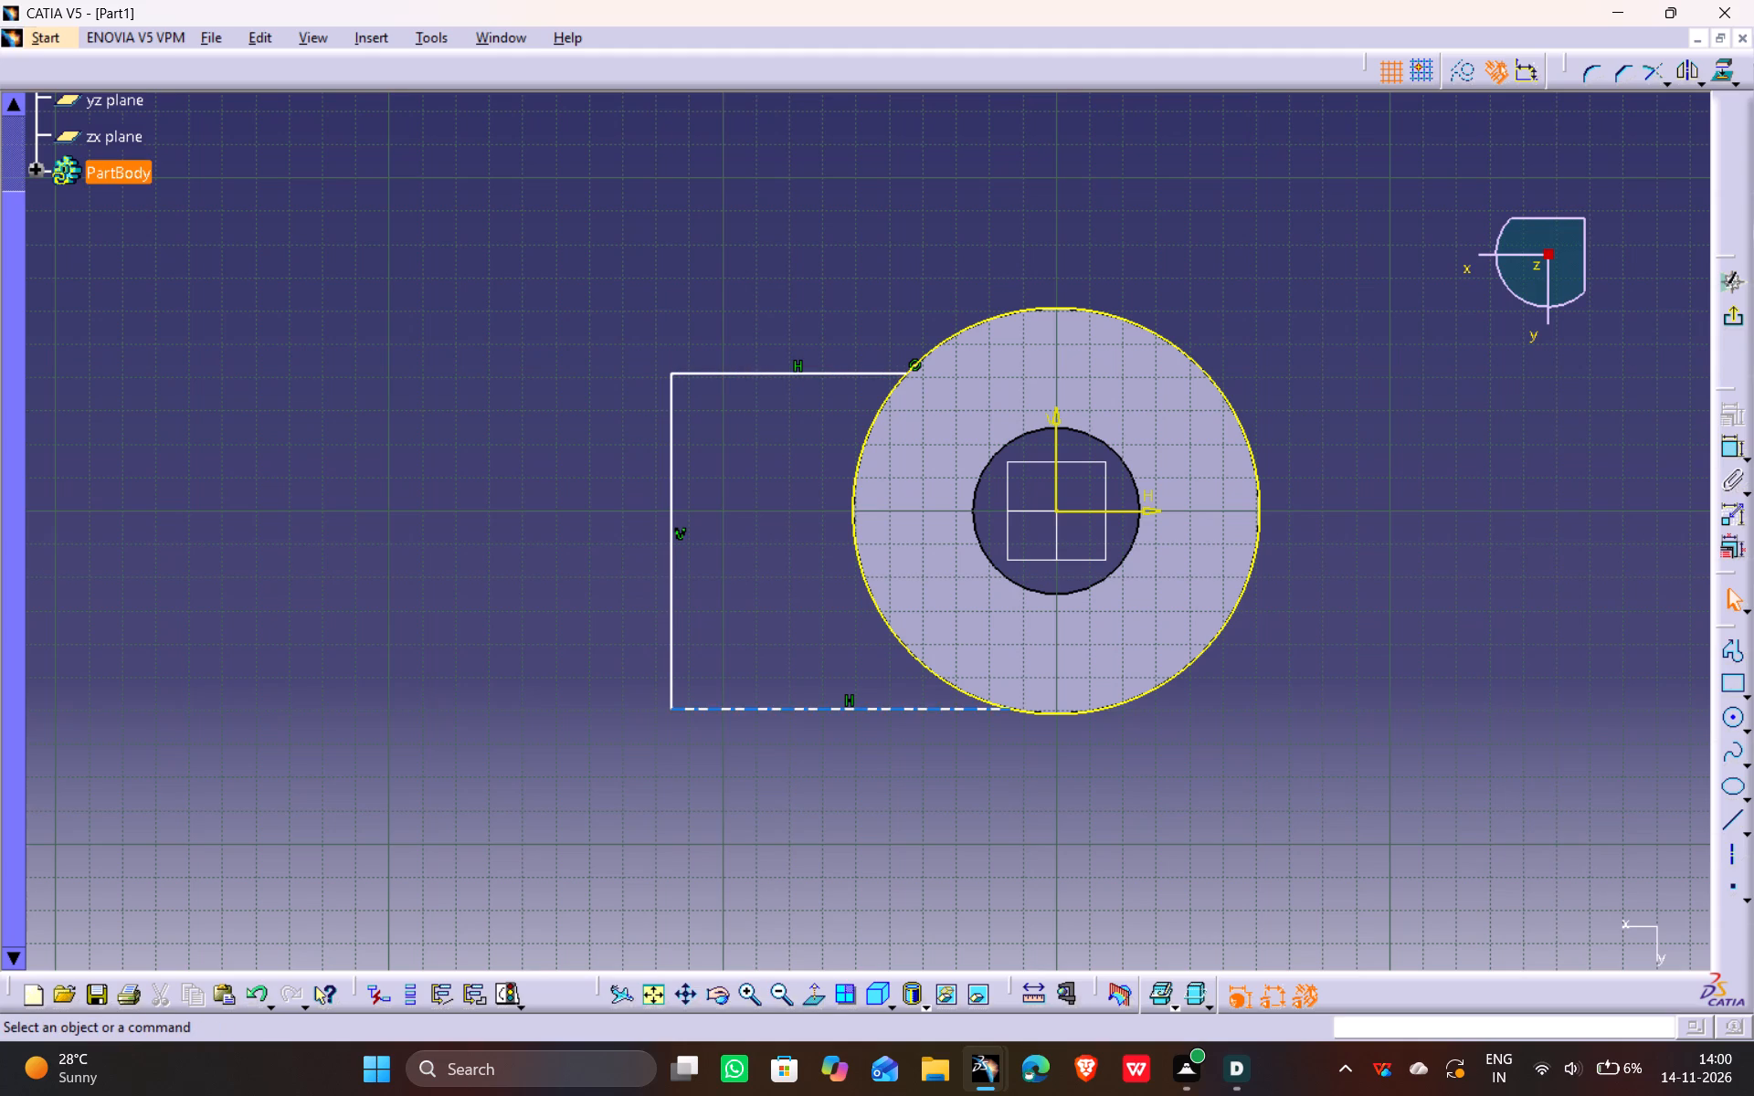
left_click(798, 708, "ctrl")
left_click(774, 366, "ctrl")
left_click(772, 374, "ctrl")
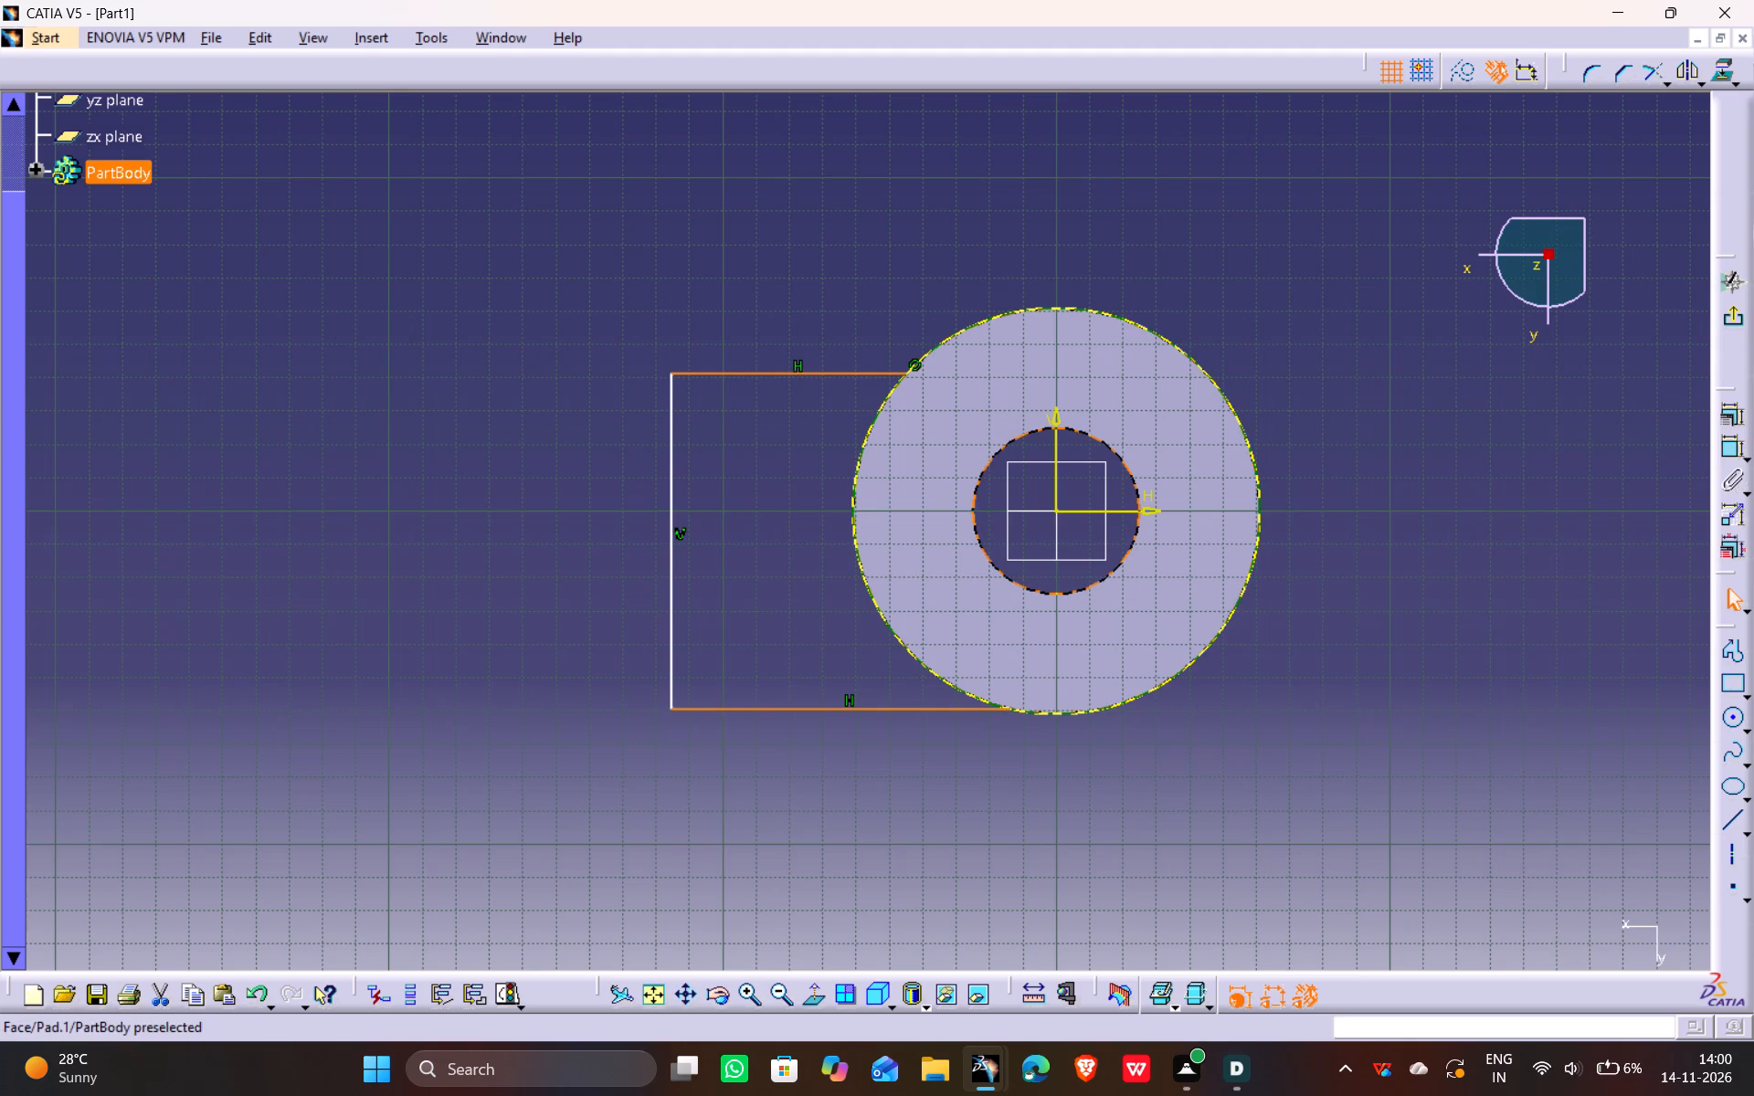
left_click(1126, 514, "ctrl")
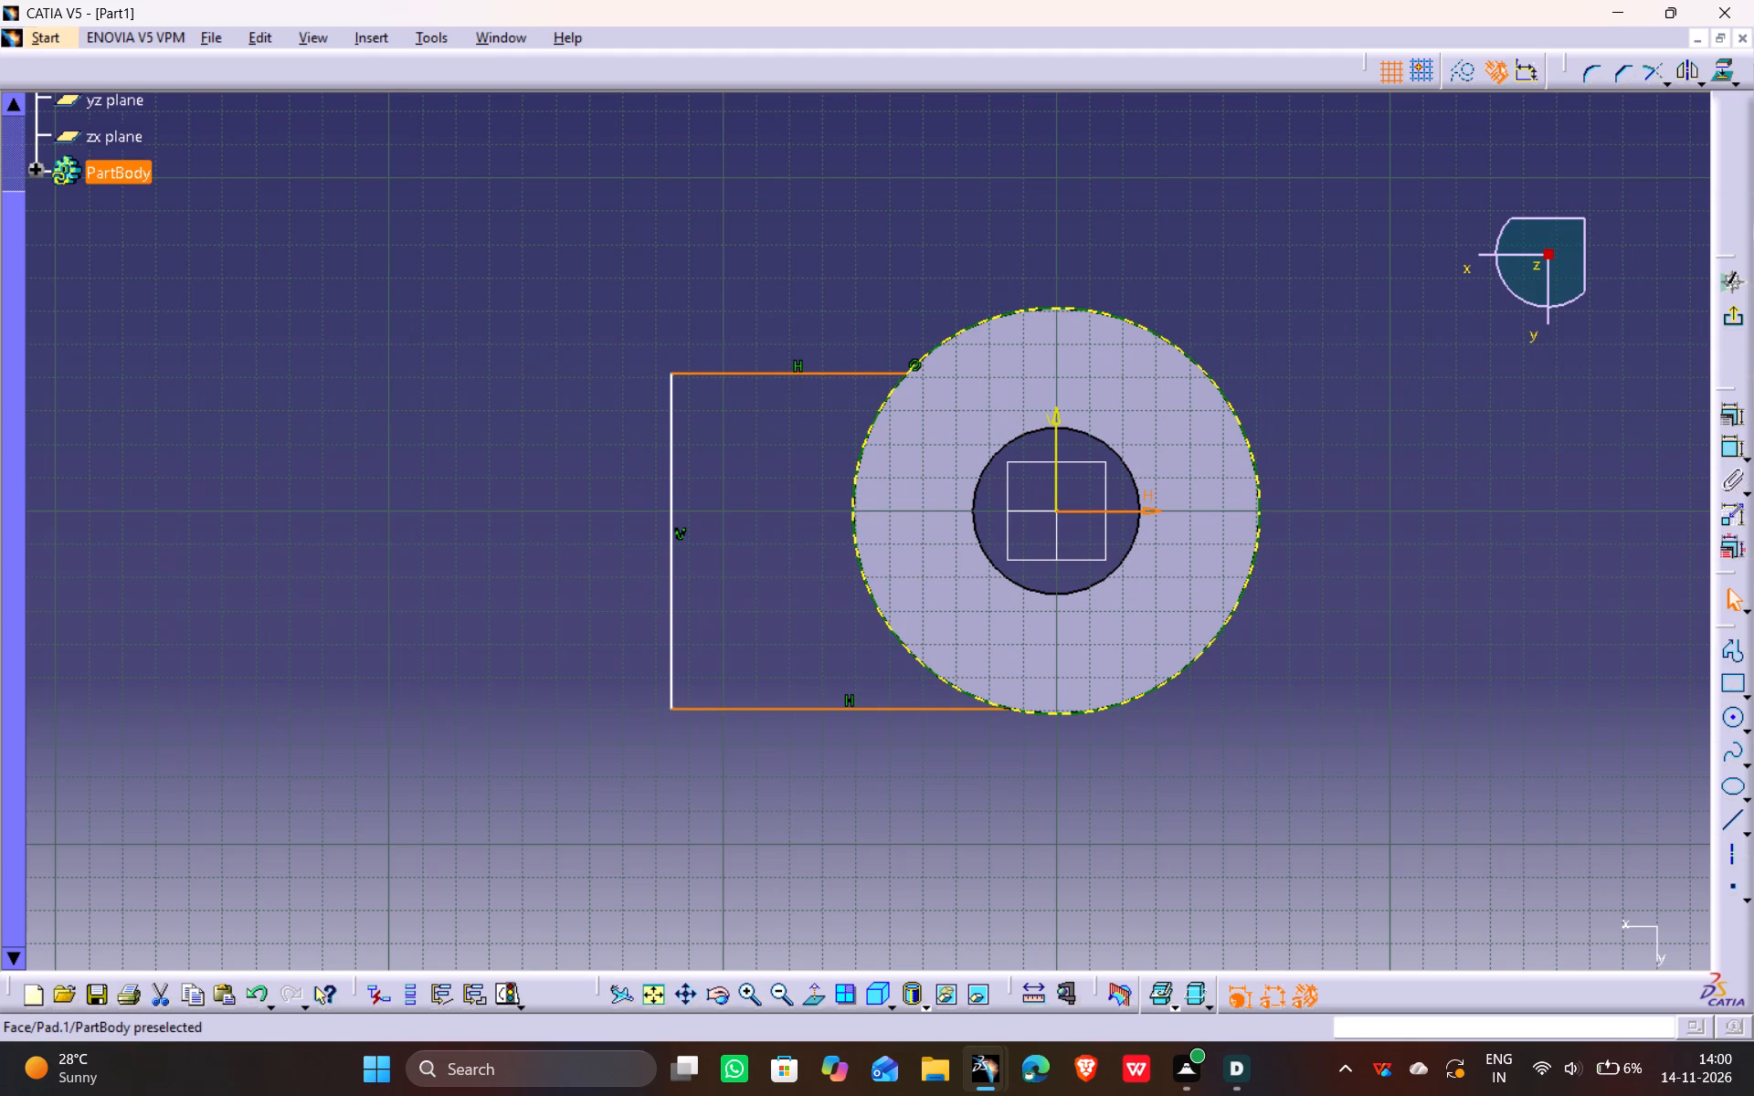
left_click(1738, 411)
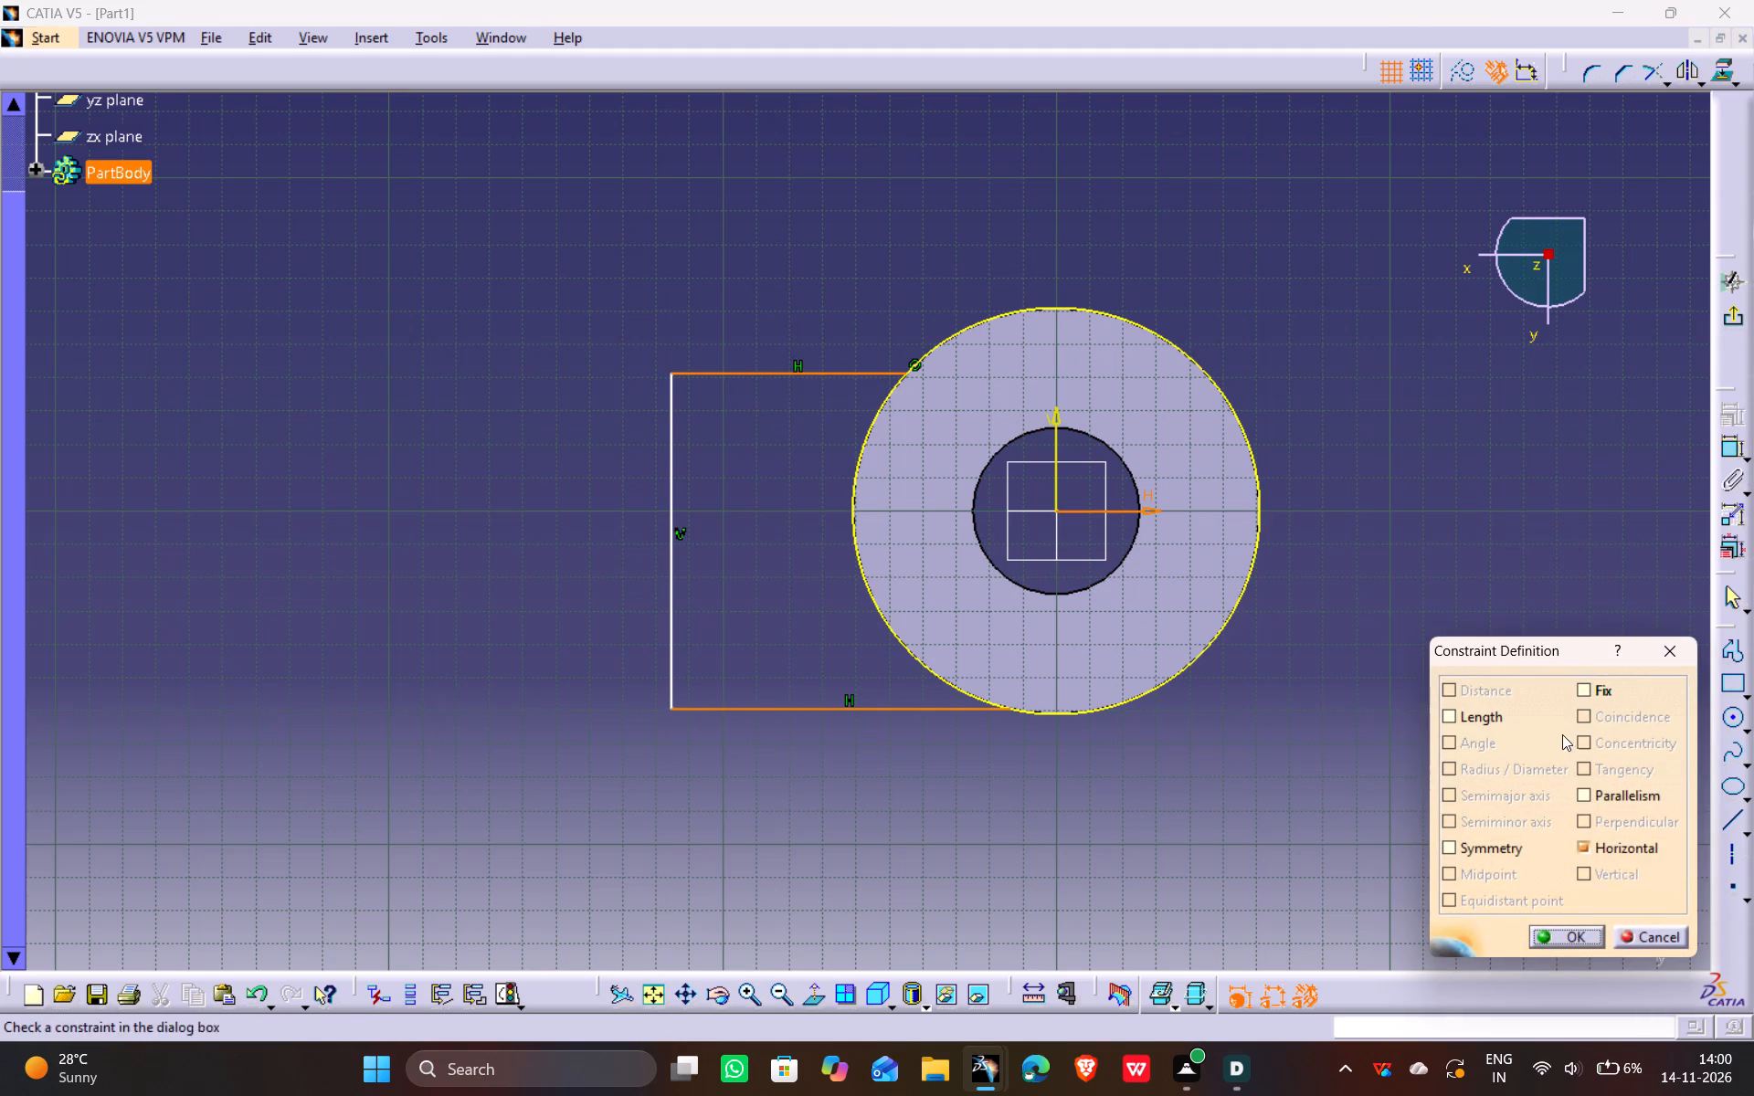
left_click(1510, 839)
left_click(1546, 938)
left_click(884, 752)
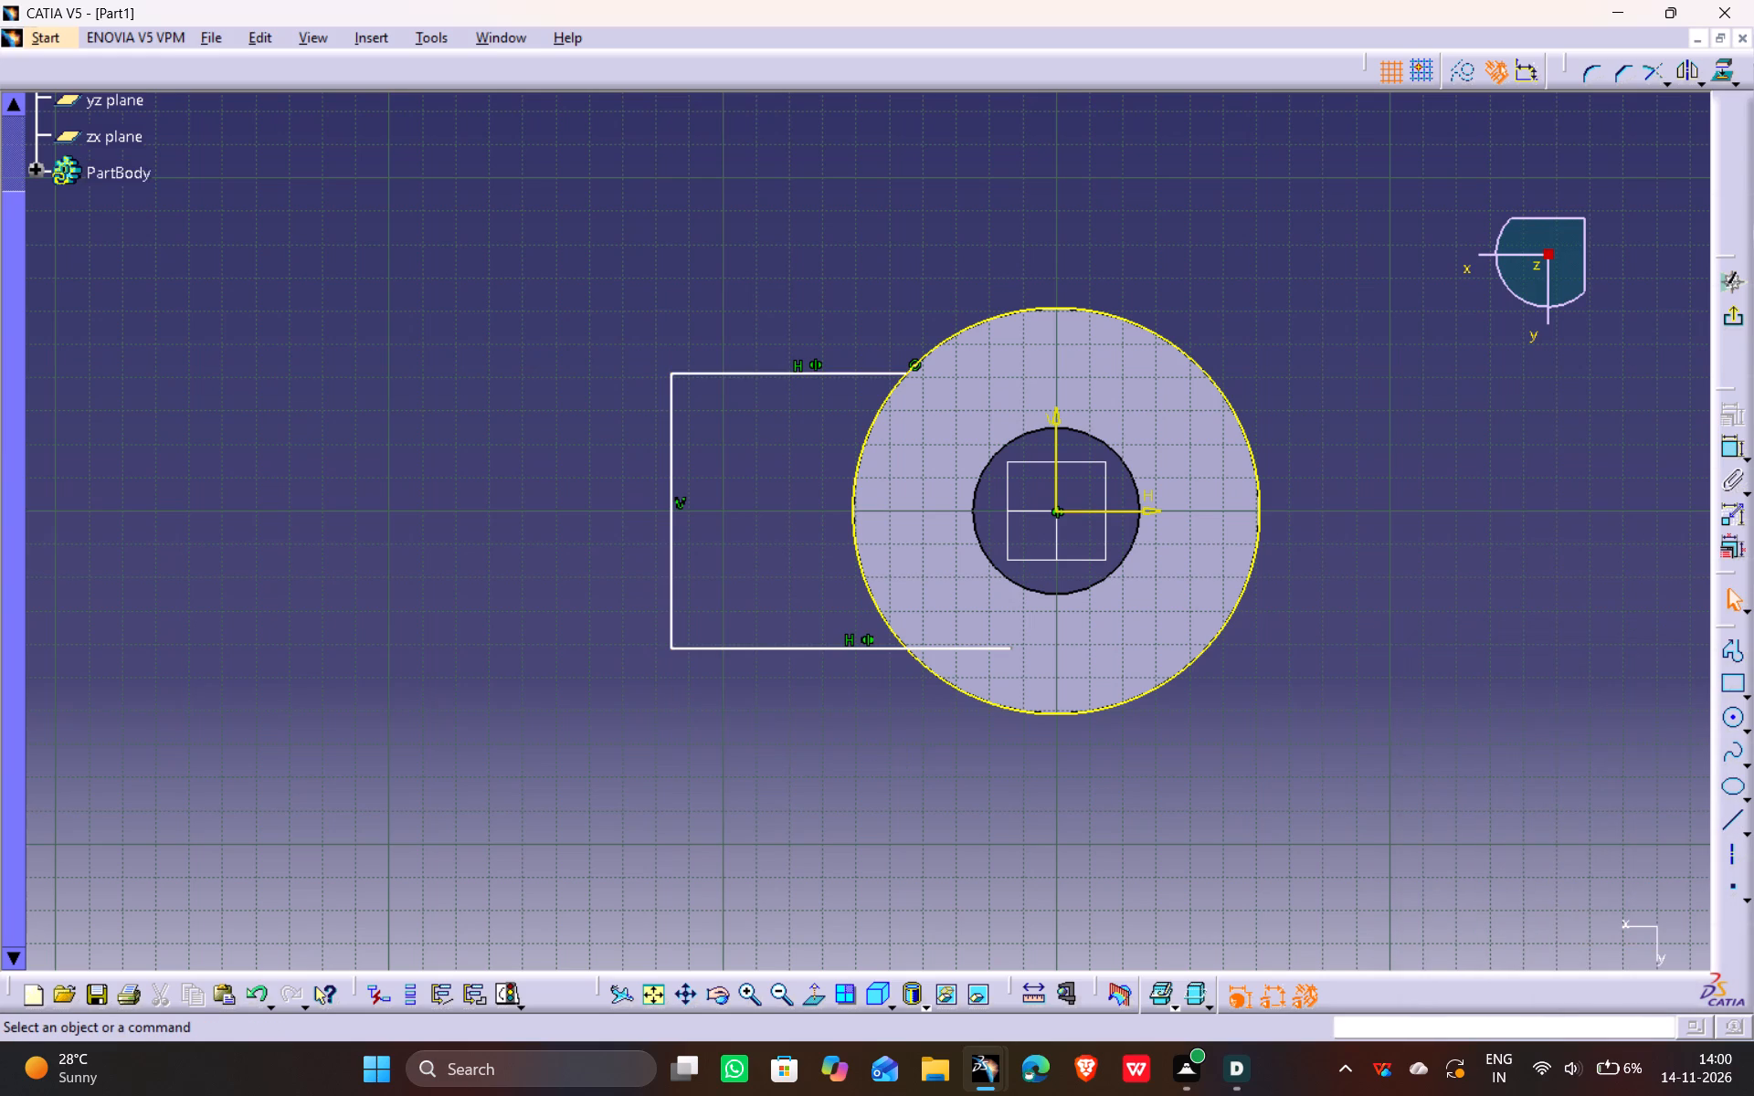
Shorten the lower horizontal line and make its free endpoint coincident with the projected circle.
left_click_drag(1009, 646, 915, 647)
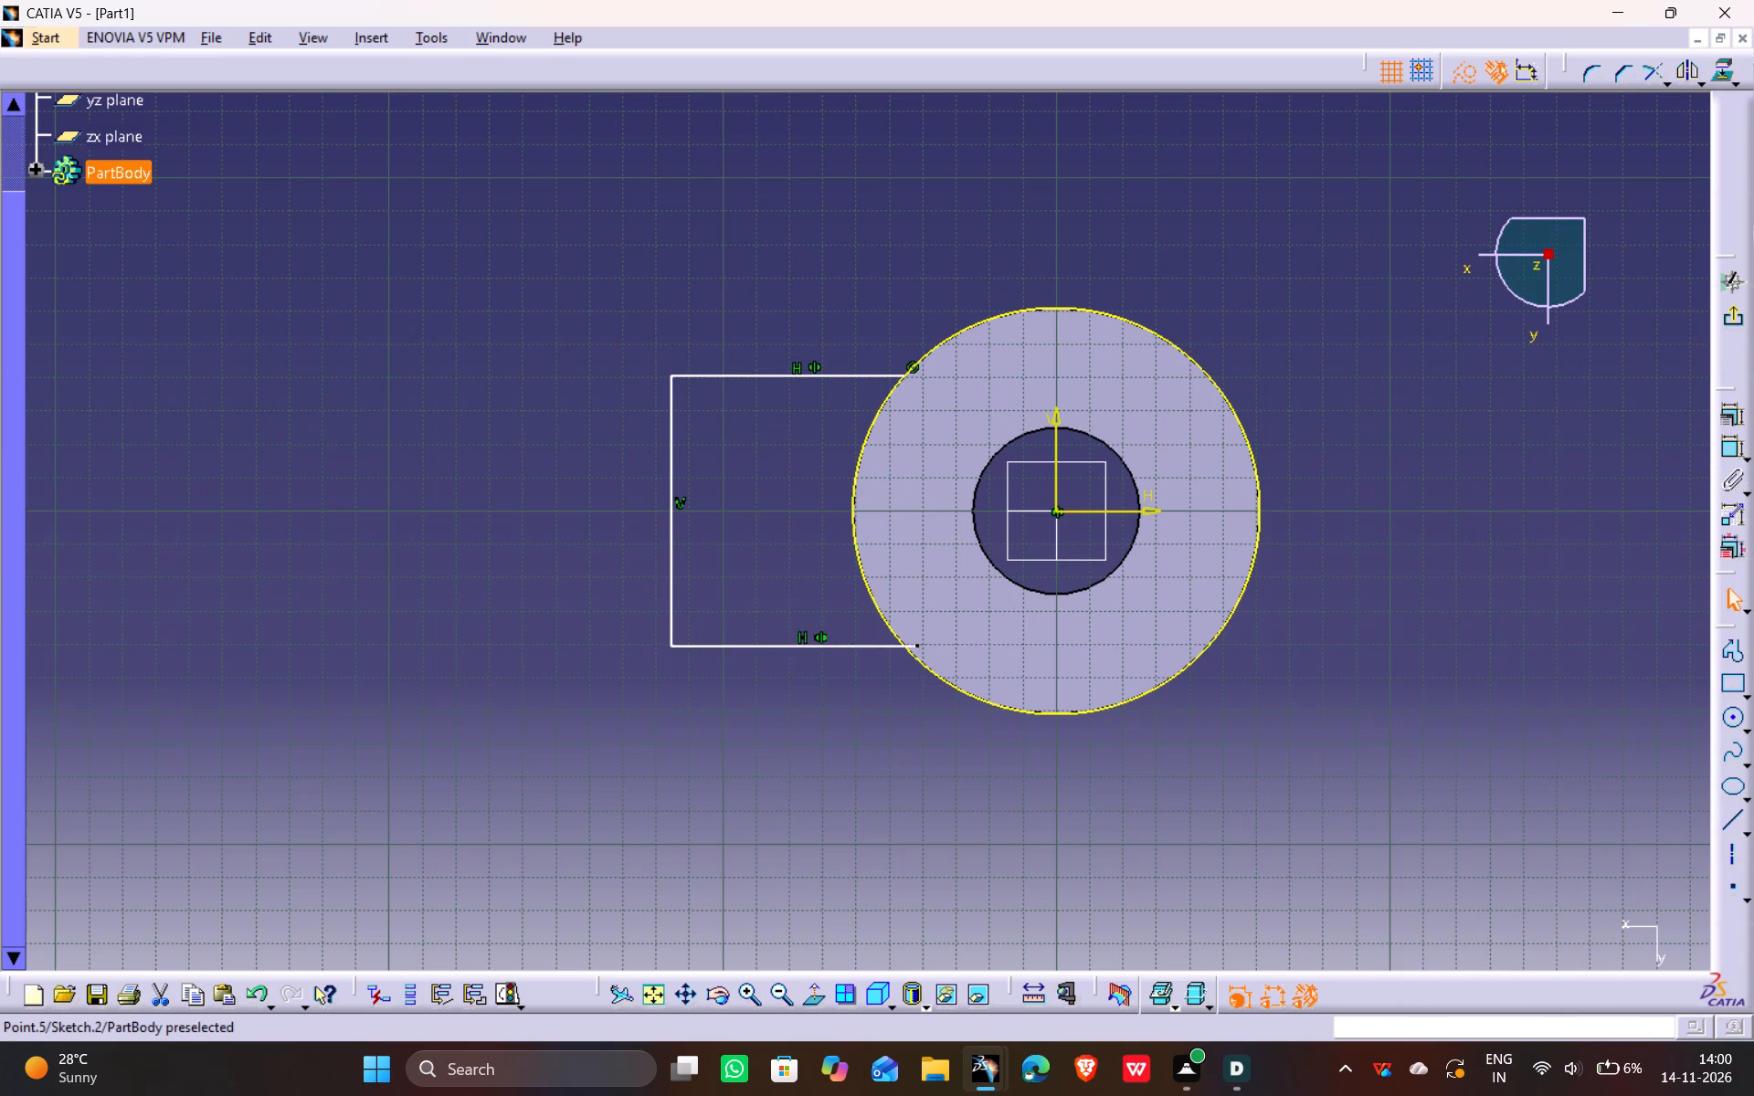
left_click_drag(915, 647, 852, 647)
left_click(899, 638, "ctrl")
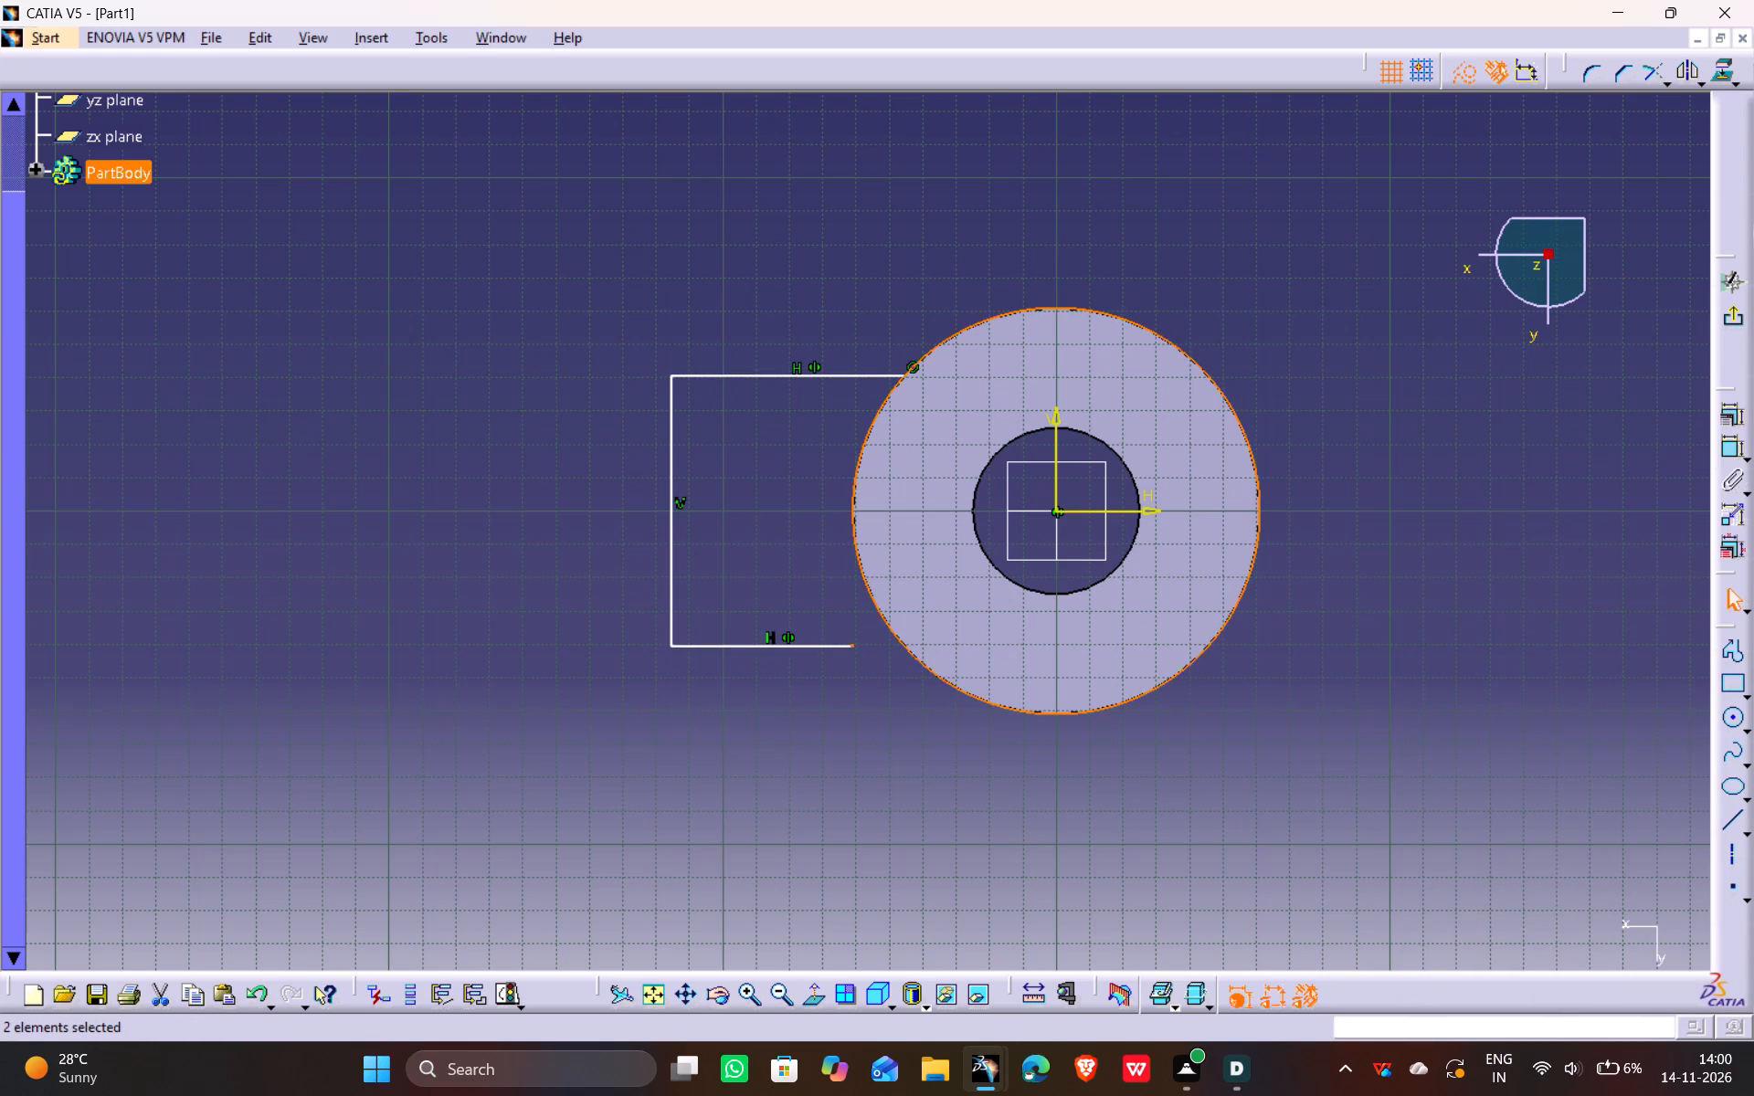
left_click(1738, 410)
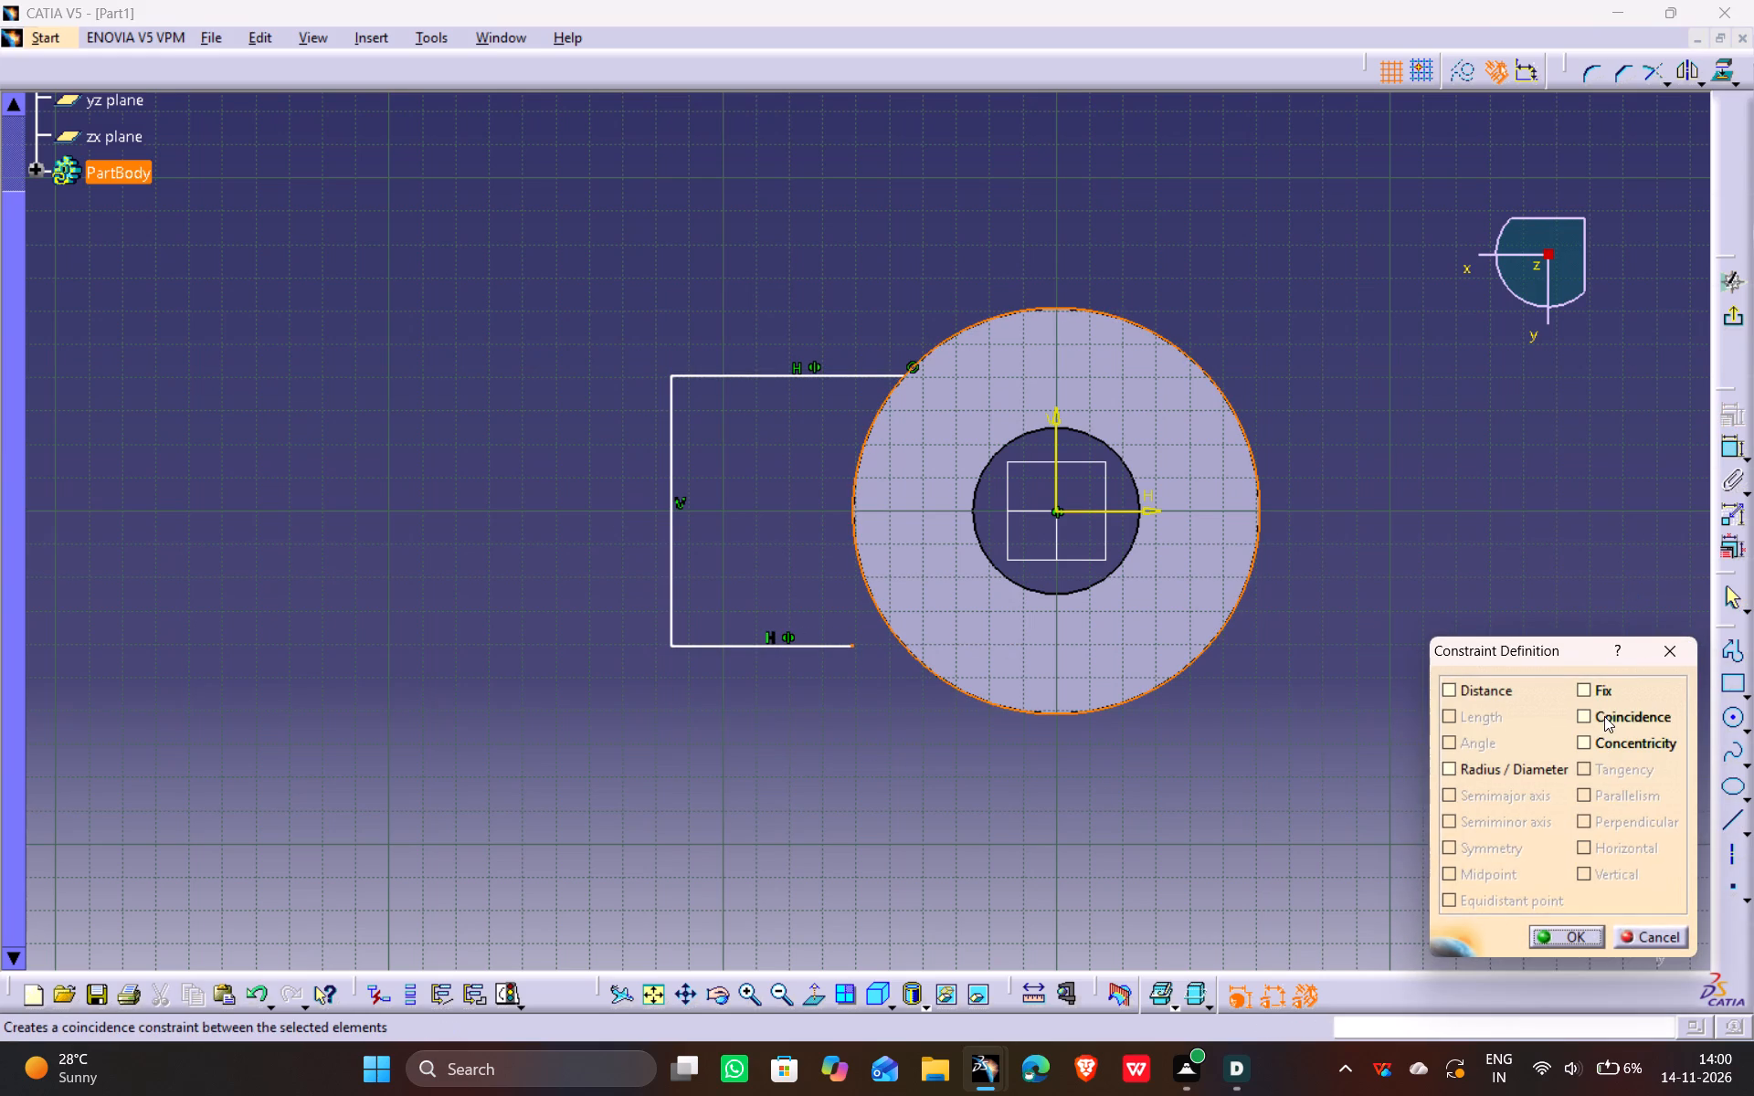
left_click(1604, 716)
left_click(1564, 929)
left_click(1252, 848)
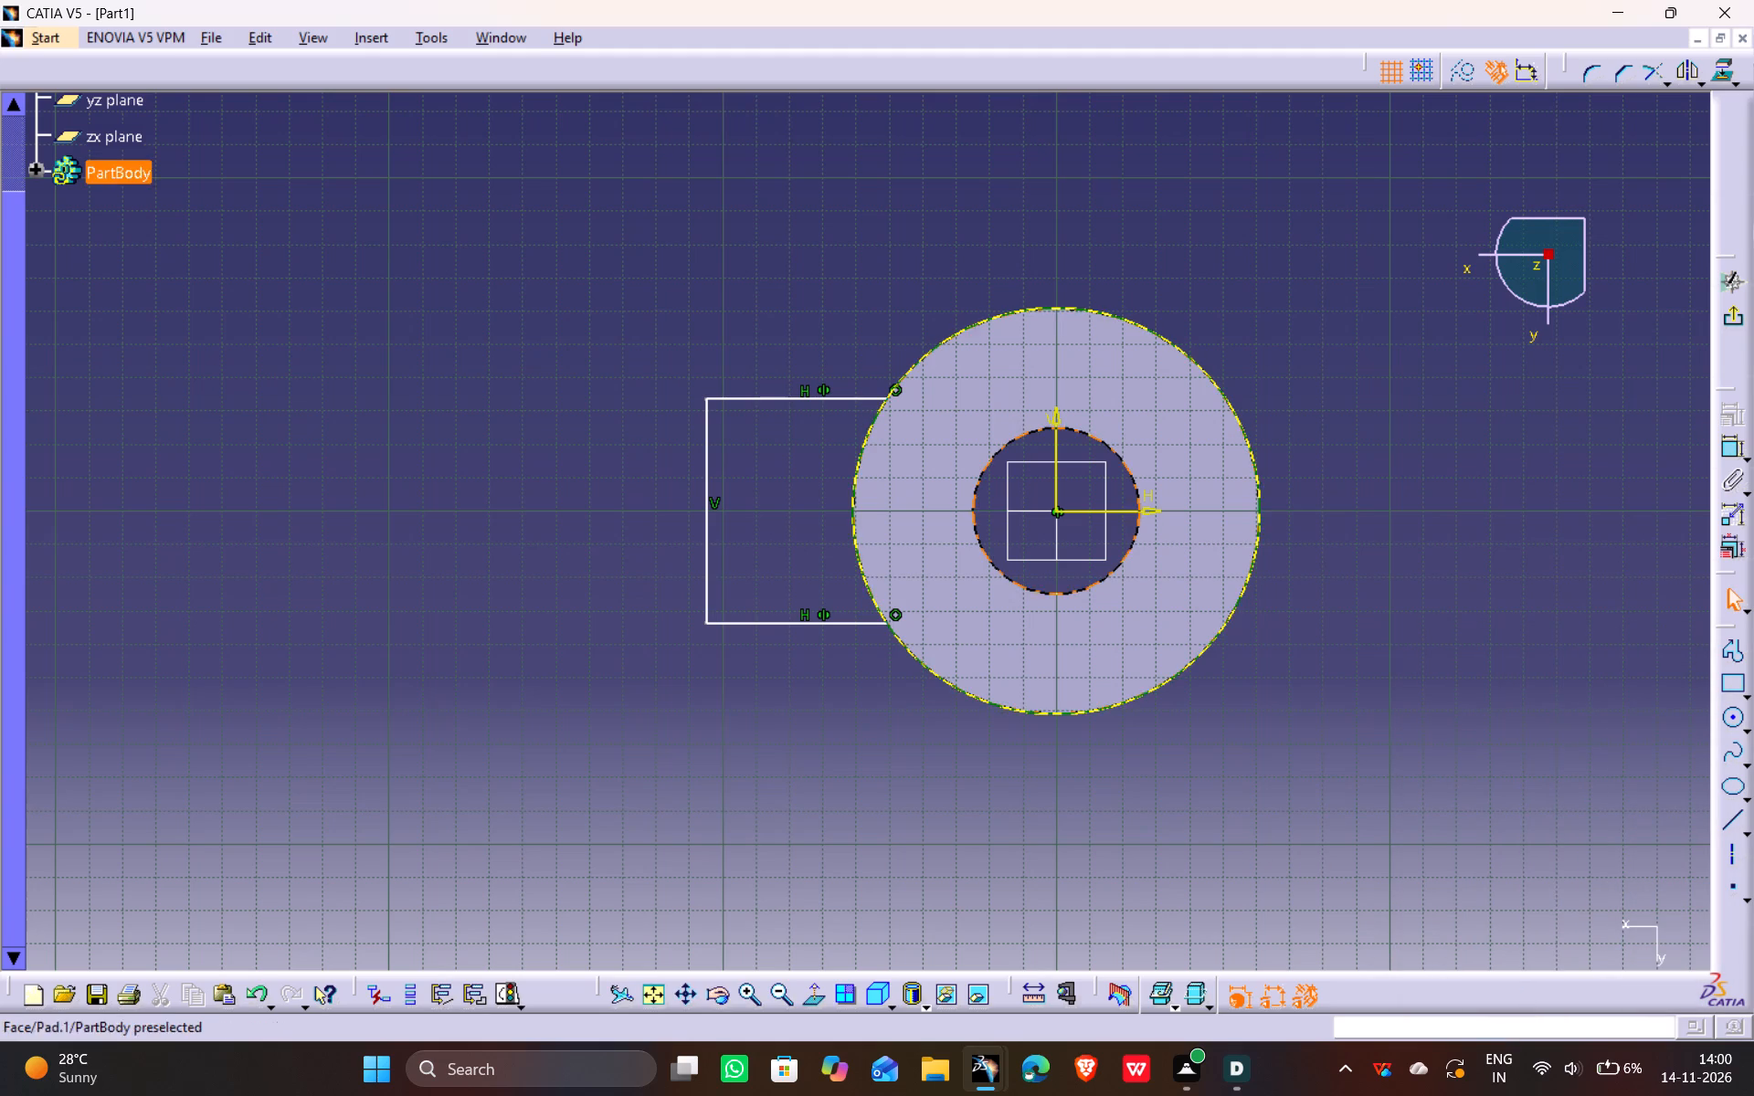
Dimension the profile's vertical line from the V axis and set the distance to 110 mm.
left_click(1057, 442)
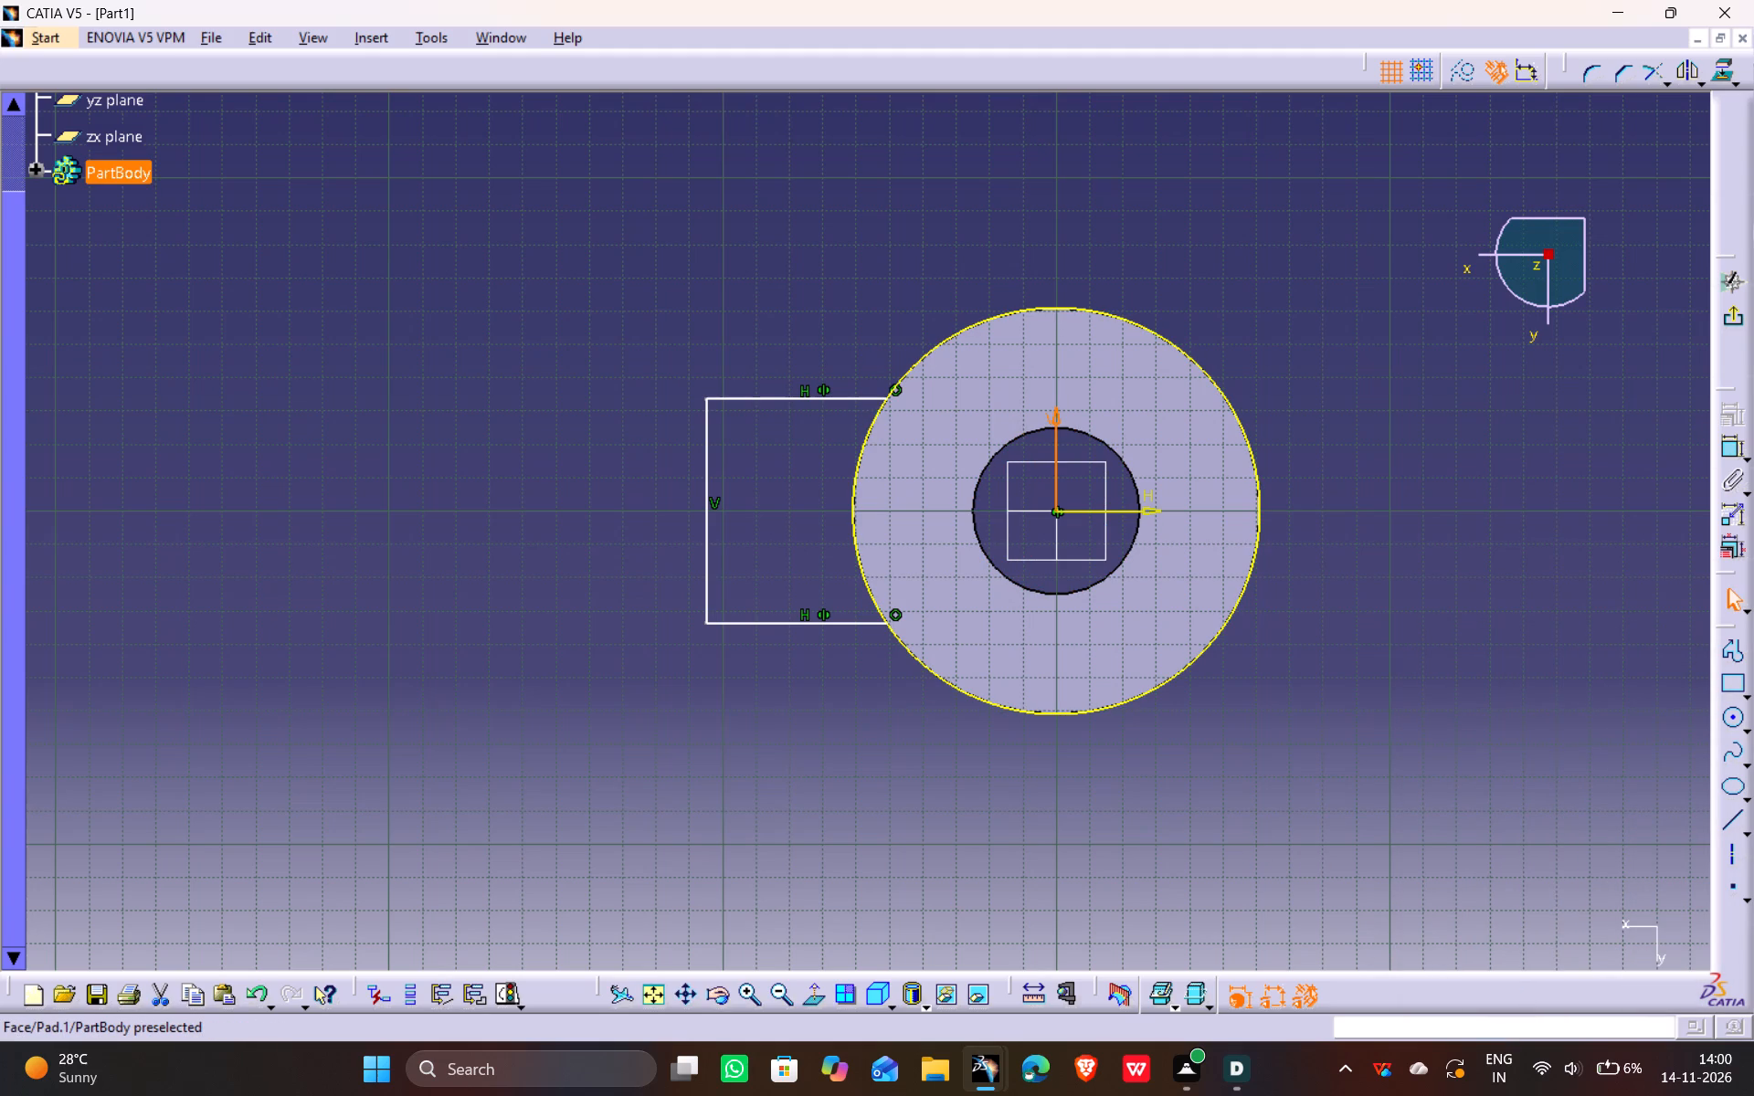
left_click(708, 450, "ctrl")
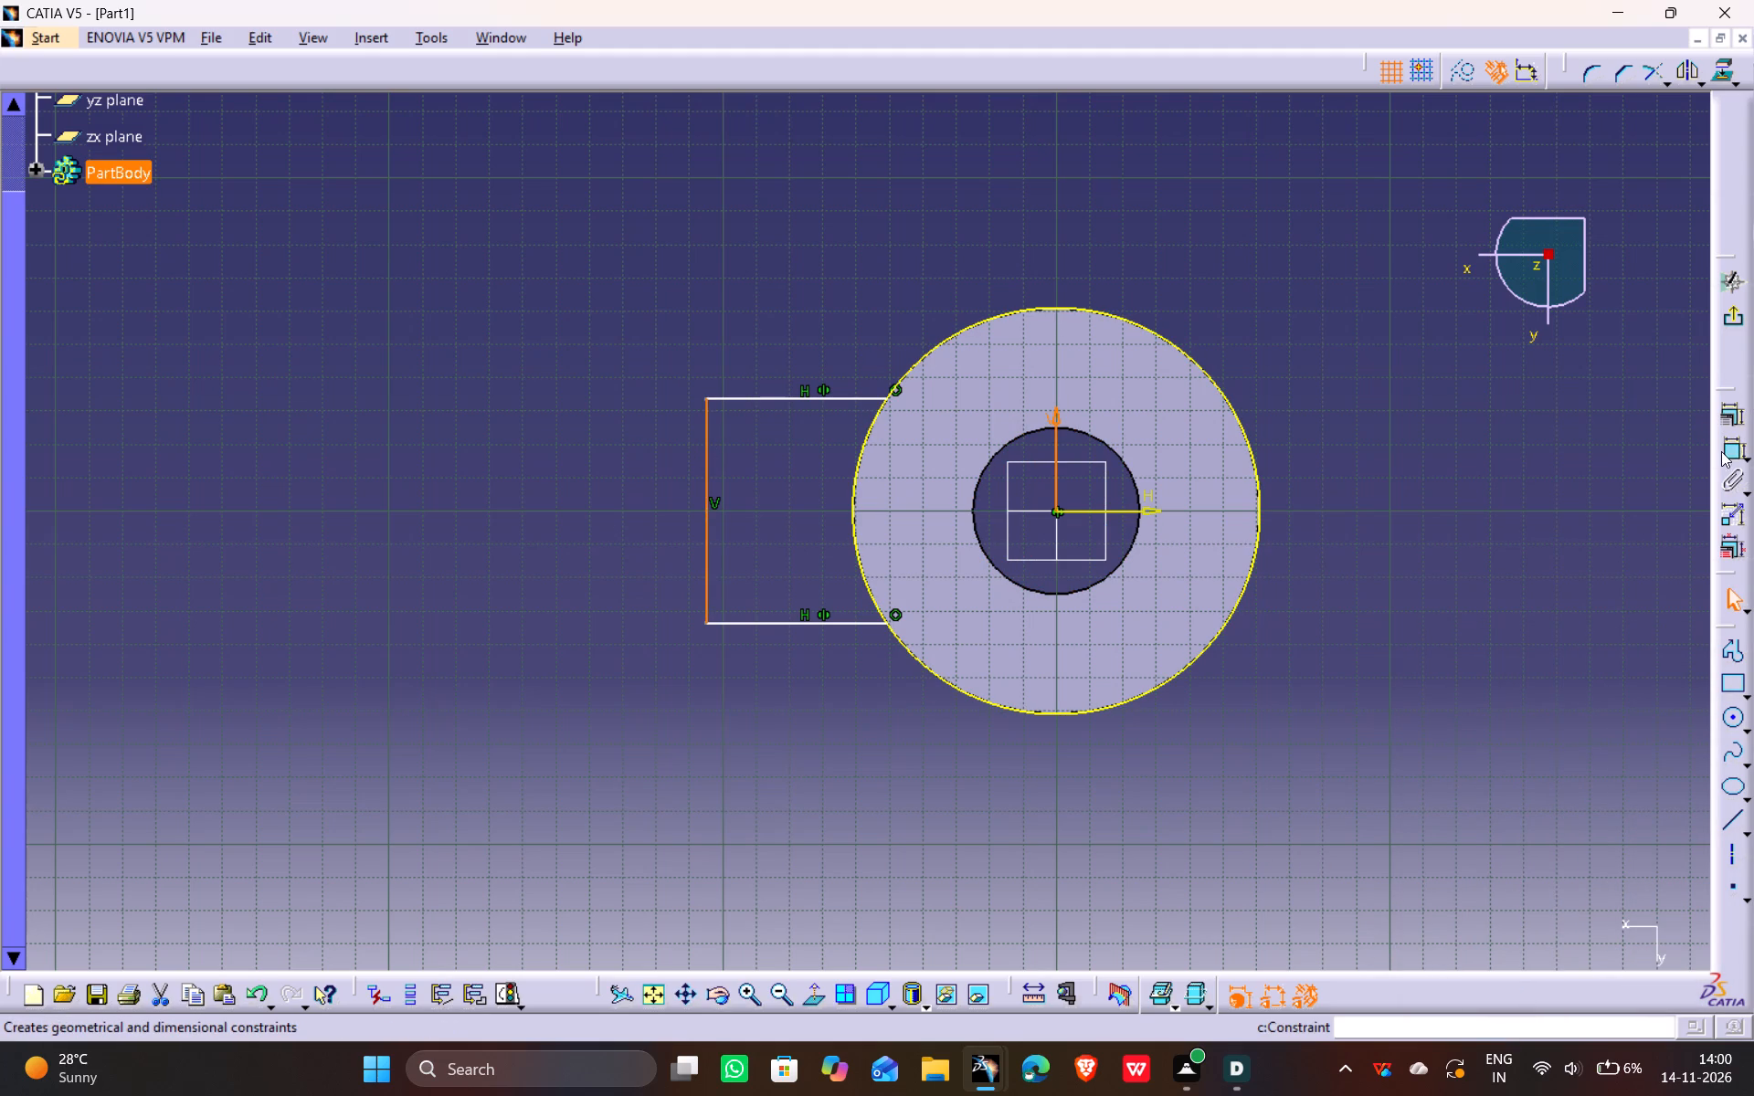
left_click(1717, 458)
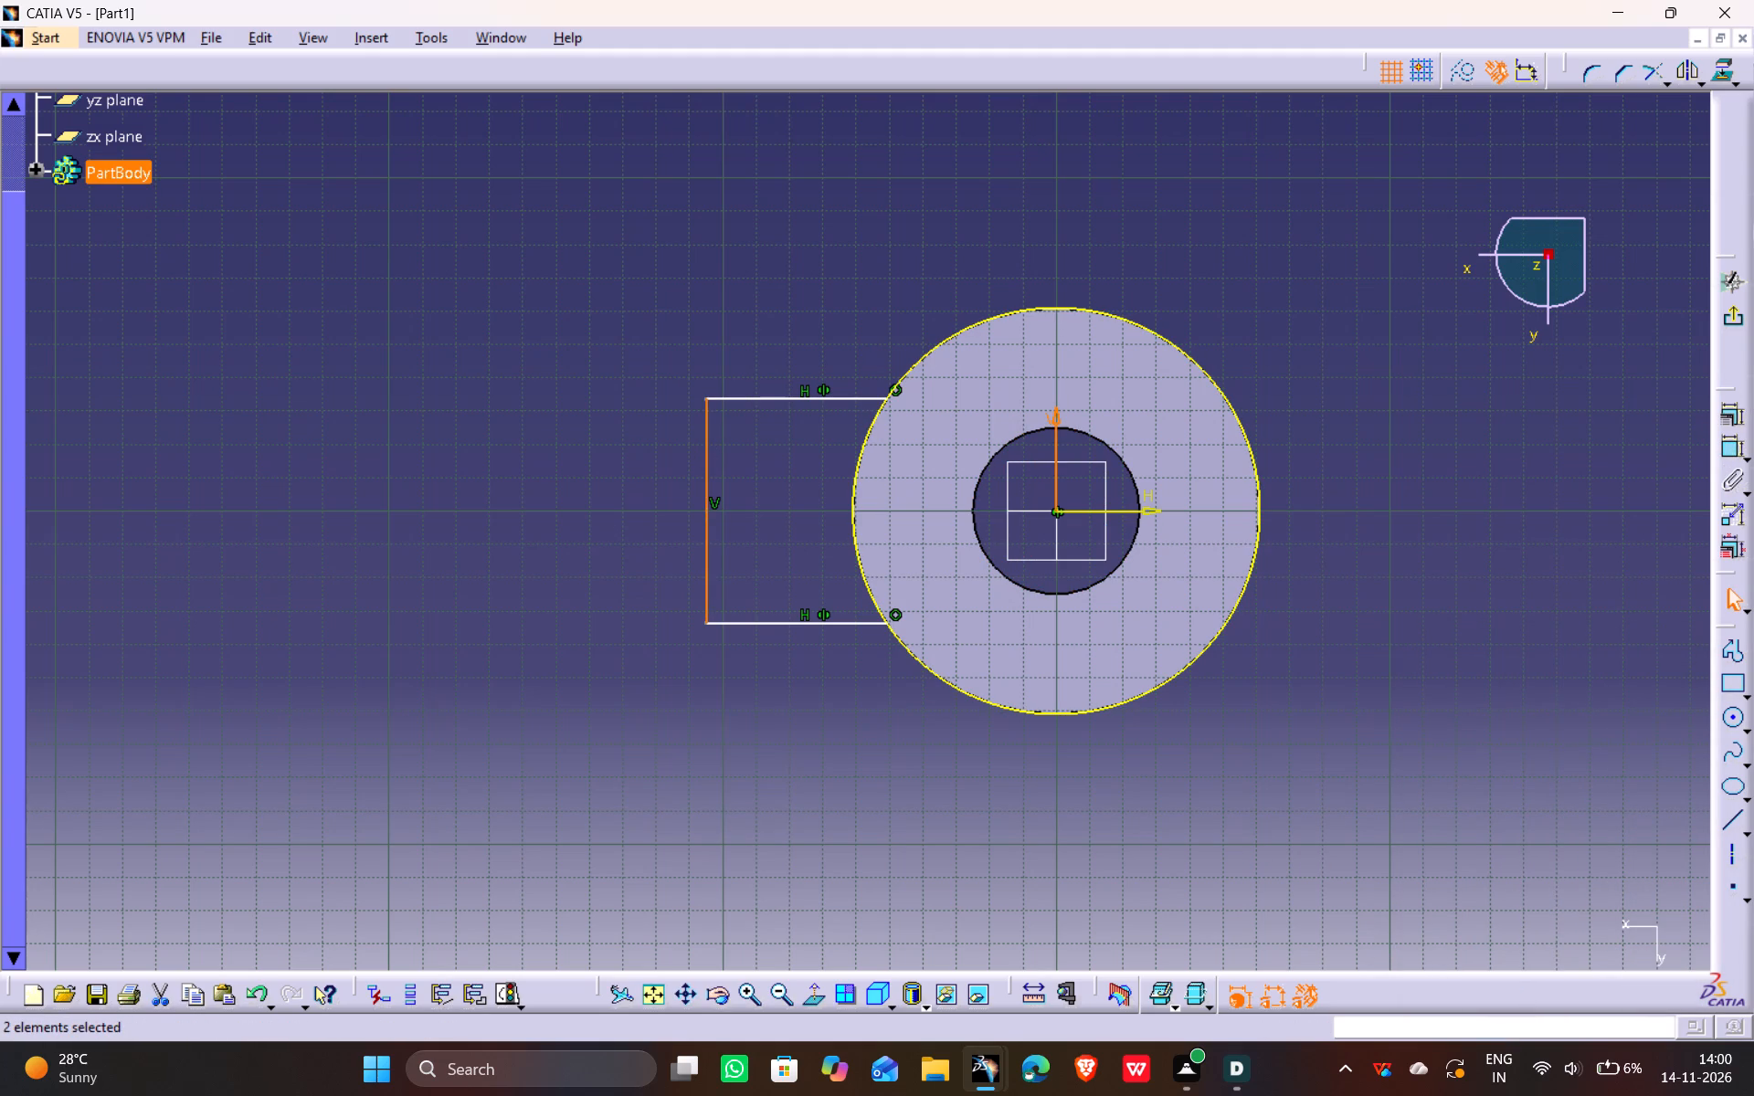
left_click(1724, 448)
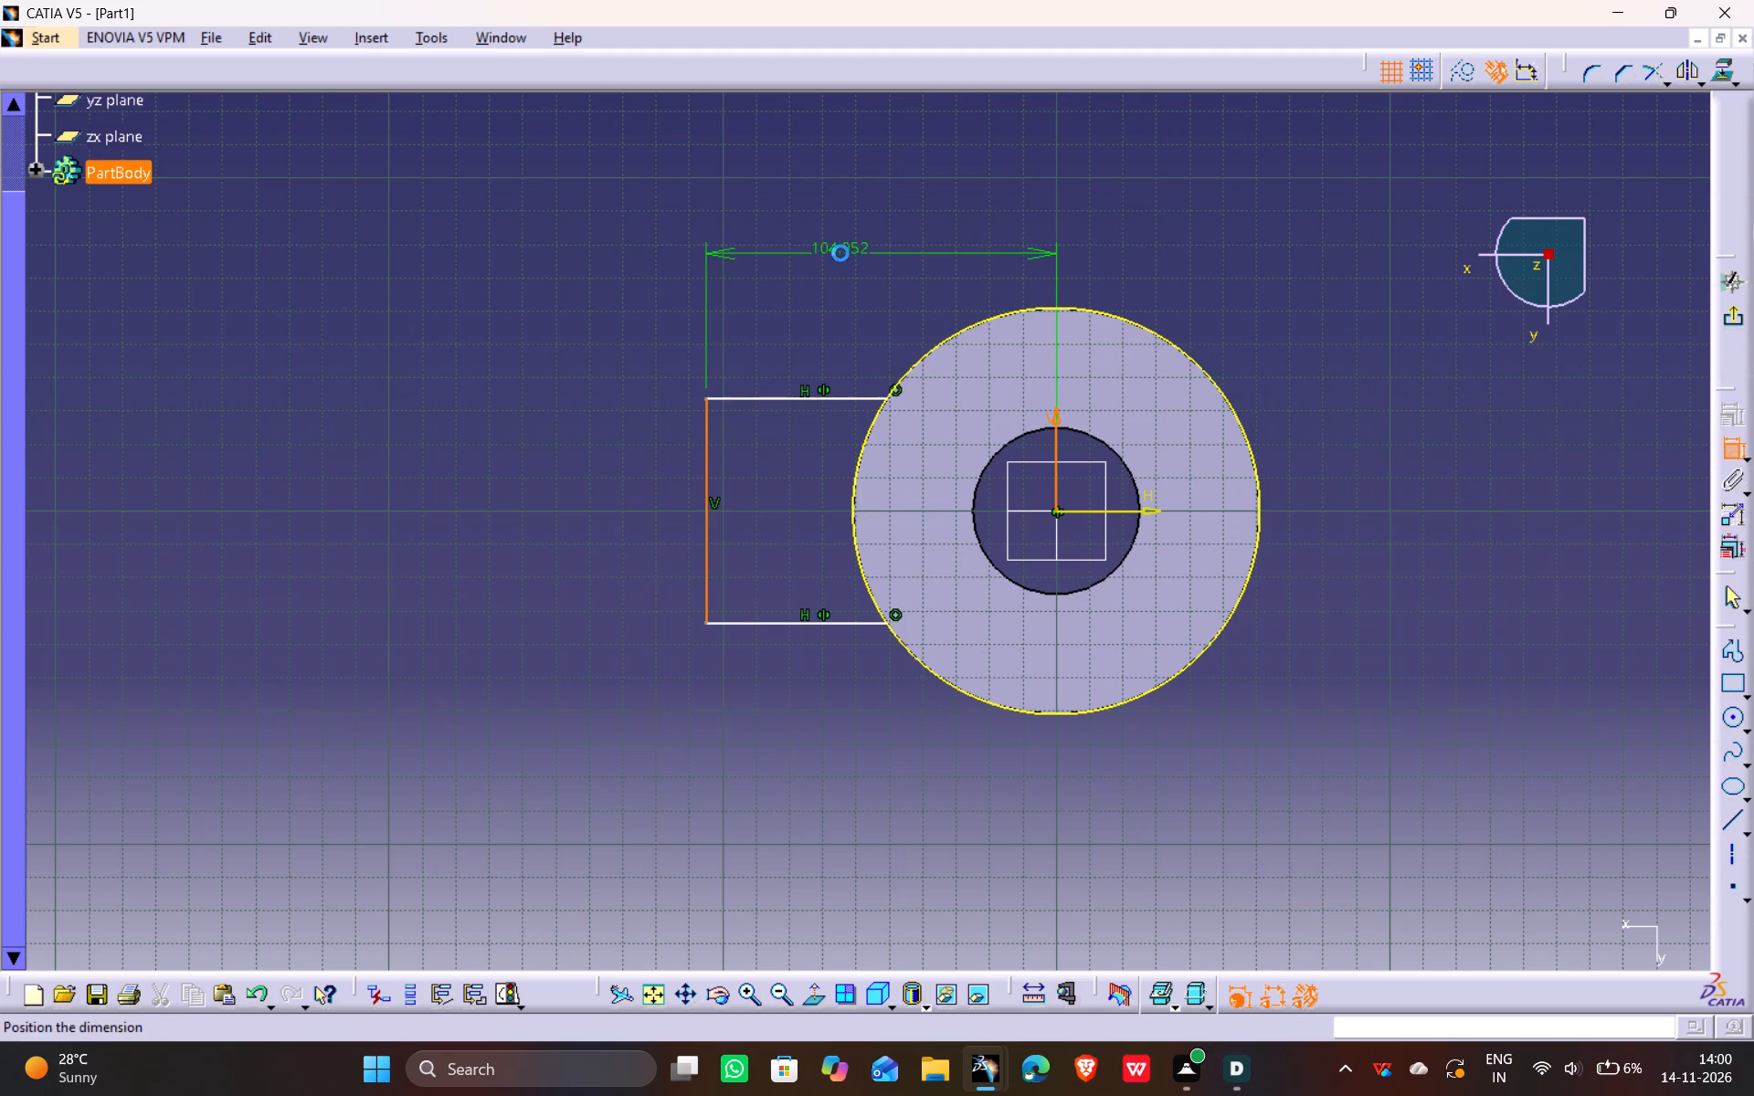
left_click(840, 253)
double_click(848, 242)
type("11")
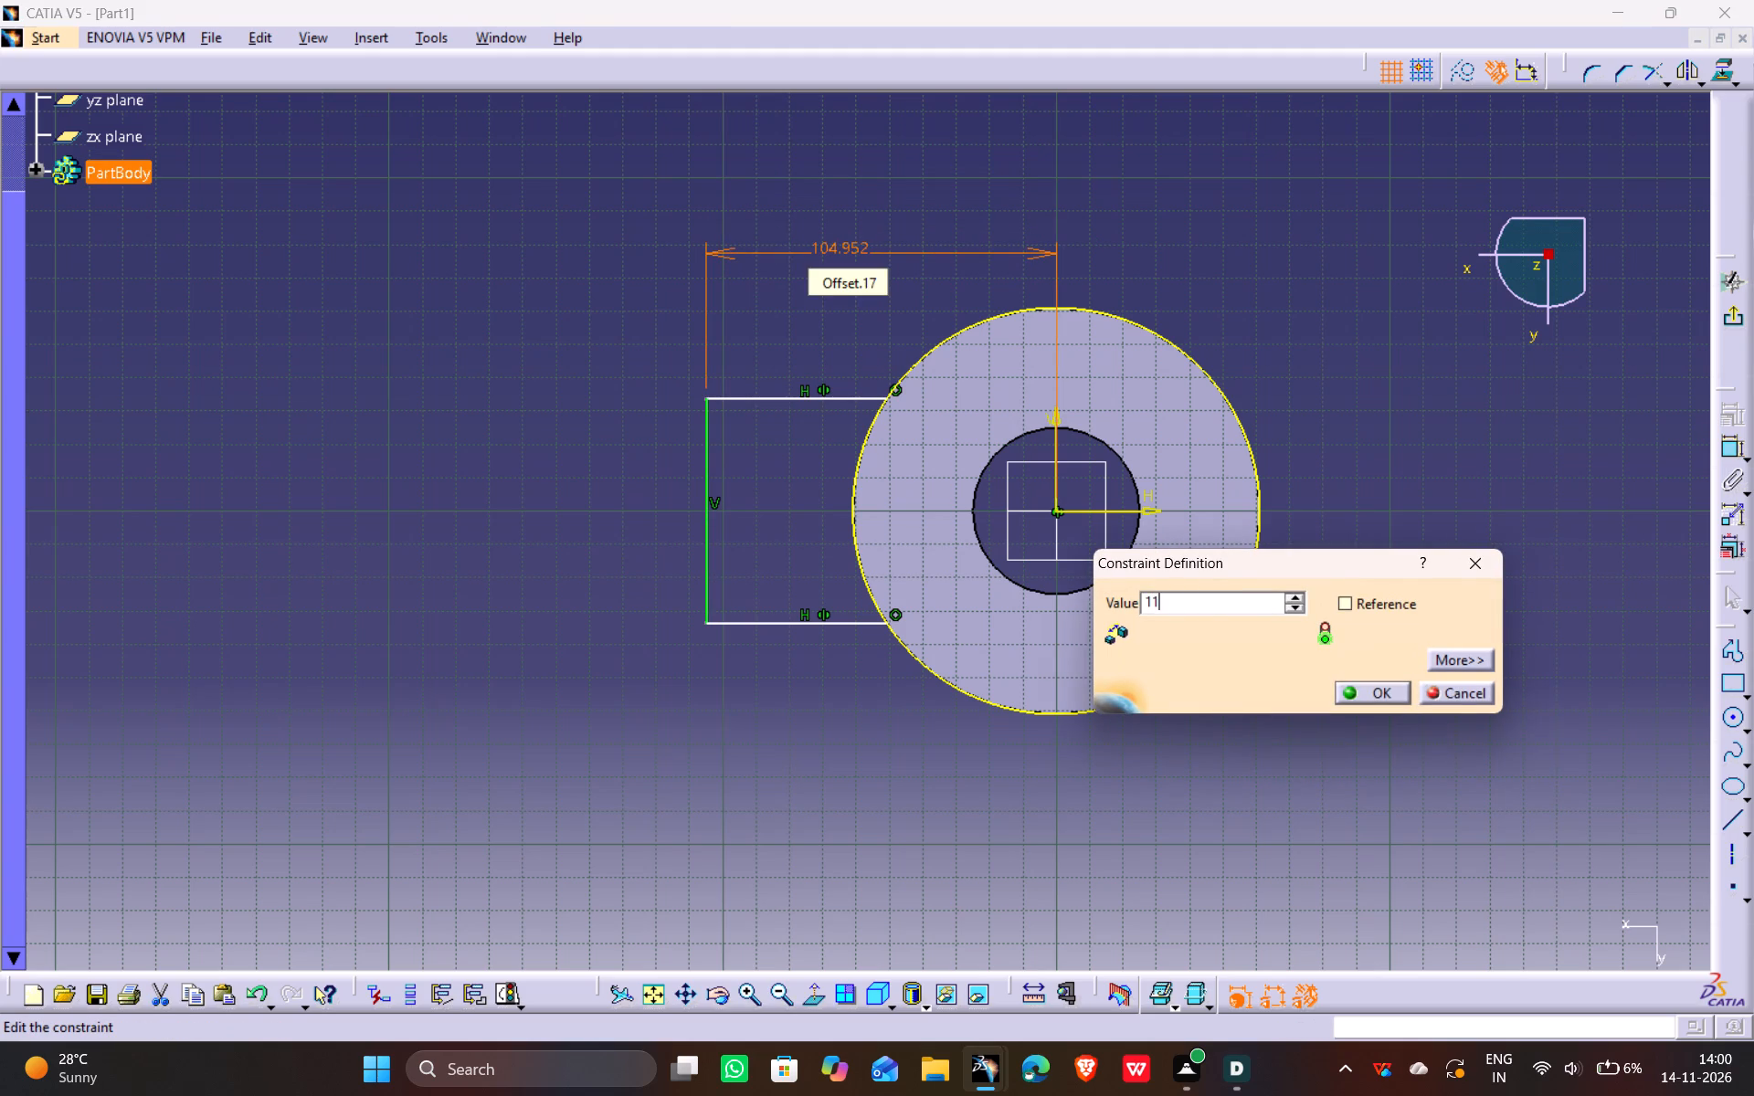
key("0")
key("Return")
Dimension the length of the profile's vertical line and set it to 90 mm.
left_click_drag(758, 394, 759, 402)
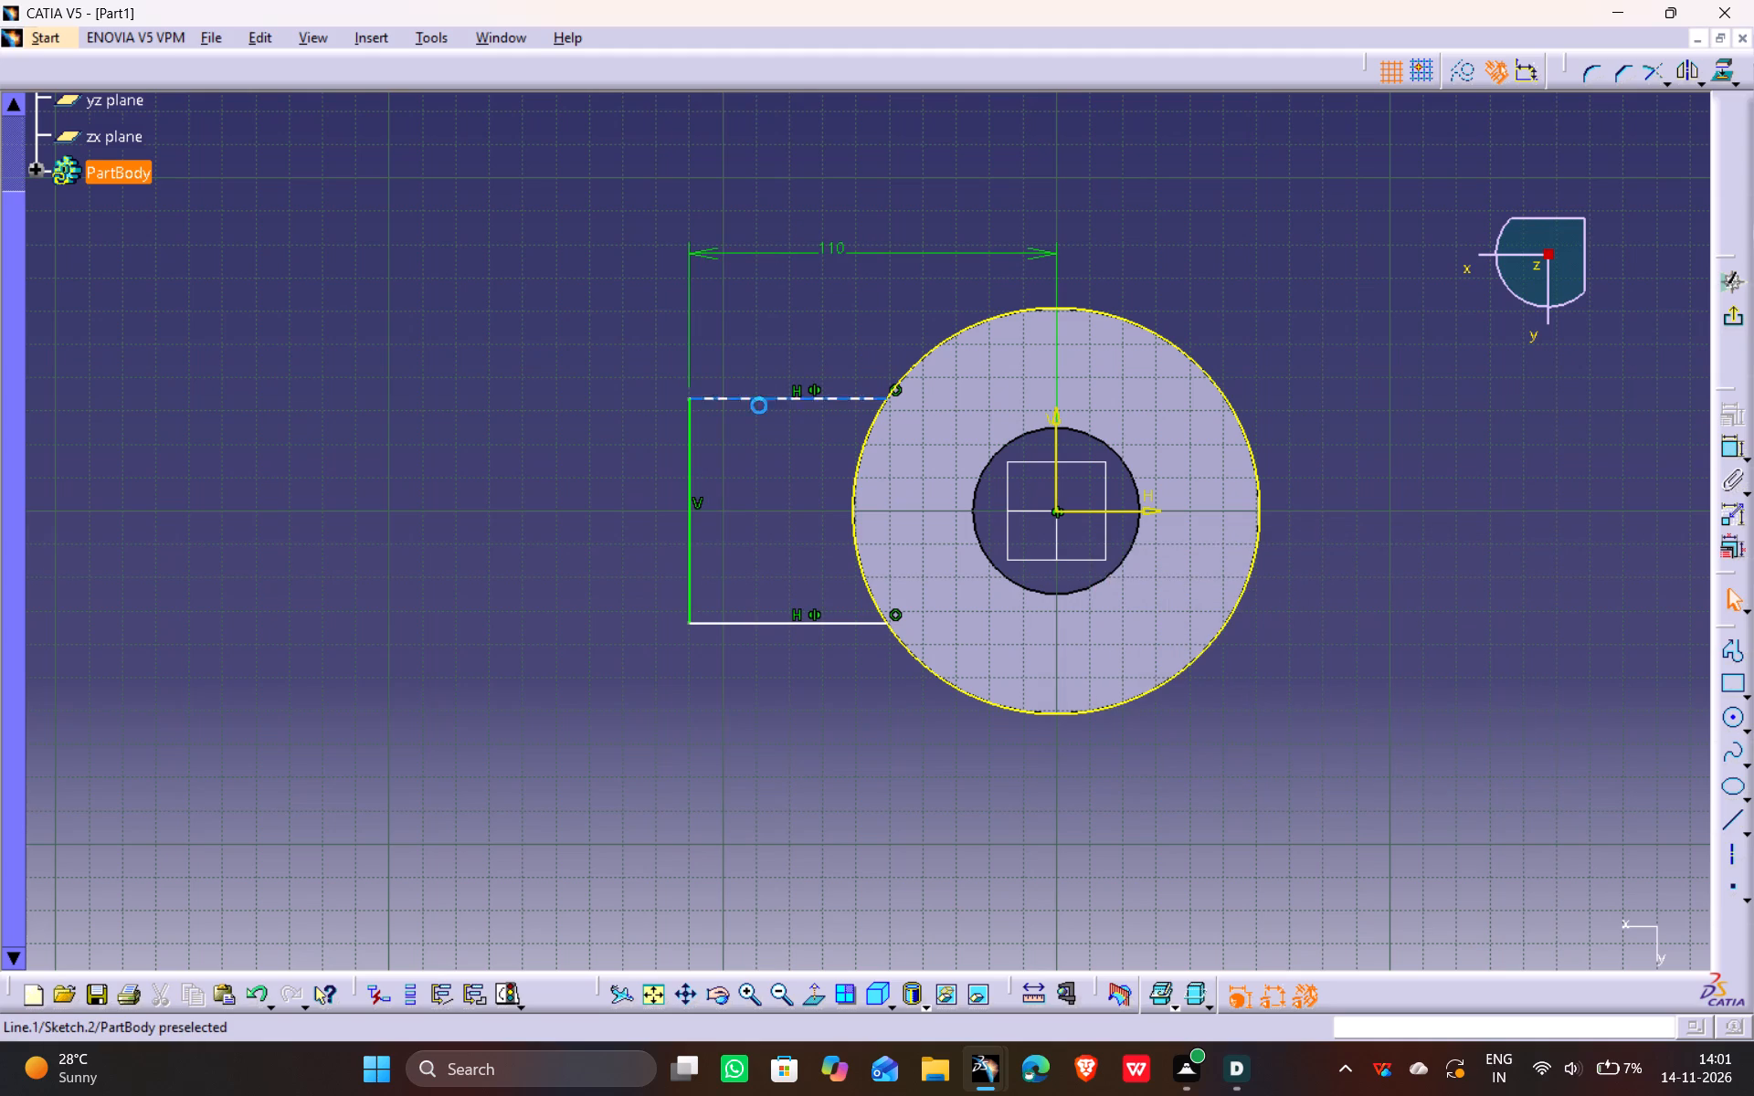
left_click(694, 445)
left_click(686, 450)
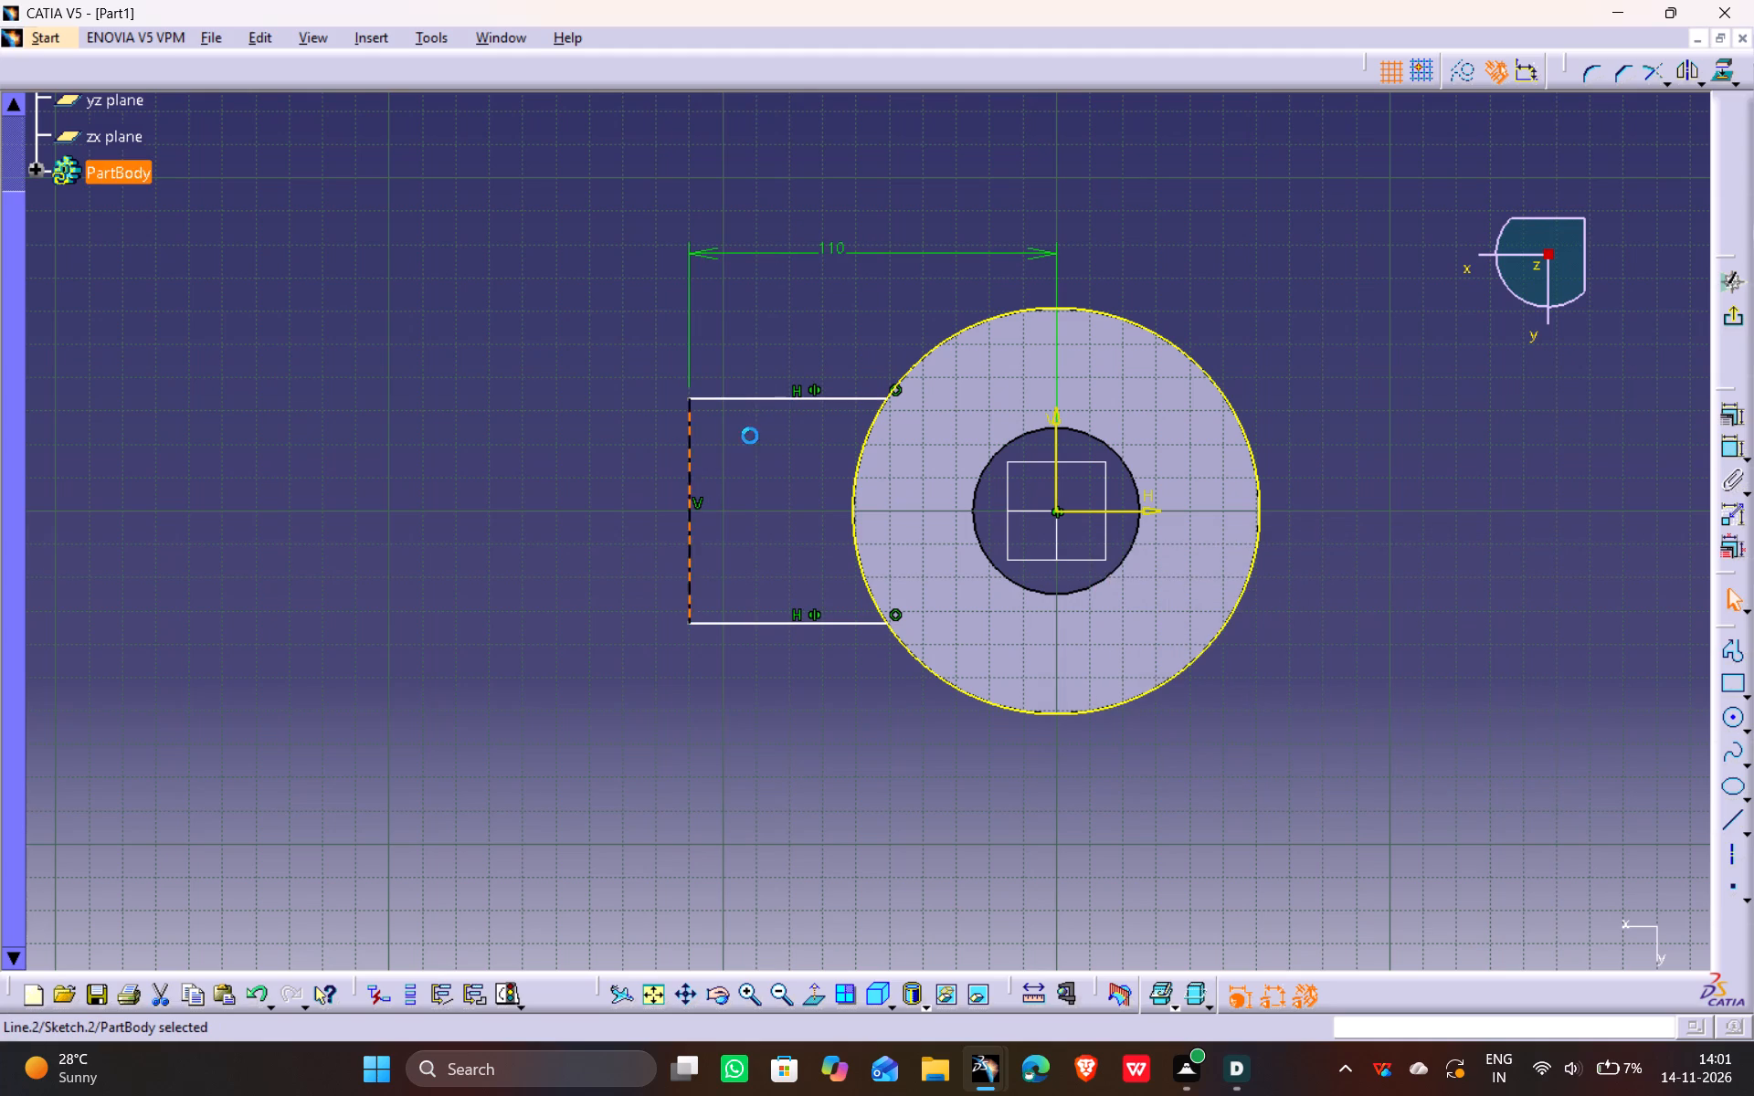
left_click(1724, 449)
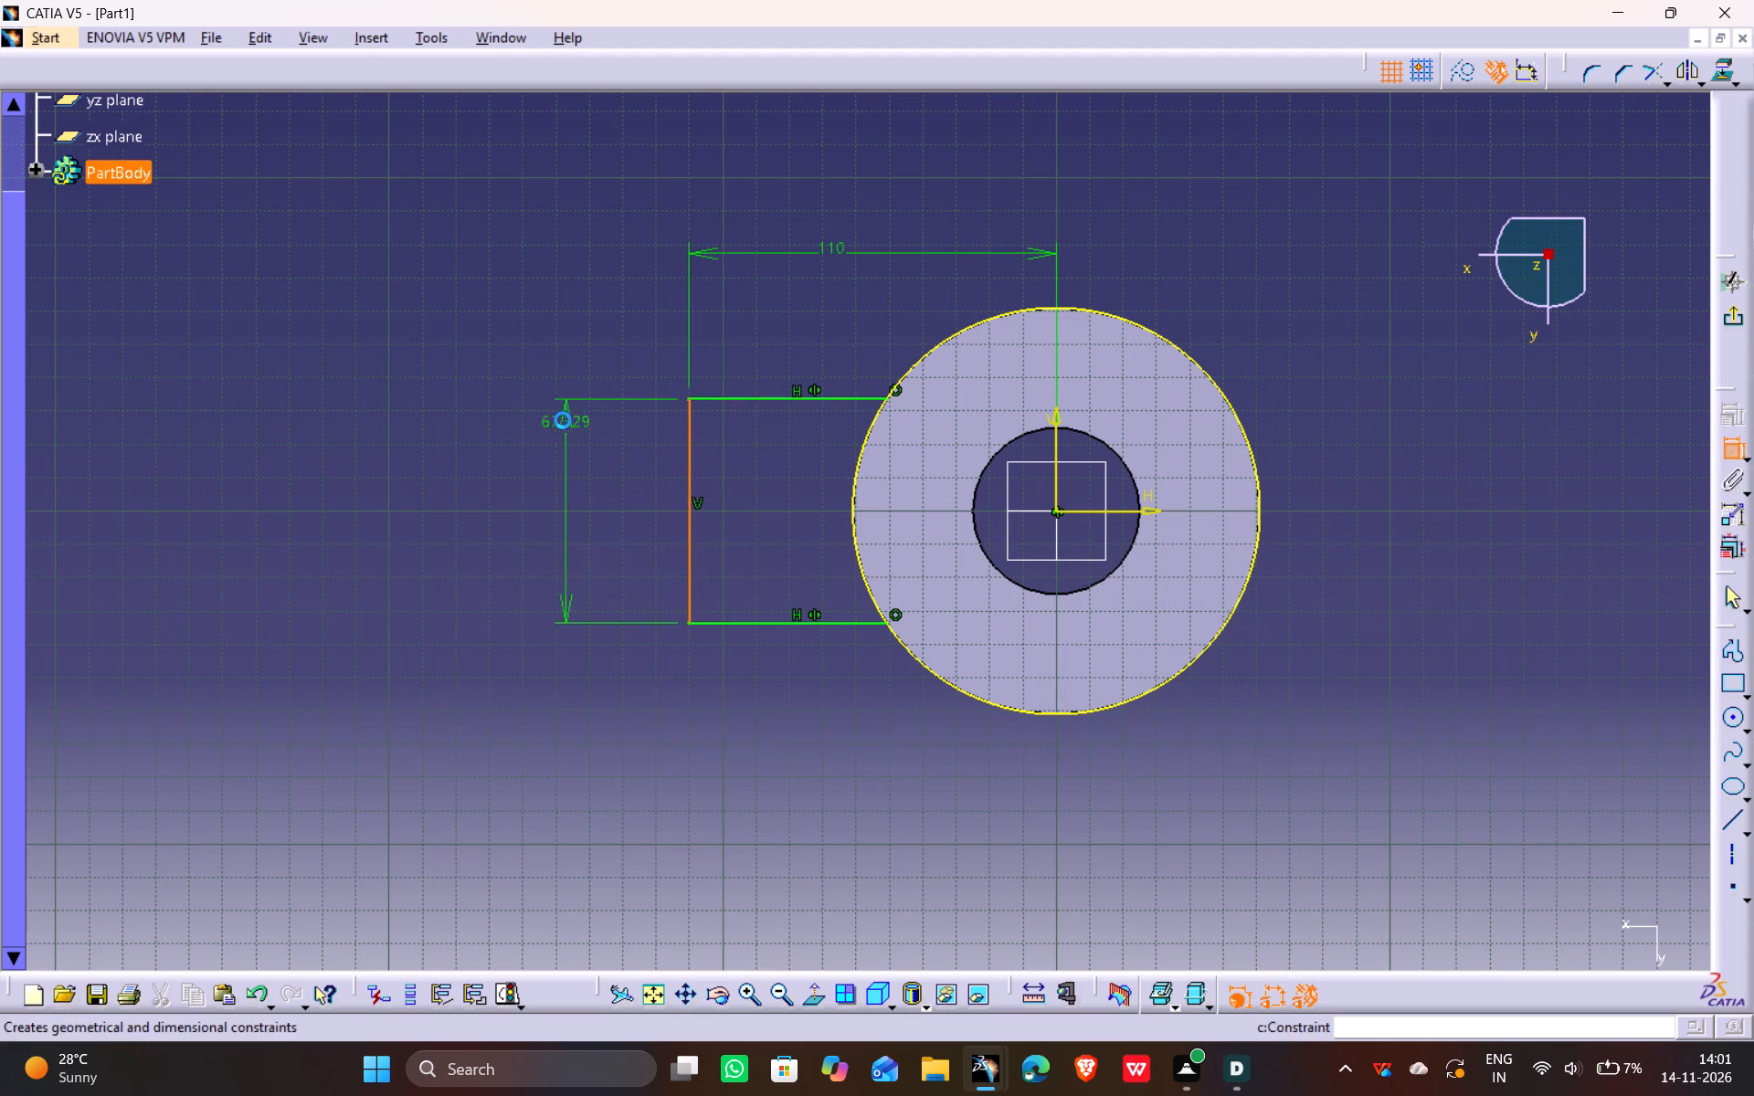
left_click(498, 341)
double_click(498, 332)
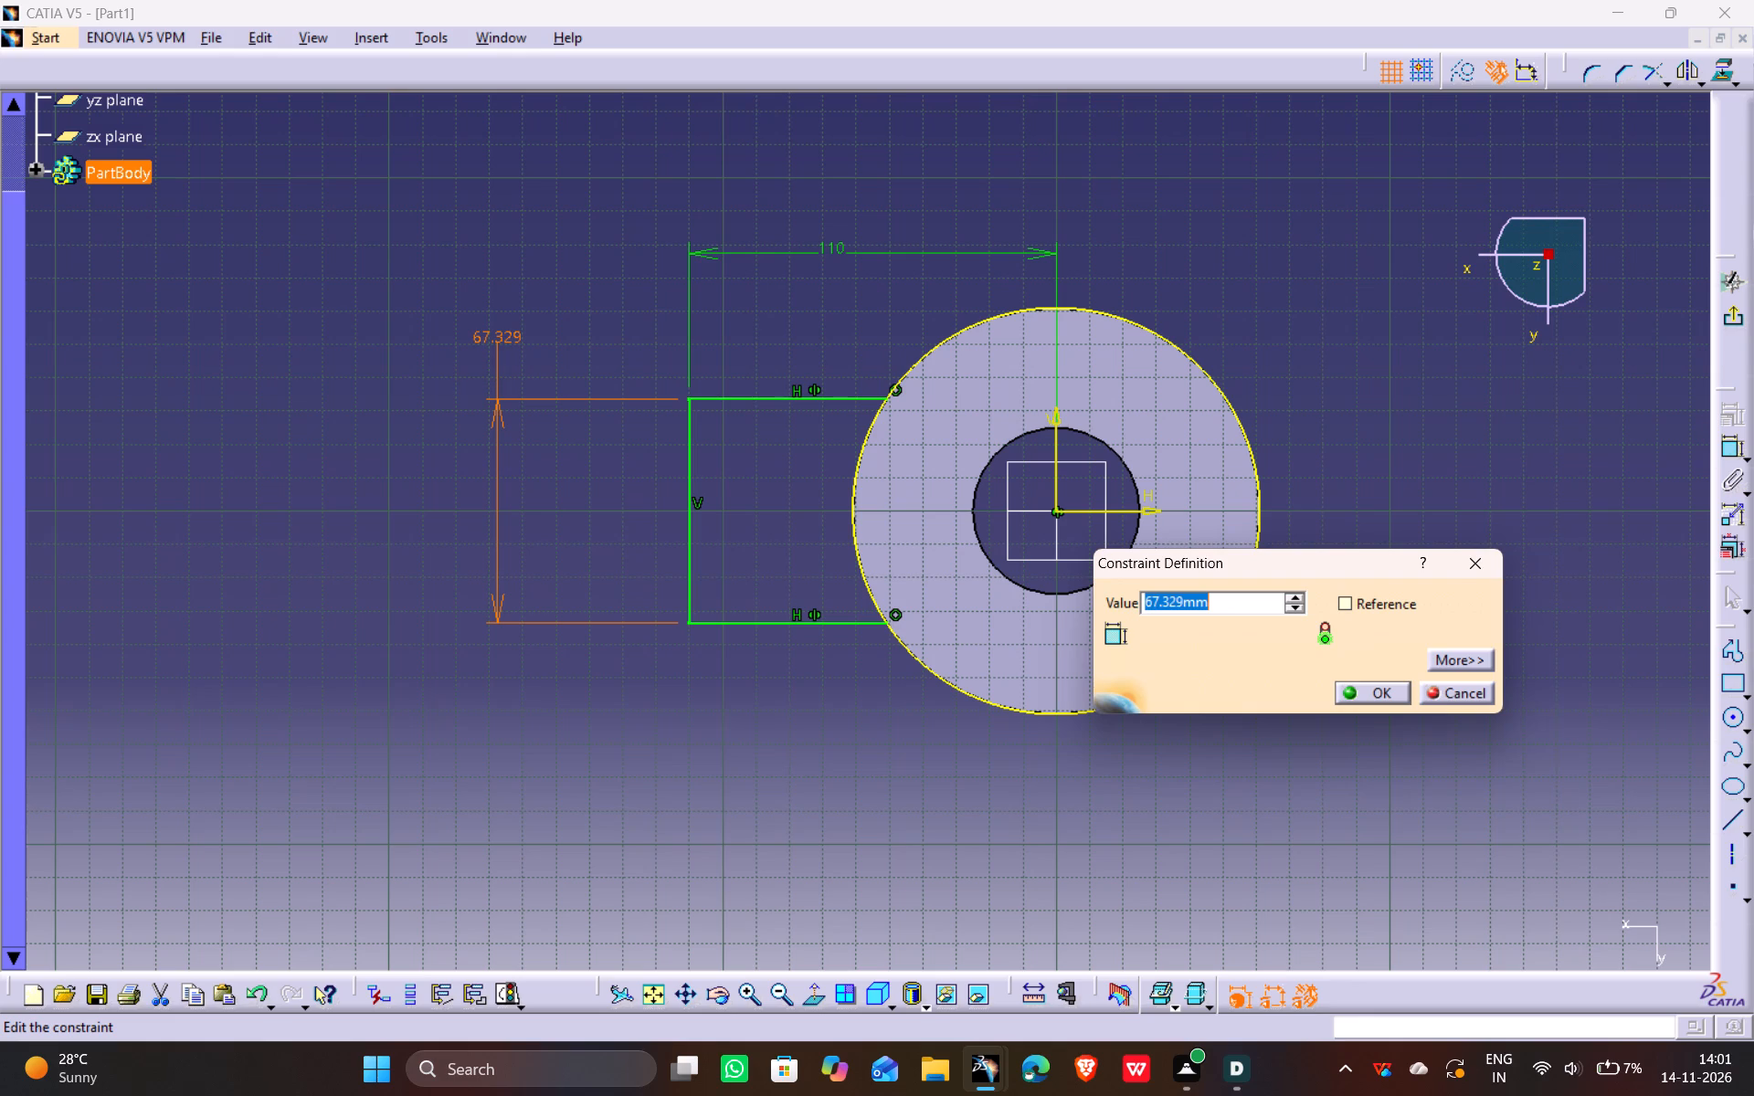
type("90")
key("Return")
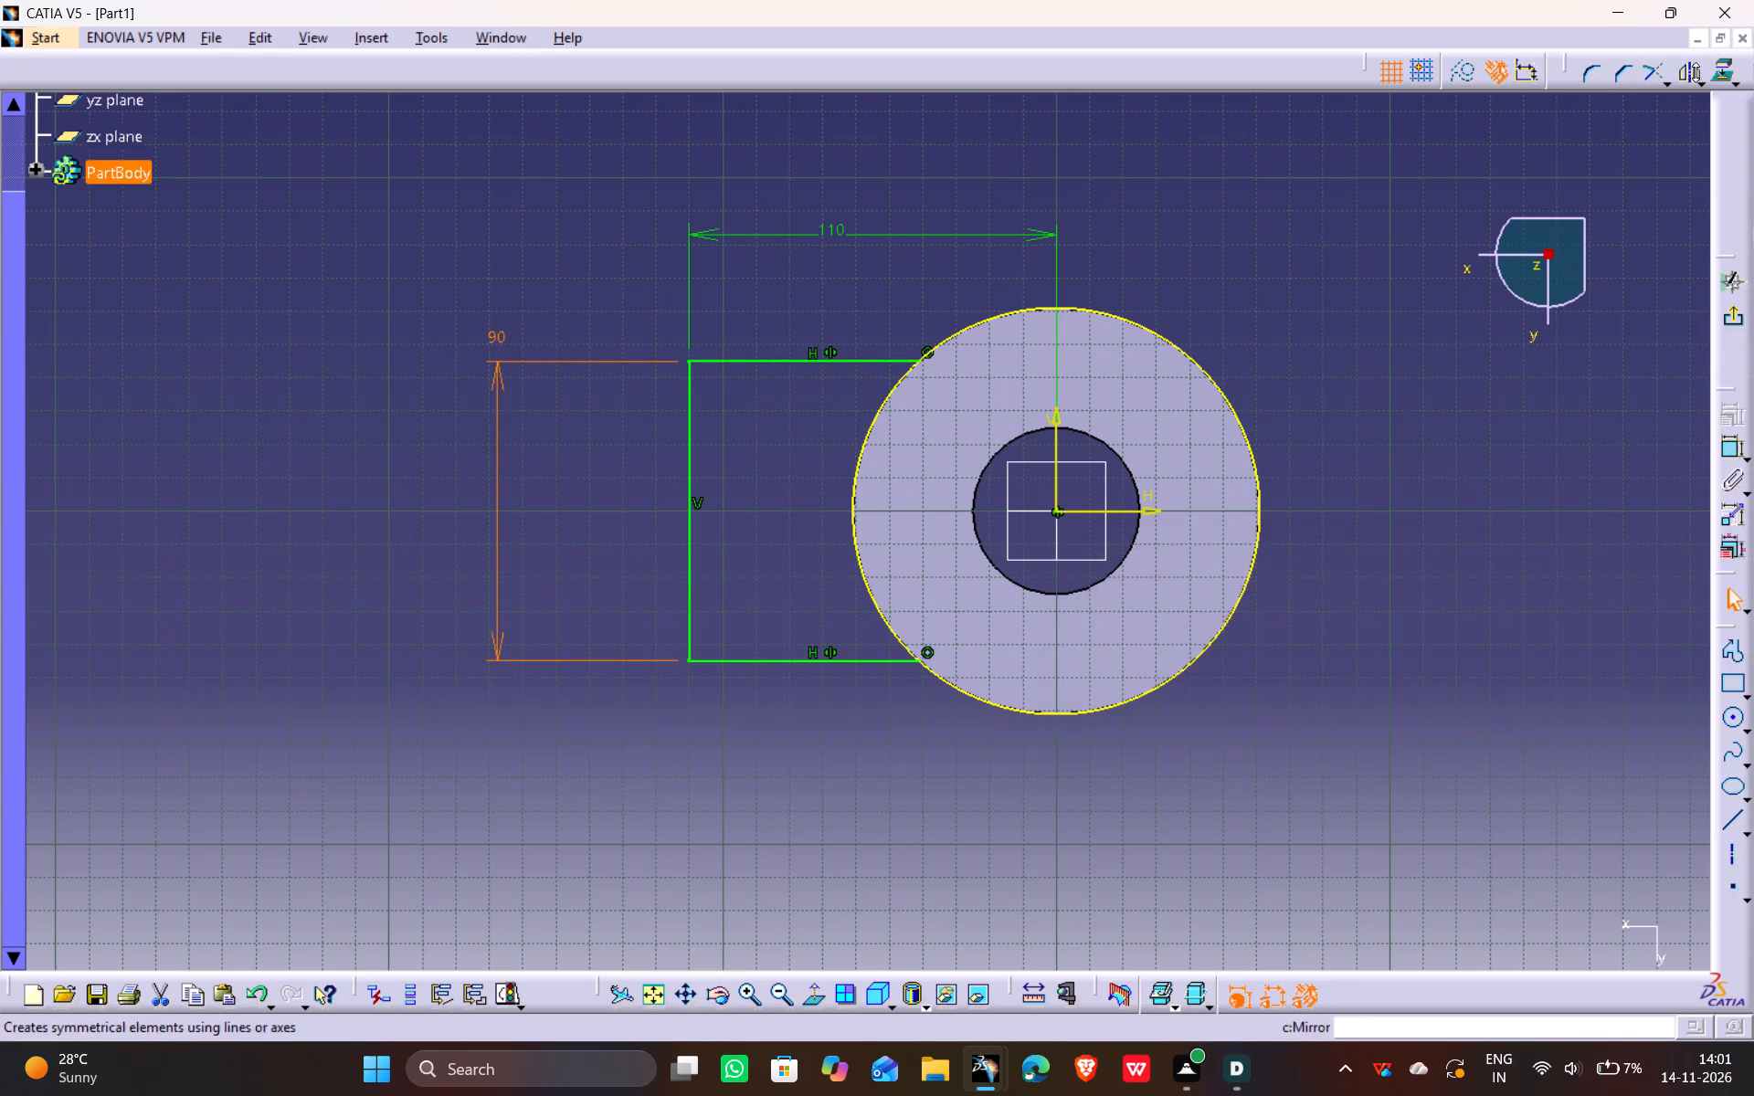
Quick Trim the projected circle's large arc beyond the profile's endpoints to leave a closed contour, and exit the sketch.
left_click(1670, 85)
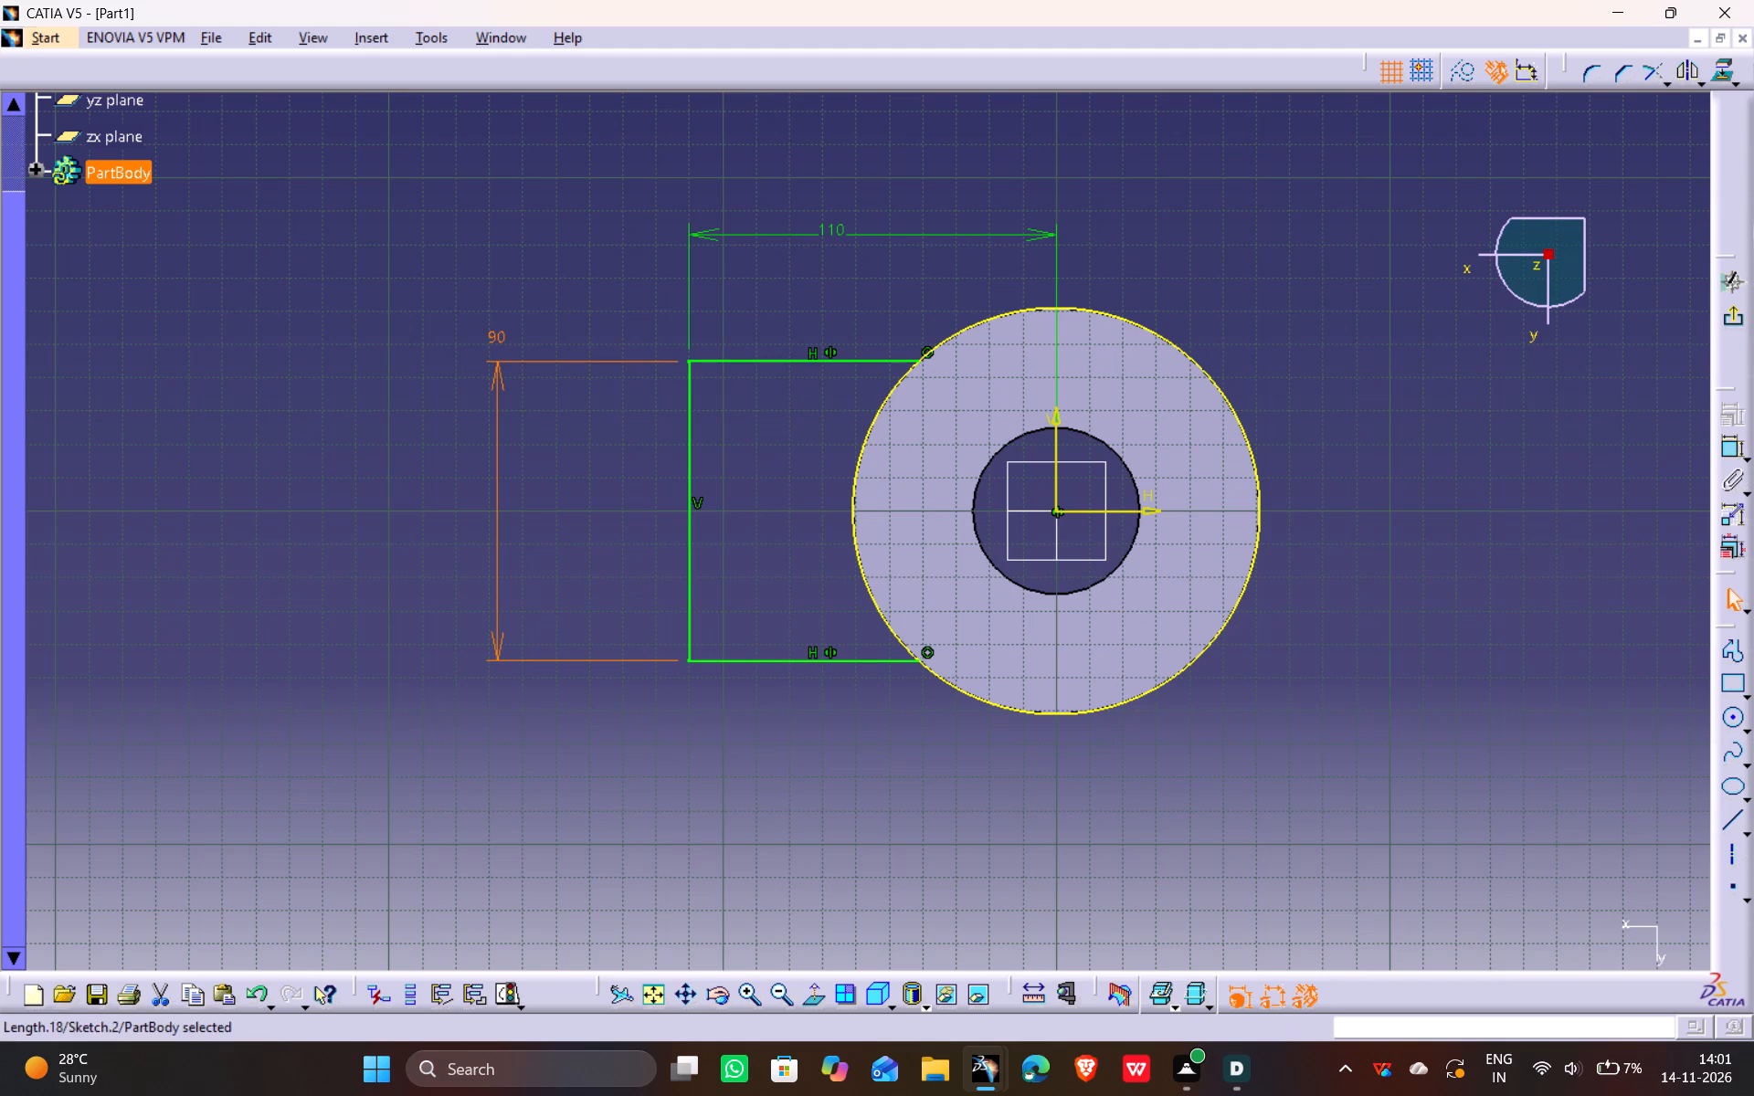
left_click(1668, 81)
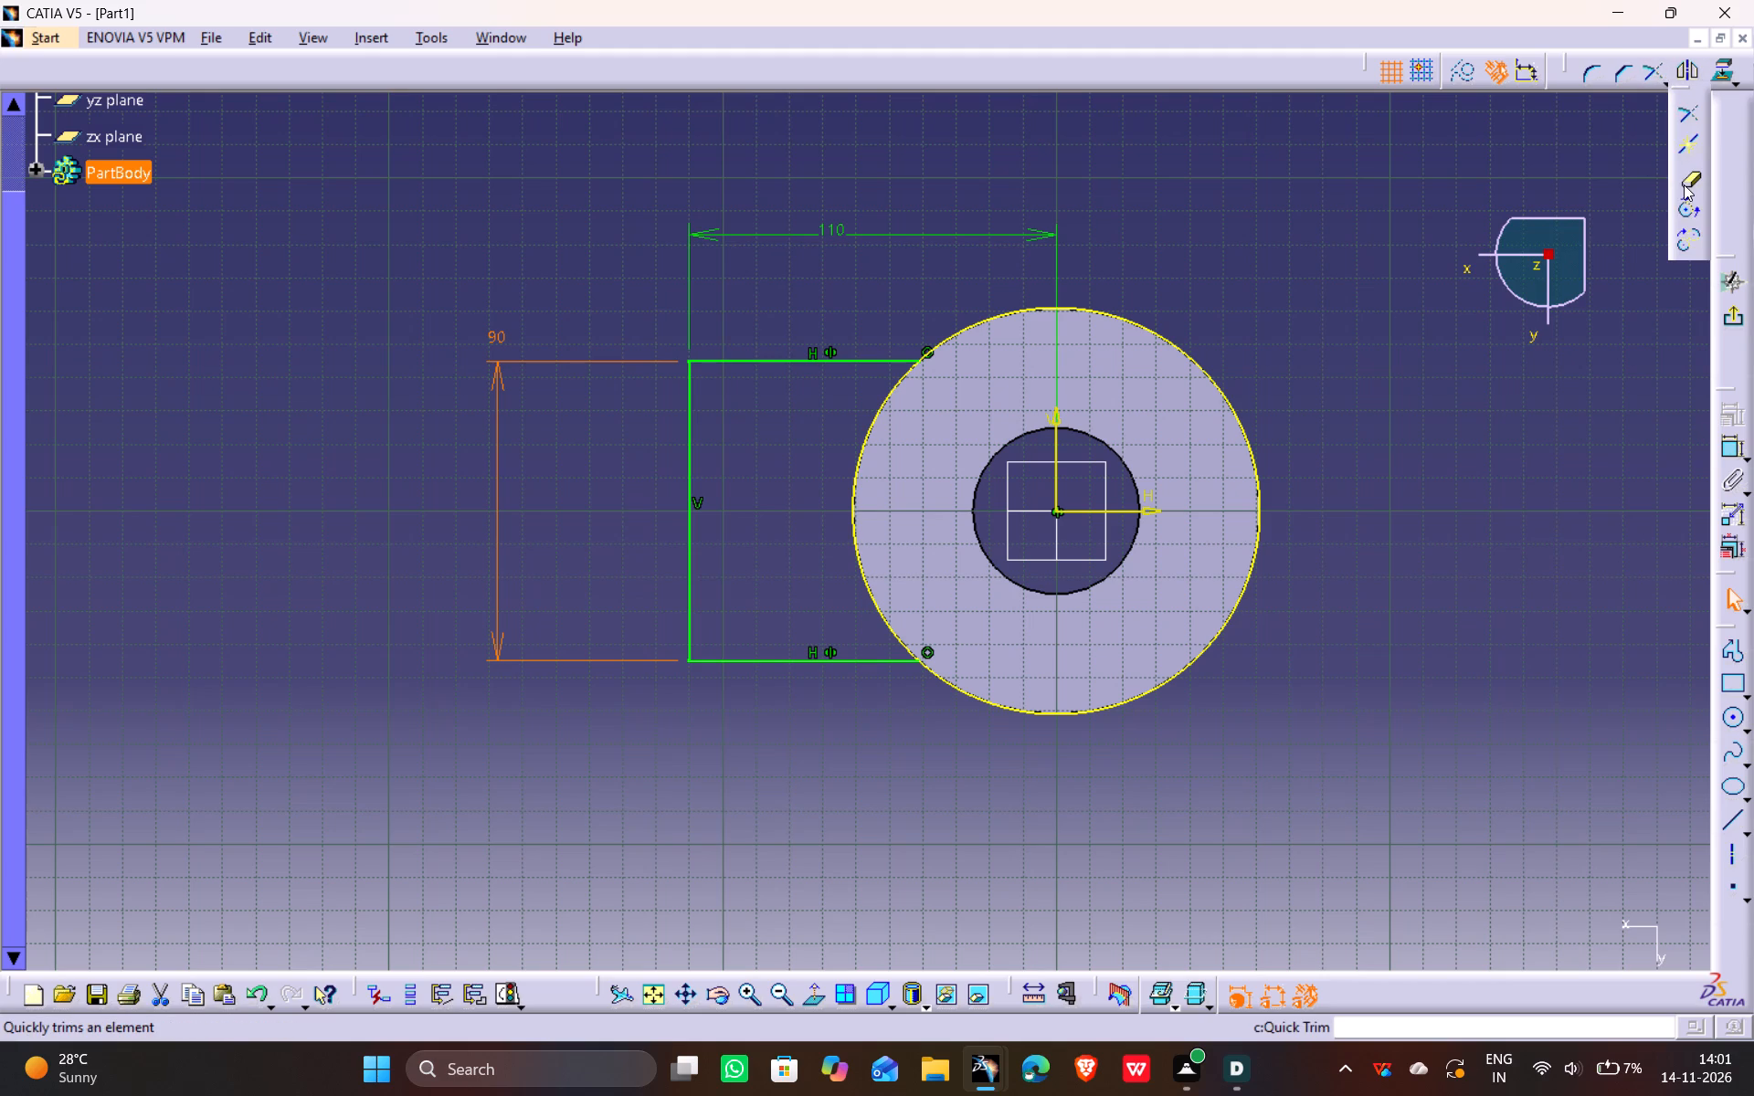
left_click(1684, 184)
left_click(1234, 400)
left_click(1234, 409)
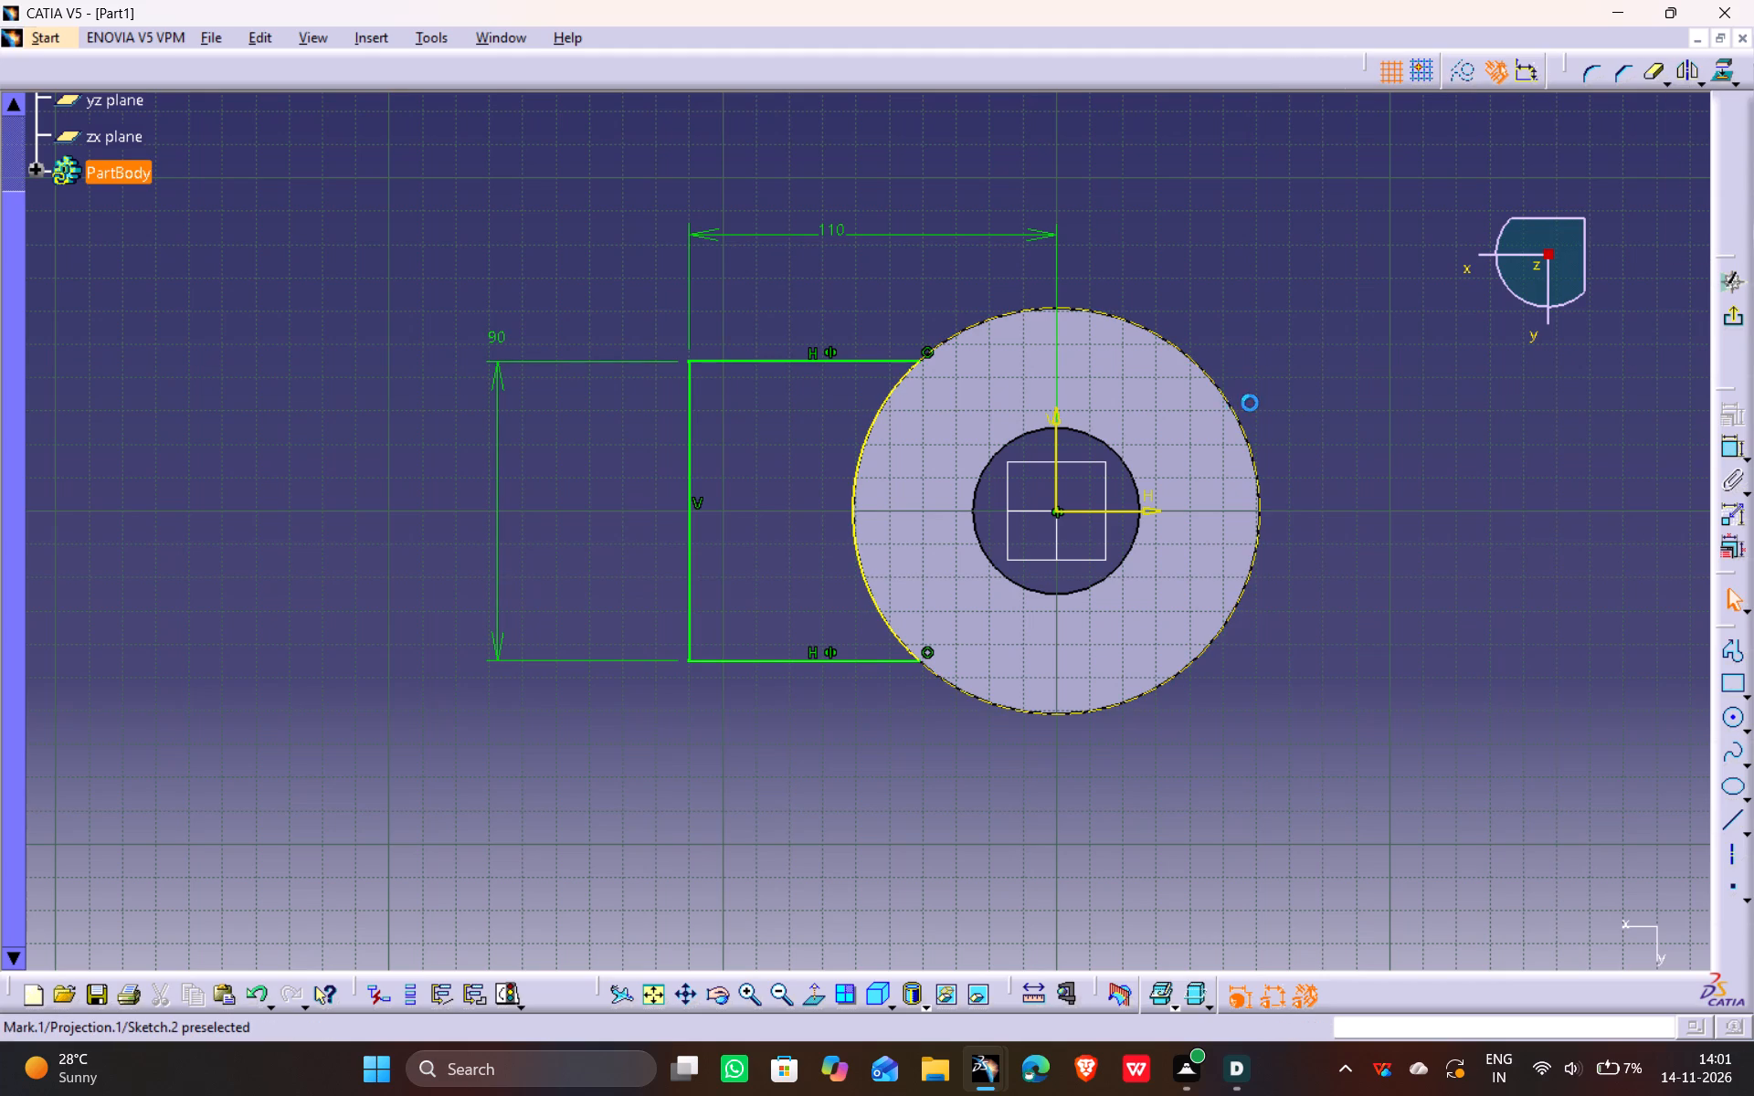
left_click(1735, 328)
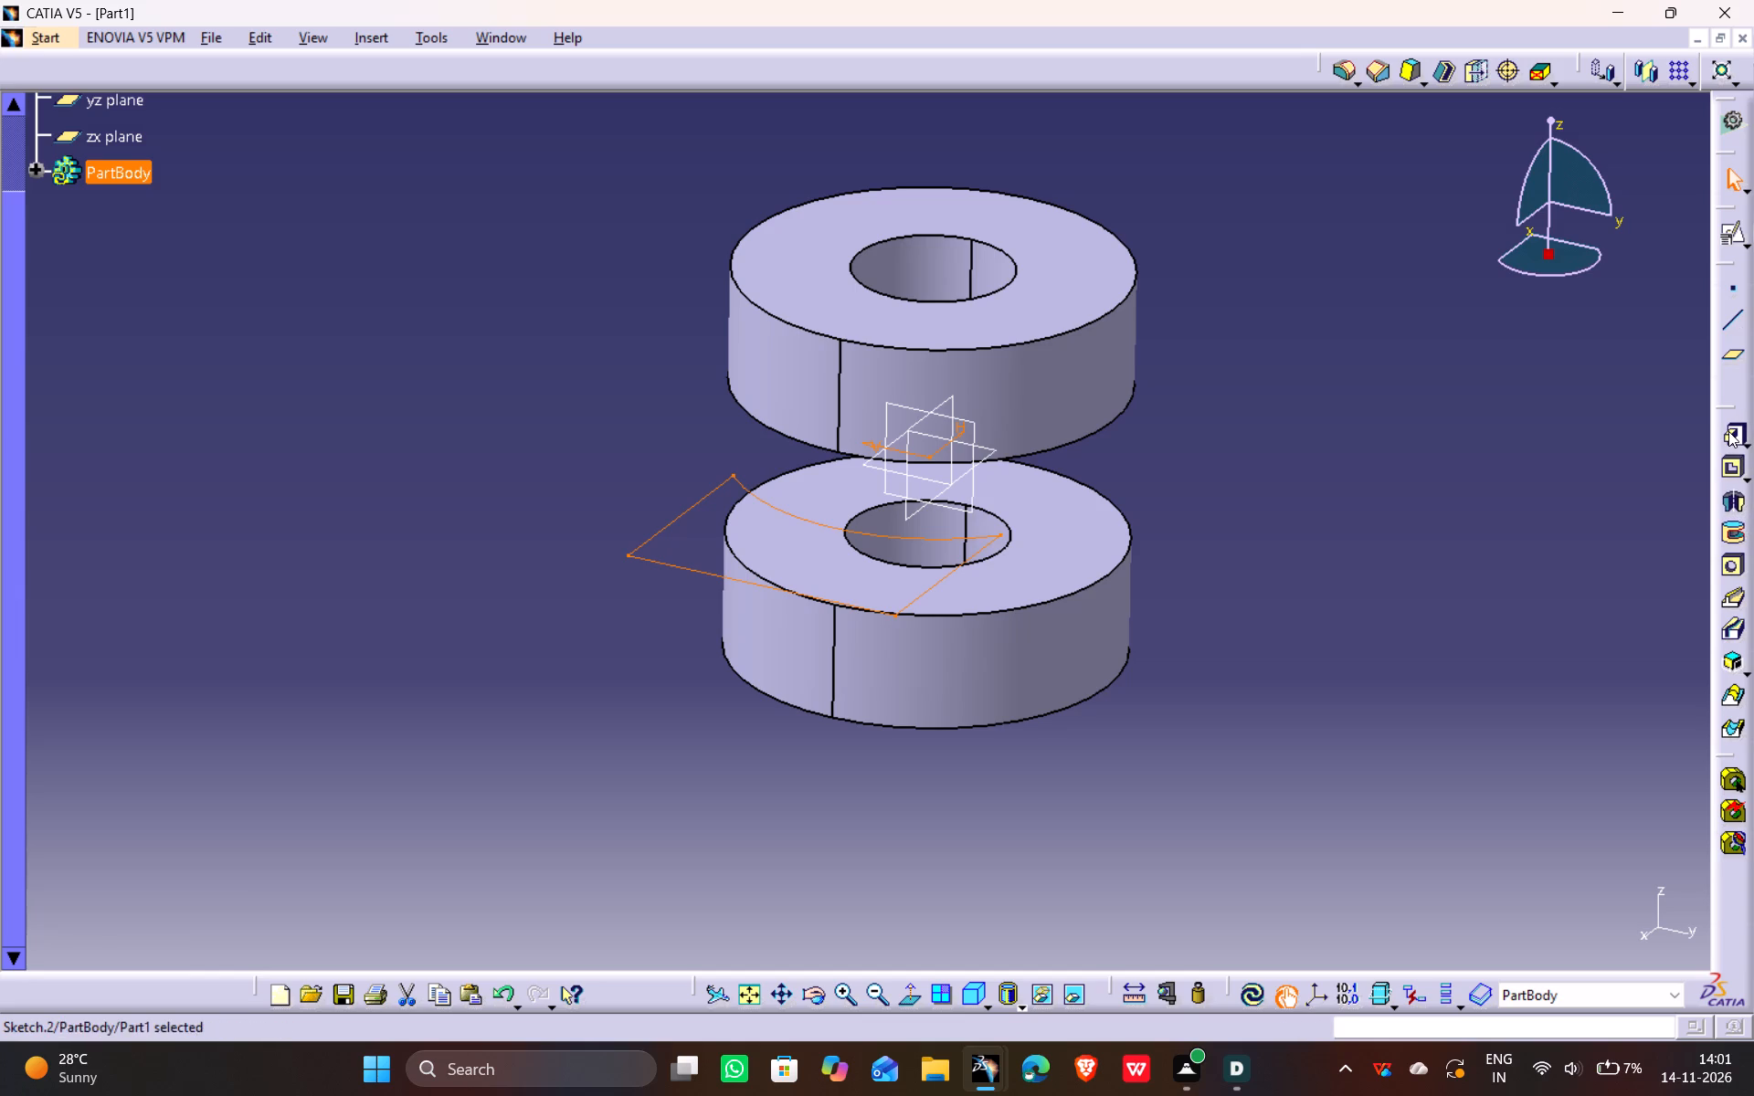
Pad the closed extension profile 56 mm with mirrored extent, forming the block that joins both rings.
middle_click_drag(899, 863, 798, 702)
scroll(892, 856, "down", 1)
left_click_drag(881, 847, 798, 702)
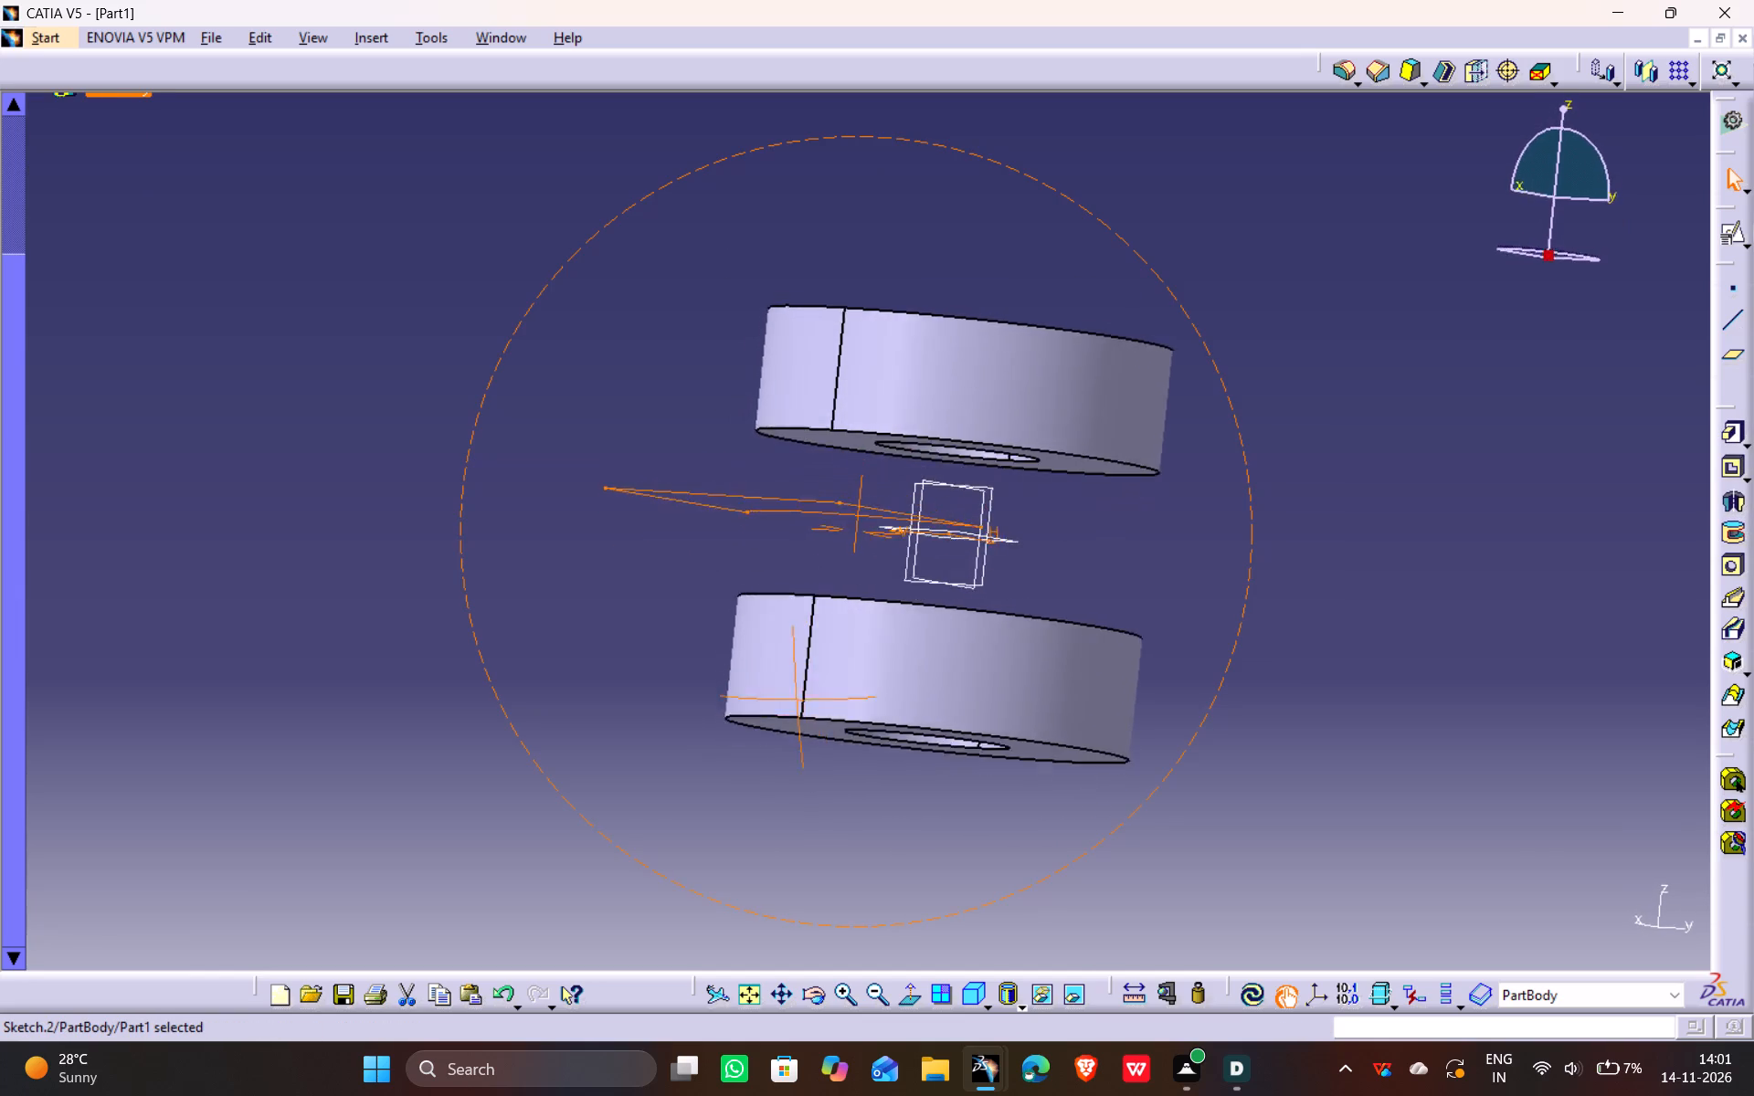
left_click_drag(798, 702, 828, 794)
middle_click_drag(798, 702, 829, 796)
left_click(1726, 433)
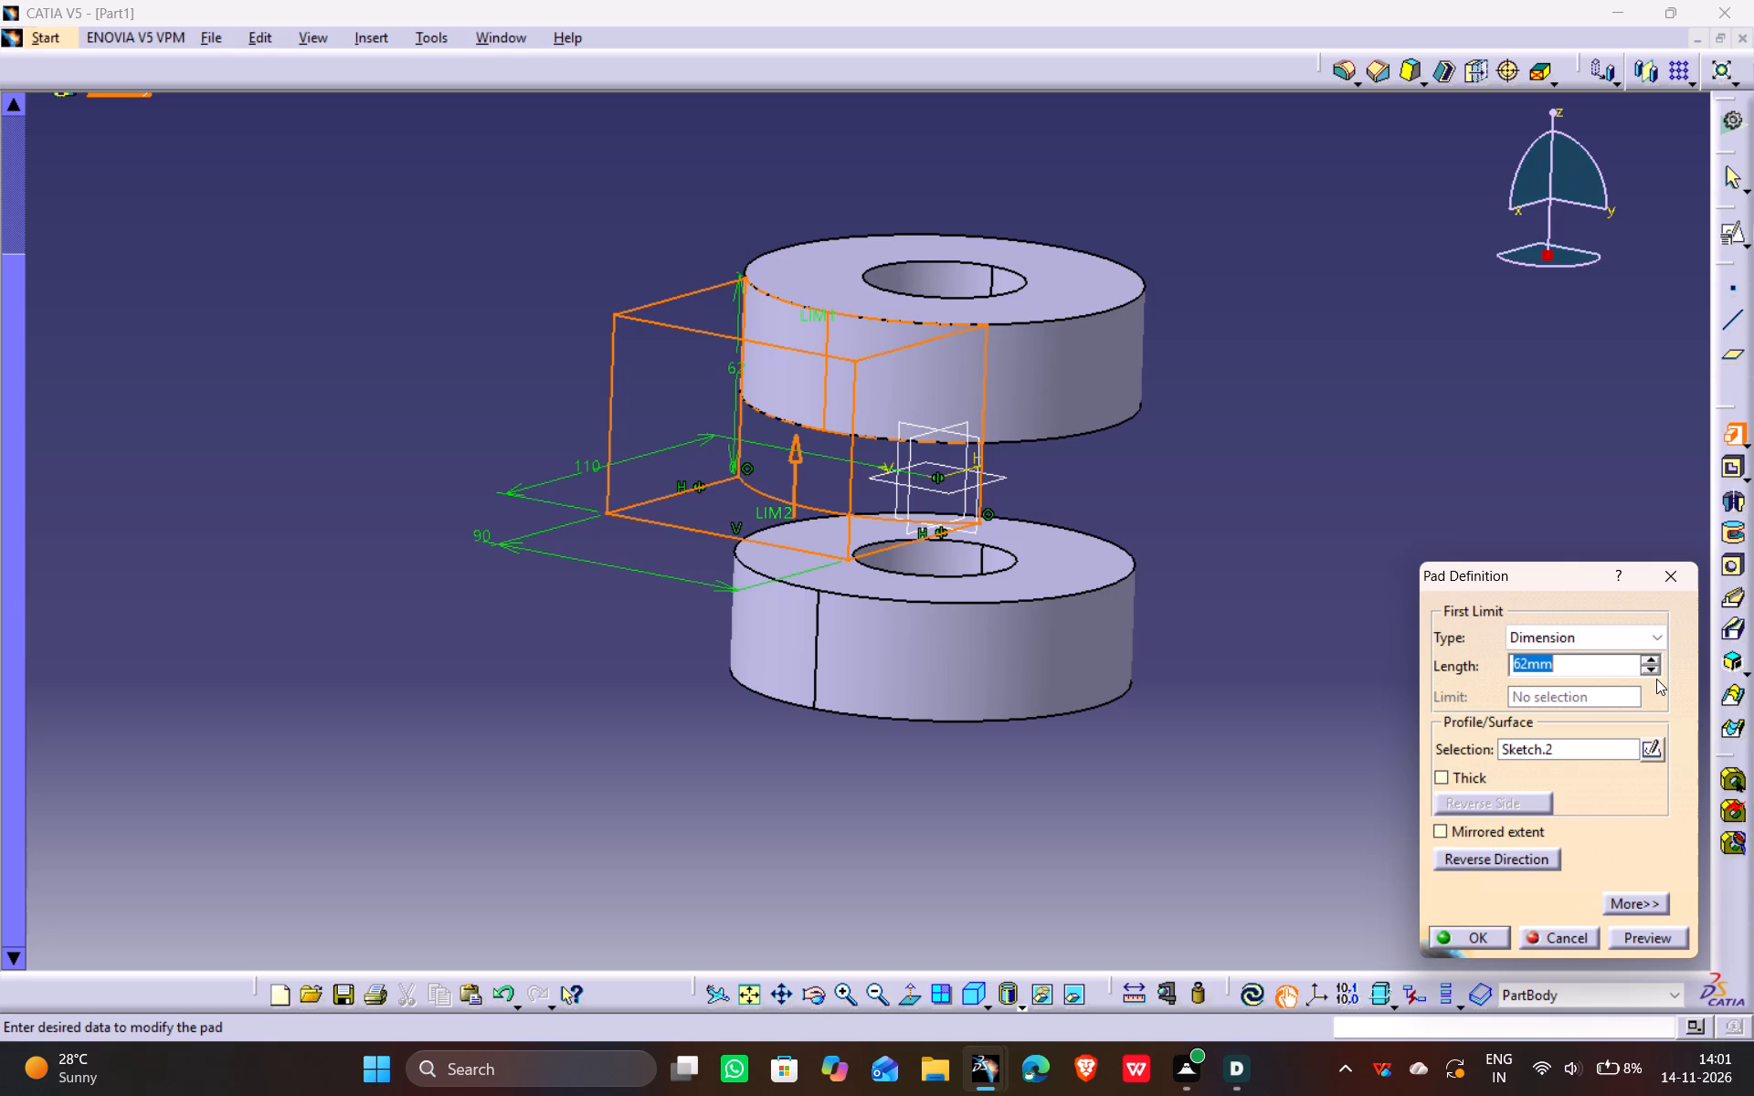
type("56")
left_click(1341, 424)
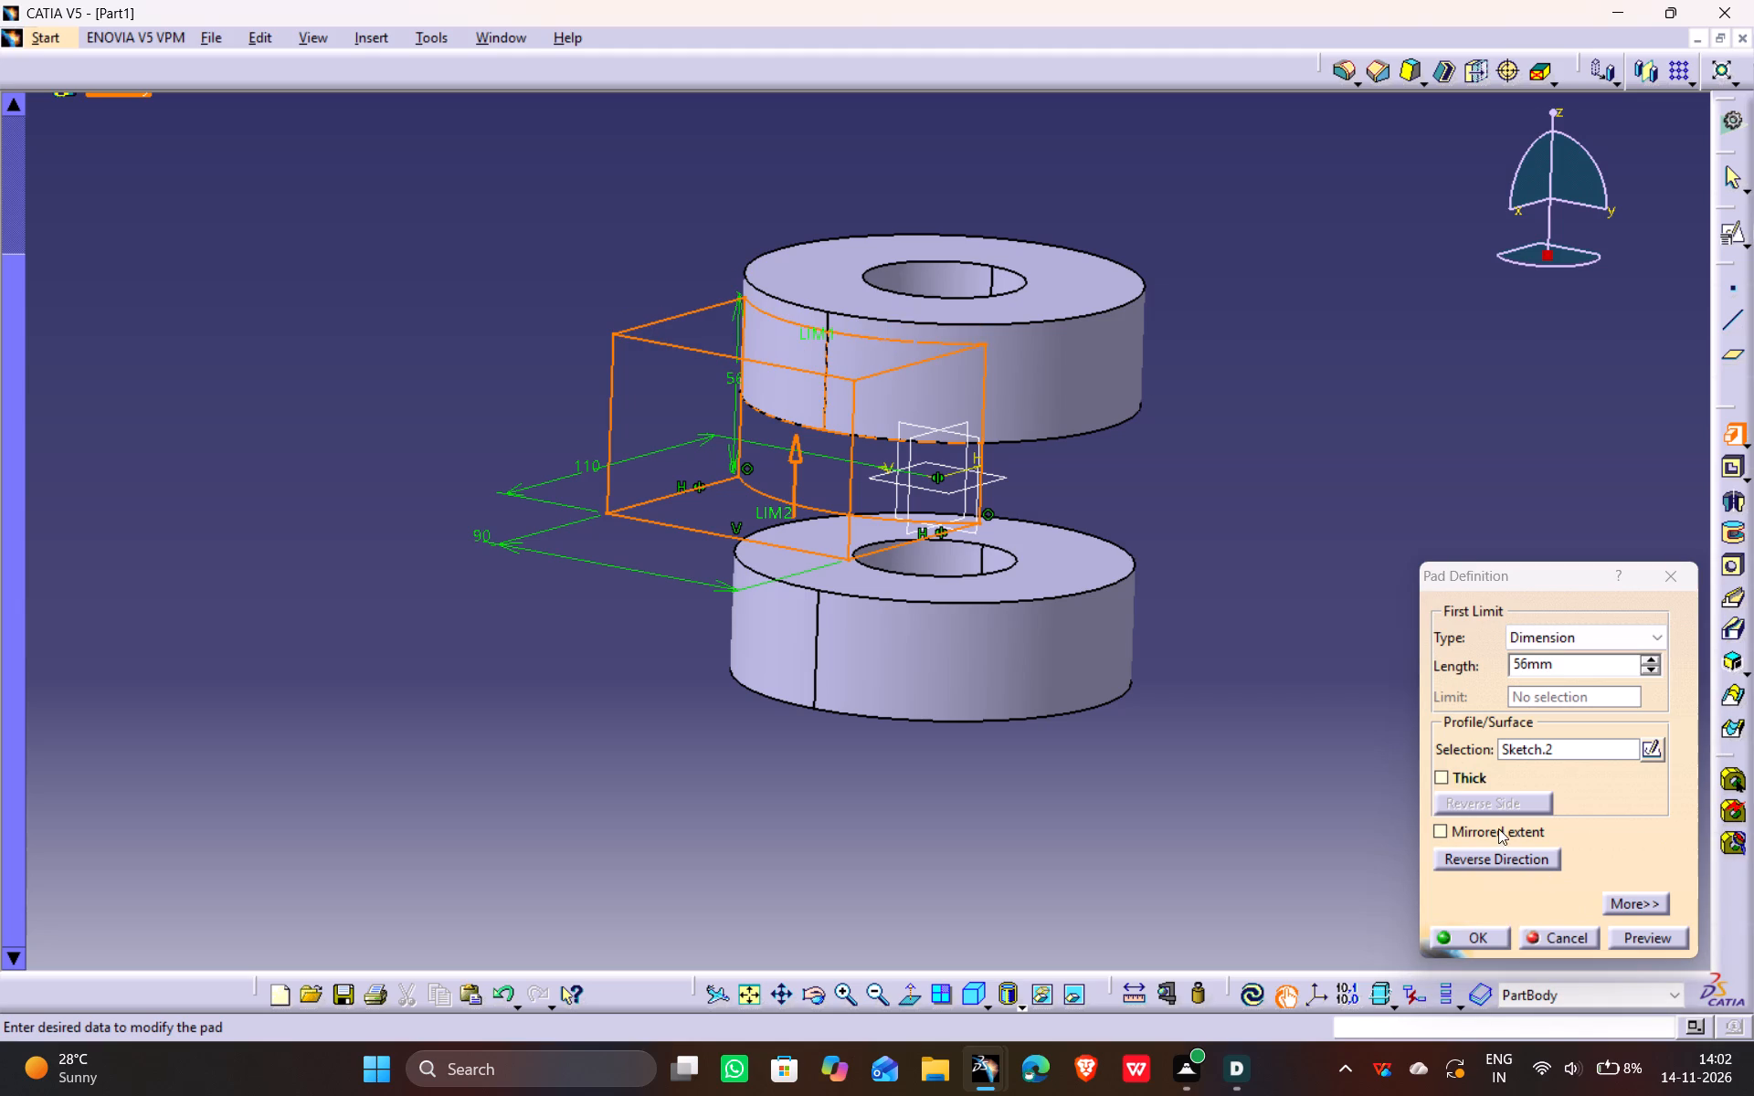
left_click(1499, 827)
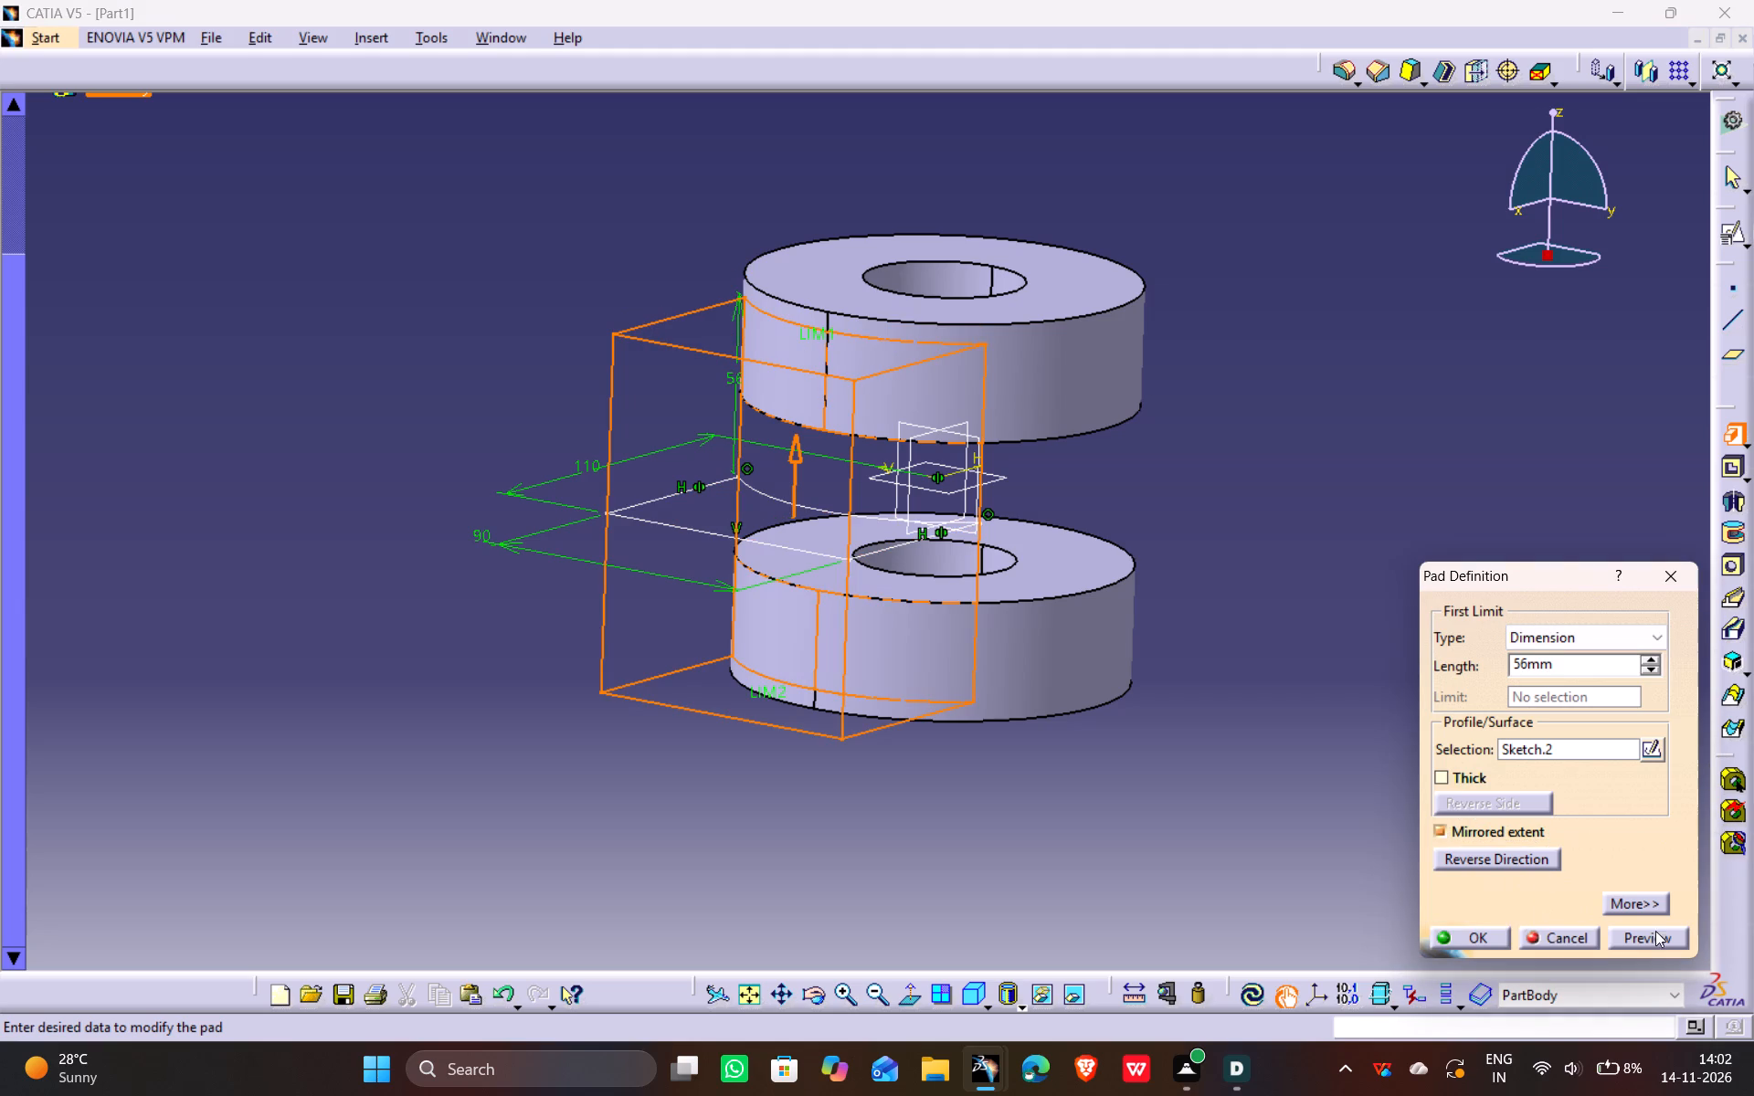
left_click(1670, 937)
scroll(1256, 640, "down", 2)
middle_click_drag(1256, 640, 900, 609)
left_click_drag(1240, 635, 900, 609)
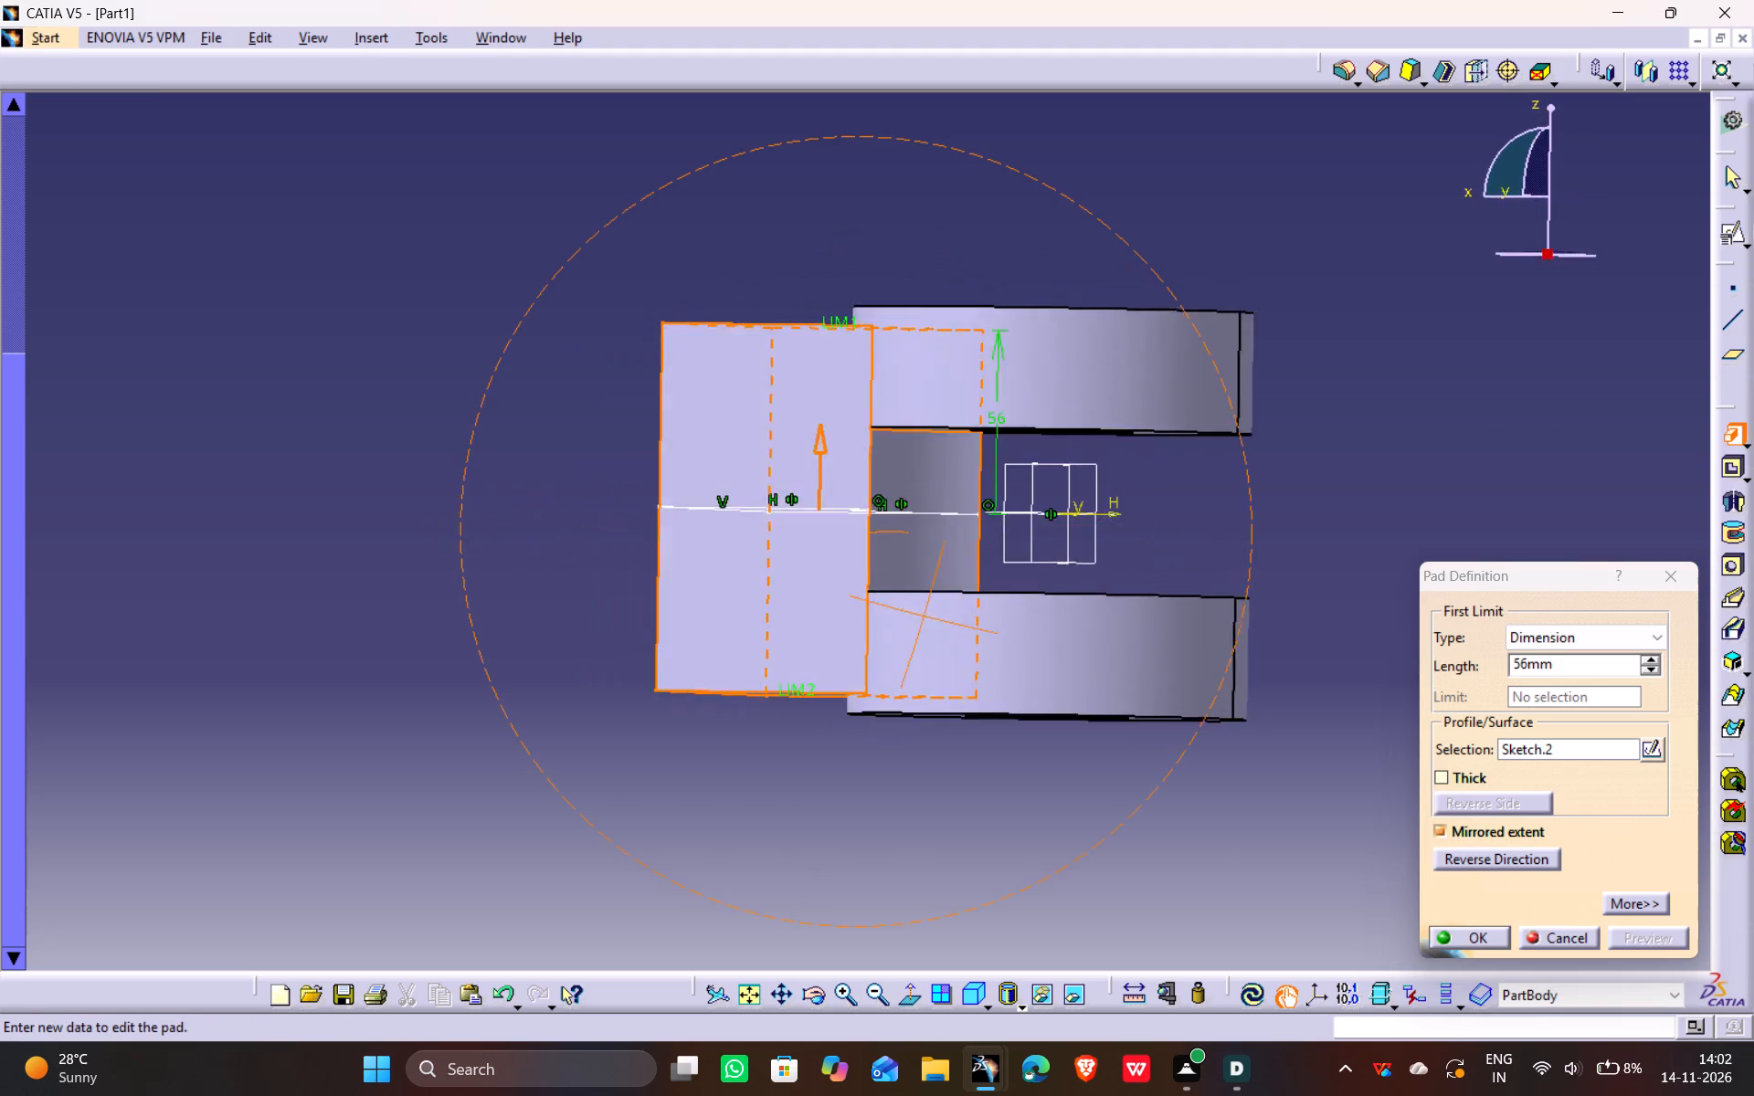
left_click_drag(900, 609, 925, 661)
middle_click_drag(900, 609, 924, 660)
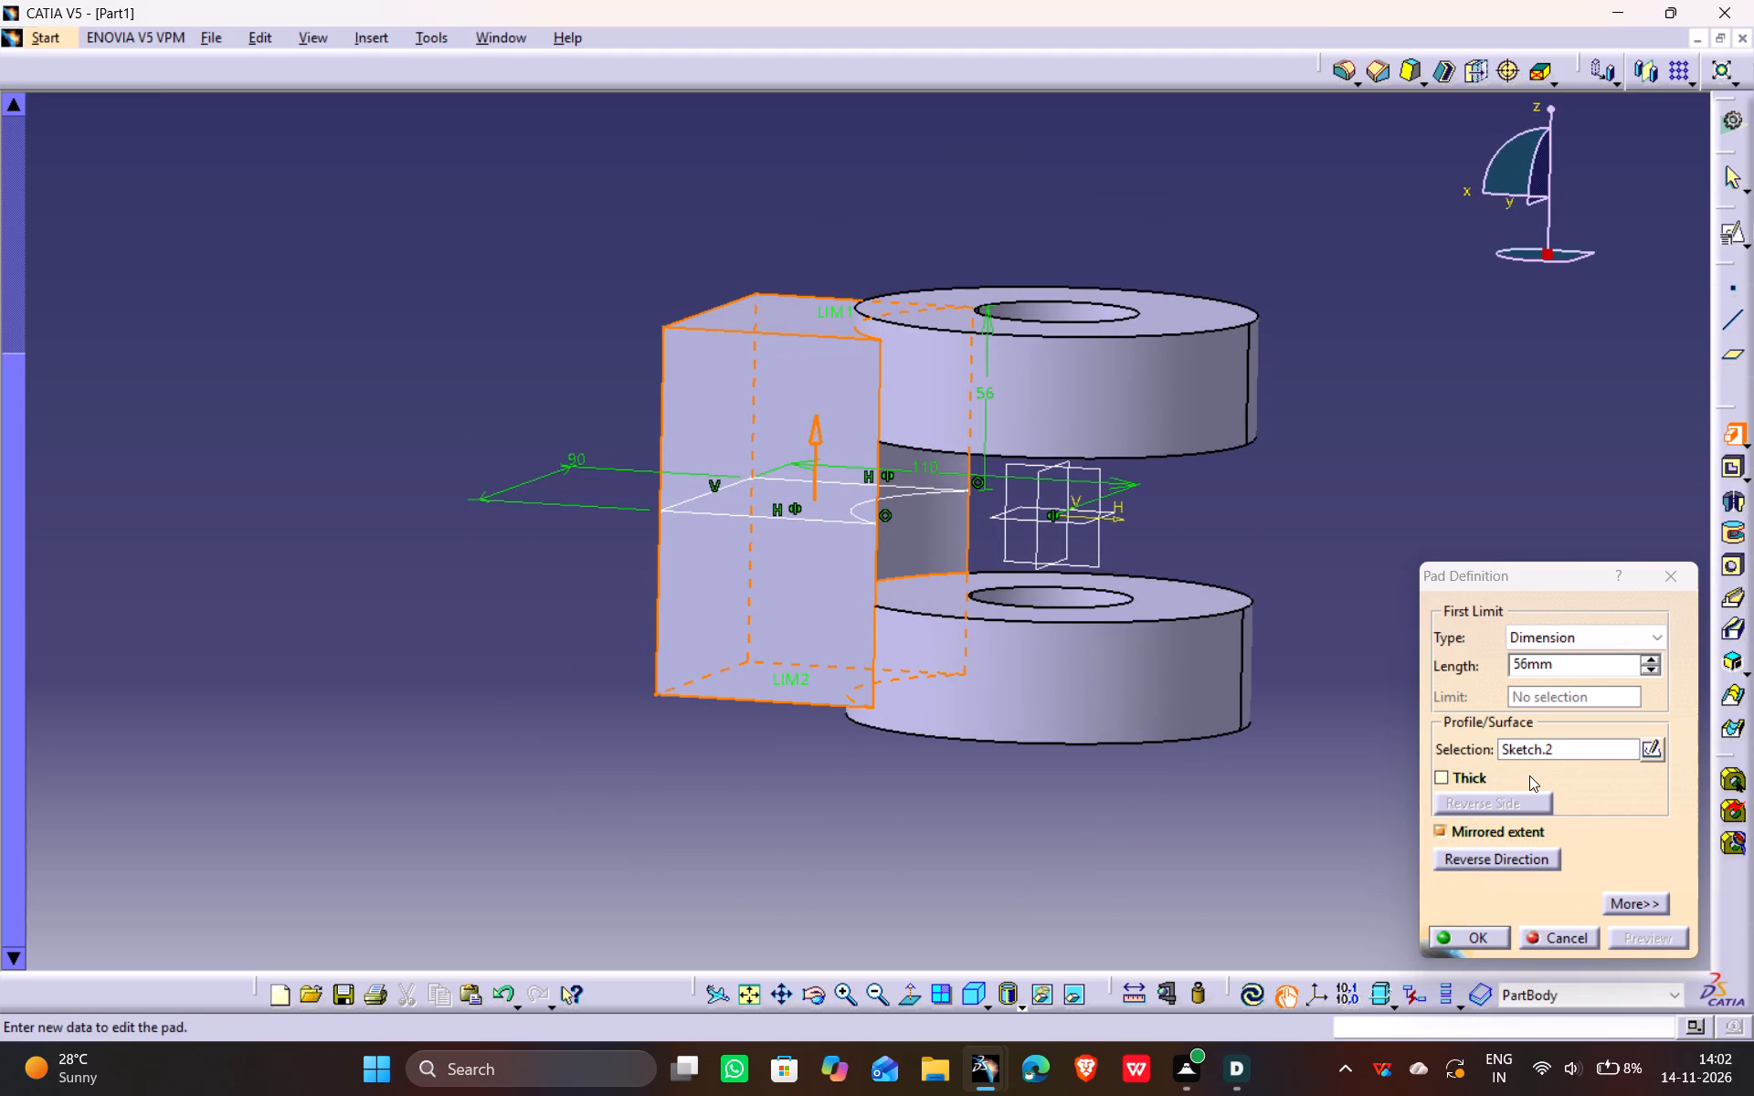
left_click(1631, 901)
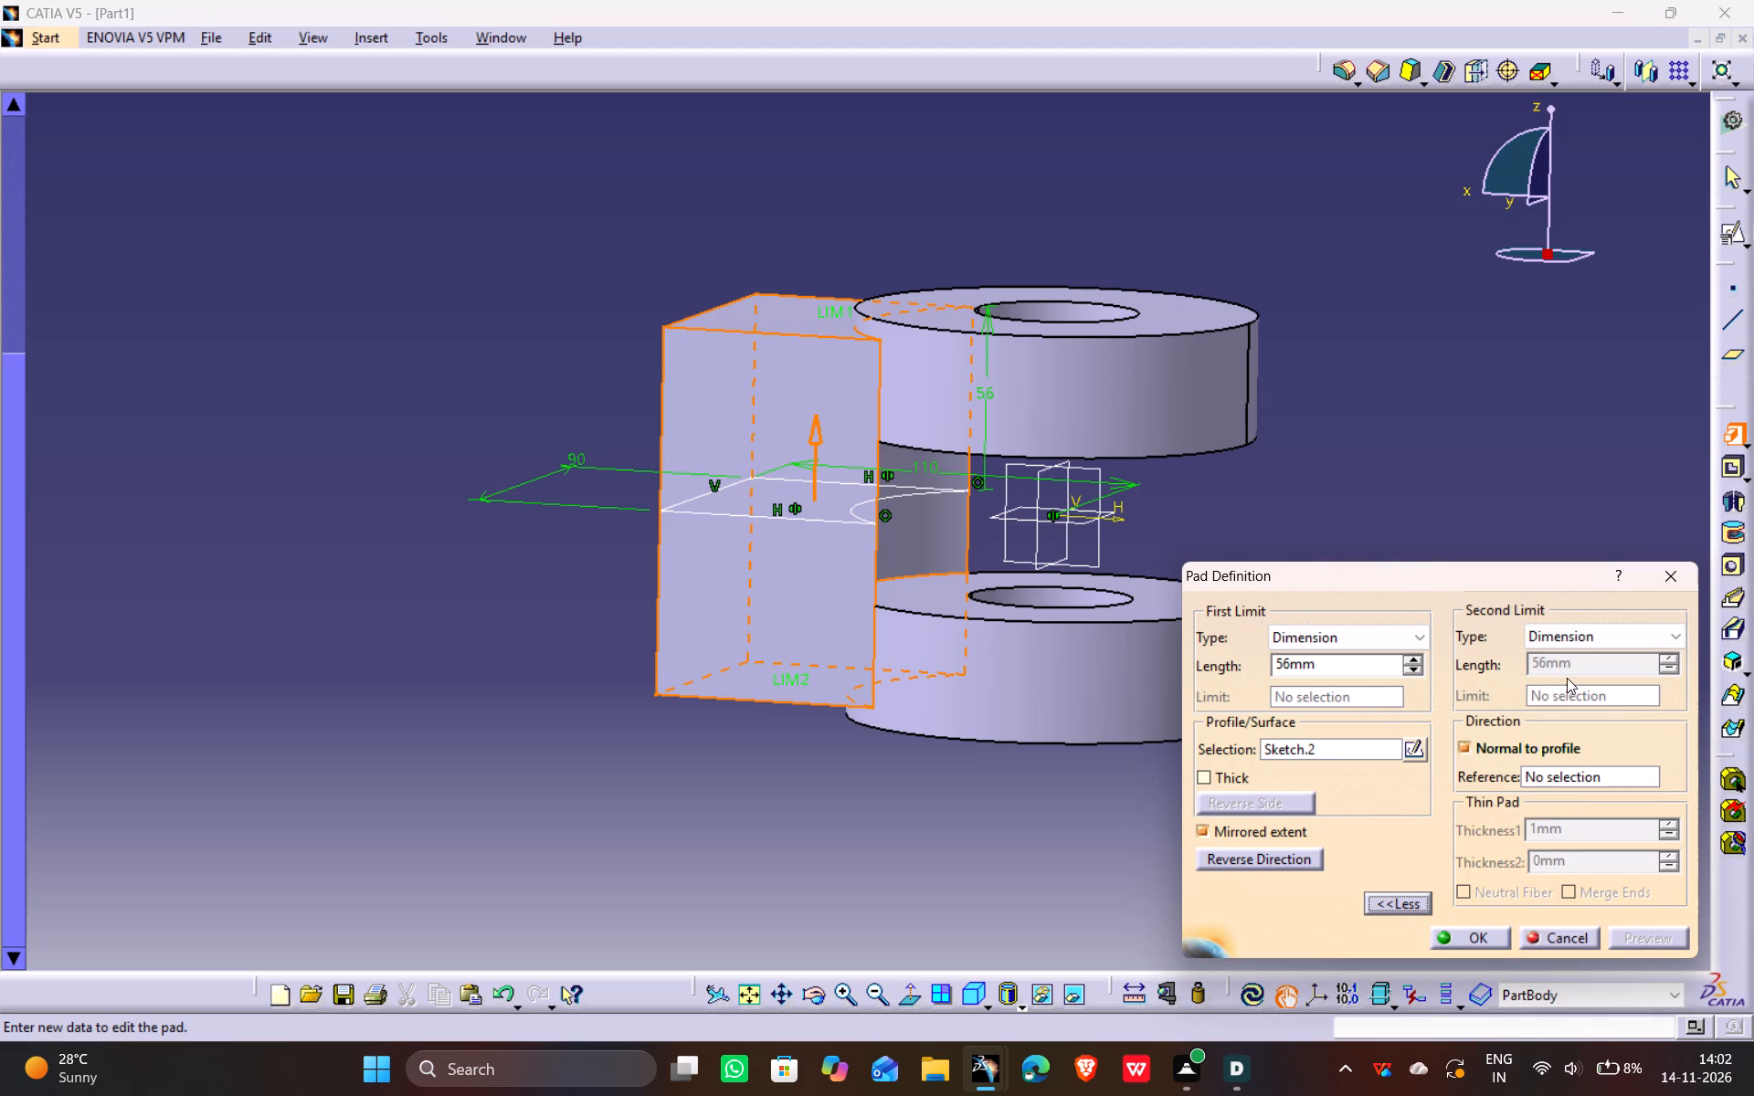
left_click(1555, 660)
left_click(1479, 936)
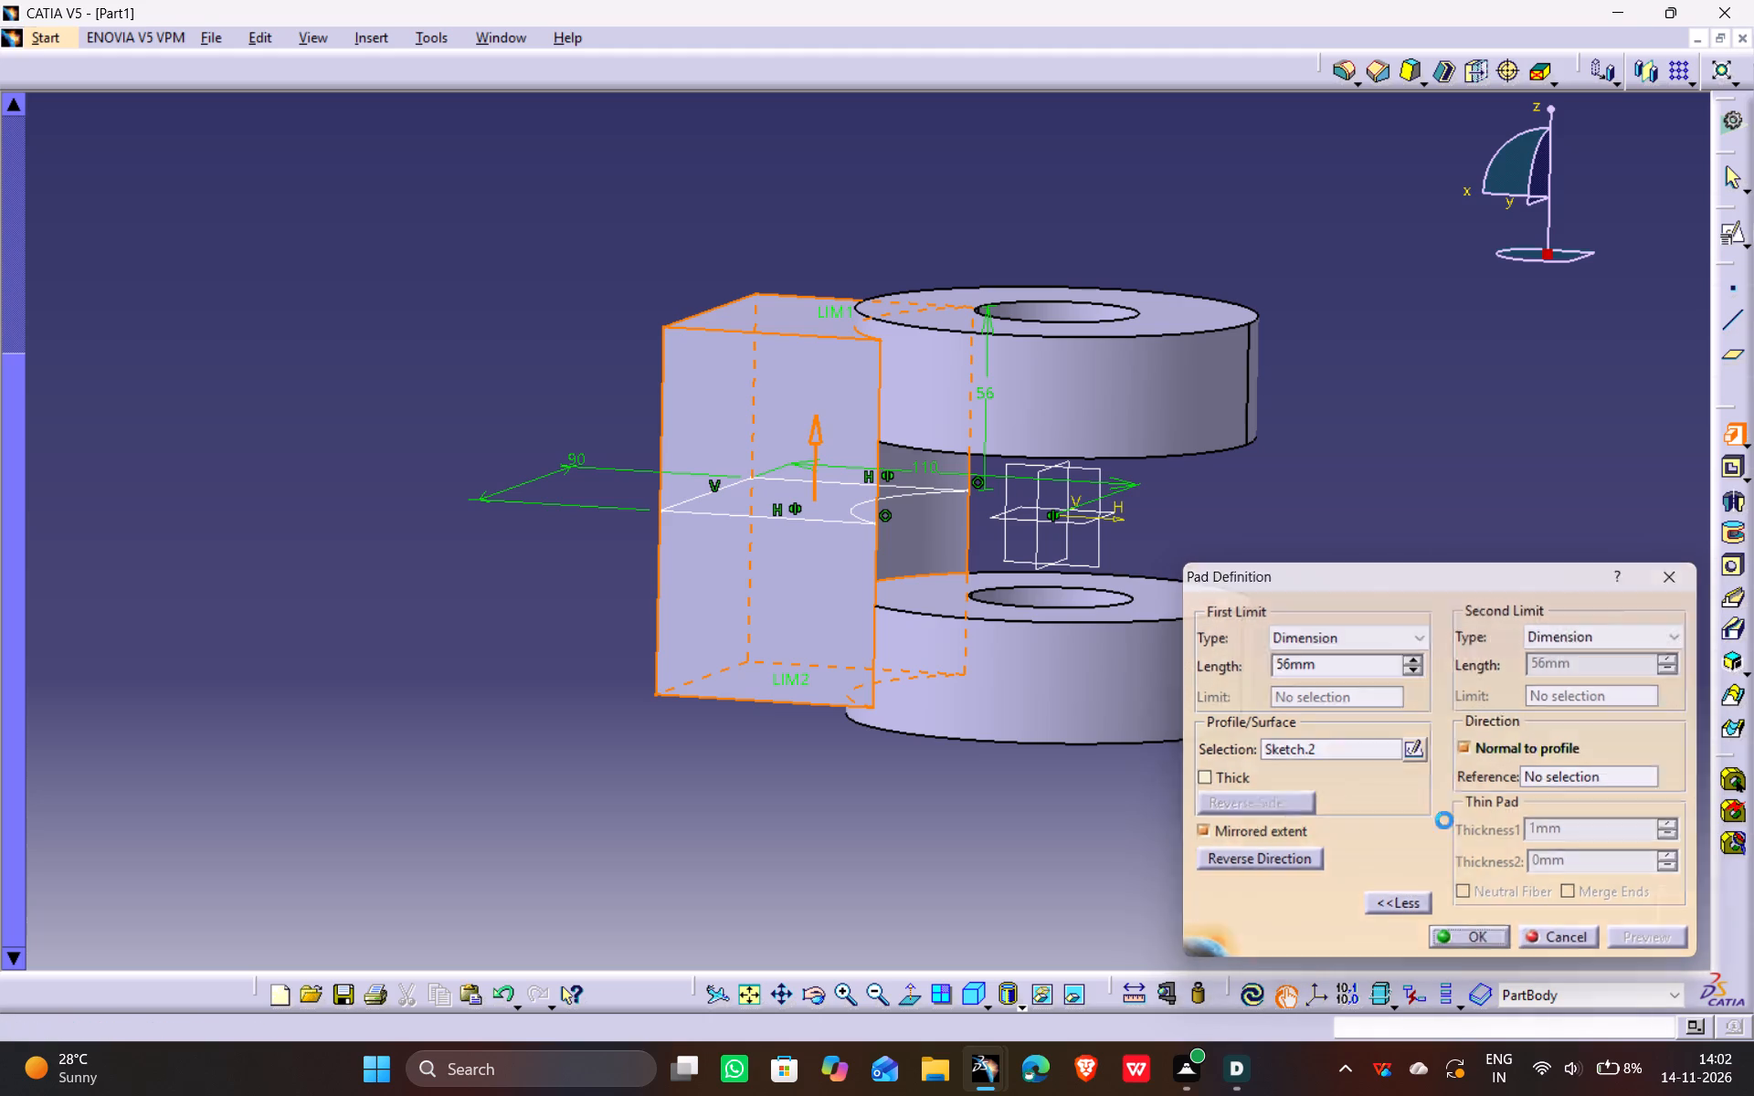
left_click(1400, 406)
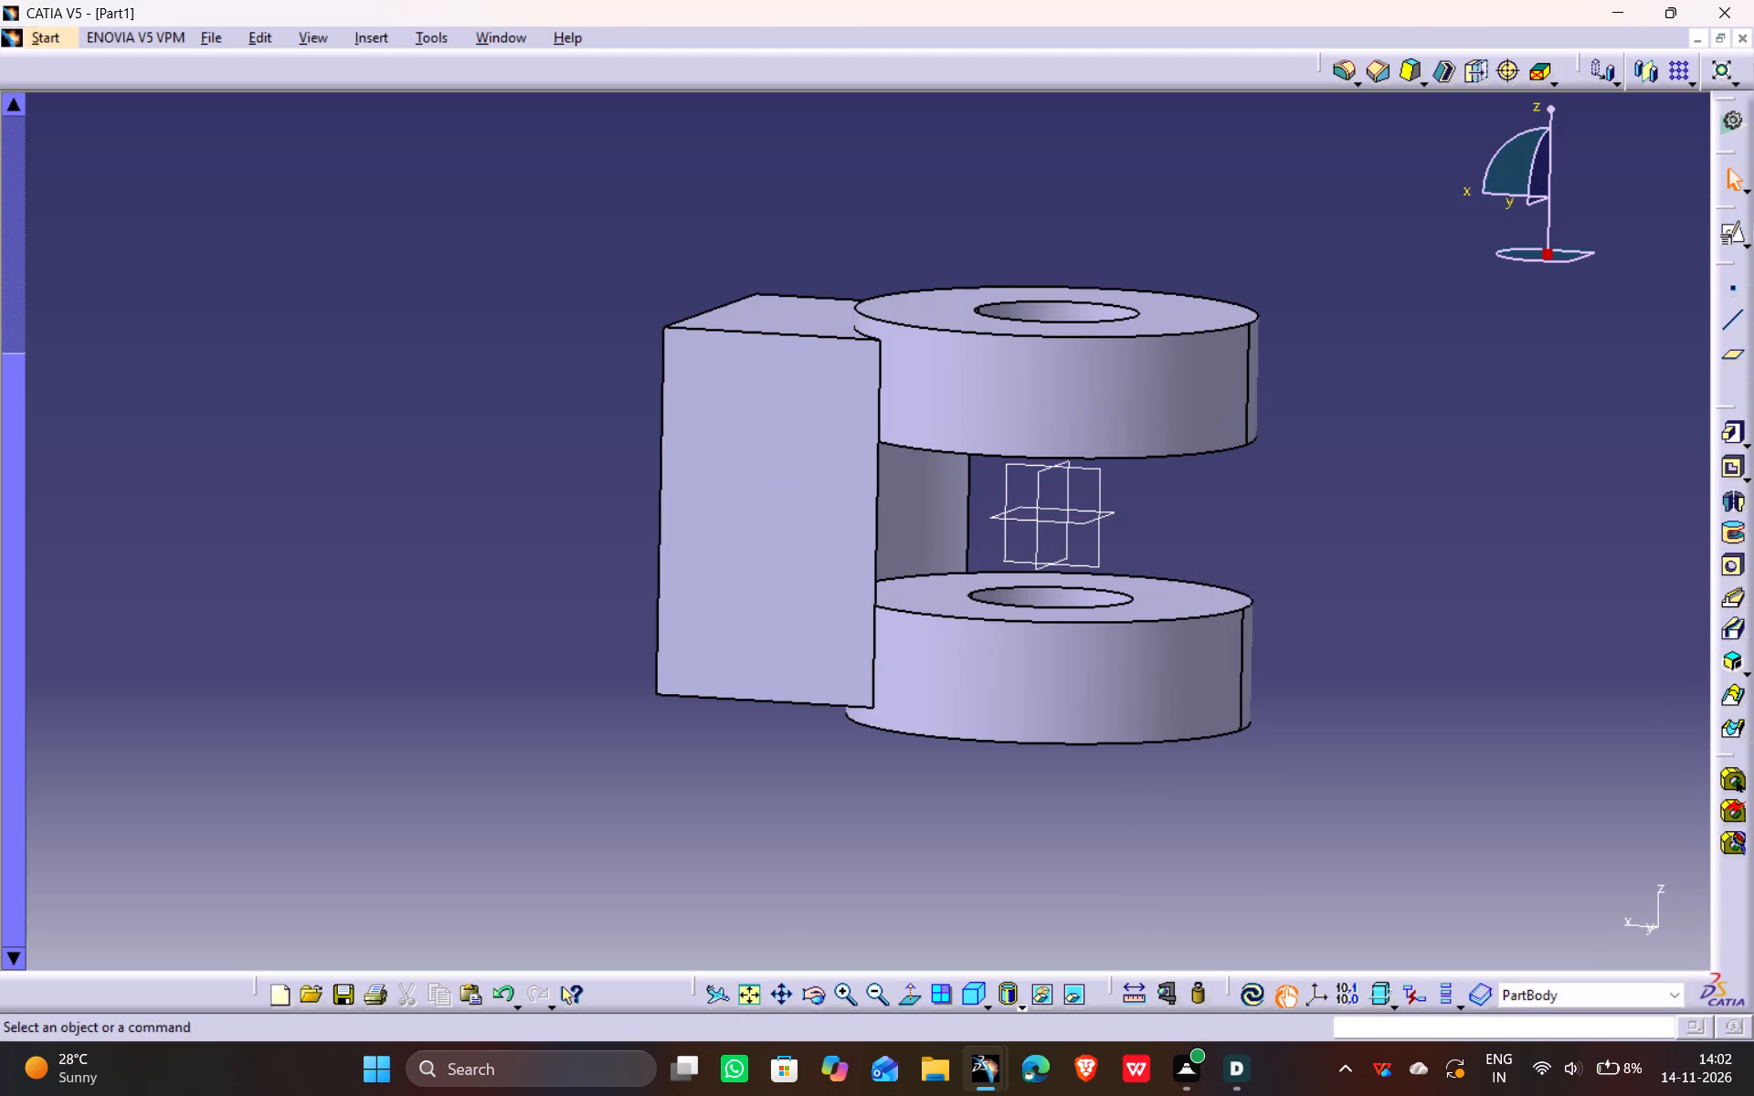
Start a positioned sketch on the xy plane with both the H and V directions reversed.
left_click(1062, 524)
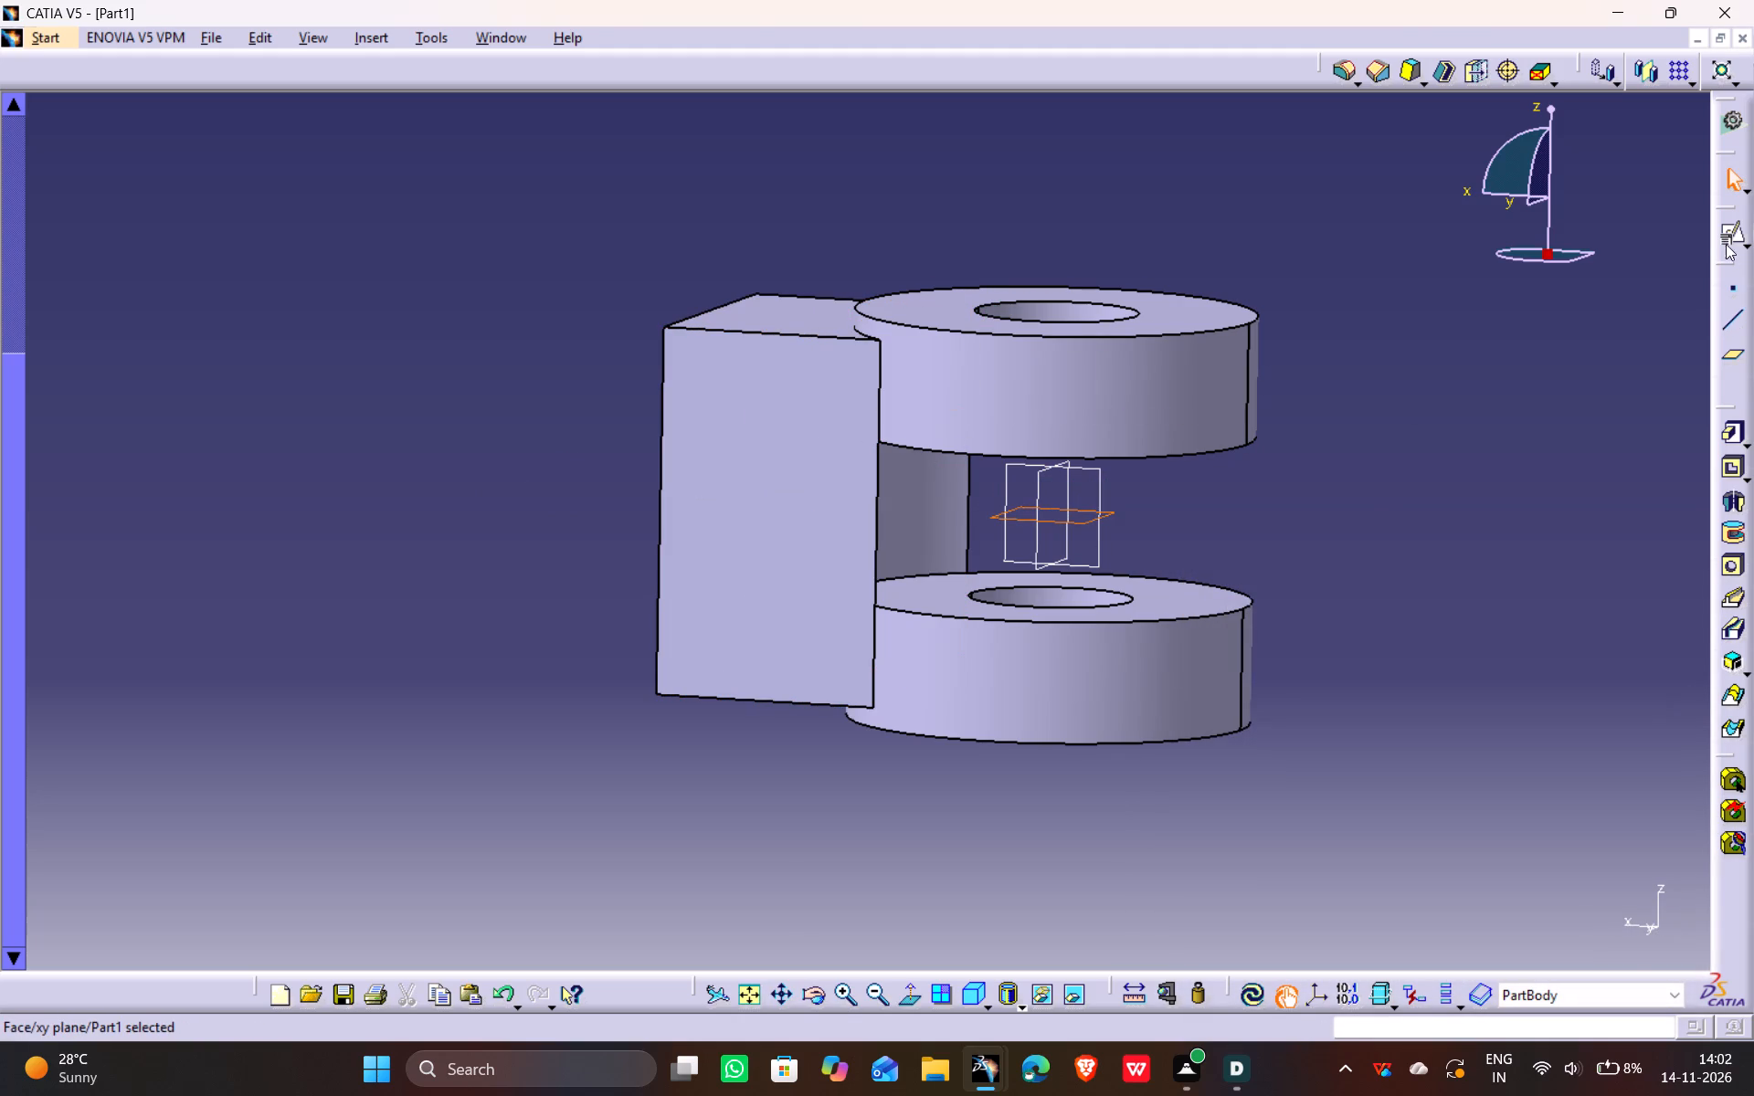
left_click(1726, 237)
left_click(1498, 978)
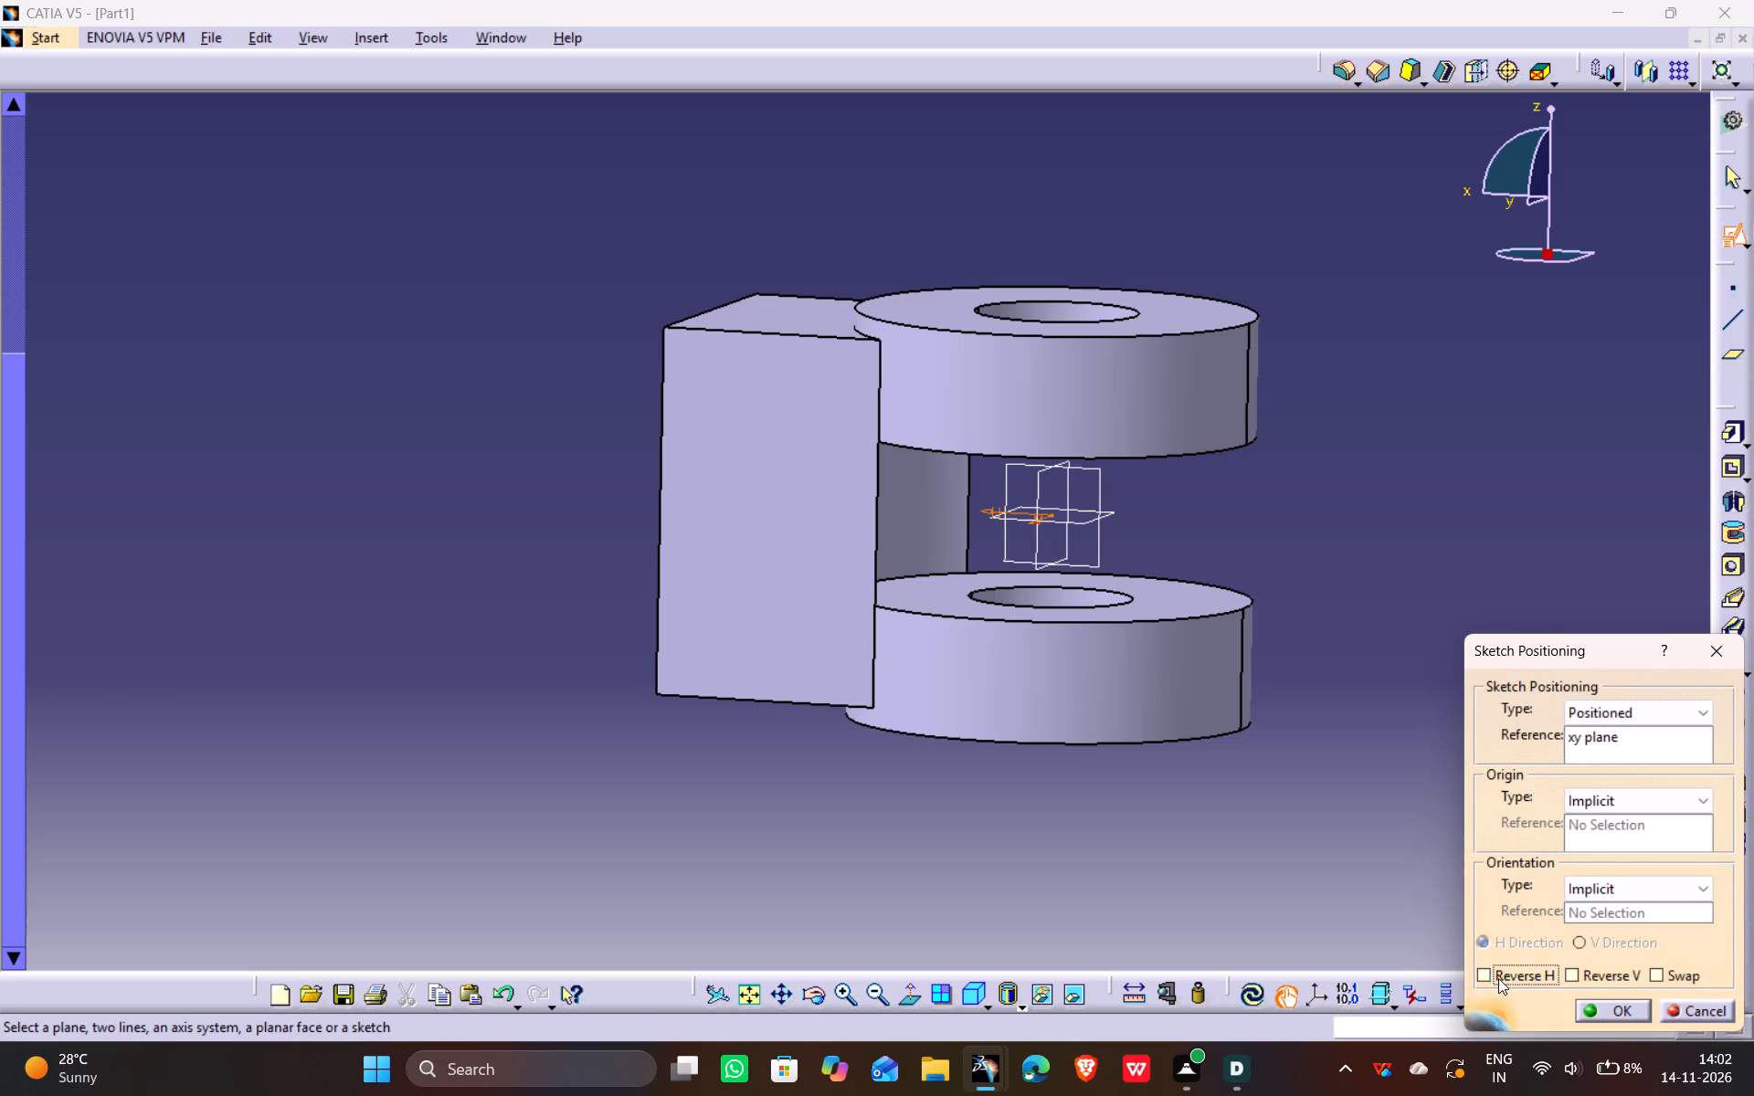
left_click(1580, 977)
left_click(1600, 1011)
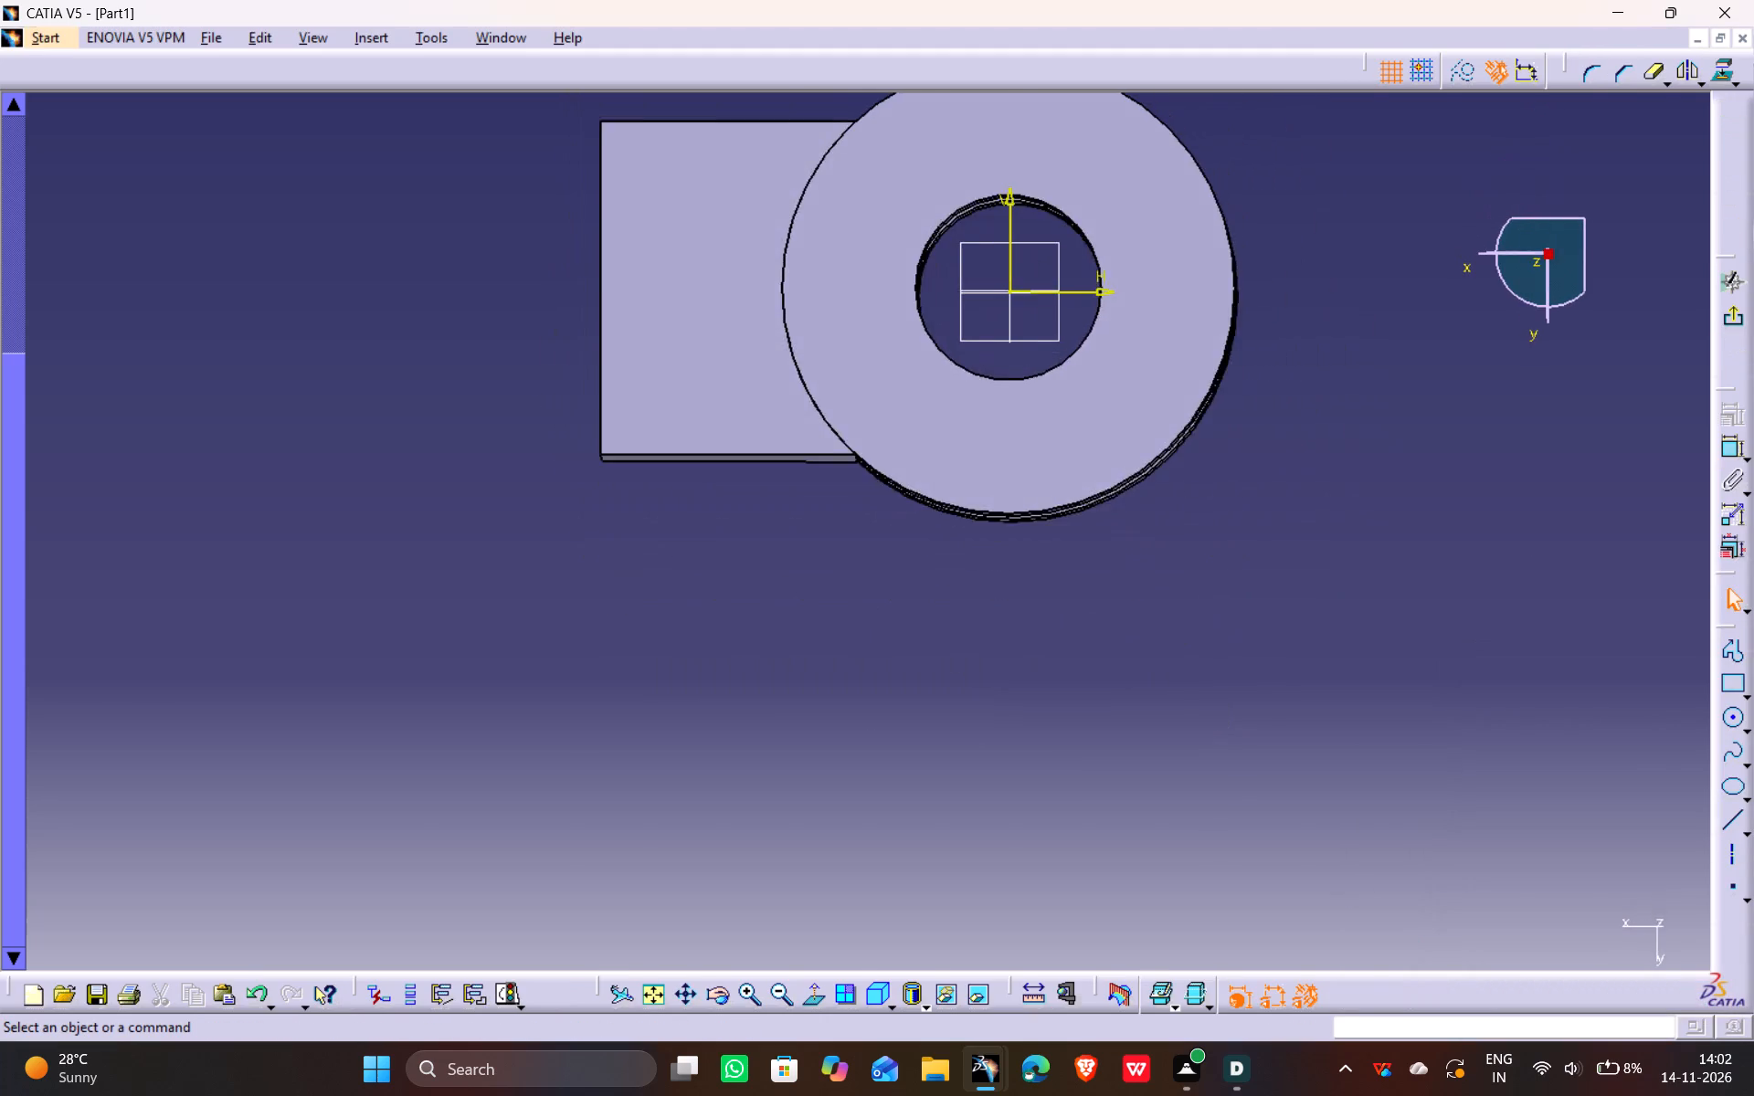
Project the ring's outer circular edge onto the sketch plane.
middle_click_drag(866, 413, 866, 679)
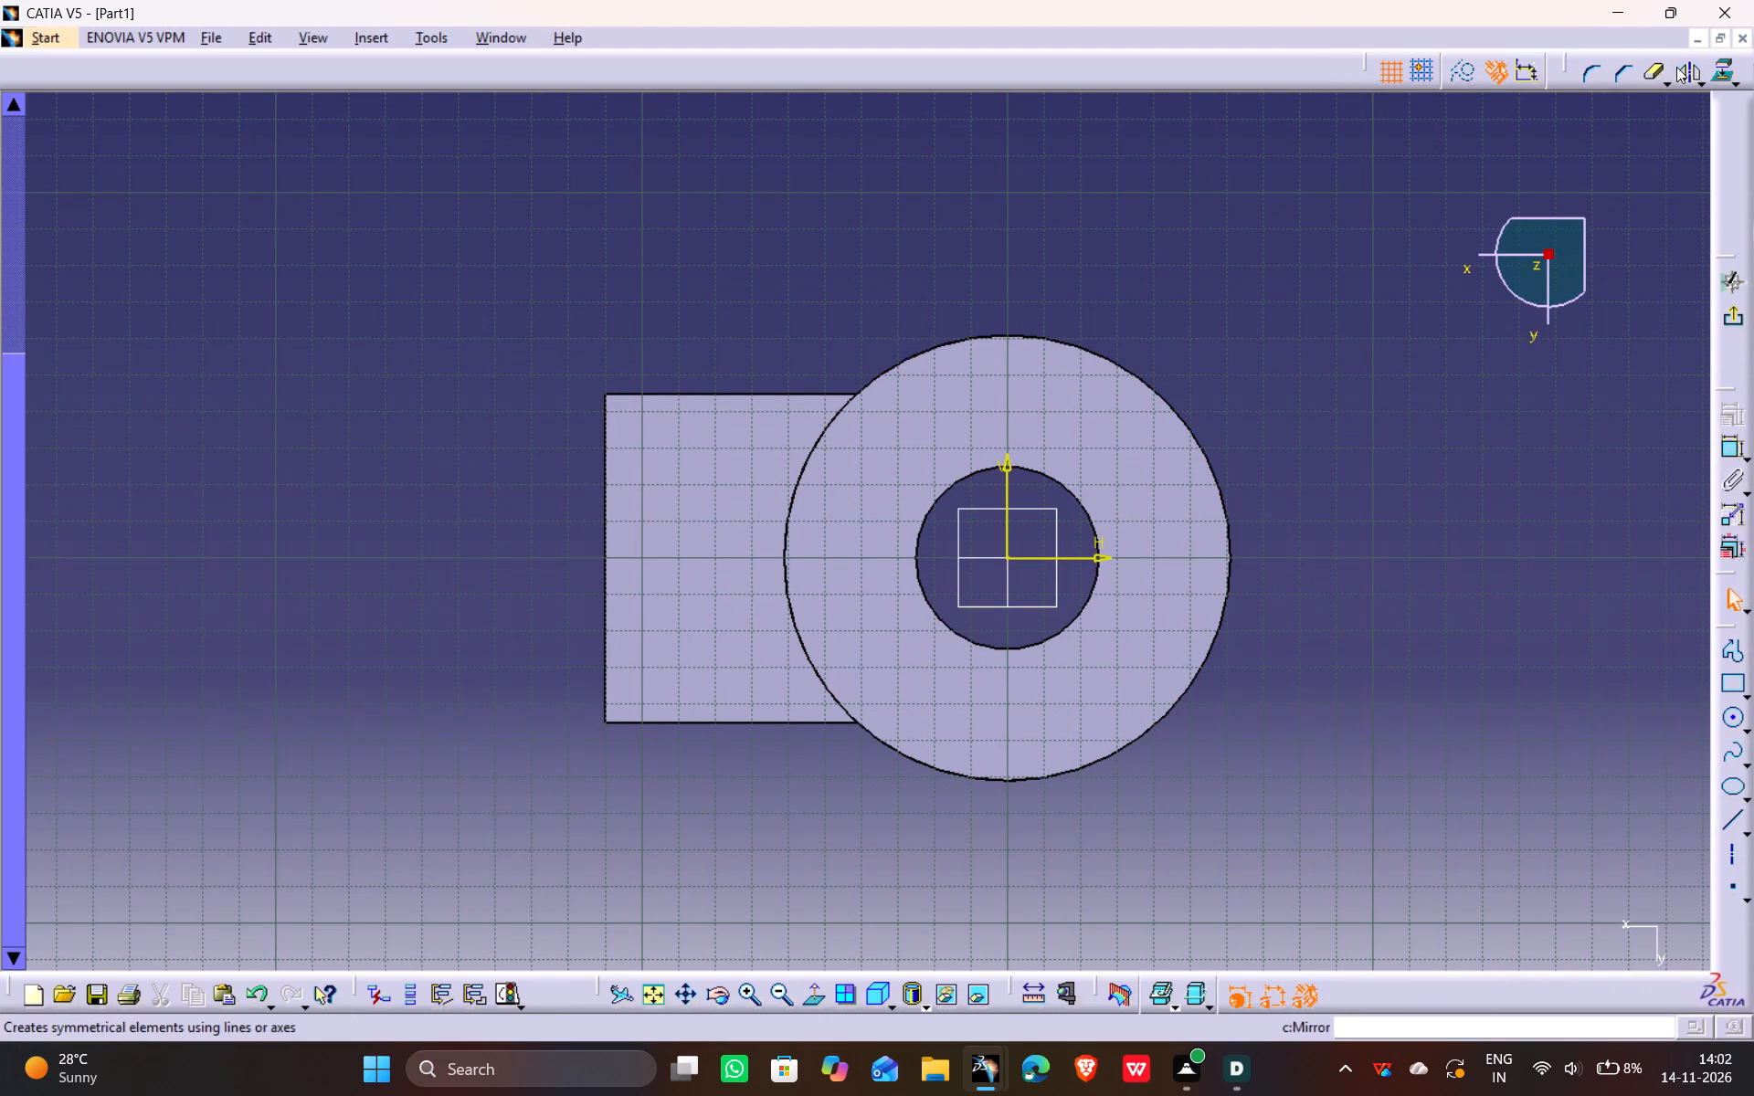
left_click(1724, 74)
left_click(1178, 411)
left_click(1320, 325)
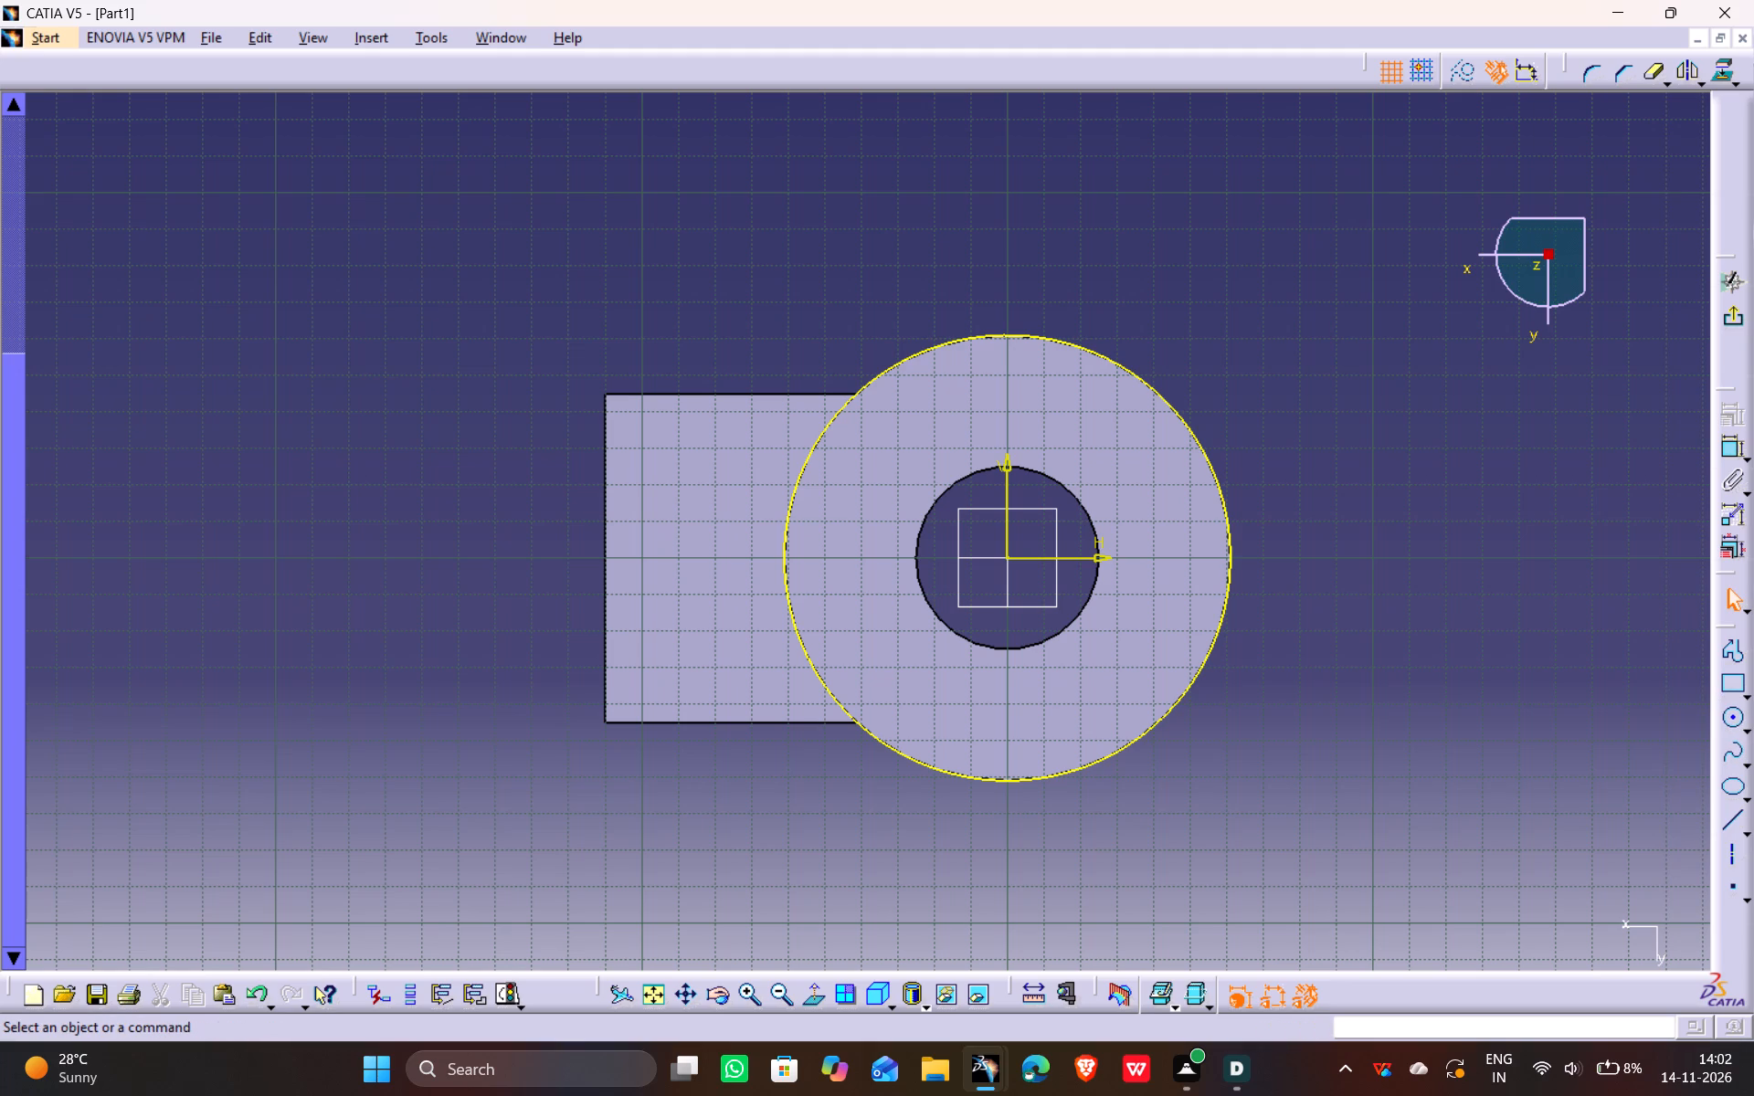
Draw a three-line profile from the circle along the block's edges, its vertical line about 90 mm from the V axis, and delete the stray extra segment.
left_click(1736, 651)
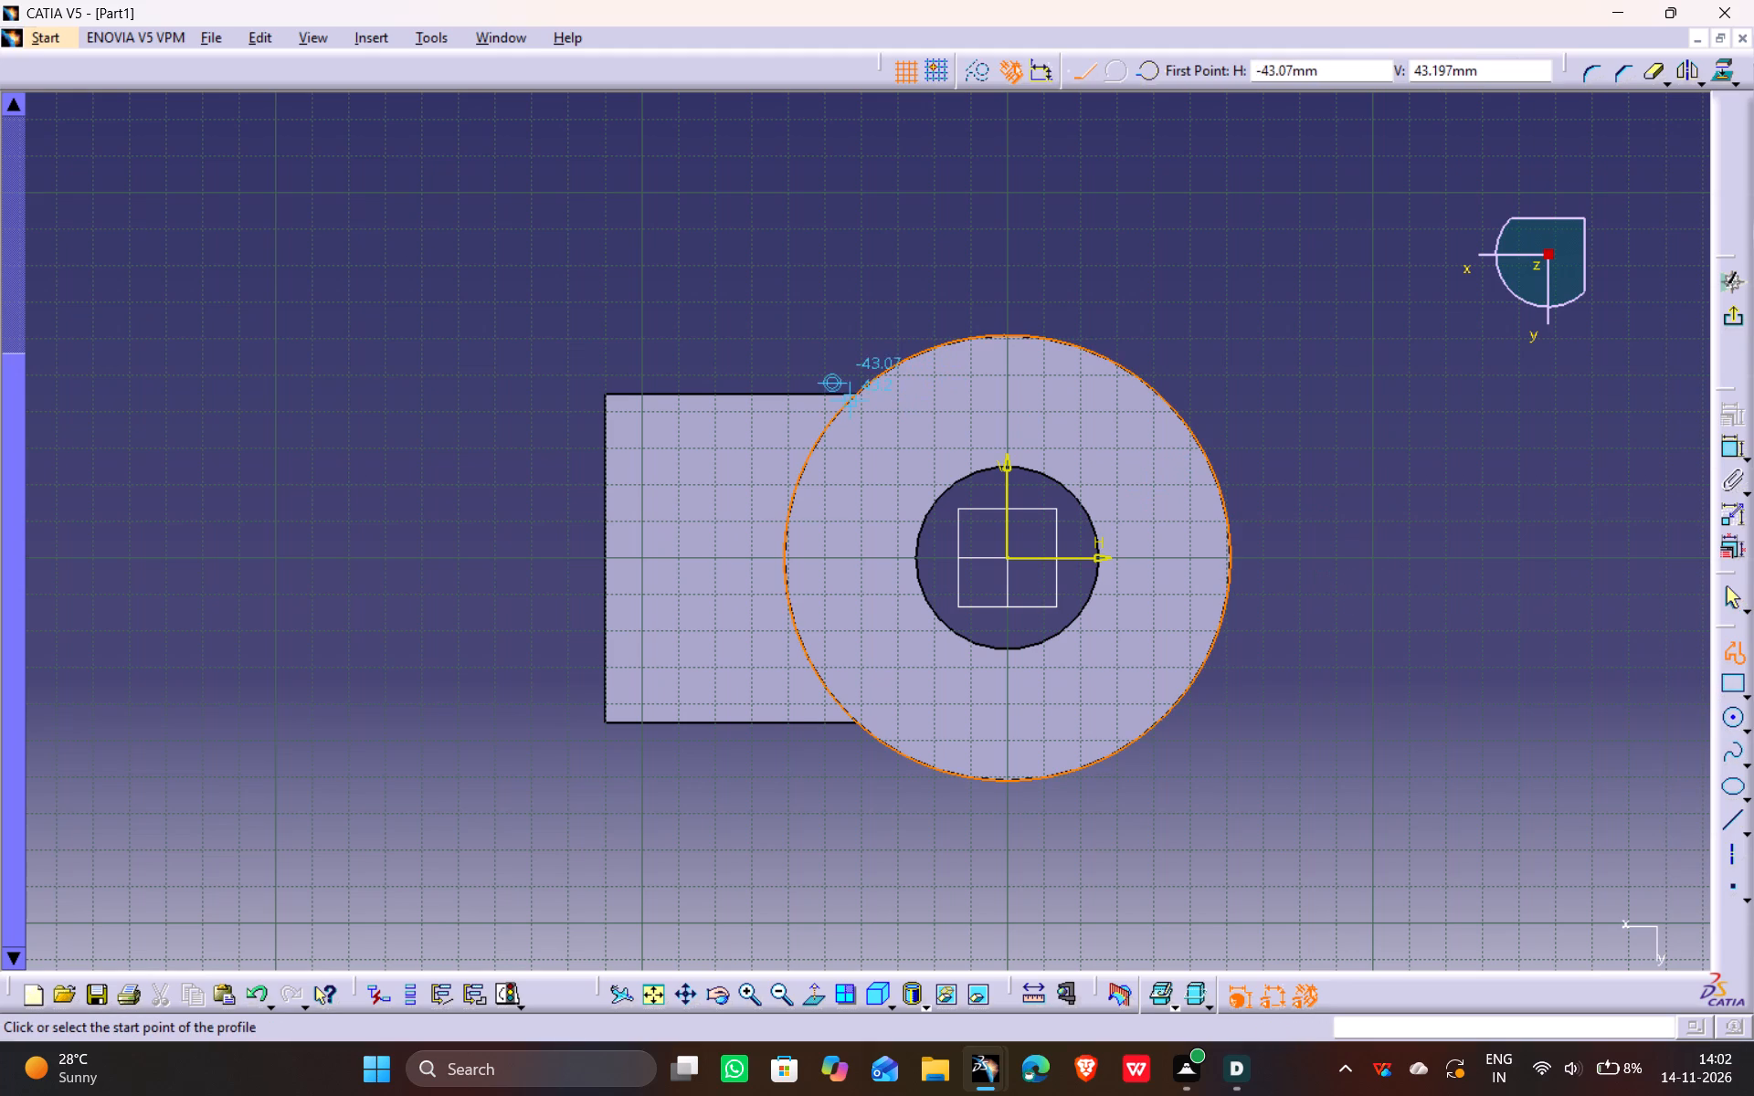
left_click(861, 395)
left_click(678, 397)
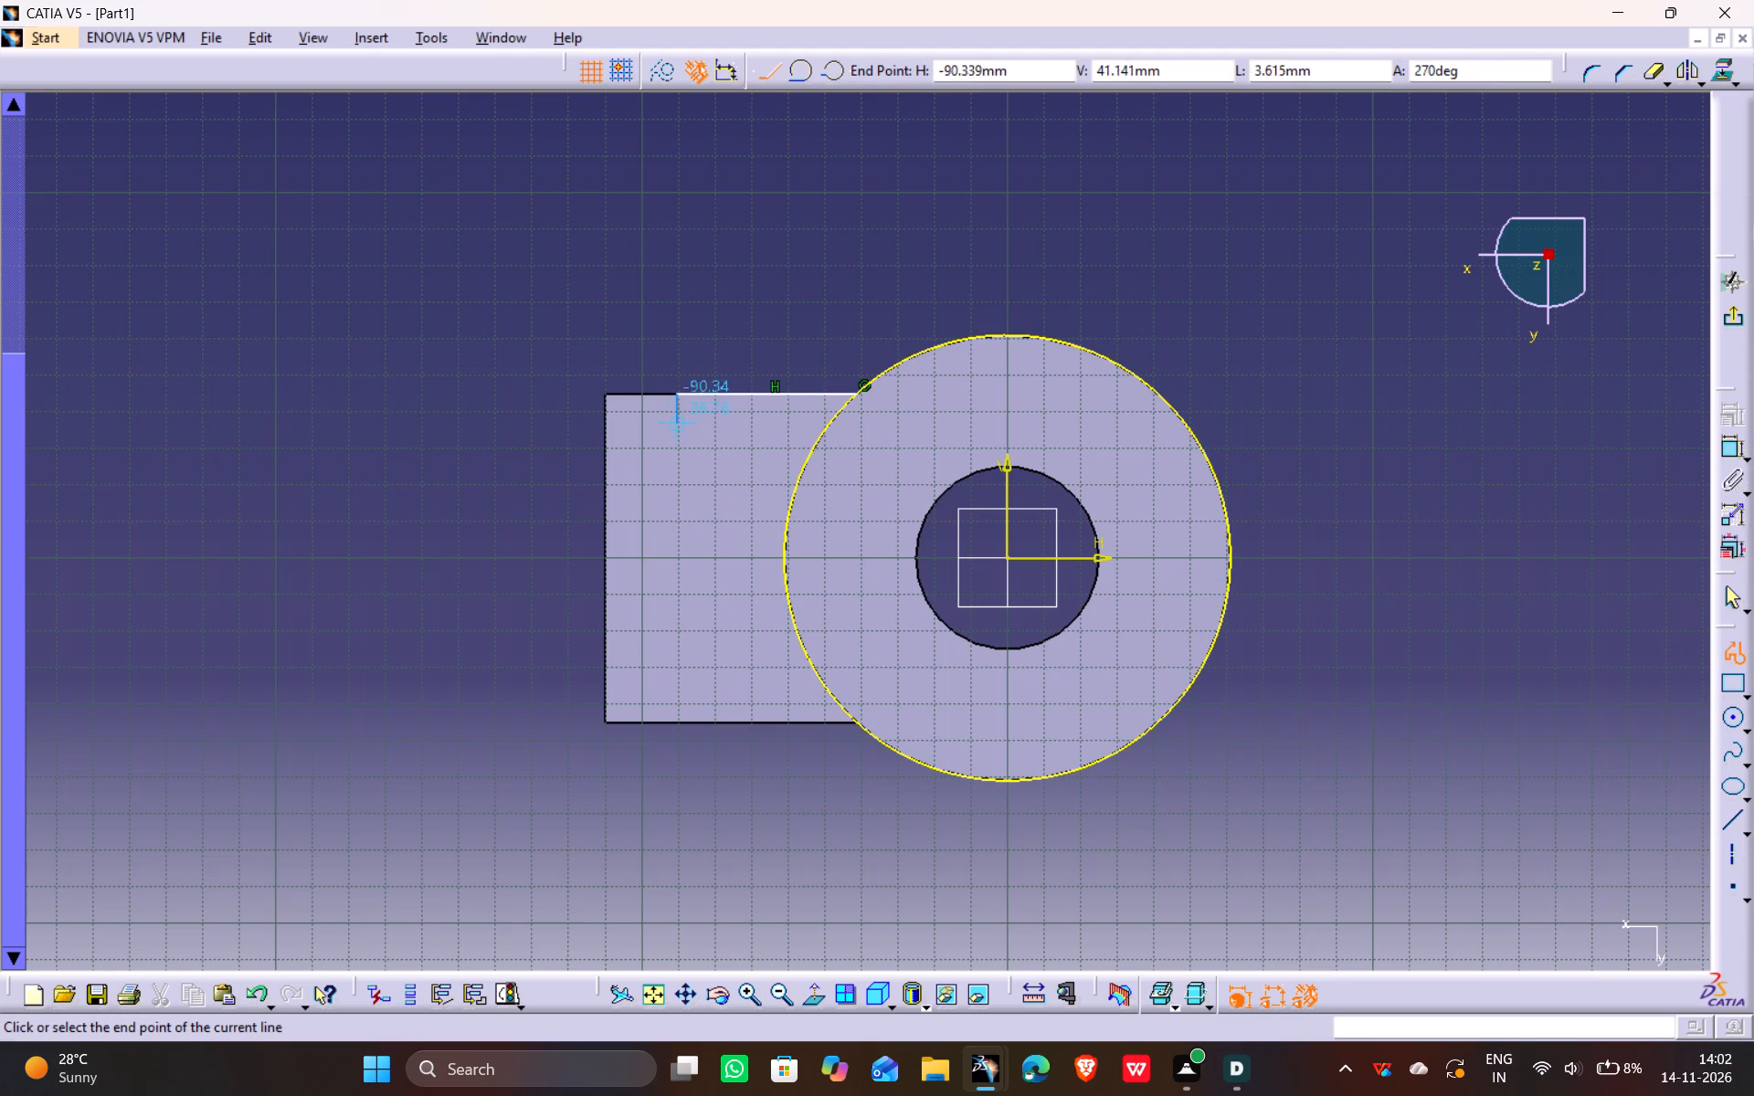
left_click(678, 719)
left_click(856, 721)
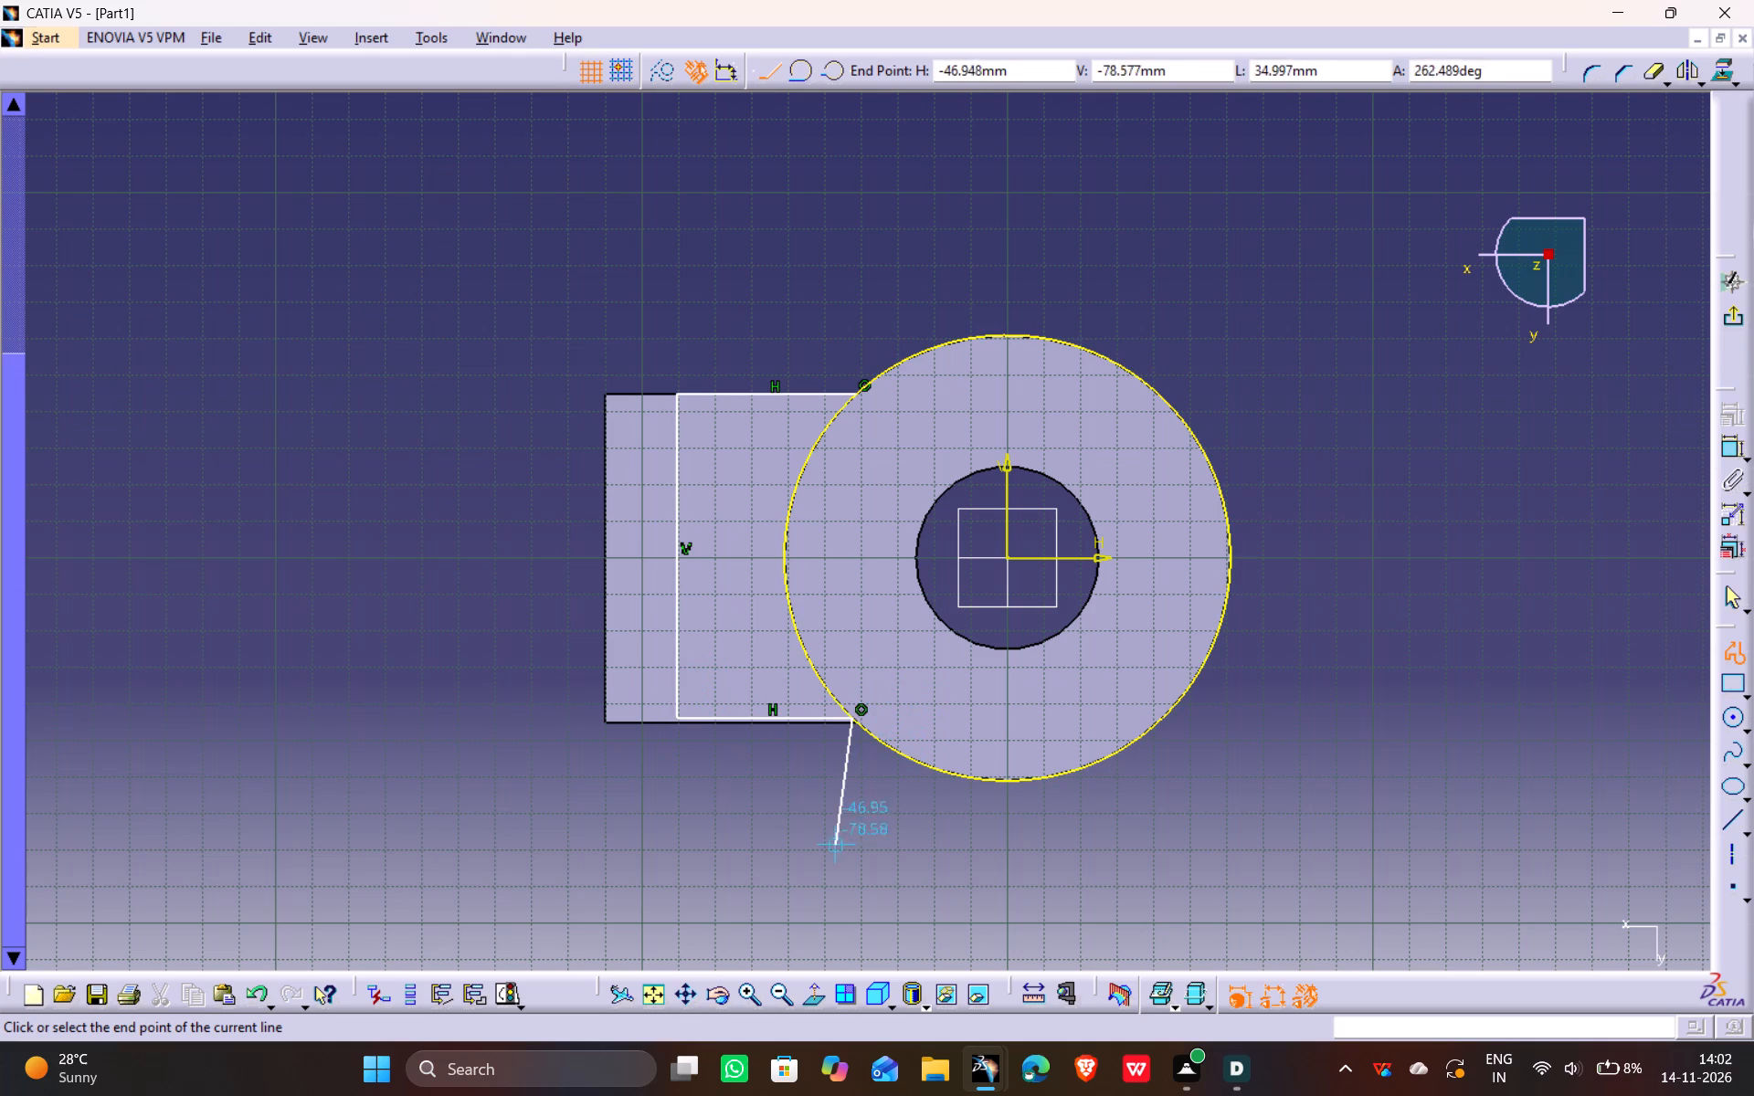
left_click(827, 848)
key("Escape")
key("Escape")
left_click(819, 775)
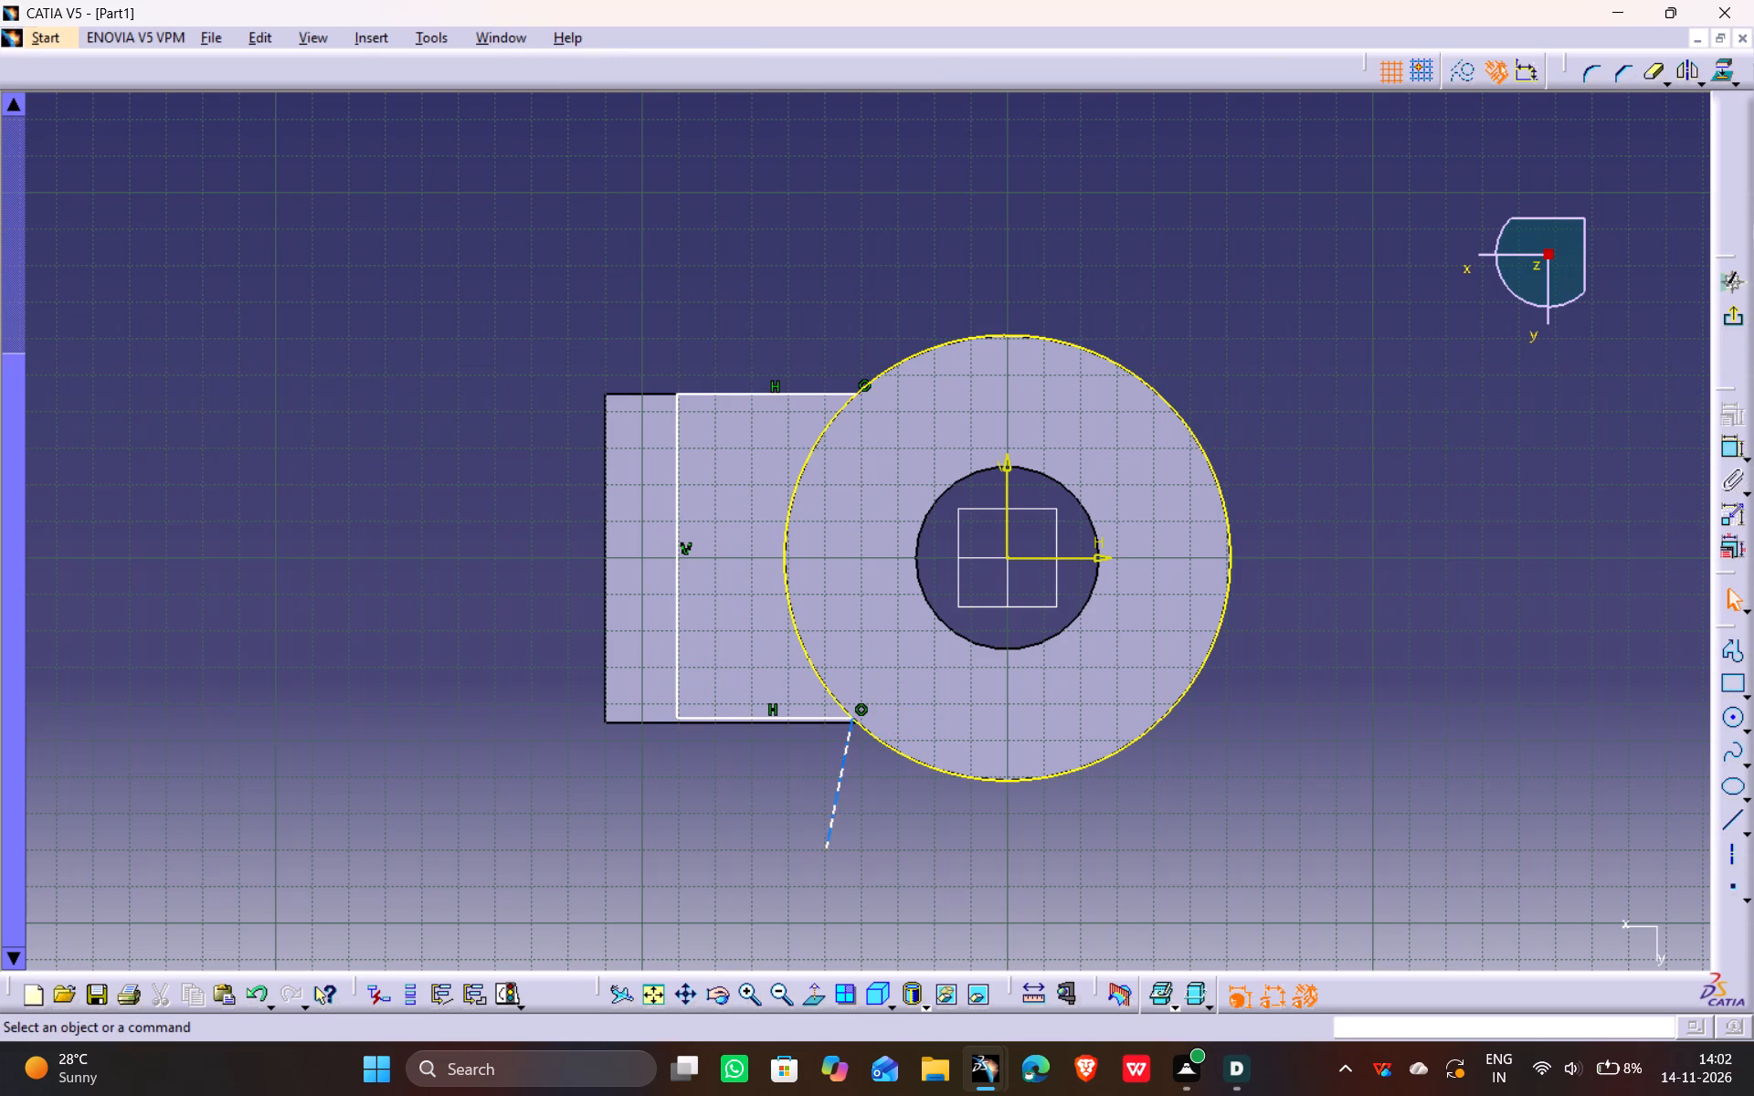
left_click(841, 764)
key("Delete")
Make the profile's lower horizontal line coincident with the block's lower edge.
left_click_drag(751, 720, 749, 707)
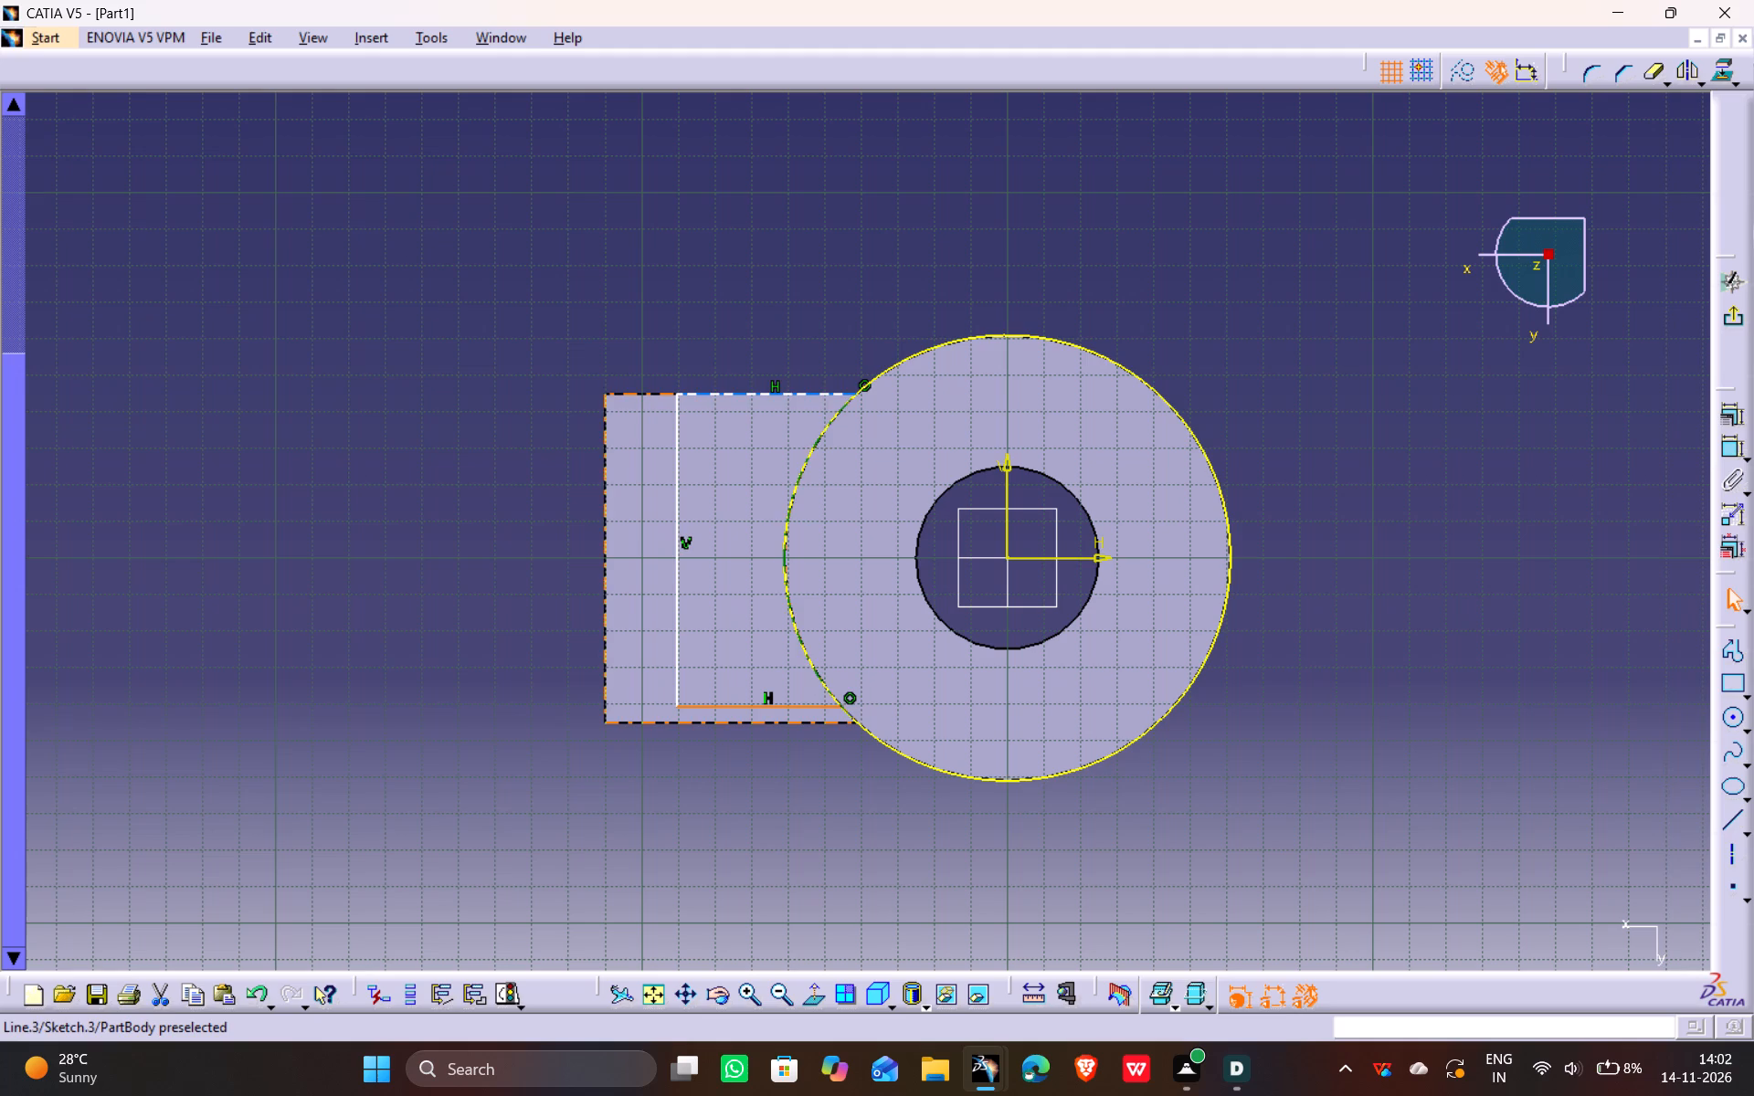
left_click(754, 722, "ctrl")
left_click(1735, 408)
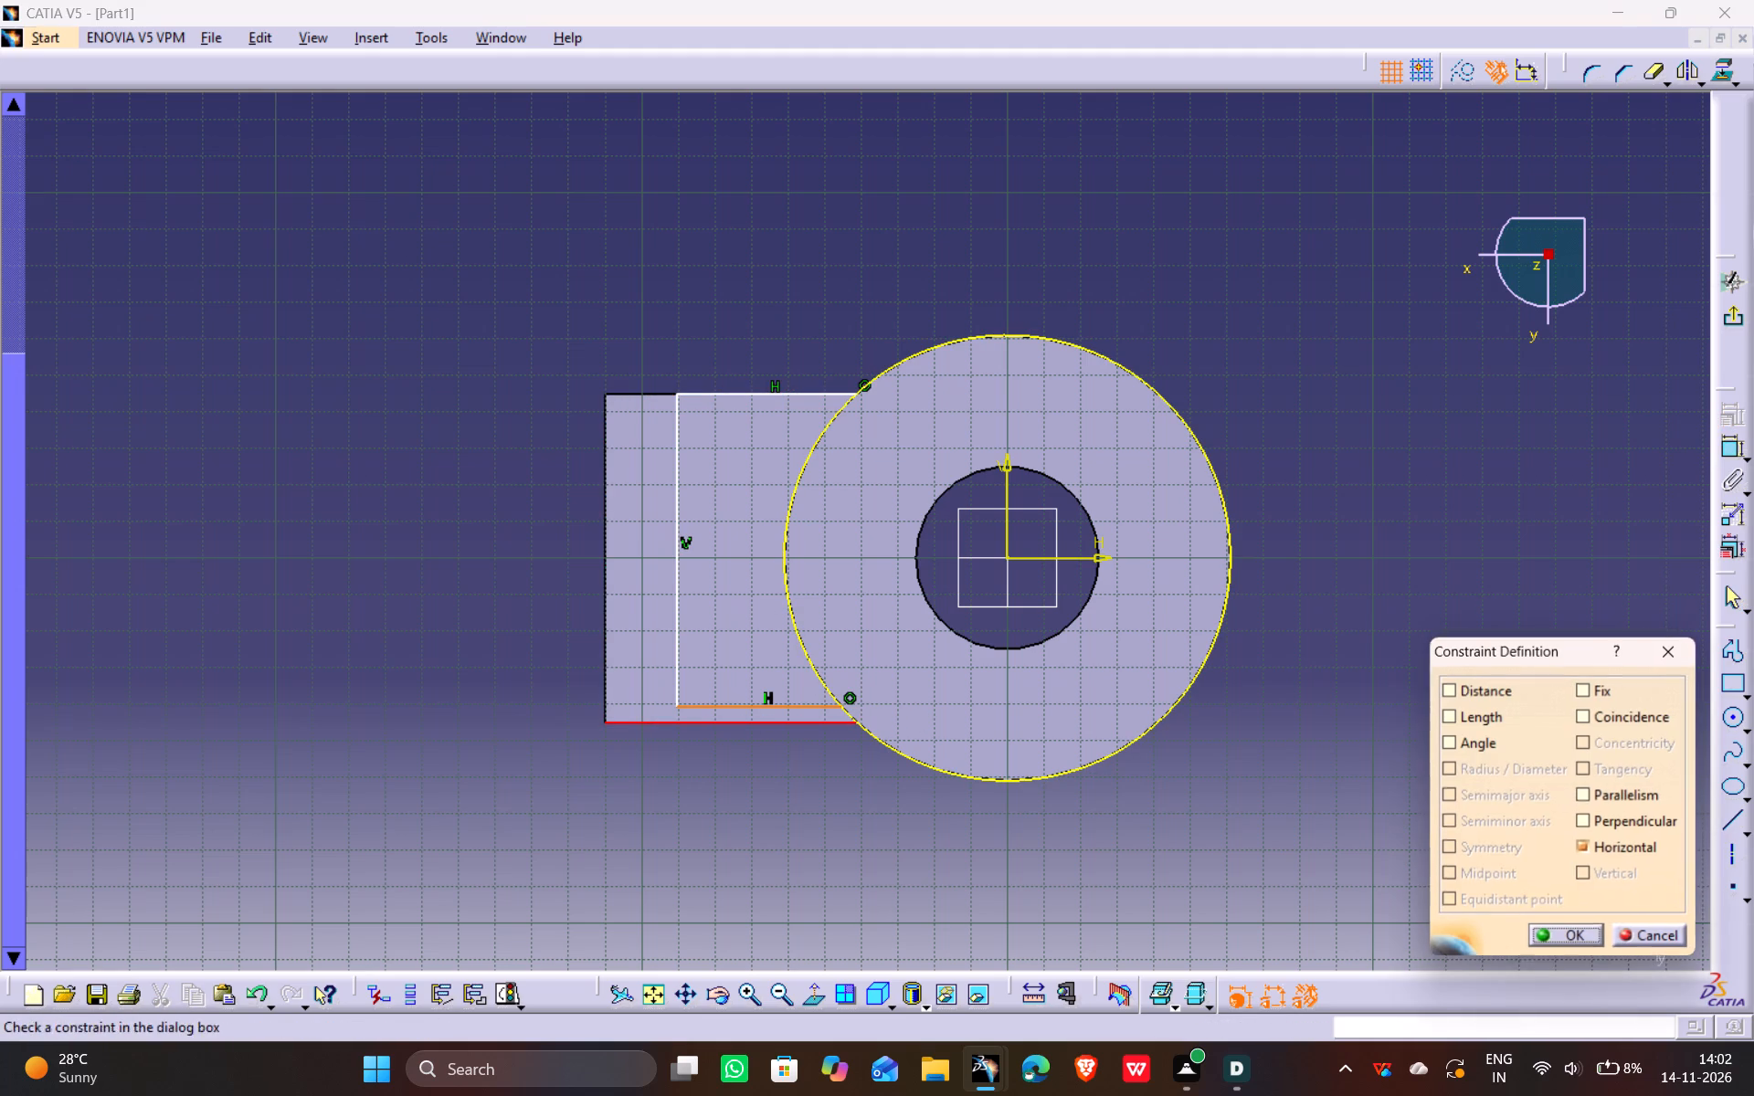
left_click(1629, 718)
left_click(1555, 933)
left_click(1379, 562)
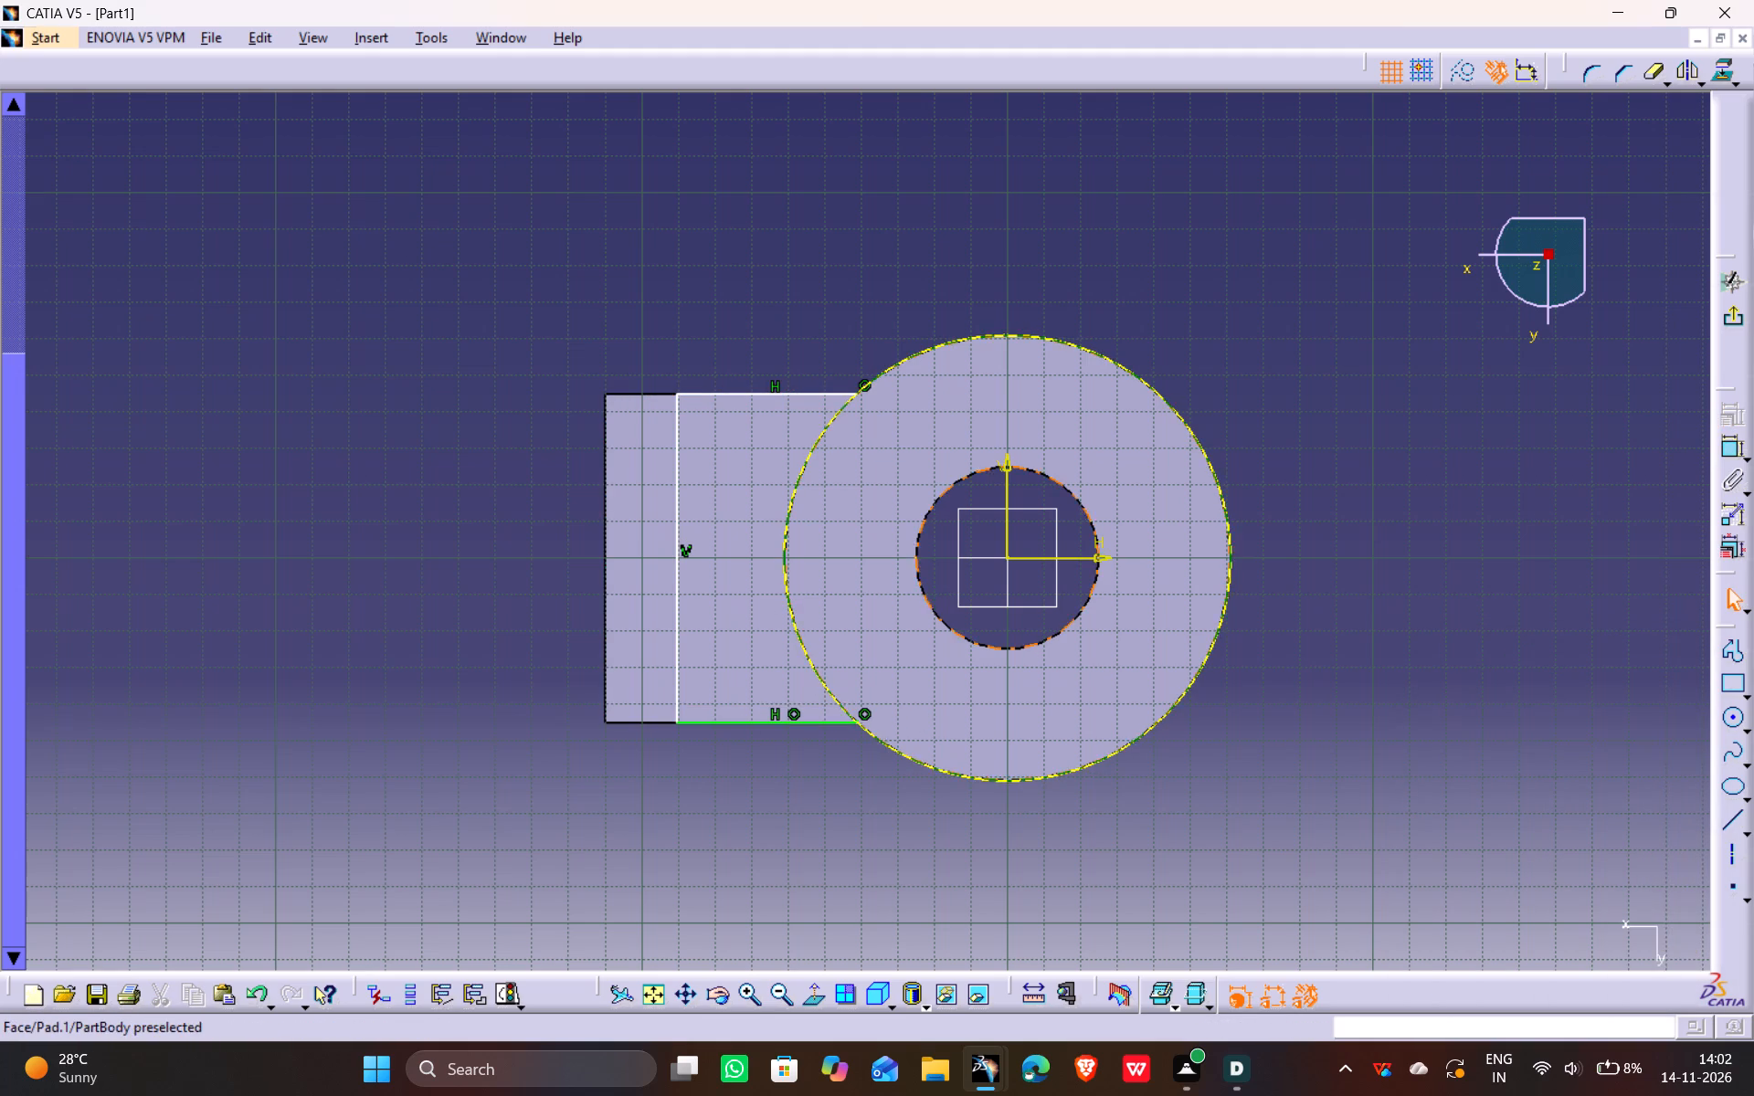
Make the profile's upper horizontal line coincident with the block's upper edge.
left_click_drag(810, 395, 810, 408)
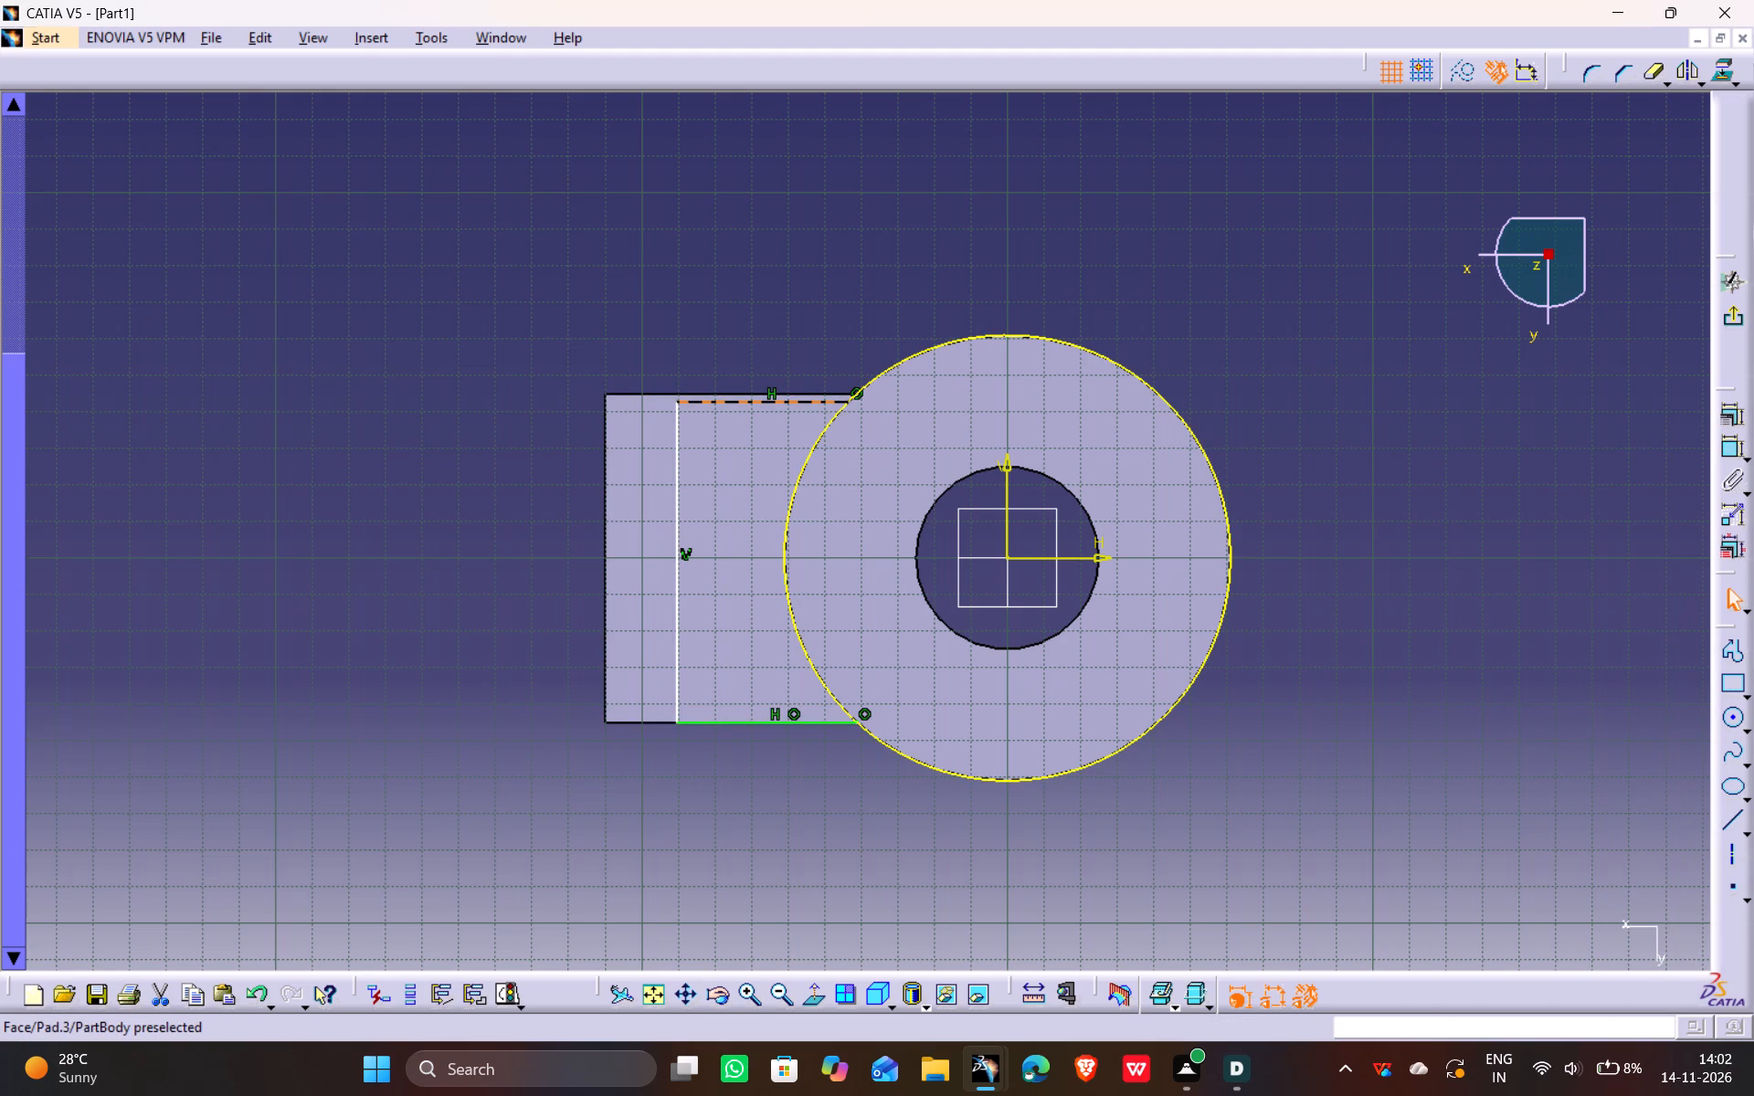
left_click(811, 393, "ctrl")
left_click(1727, 425)
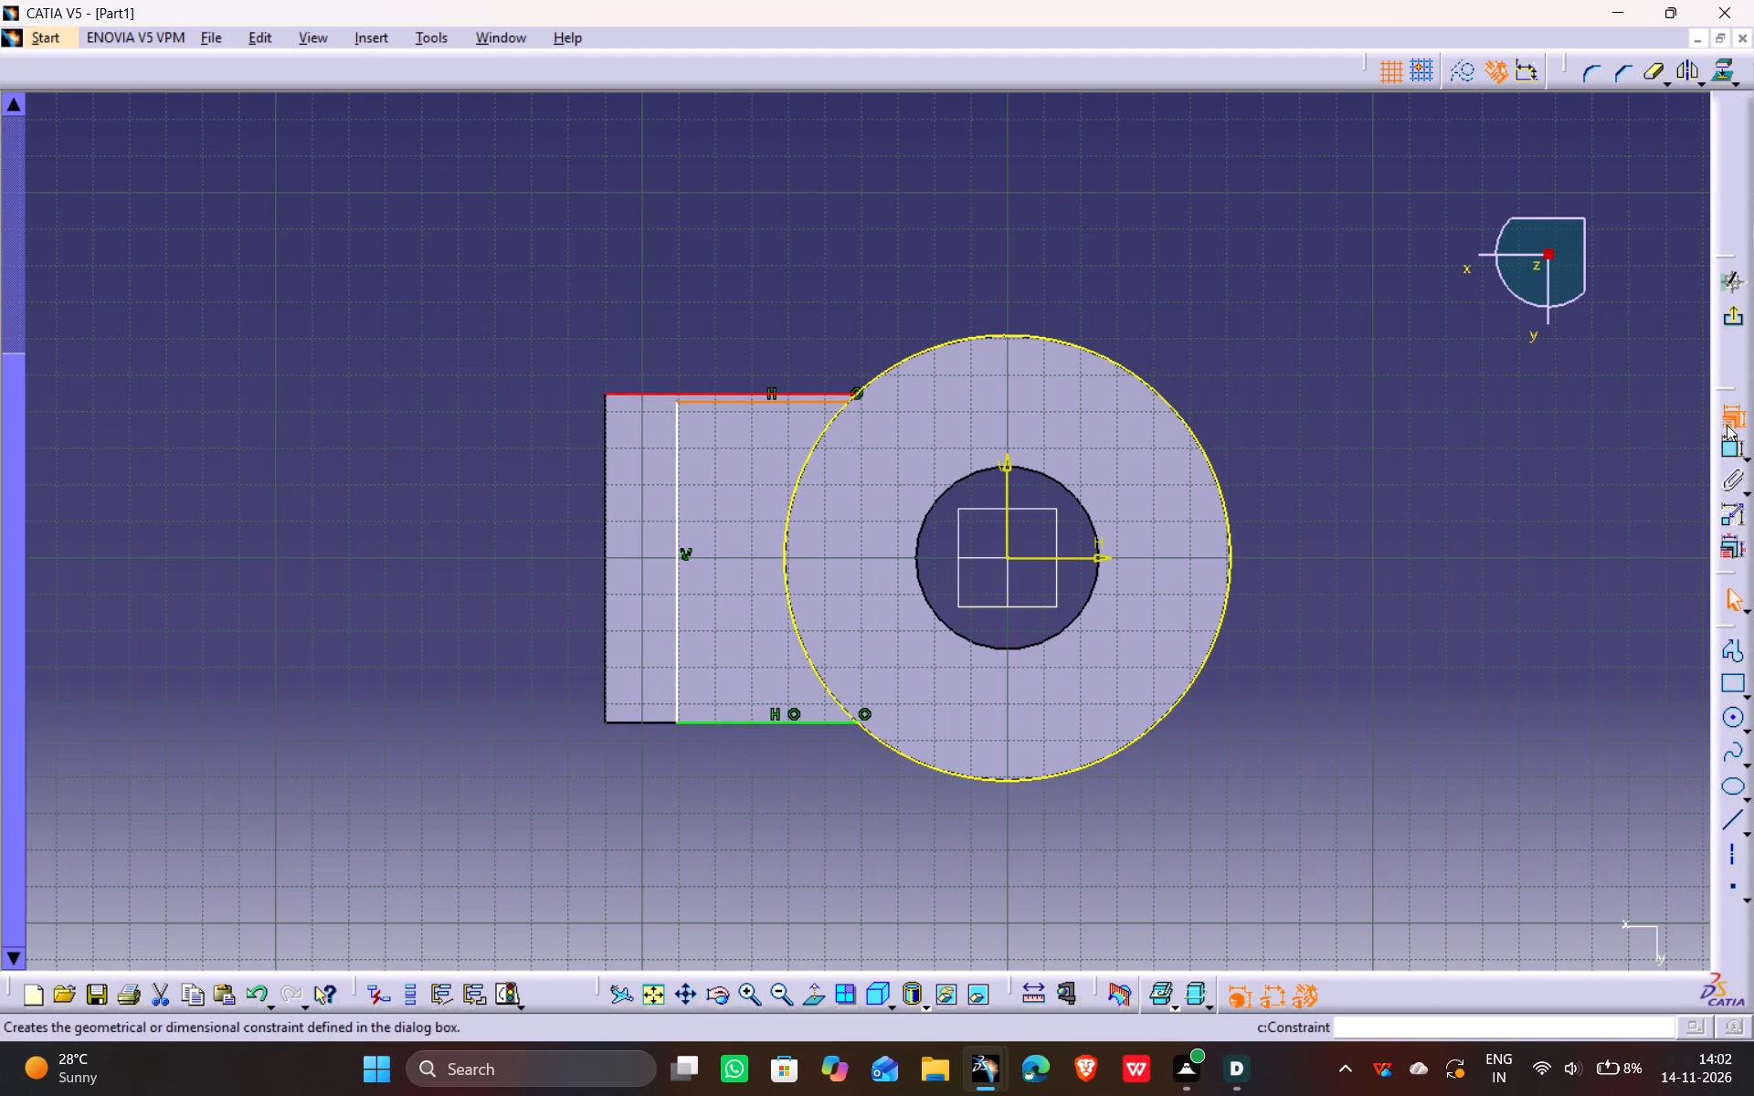
left_click(1634, 712)
left_click(1567, 934)
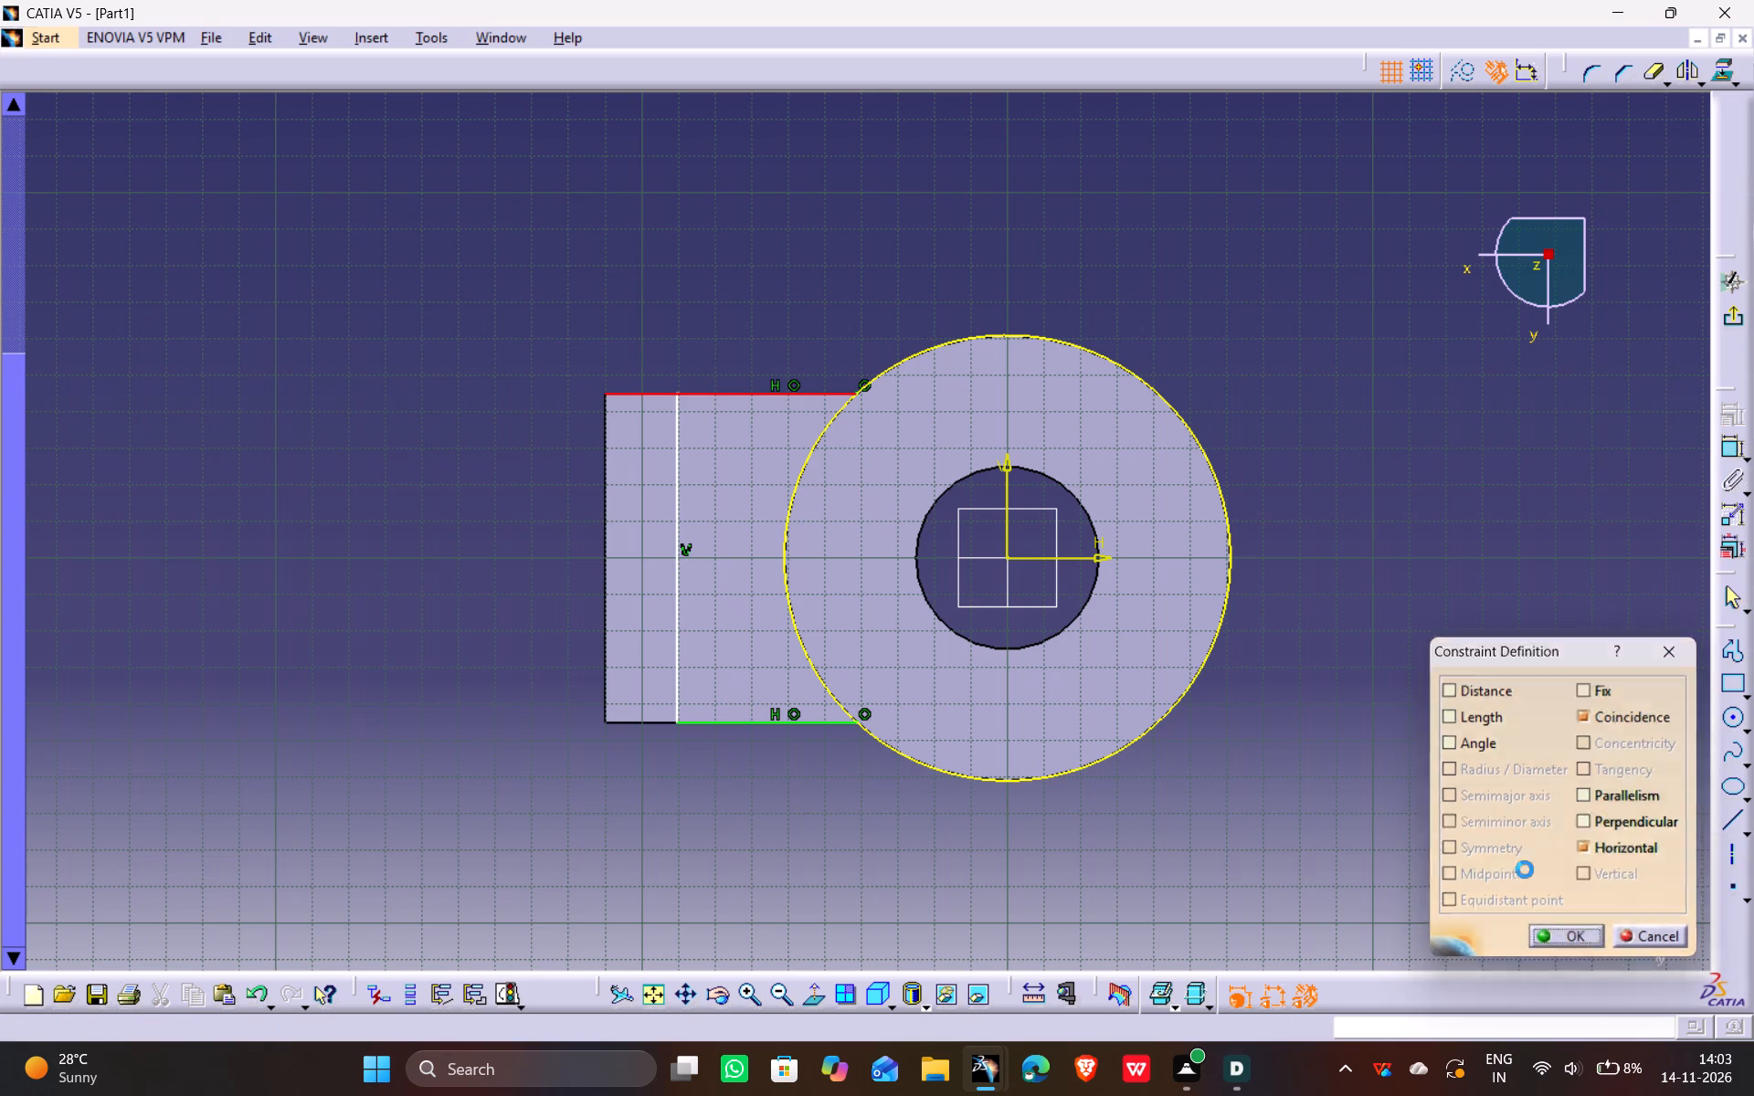
left_click(1452, 716)
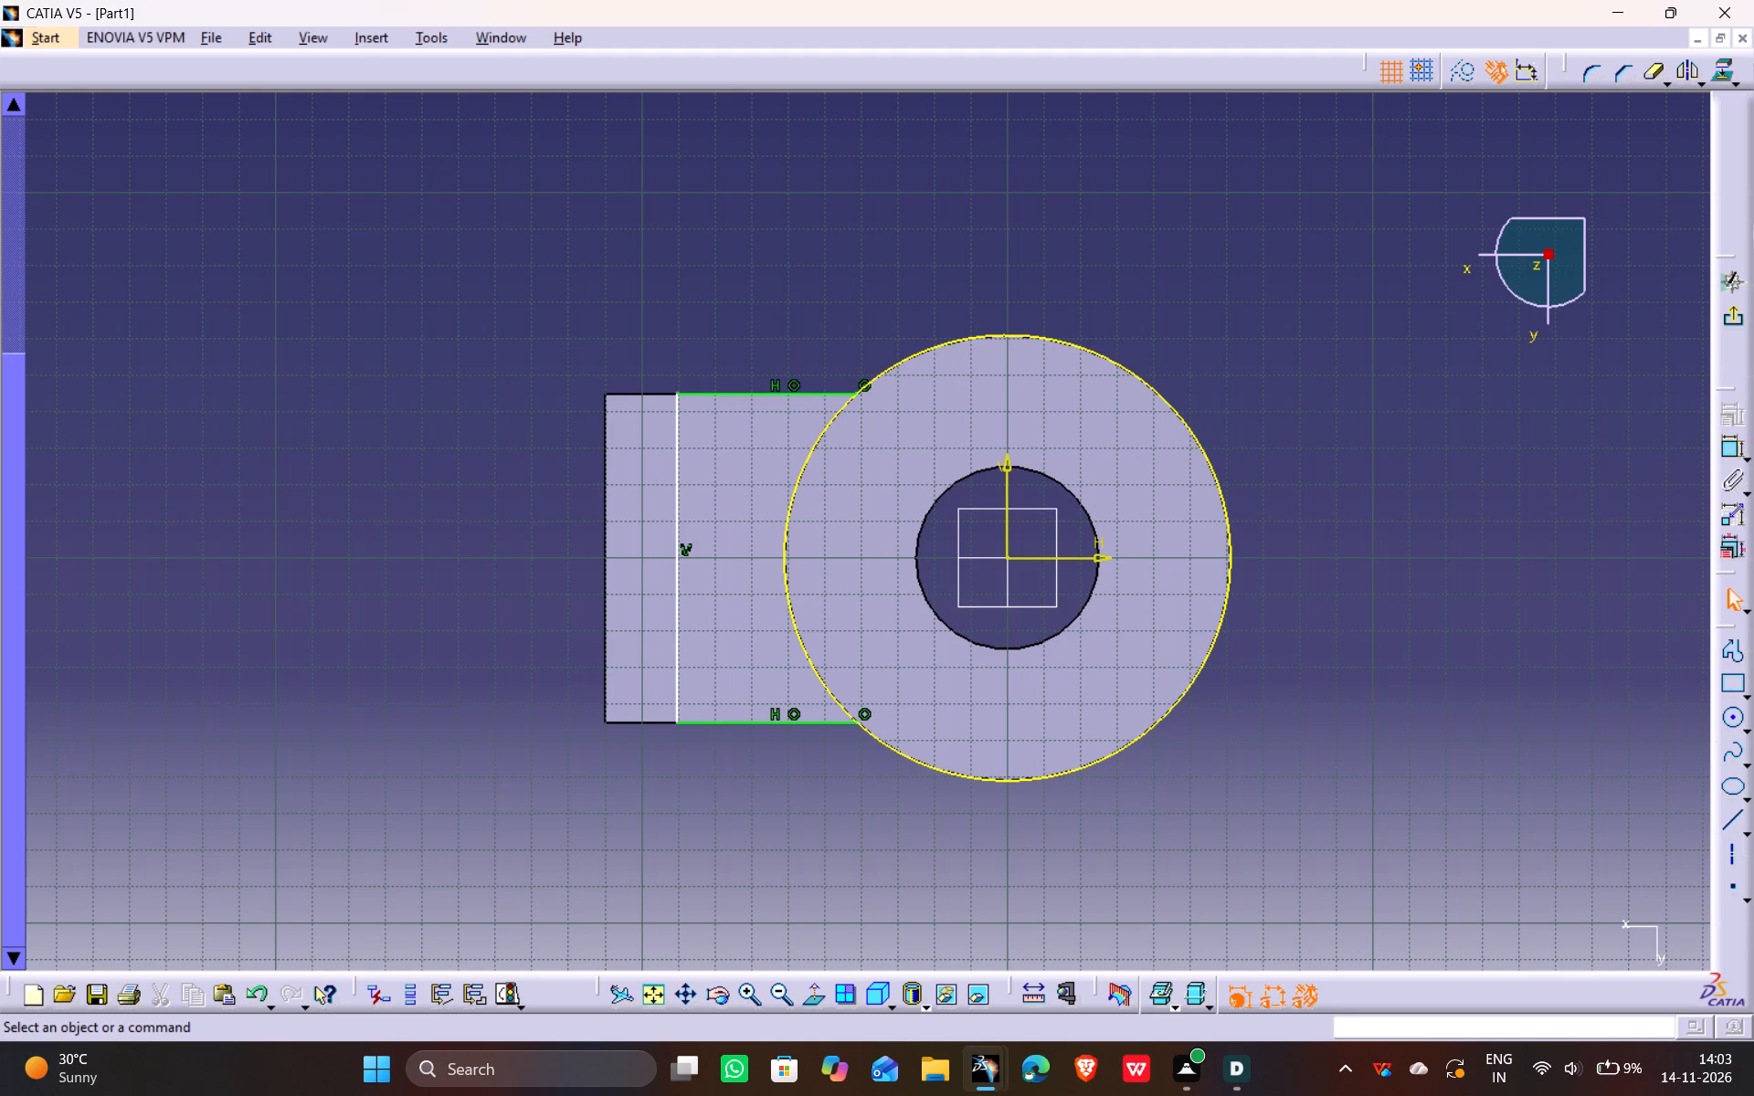
Dimension the distance between the profile's vertical line and the block's outer end edge and set it to 30 mm.
left_click(676, 576)
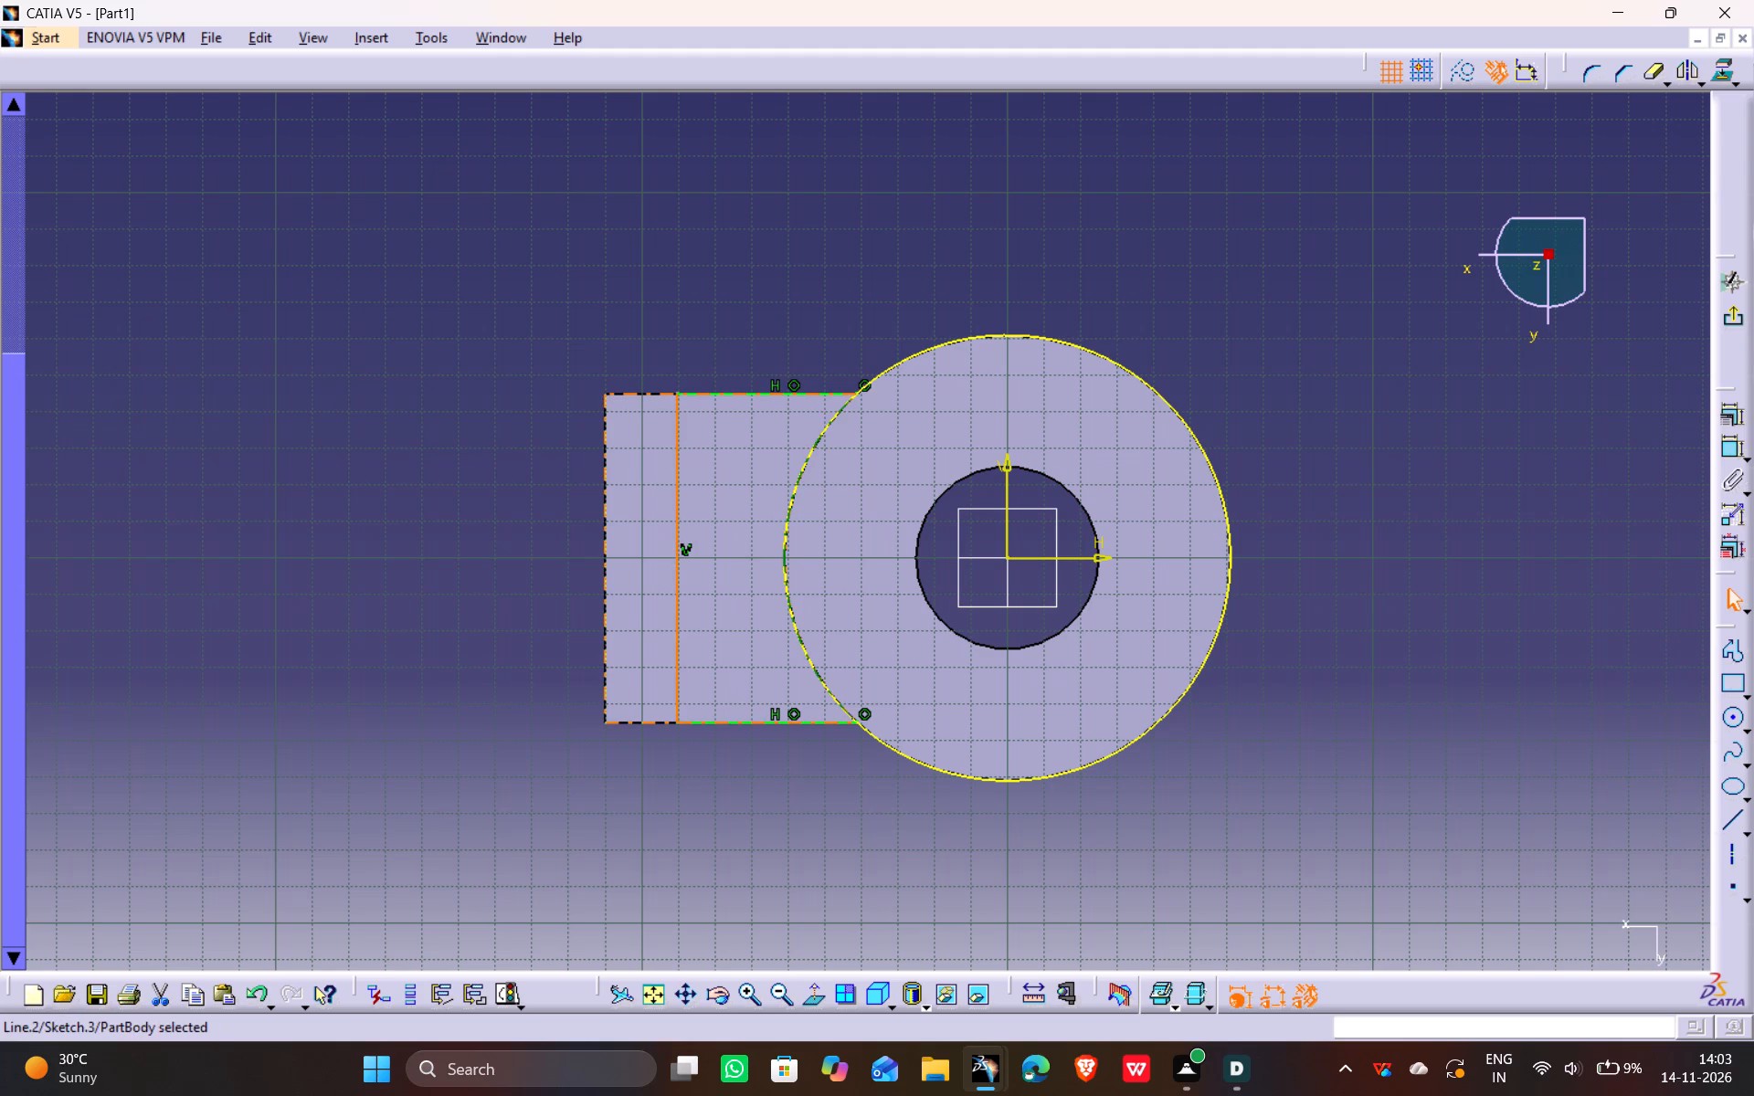
left_click(606, 597, "ctrl")
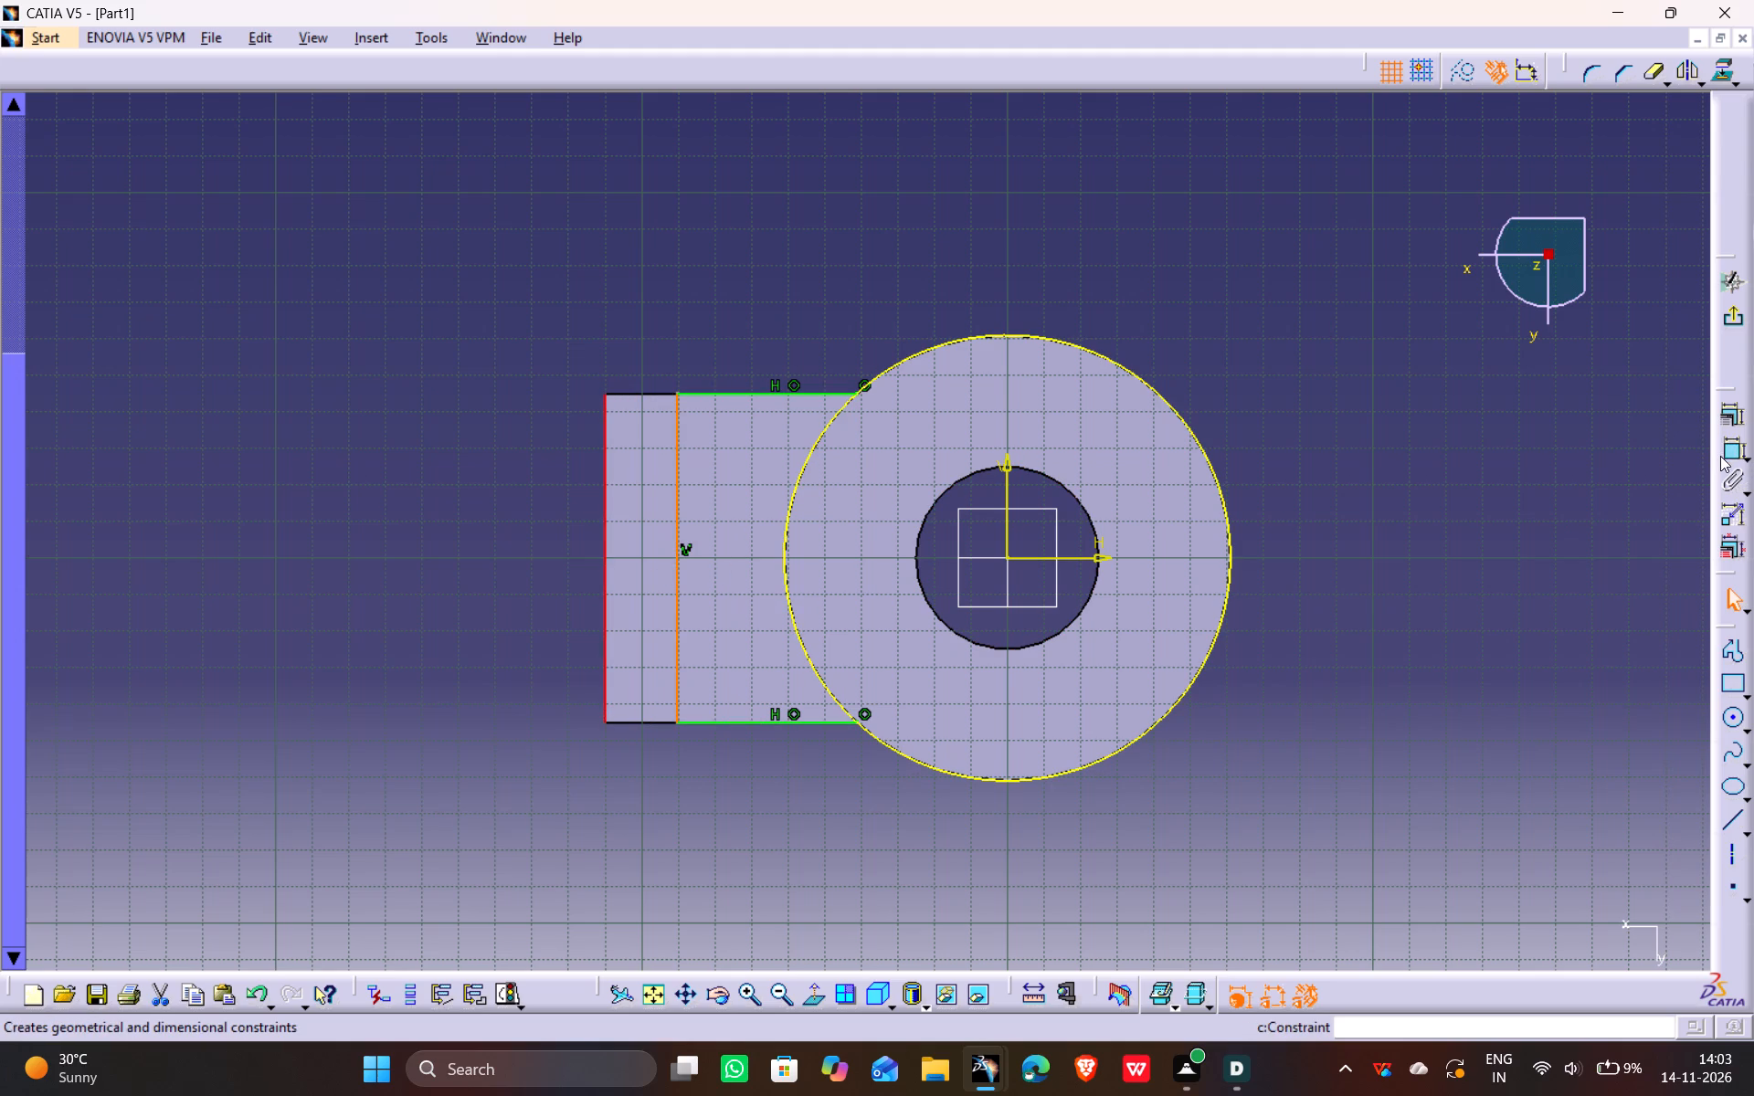
left_click(1720, 456)
left_click(805, 301)
double_click(813, 290)
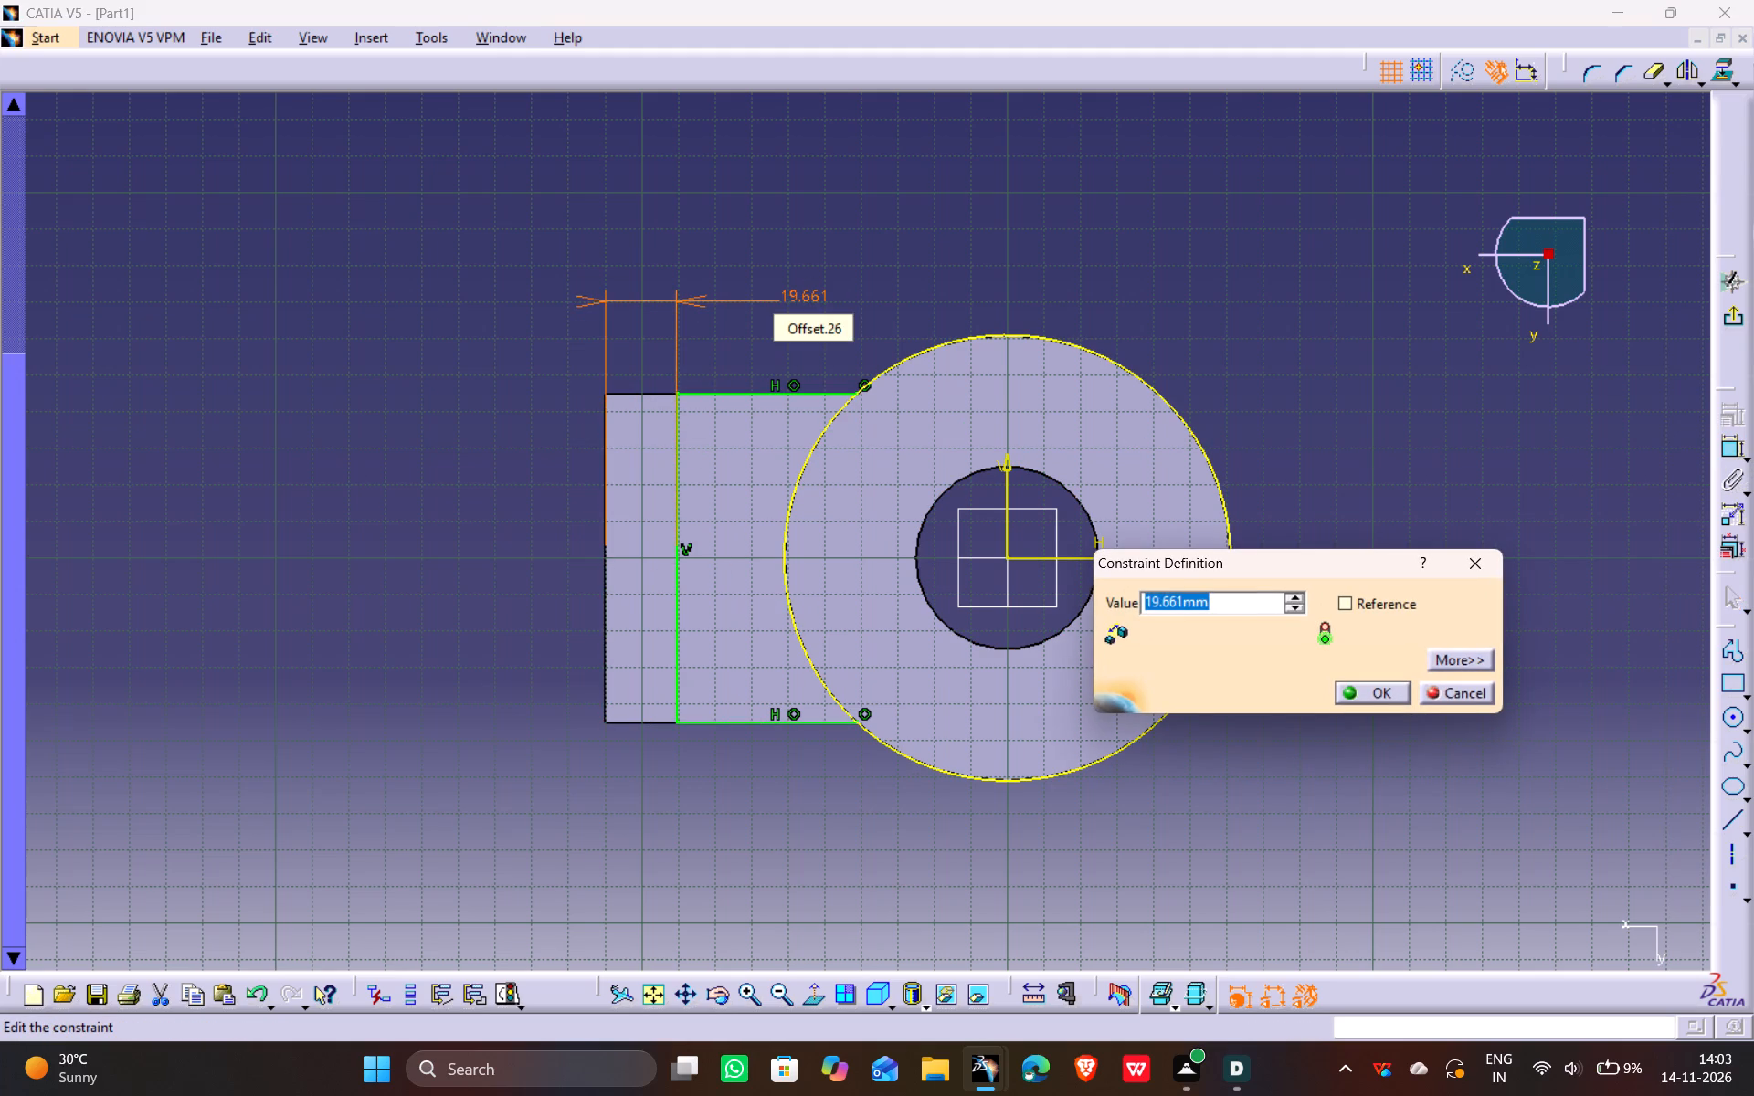
type("30")
key("Return")
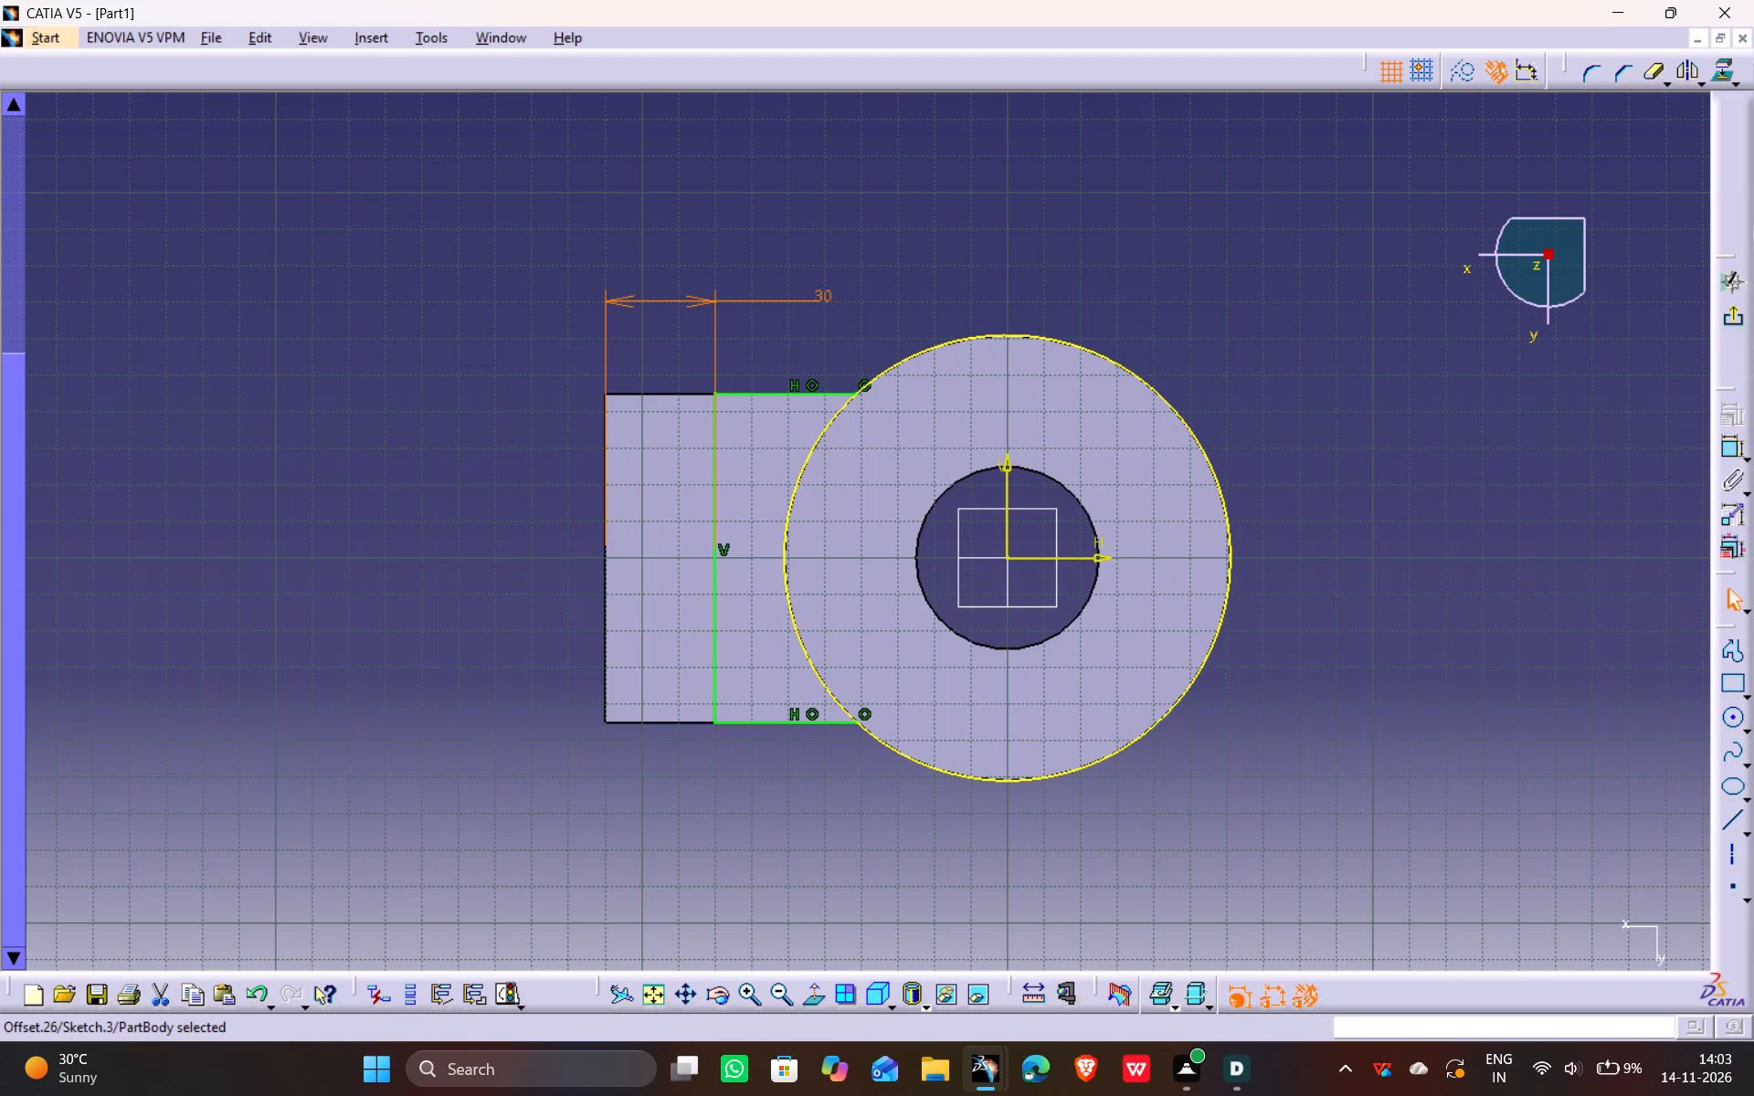
Quick Trim the projected circle's large arc outside the profile to leave a closed contour, and exit the sketch.
left_click(1645, 70)
left_click(1190, 440)
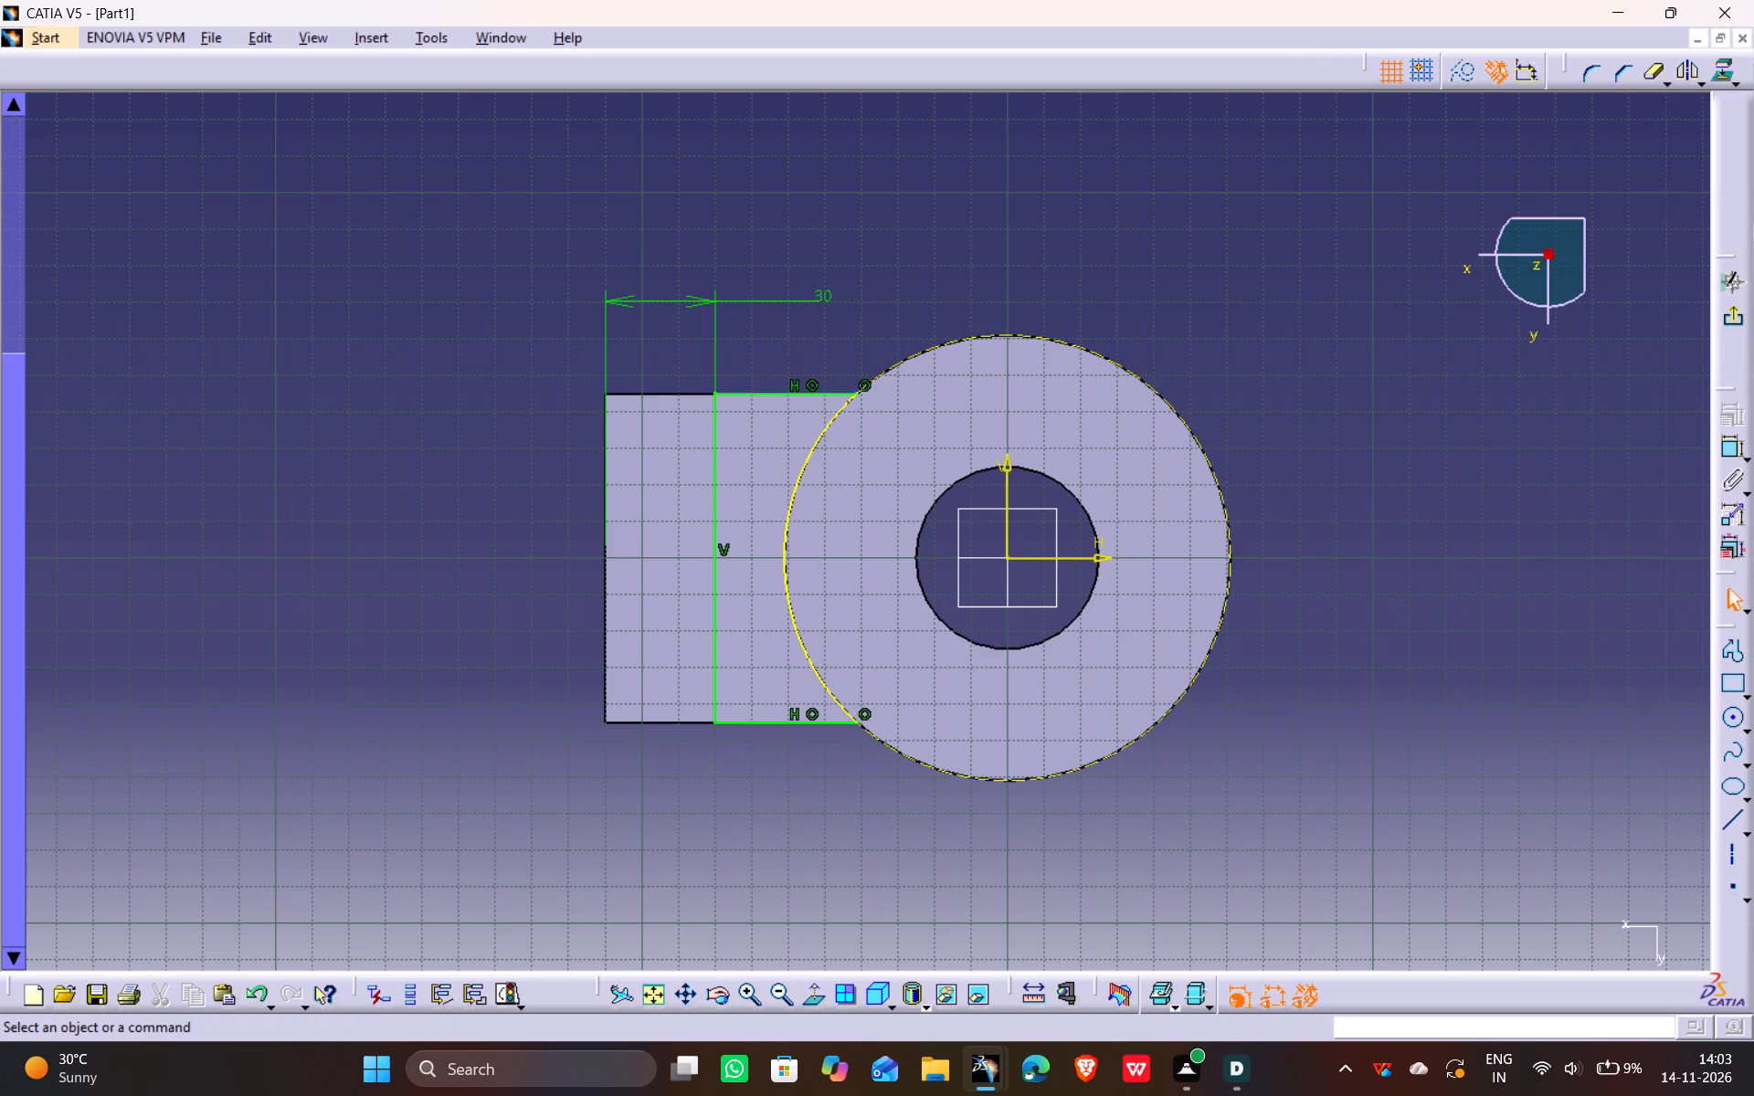
left_click(1443, 507)
left_click(1744, 307)
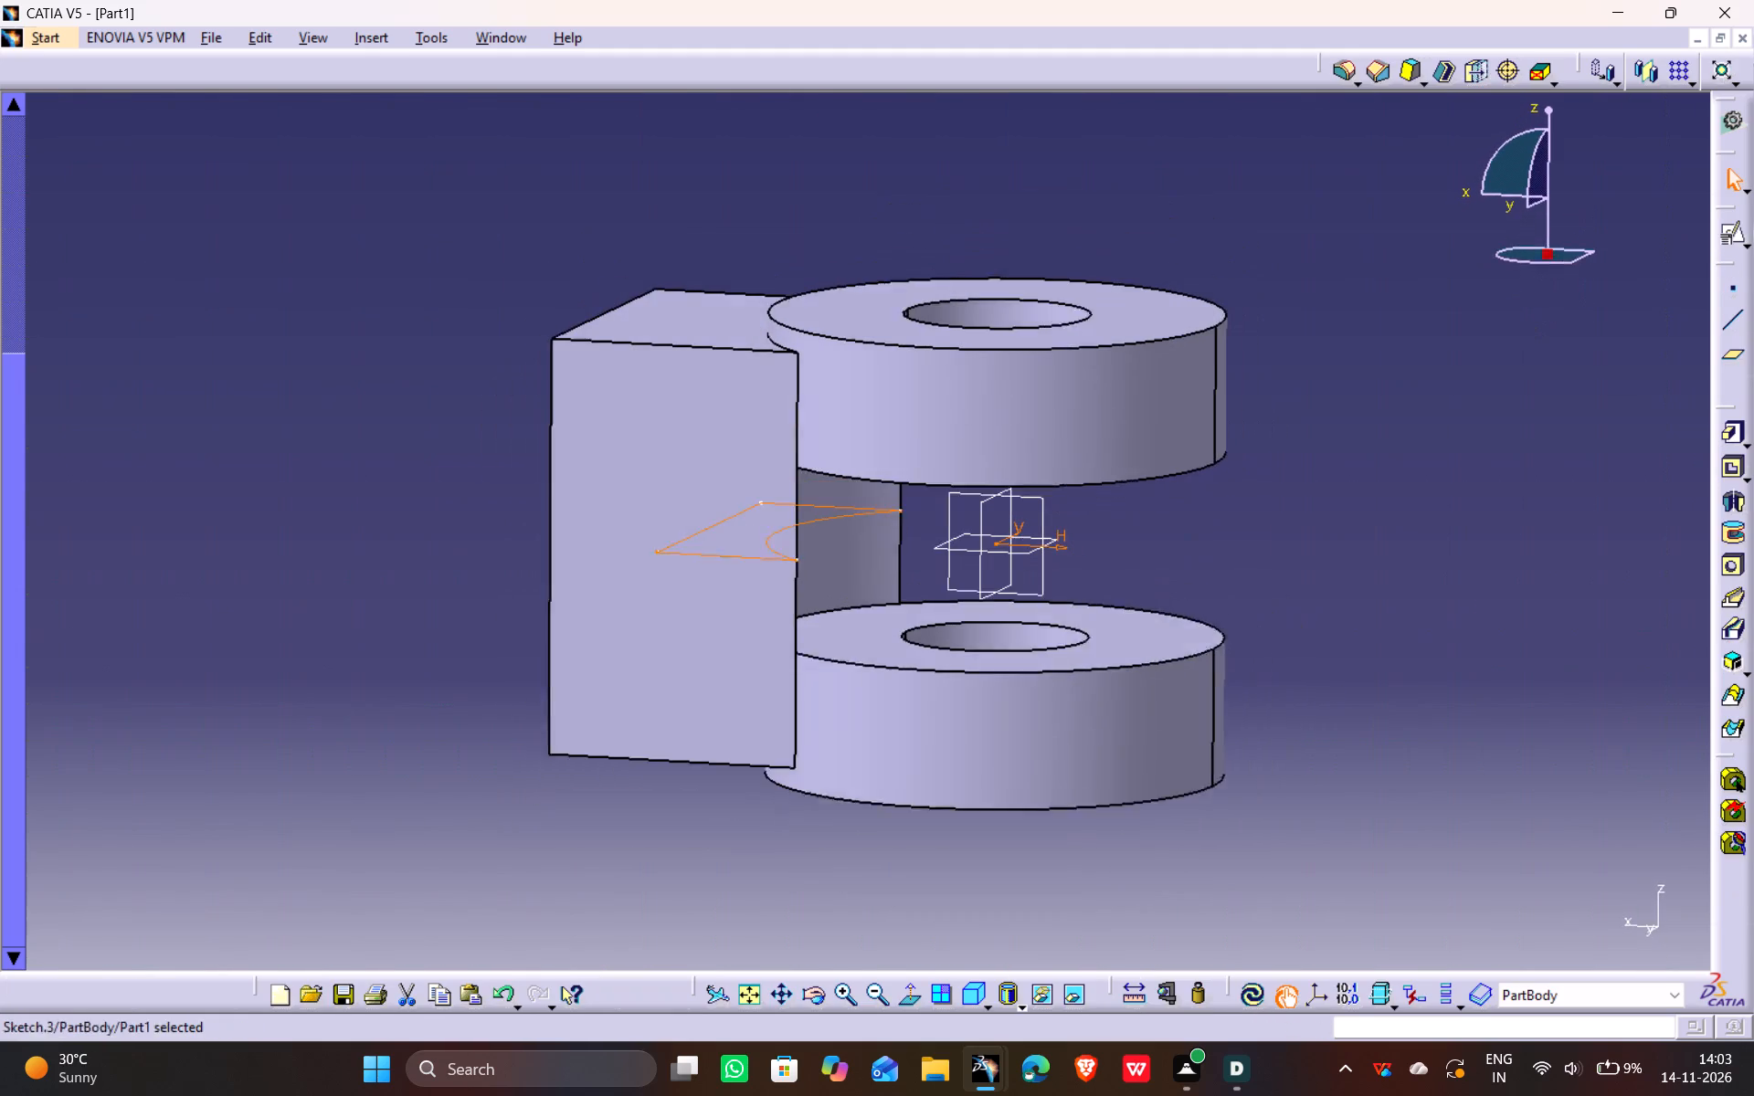
Cut a pocket through the block from the closed profile sketch, with a depth of 31 mm and mirrored extent.
left_click(1731, 468)
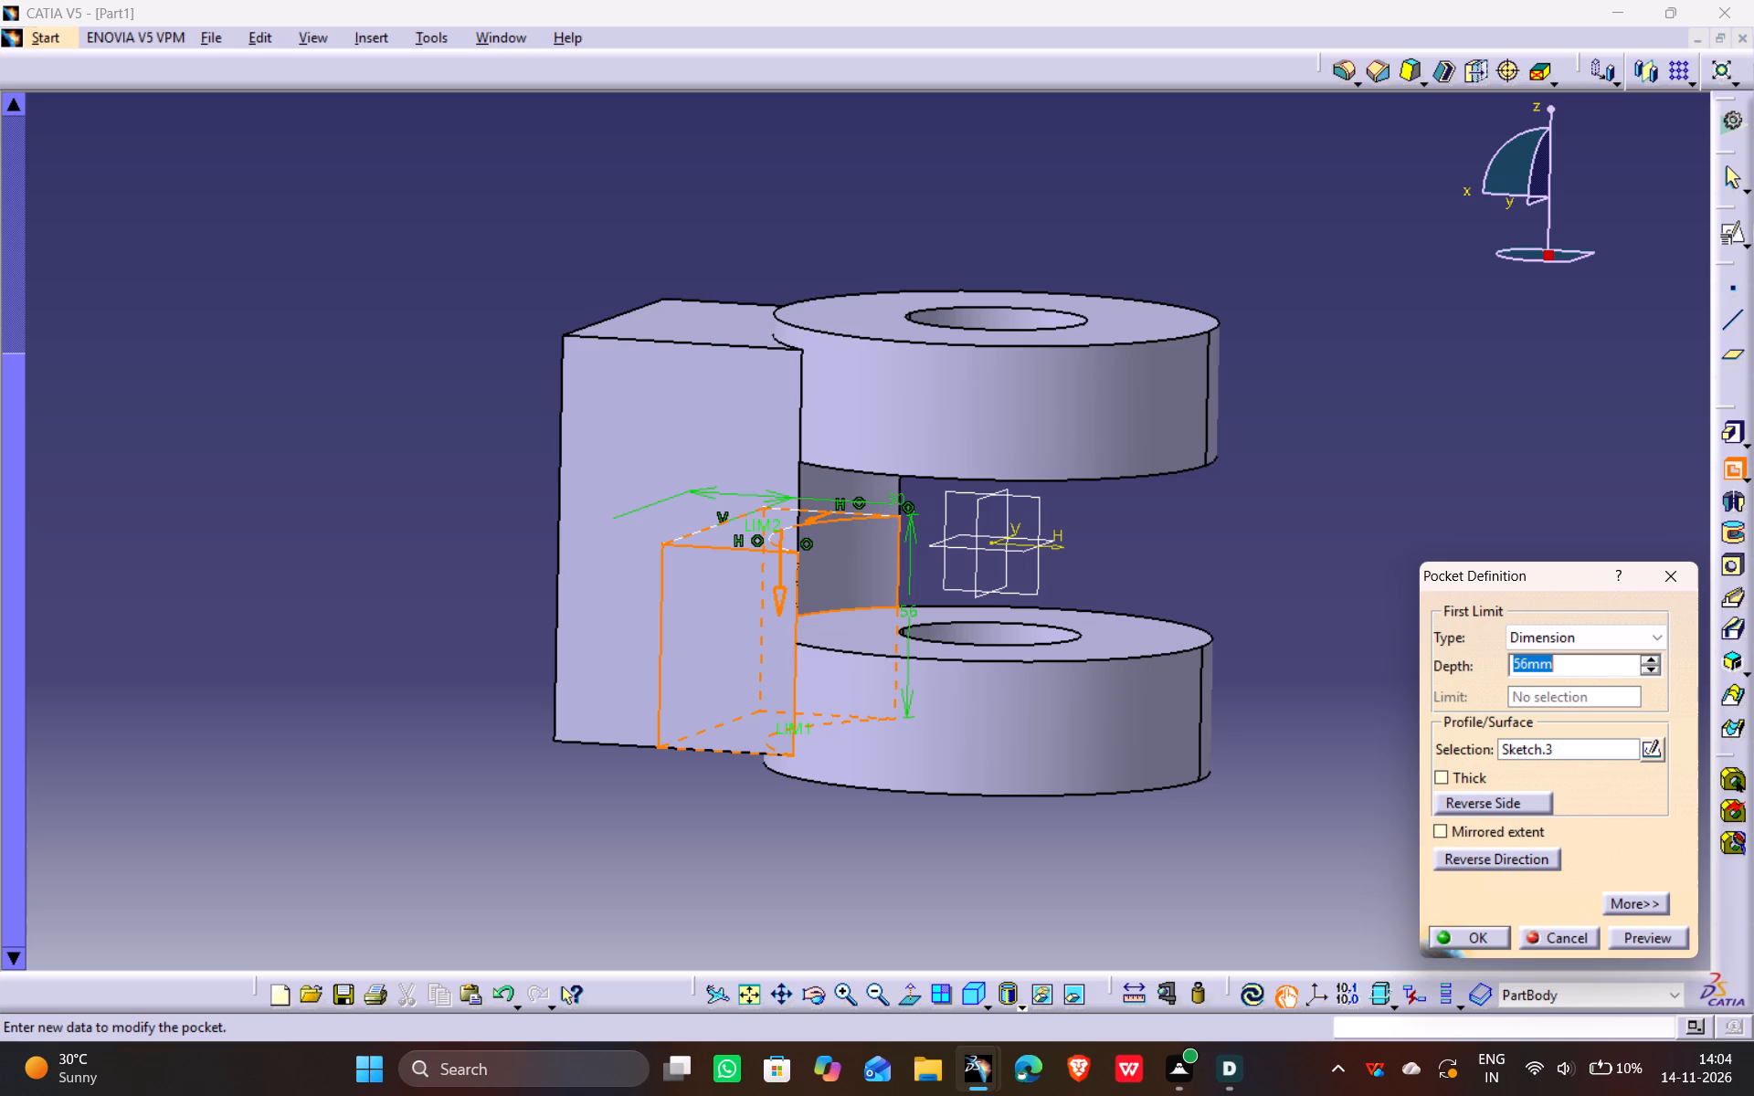
type("31")
left_click(1315, 493)
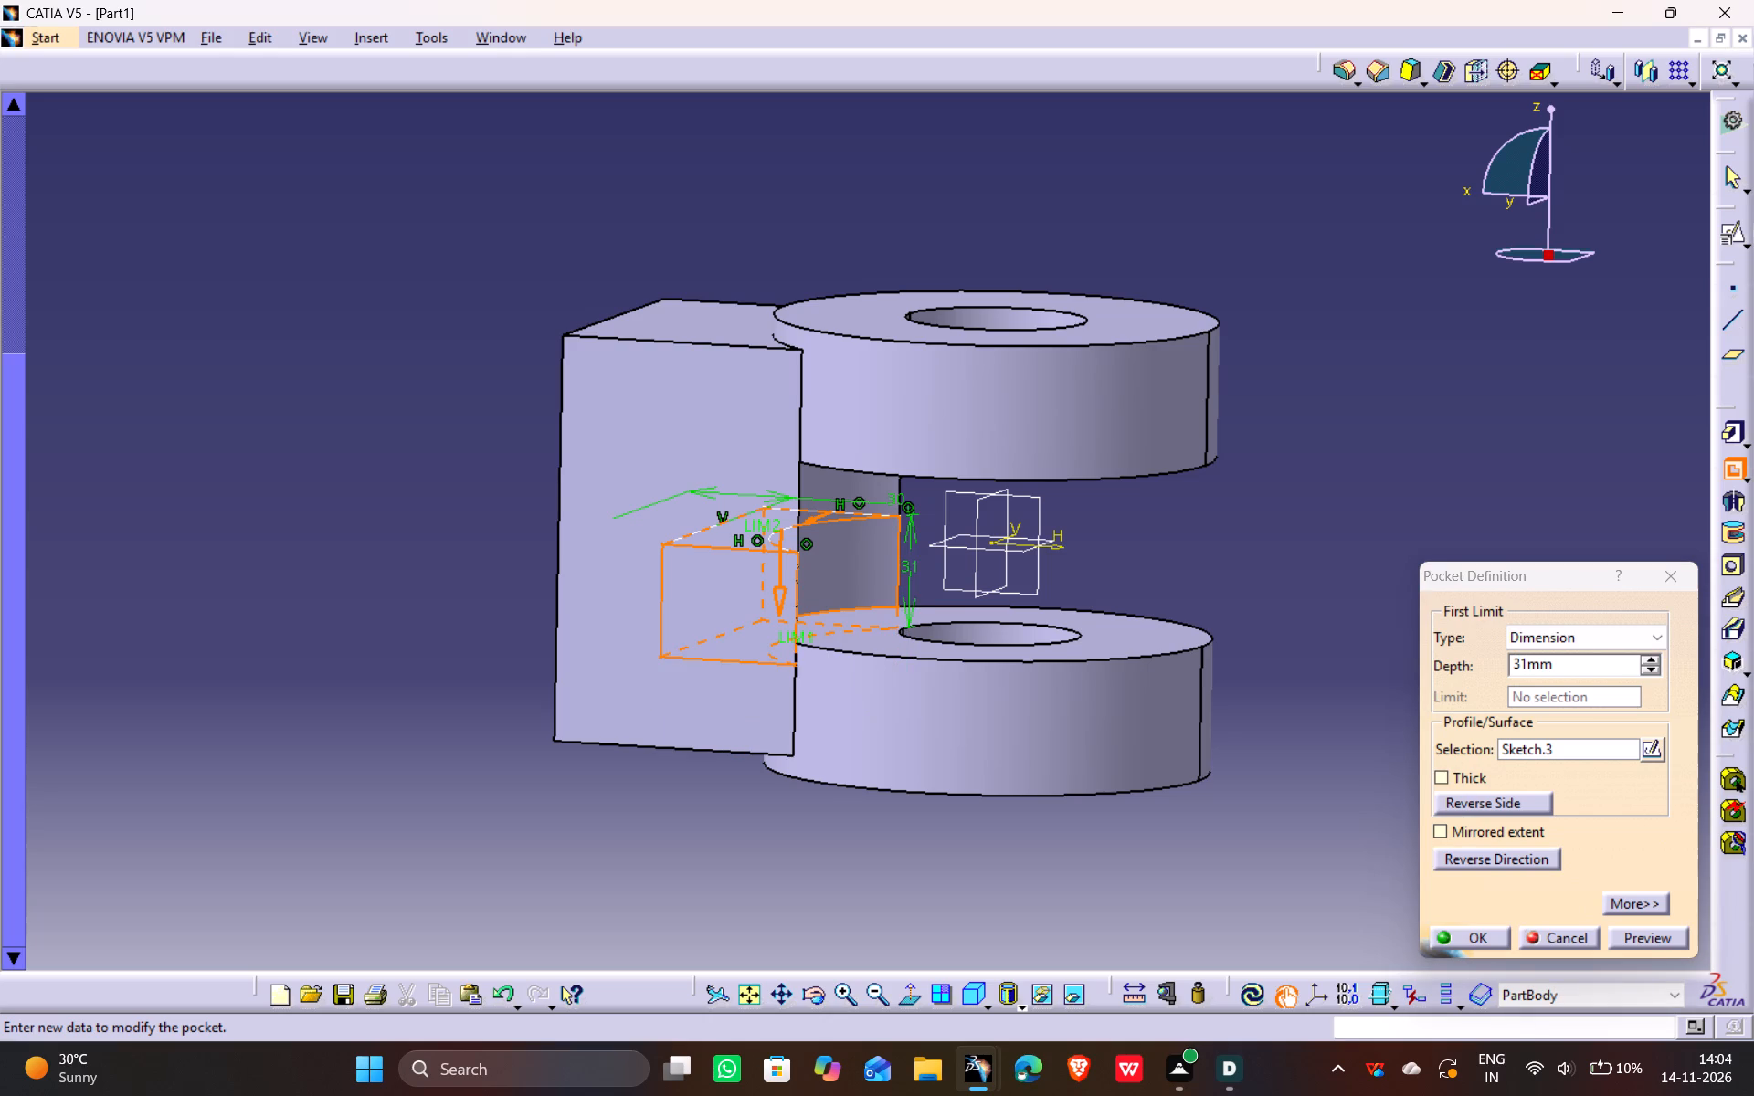
middle_click_drag(661, 814, 699, 792)
scroll(661, 814, "down", 2)
left_click_drag(661, 813, 704, 796)
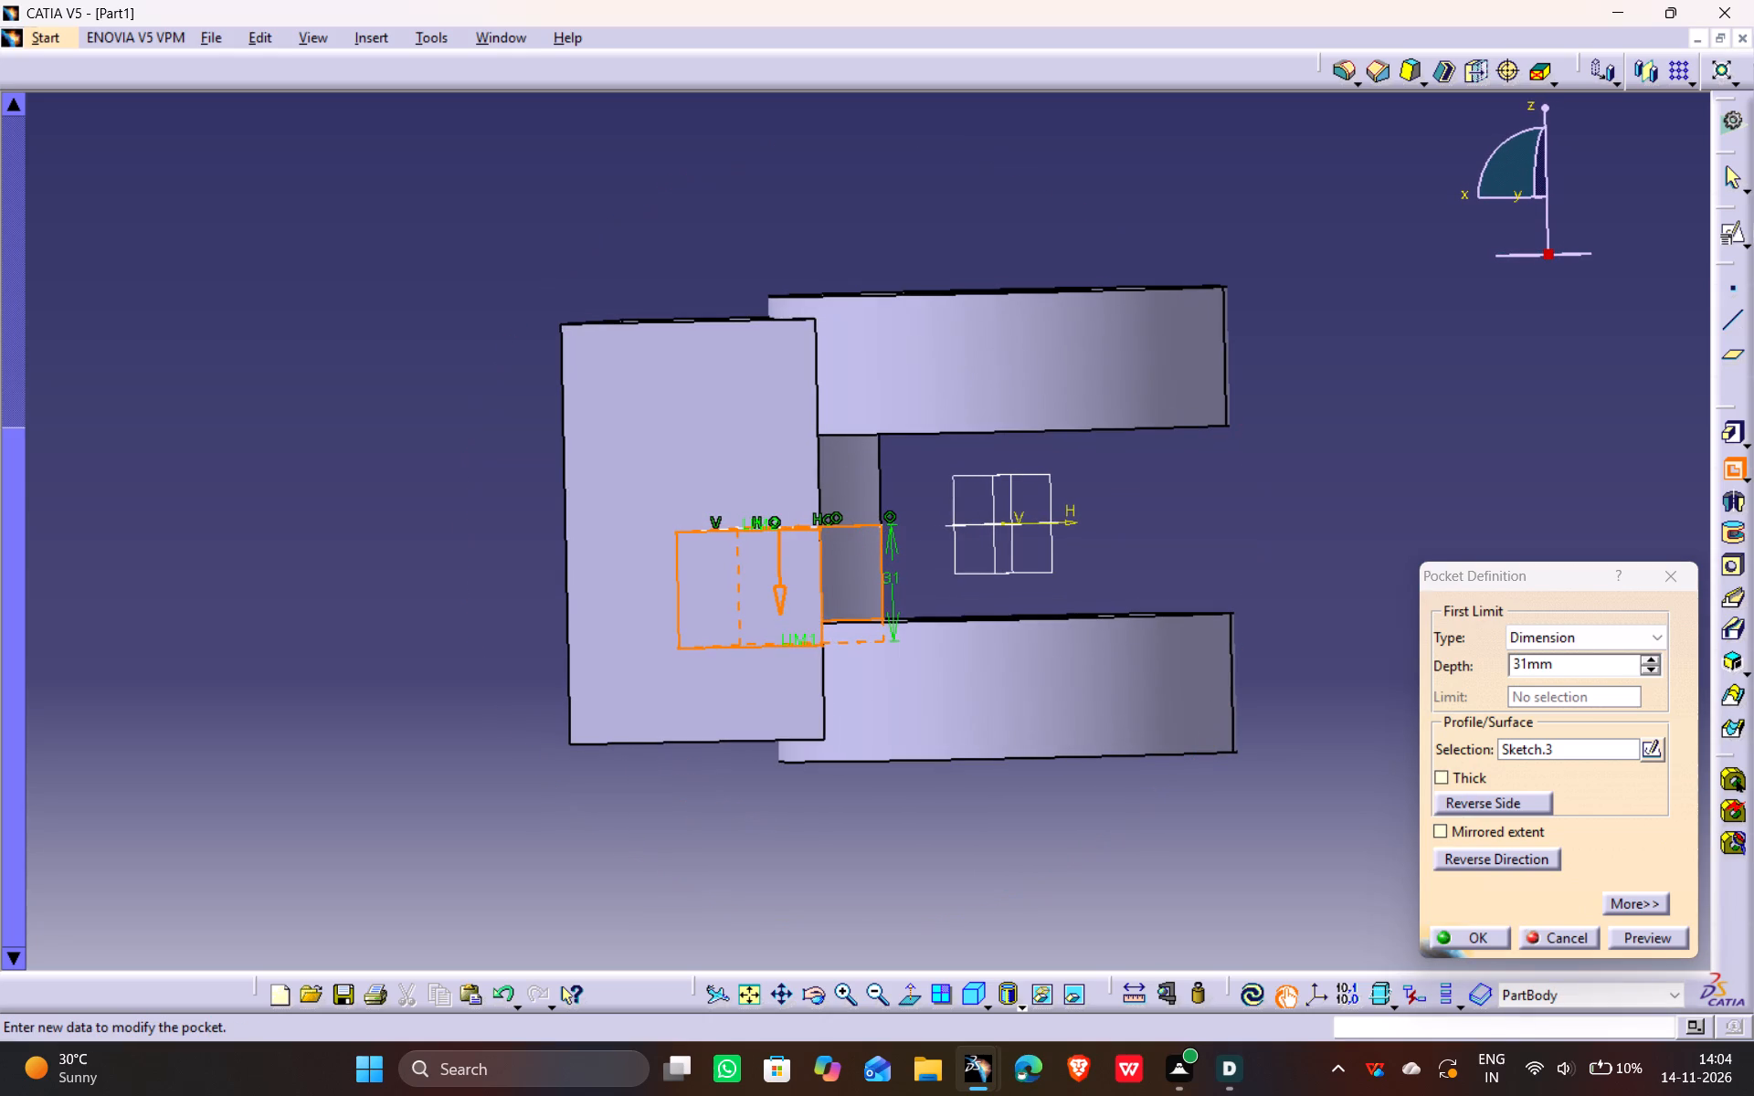
left_click(1502, 830)
left_click(1625, 924)
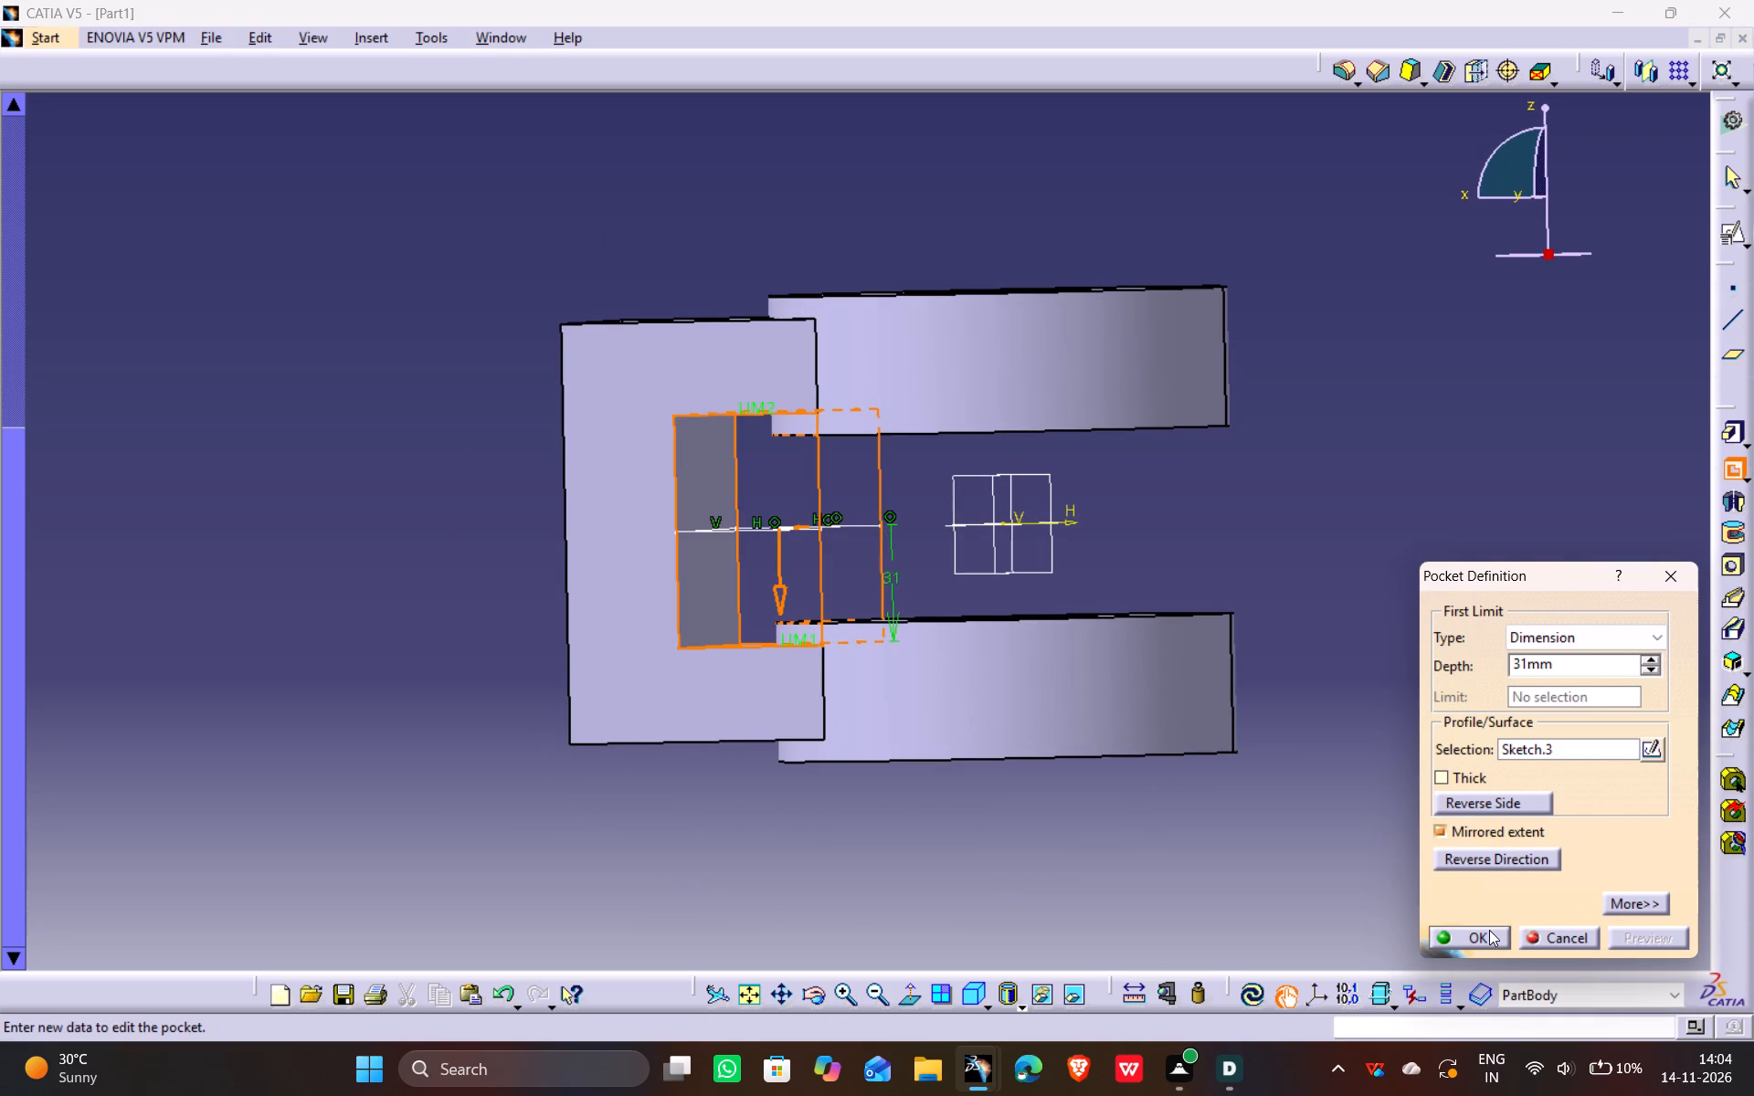
left_click(1487, 930)
left_click(1252, 570)
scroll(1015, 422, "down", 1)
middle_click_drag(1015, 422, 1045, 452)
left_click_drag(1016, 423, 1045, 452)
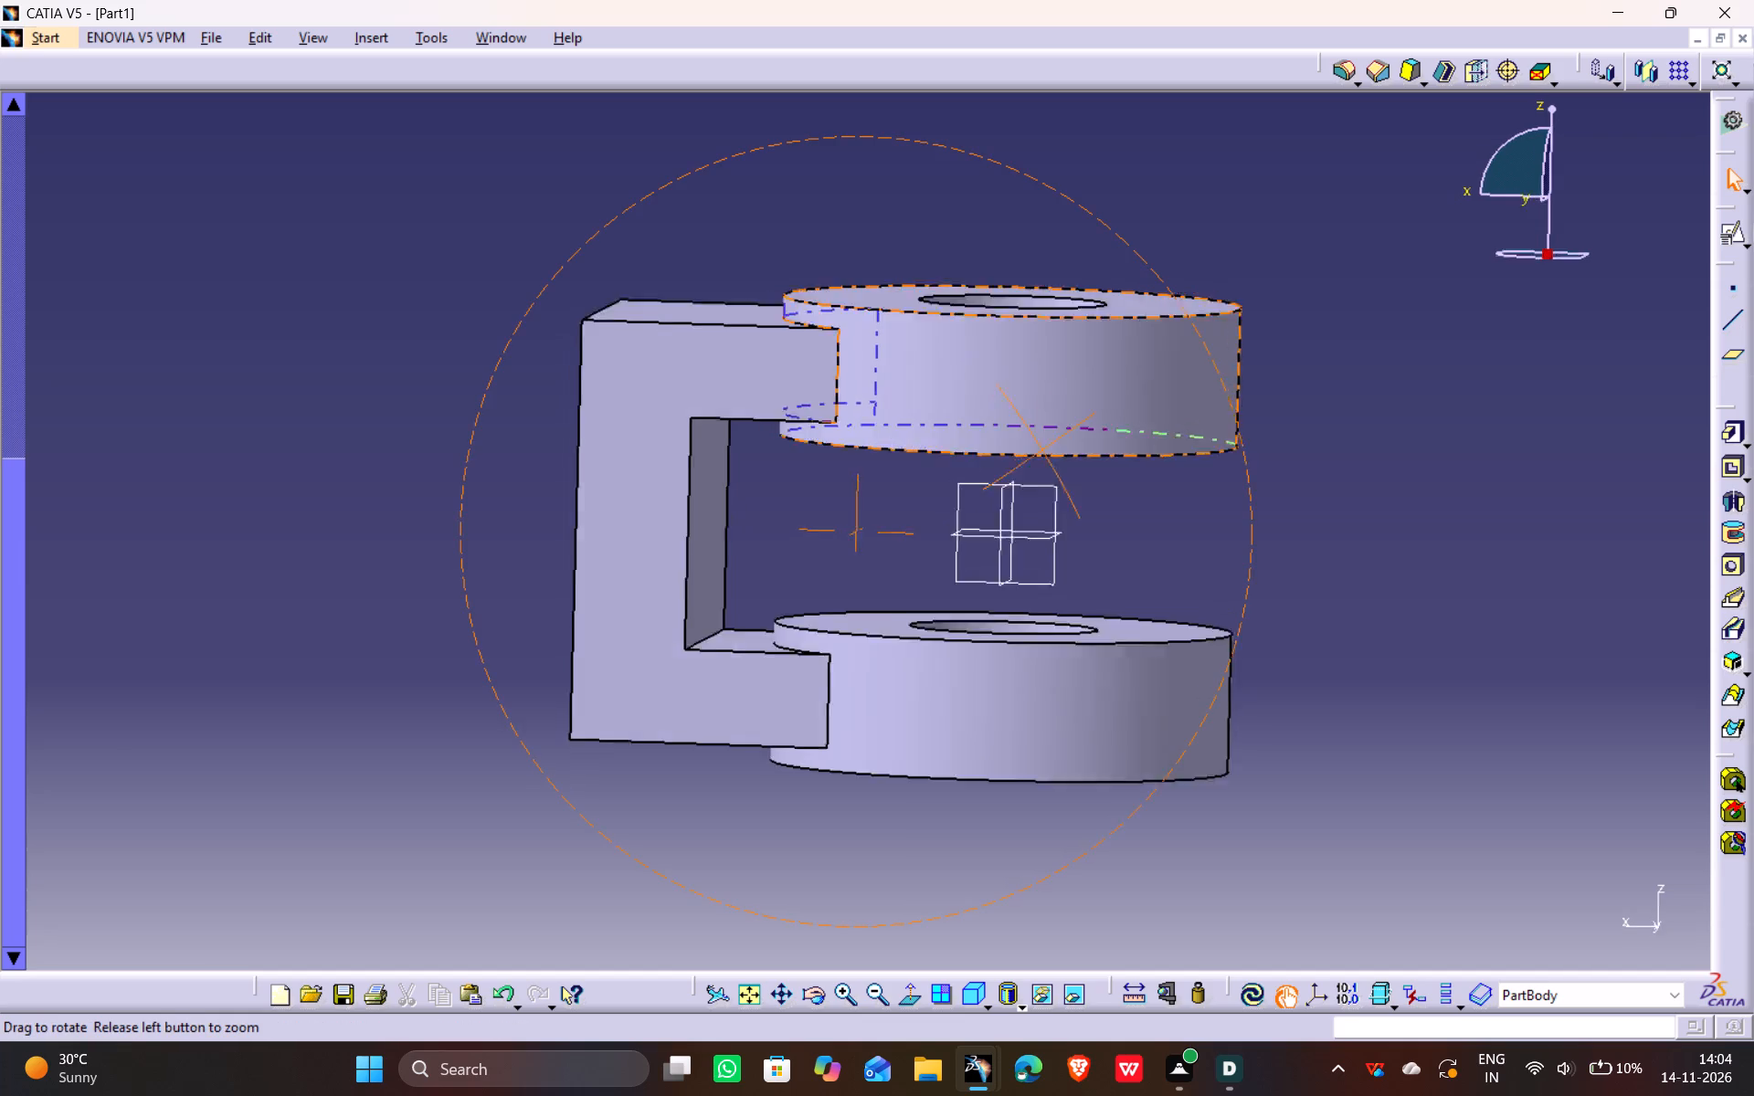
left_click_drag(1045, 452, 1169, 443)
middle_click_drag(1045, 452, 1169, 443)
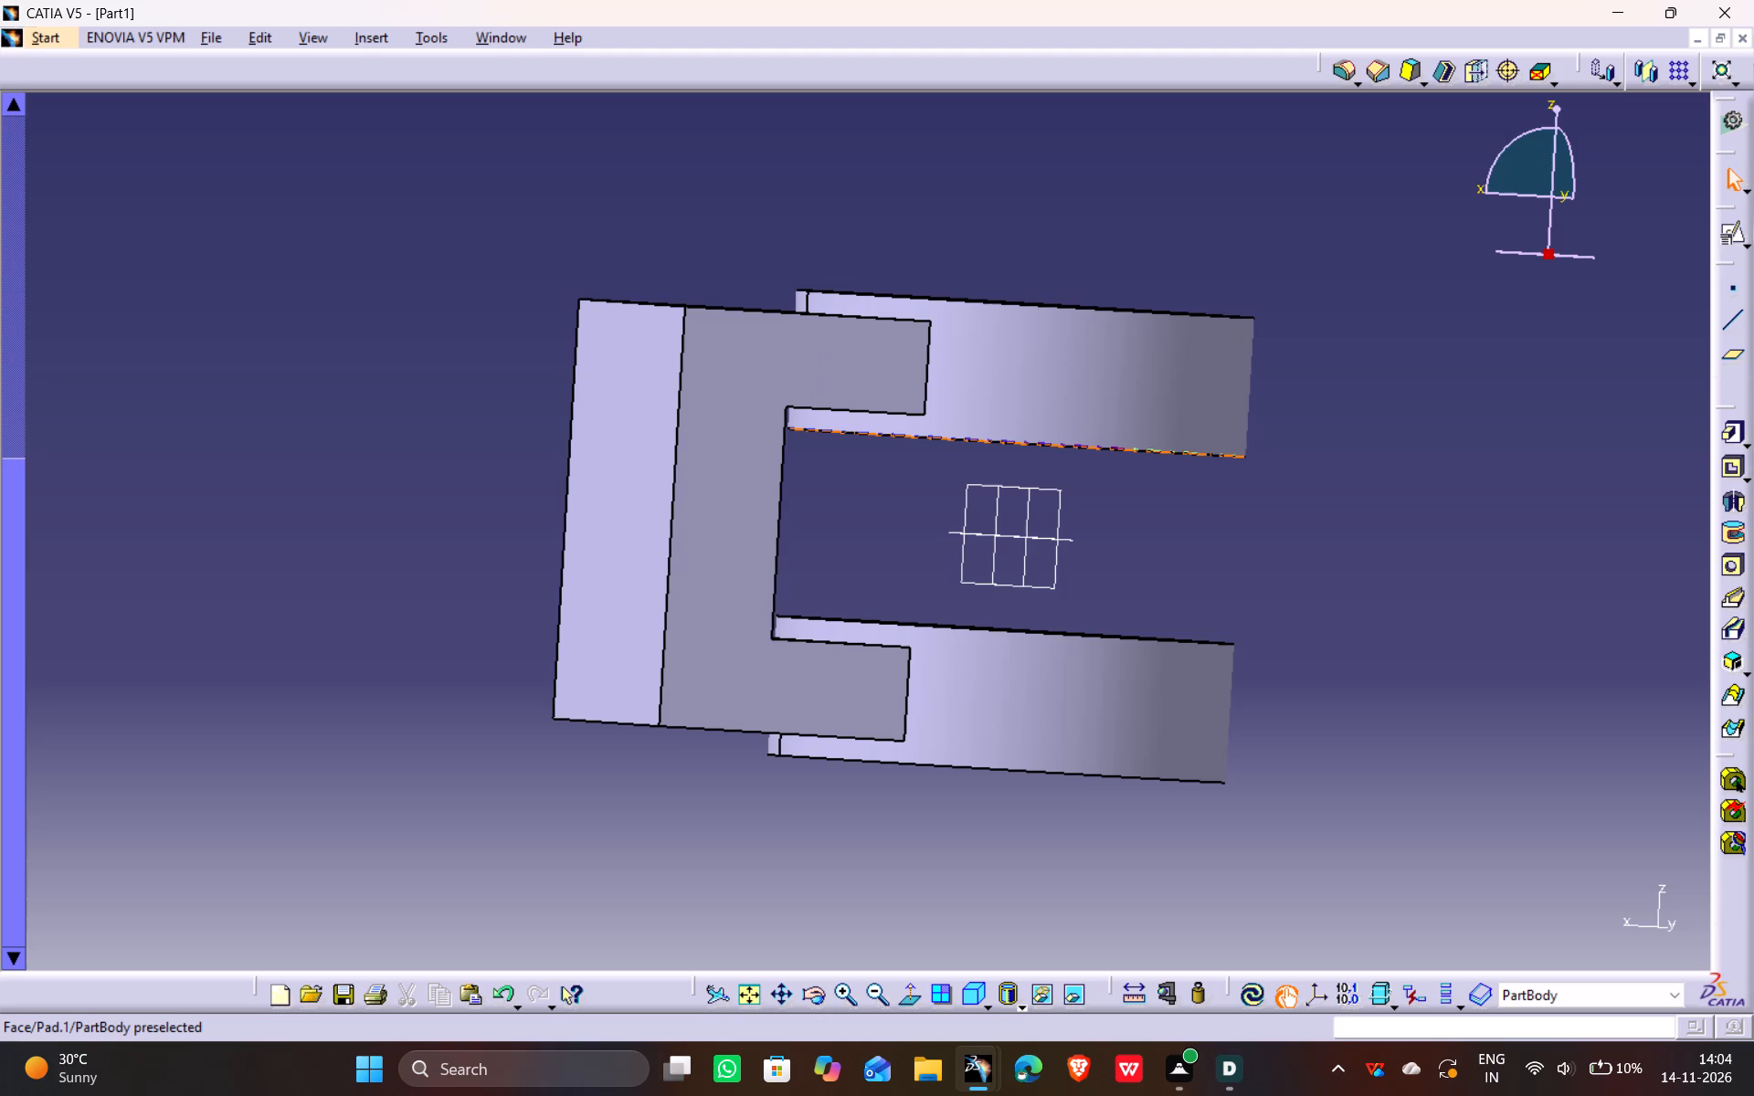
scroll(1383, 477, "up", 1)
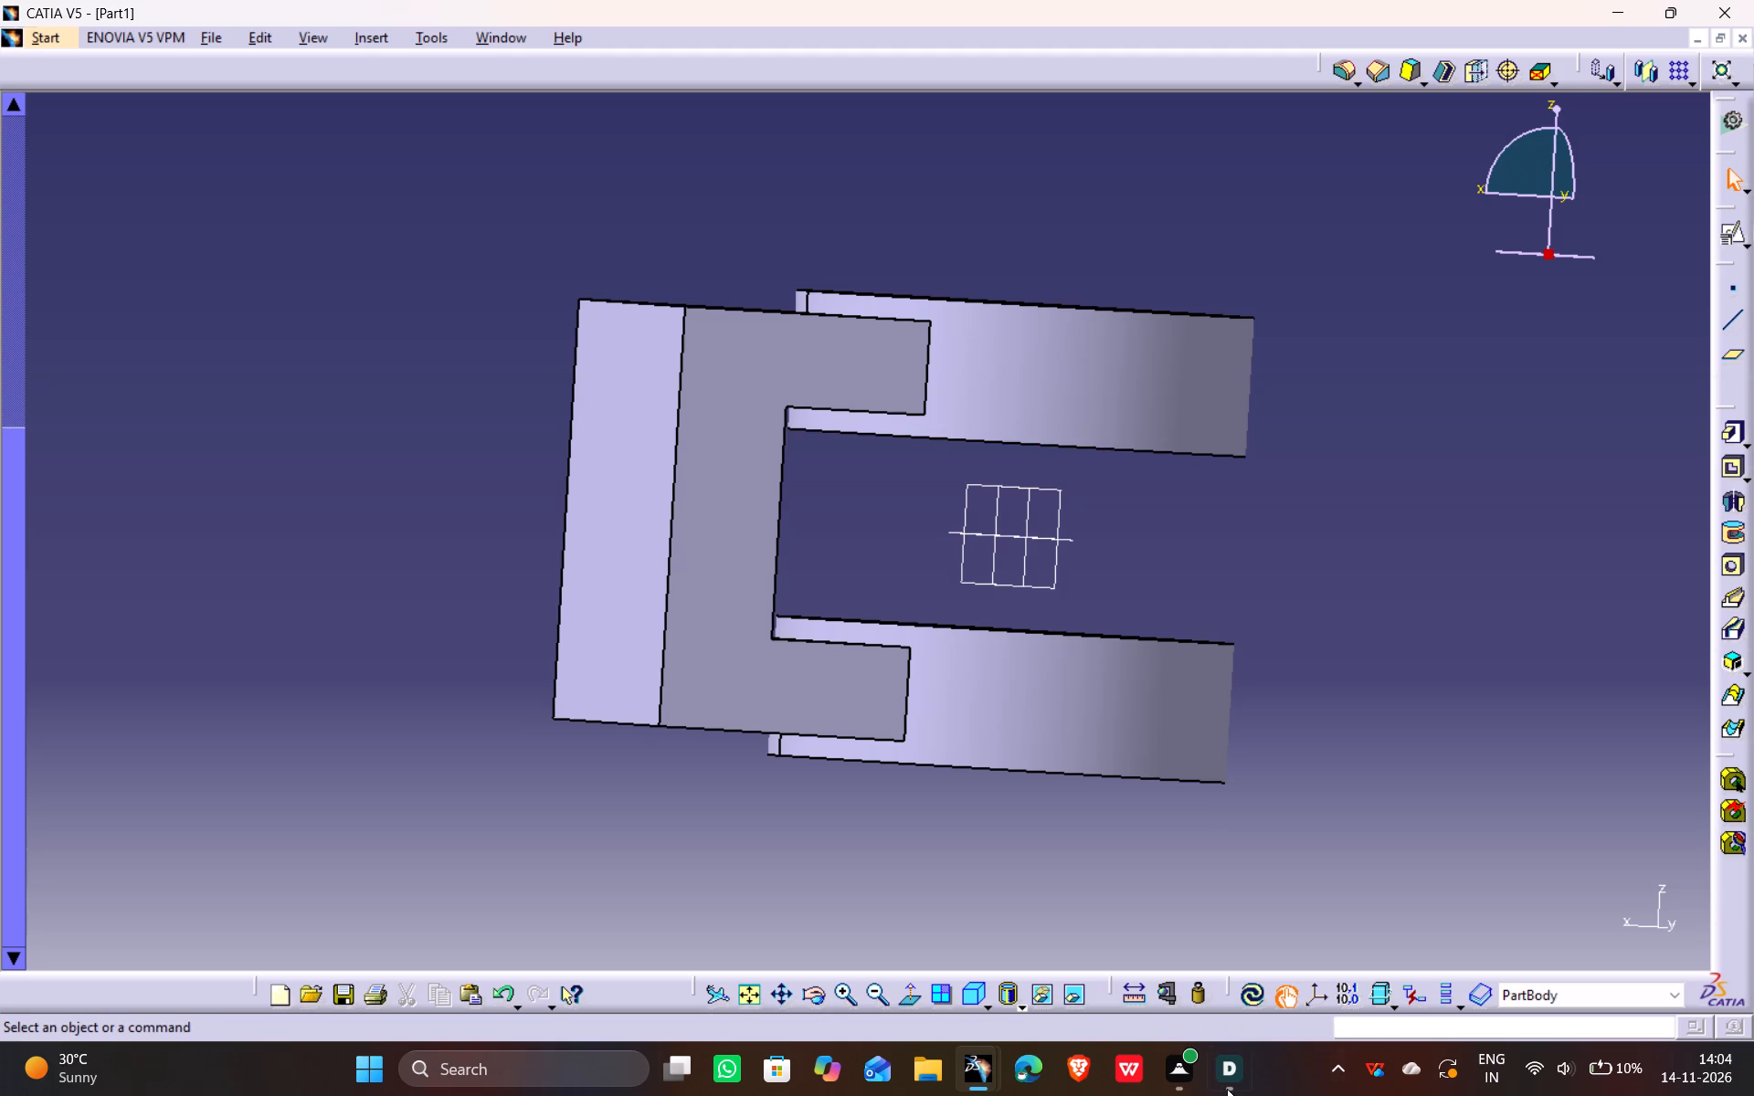
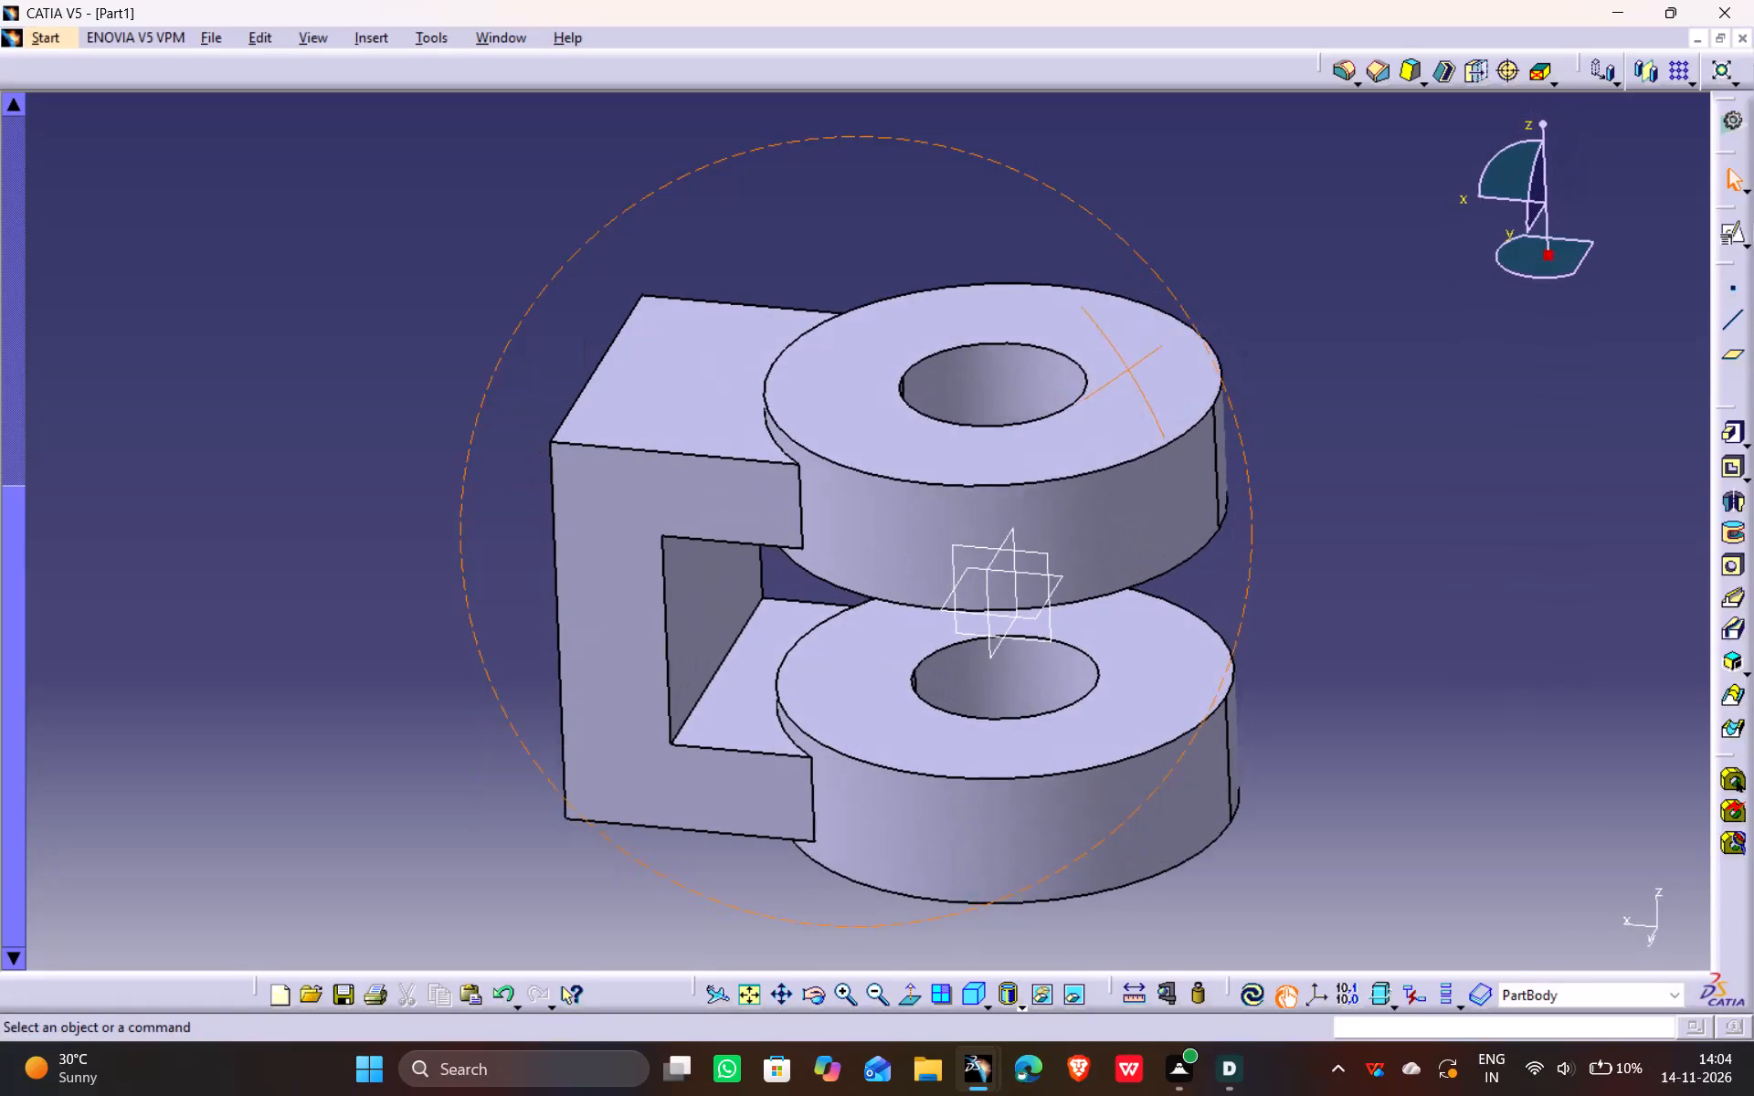
Fillet the upper and lower outer circular edges of both rings with a 6 mm radius.
left_click(1328, 334)
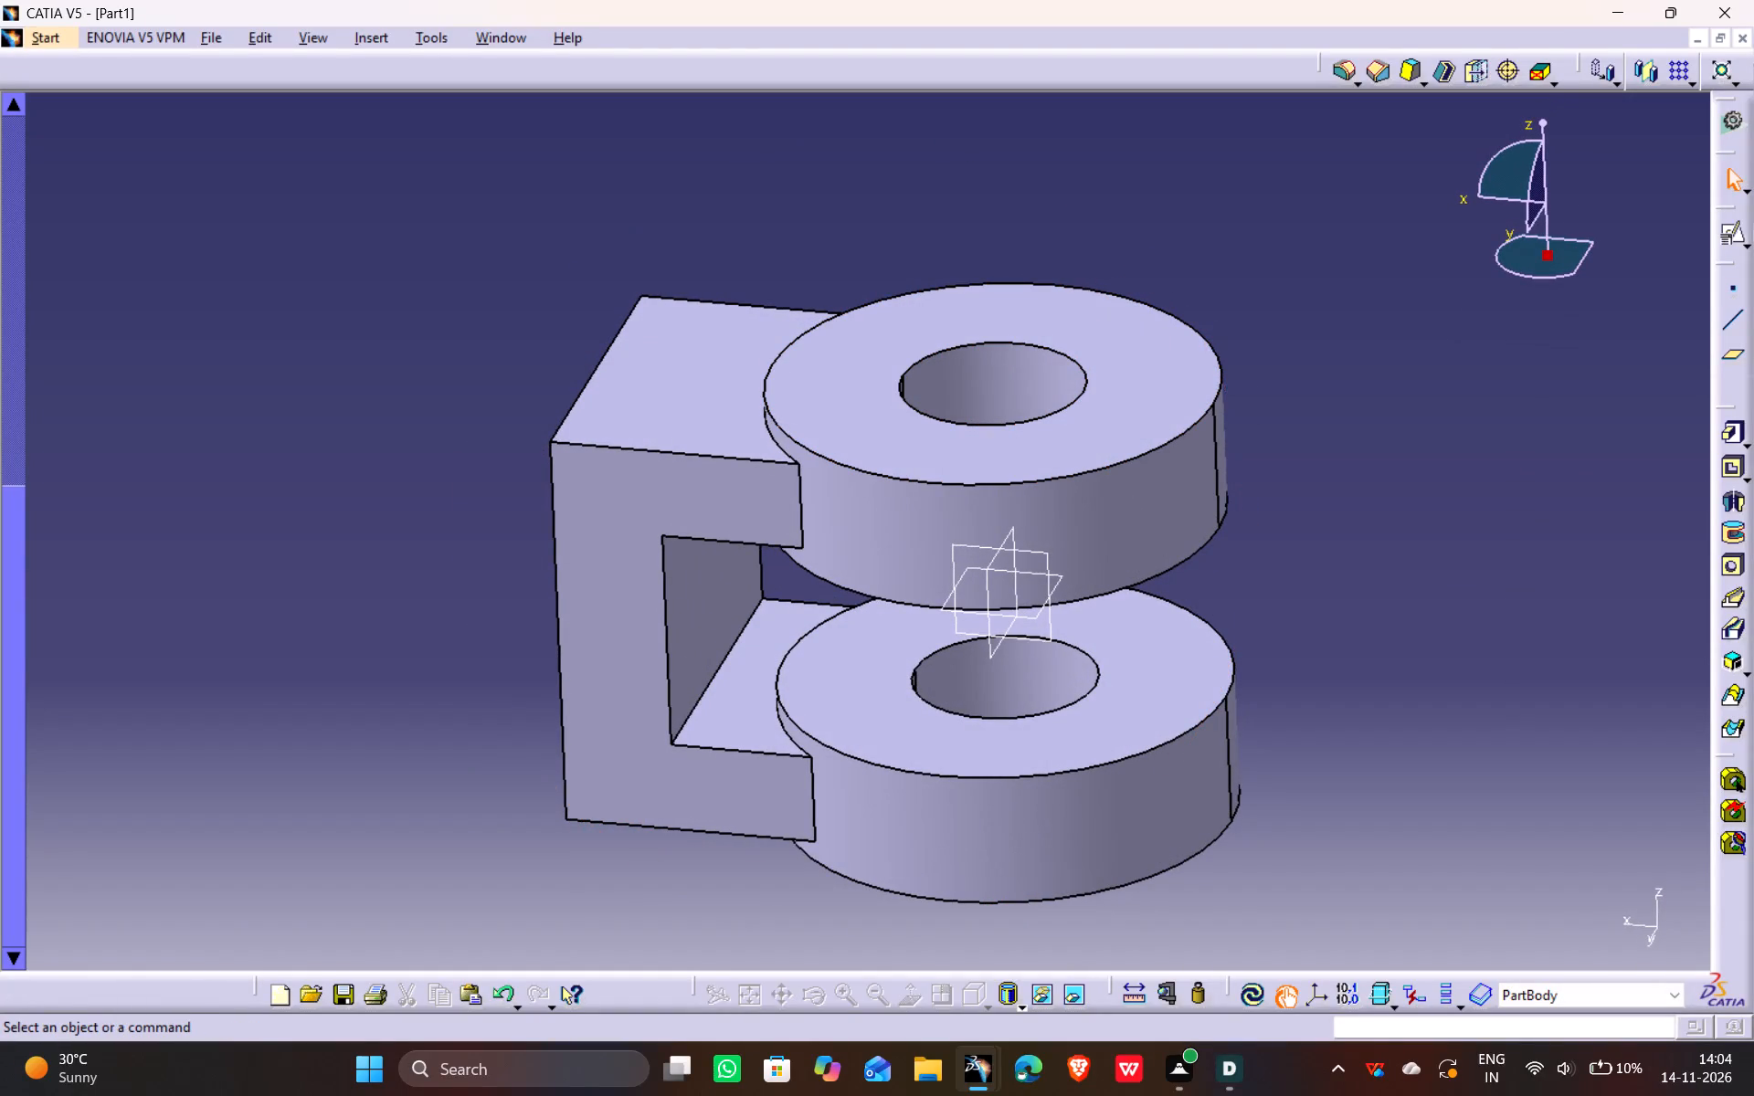
left_click(1328, 334)
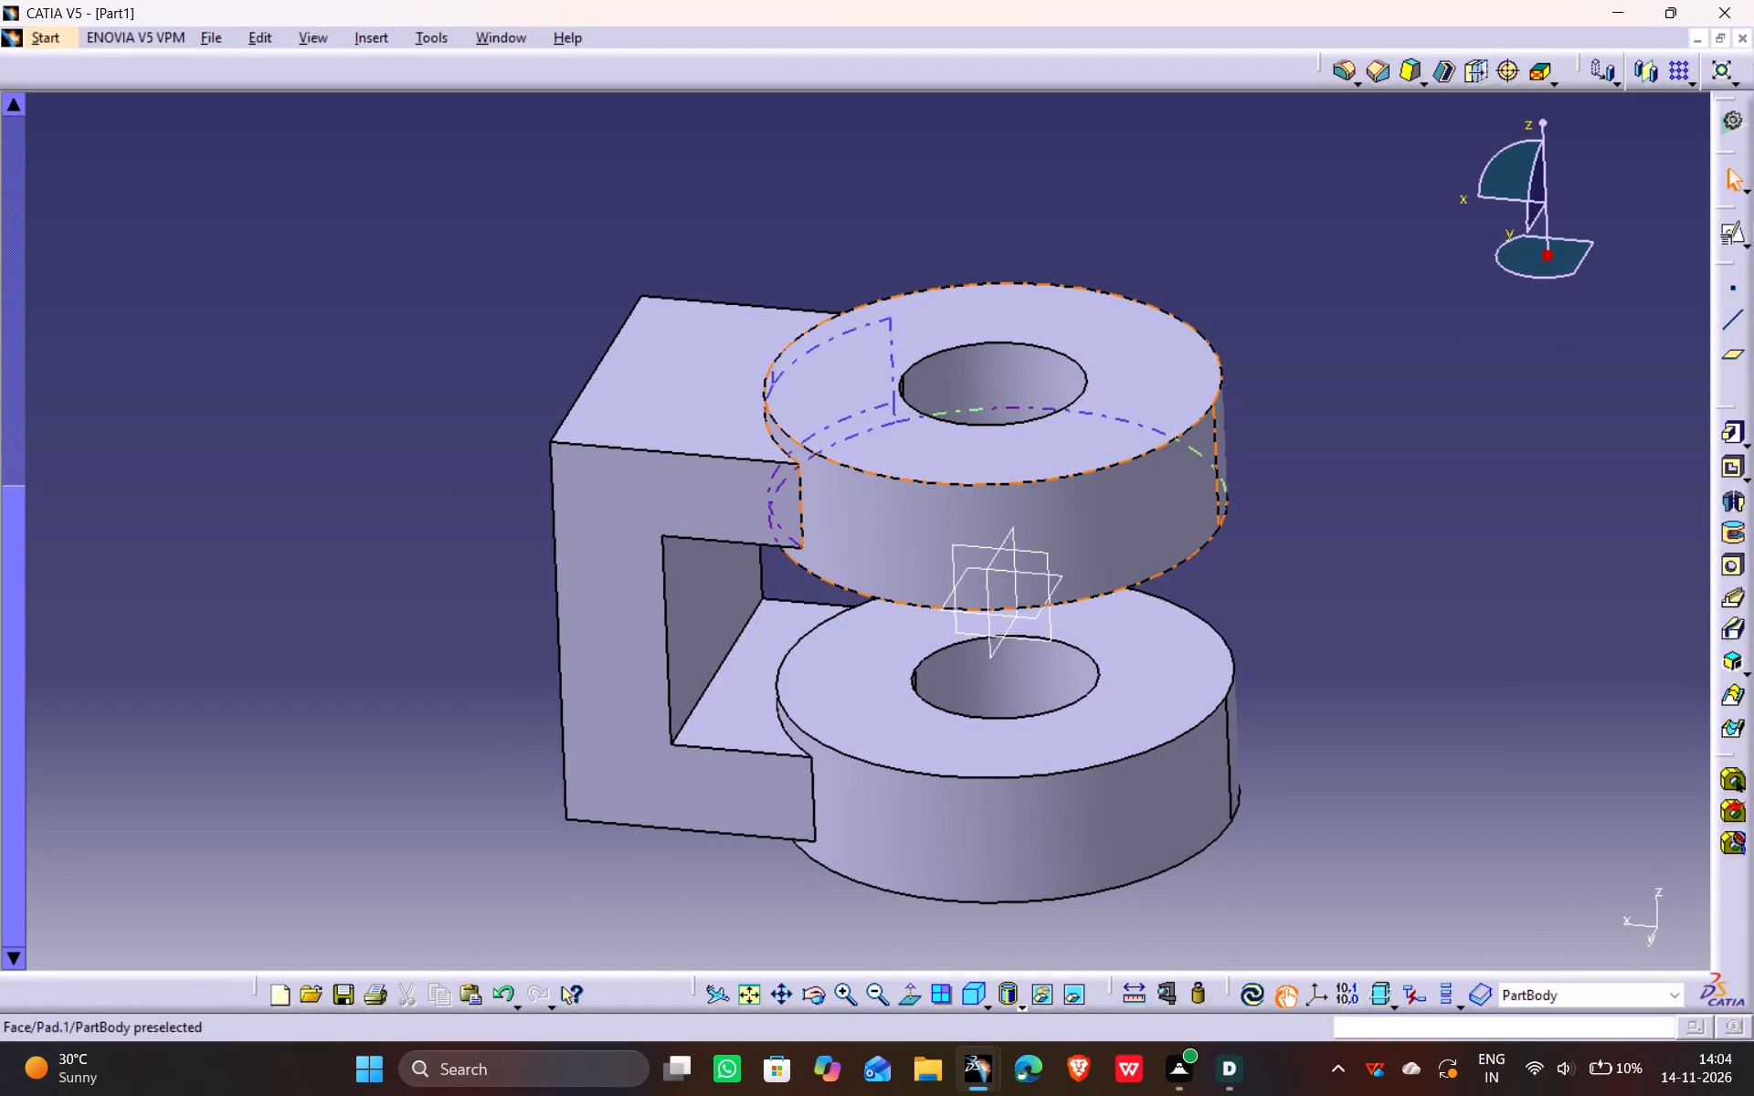
left_click(1218, 448)
left_click(1301, 427)
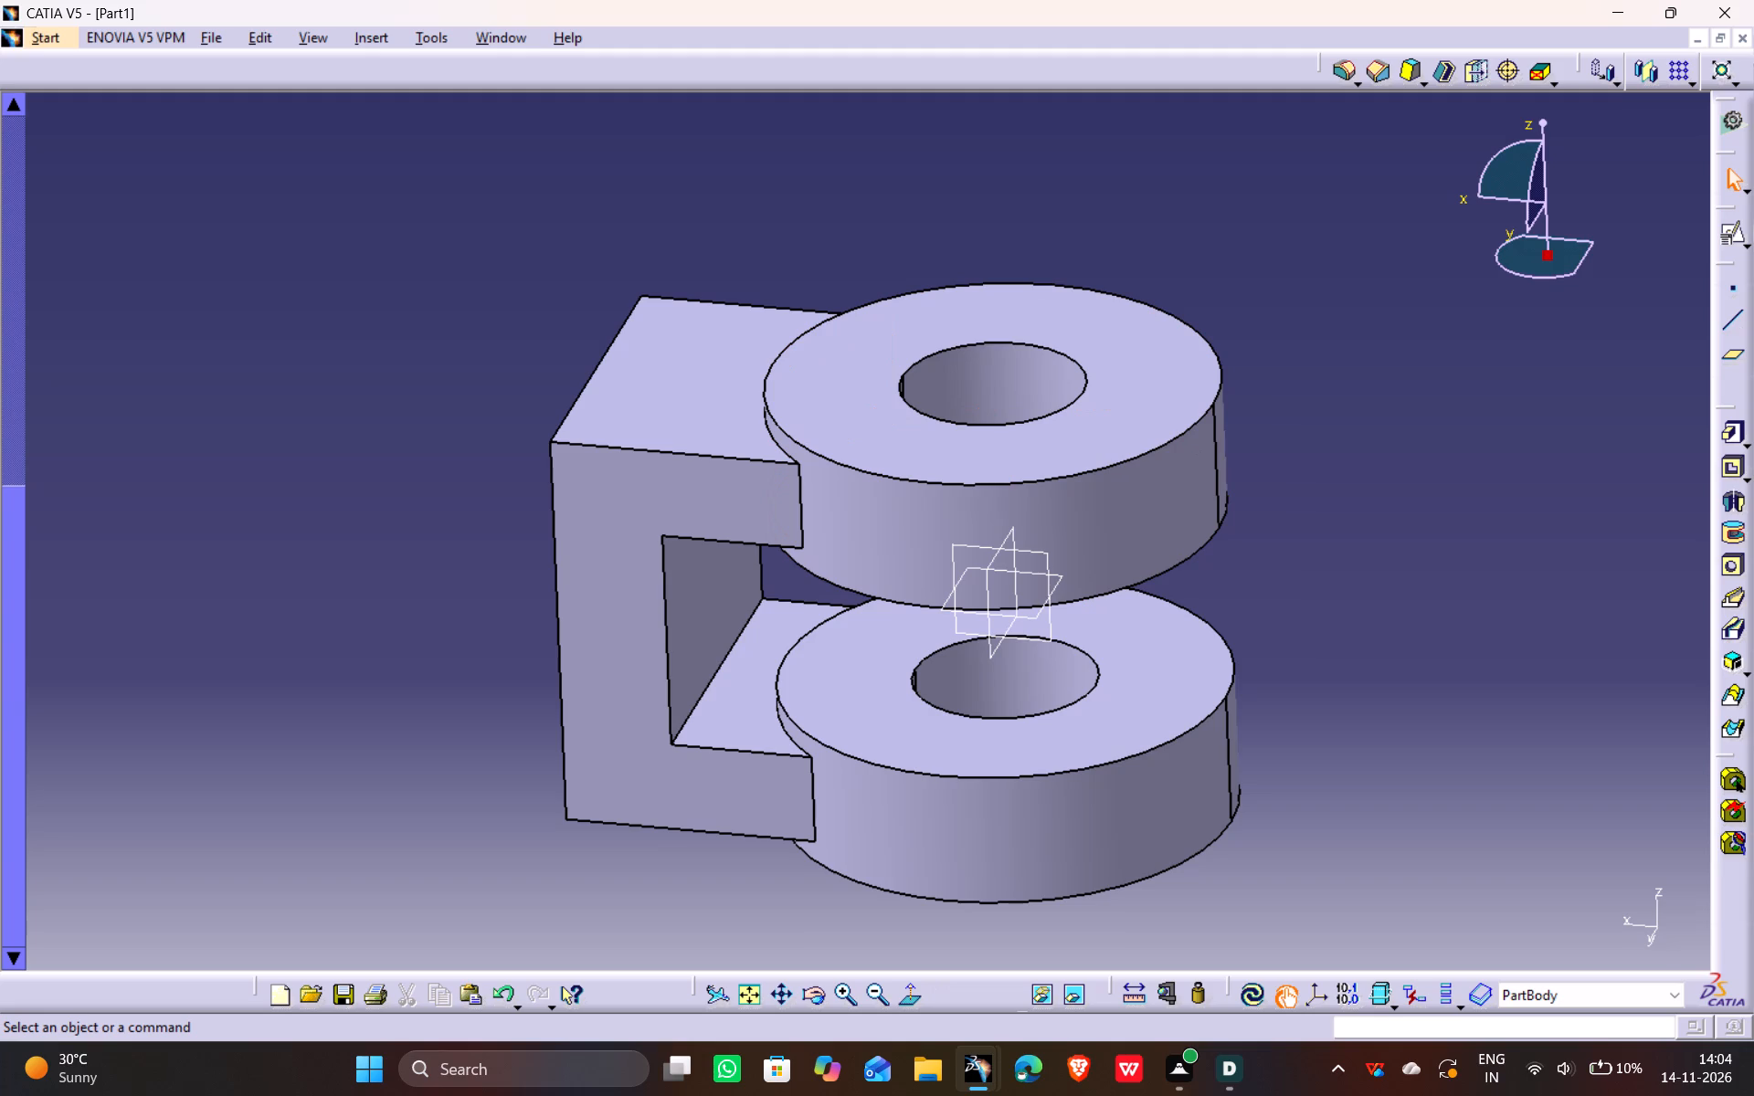
left_click(1192, 336)
left_click(1347, 73)
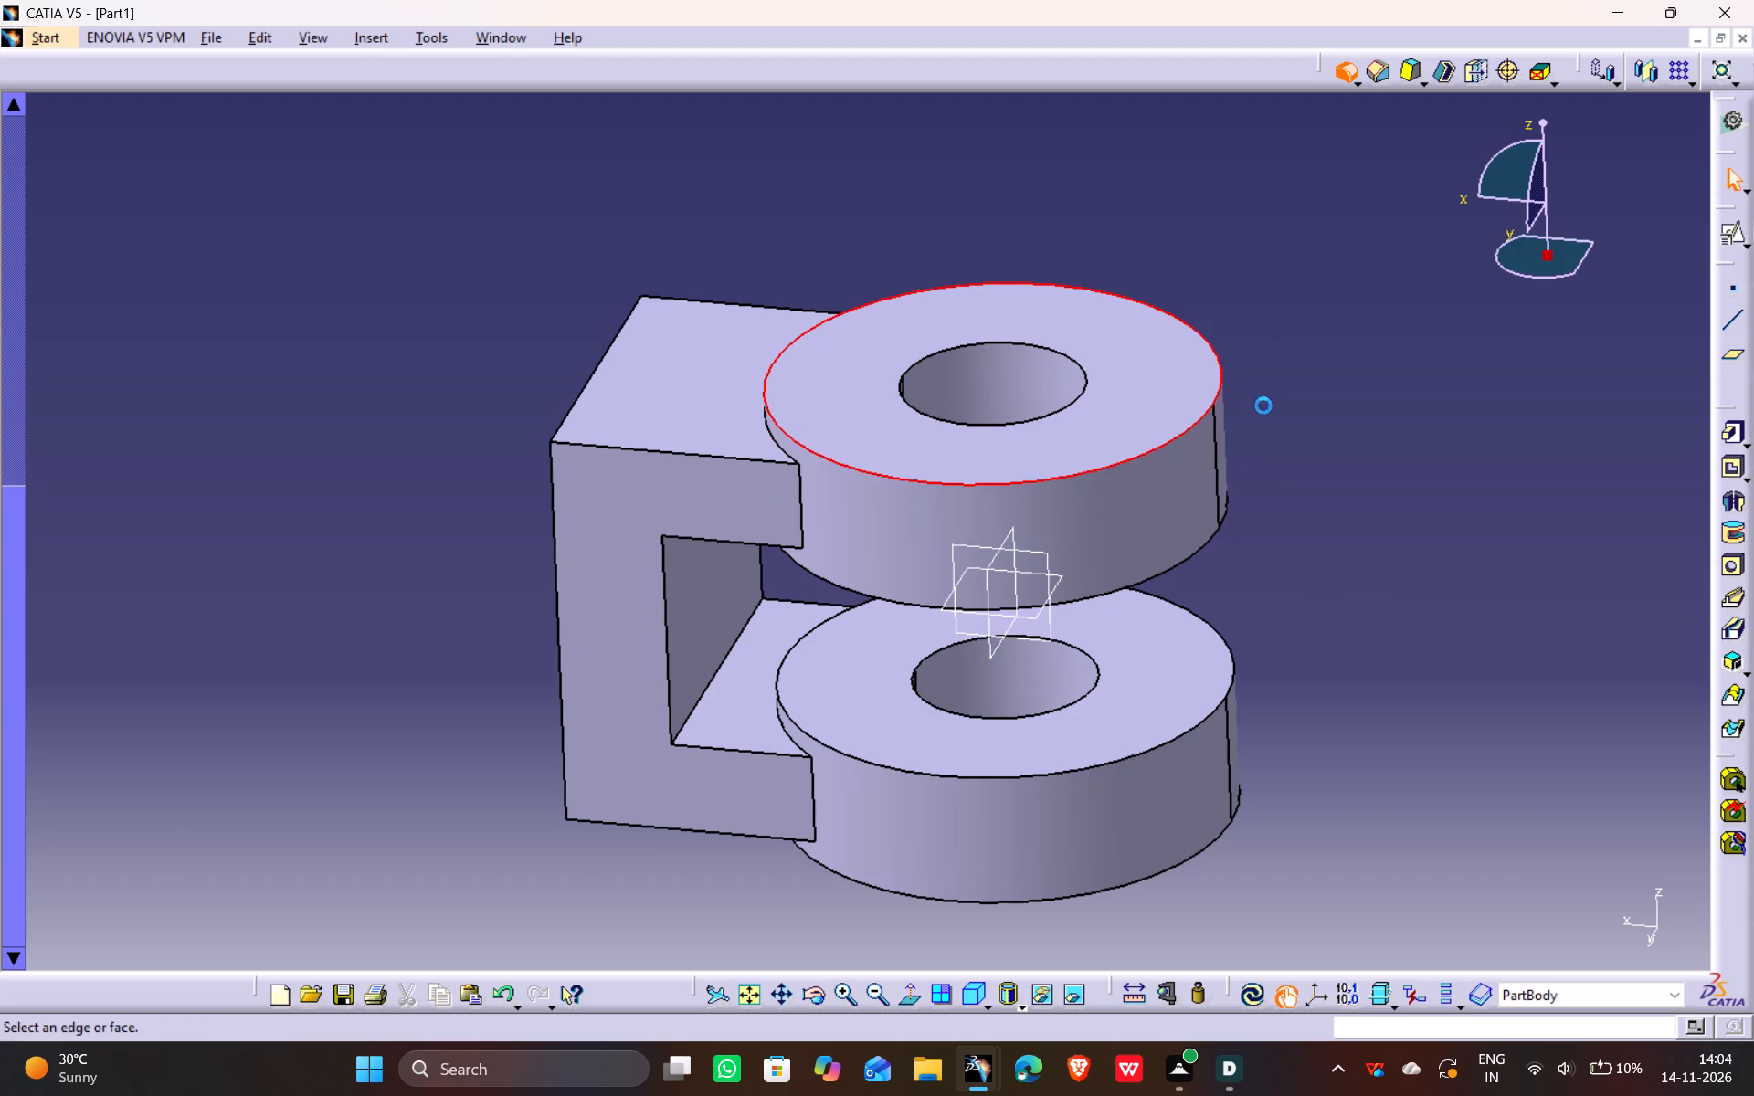
key("6")
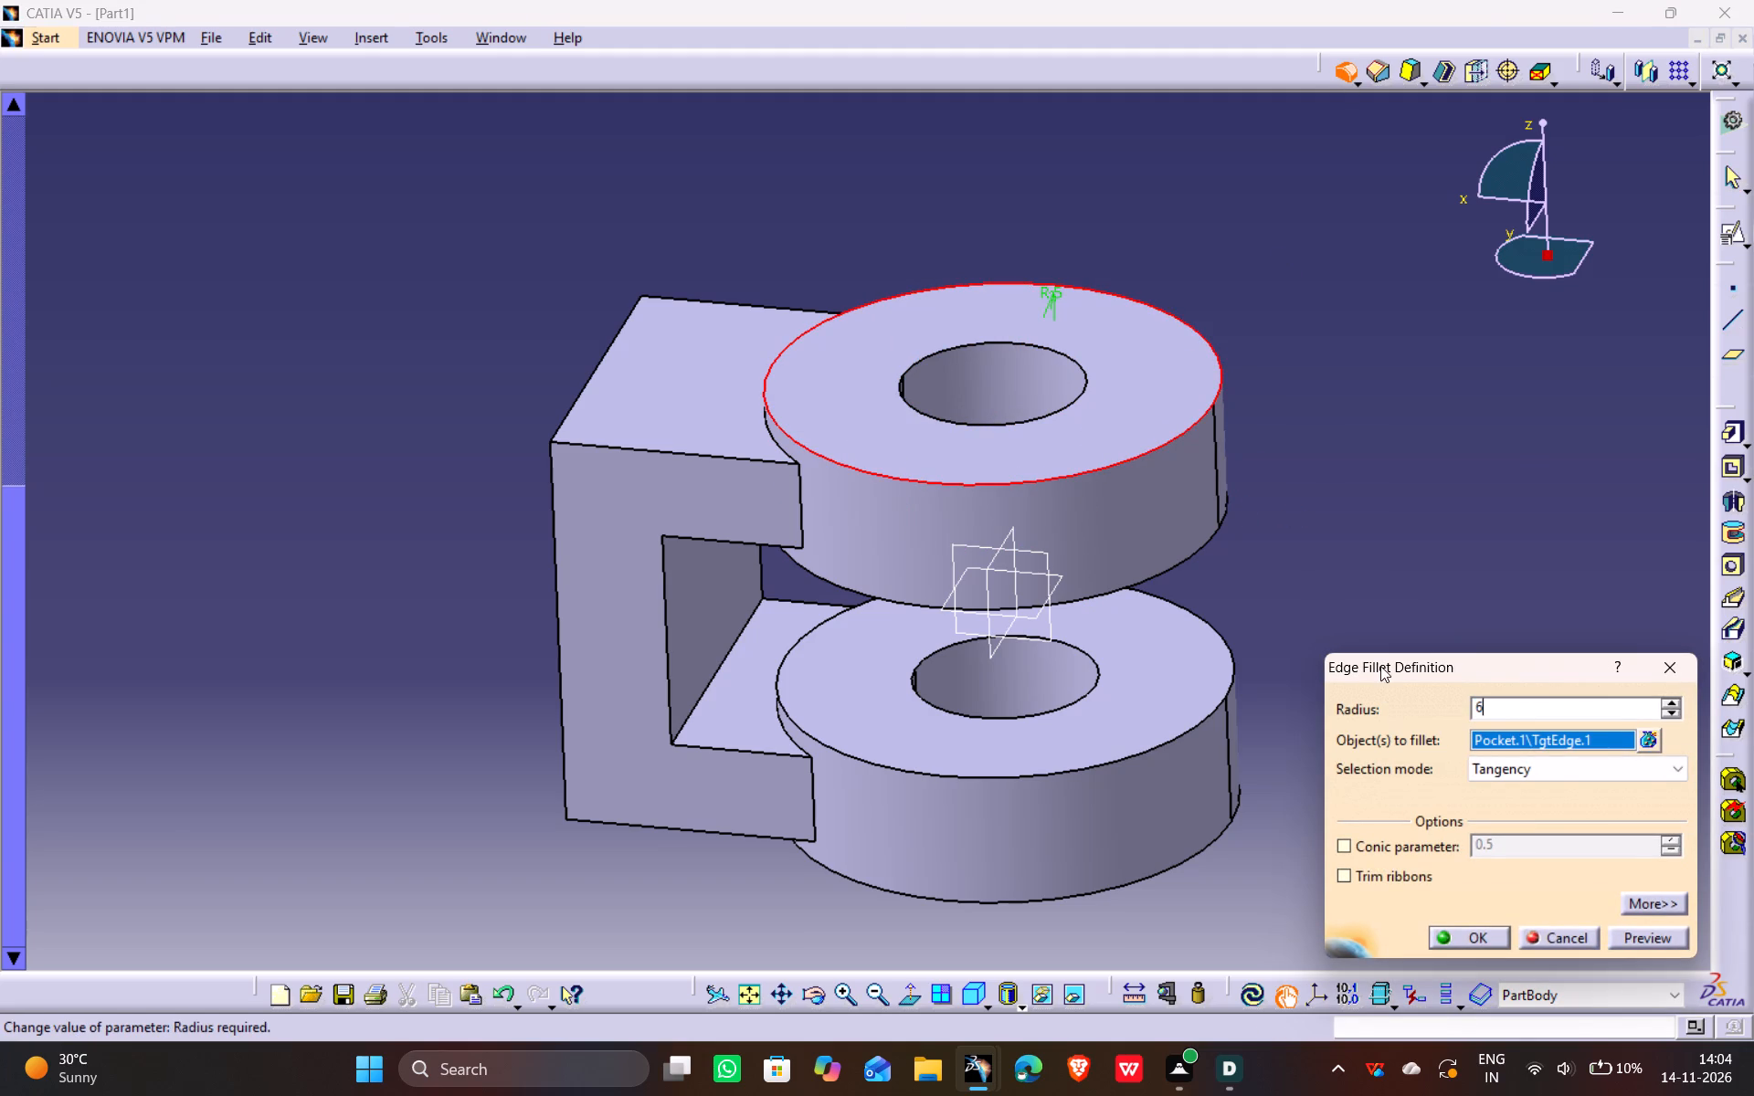
left_click(1189, 558)
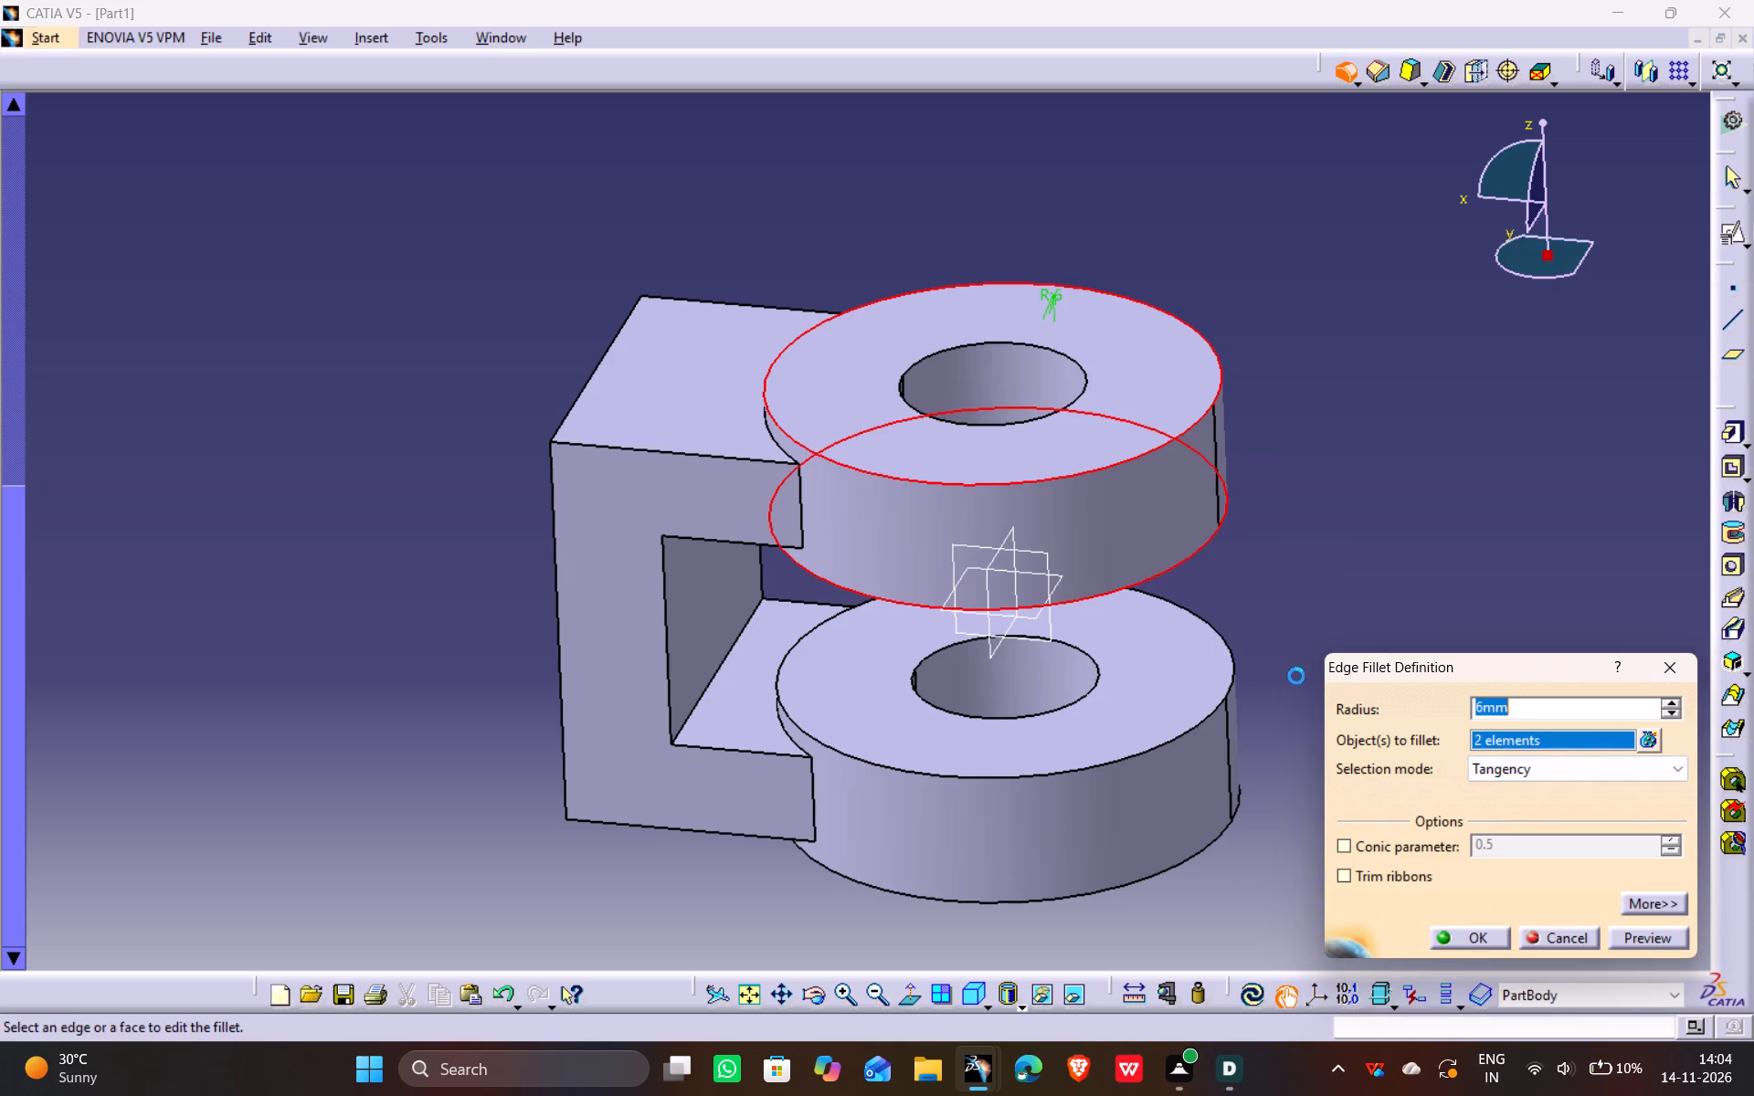
left_click(1233, 687)
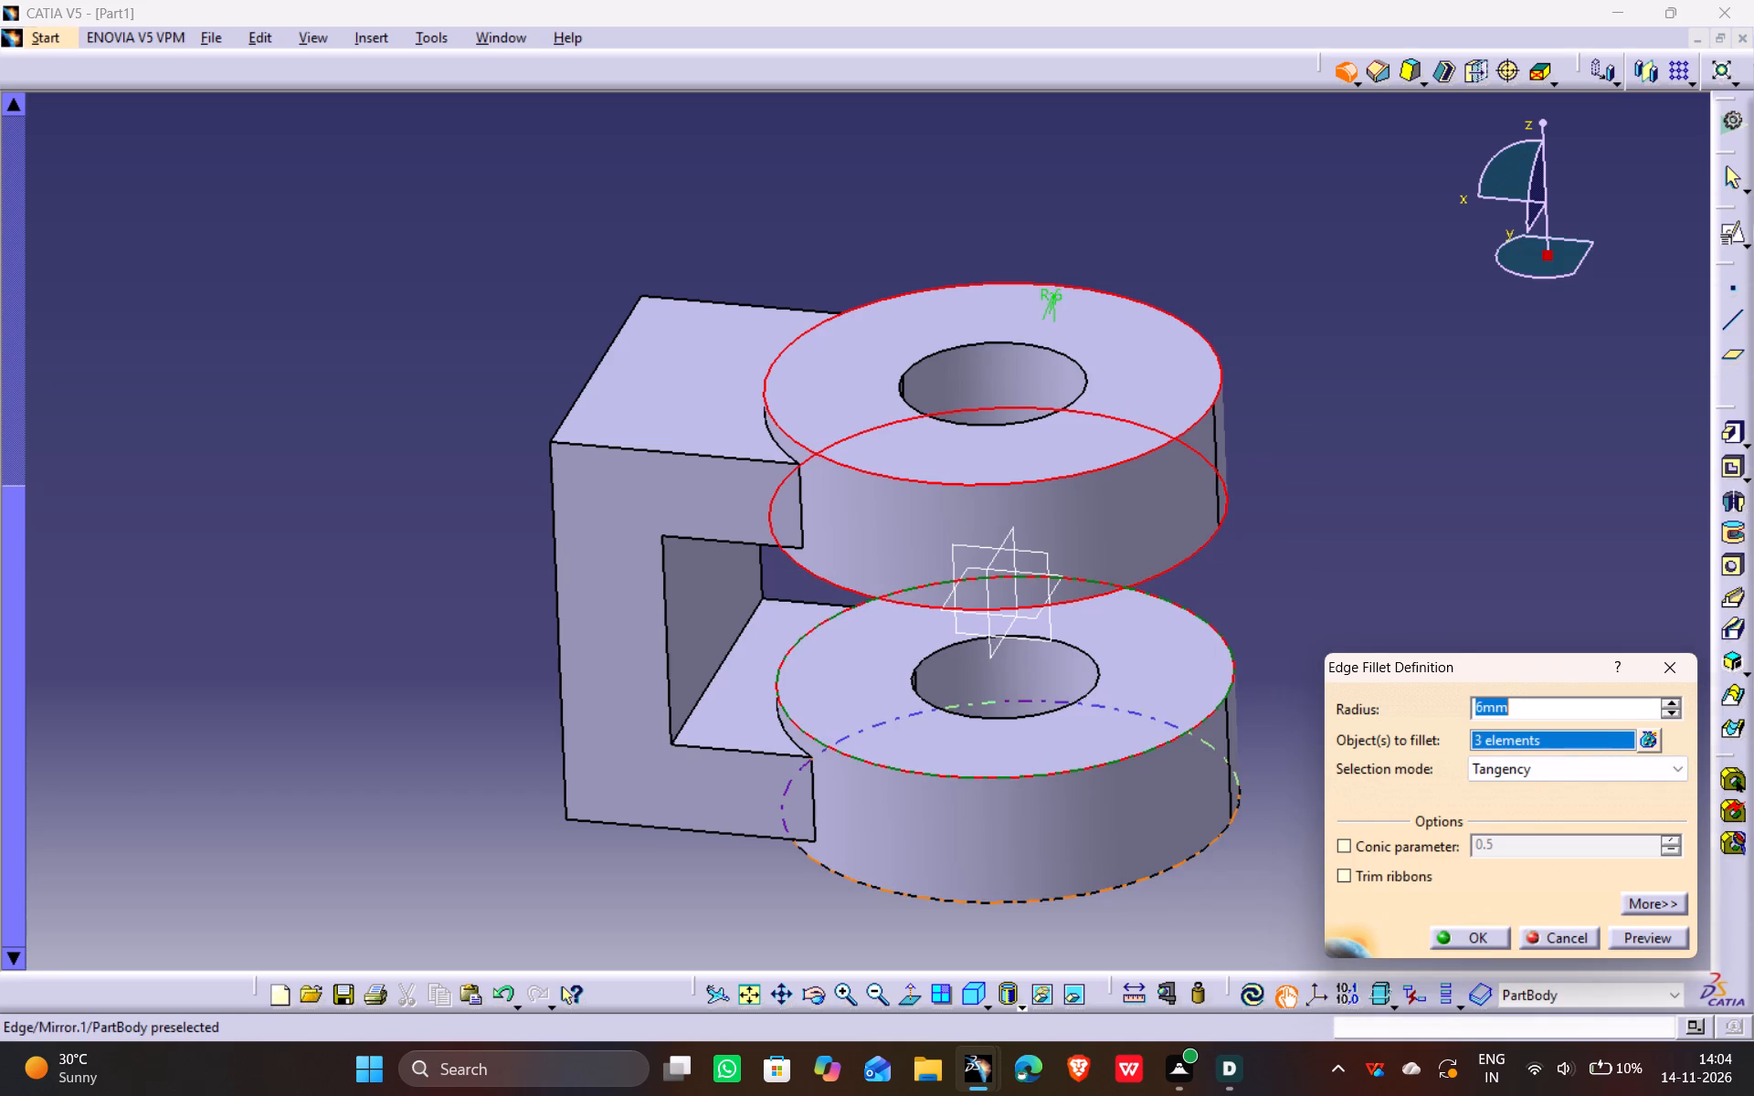
left_click(1163, 871)
left_click(1632, 933)
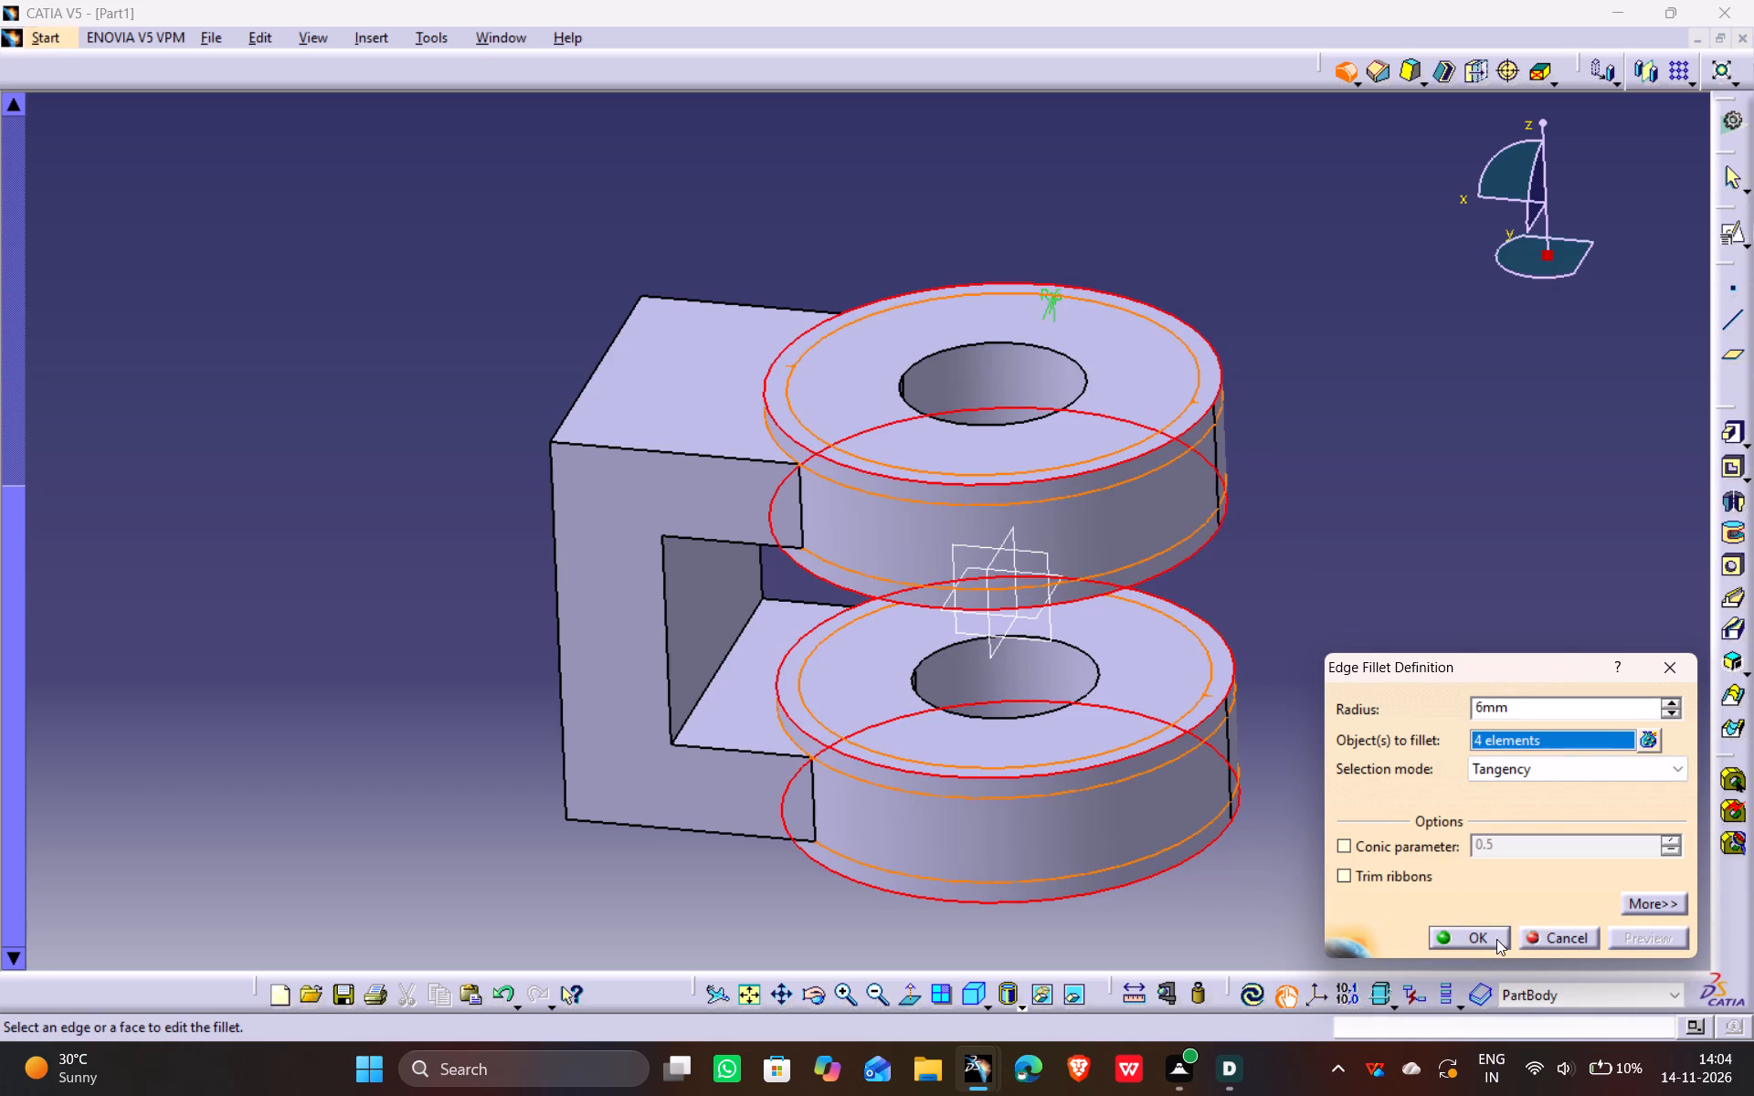
left_click(1495, 938)
left_click(1385, 642)
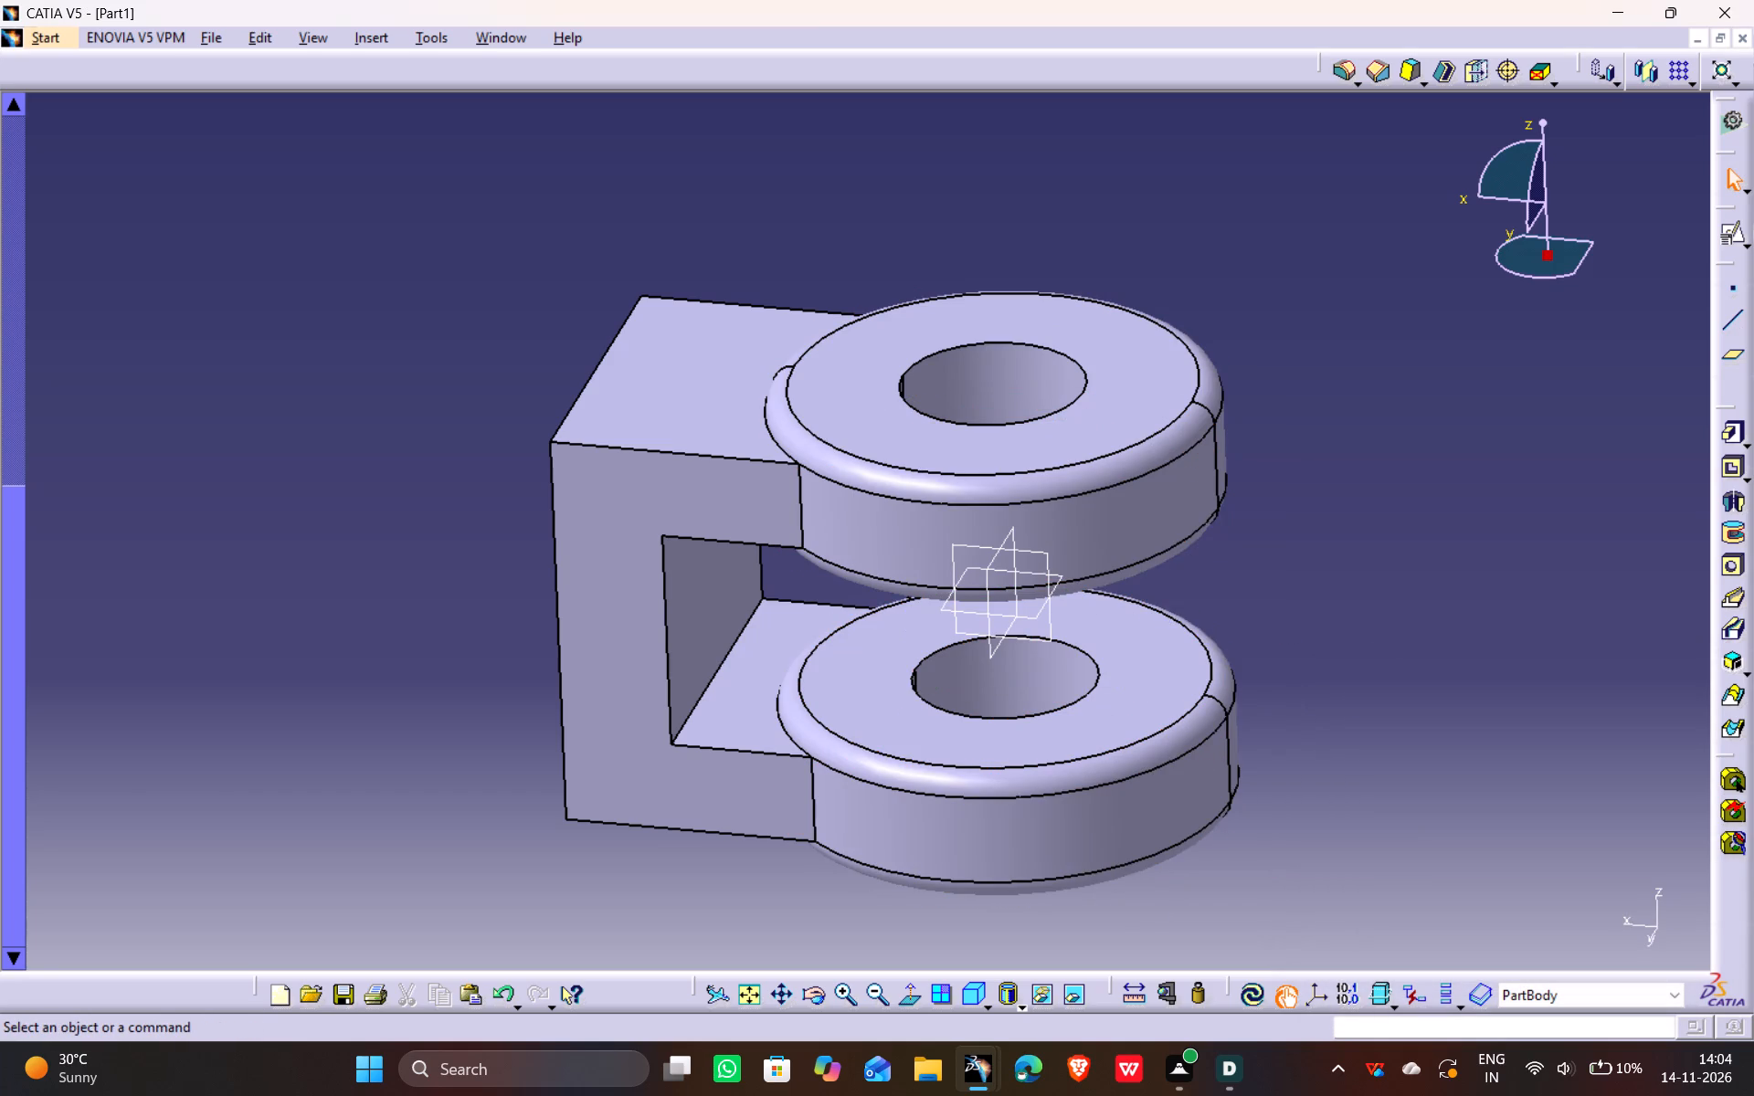
Open a positioned sketch on the block's outer end face, opposite the rings.
middle_click_drag(823, 874, 919, 732)
scroll(823, 872, "down", 1)
left_click_drag(823, 872, 919, 732)
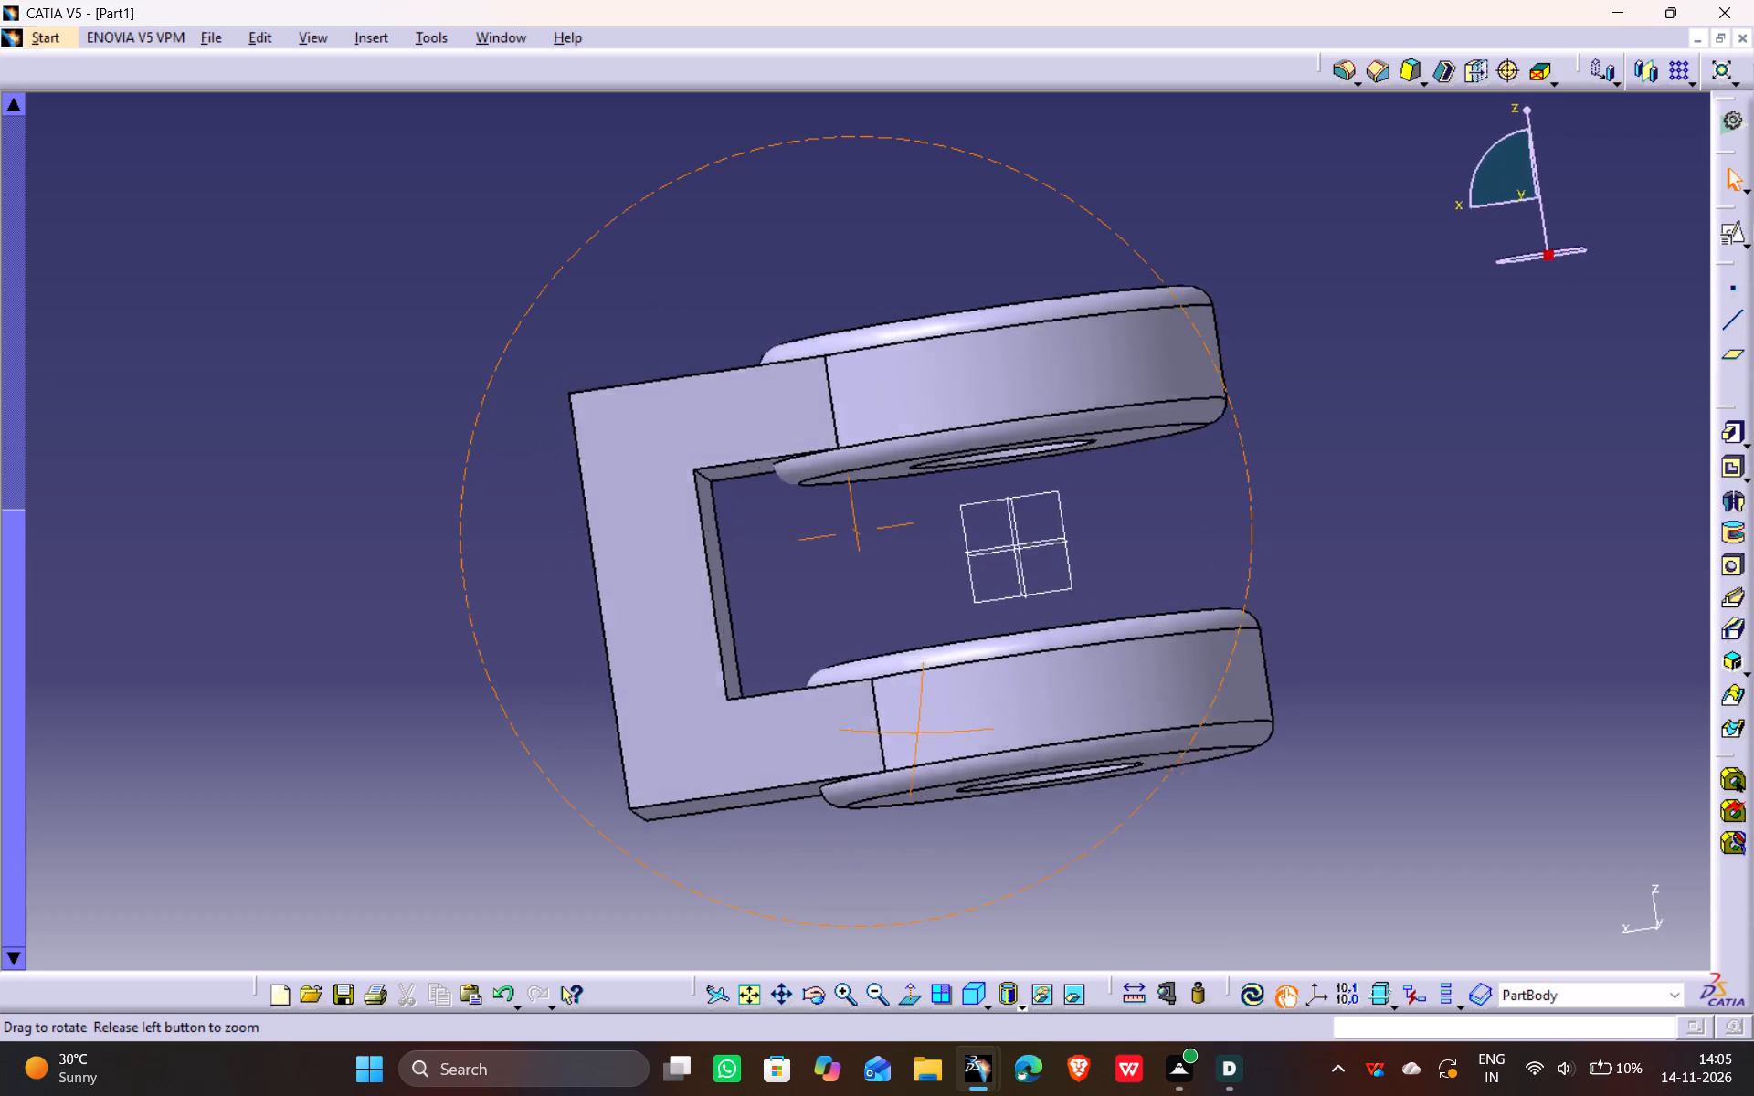
left_click_drag(919, 732, 962, 807)
middle_click_drag(919, 732, 962, 807)
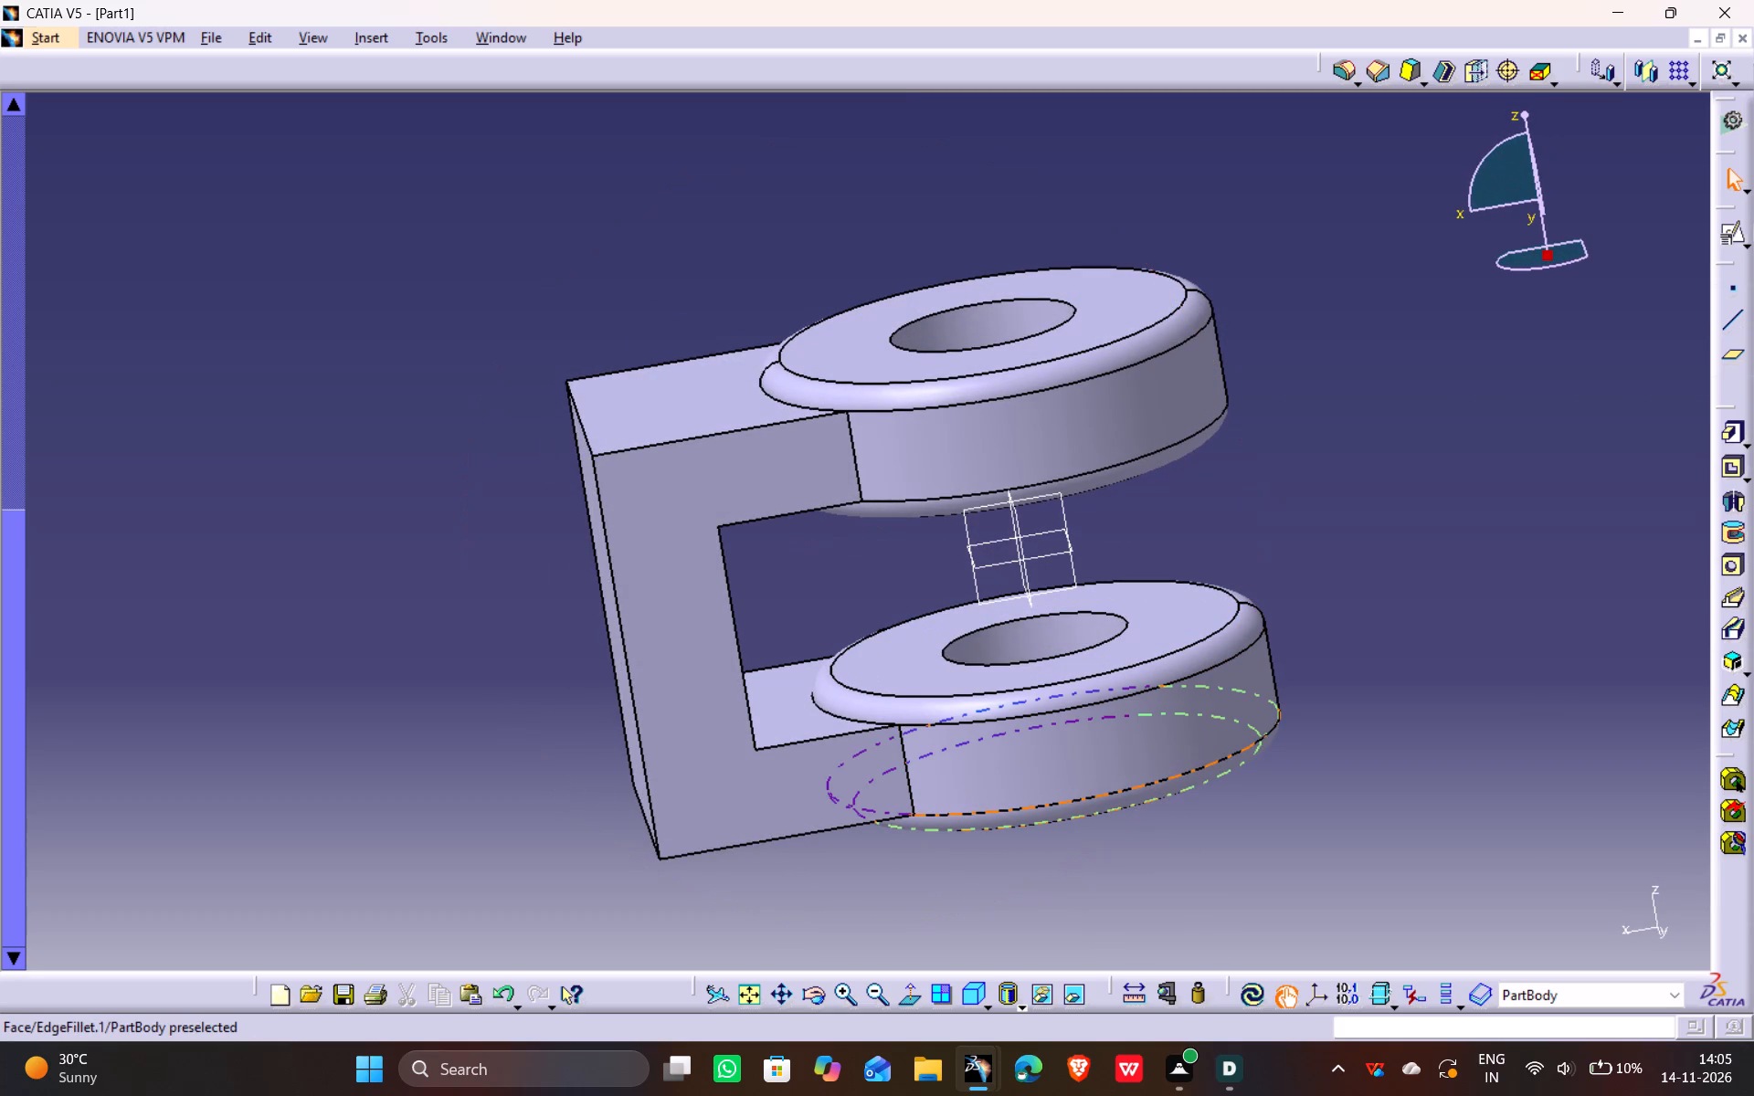
middle_click_drag(292, 602, 703, 509)
scroll(292, 602, "down", 2)
left_click_drag(319, 592, 703, 503)
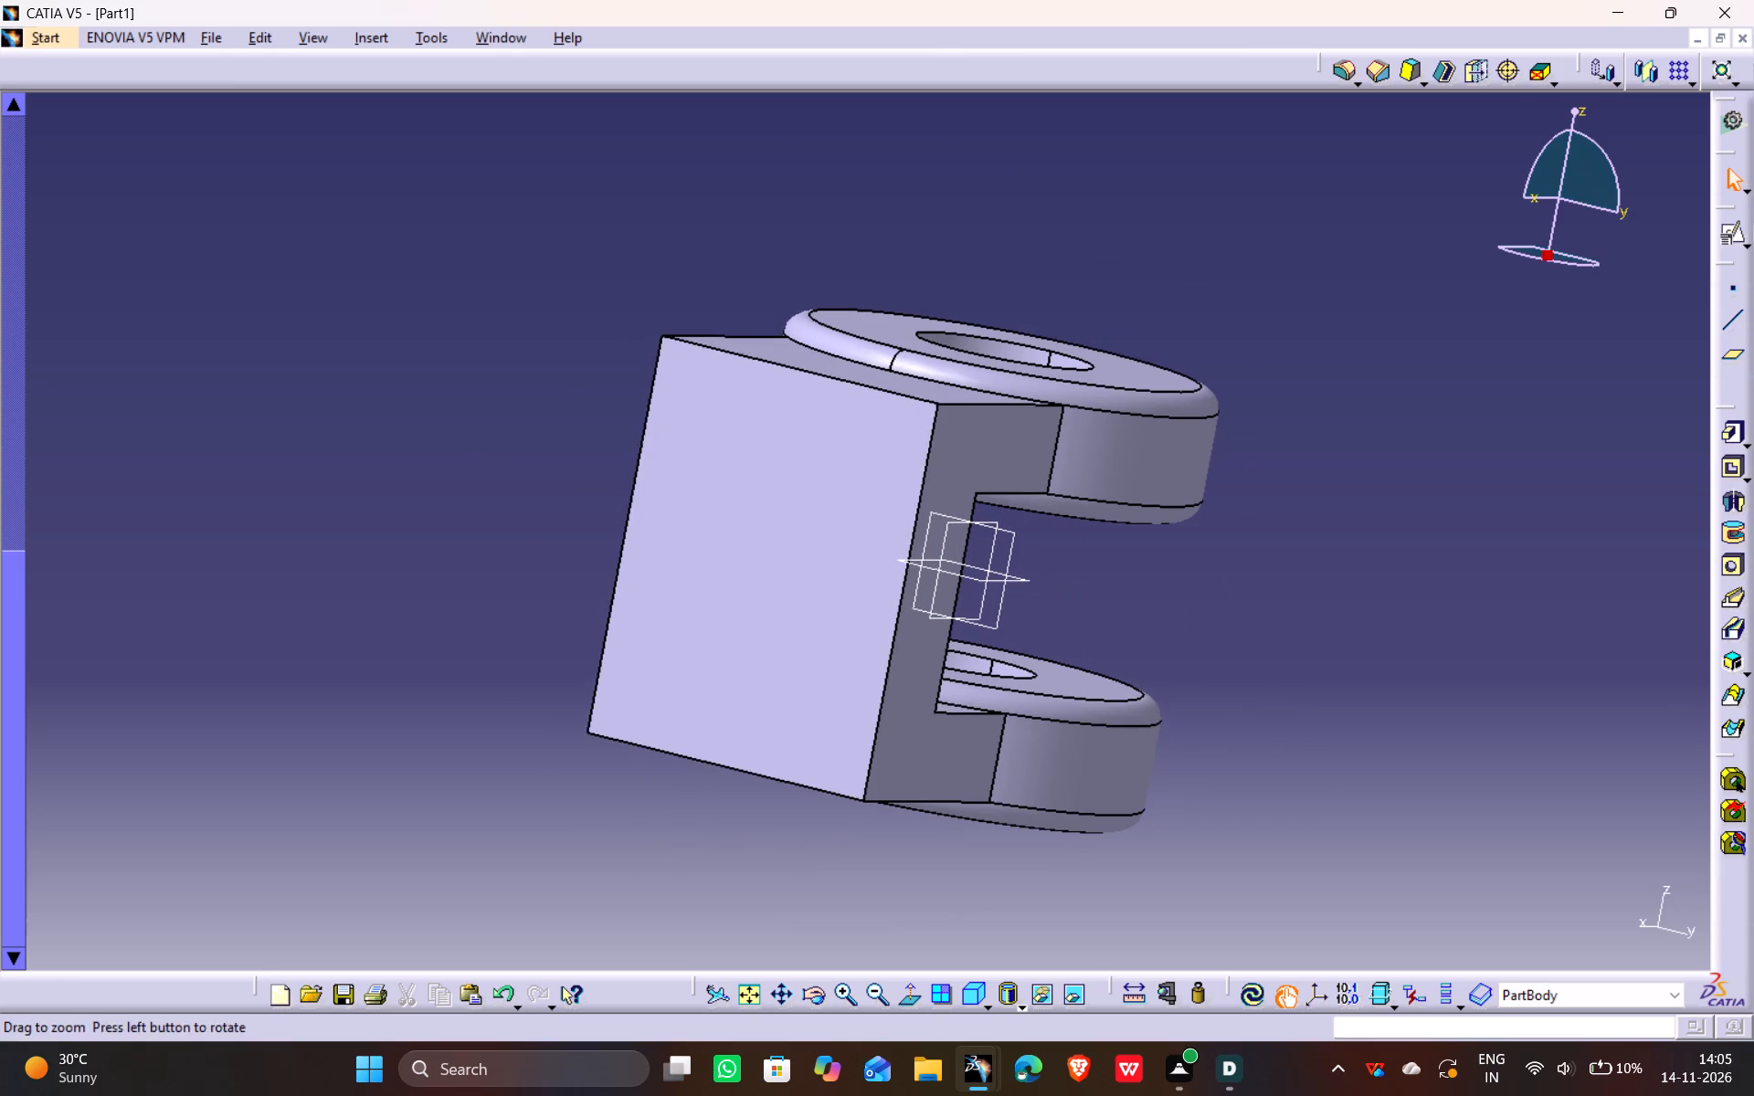
left_click(765, 585)
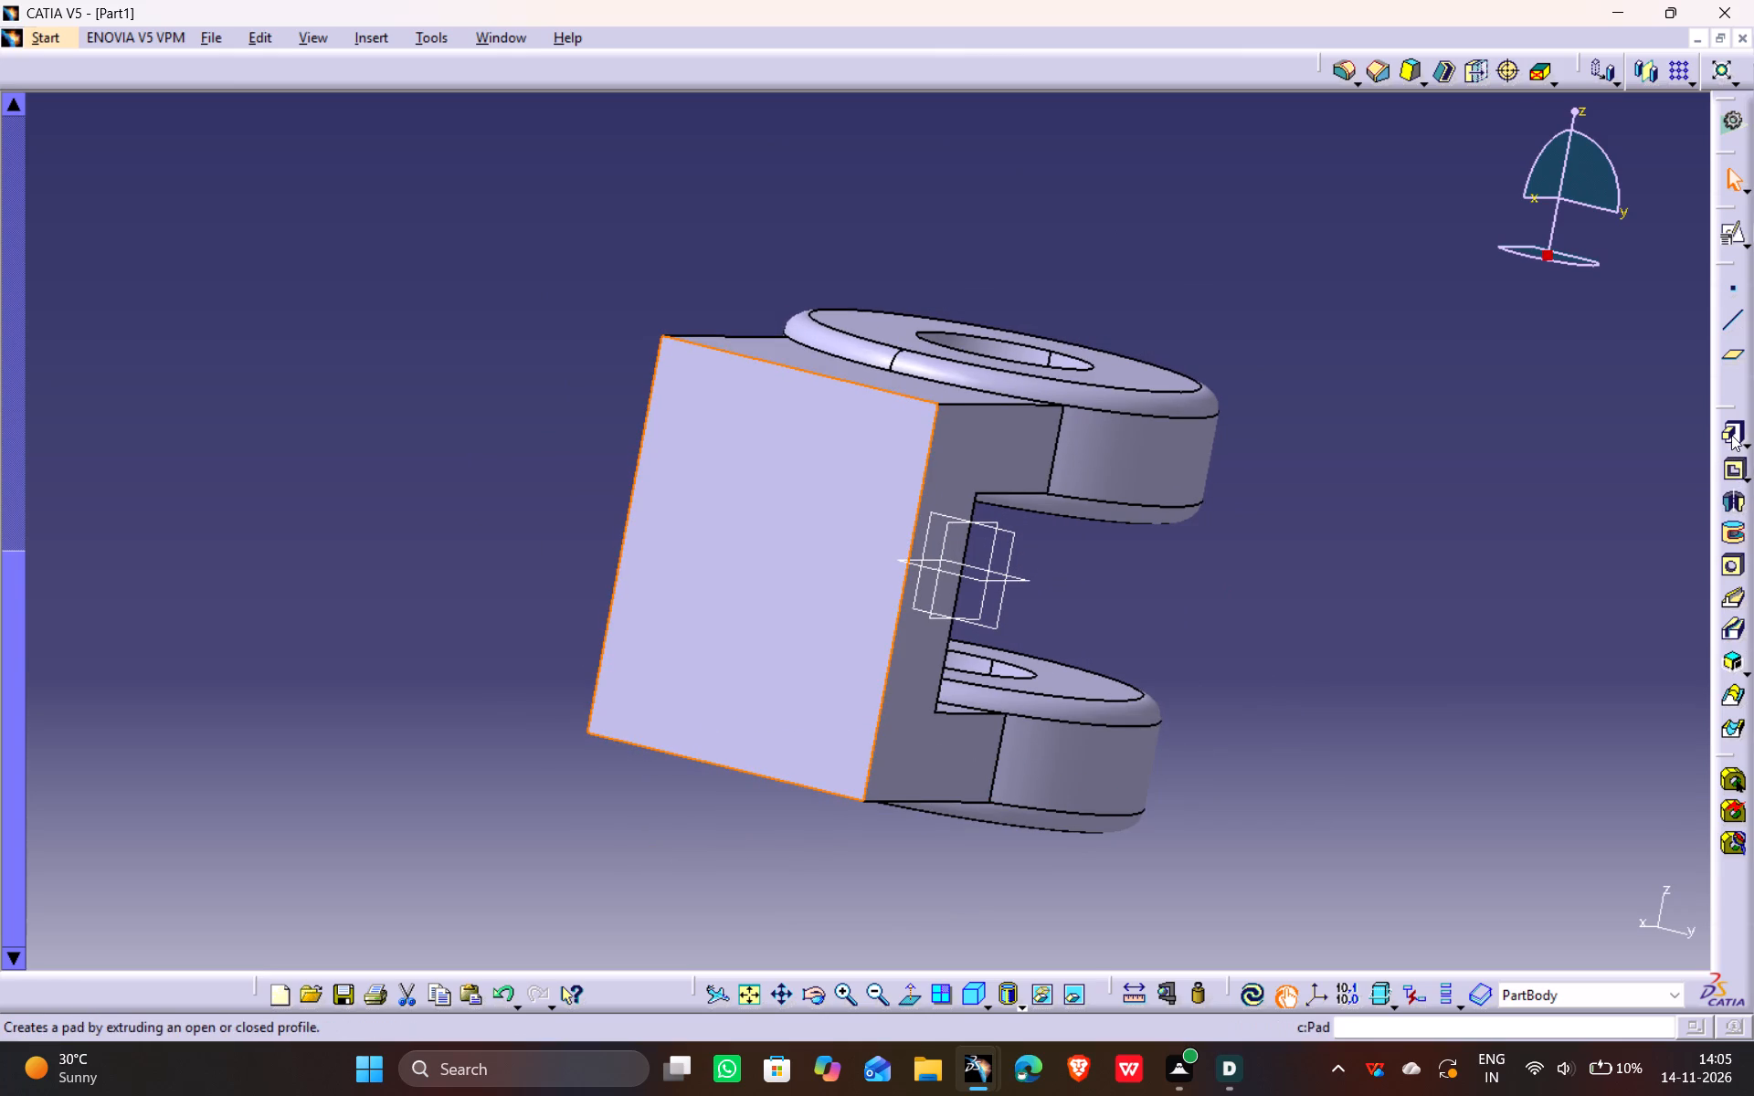
left_click(1727, 231)
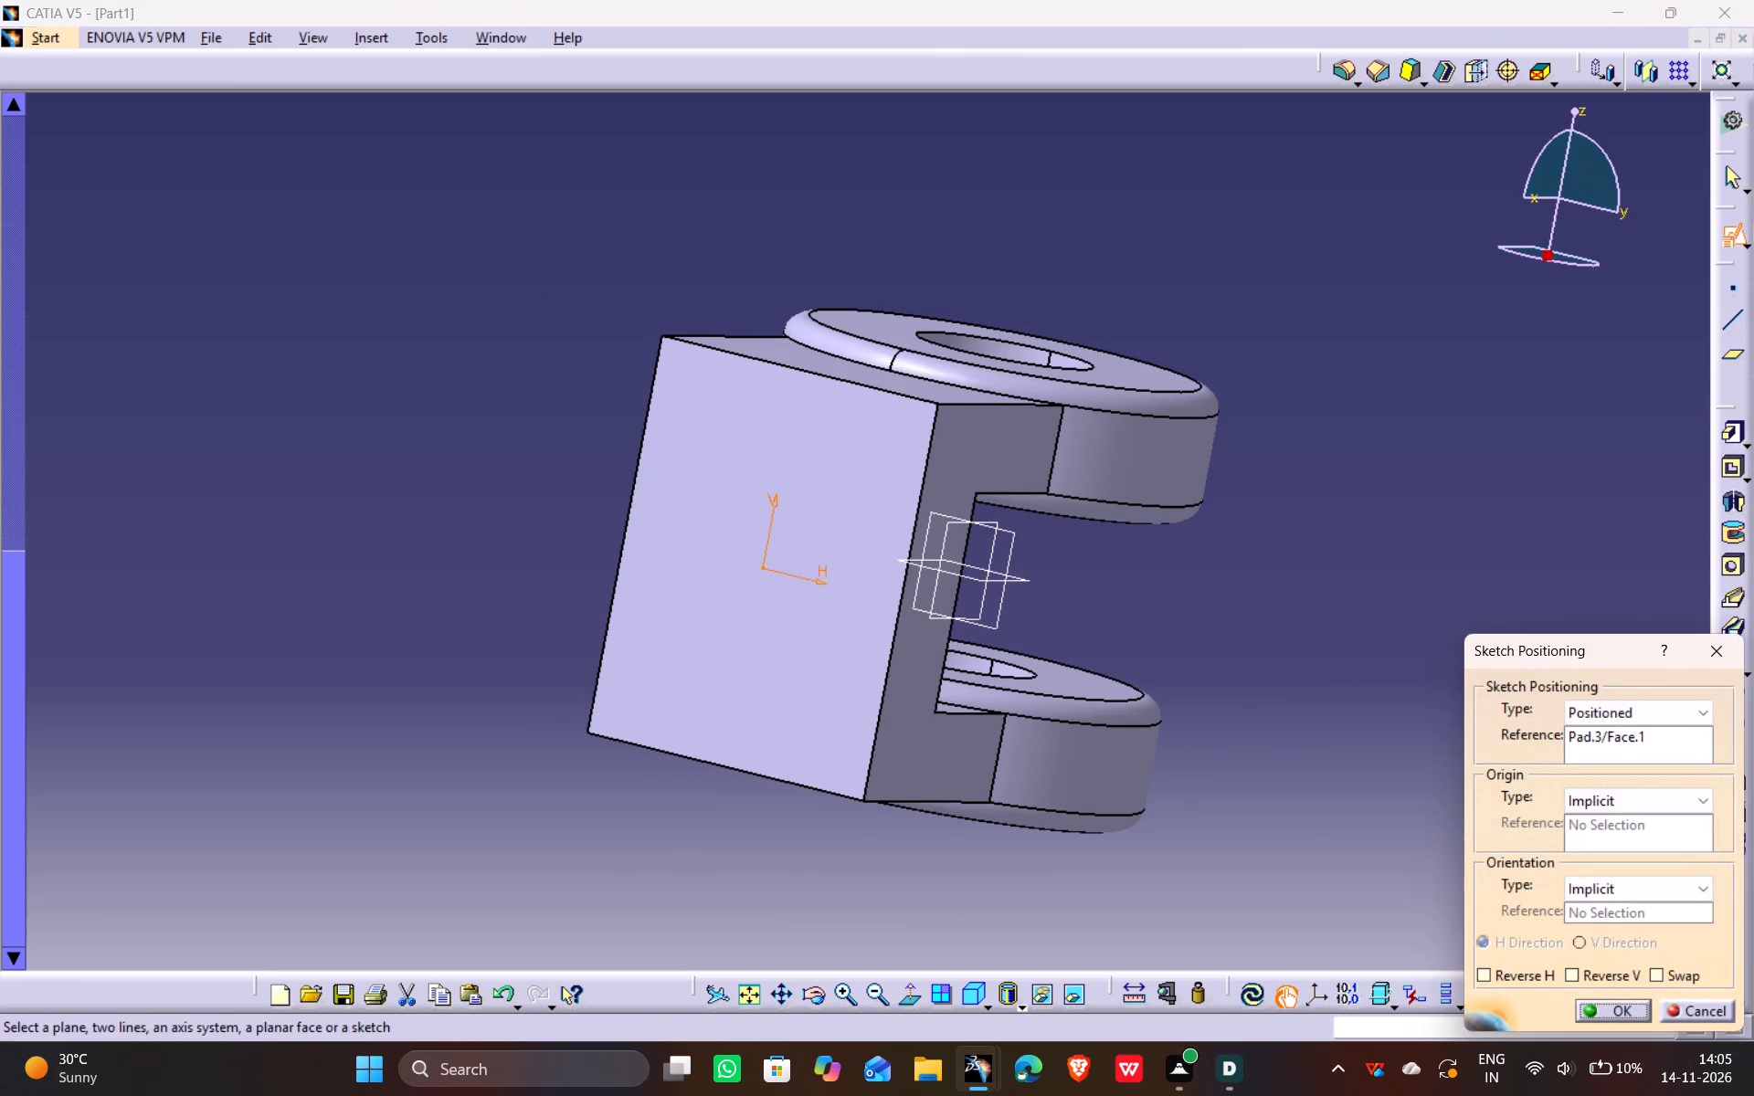
left_click(1615, 1015)
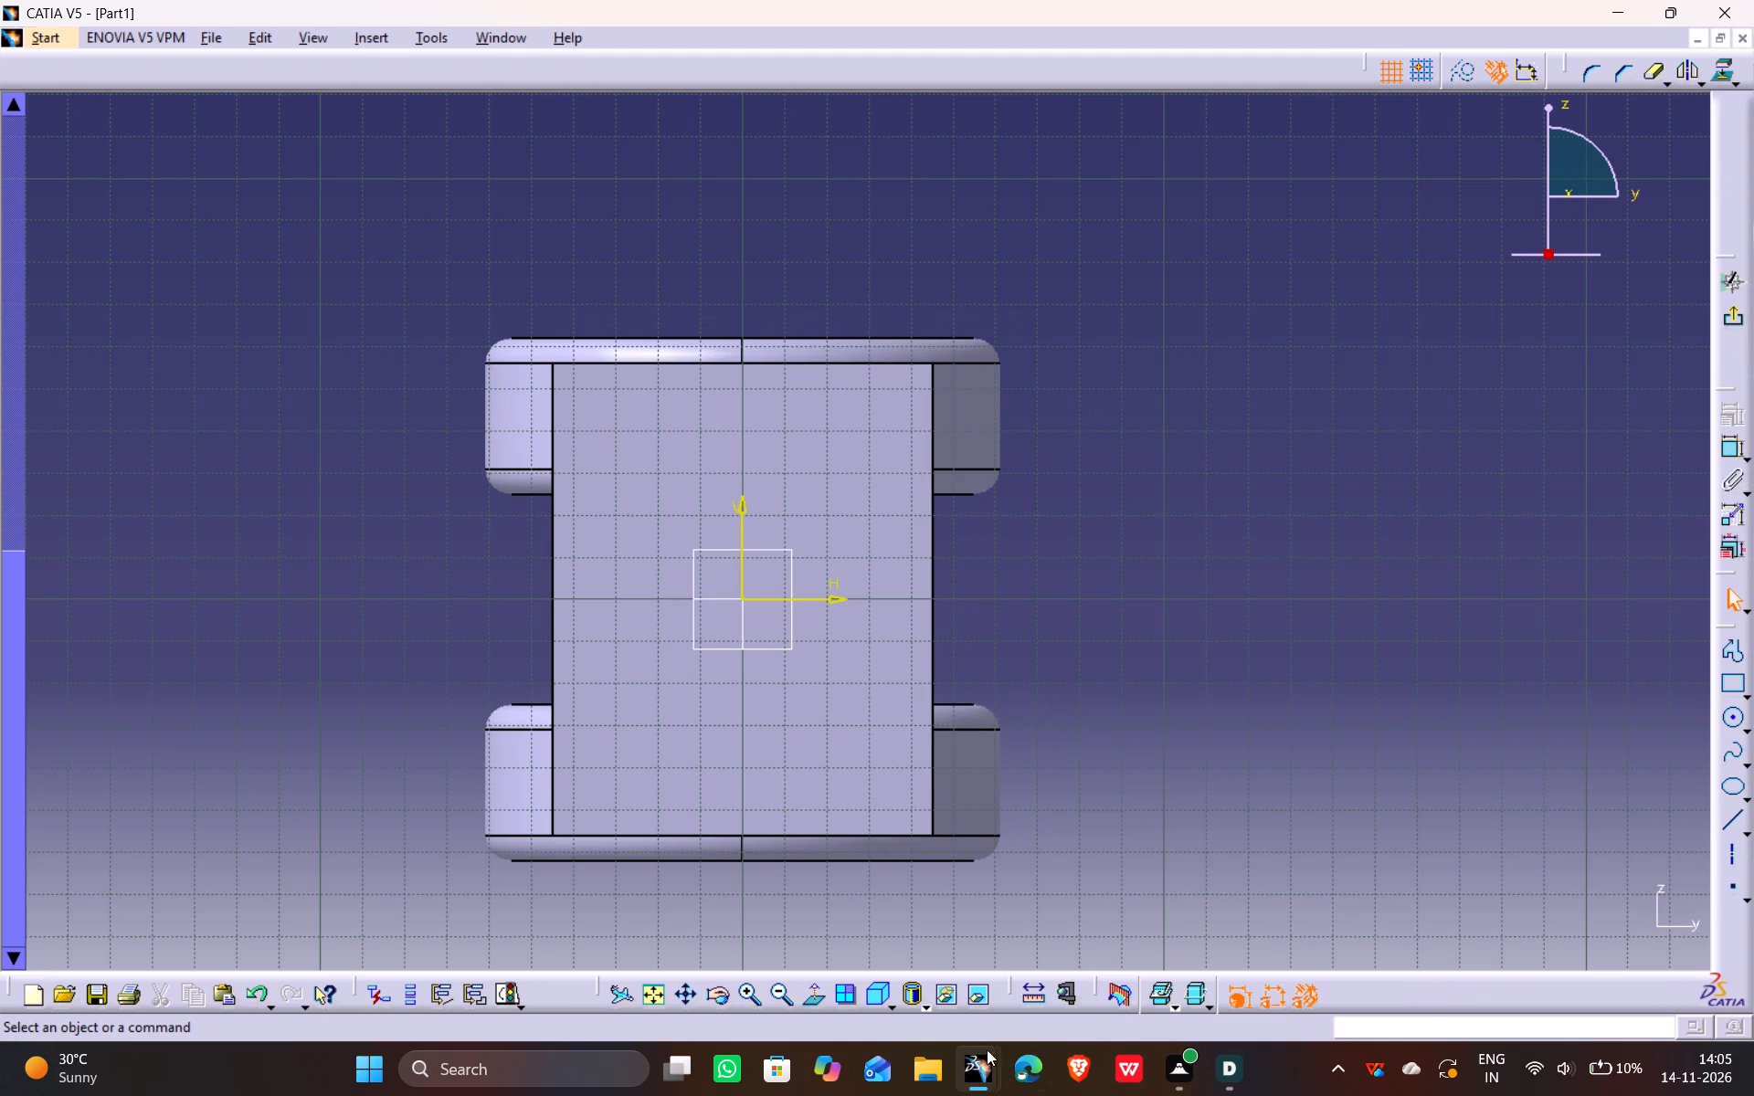
Sketch three concentric circles centred on the sketch origin, about 79, 56 and 17 mm in diameter.
left_click(1738, 718)
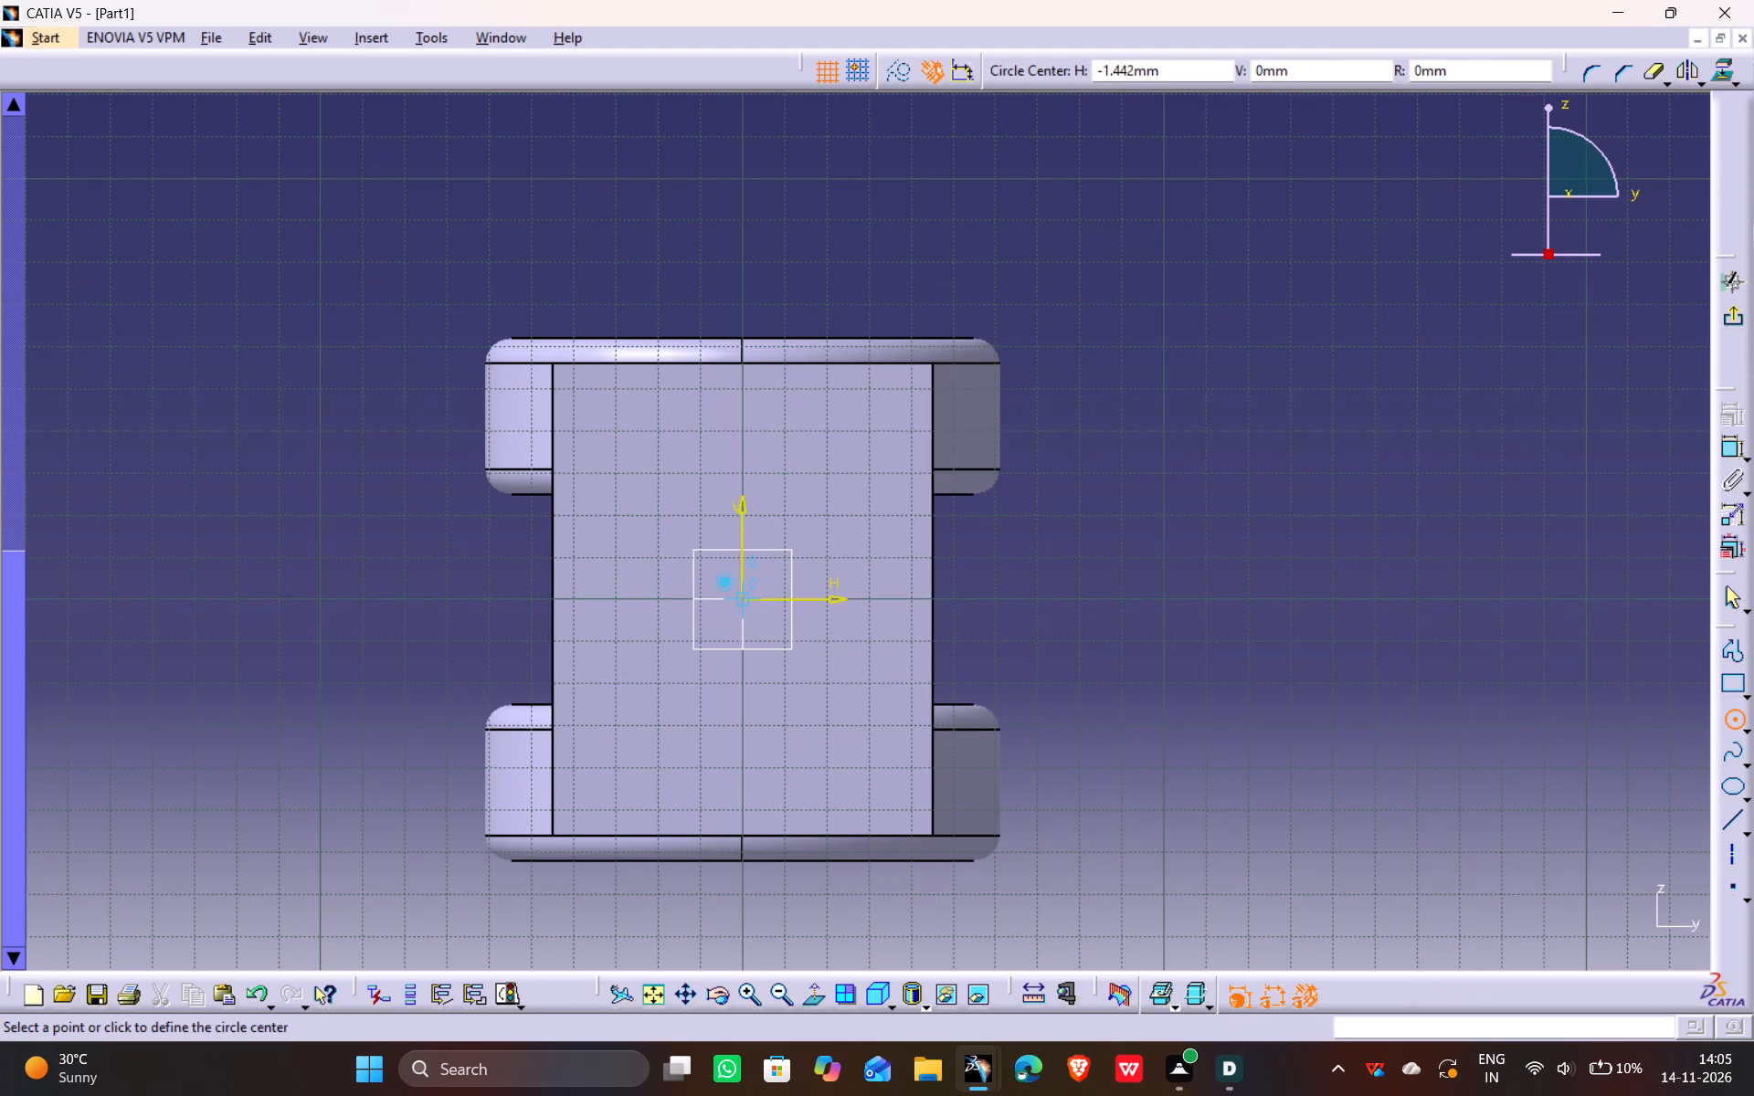
left_click(745, 598)
left_click(772, 764)
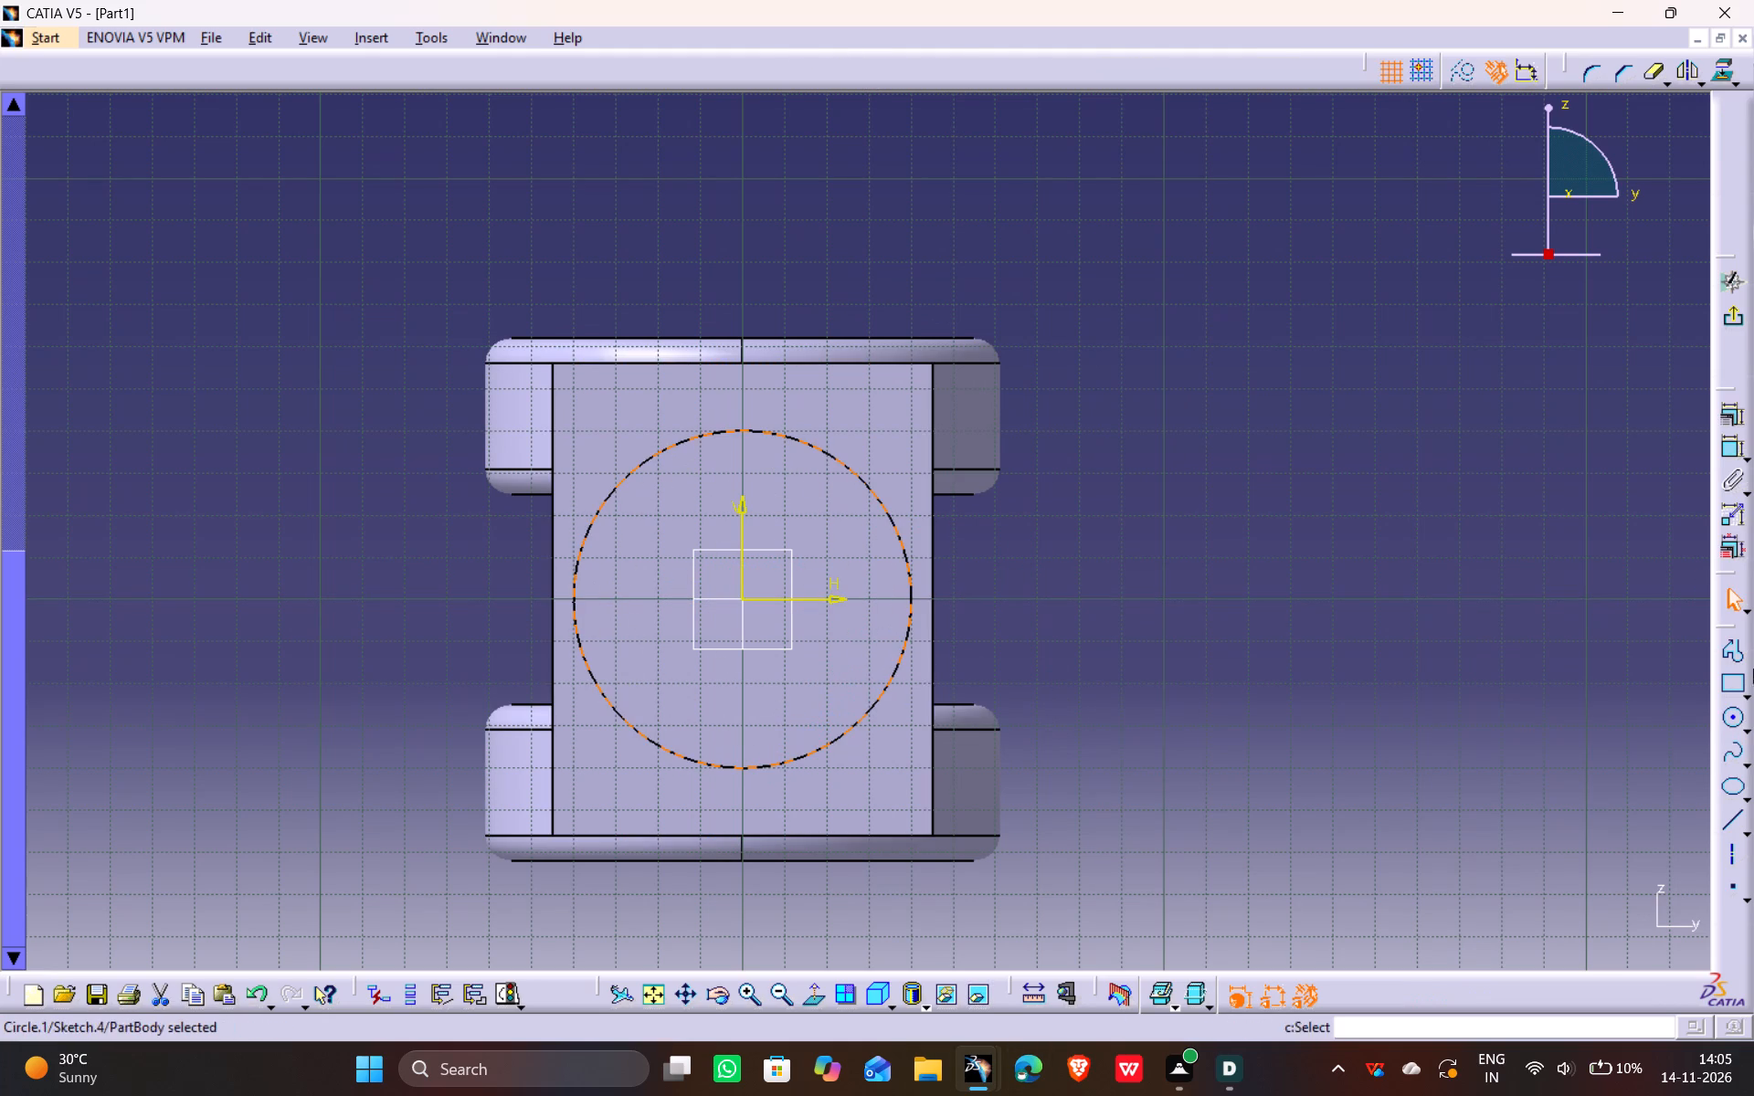
left_click(1726, 711)
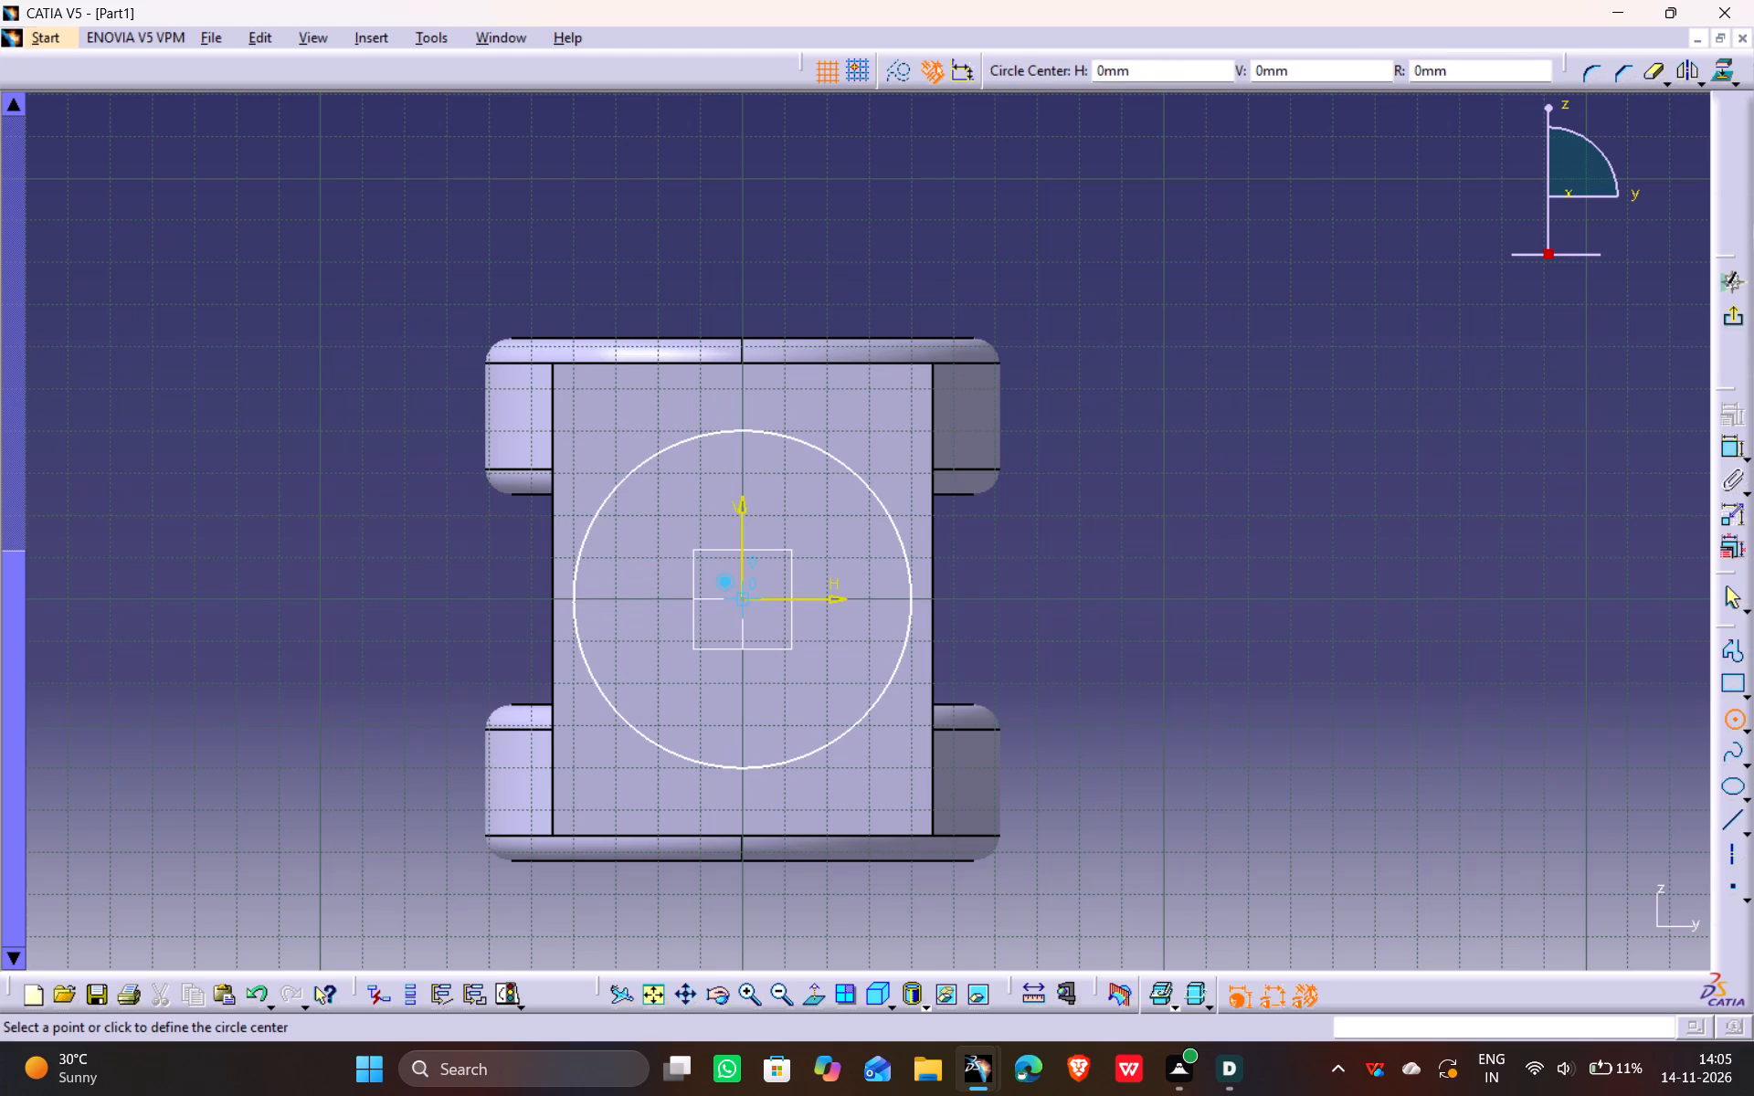
left_click(744, 599)
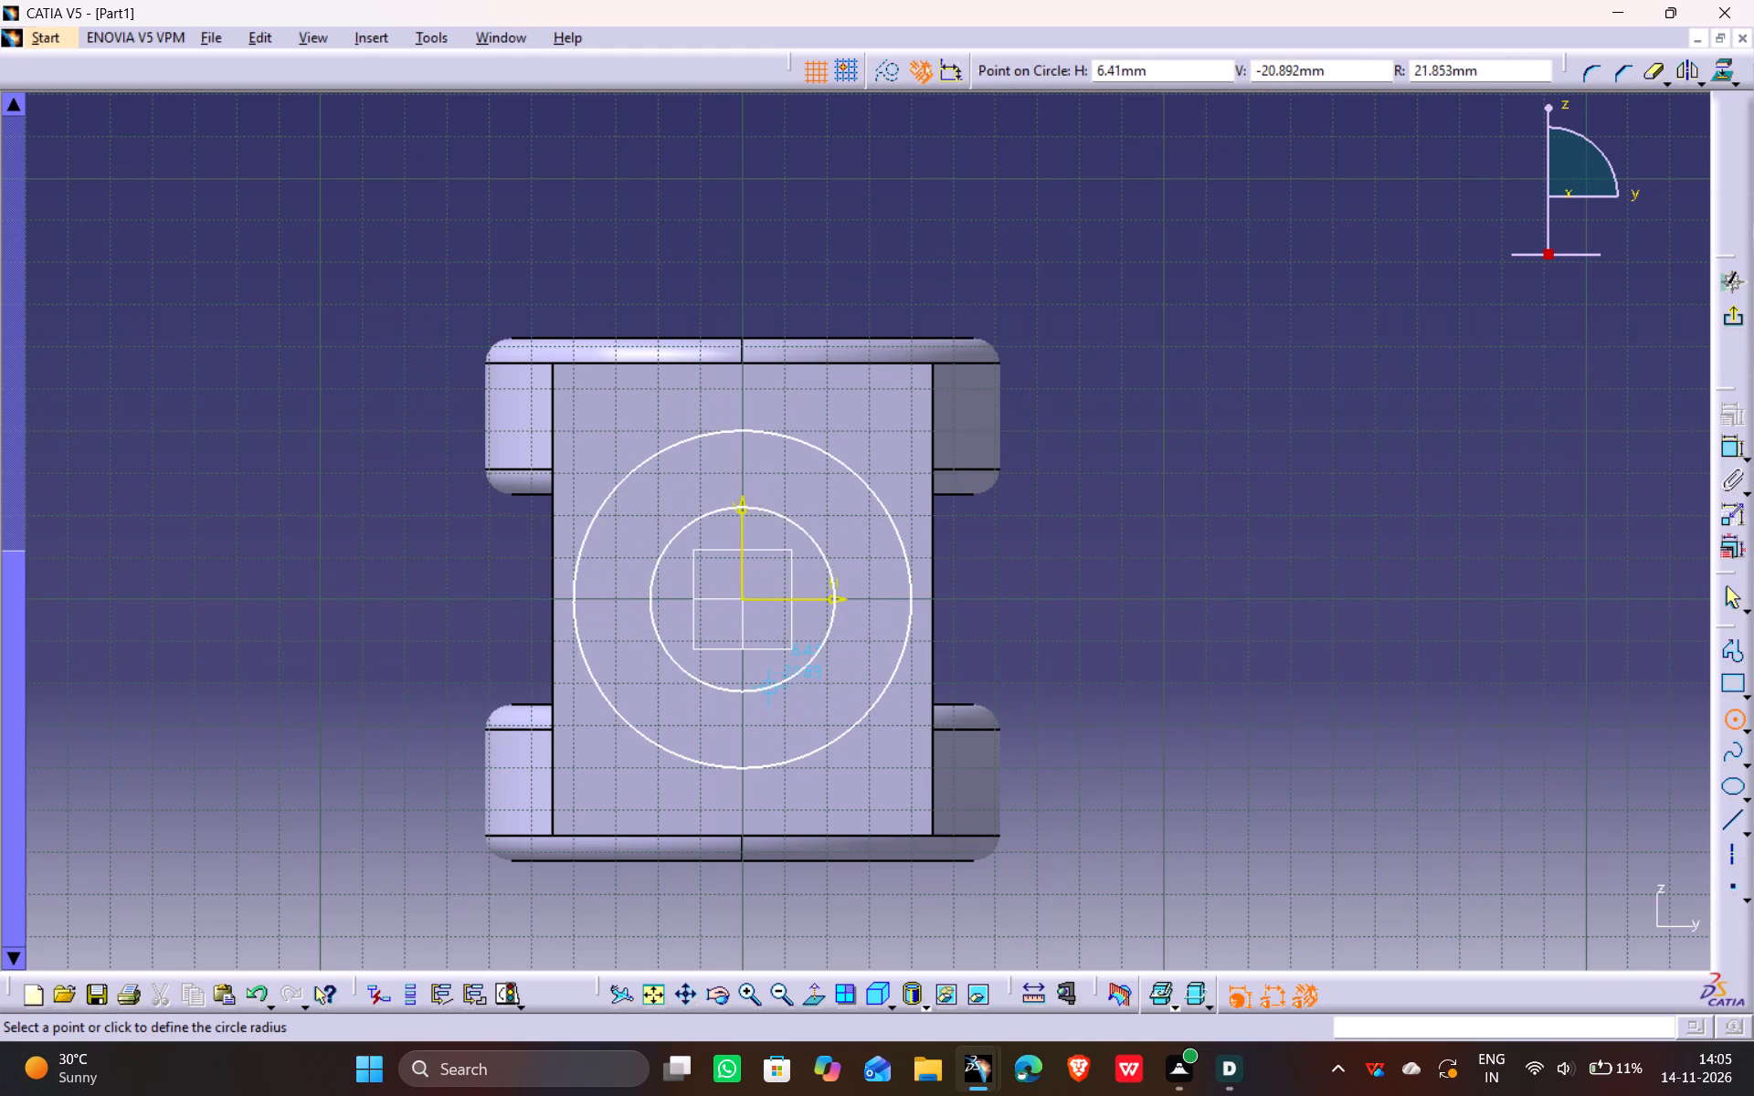
left_click(770, 688)
left_click(1723, 715)
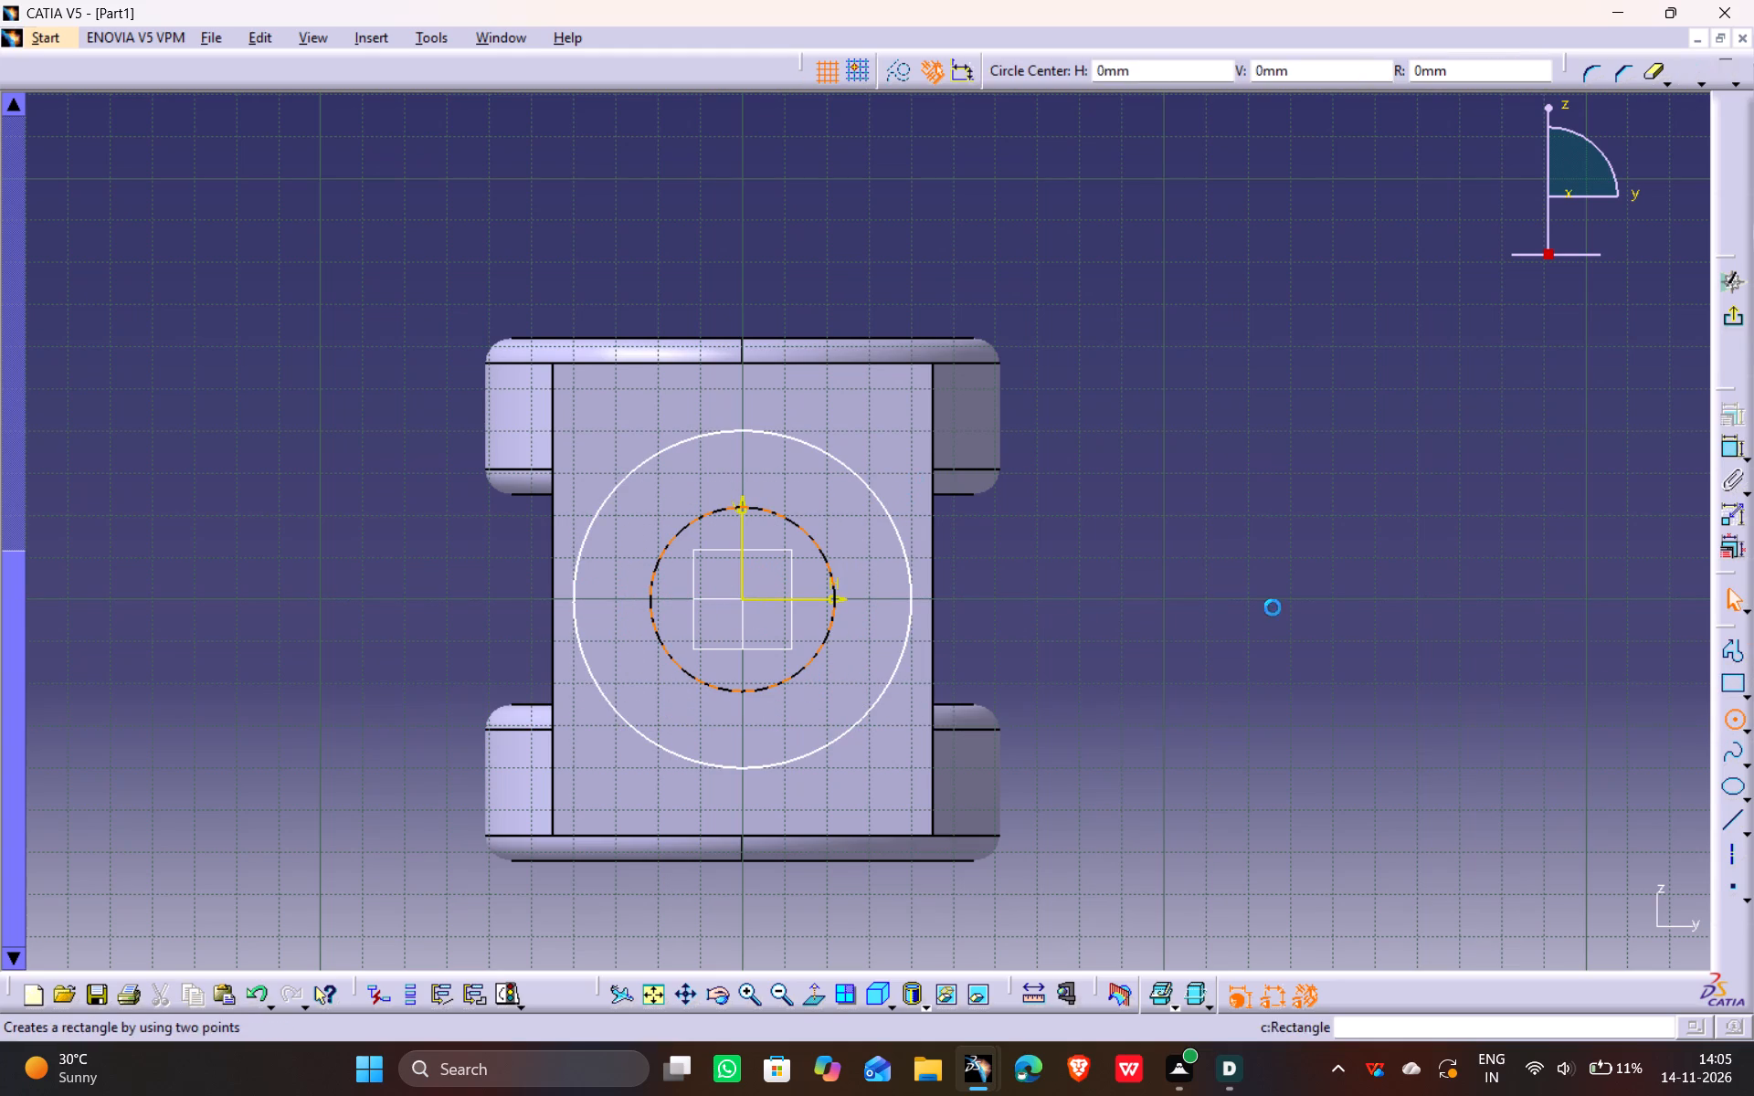
left_click(740, 597)
left_click_drag(776, 616, 767, 614)
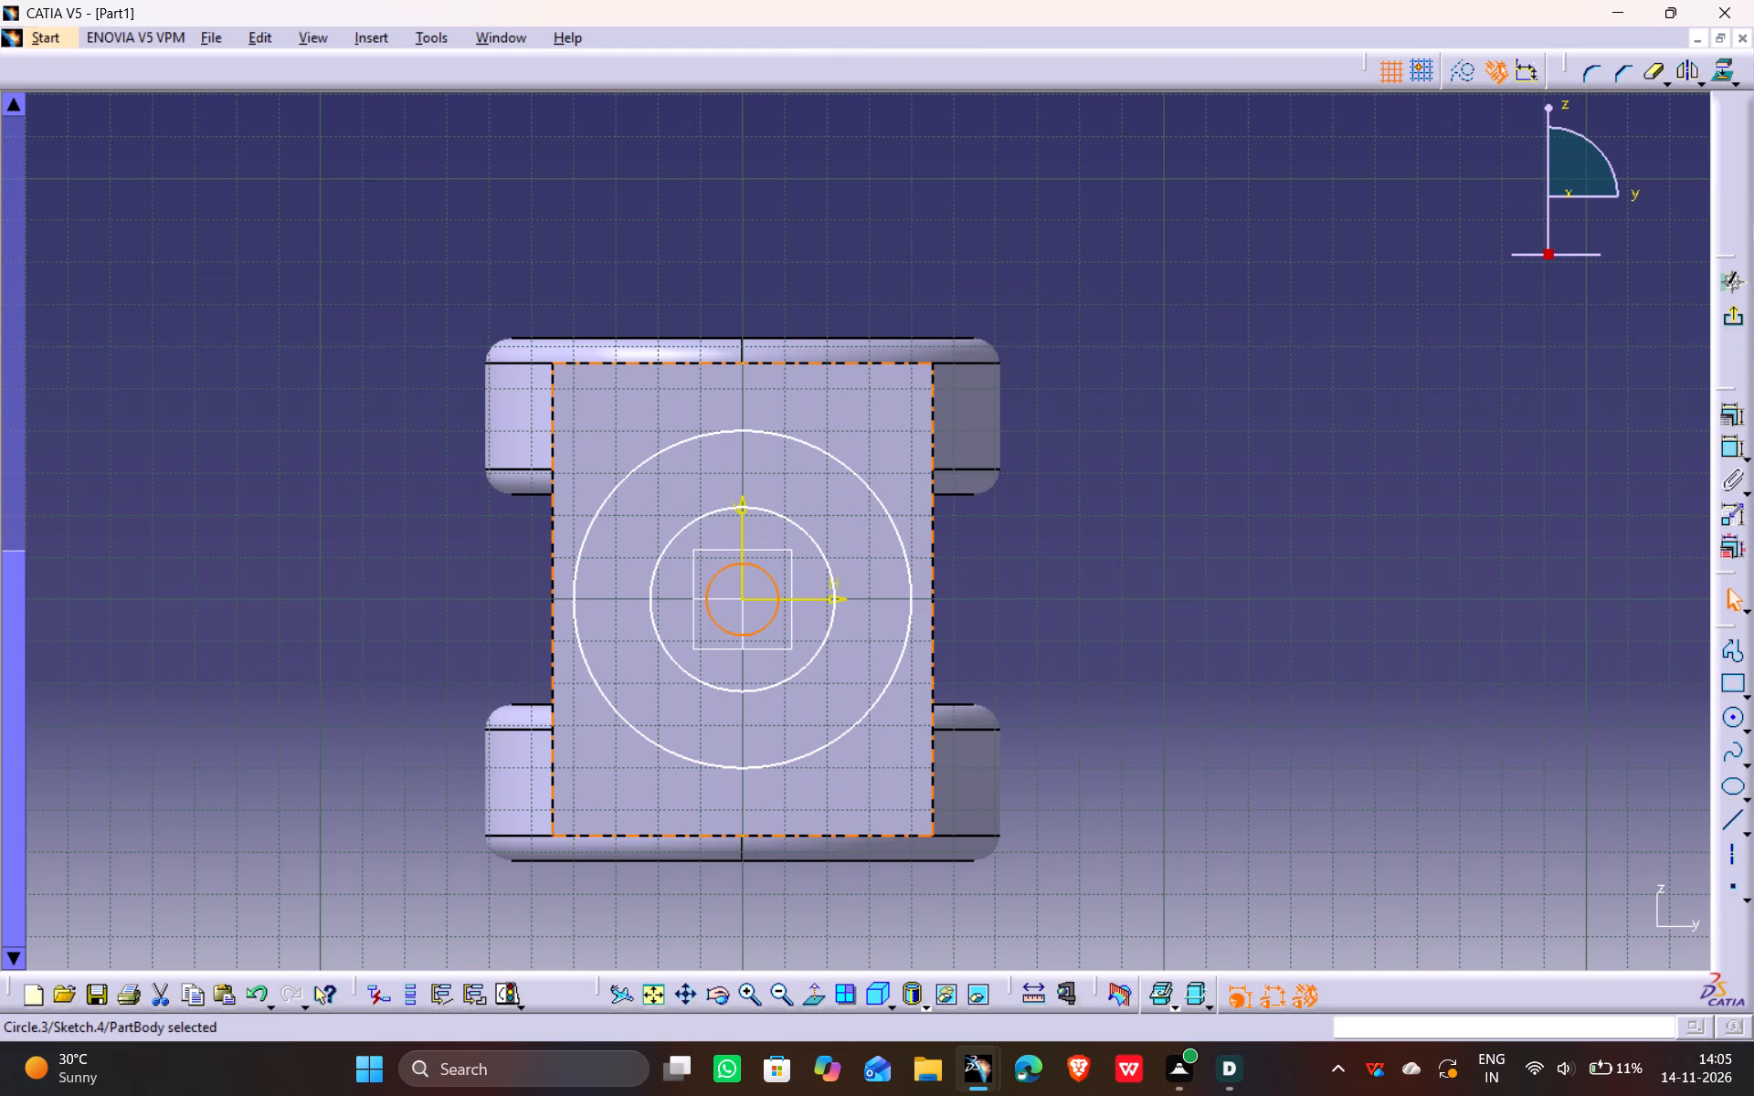
left_click_drag(813, 543, 843, 542)
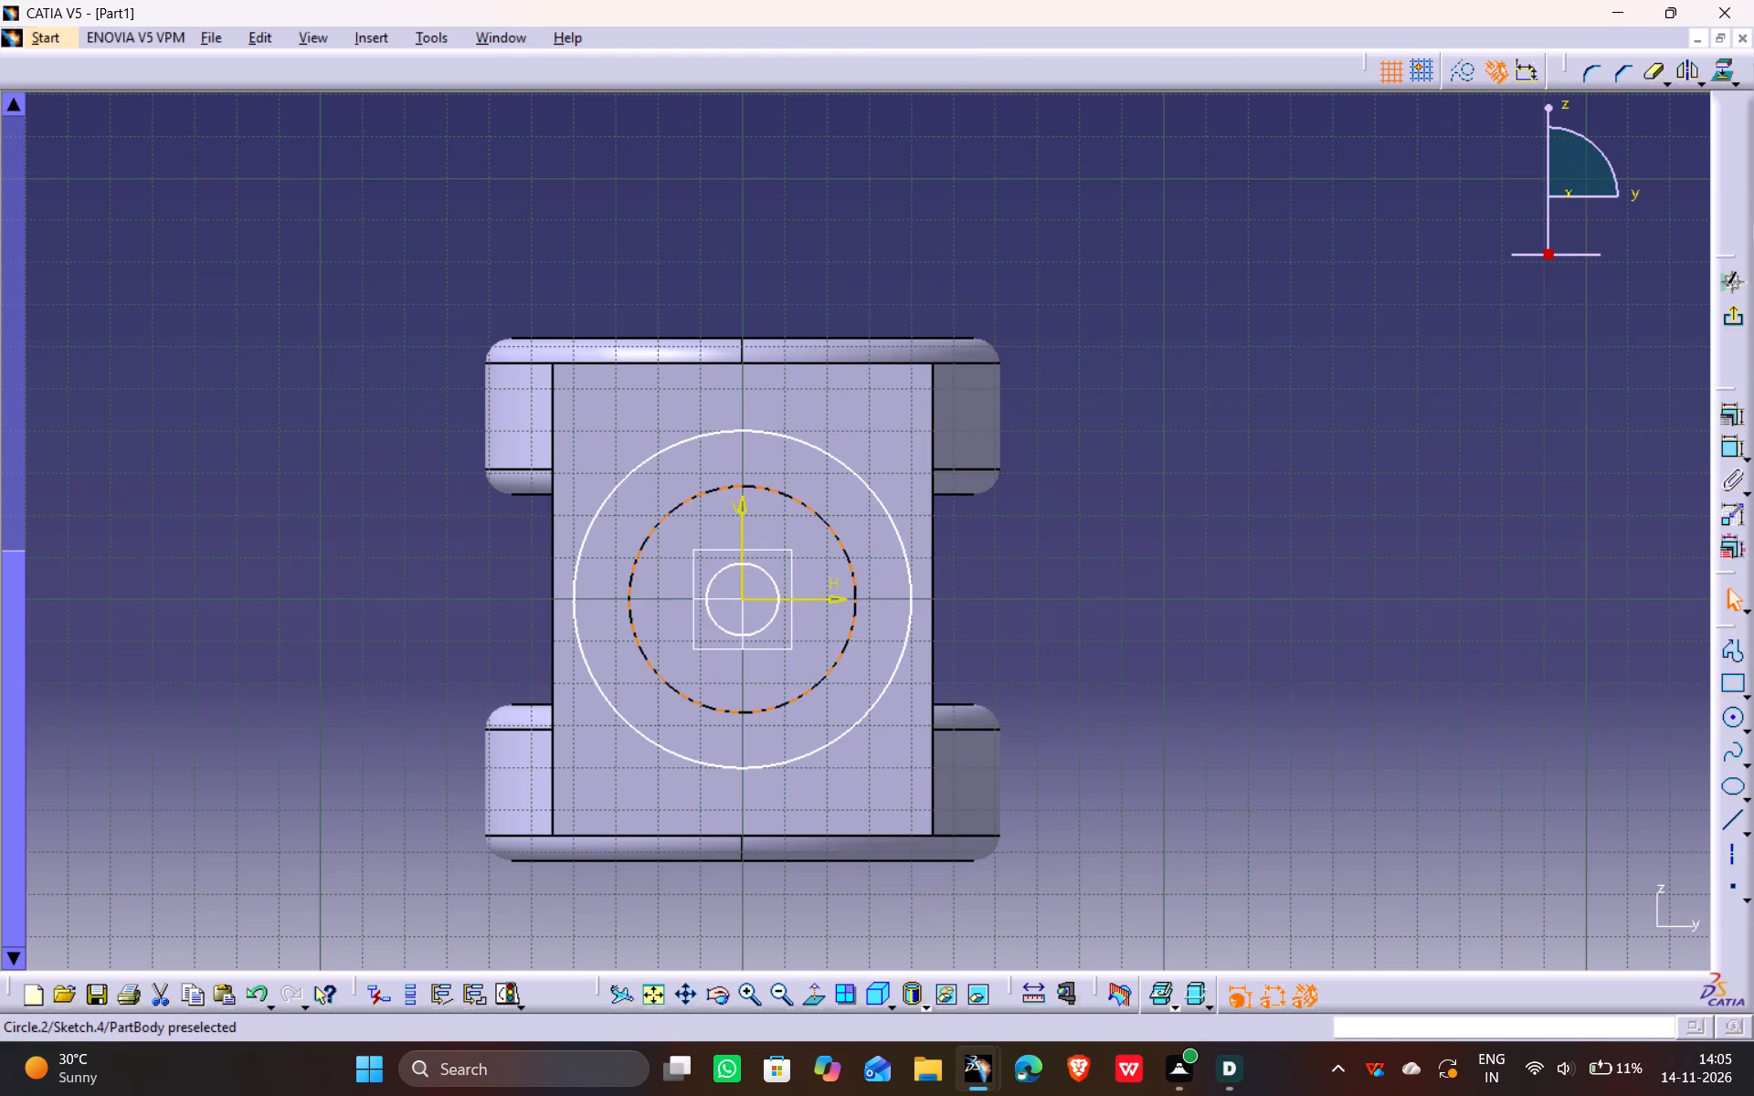
left_click_drag(843, 542, 848, 542)
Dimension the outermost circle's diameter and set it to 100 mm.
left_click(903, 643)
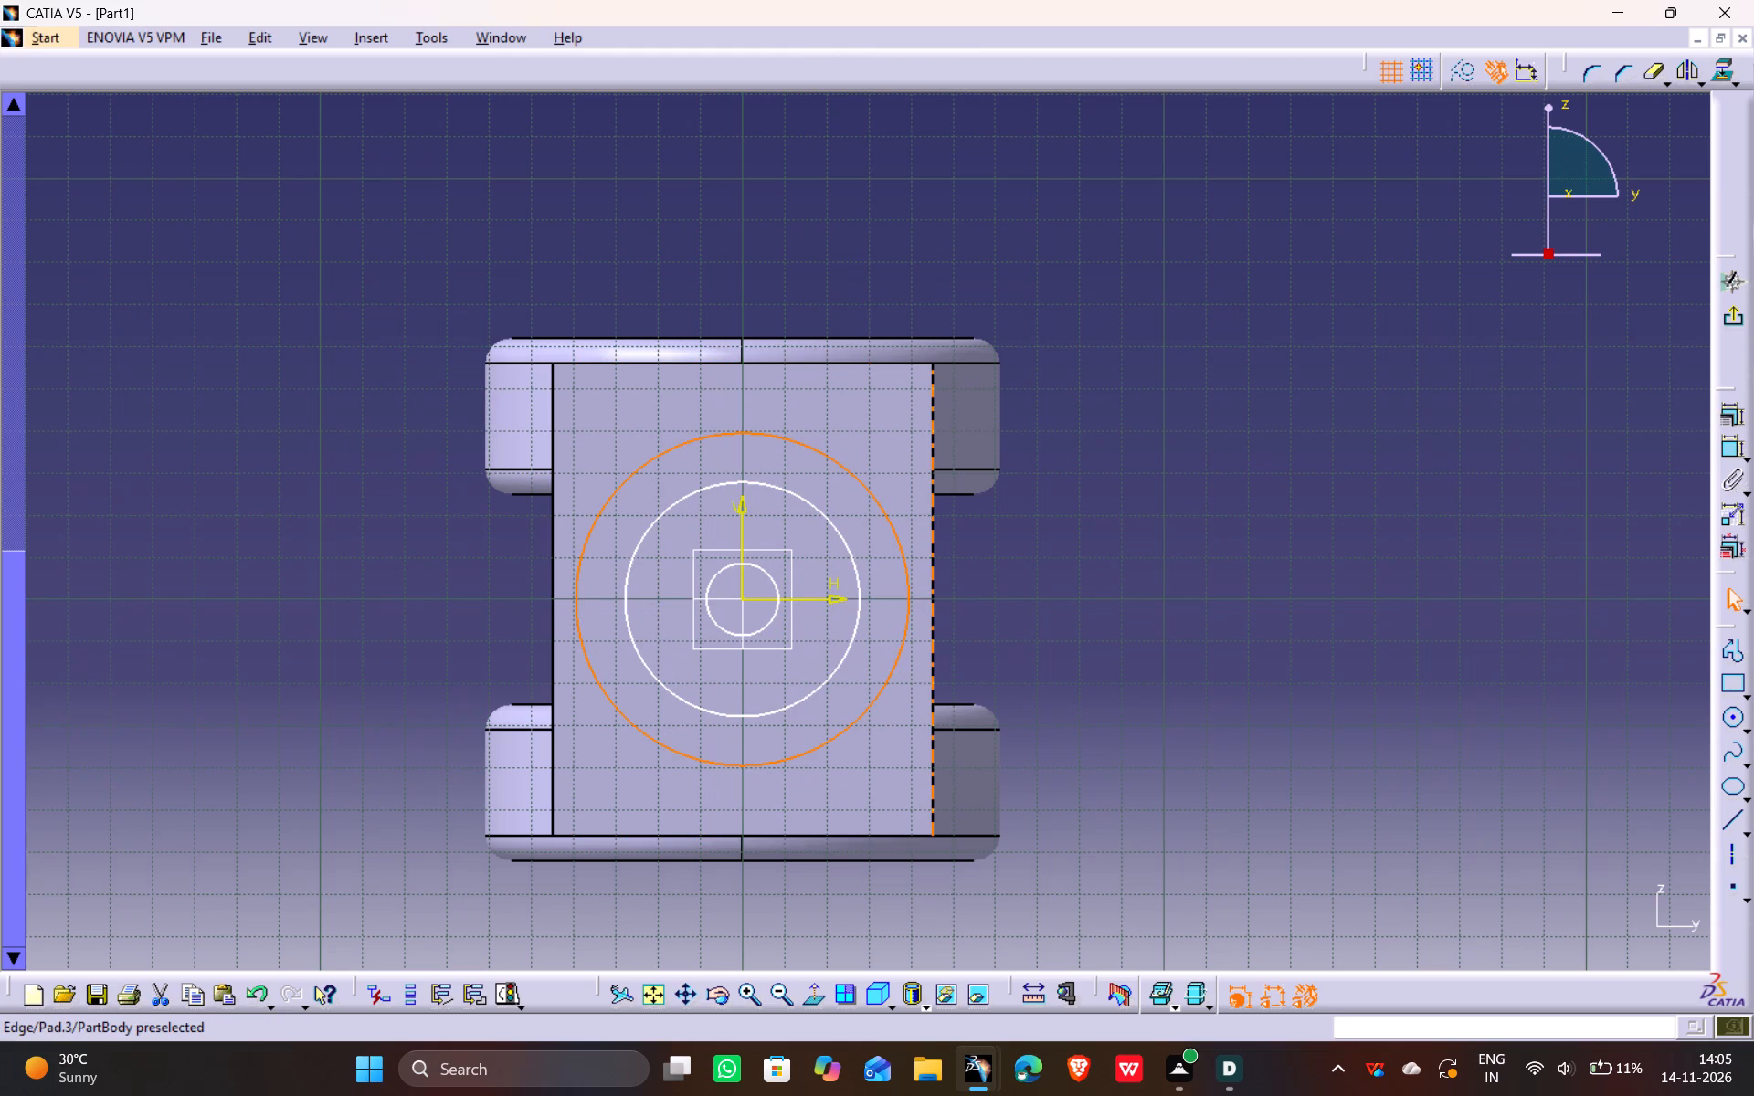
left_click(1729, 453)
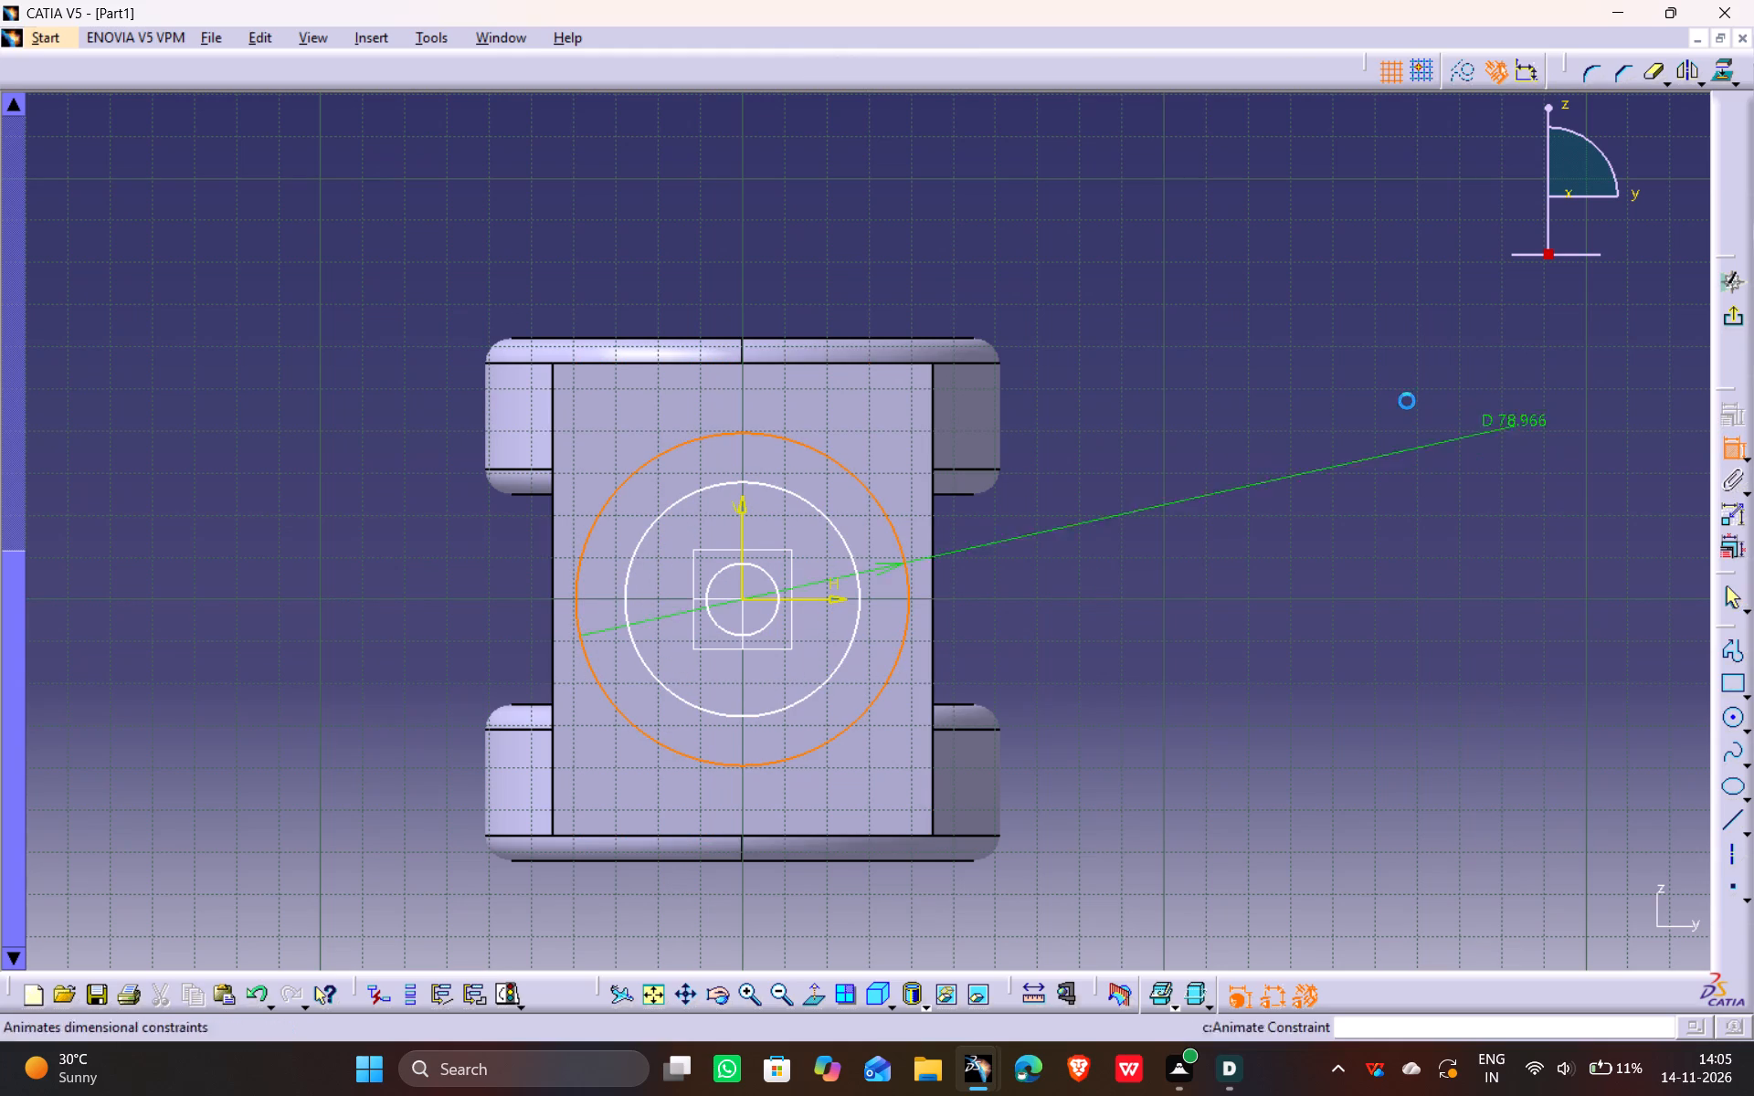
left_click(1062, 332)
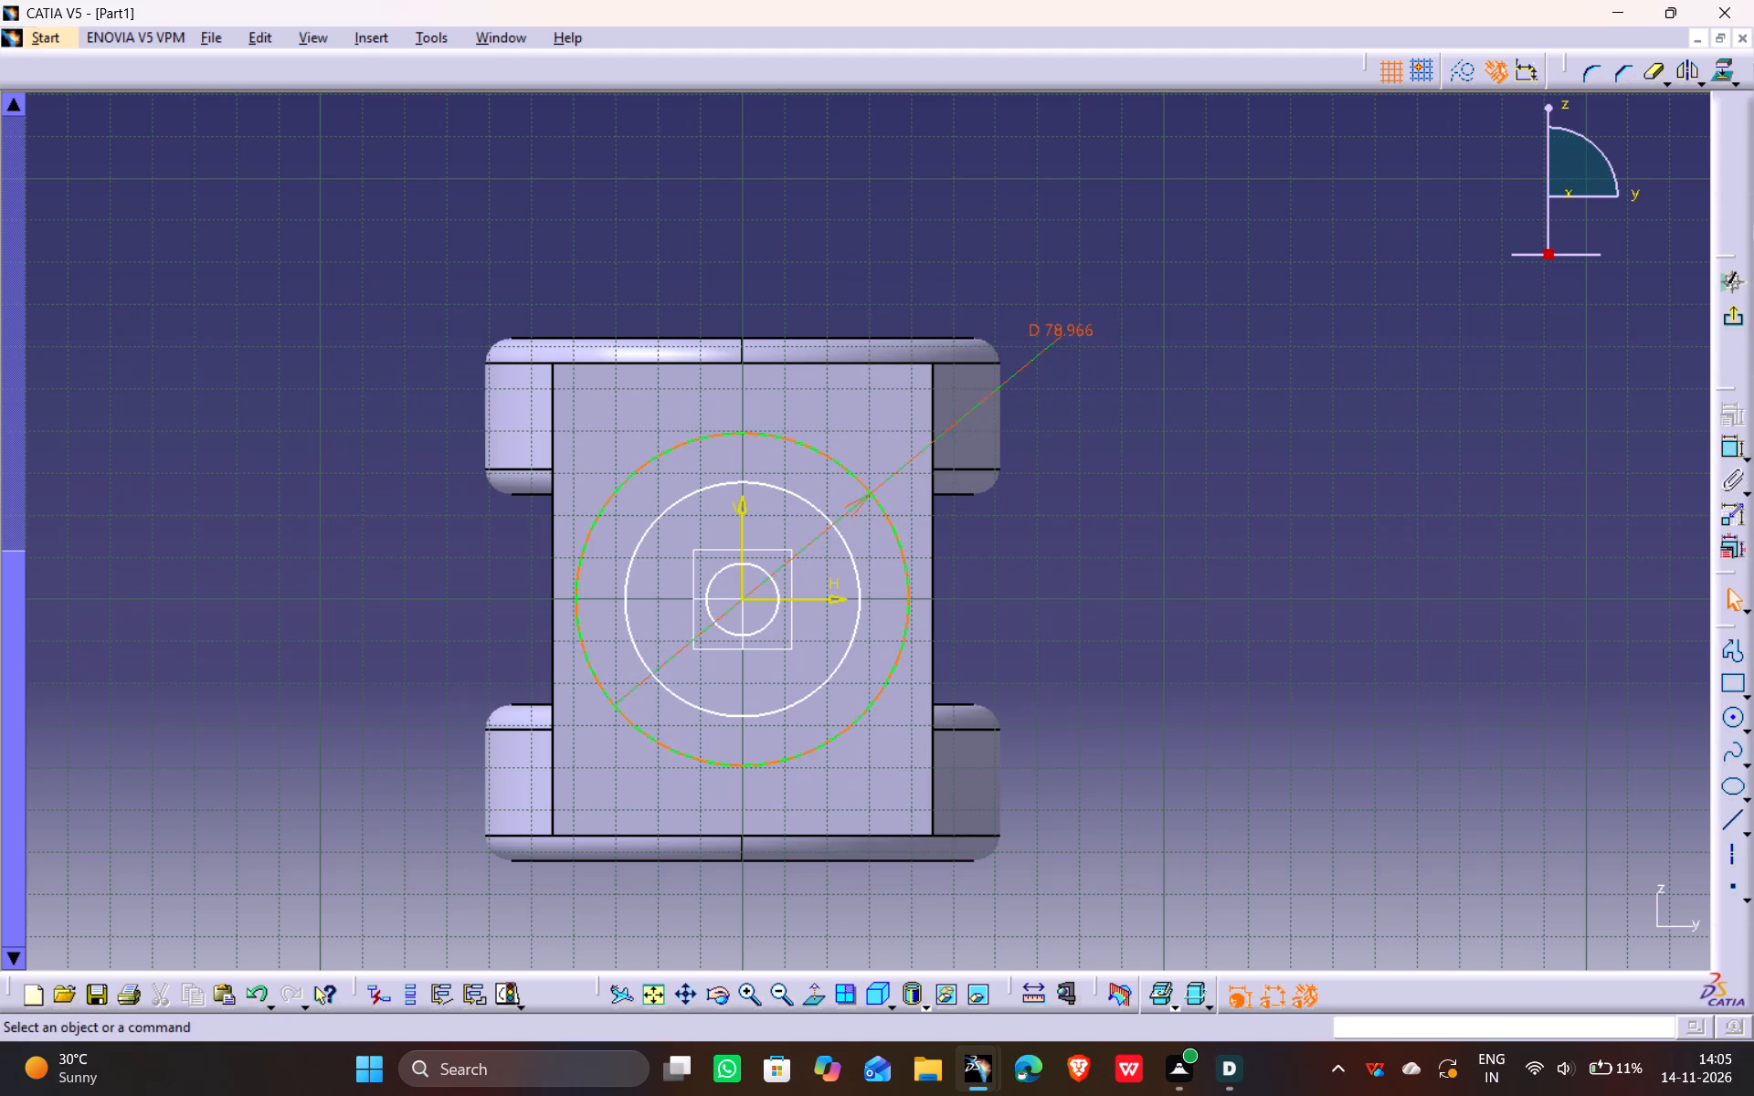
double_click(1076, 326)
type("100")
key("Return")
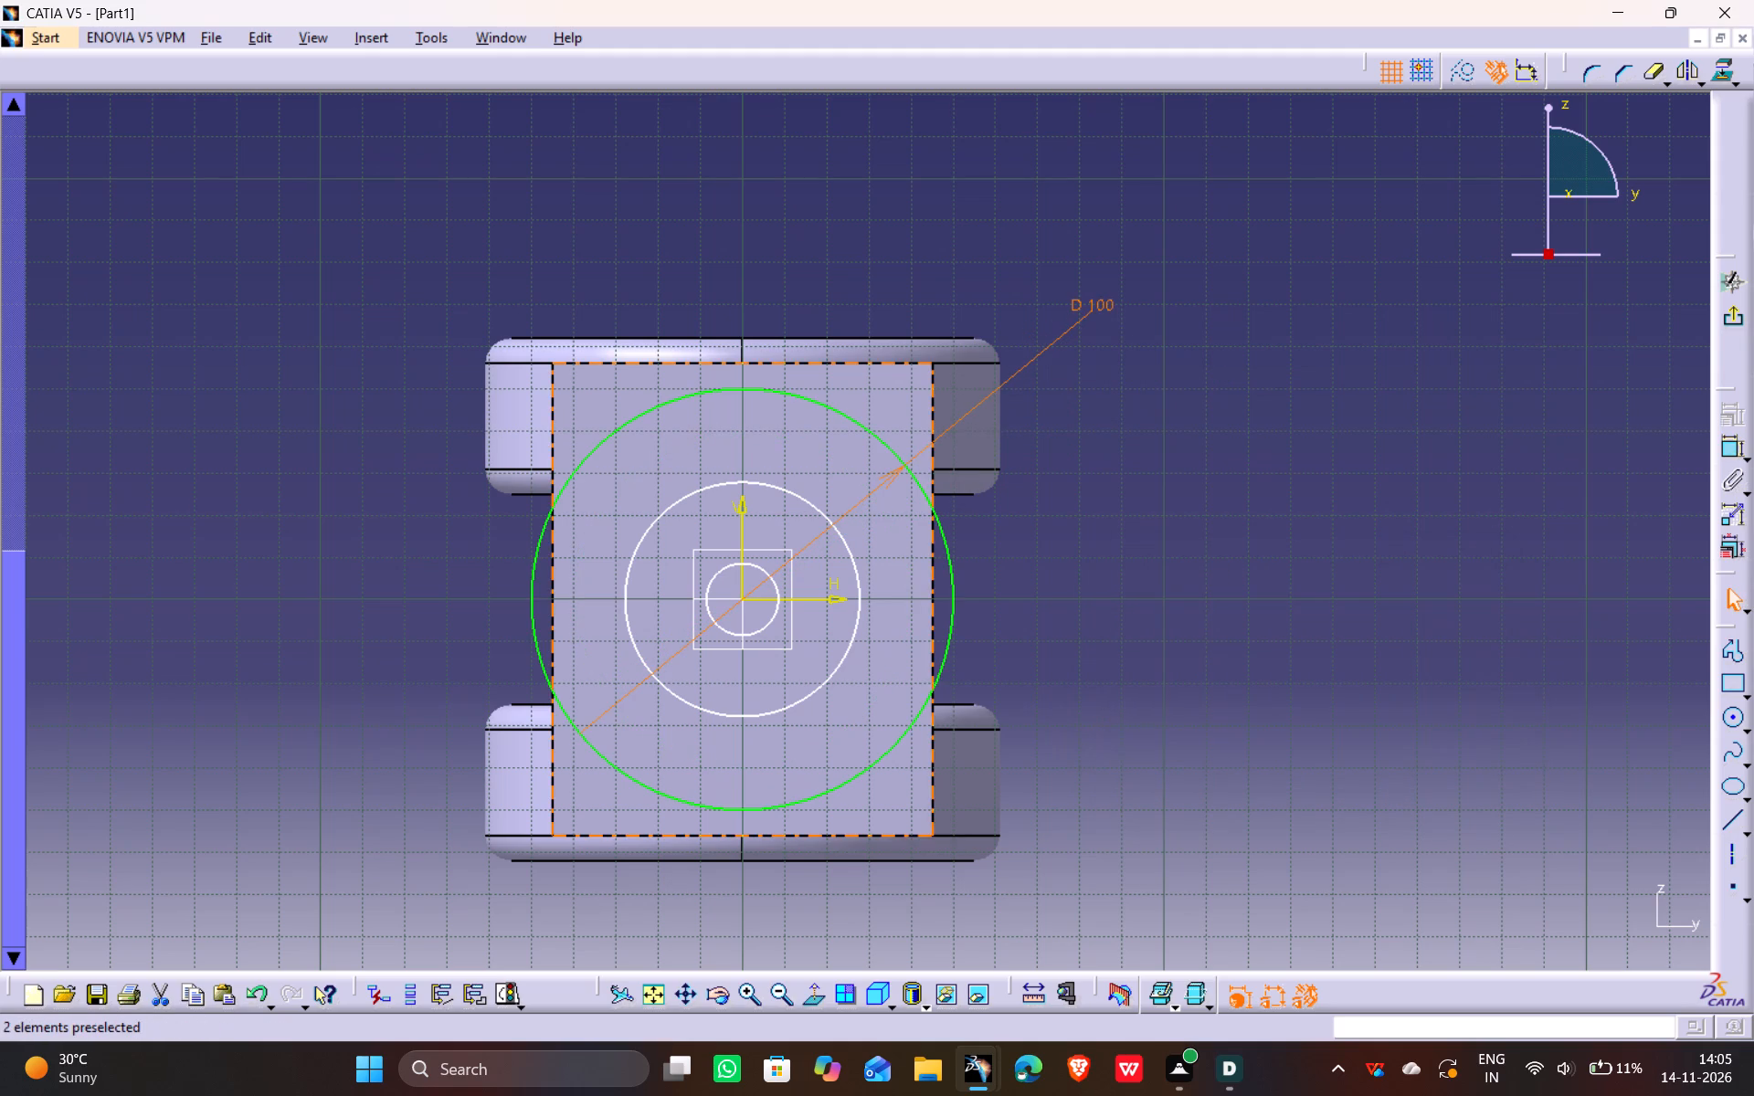
Delete the outermost circle together with its 100 mm diameter dimension.
left_click(857, 574)
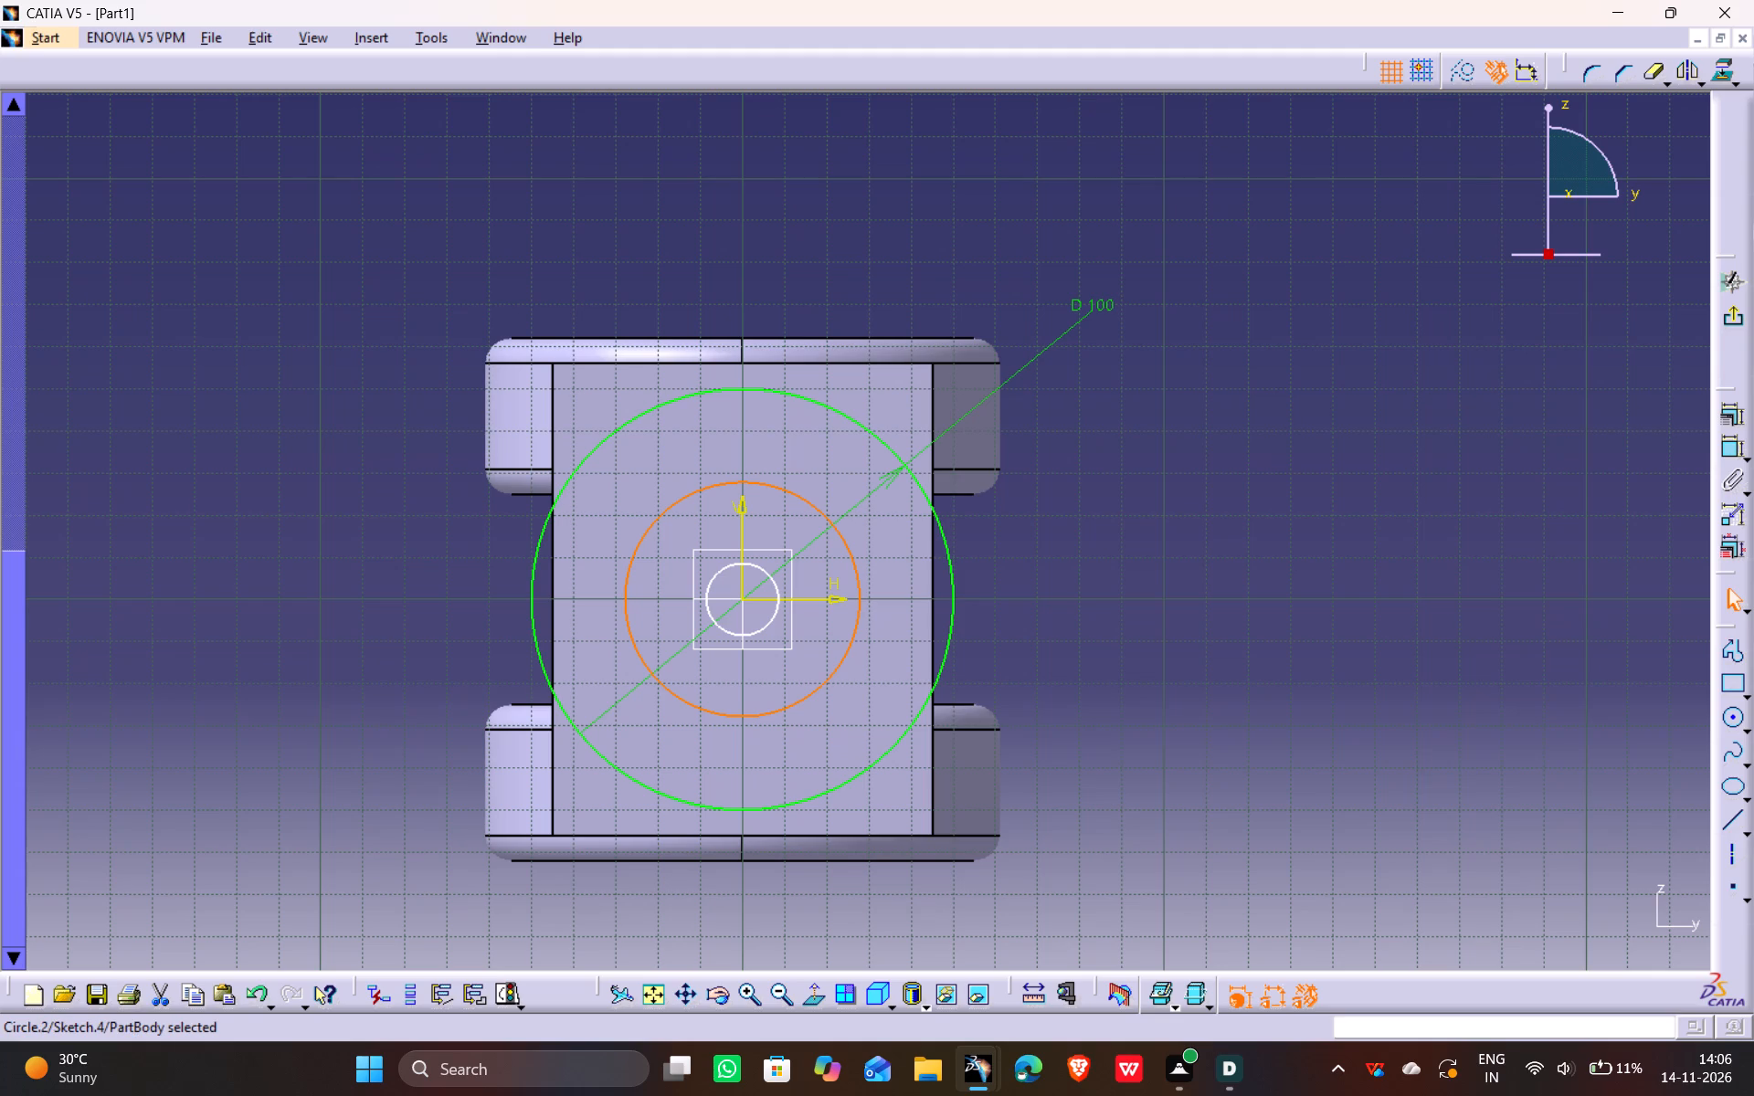
left_click(1093, 304)
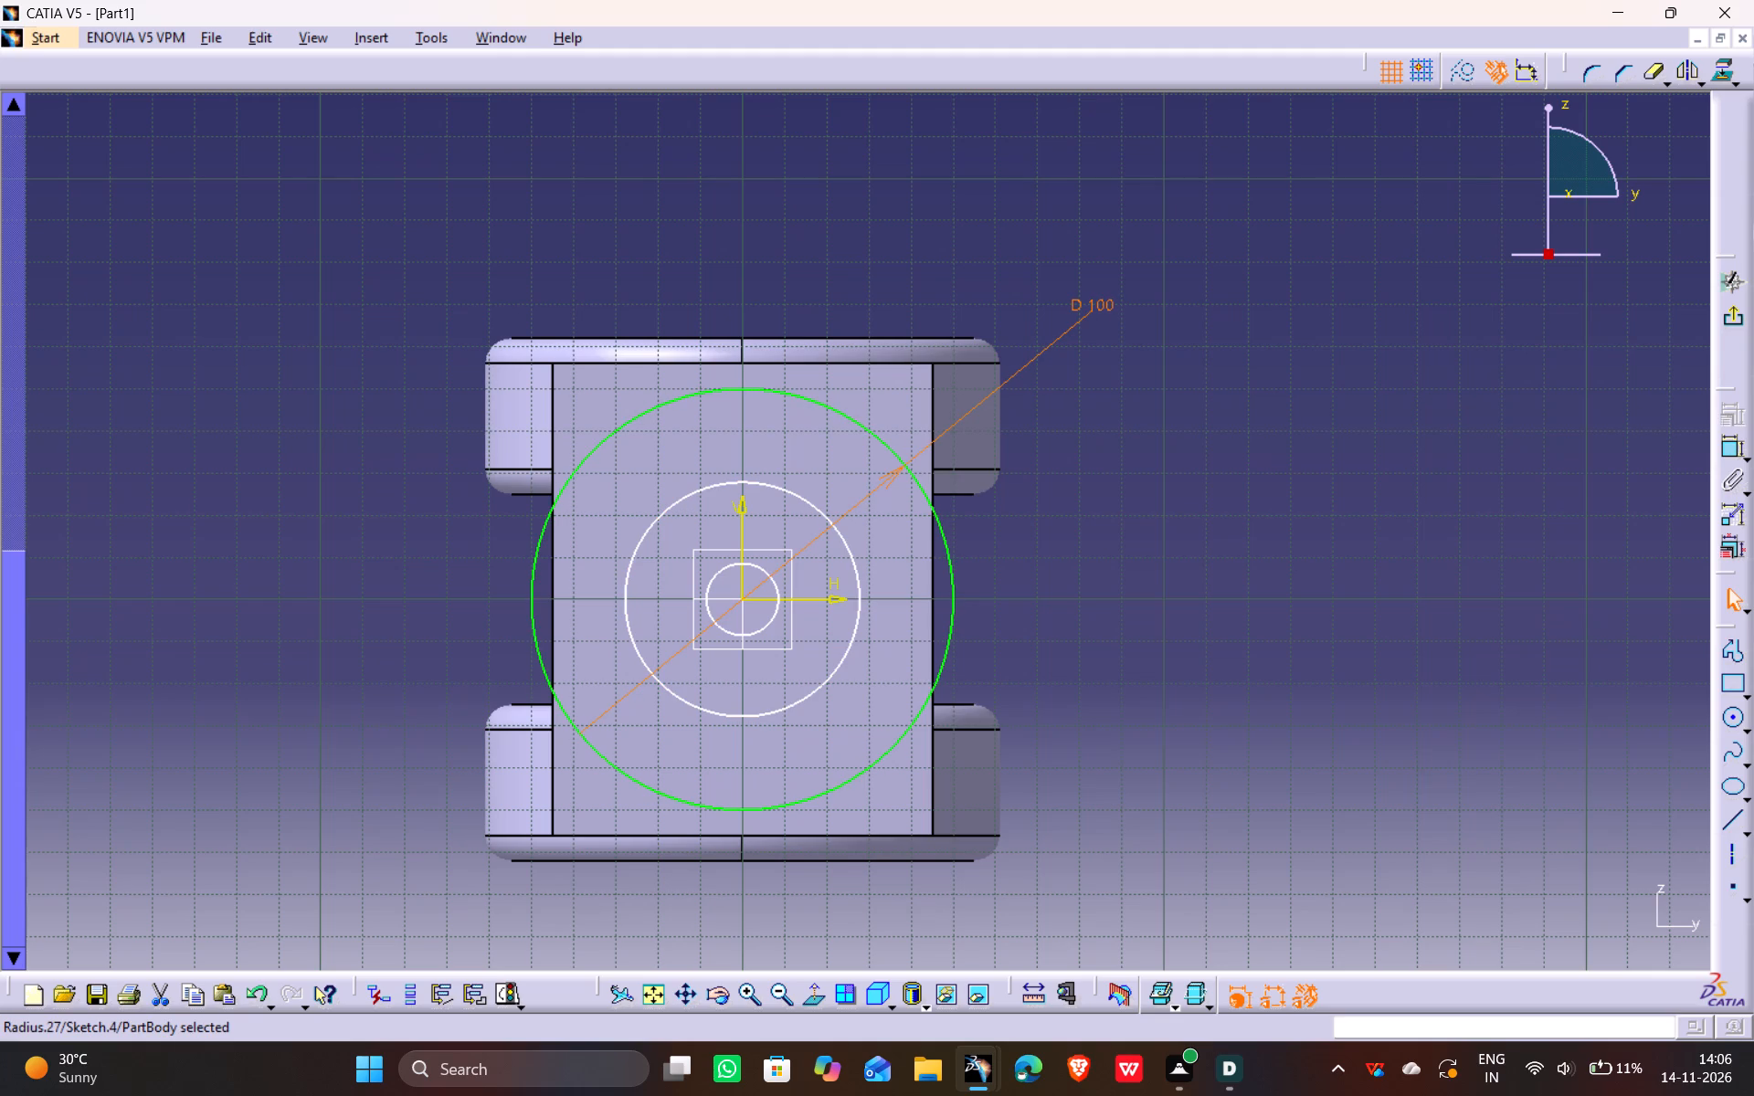
left_click(951, 552, "ctrl")
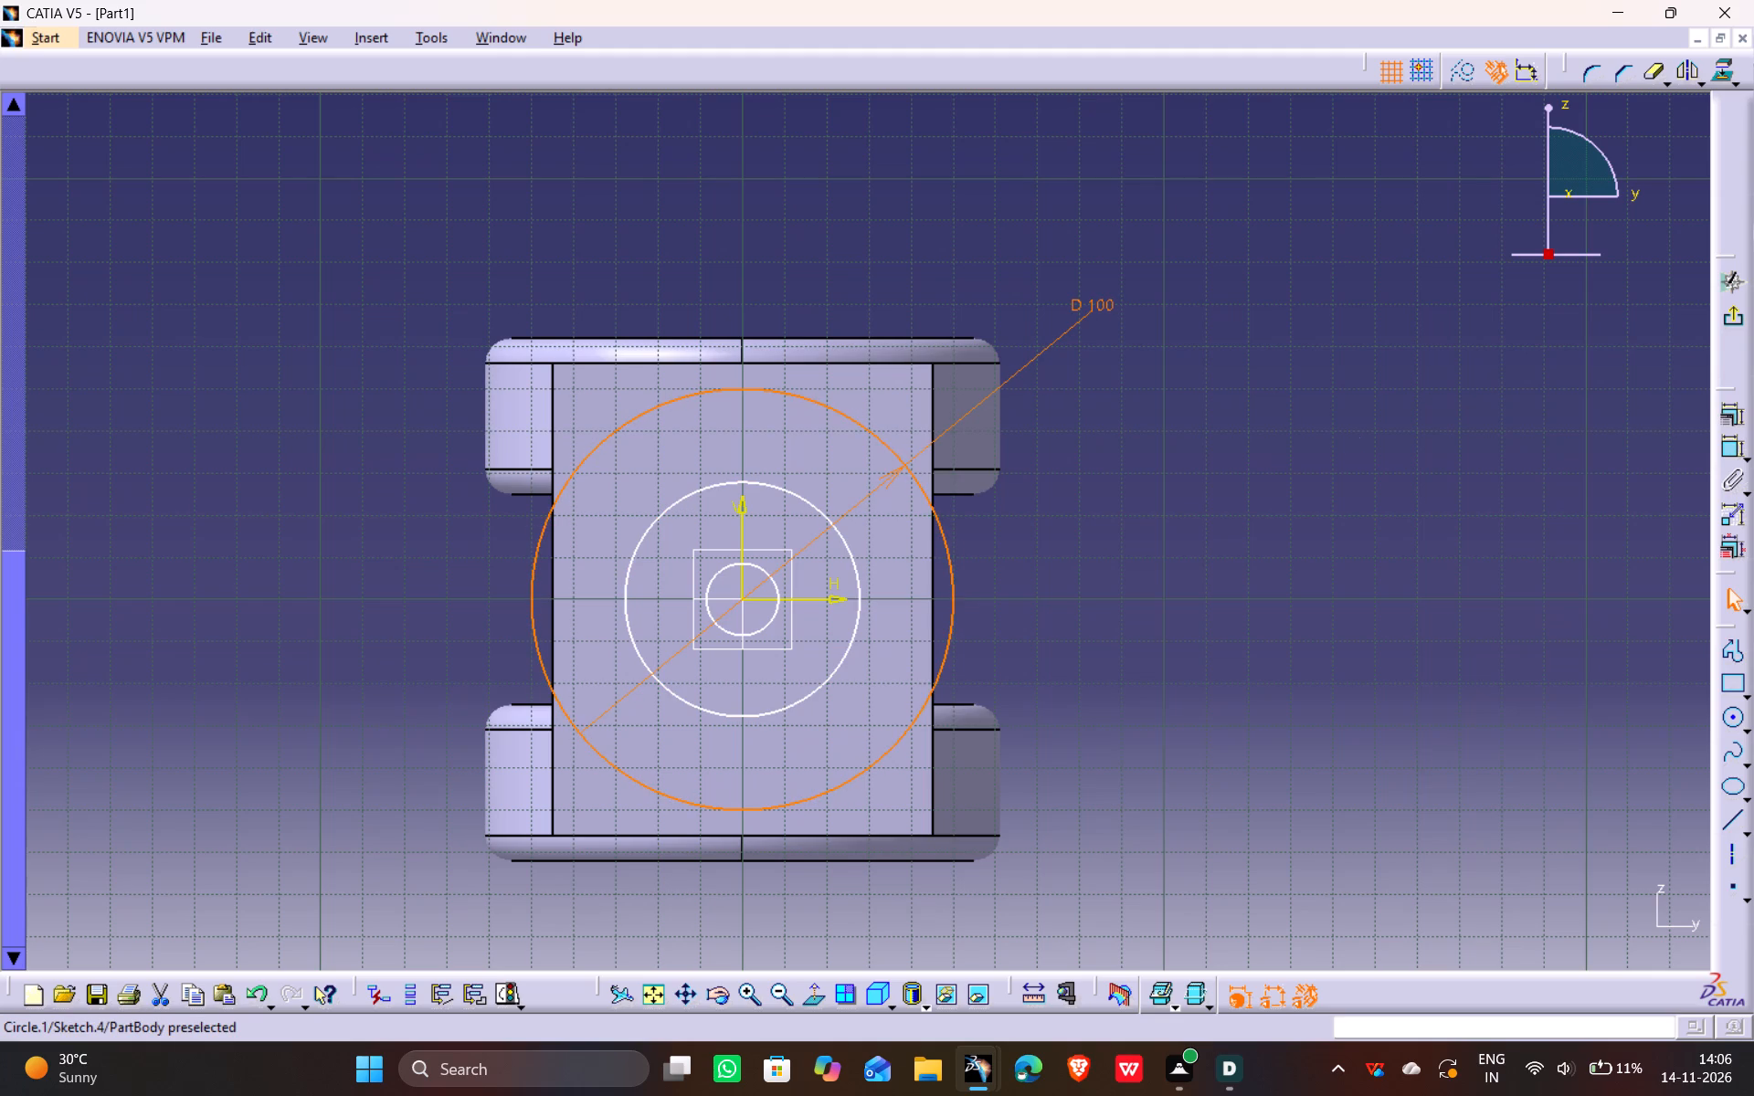
key("Delete")
Dimension the larger remaining circle's diameter and set it to 90 mm.
left_click(845, 539)
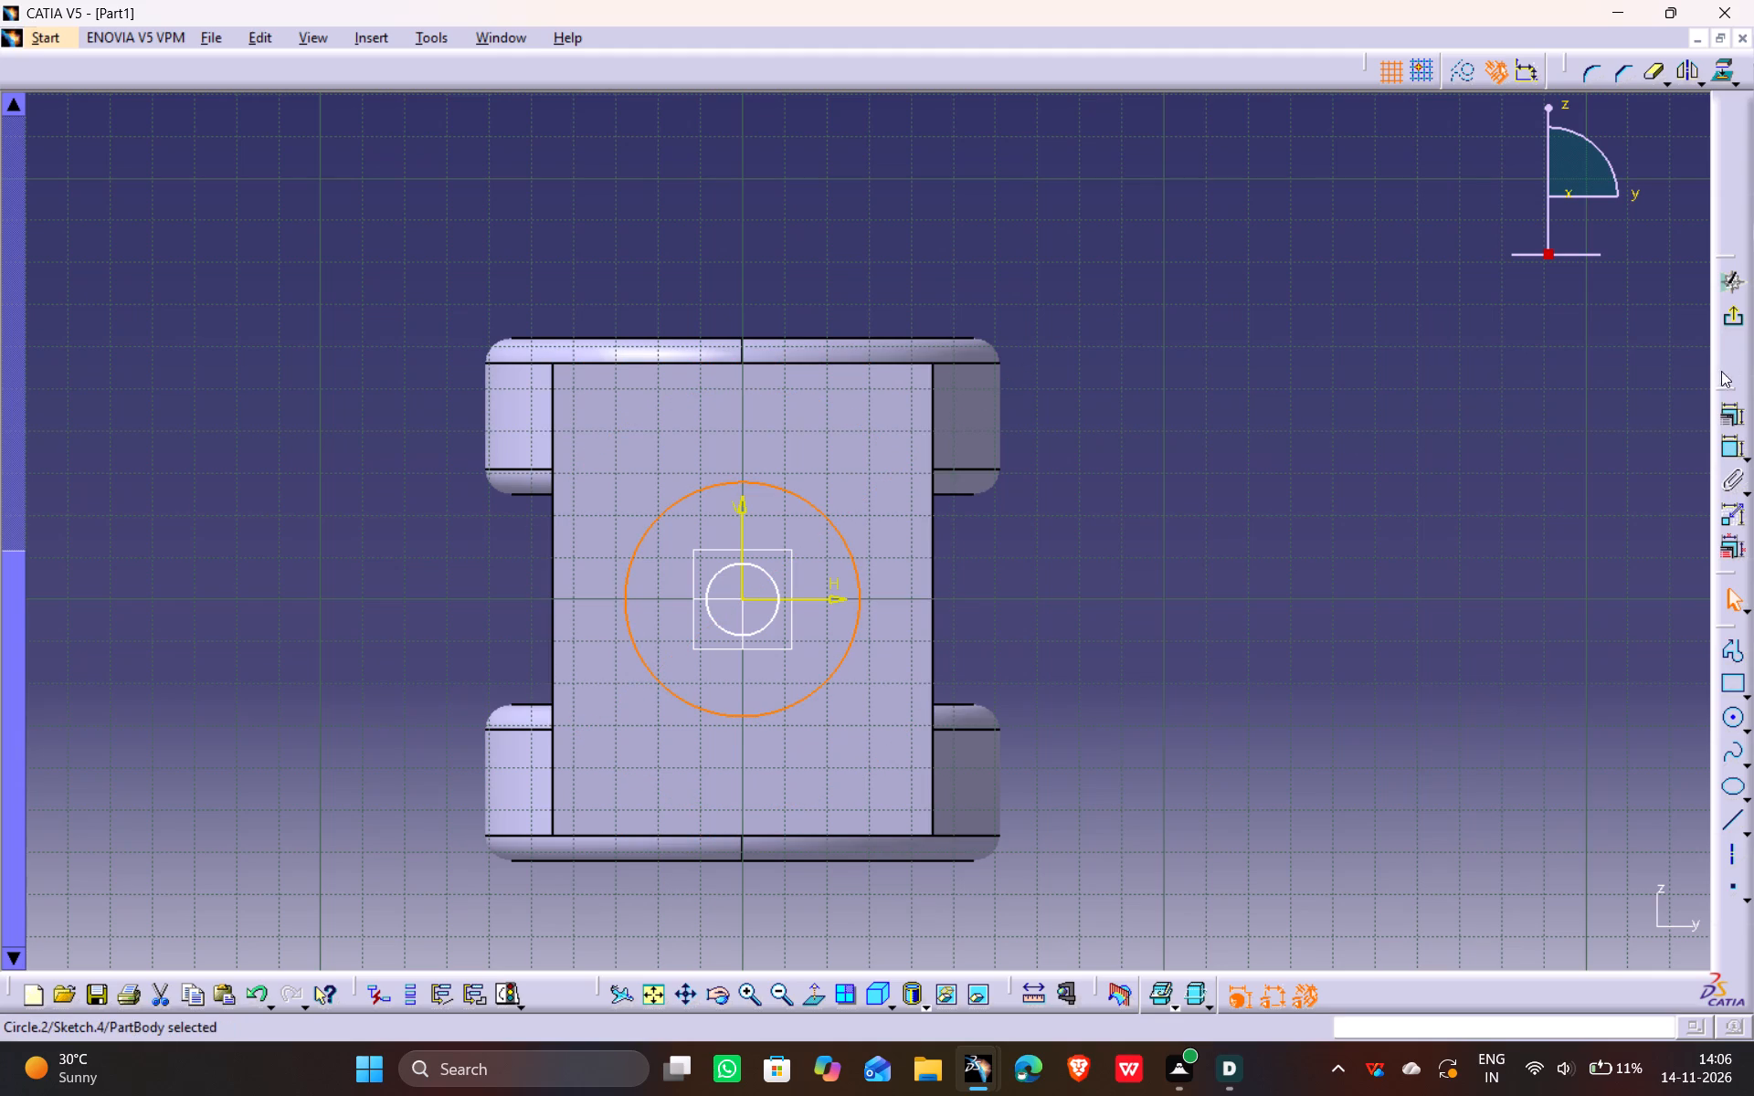
left_click(1728, 446)
left_click(1018, 368)
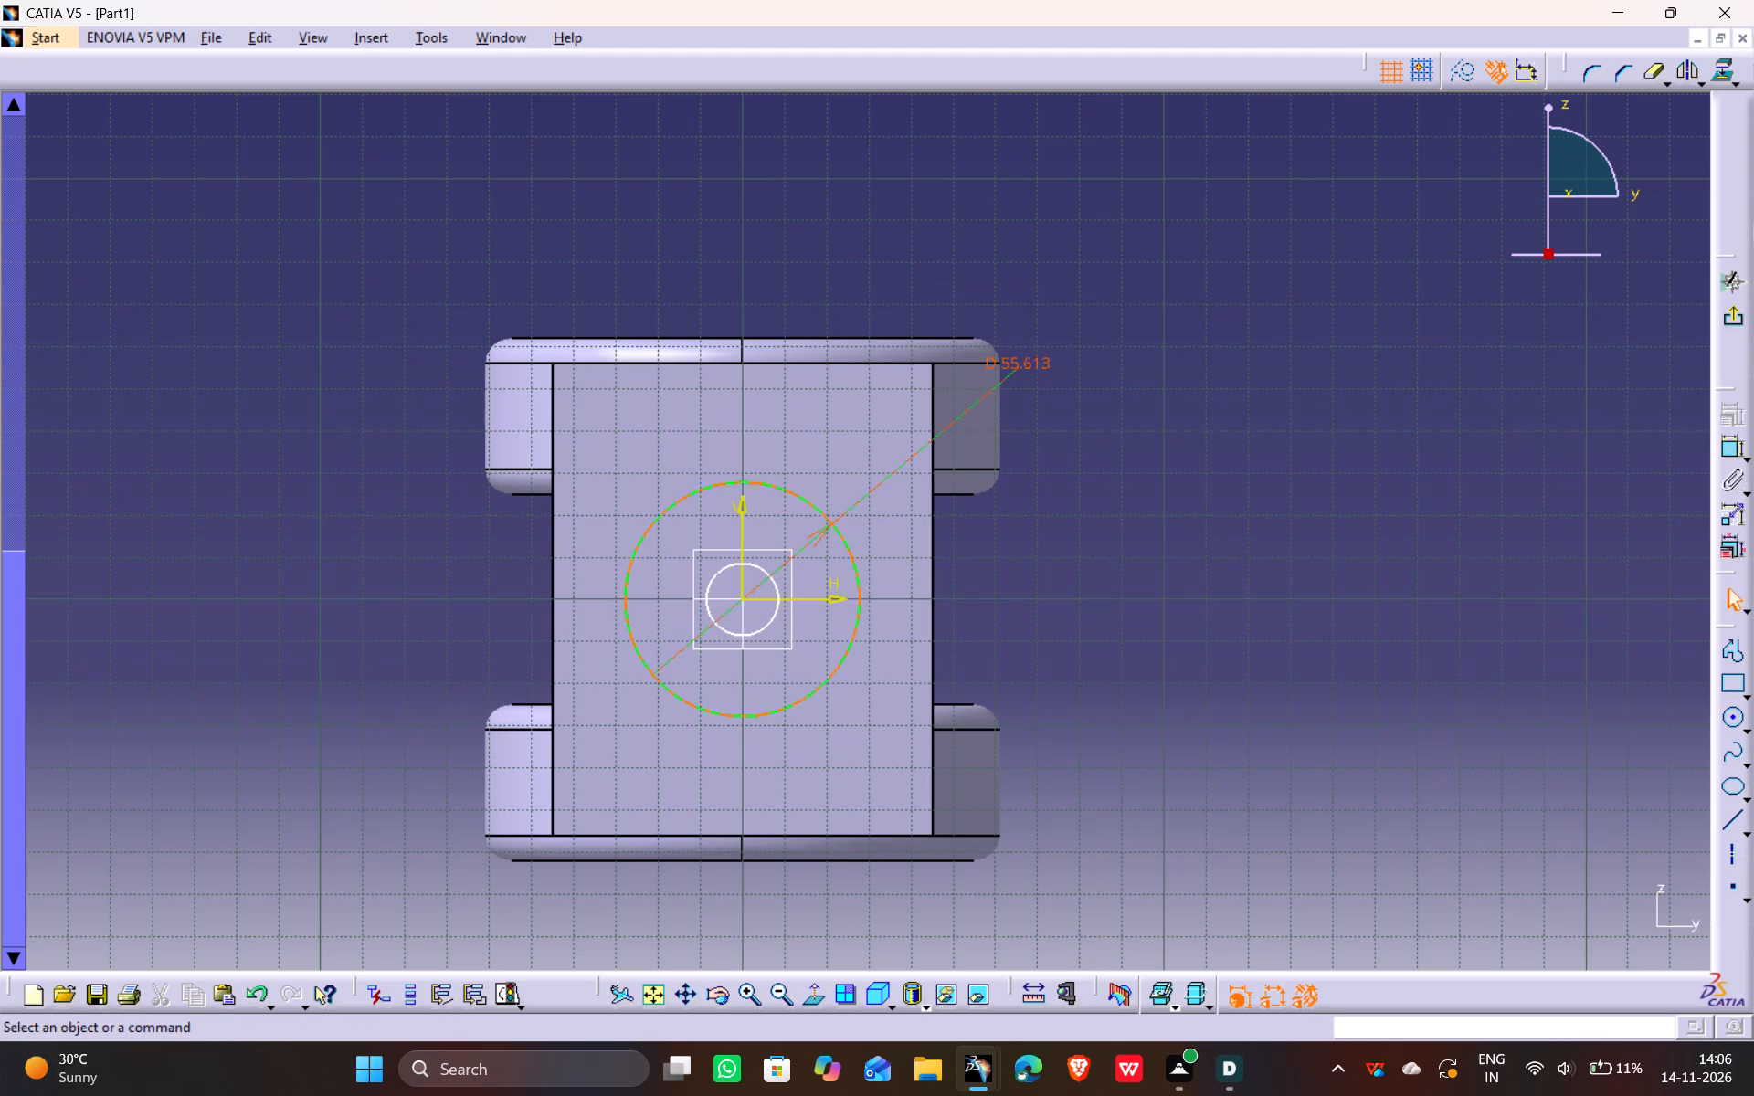
double_click(1037, 362)
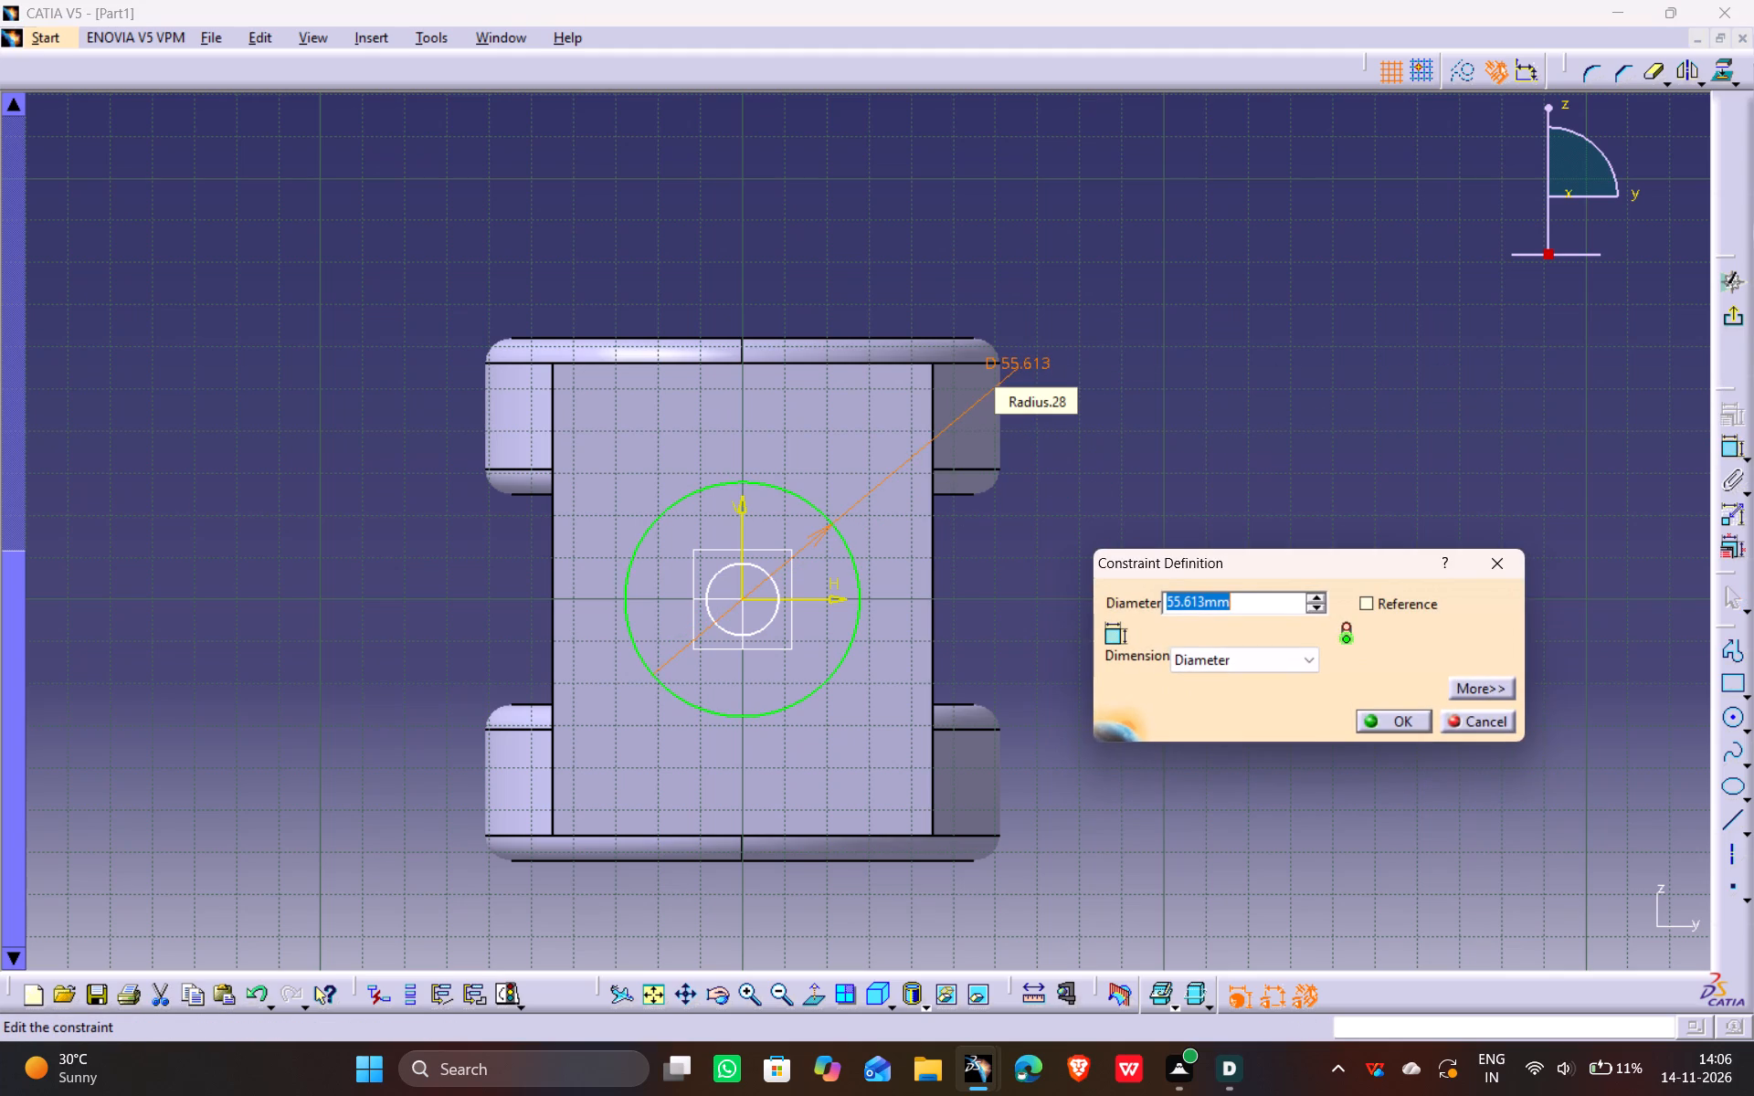
type("90")
key("Return")
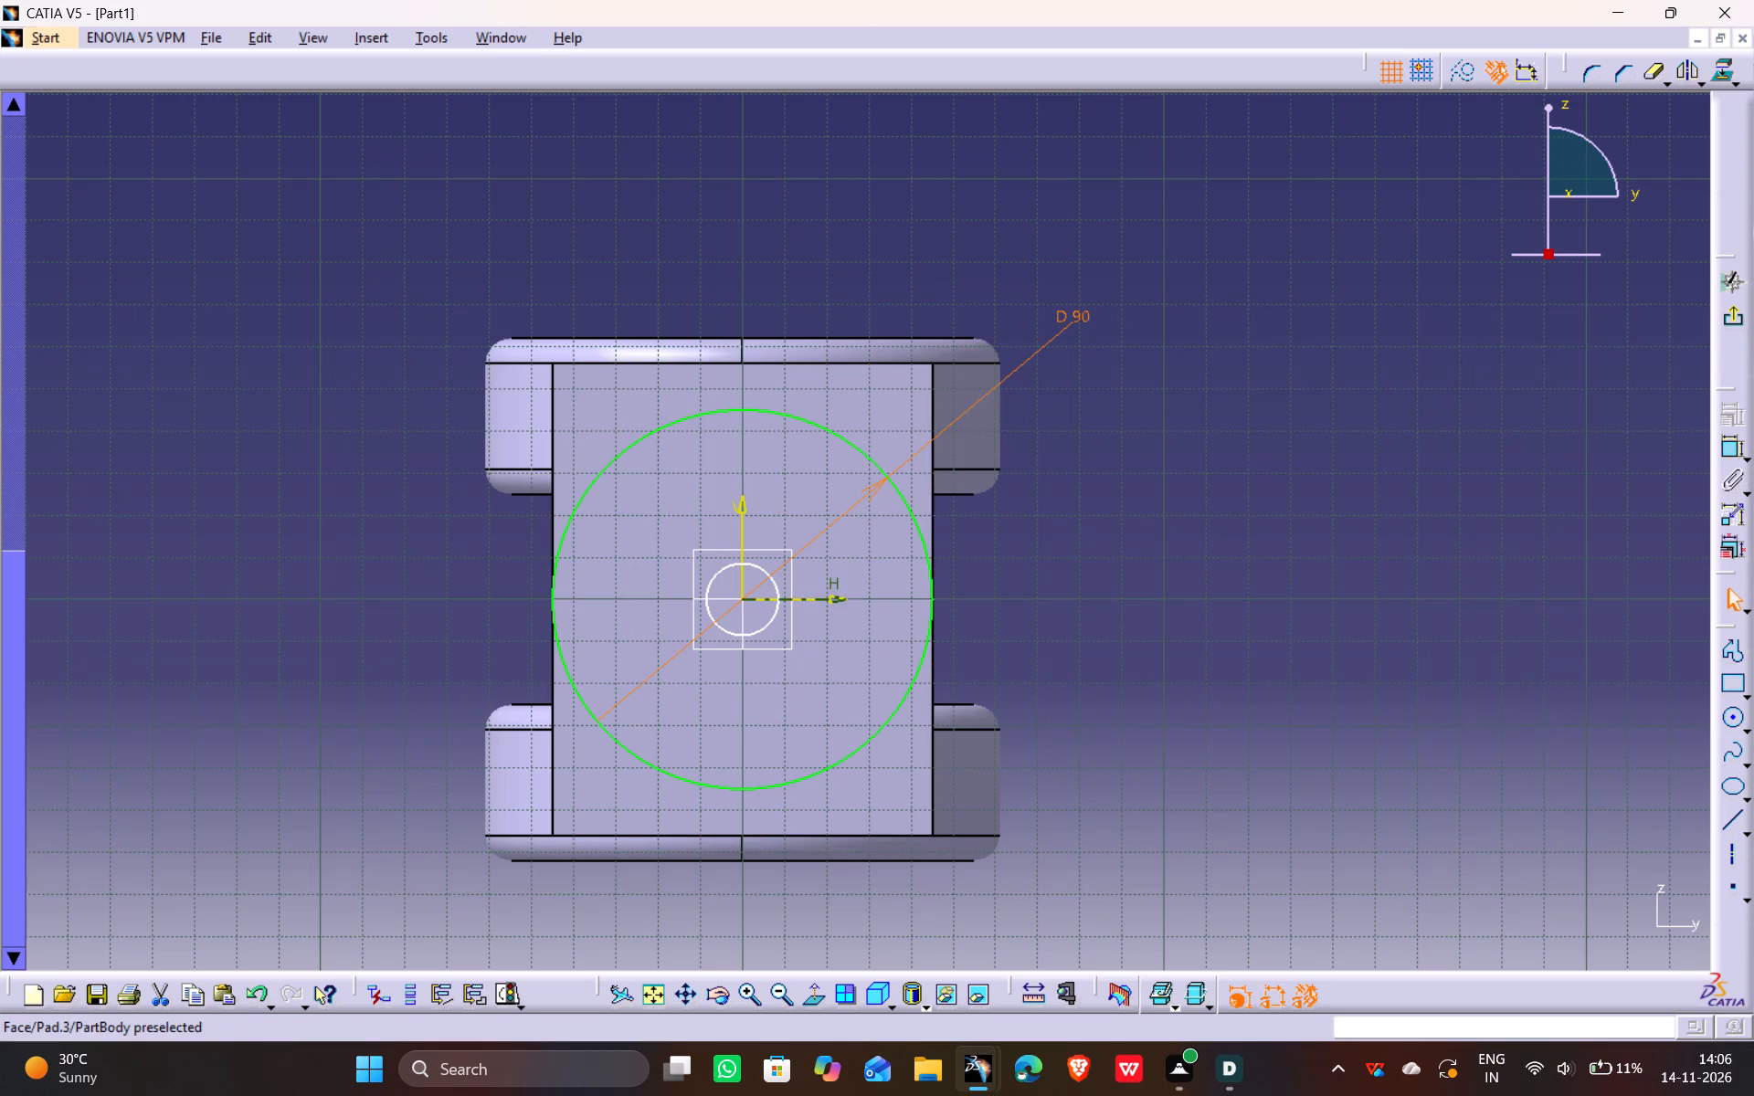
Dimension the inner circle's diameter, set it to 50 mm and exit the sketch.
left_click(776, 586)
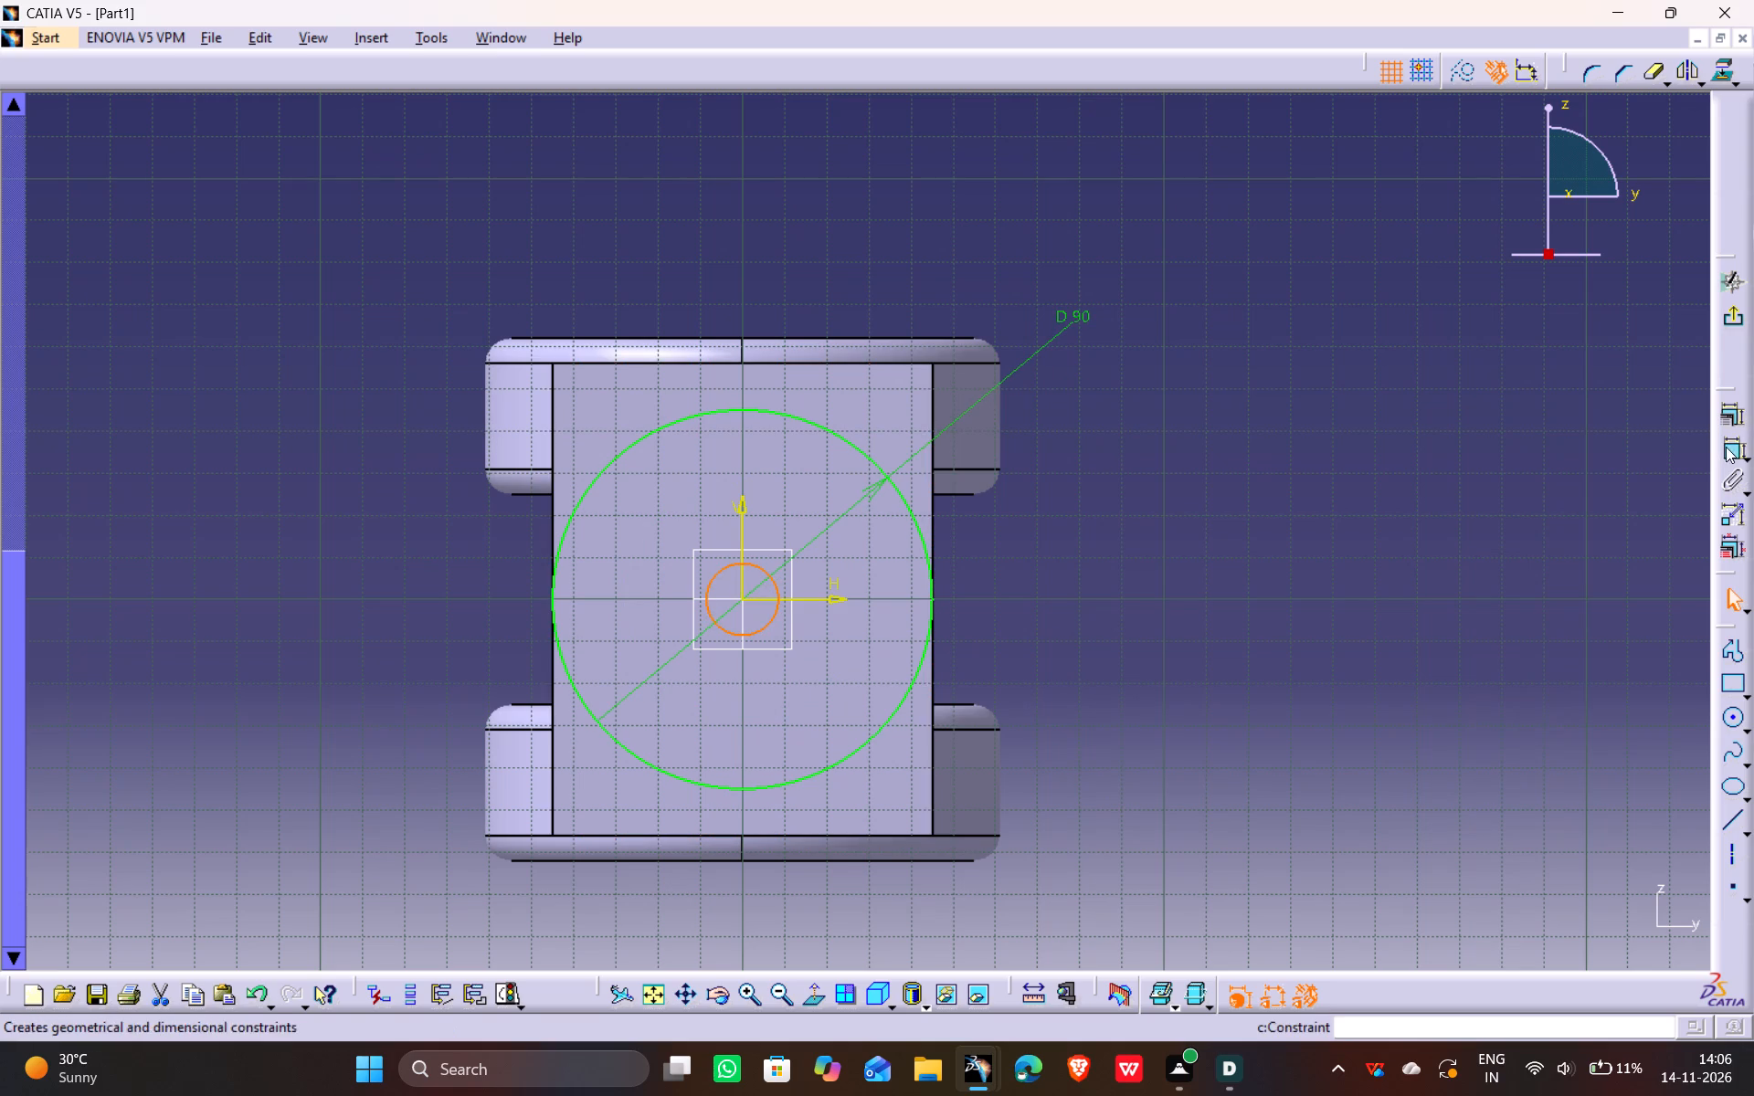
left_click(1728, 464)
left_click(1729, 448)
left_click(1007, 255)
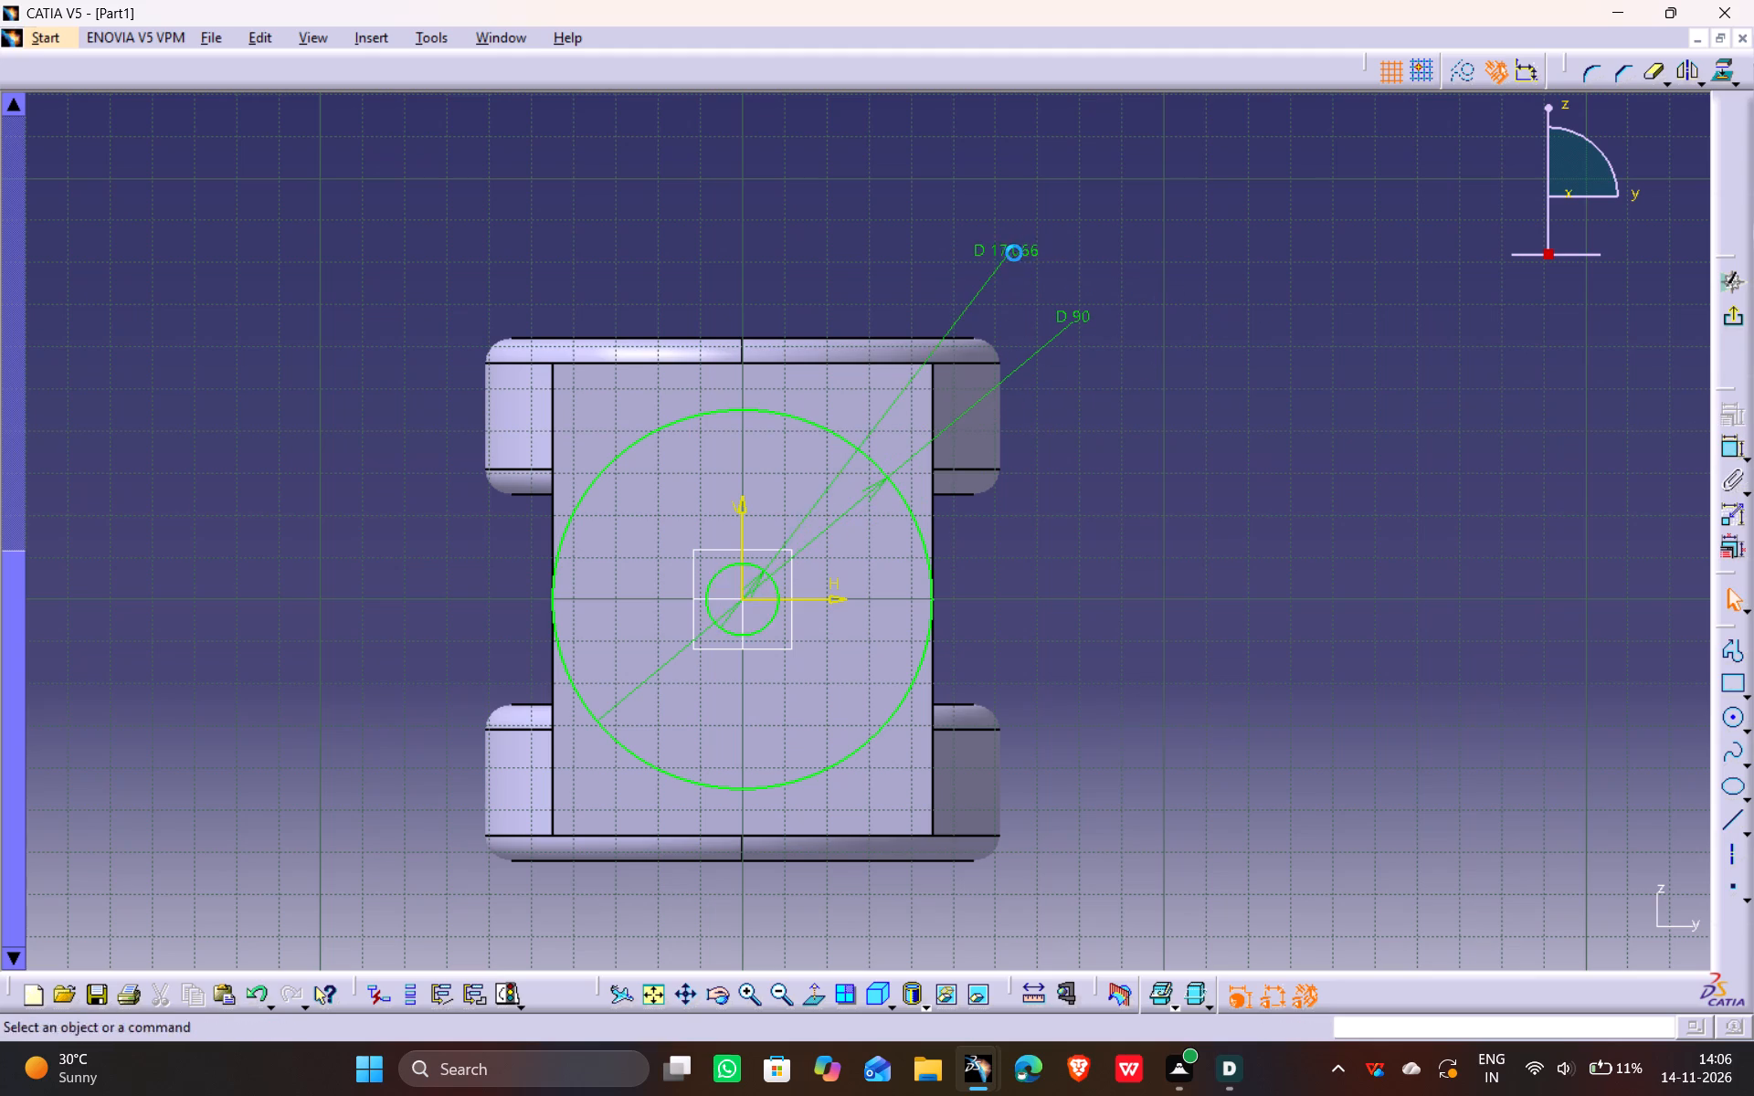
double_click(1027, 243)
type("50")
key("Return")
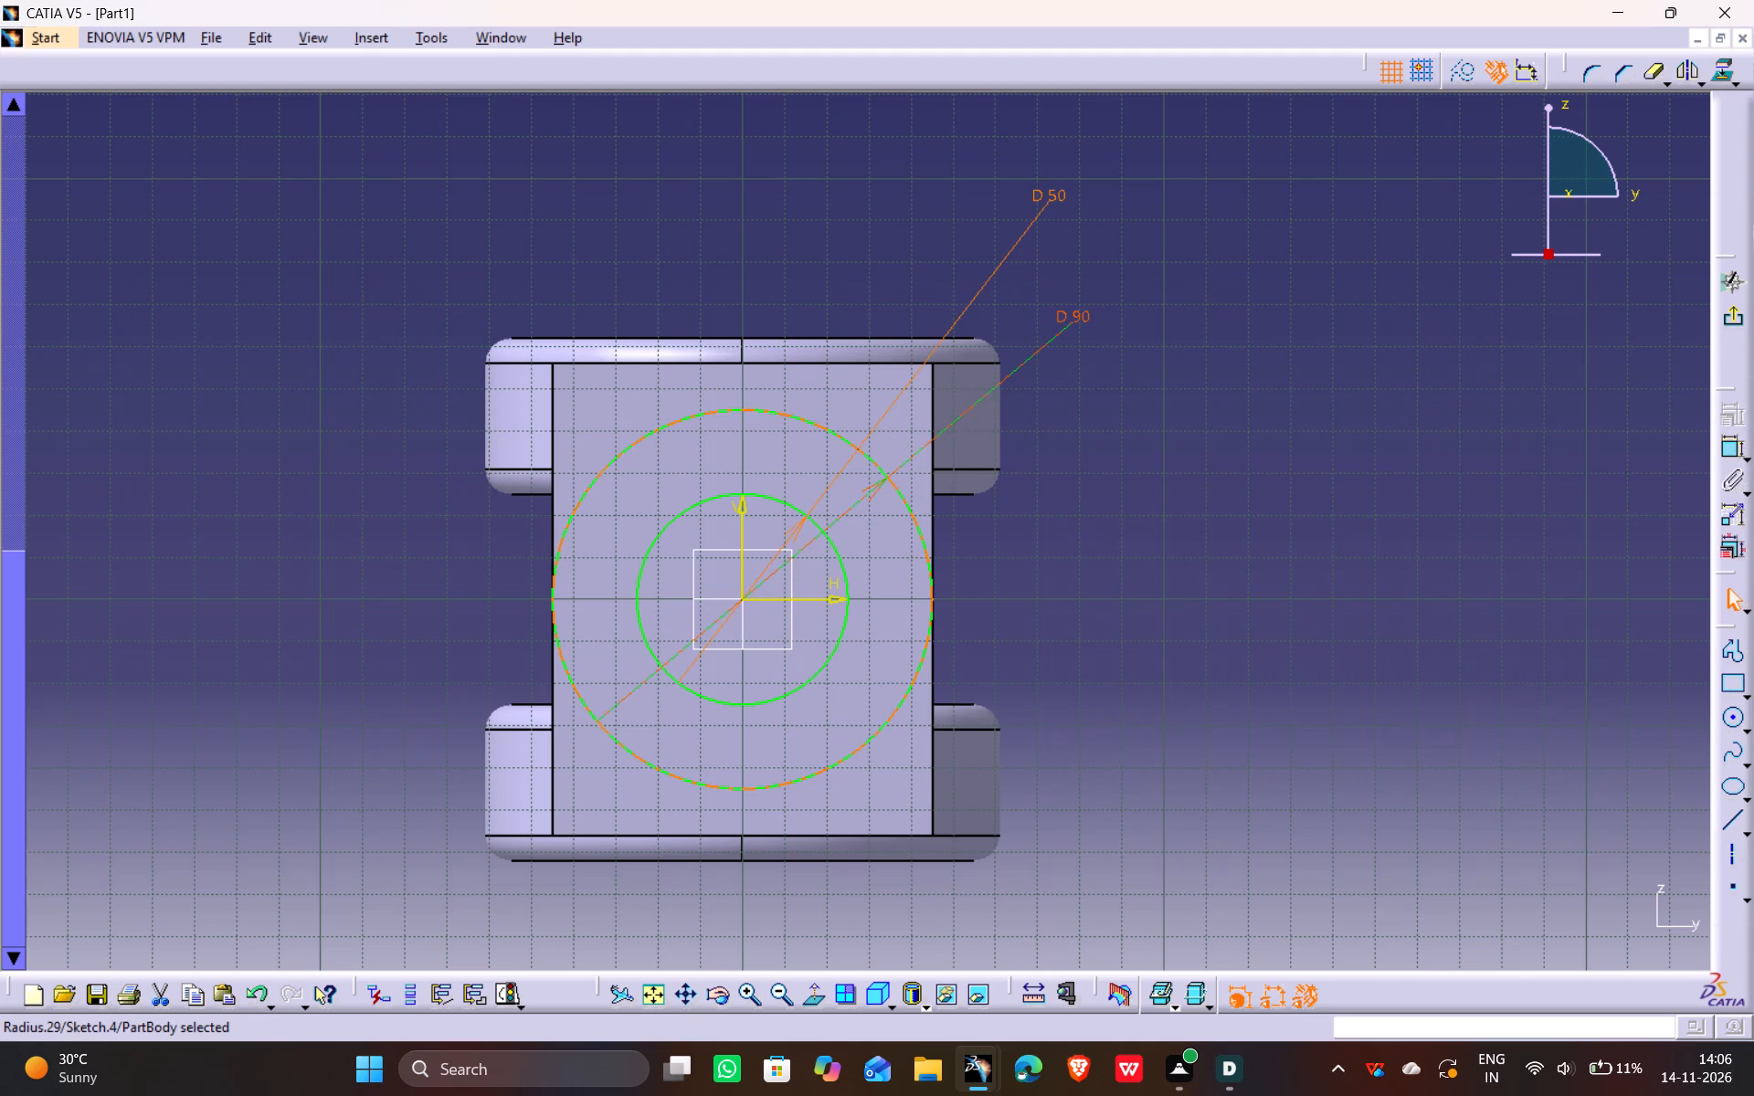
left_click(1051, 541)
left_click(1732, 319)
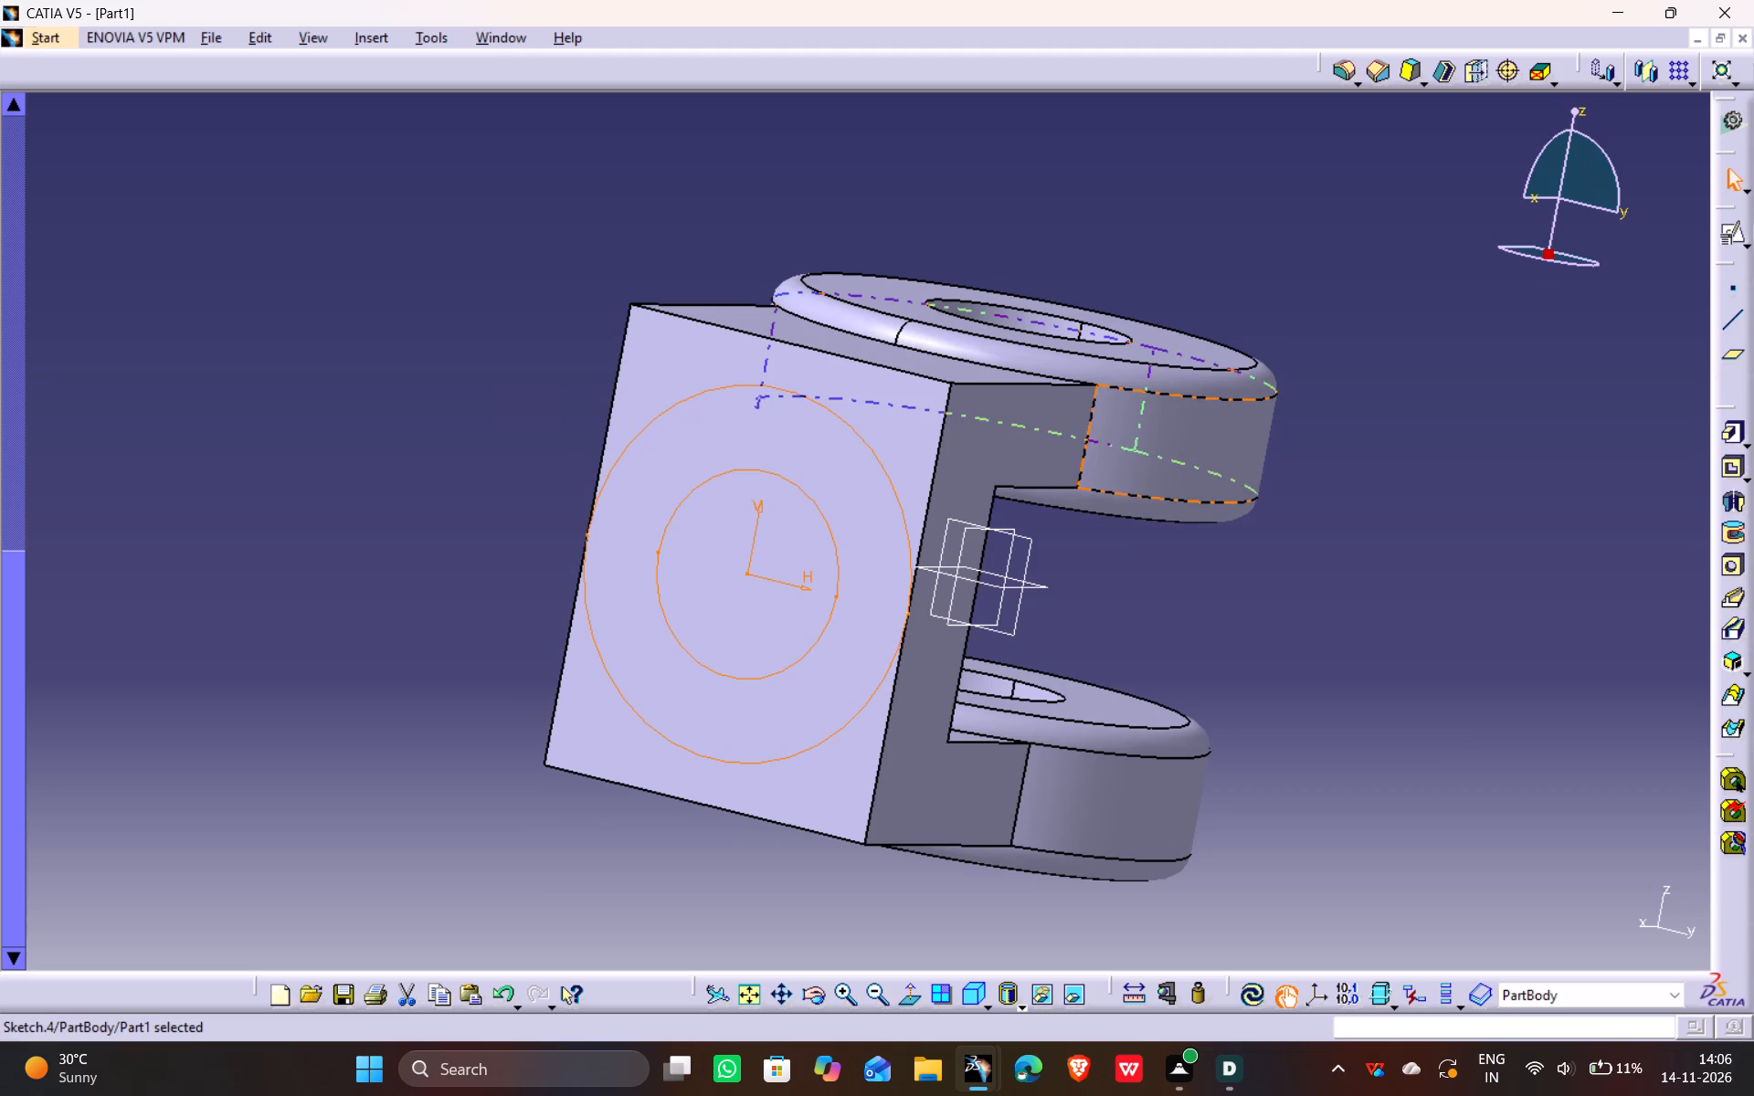
Reopen the sketch on the block's end face, delete the inner circle with its 50 mm diameter dimension, and exit the sketch.
middle_click_drag(1034, 542, 778, 474)
scroll(1034, 542, "down", 3)
left_click_drag(1033, 540, 778, 474)
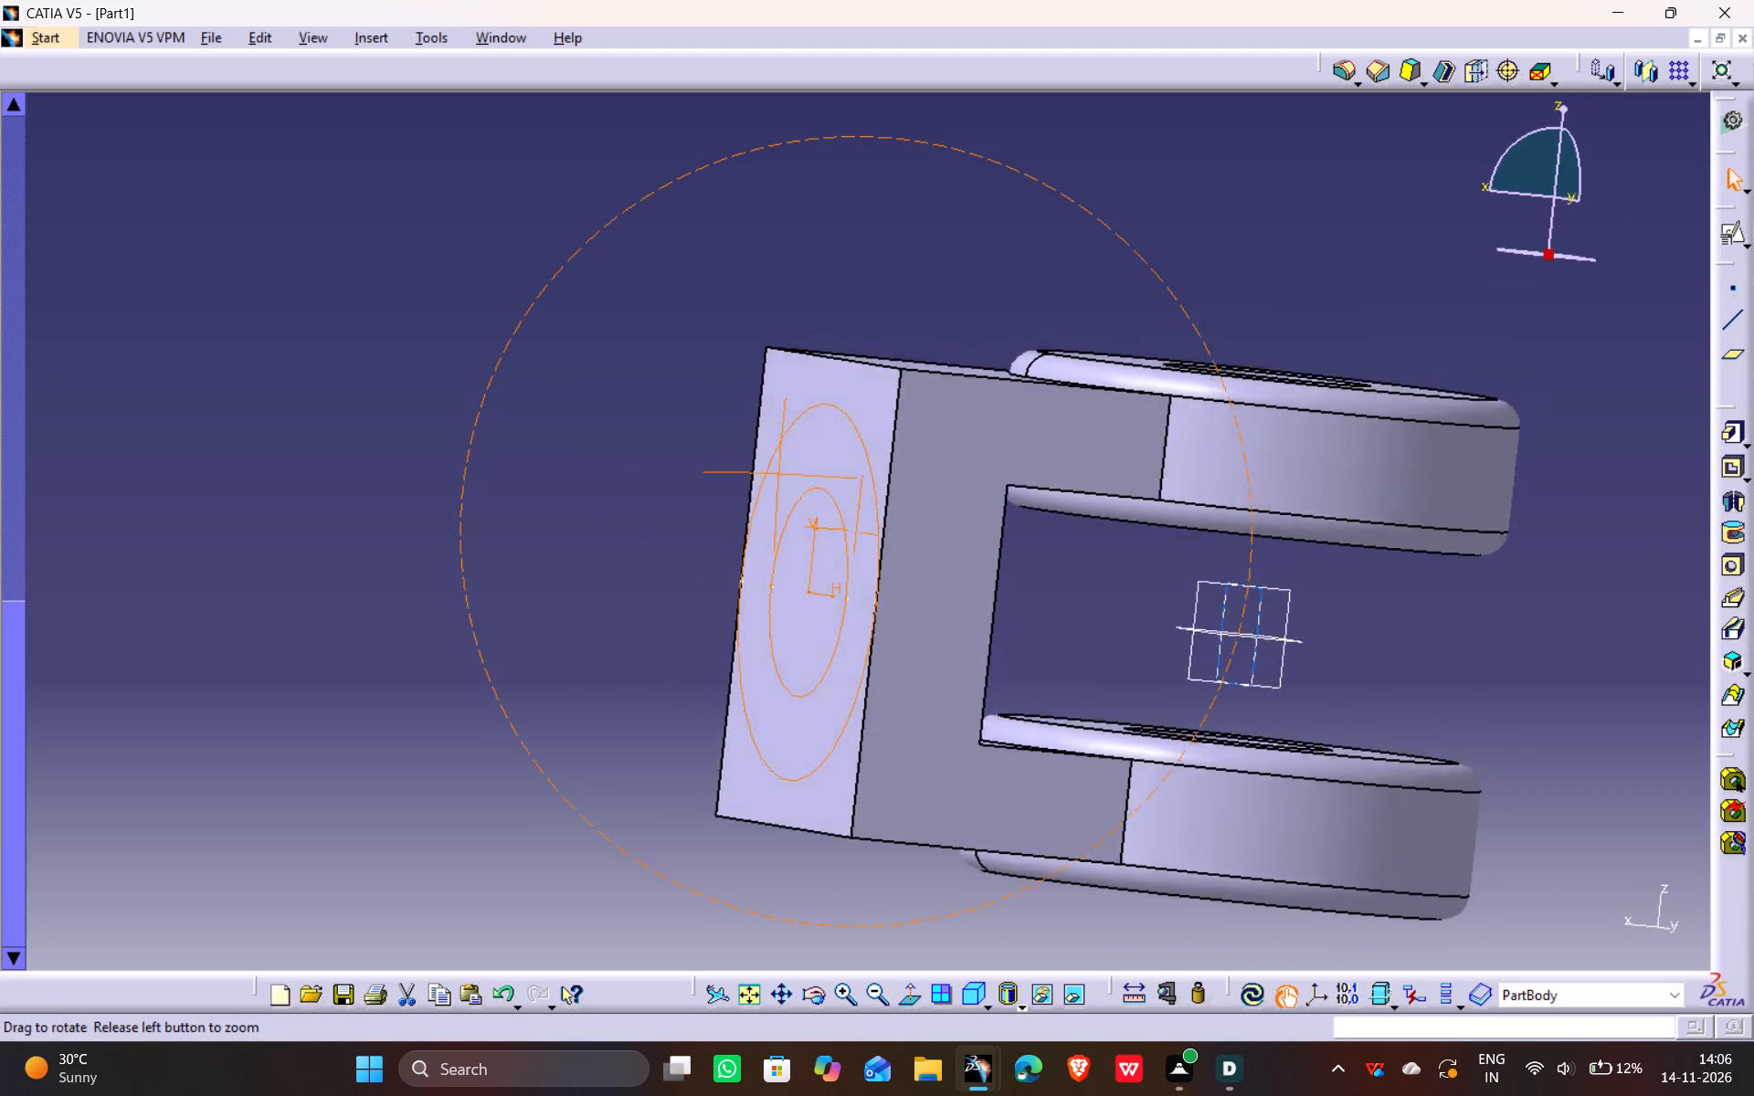
left_click_drag(778, 474, 808, 494)
middle_click_drag(778, 474, 810, 495)
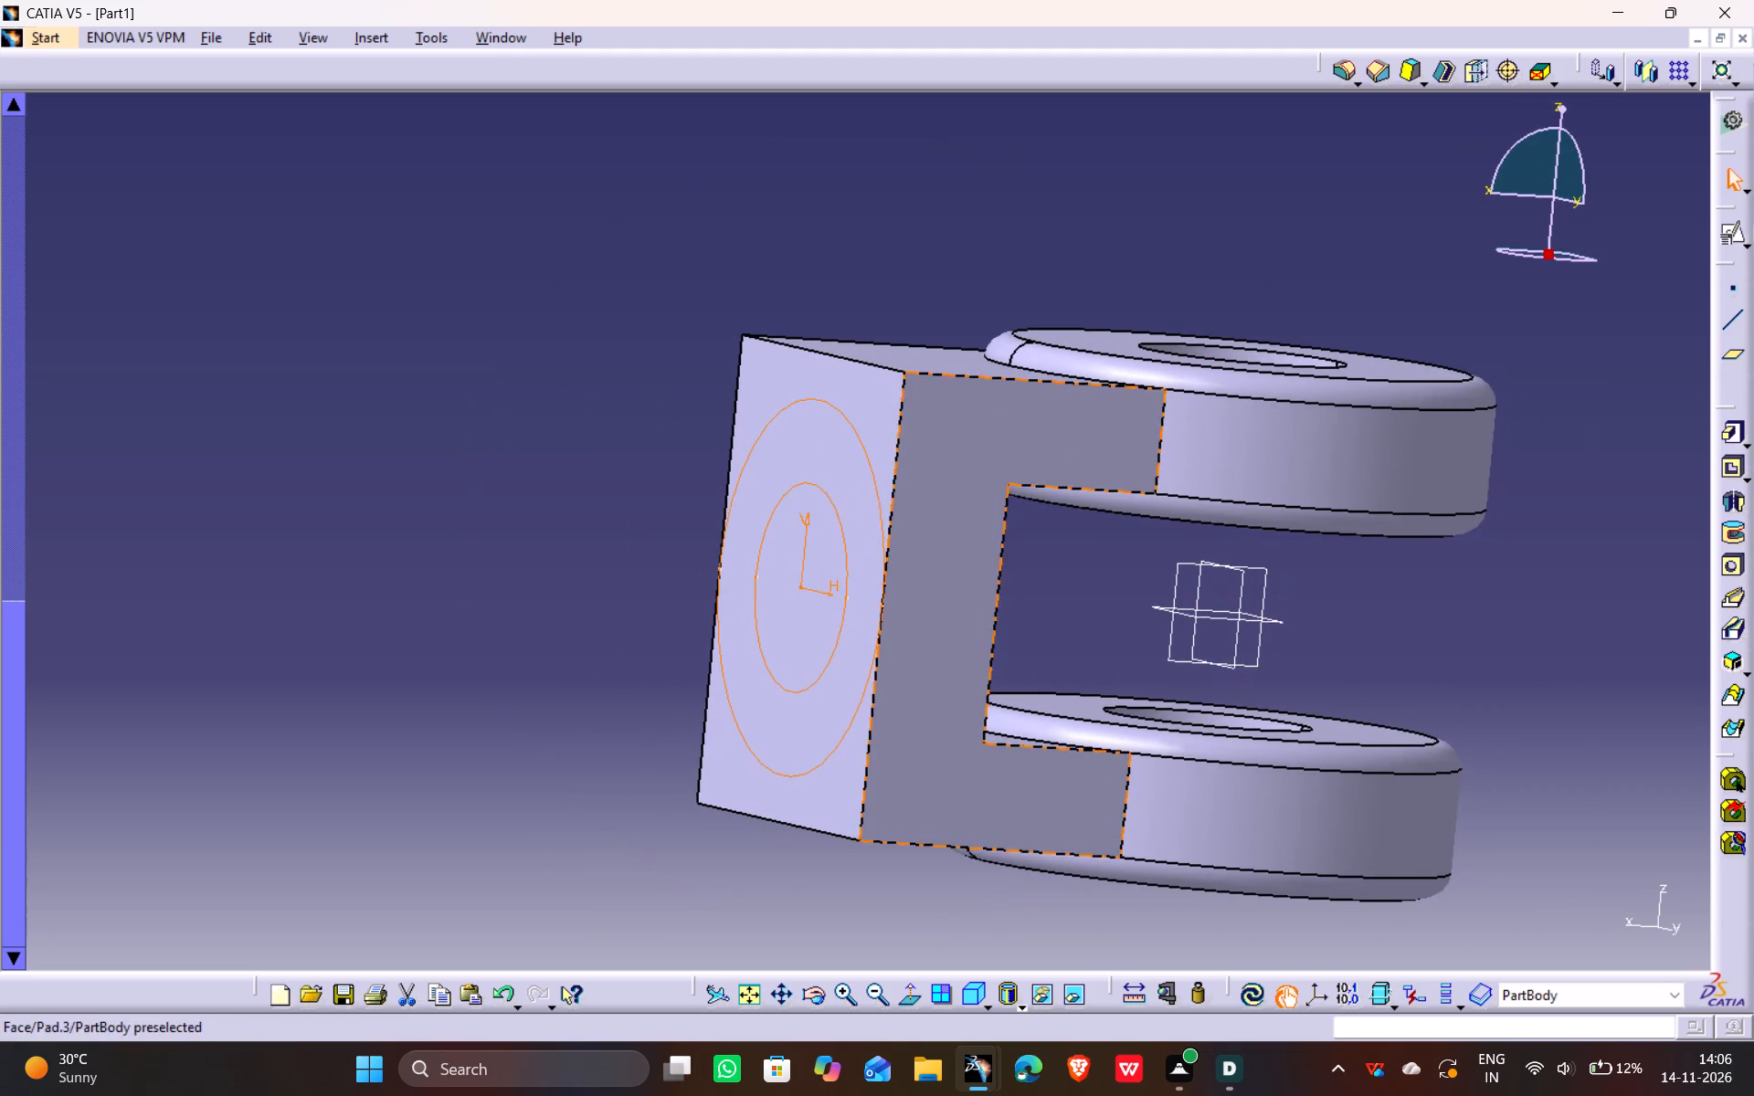
triple_click(840, 516)
left_click(810, 508)
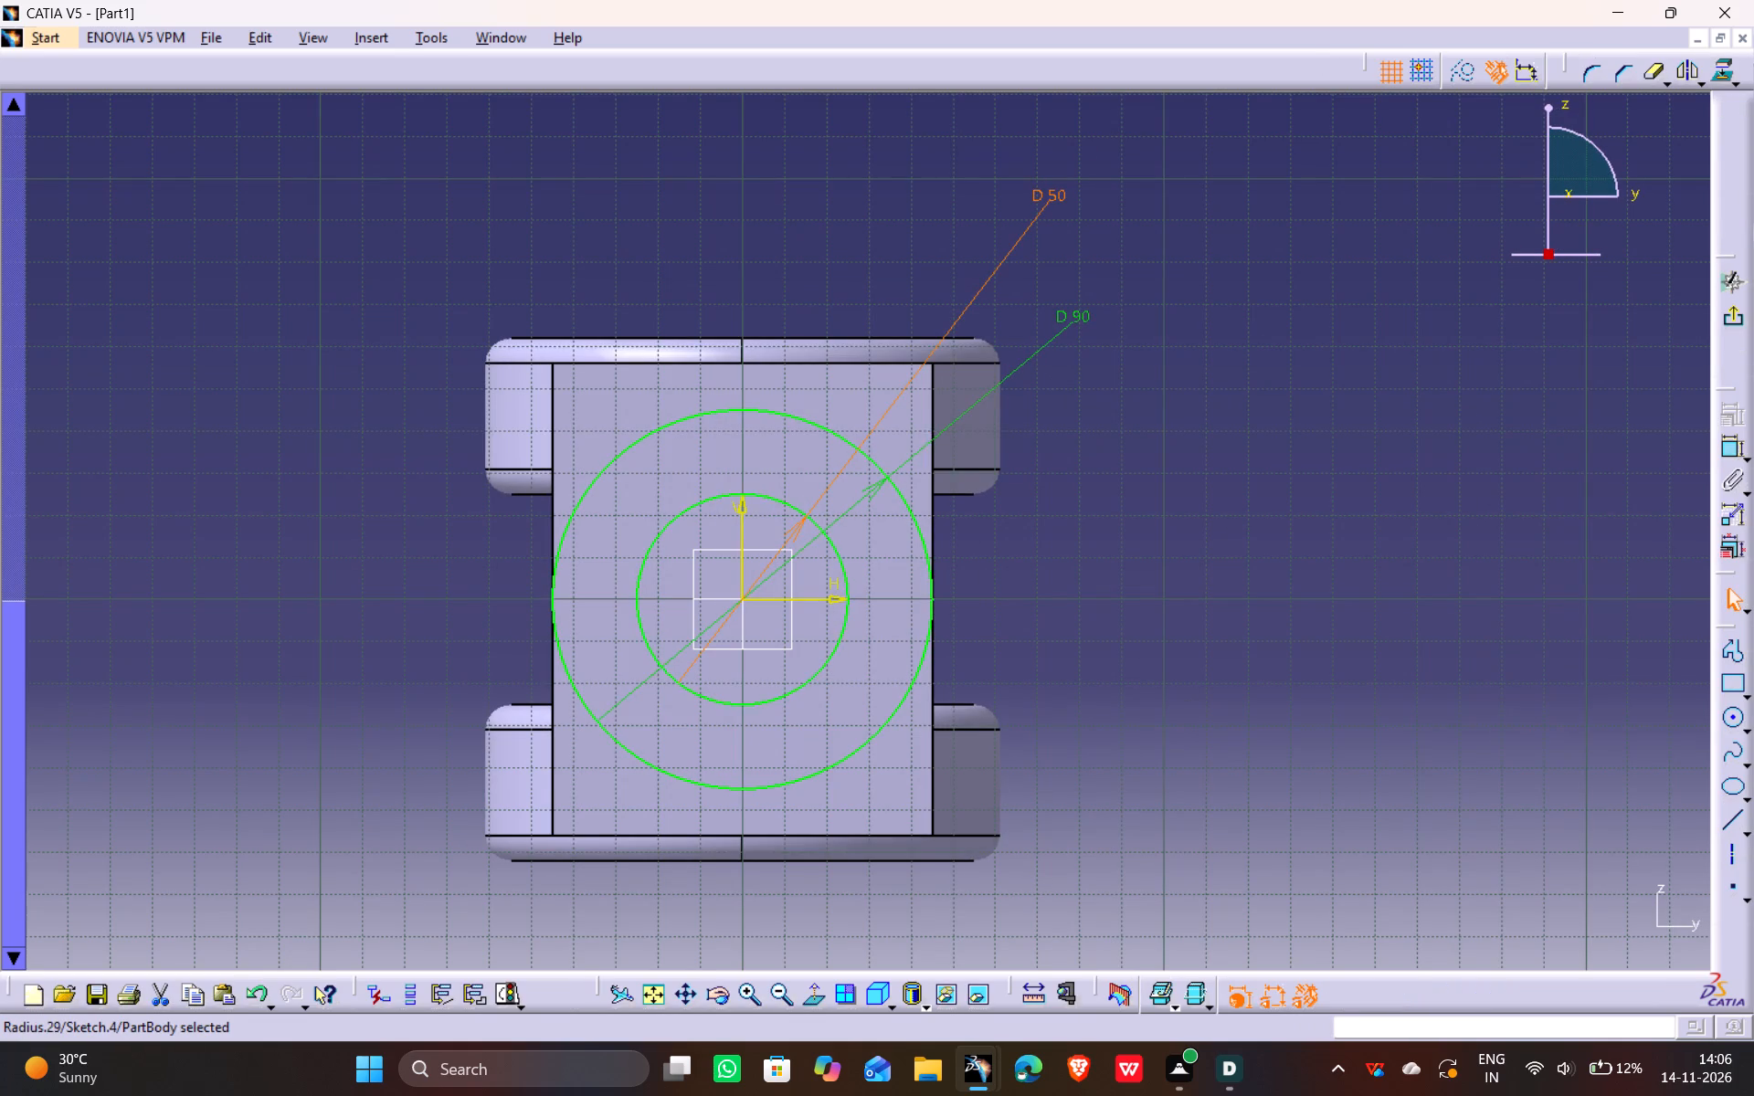
left_click(843, 562, "ctrl")
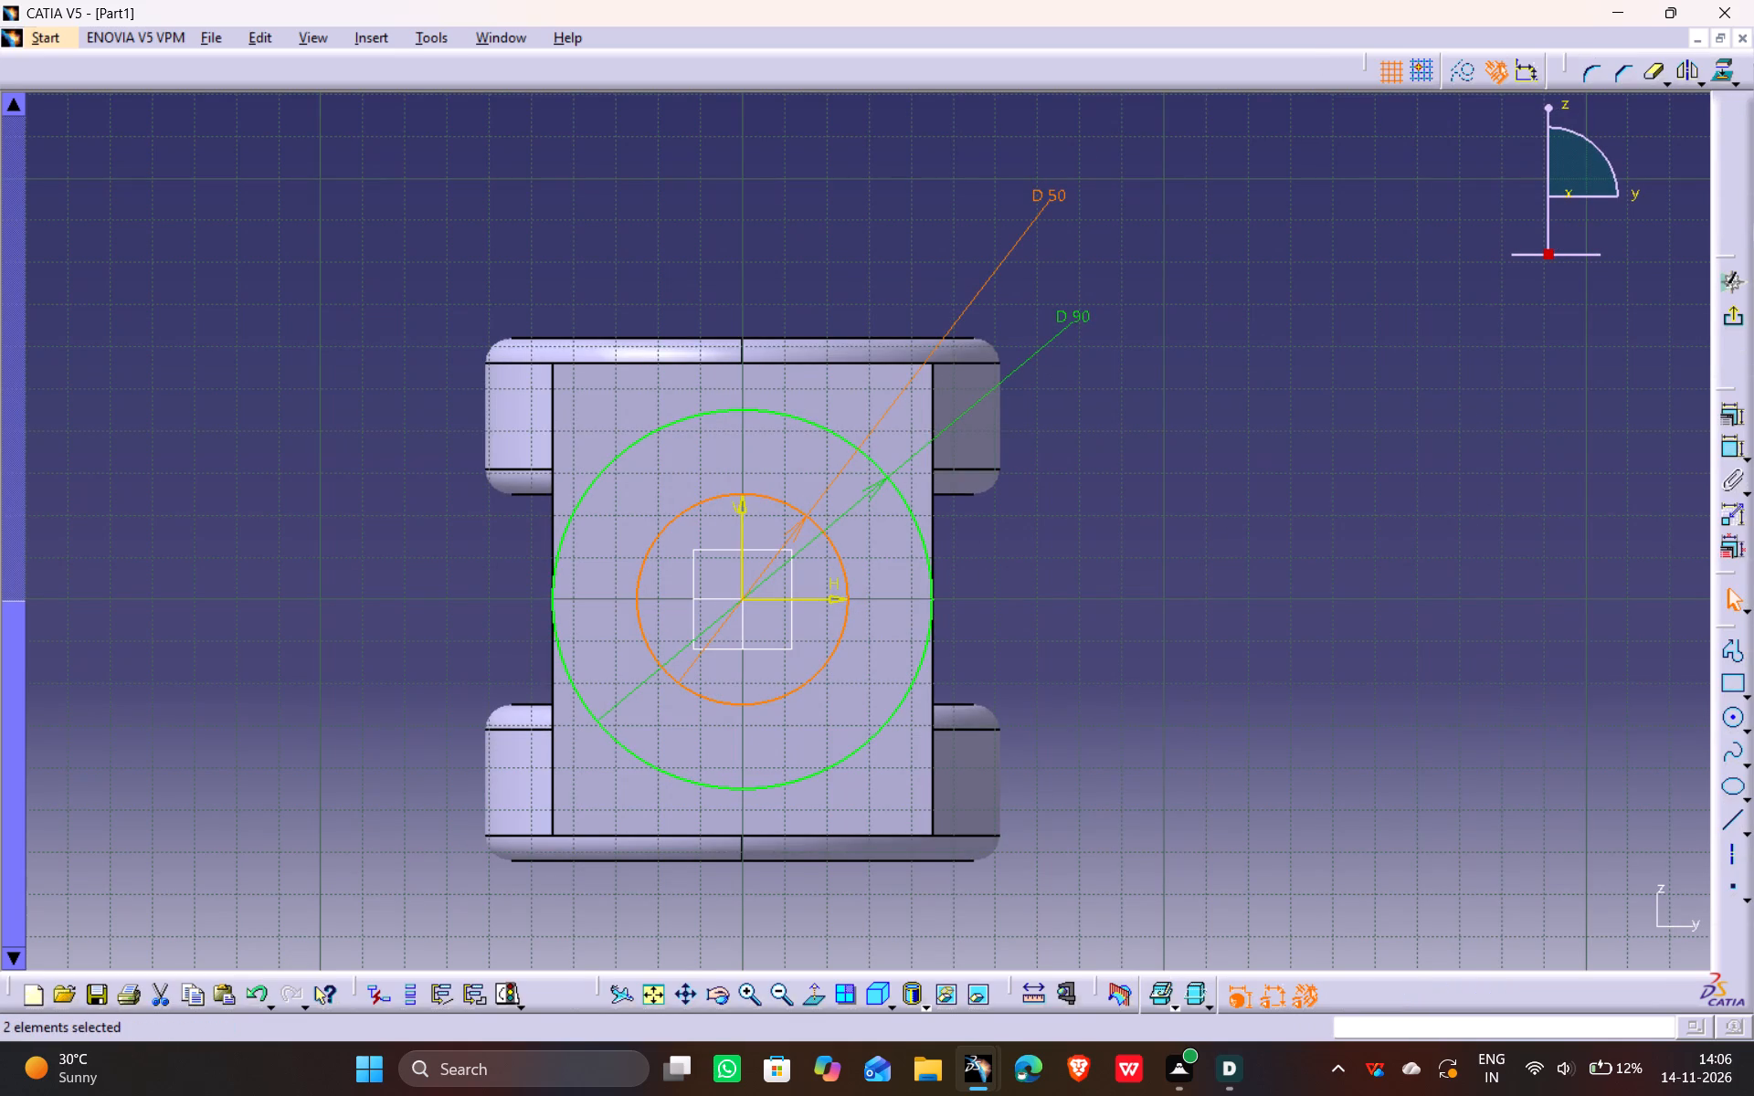
key("Delete")
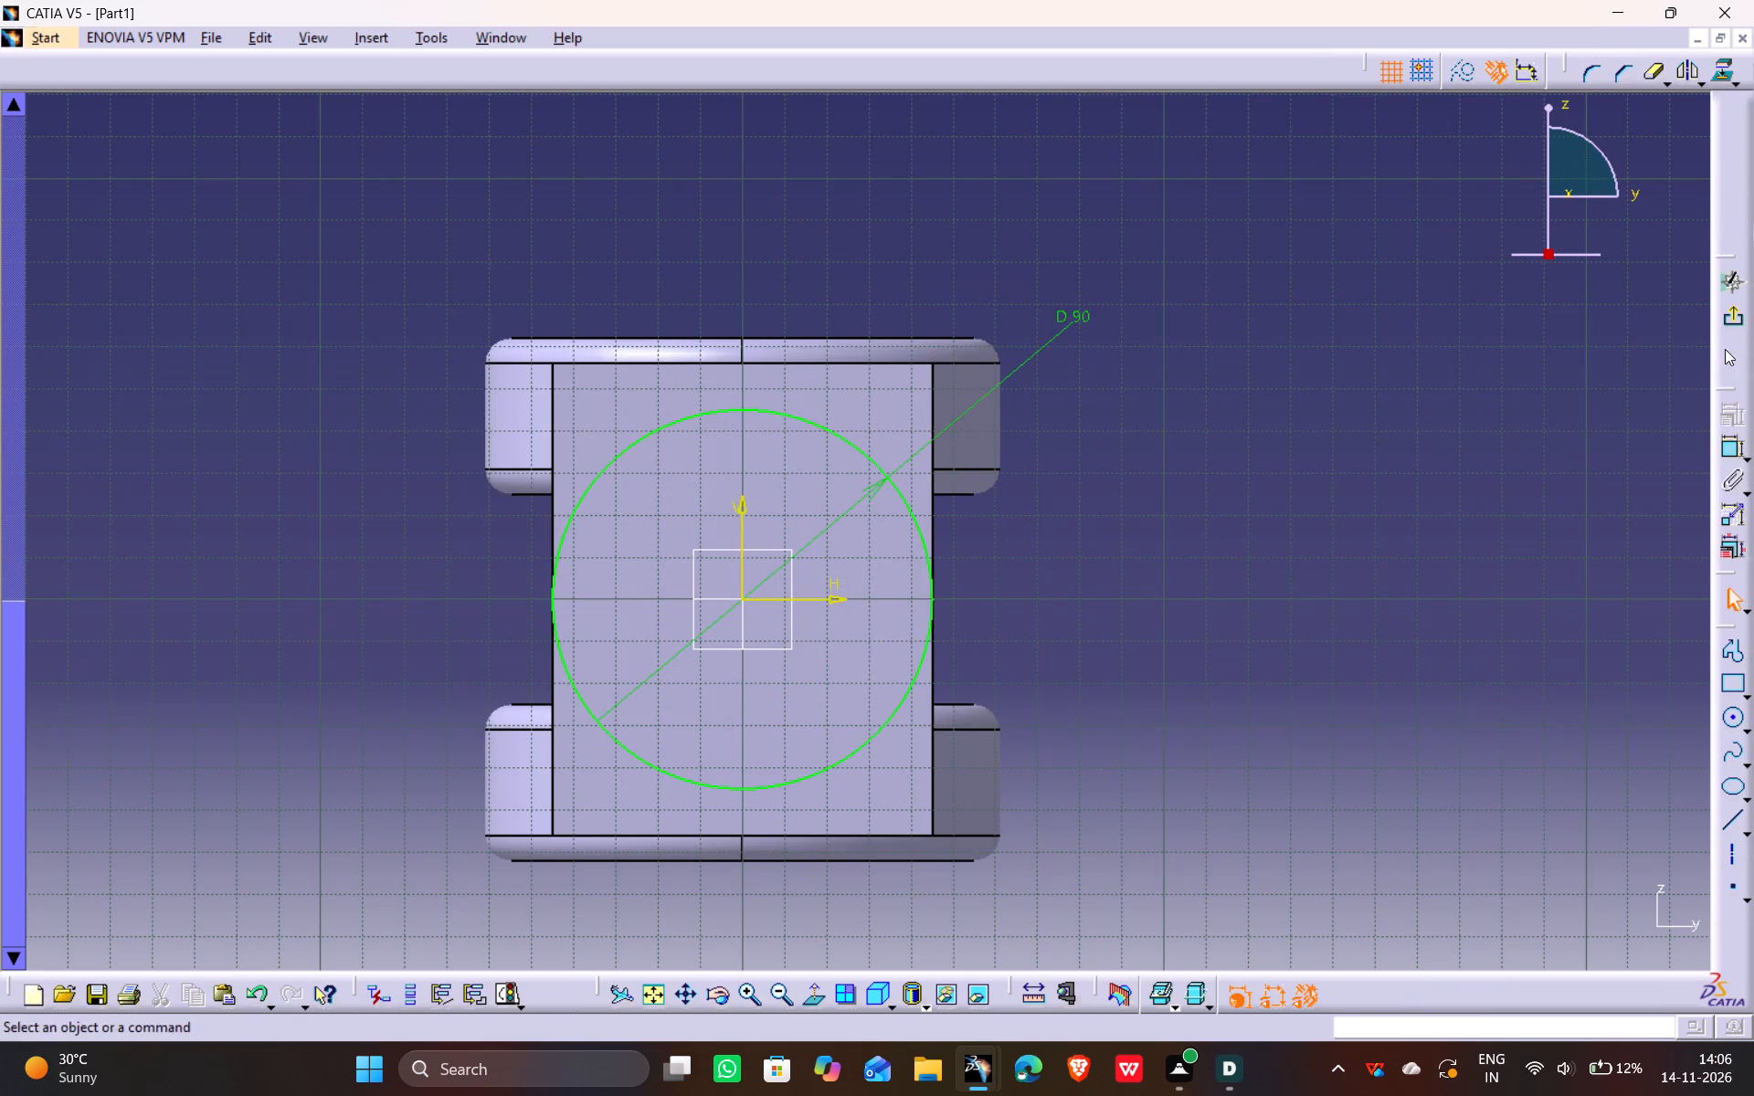
left_click(1719, 316)
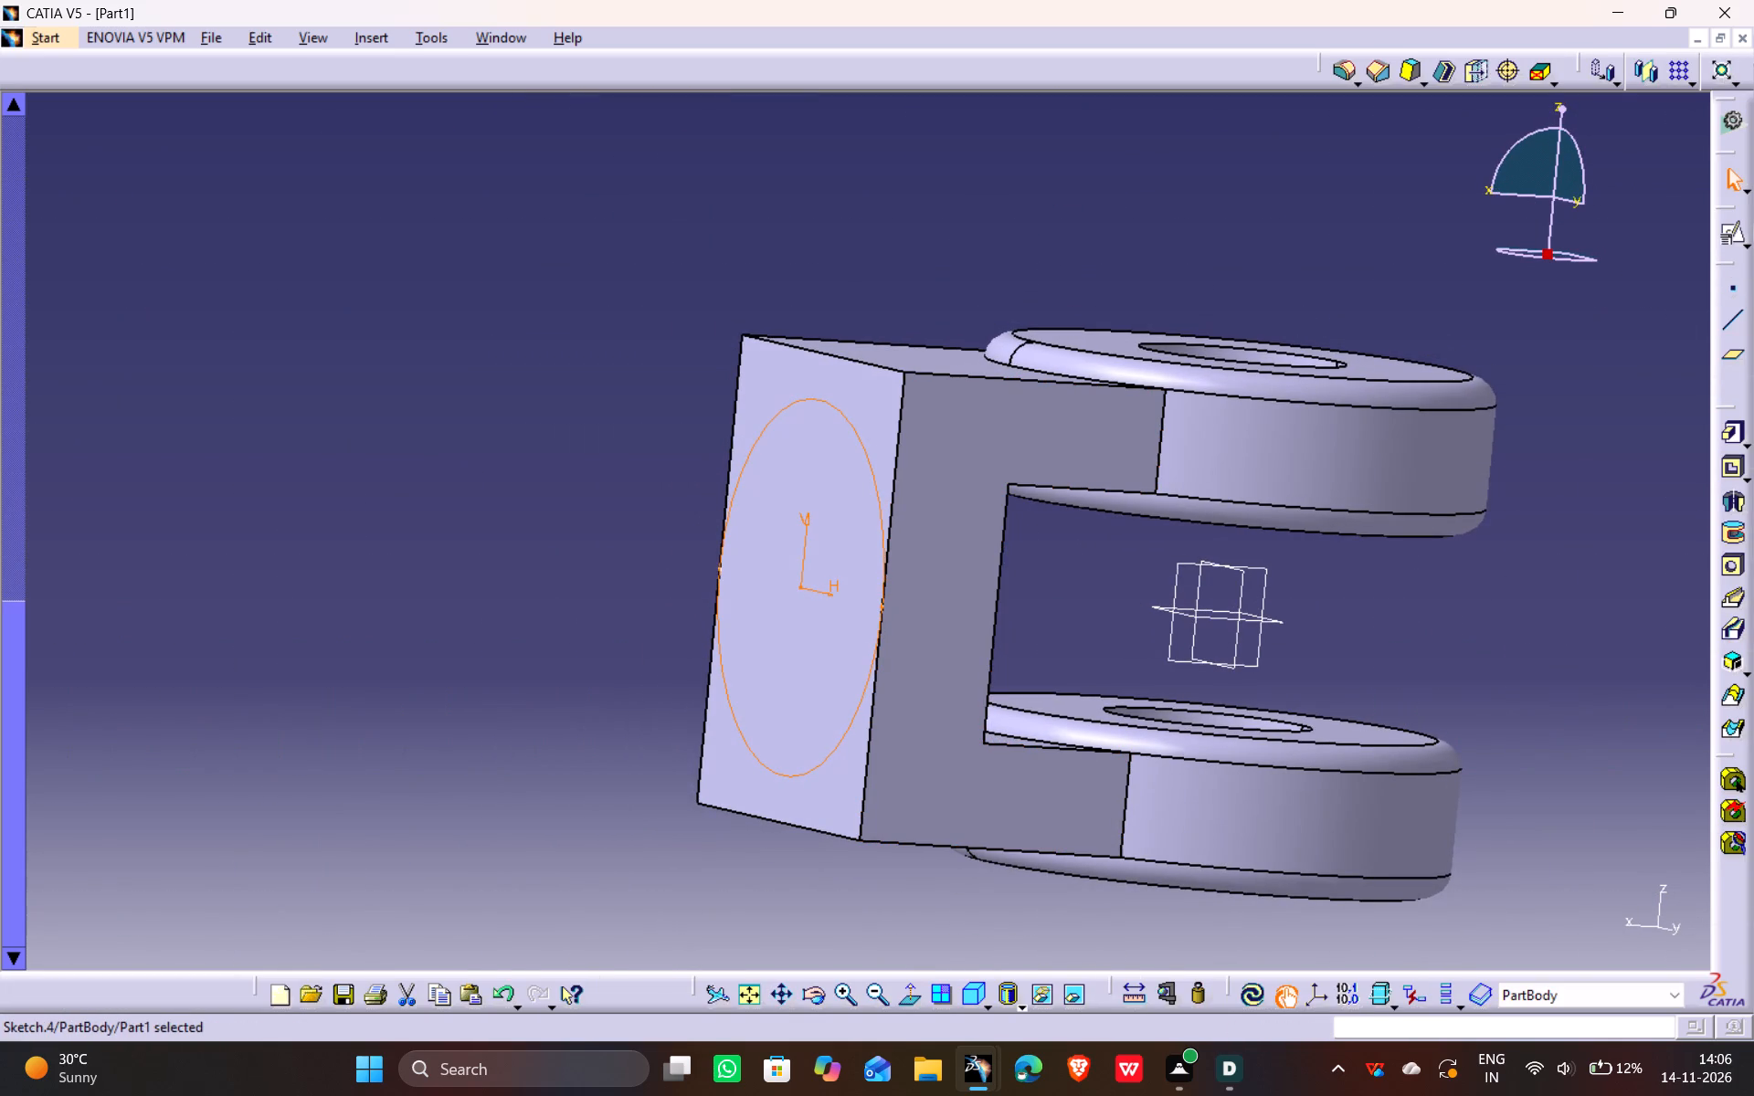
Pad the 90 mm circle outward from the block's end face by 70 mm.
left_click(1732, 433)
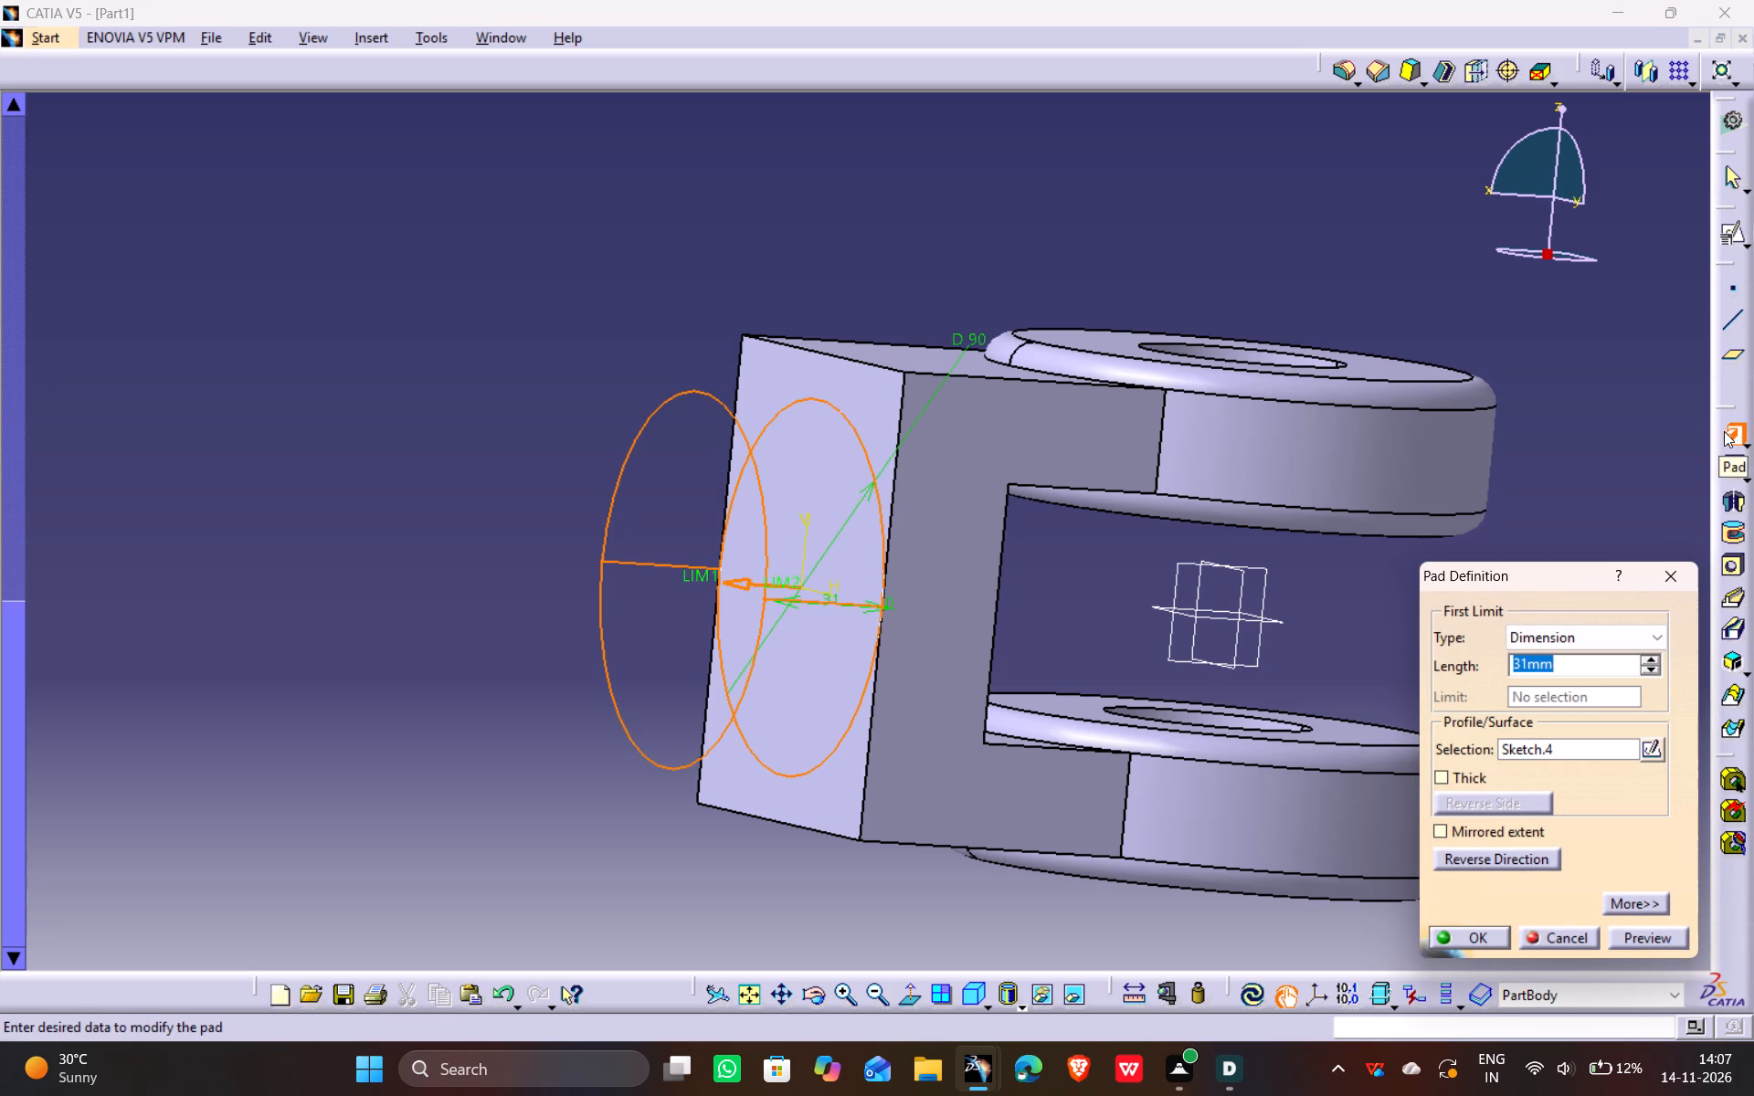
type("70")
left_click(1645, 931)
left_click(1452, 935)
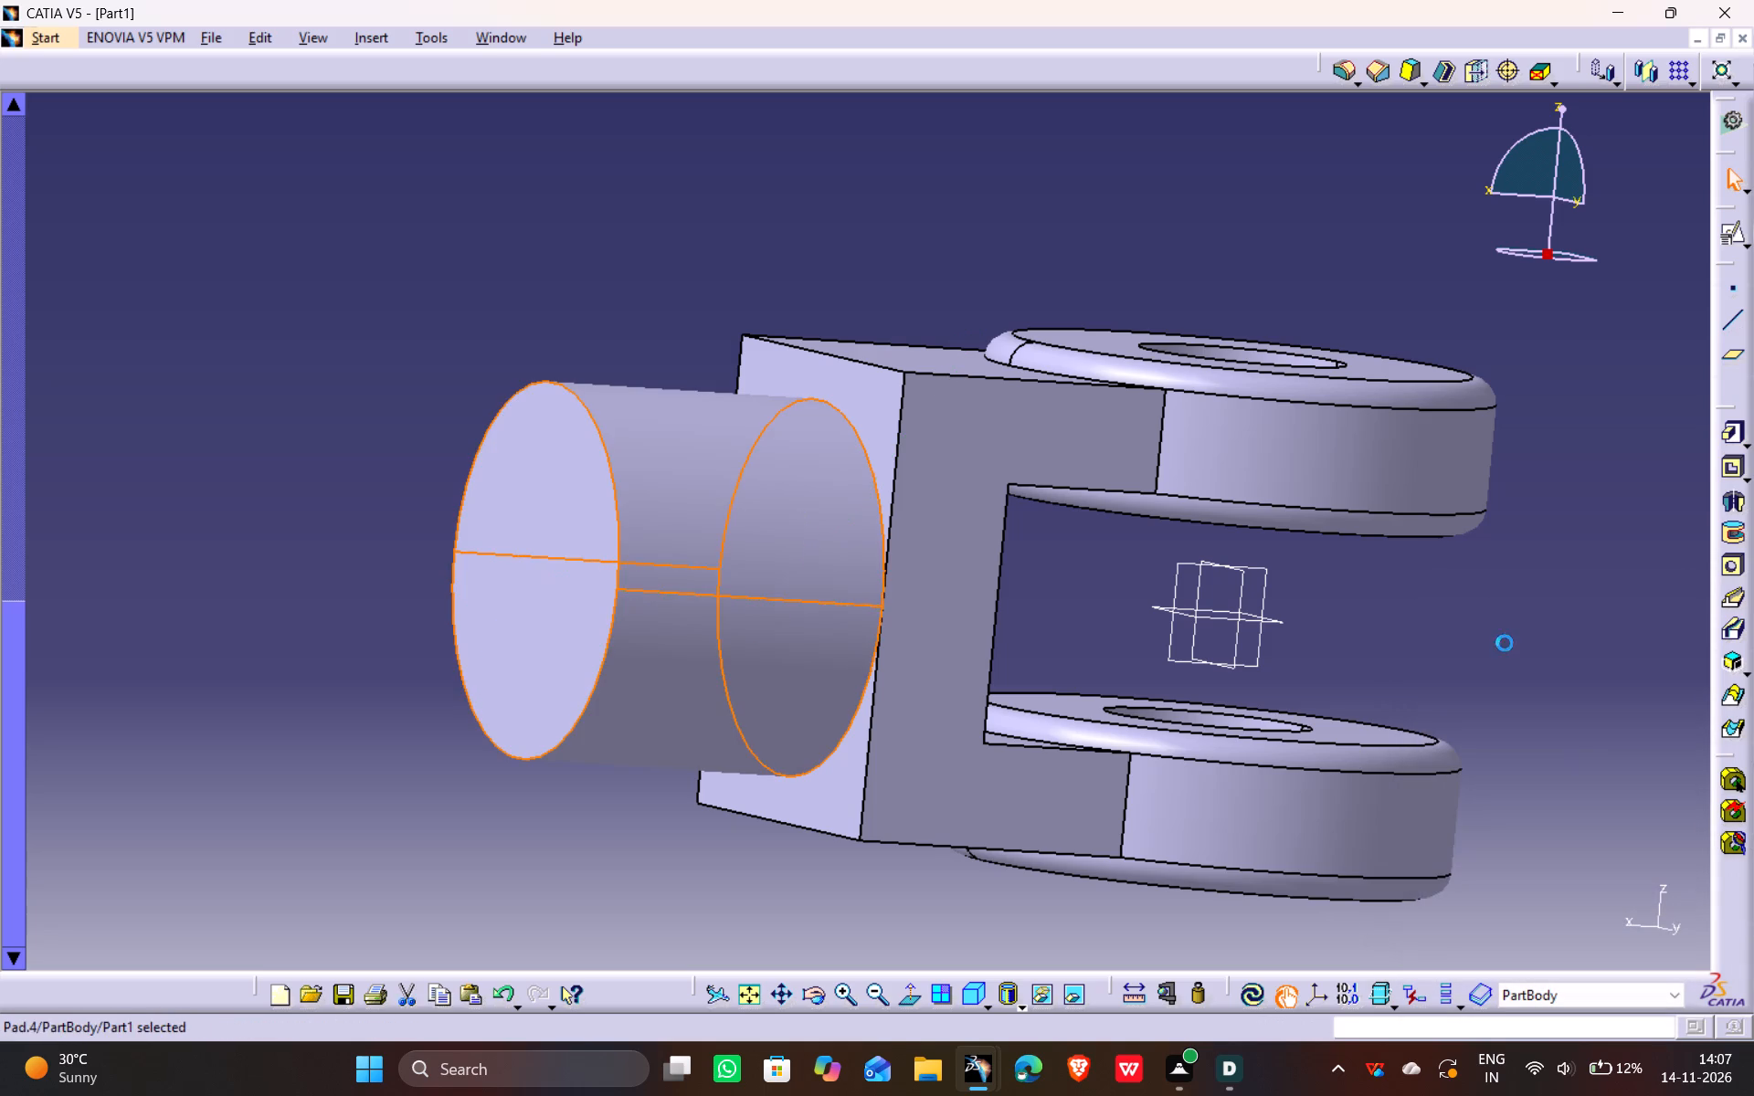
left_click(1505, 644)
Start a positioned sketch on the new cylinder's end face and draw an origin-centred circle about 131 mm in diameter.
left_click(608, 603)
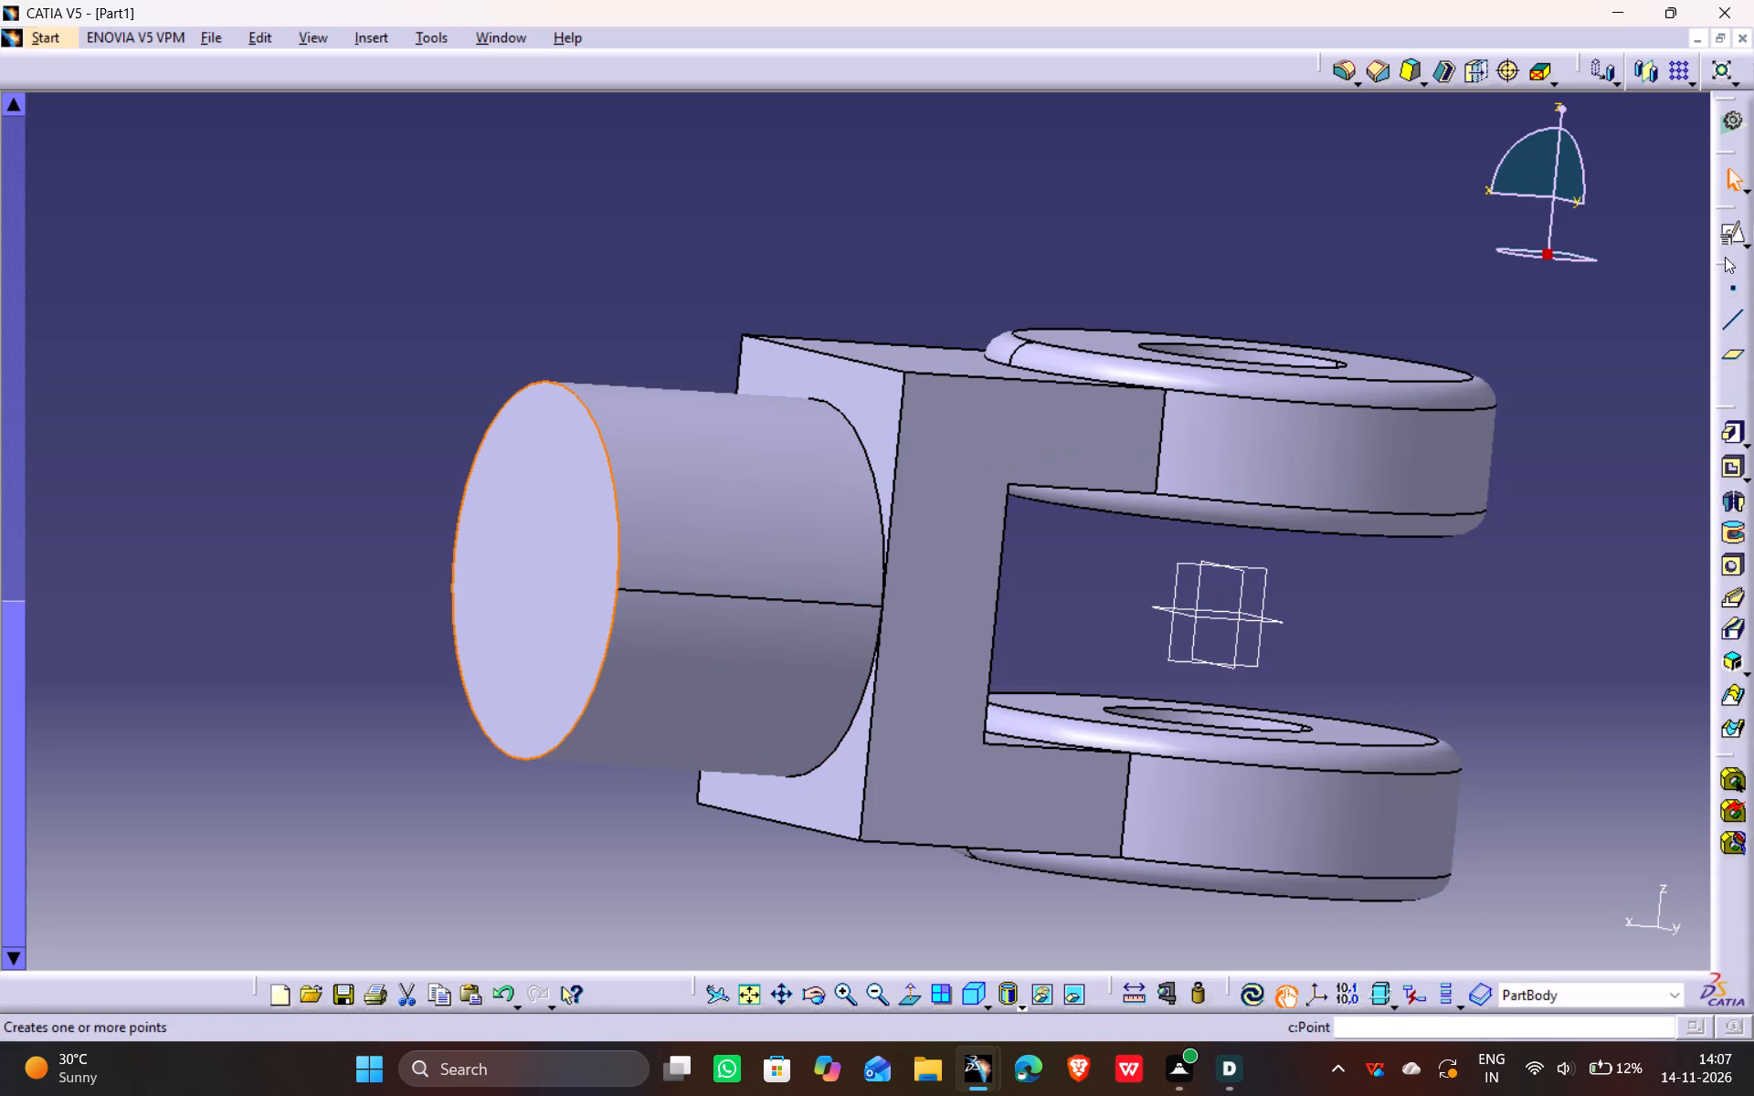
left_click(1725, 239)
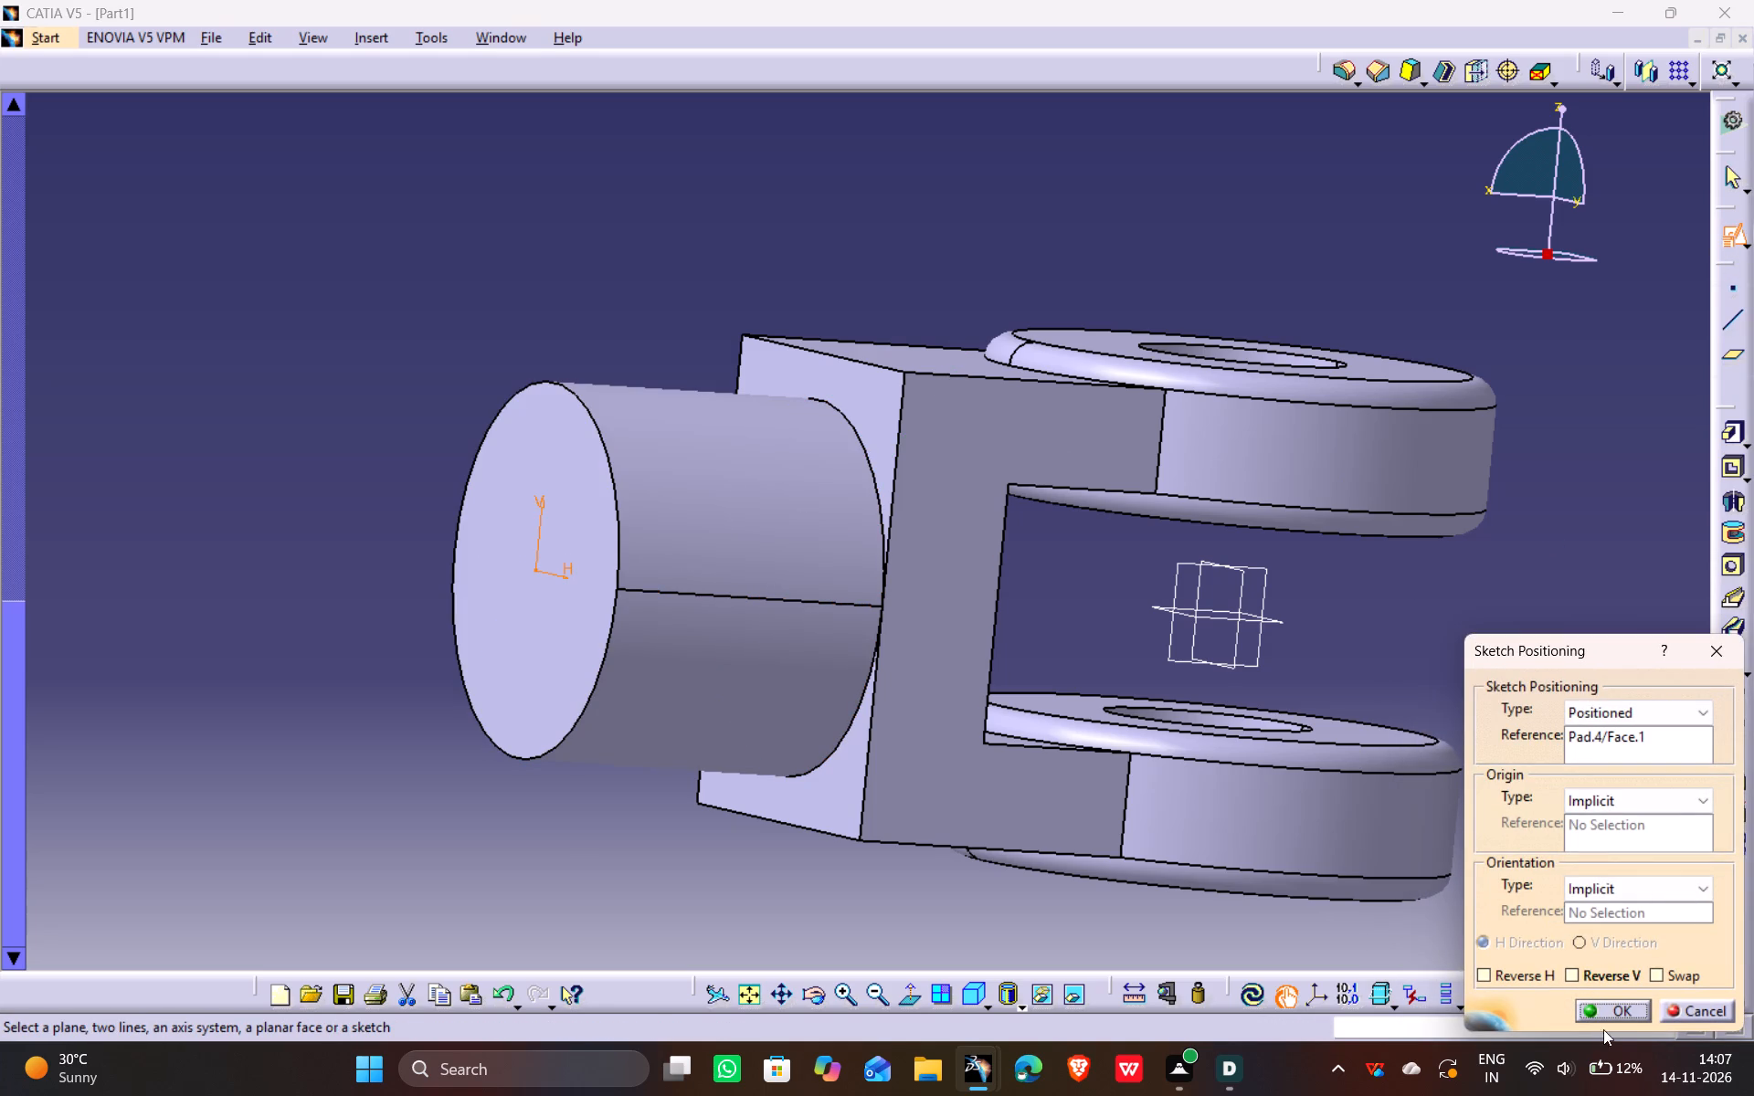
left_click(1609, 1009)
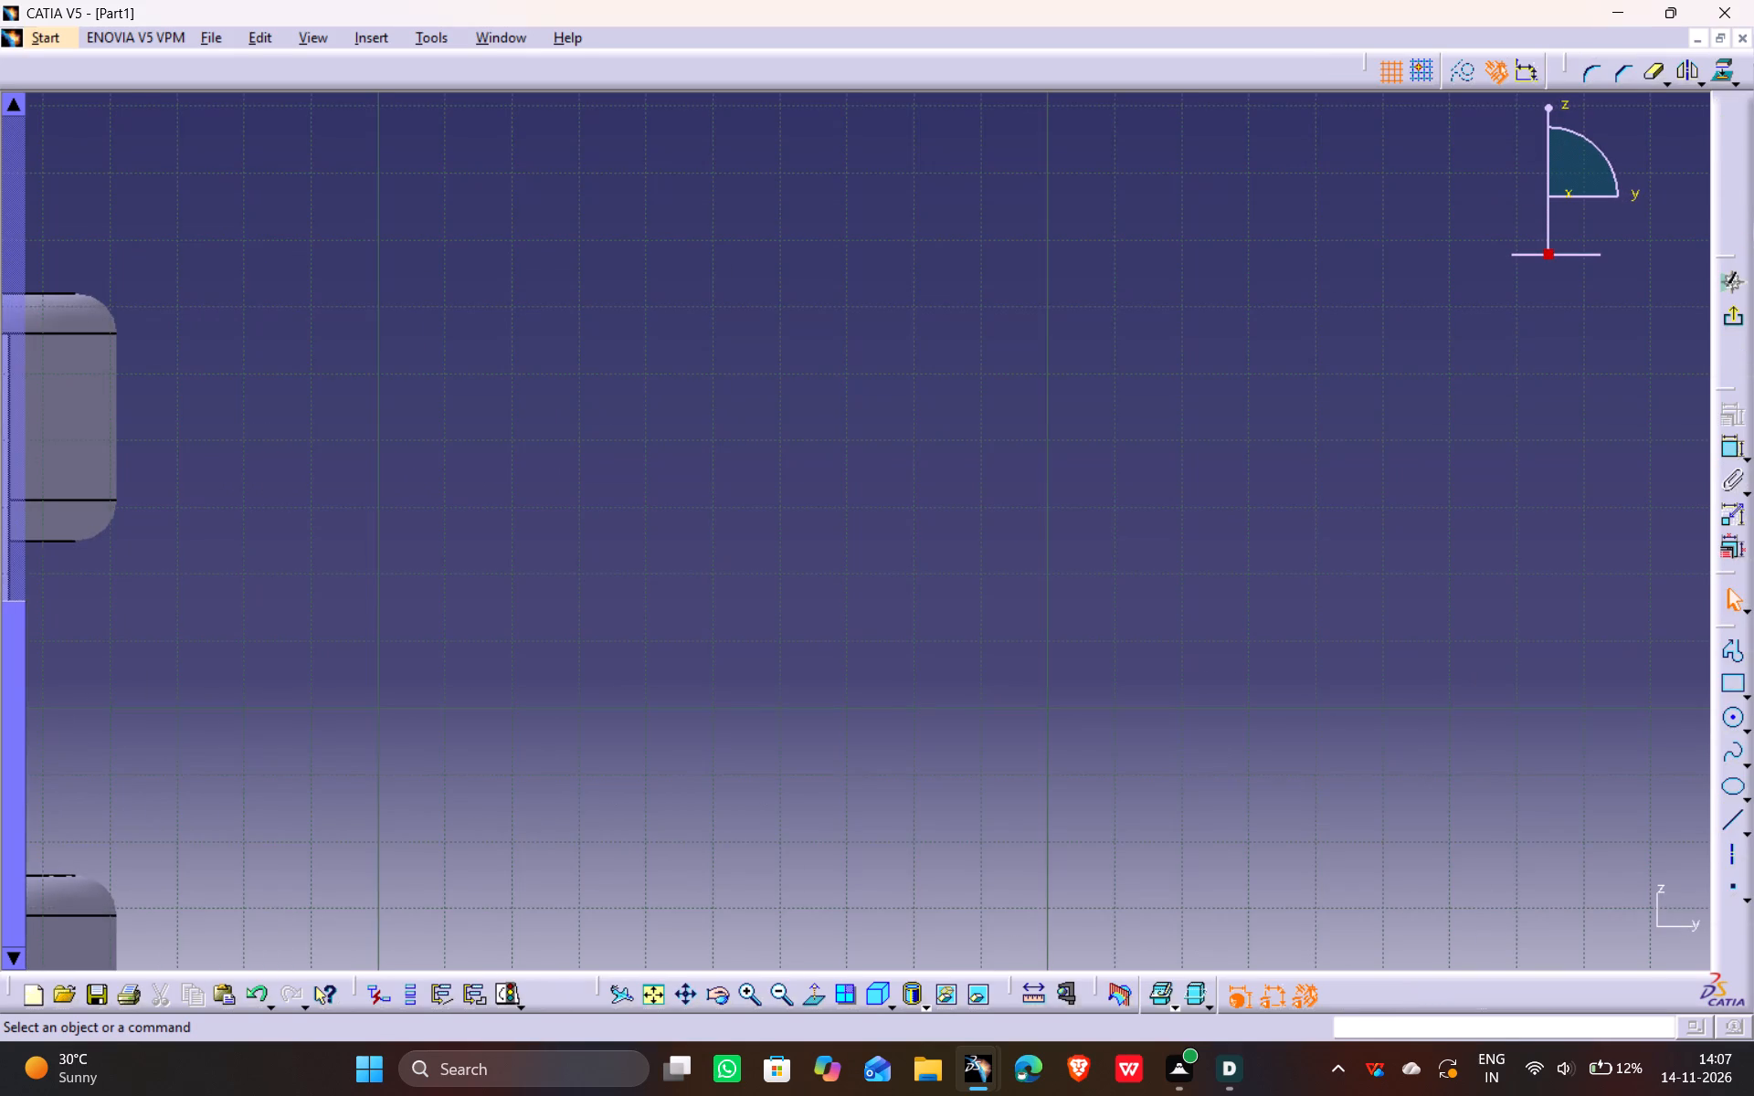
middle_click_drag(604, 666, 1346, 571)
middle_click_drag(896, 600, 1167, 566)
left_click(1734, 710)
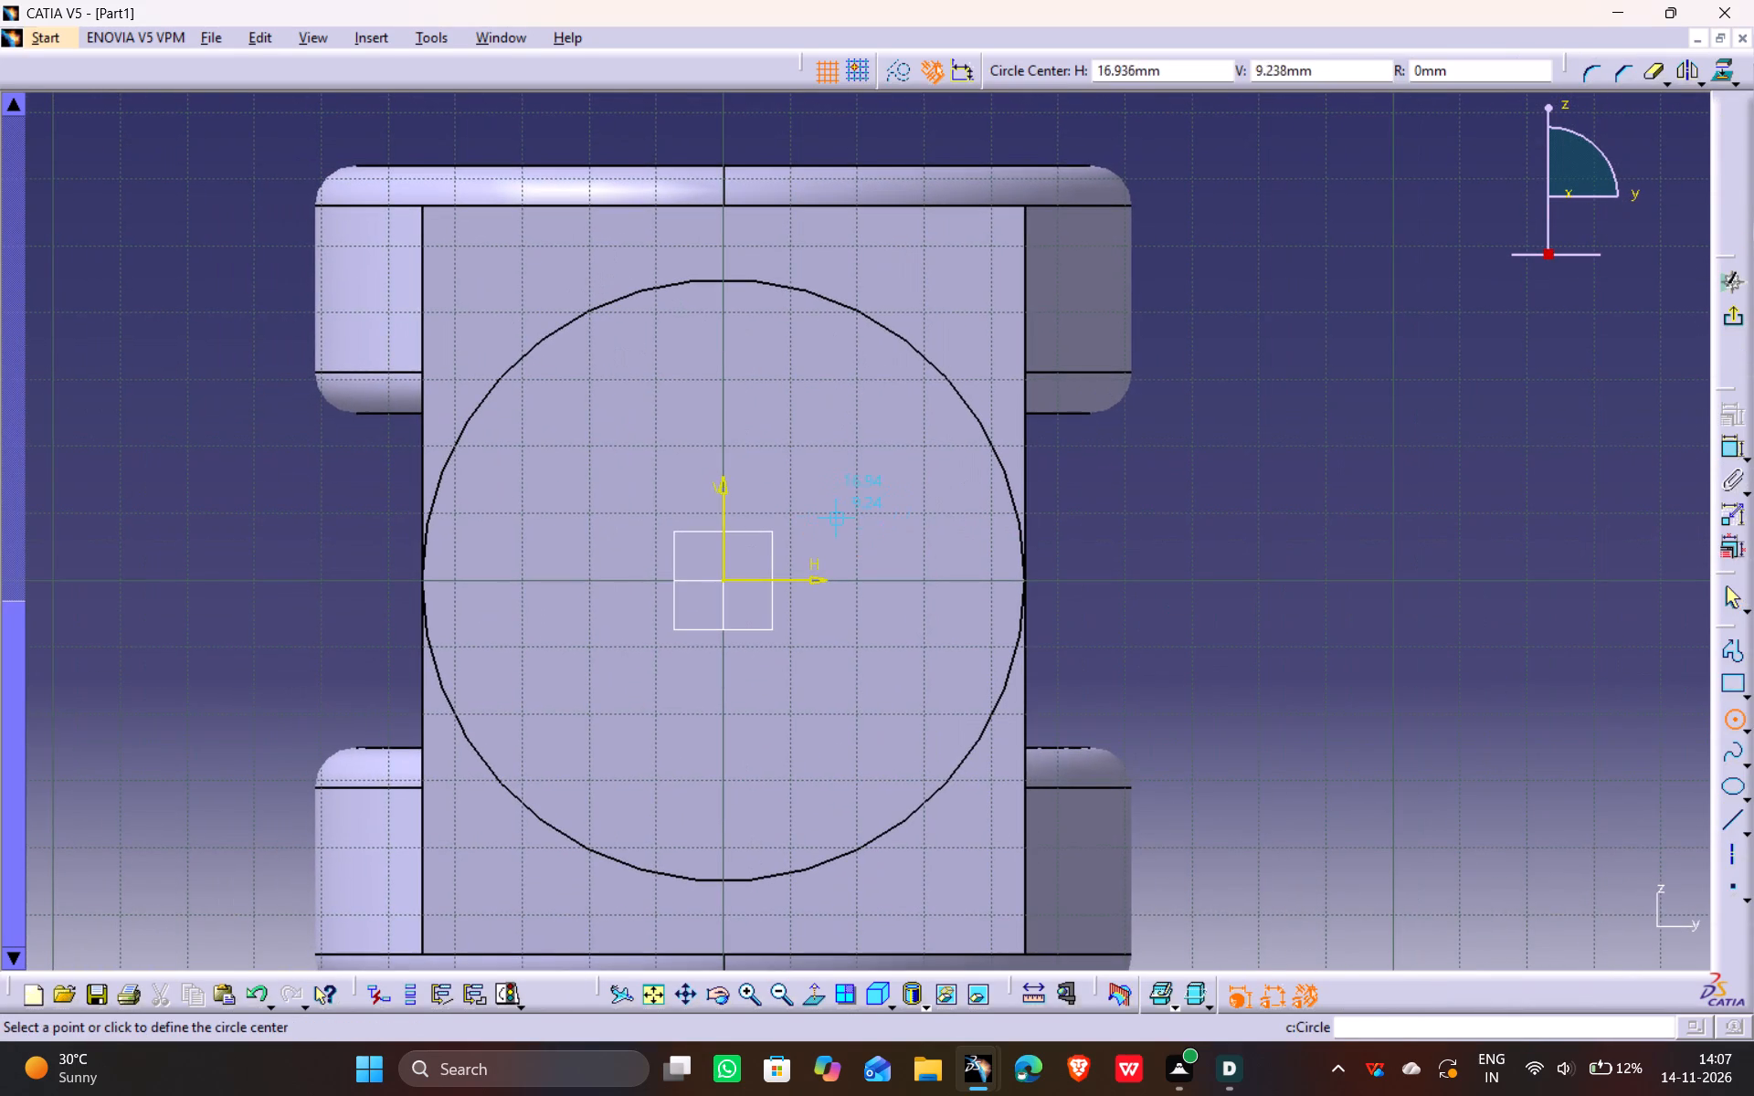
left_click(726, 579)
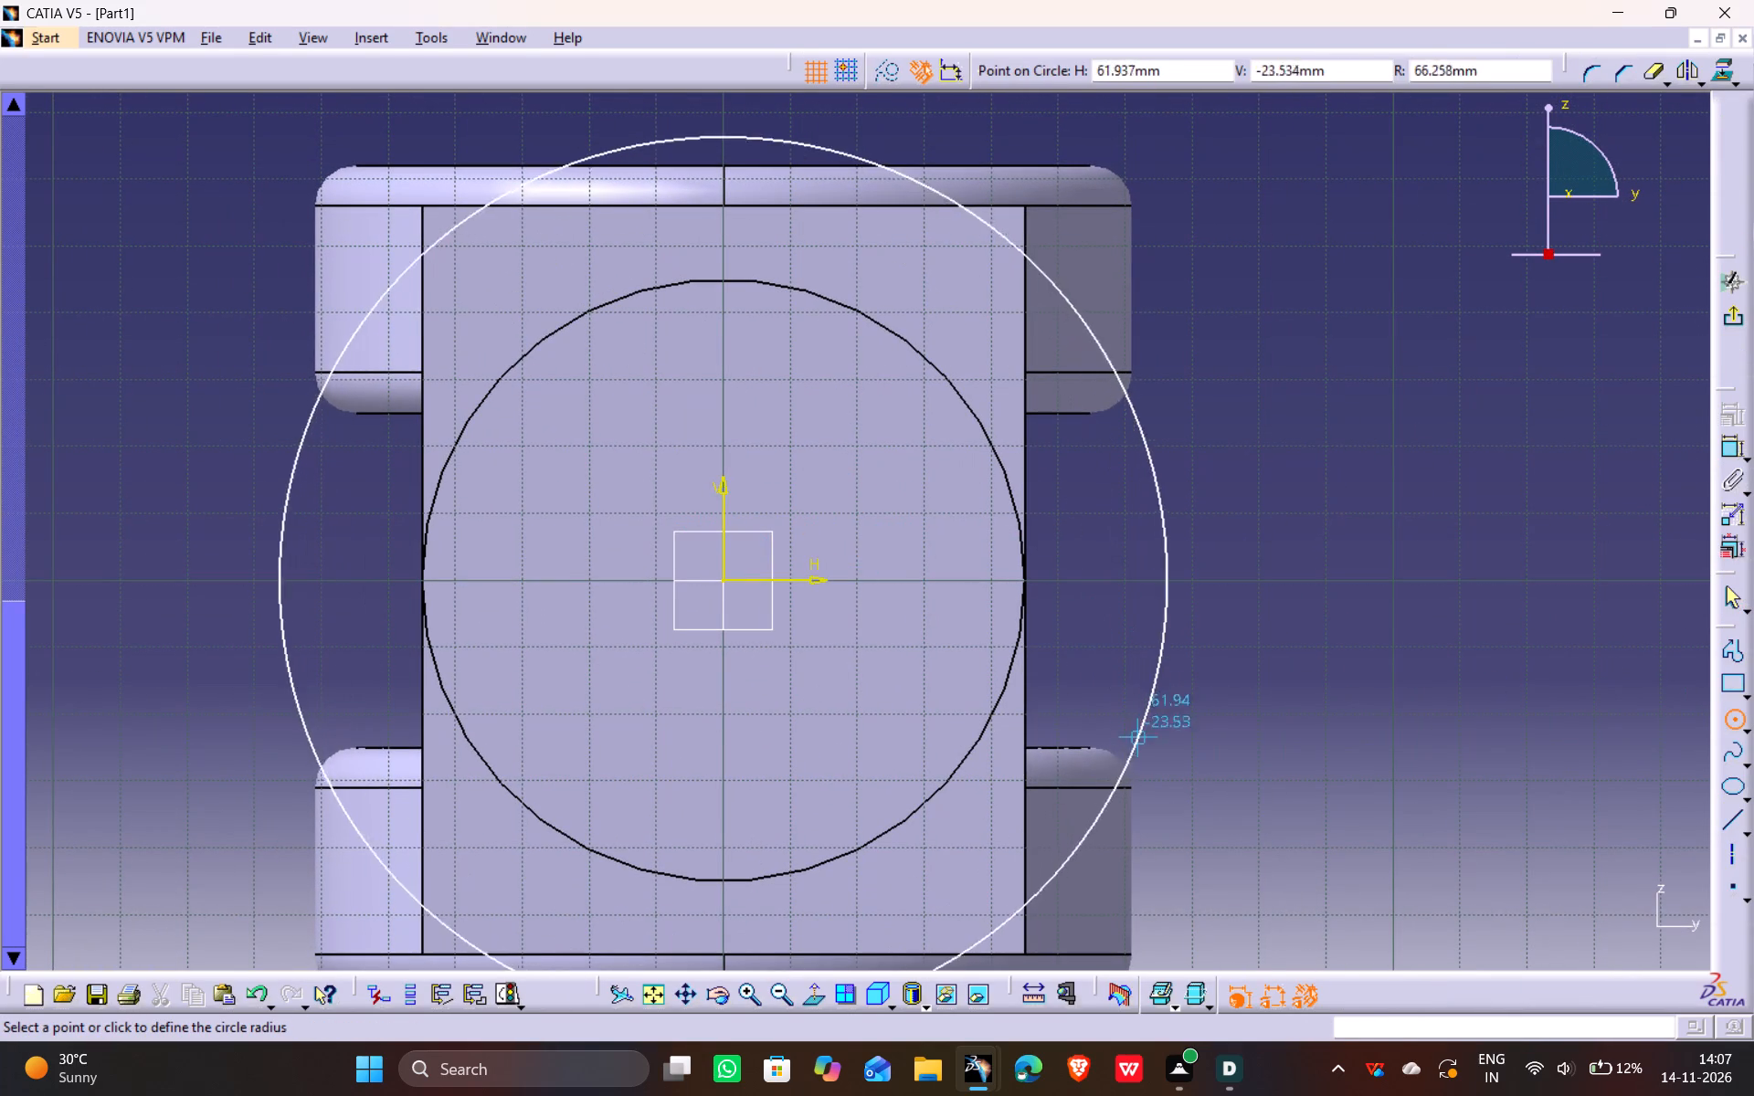
left_click(1127, 740)
Dimension the circle's diameter, set it to 100 mm and exit the sketch.
left_click(1736, 454)
left_click(1278, 363)
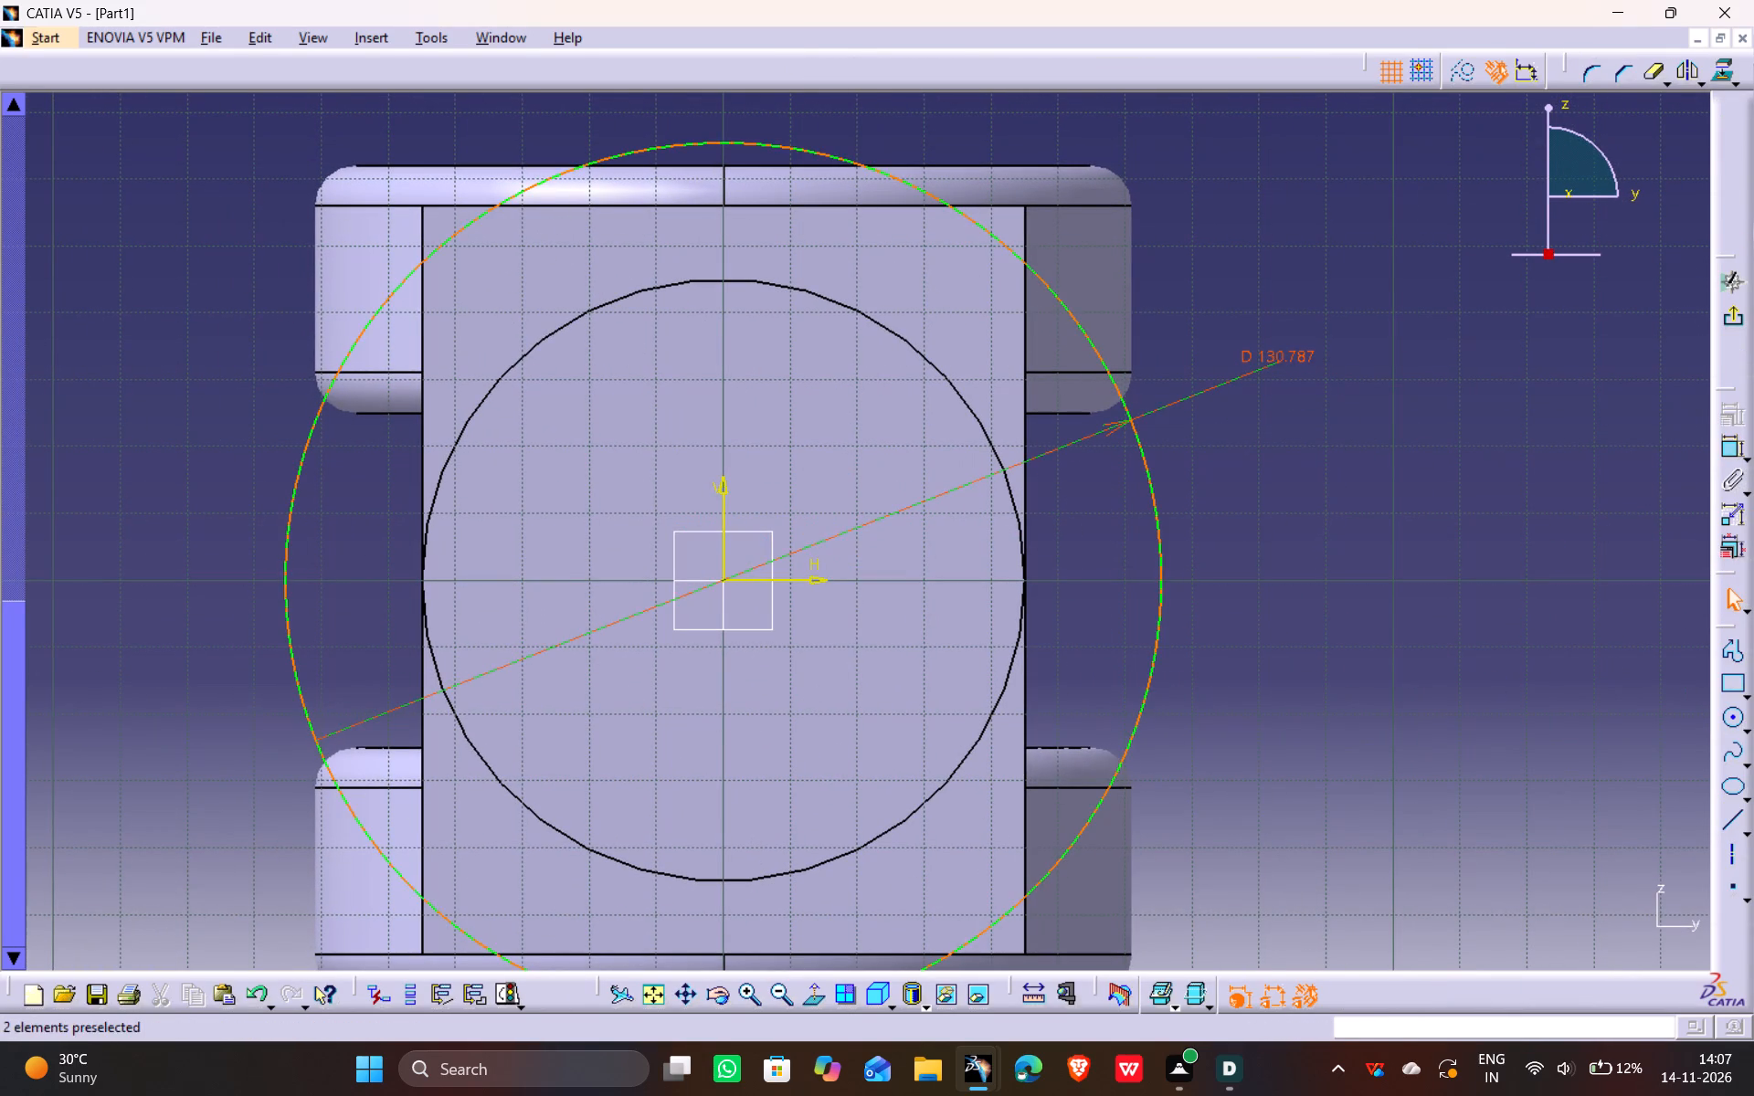
double_click(1284, 353)
type("100")
key("Return")
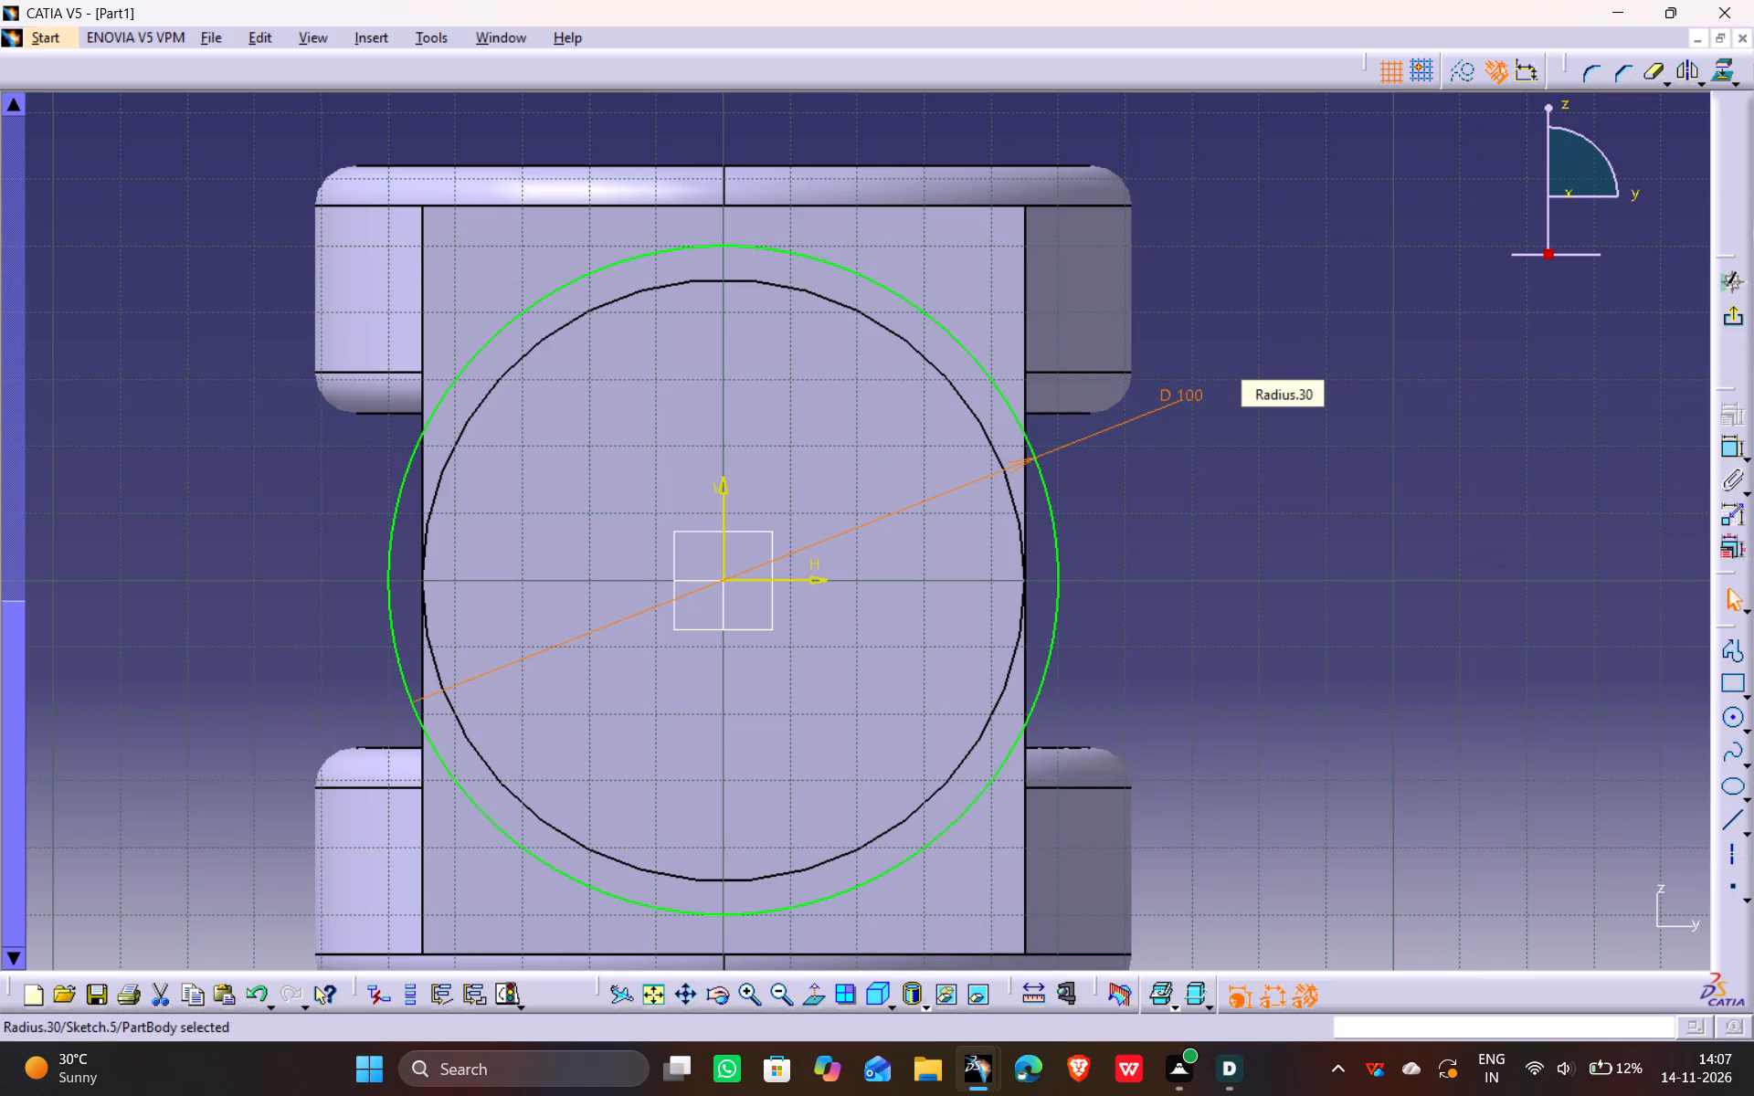
left_click(1738, 319)
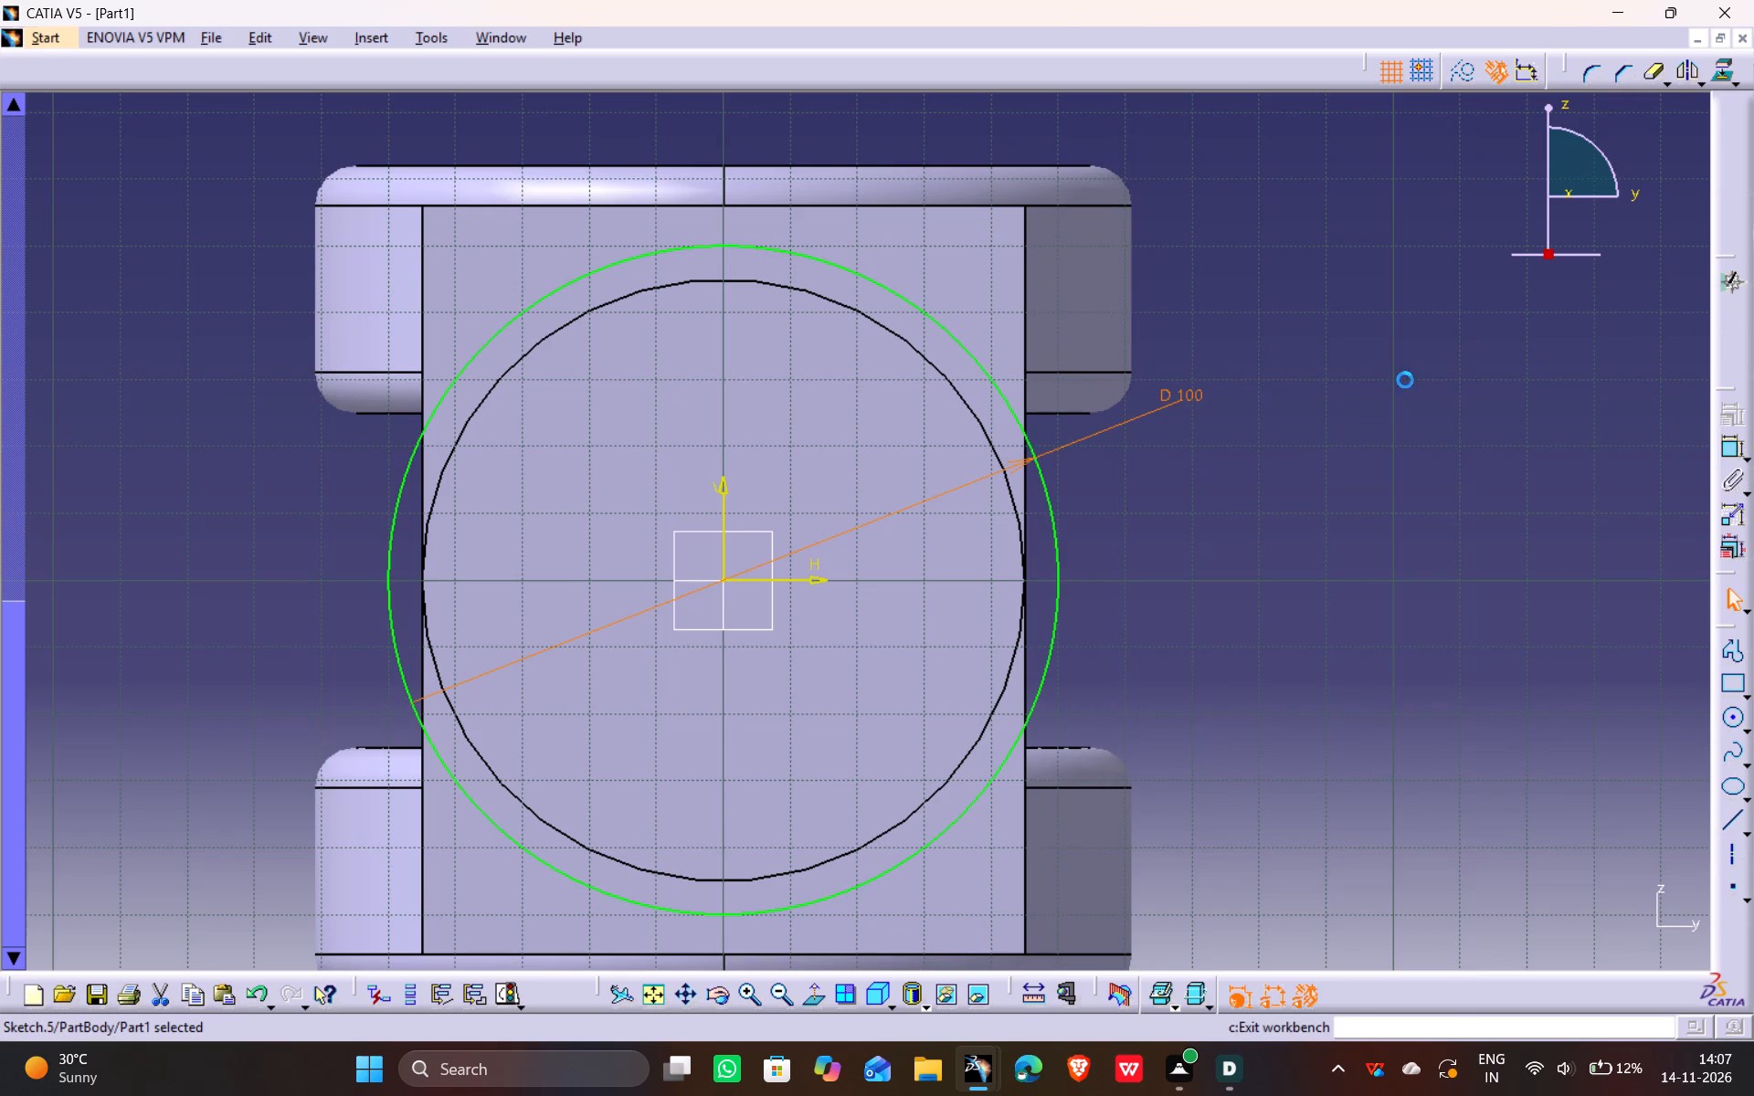
Pad the 100 mm circle outward from the cylinder's end by 30 mm to form a flange.
left_click(1733, 437)
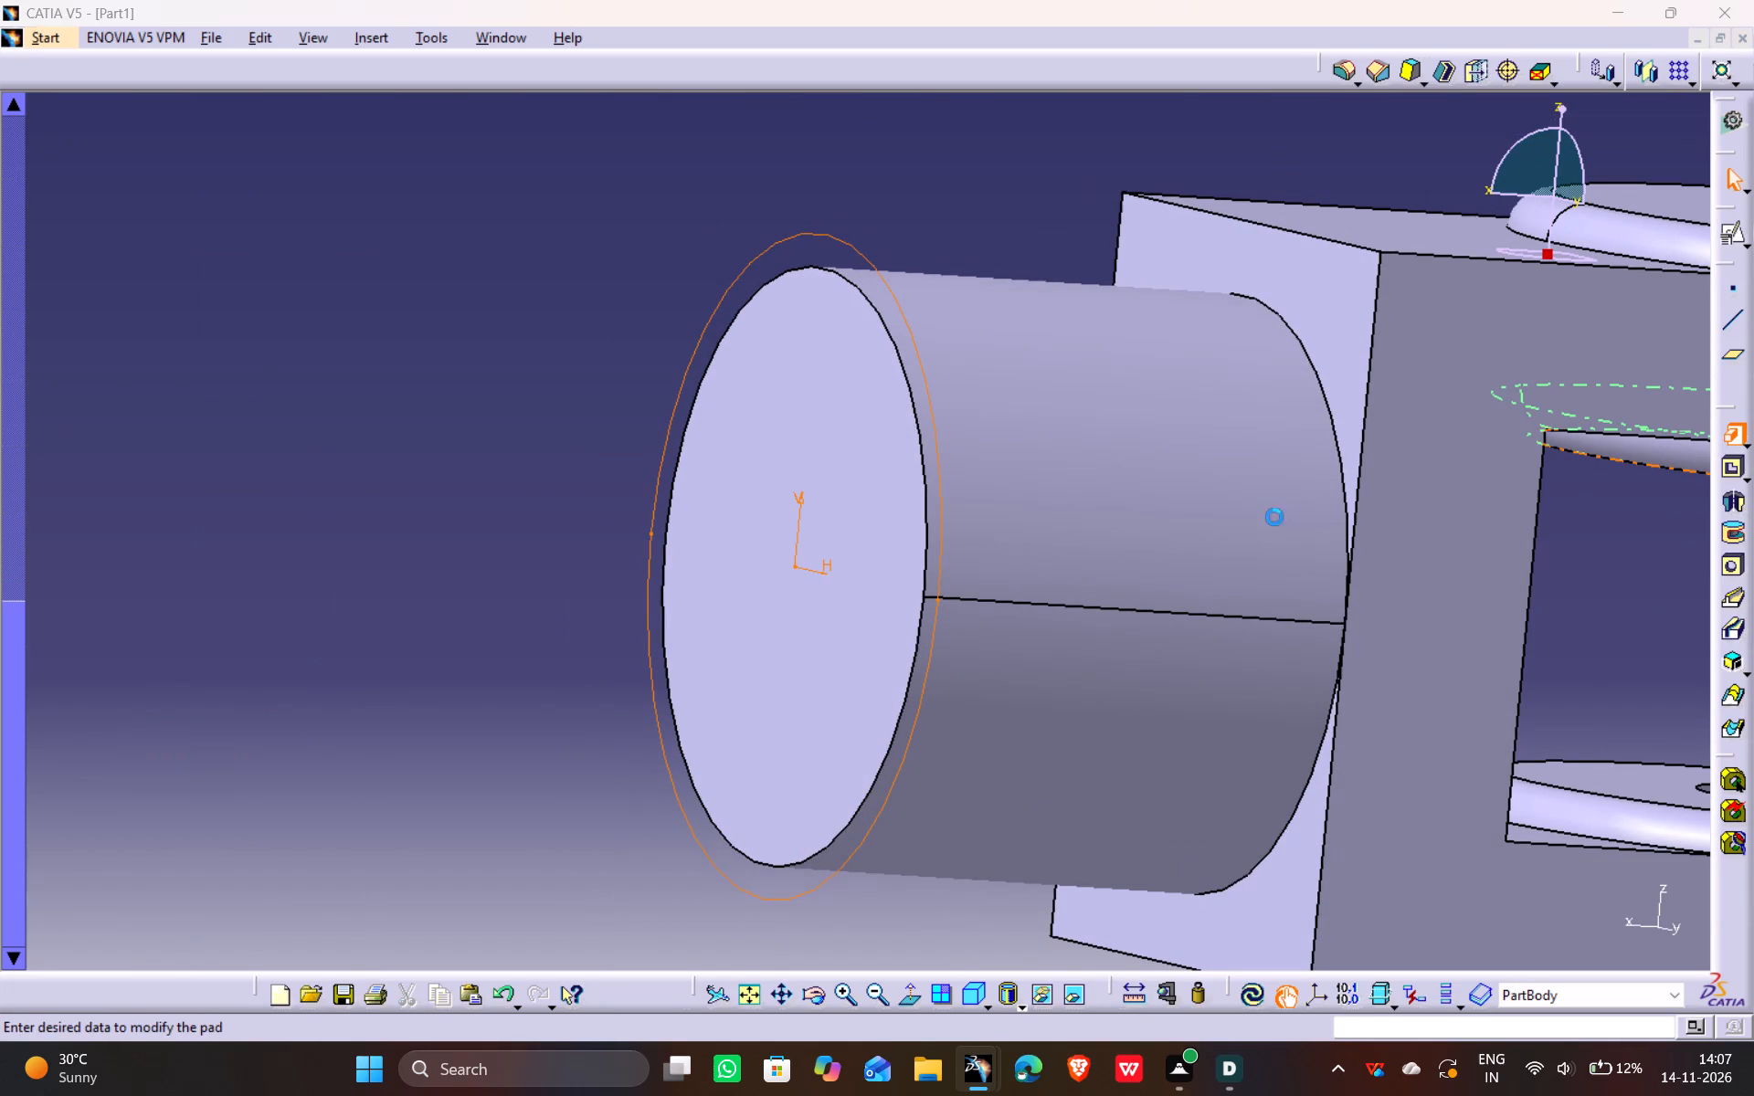
type("30")
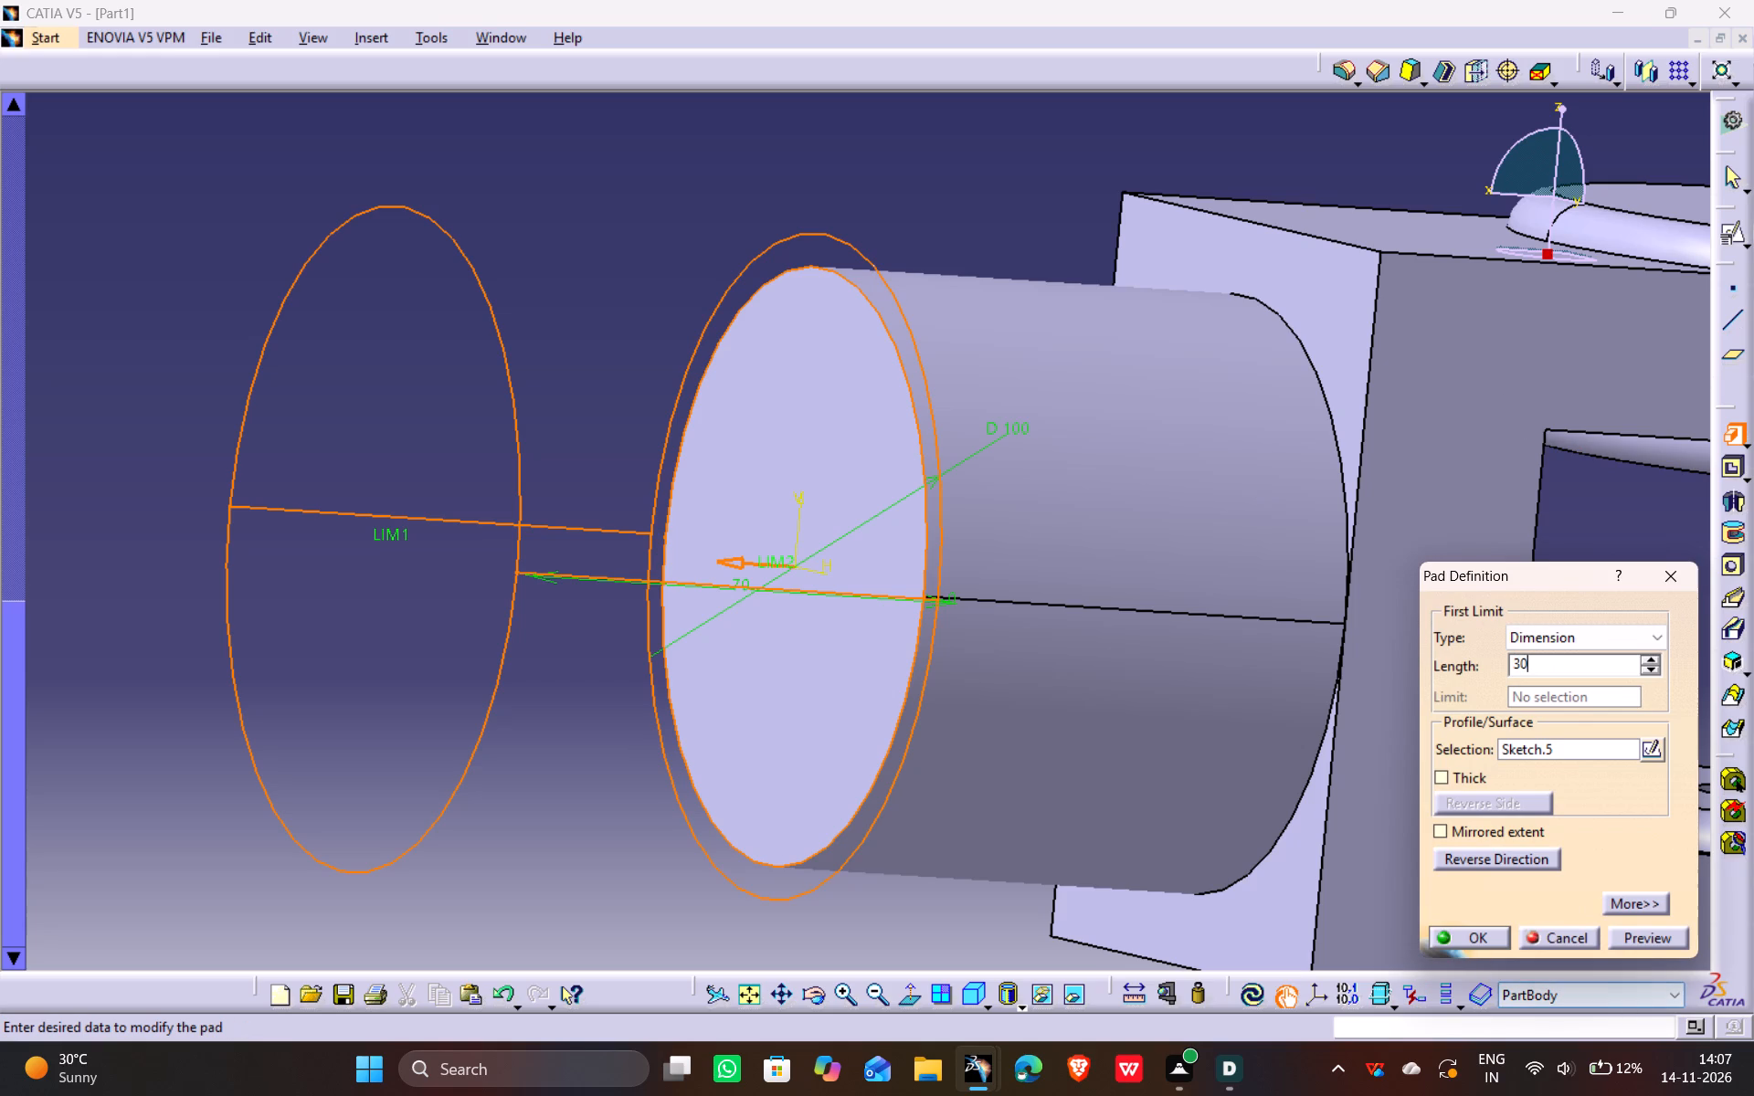
left_click(1644, 945)
left_click(1477, 943)
left_click(1090, 178)
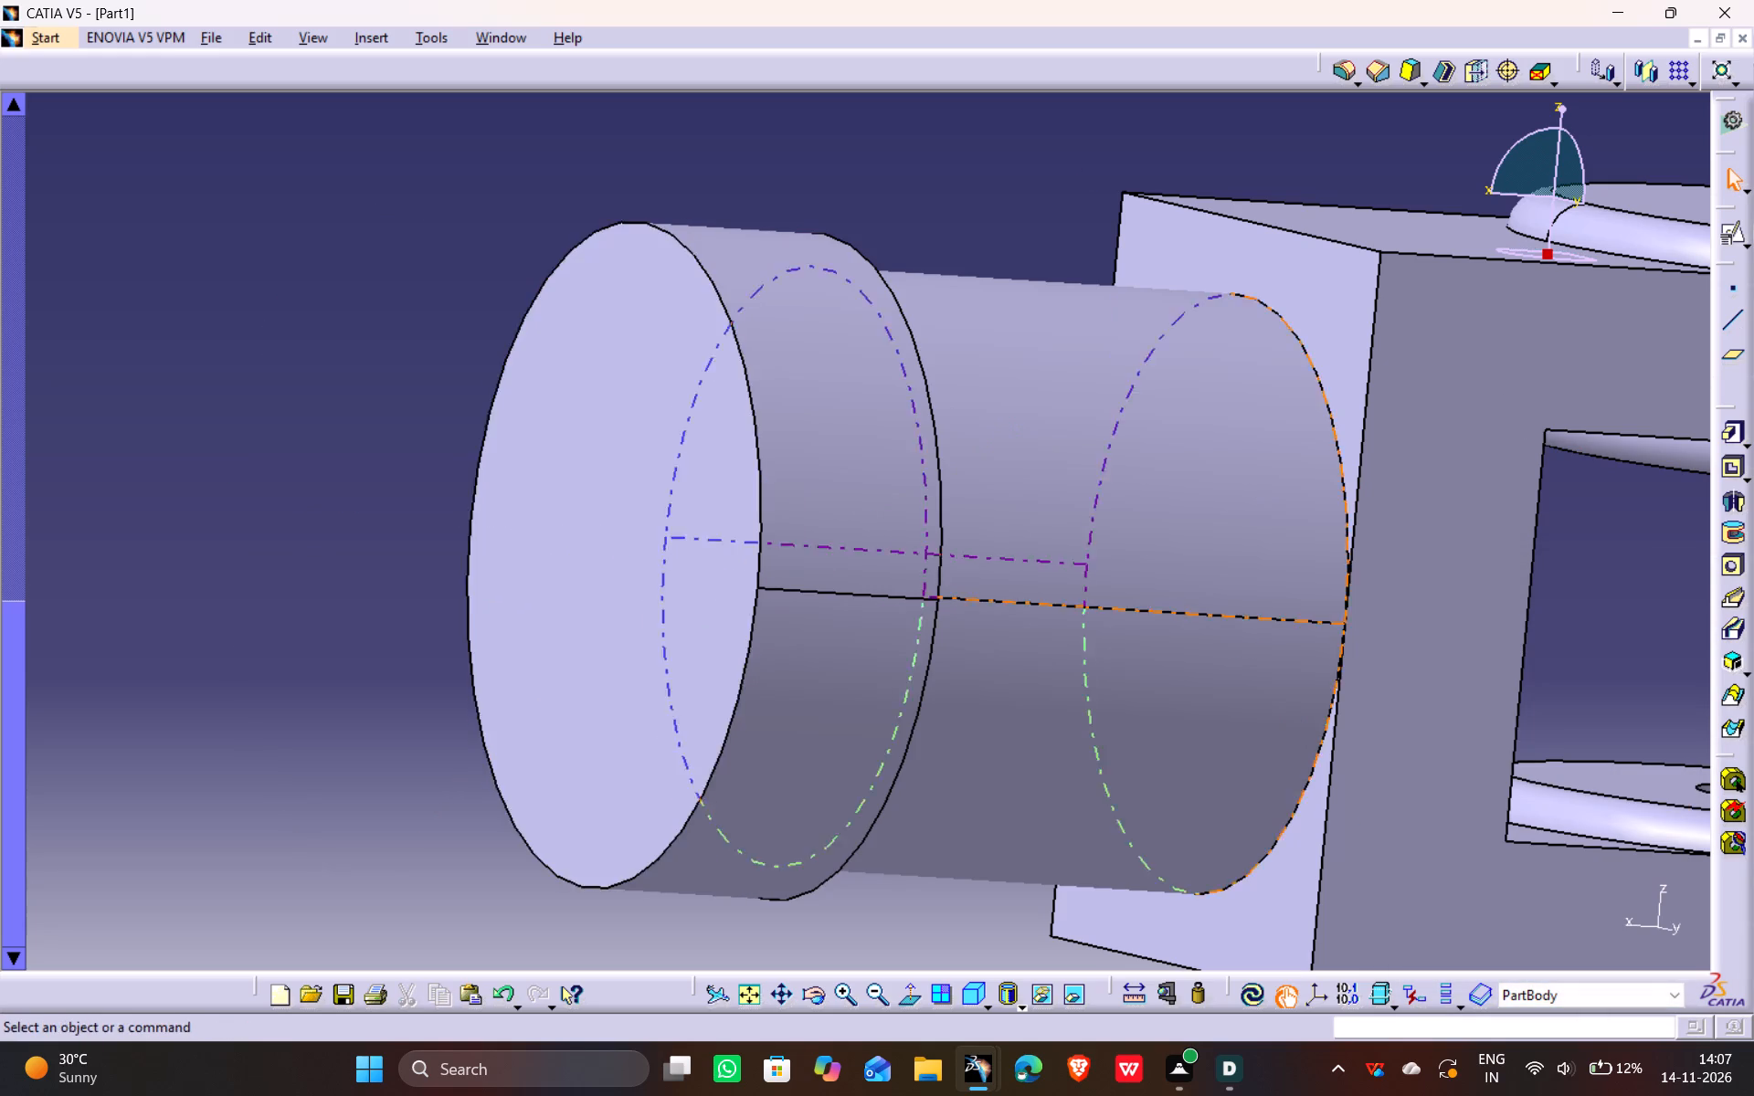
Define a blind, flat-bottomed hole on the flange's end face, 50 mm in diameter and 150 mm deep, and preview it.
left_click(639, 501)
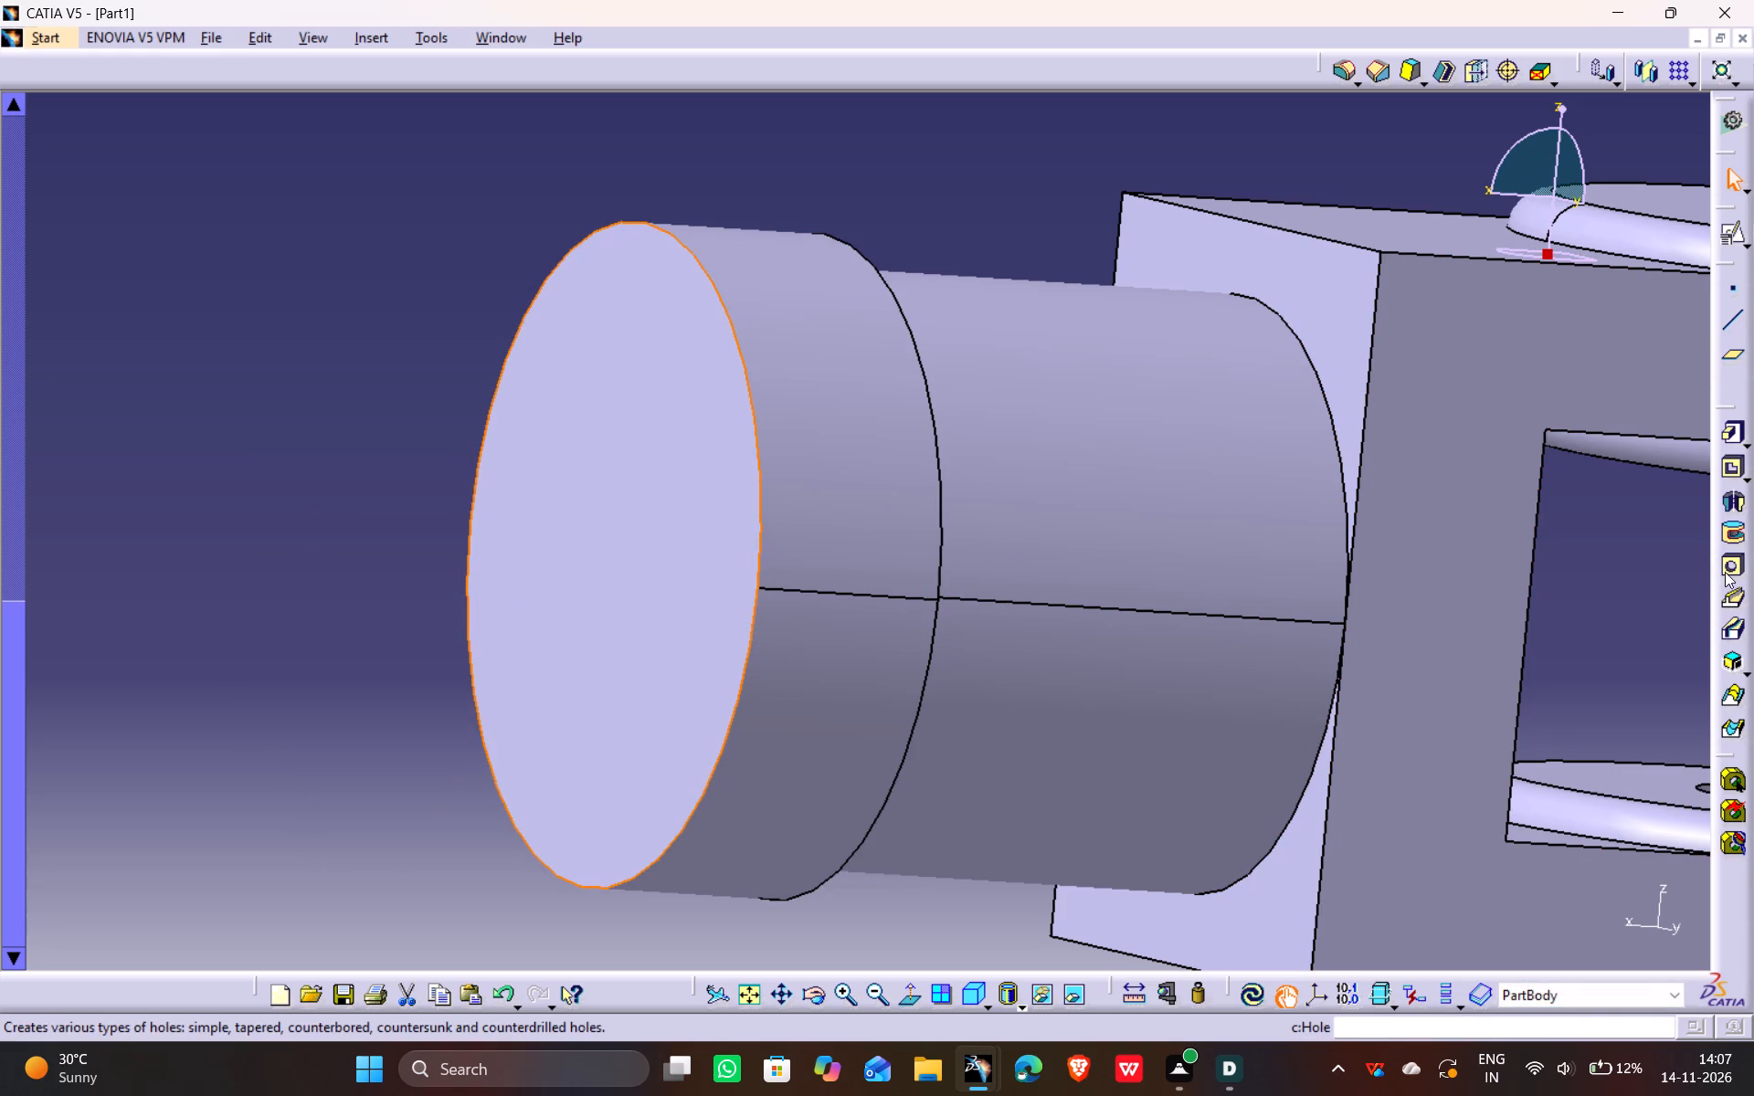
left_click(1728, 567)
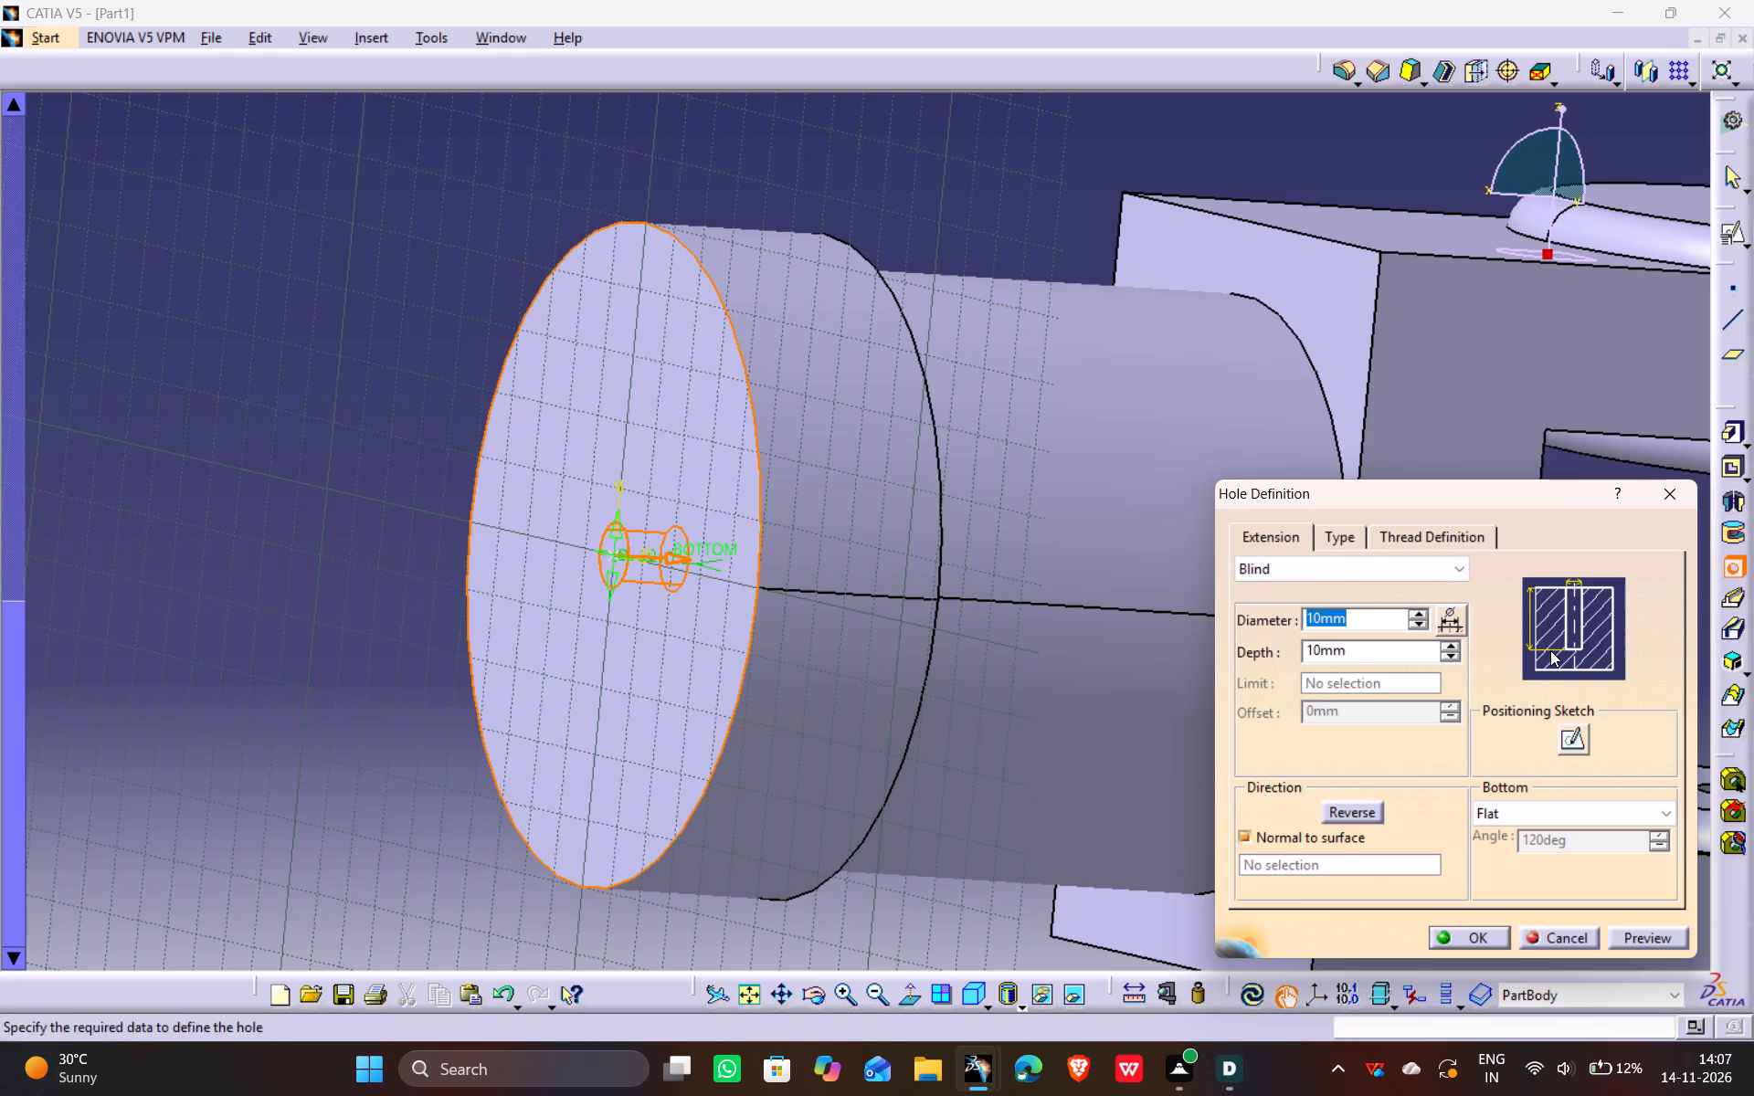
type("50")
left_click(1450, 650)
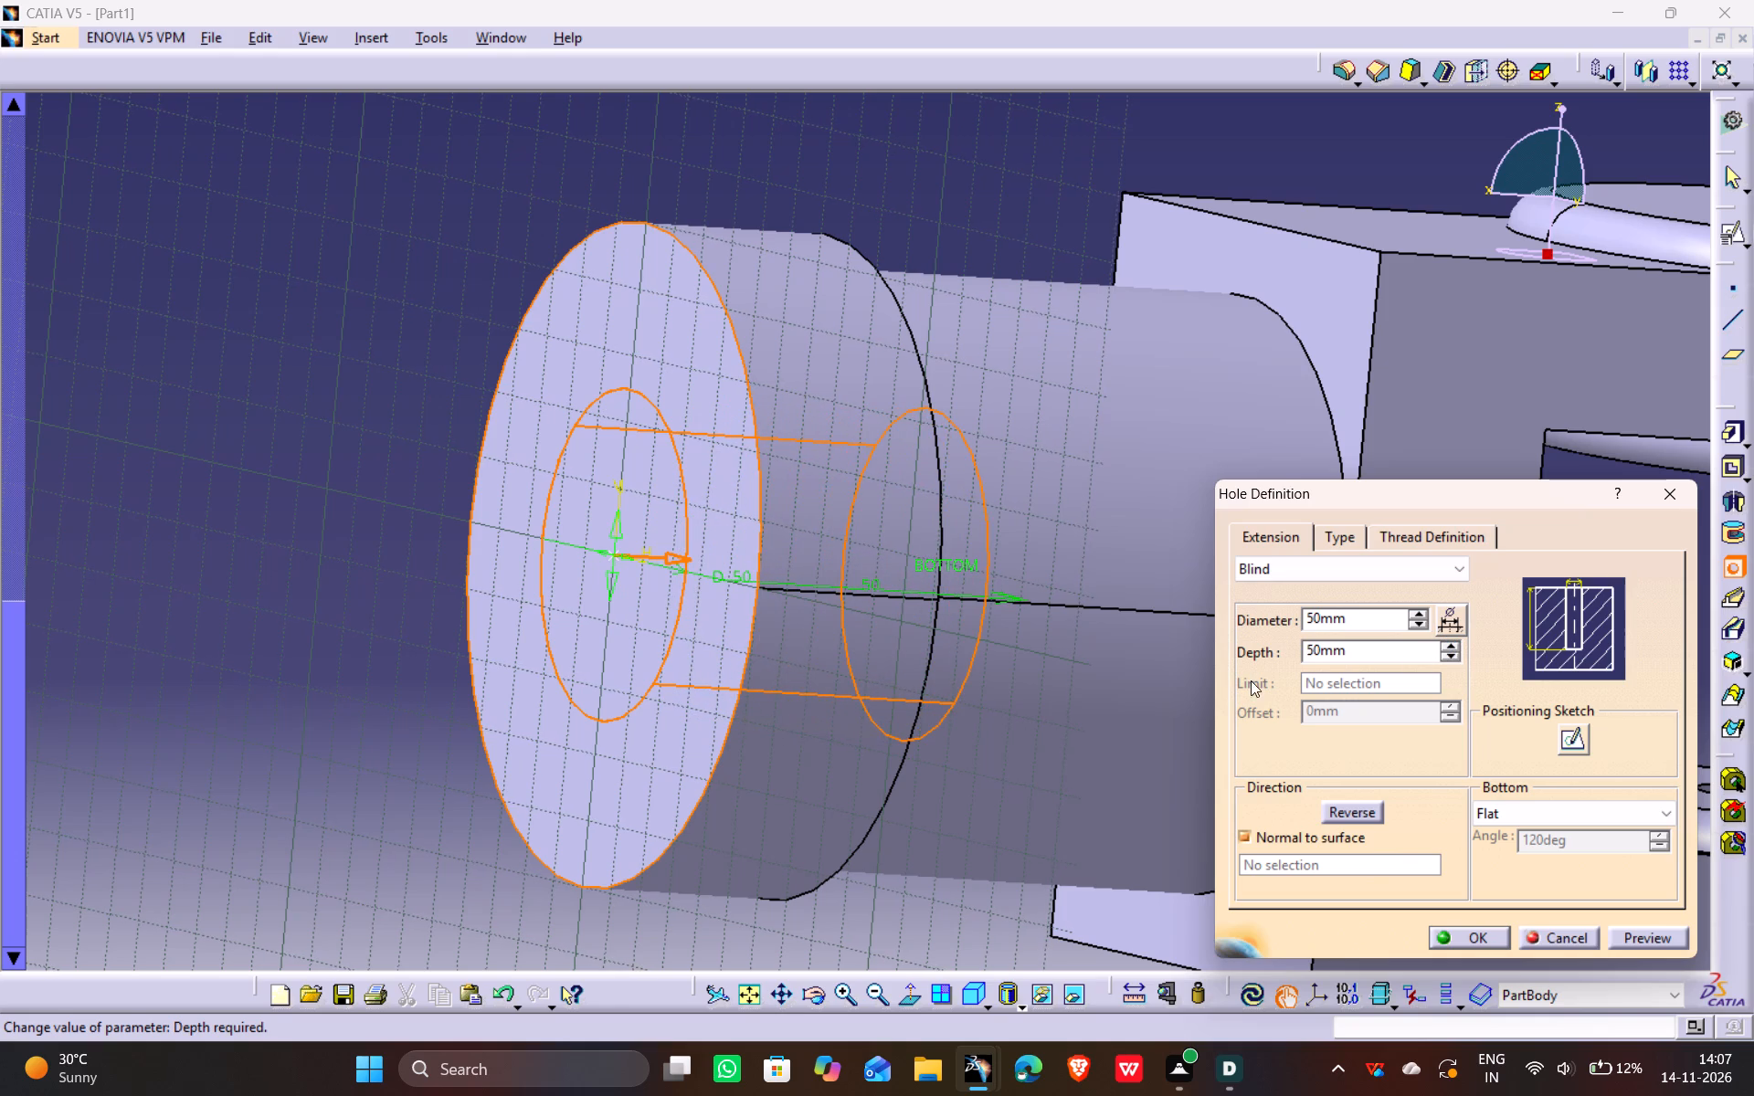
left_click_drag(1320, 652, 1179, 654)
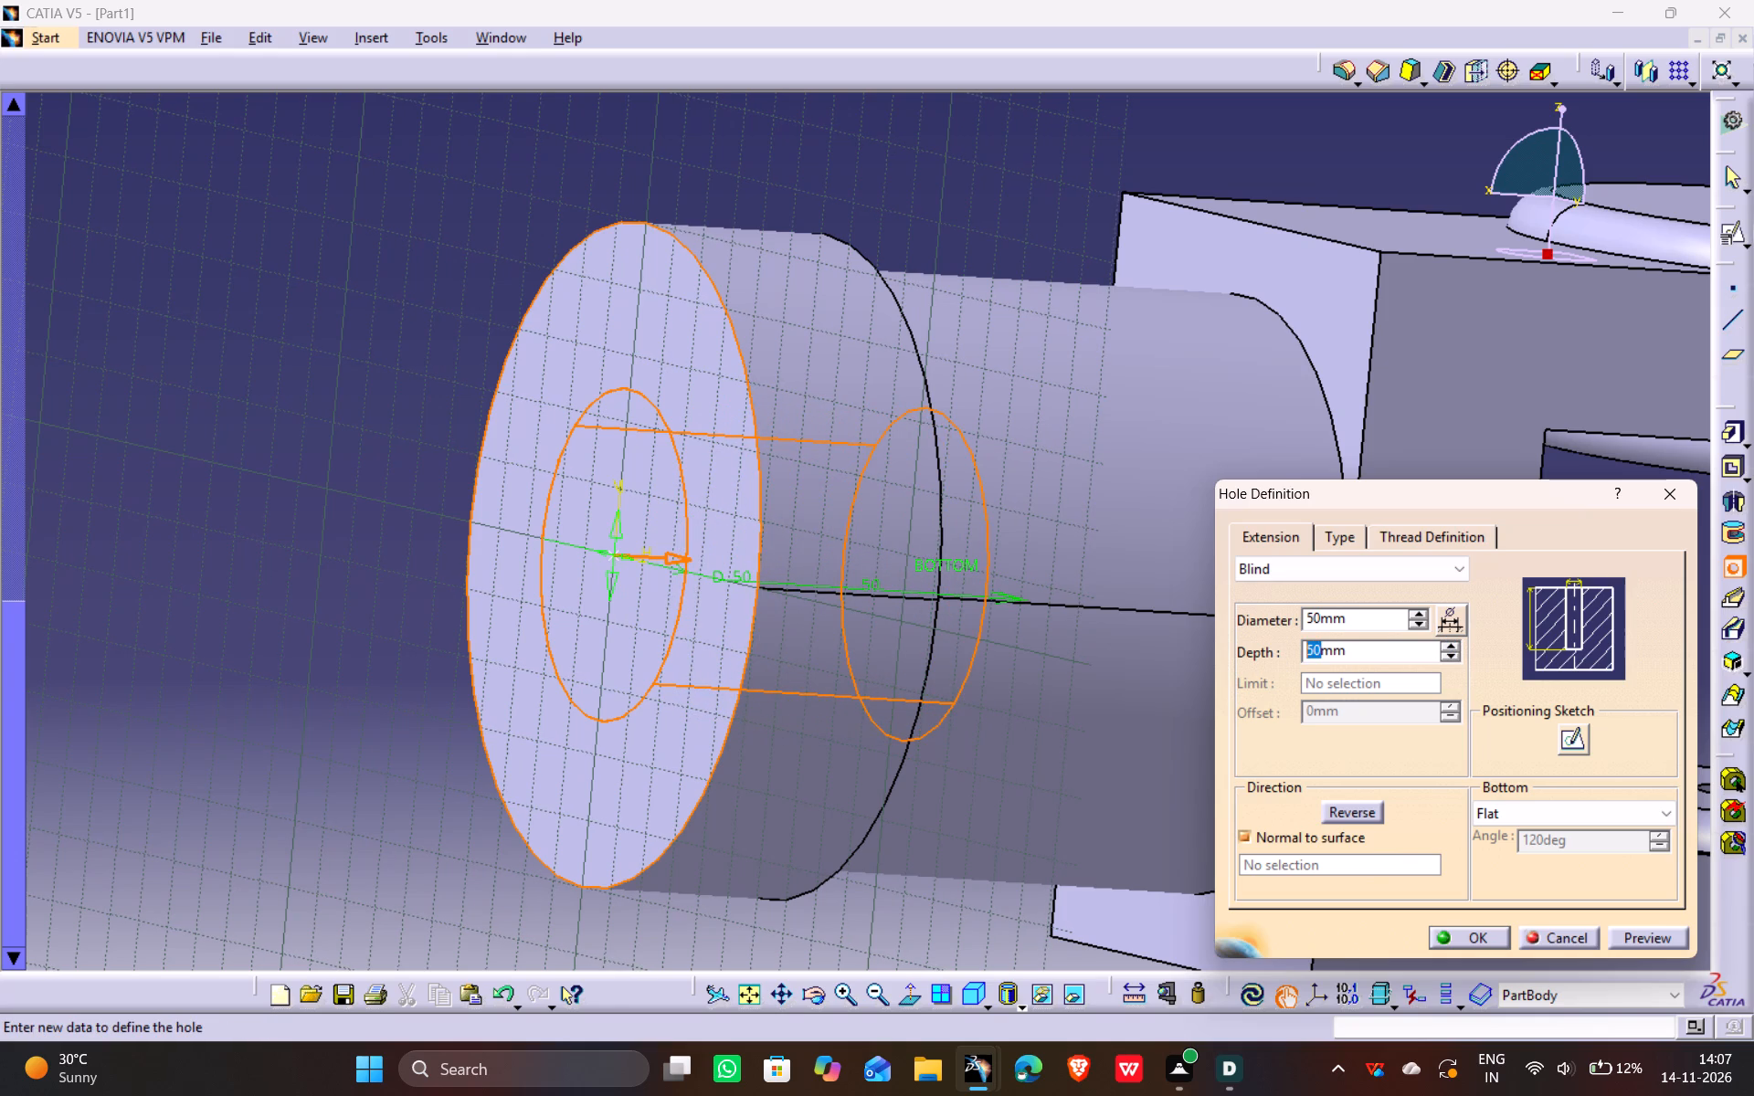
type("150")
left_click(1649, 933)
middle_click_drag(994, 616, 721, 546)
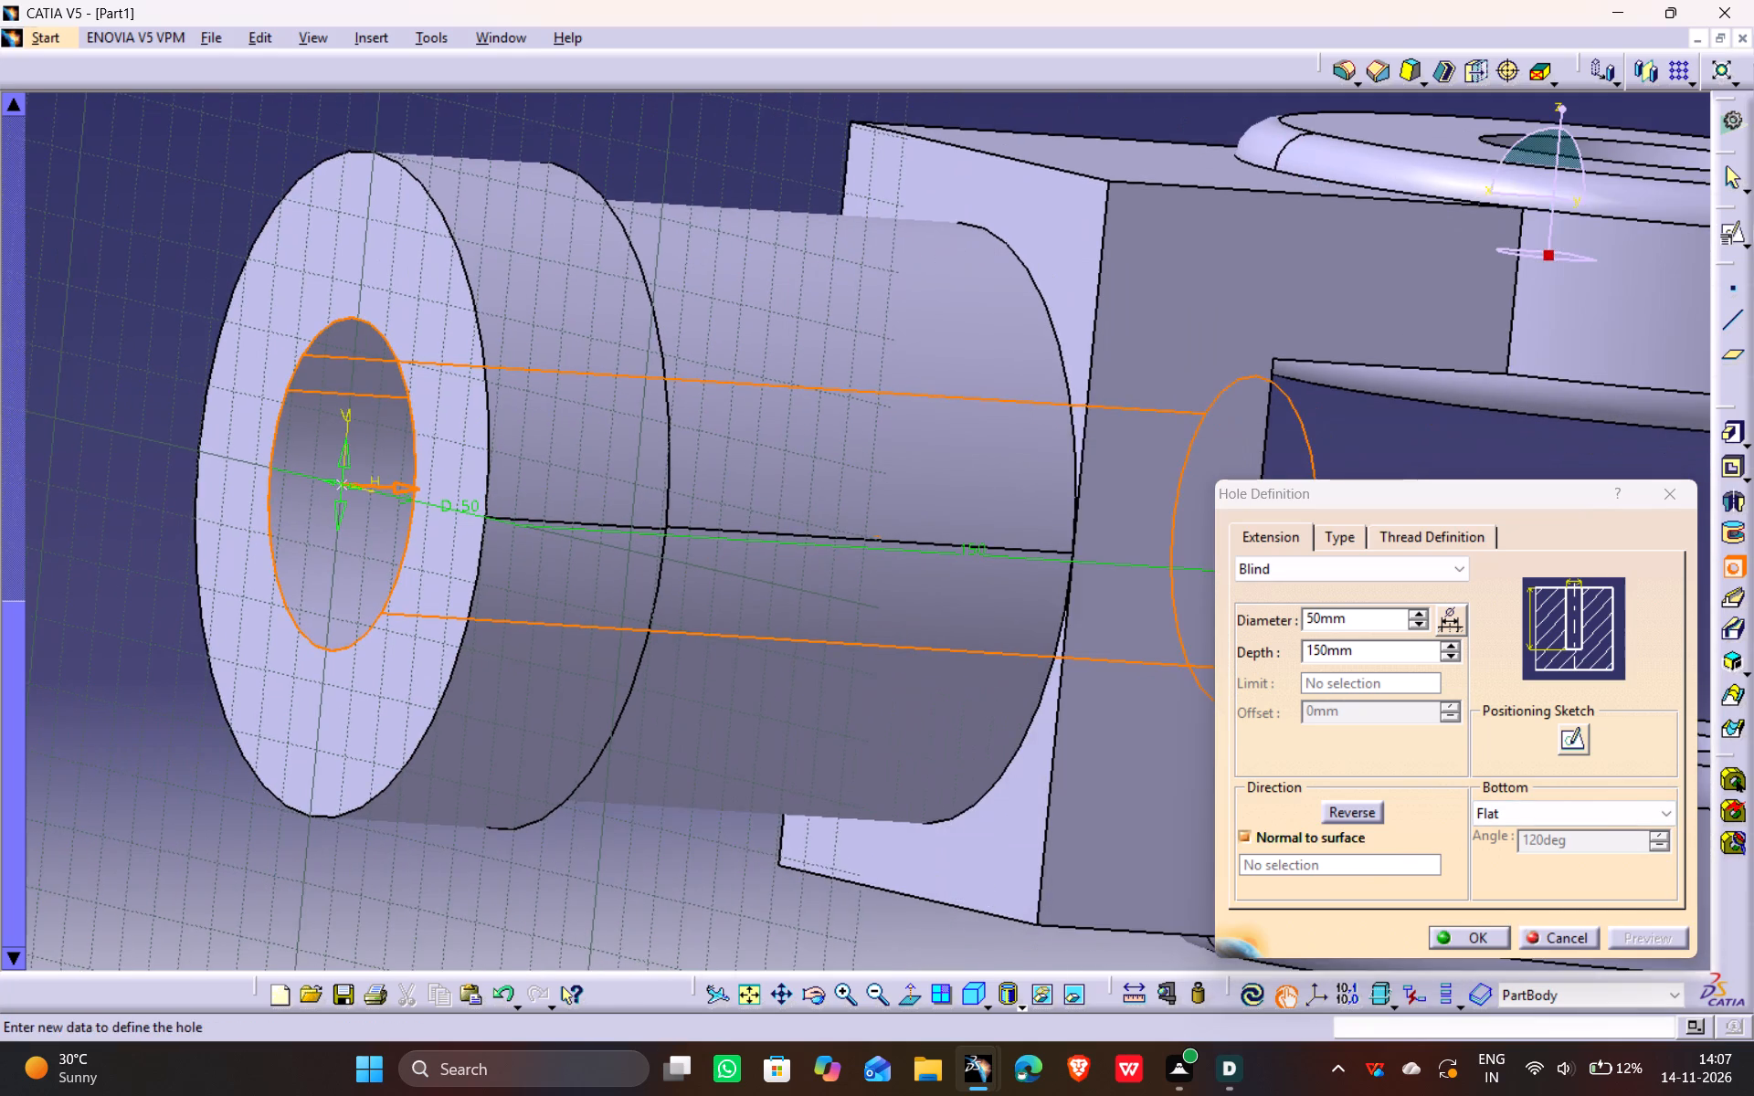
middle_click_drag(976, 483, 1083, 484)
scroll(976, 482, "down", 1)
left_click_drag(975, 482, 1087, 481)
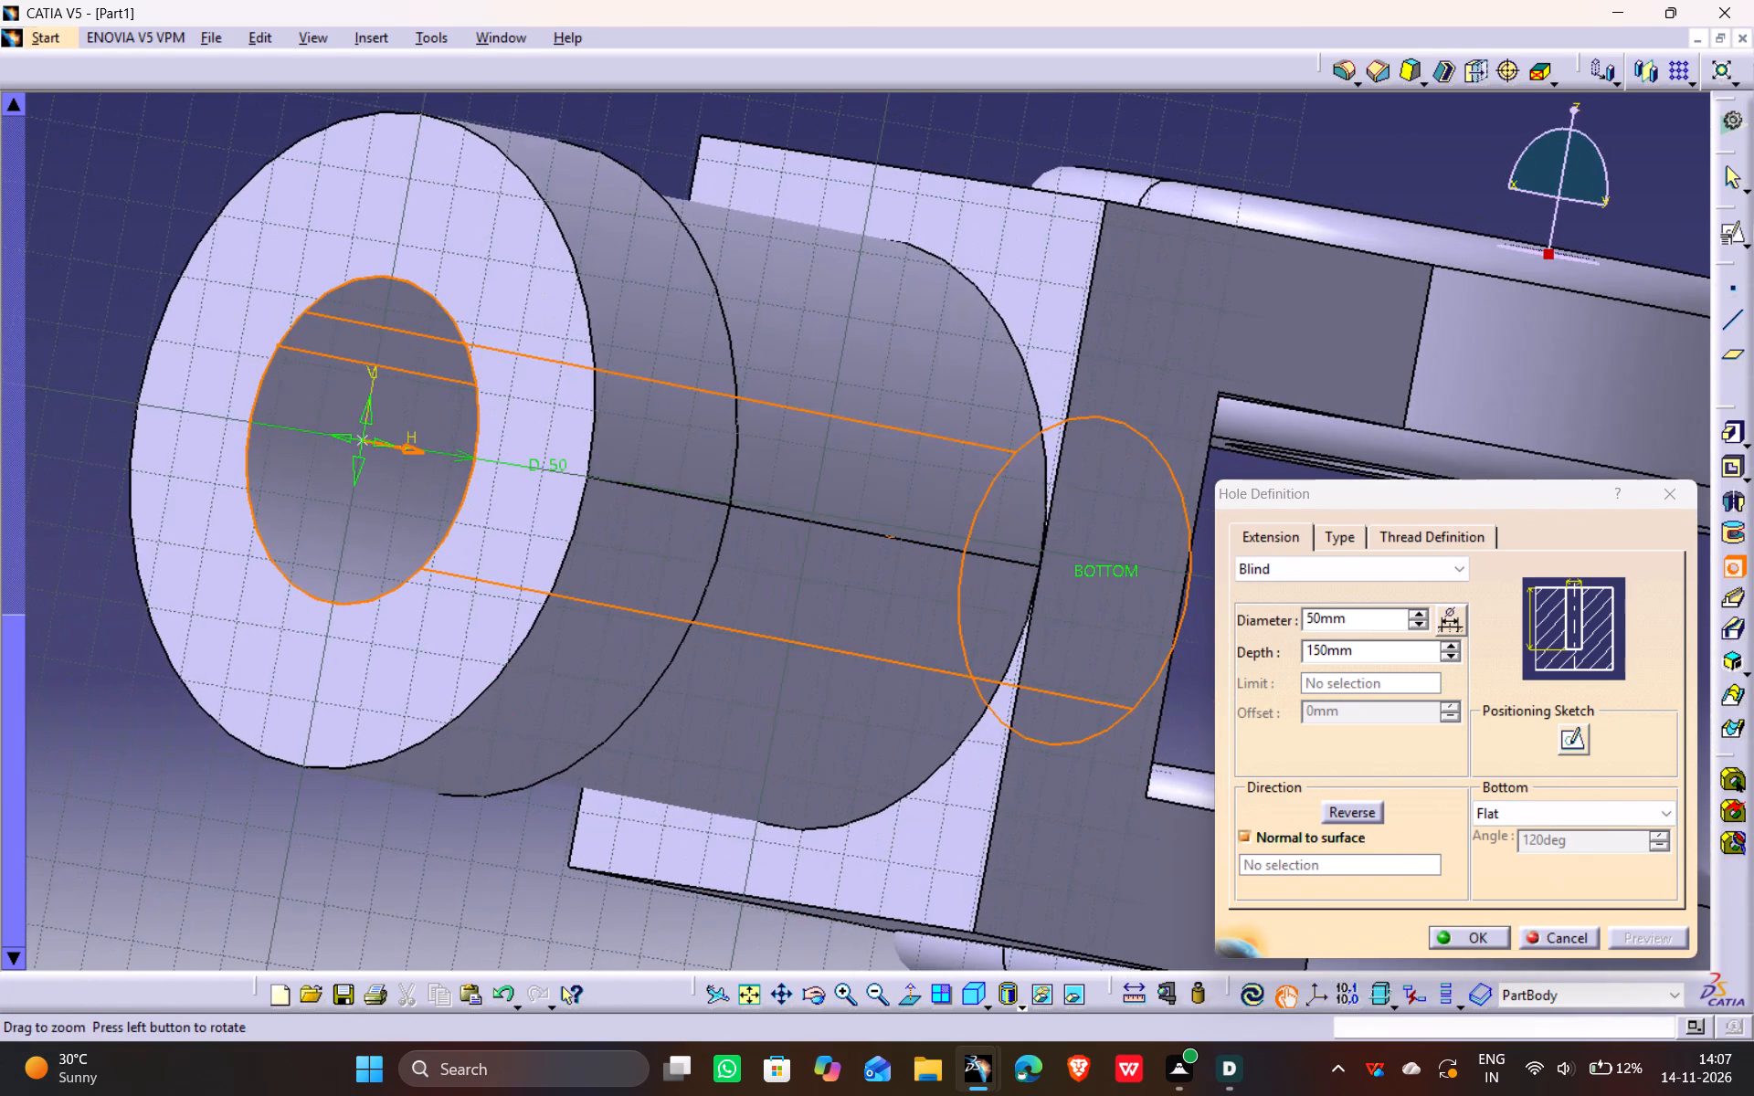
In the hole's positioning sketch, constrain the hole's centre point concentric with the flange's circular edge, and exit the sketch.
left_click(1575, 734)
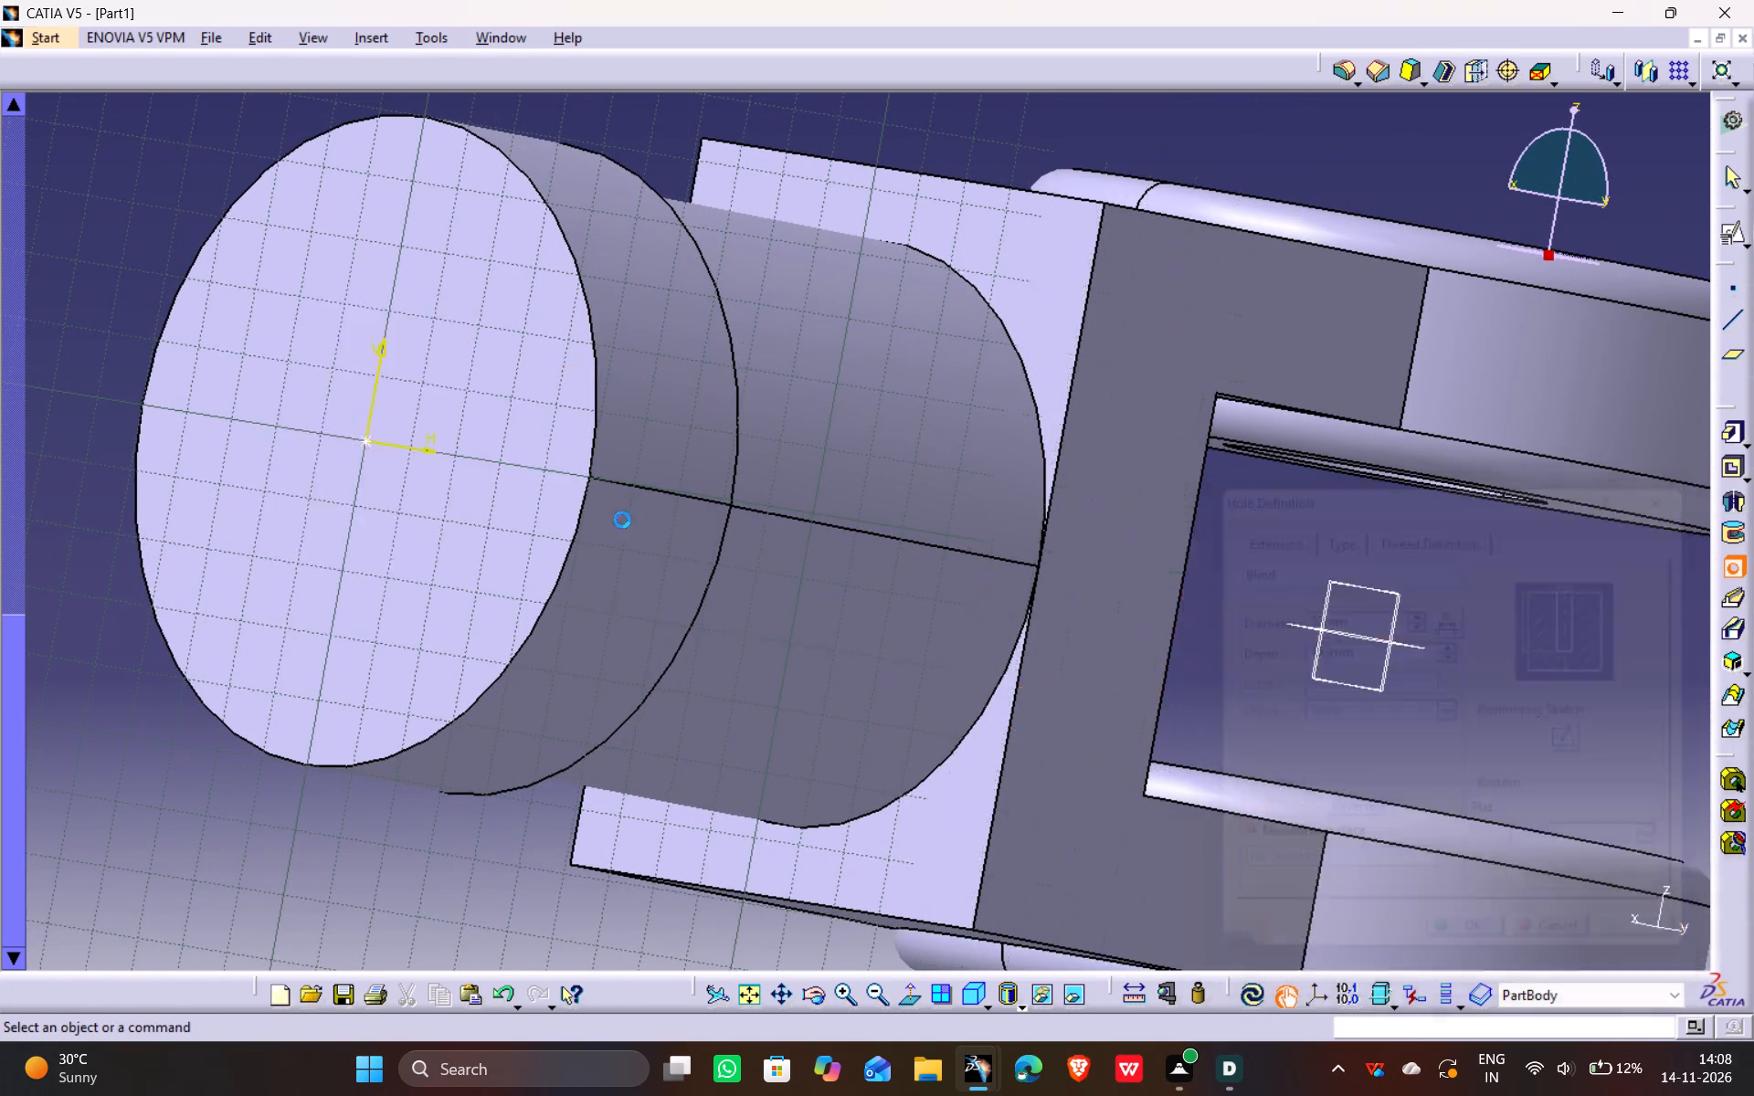
middle_click_drag(545, 479, 1086, 480)
middle_click(943, 354, "ctrl")
middle_click_drag(944, 353, 935, 402, "ctrl")
middle_click_drag(914, 427, 995, 483)
left_click(502, 576)
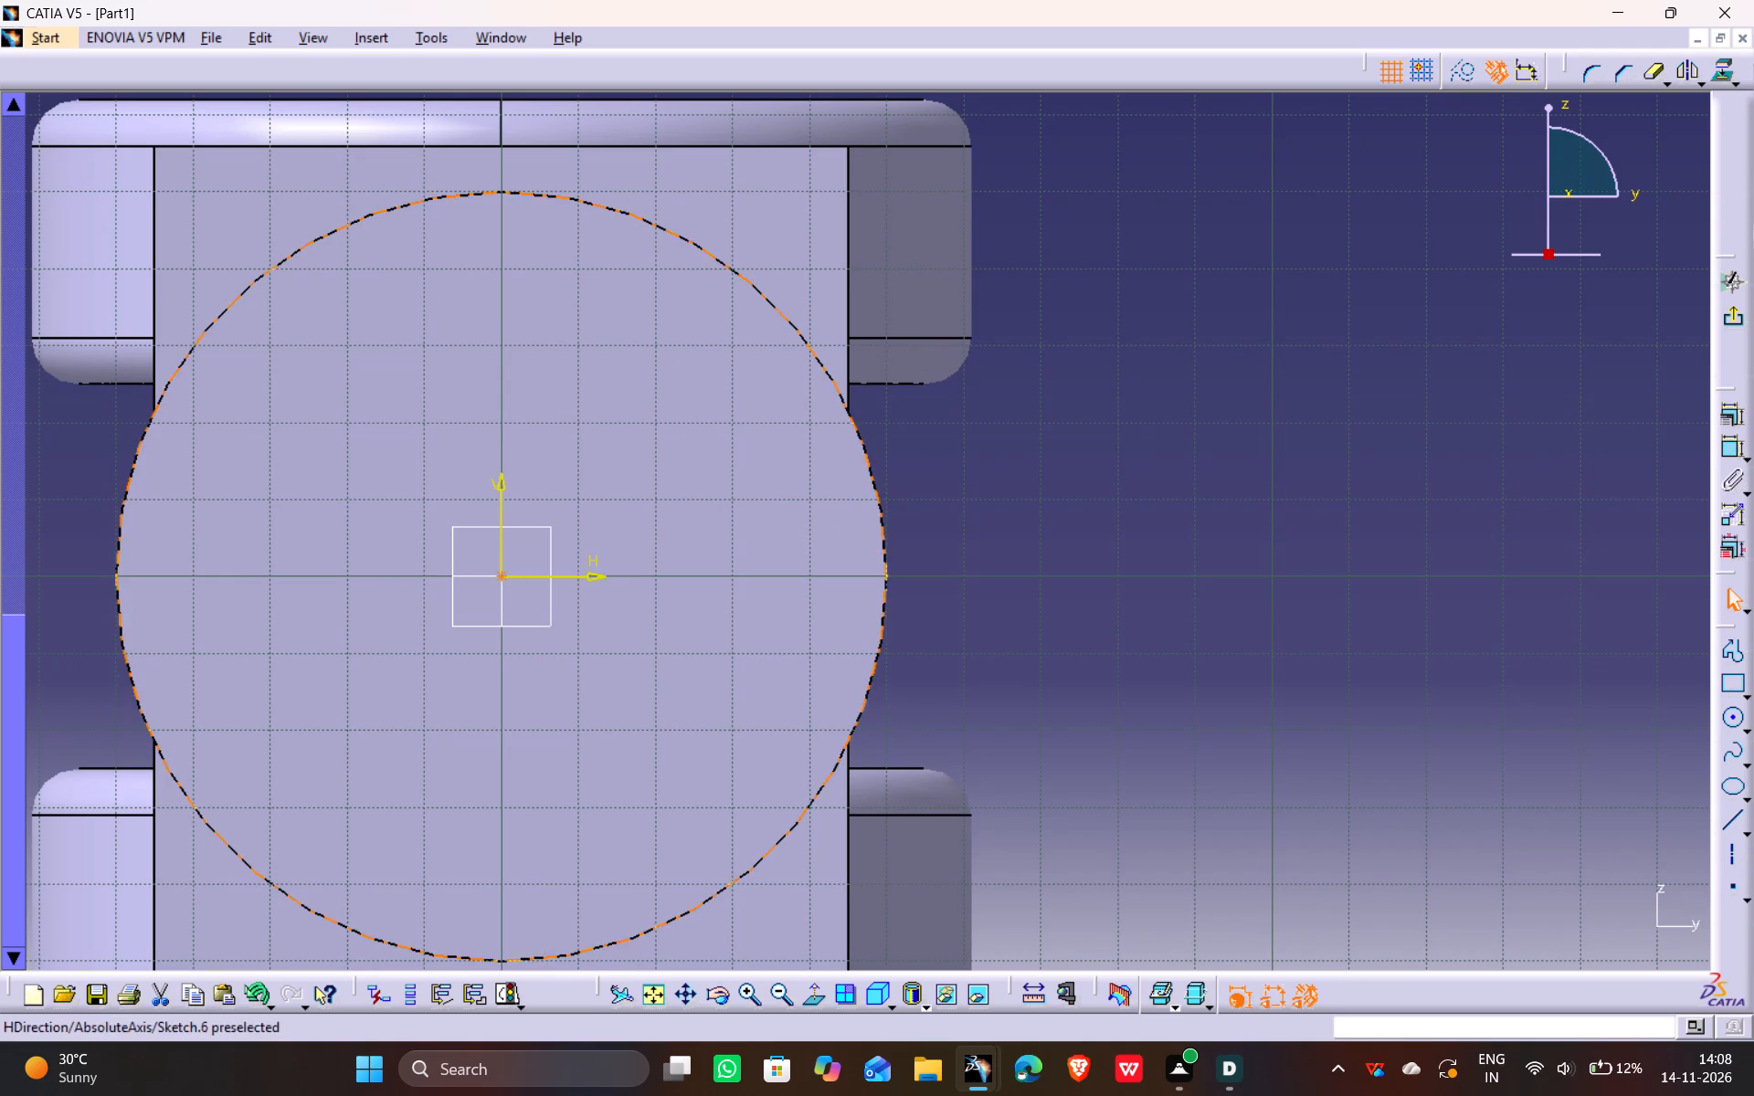
left_click(882, 548, "ctrl")
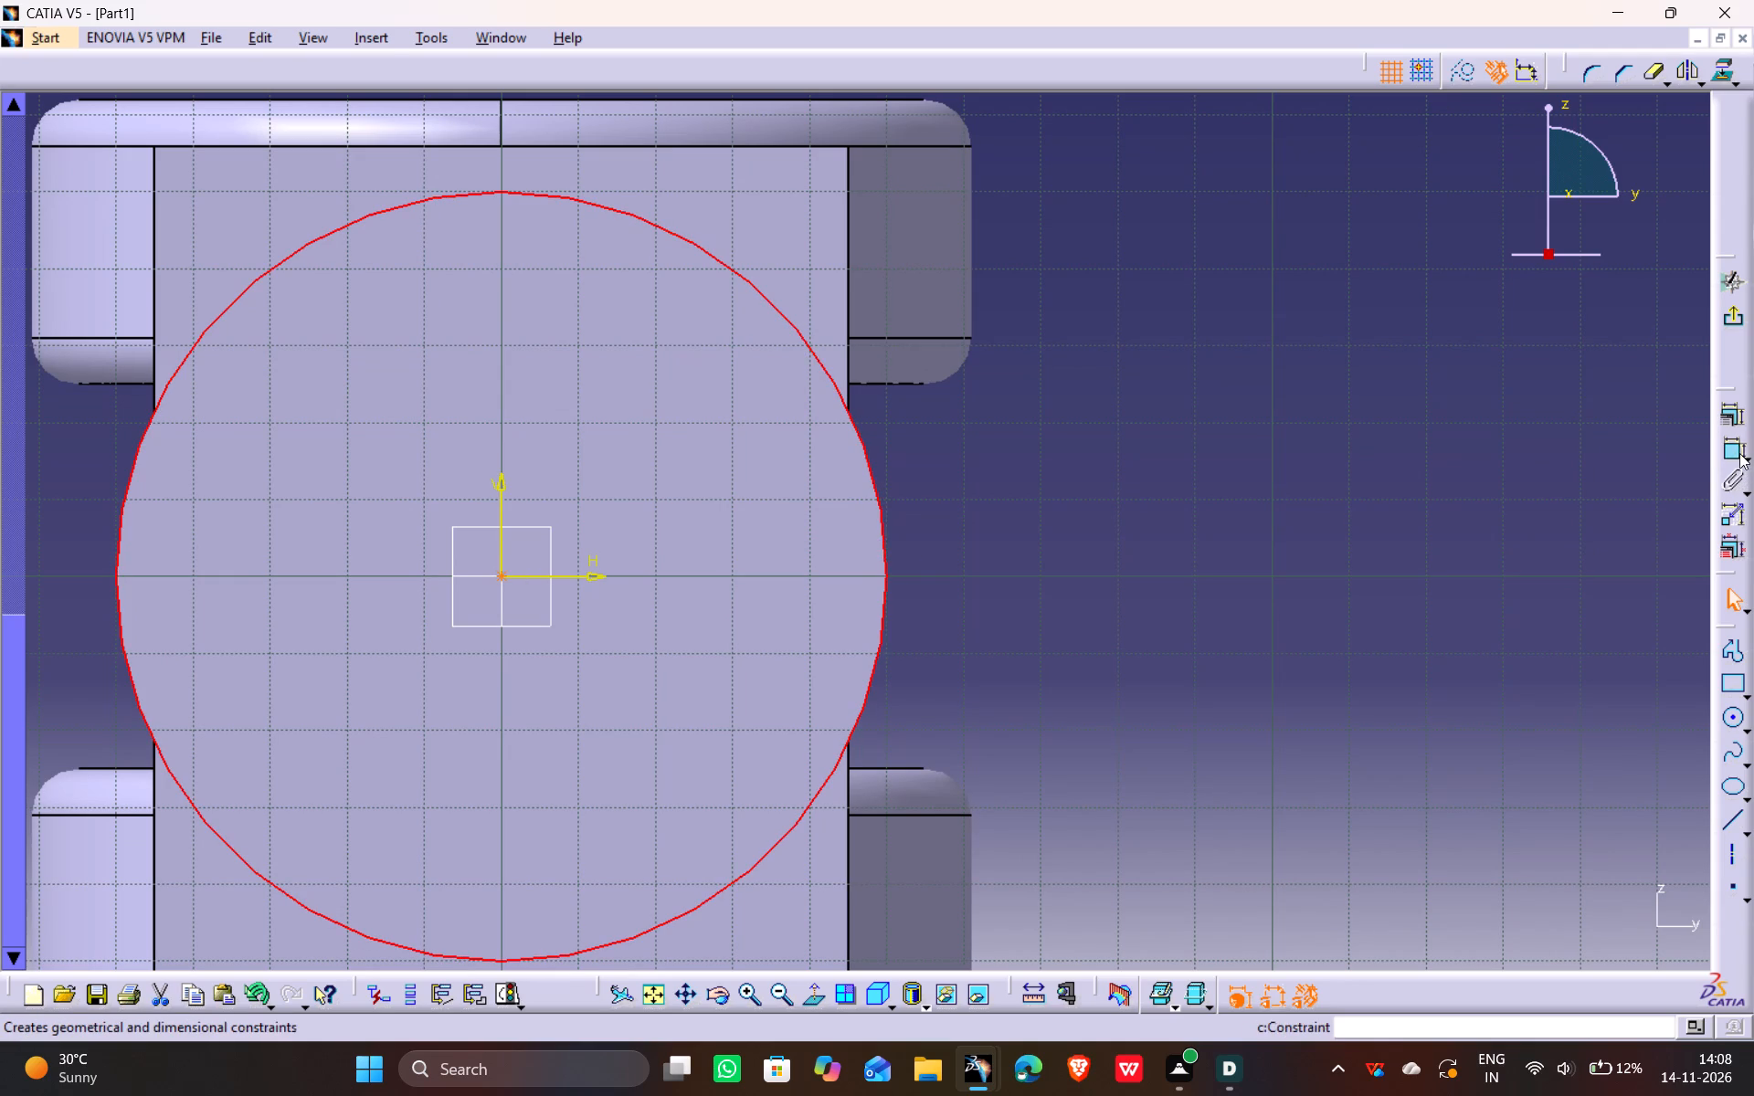
left_click(1726, 414)
left_click(1647, 747)
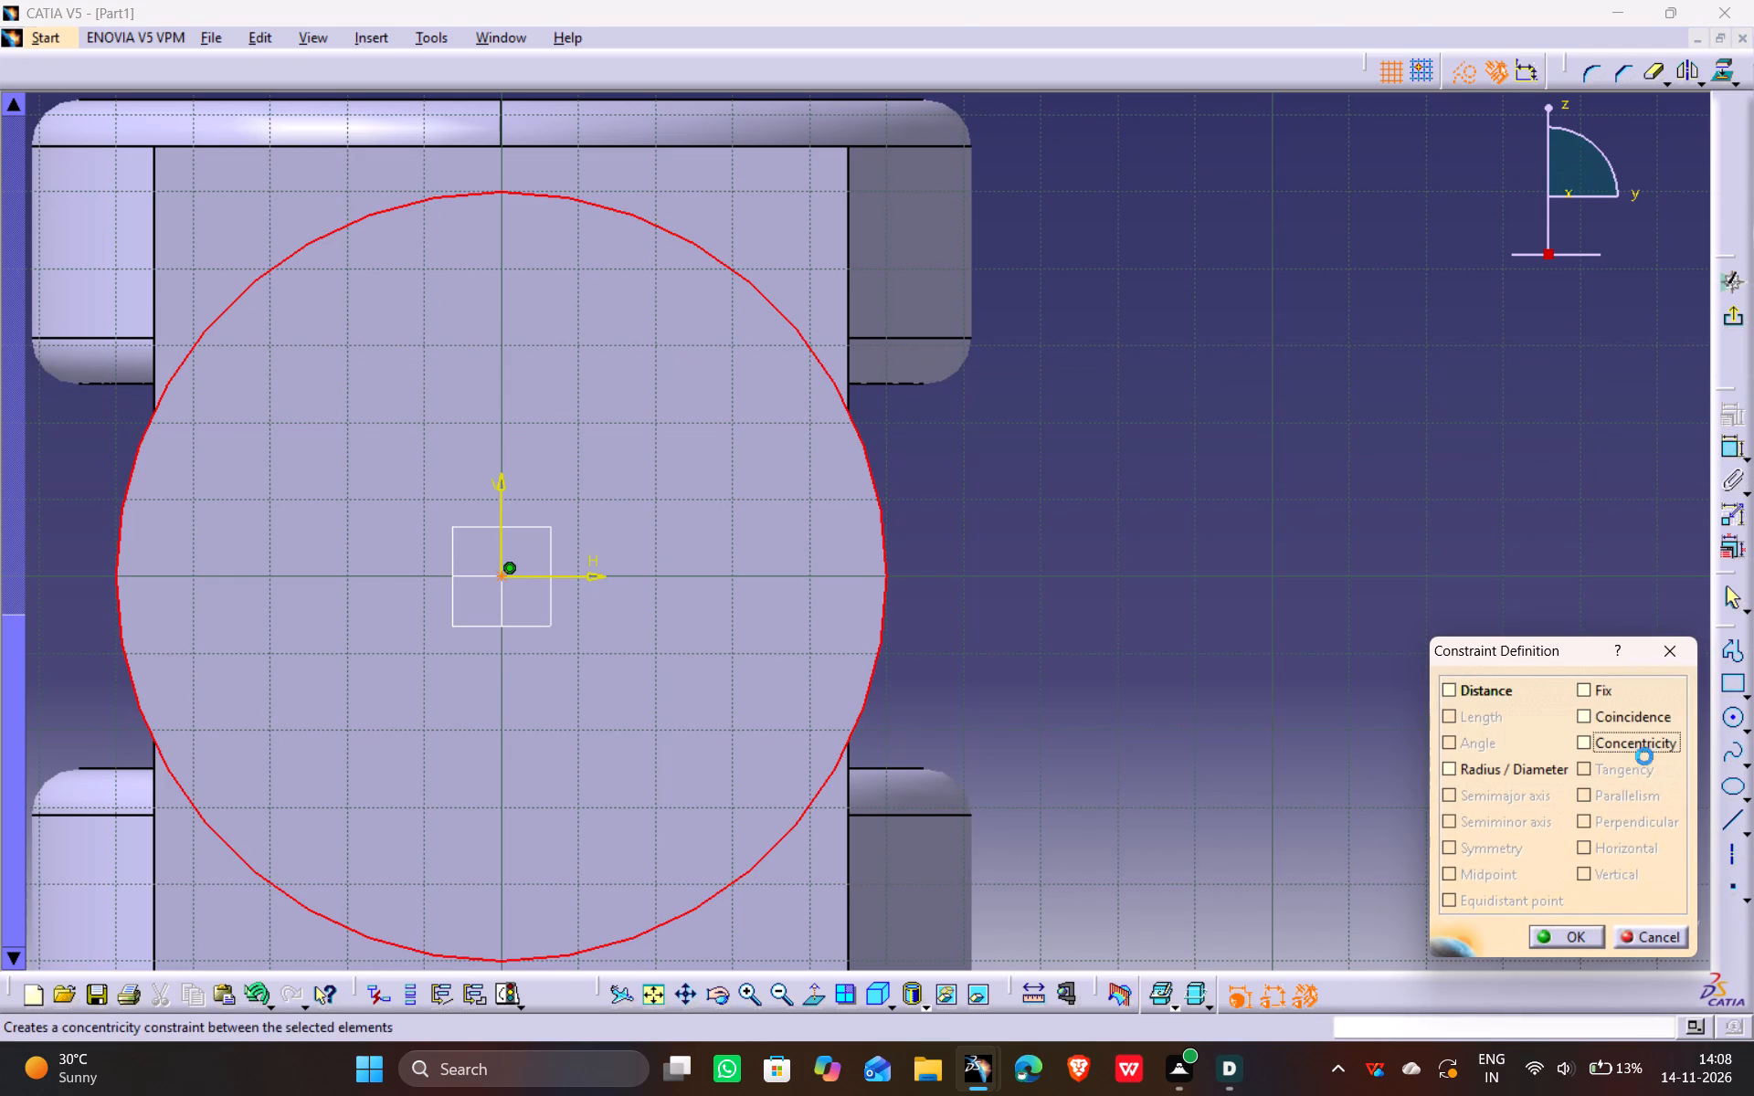
left_click(1579, 935)
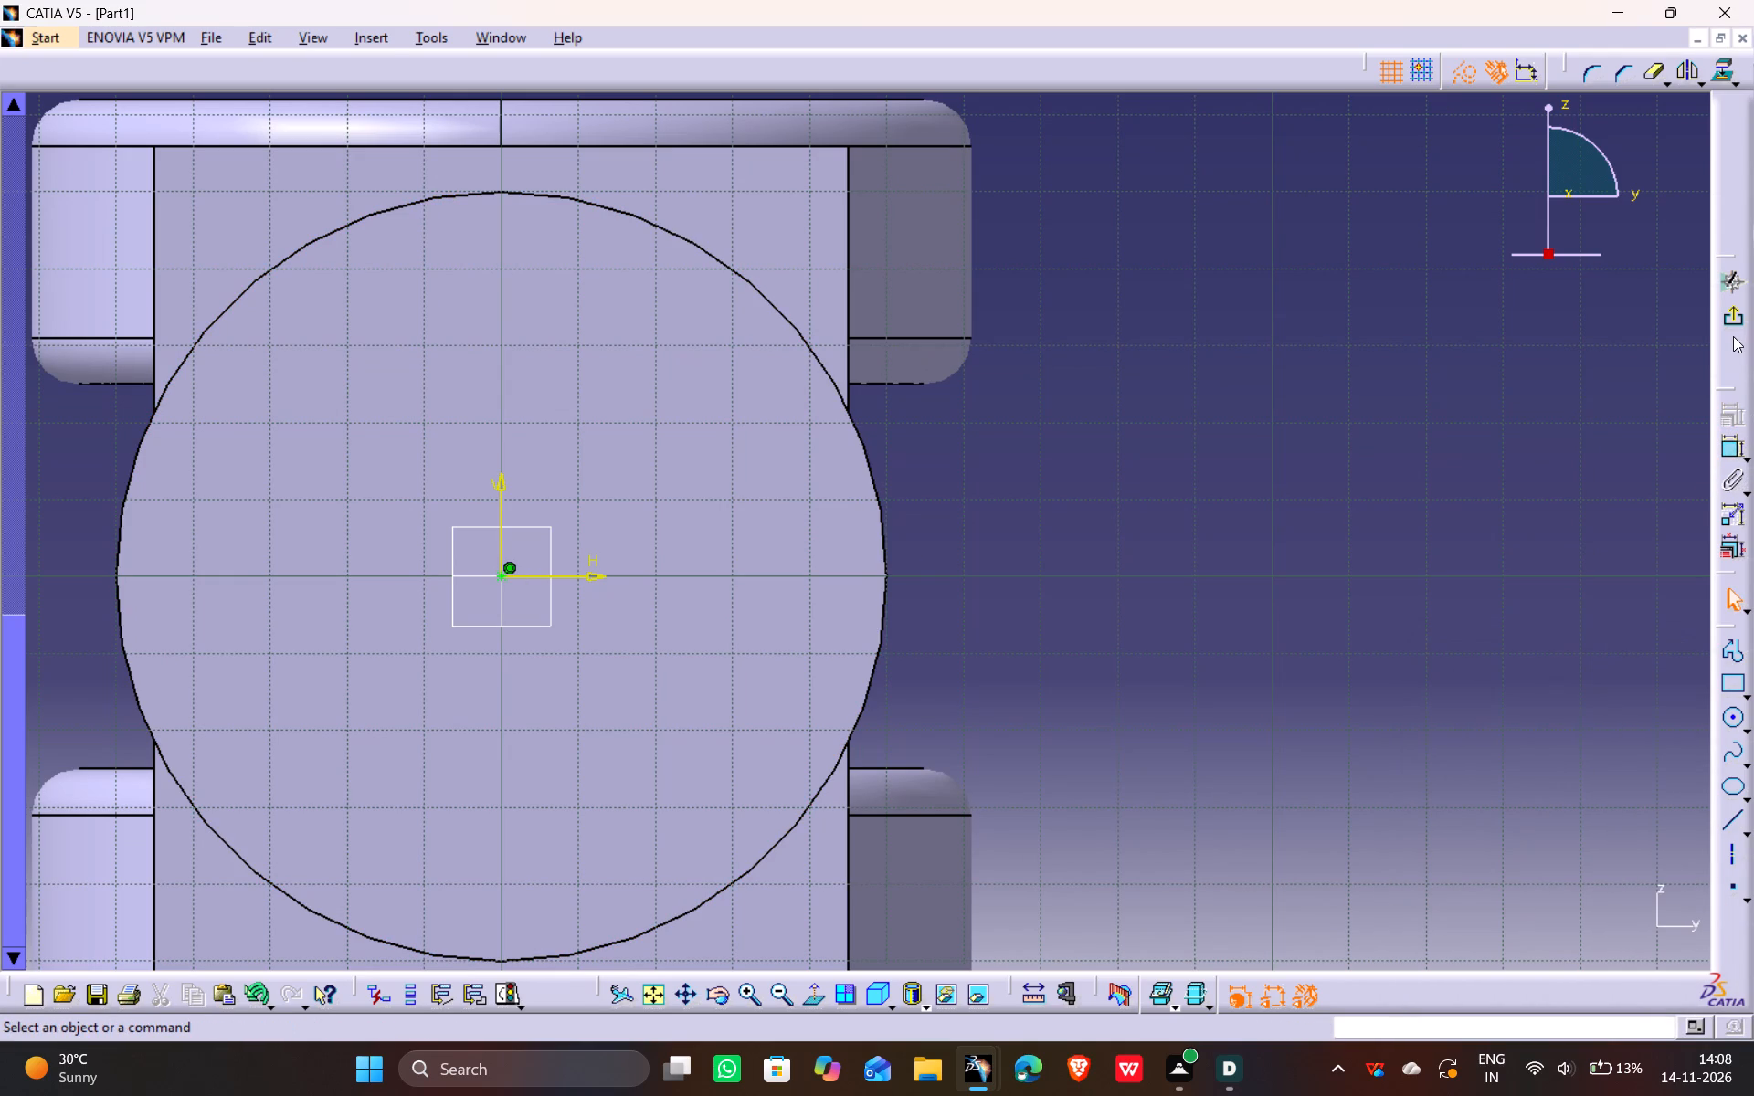
left_click(1733, 336)
left_click(875, 996)
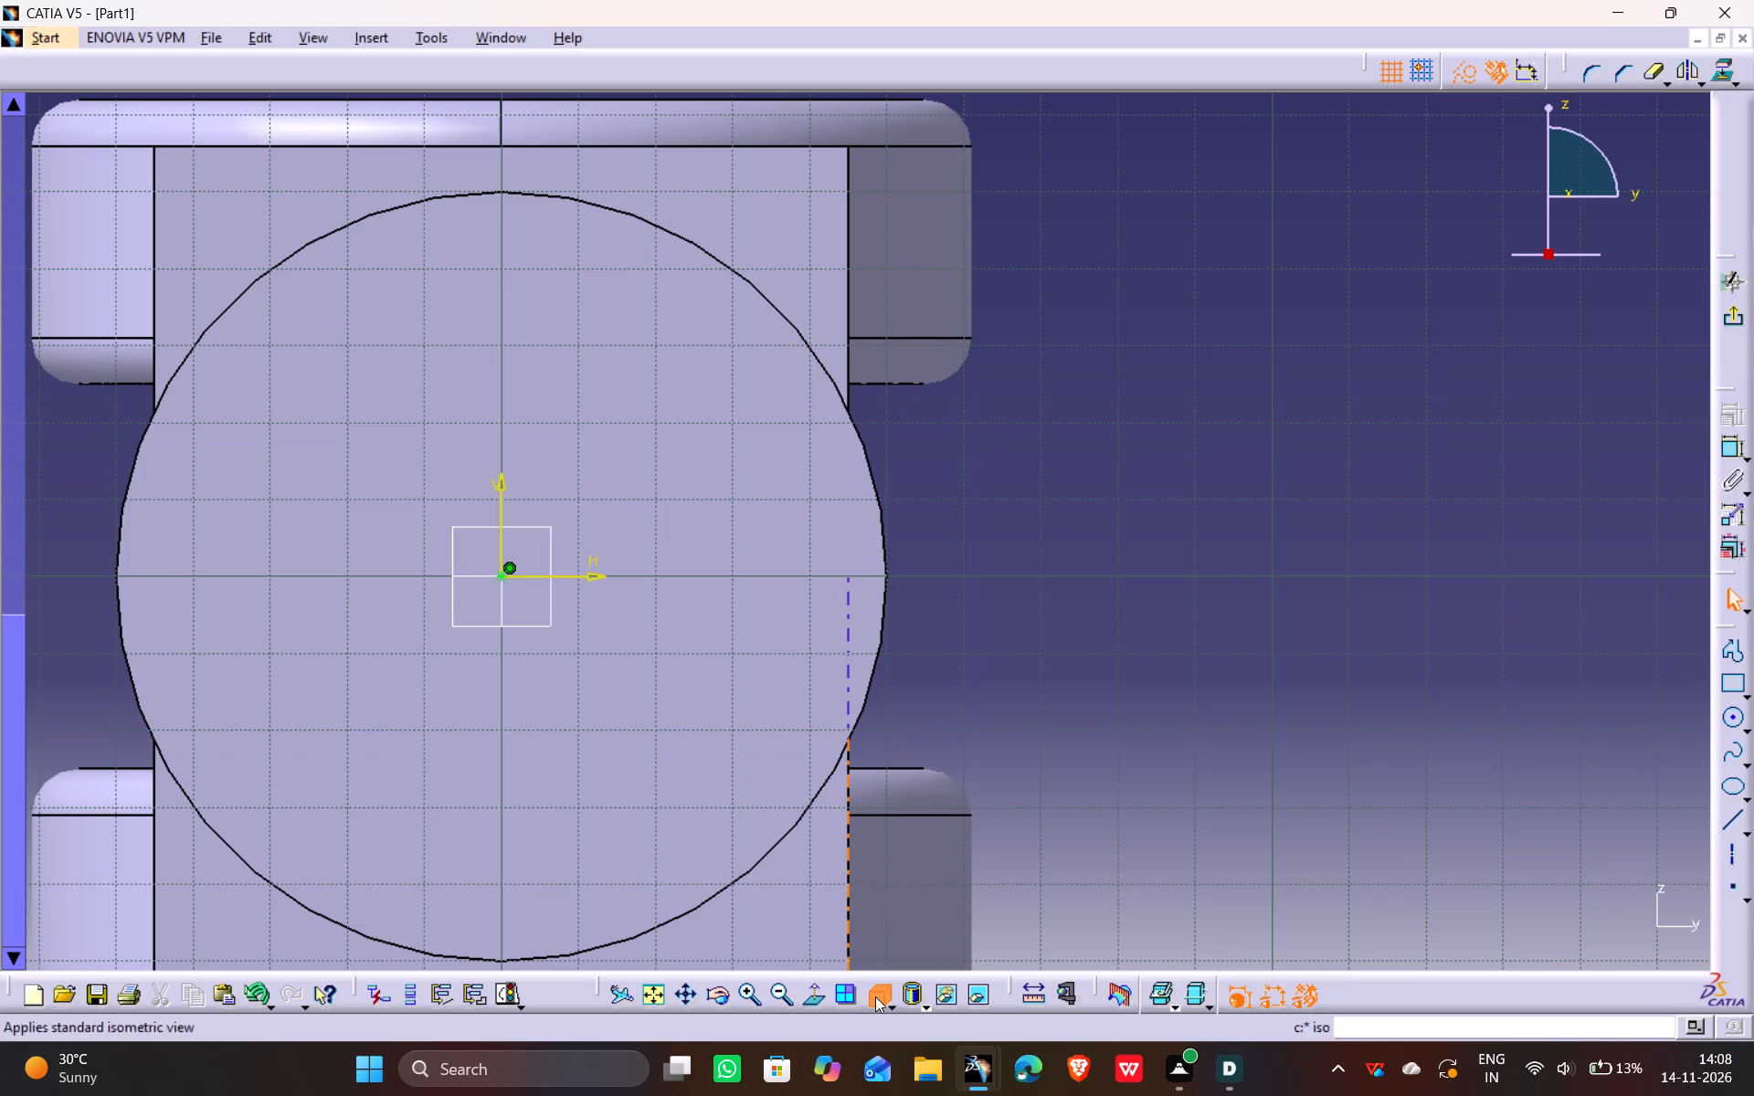
middle_click_drag(1166, 727, 1127, 862, "ctrl")
middle_click_drag(1159, 823, 1083, 915)
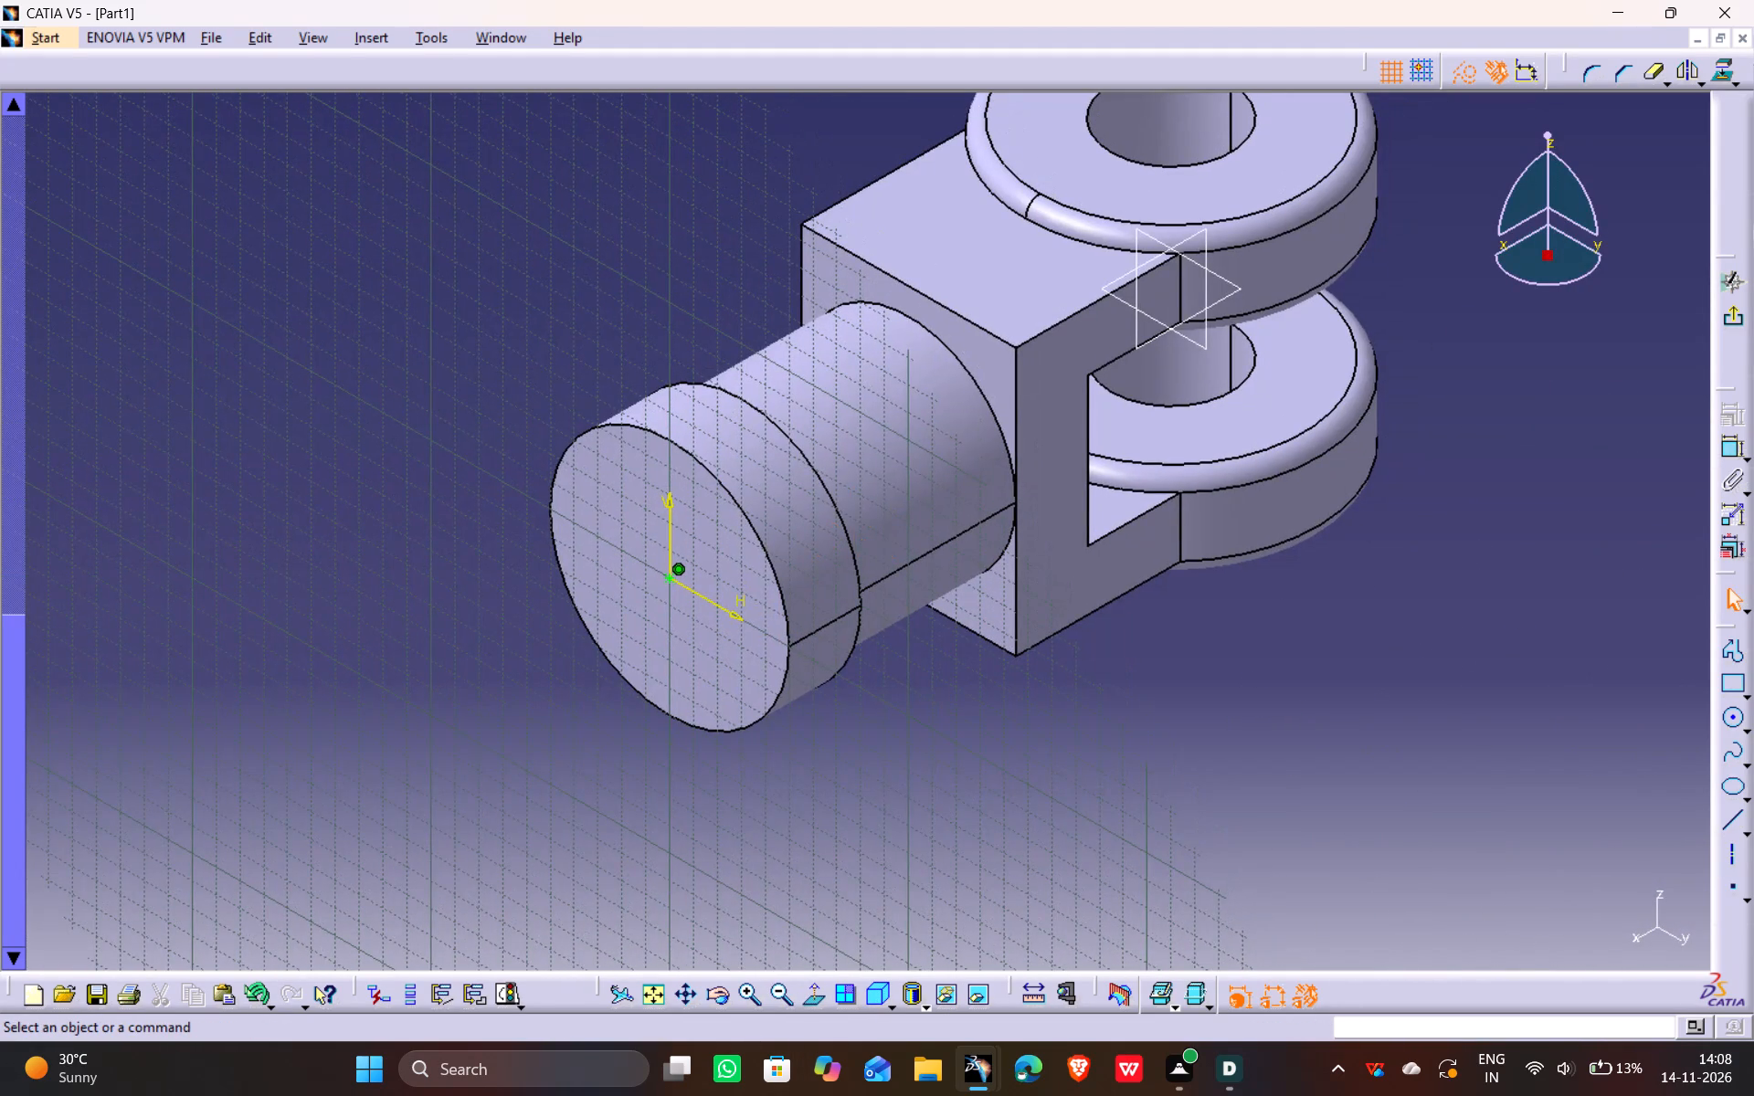
left_click(1741, 324)
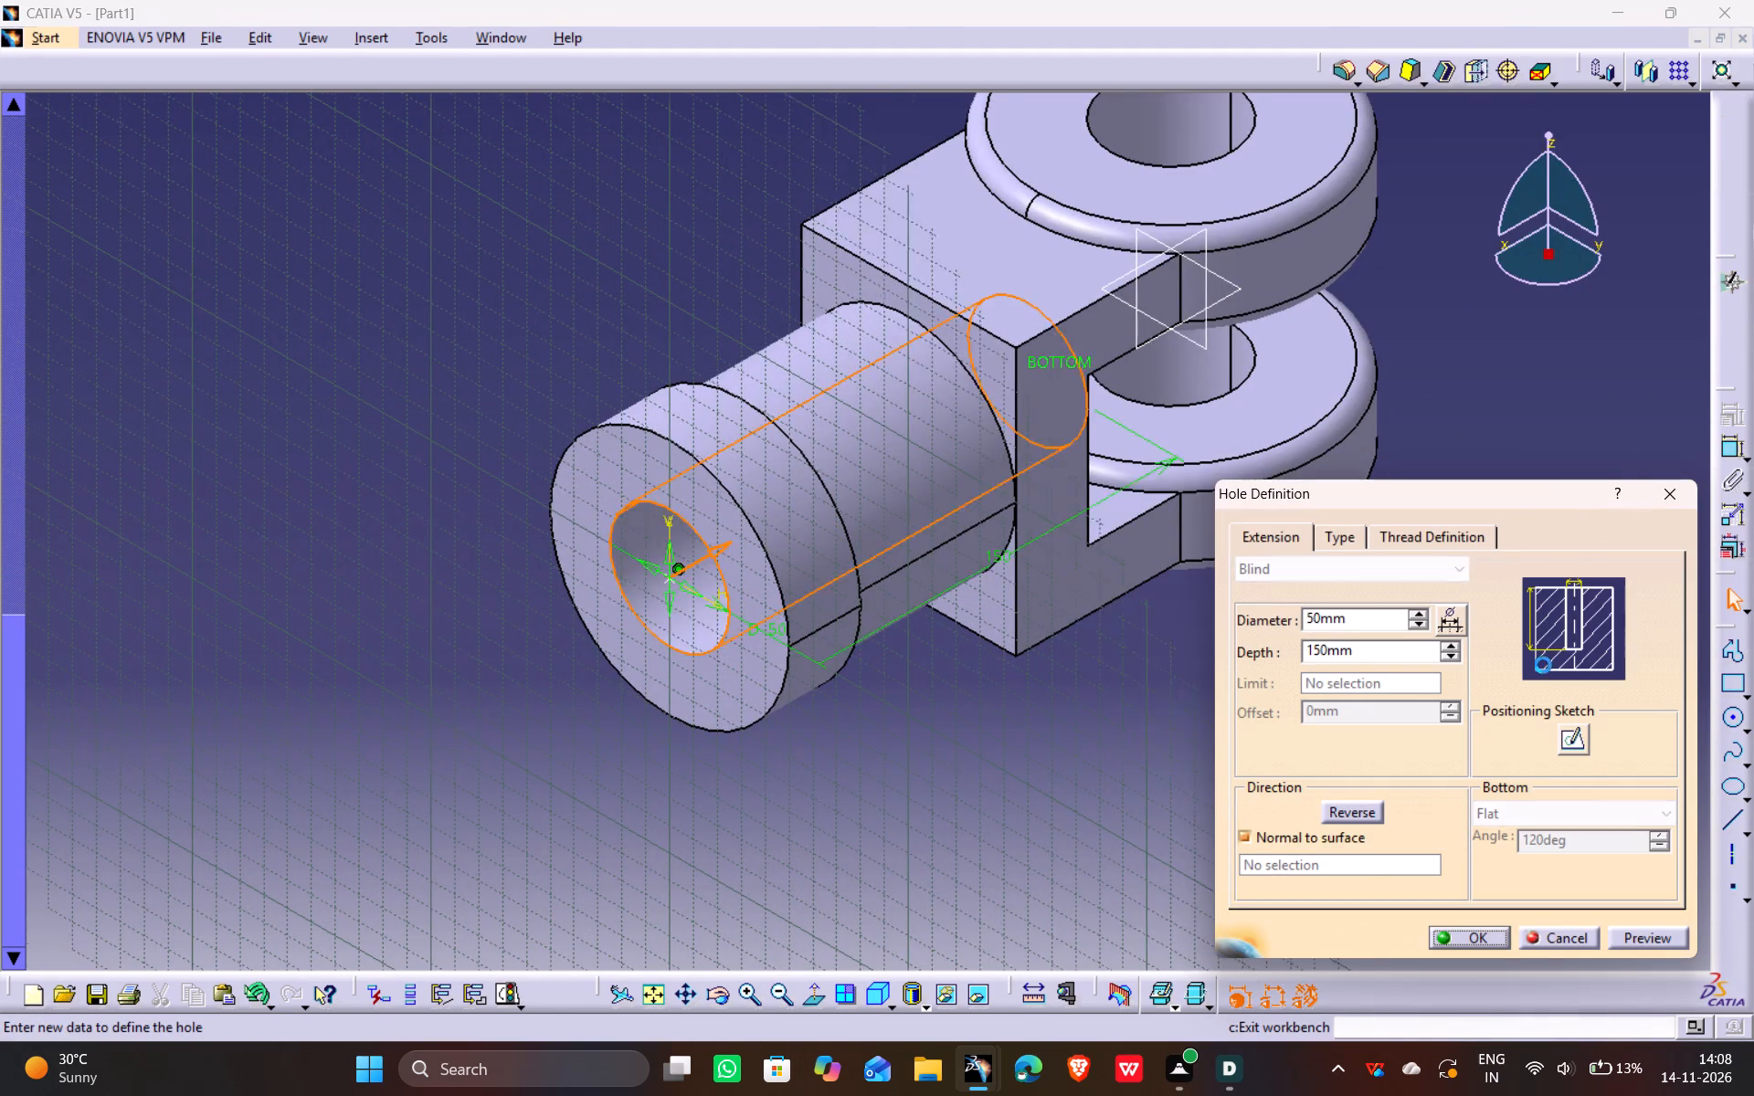
Preview the centred blind hole and apply its definition to cut it axially through the flange into the shank.
left_click(1647, 937)
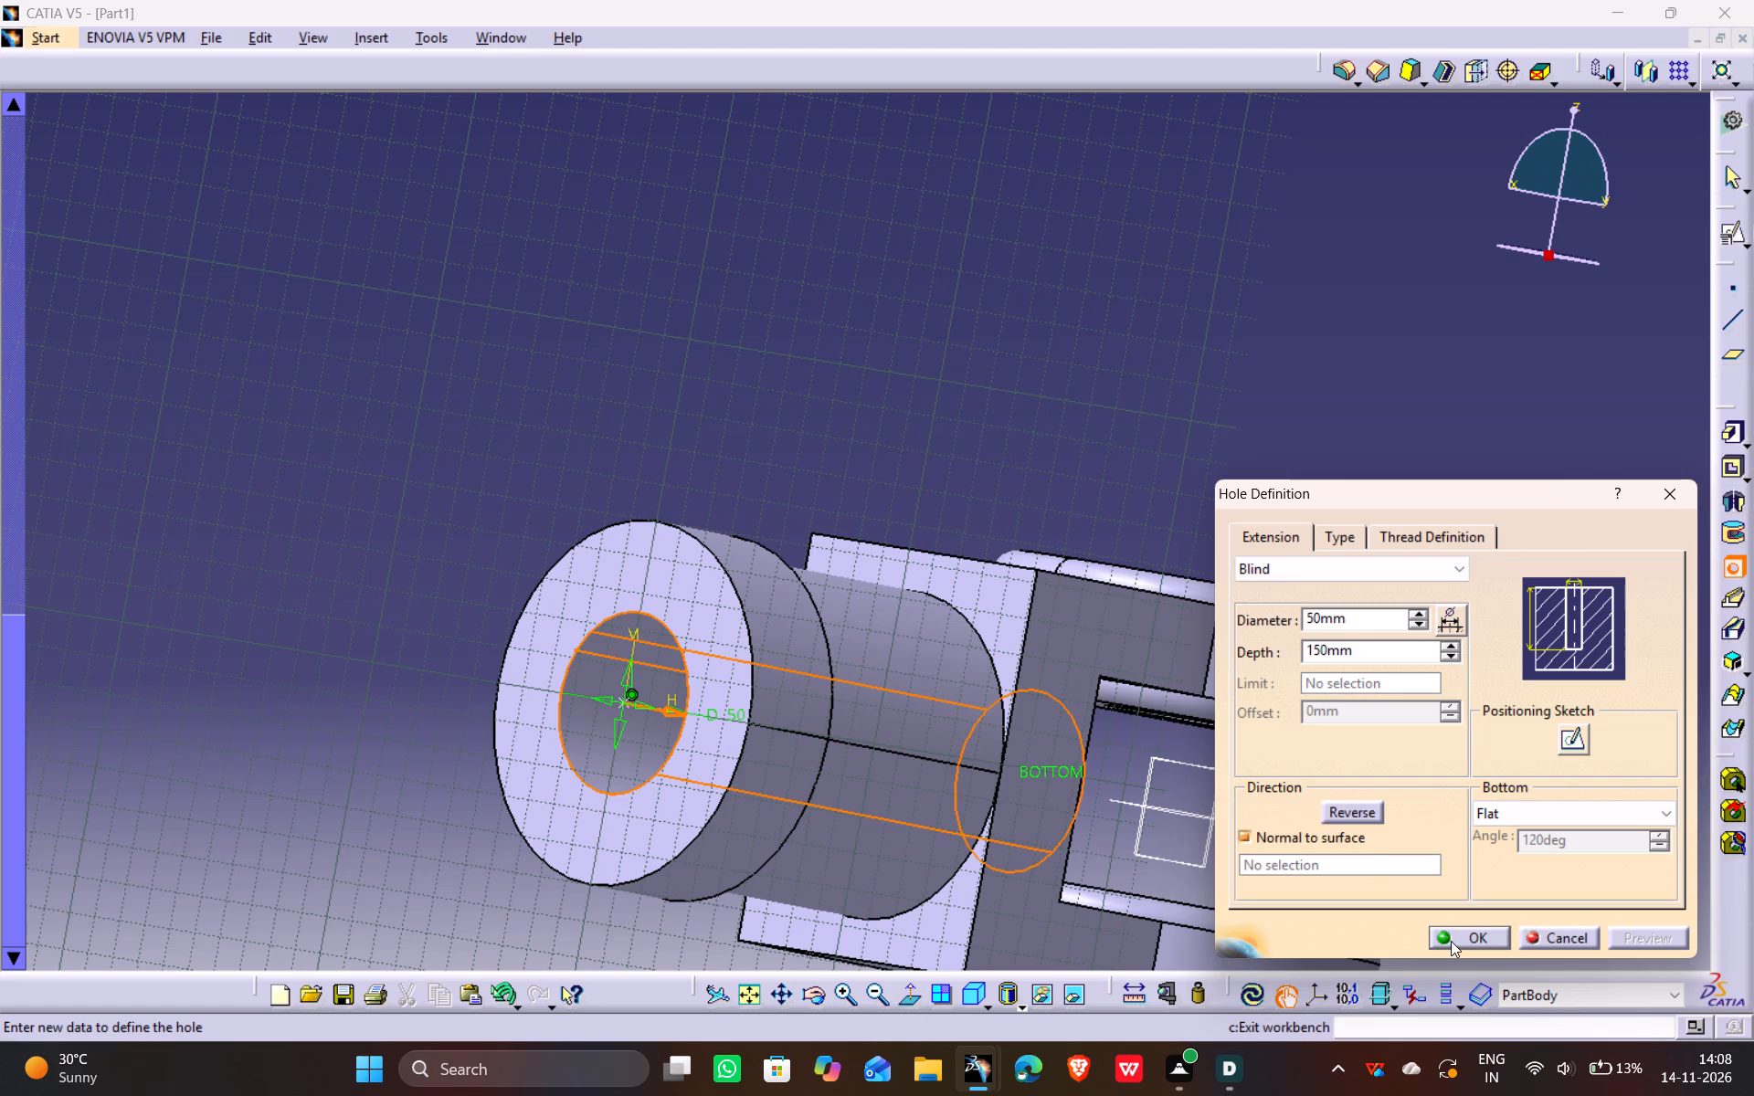
left_click(1451, 941)
left_click(1253, 468)
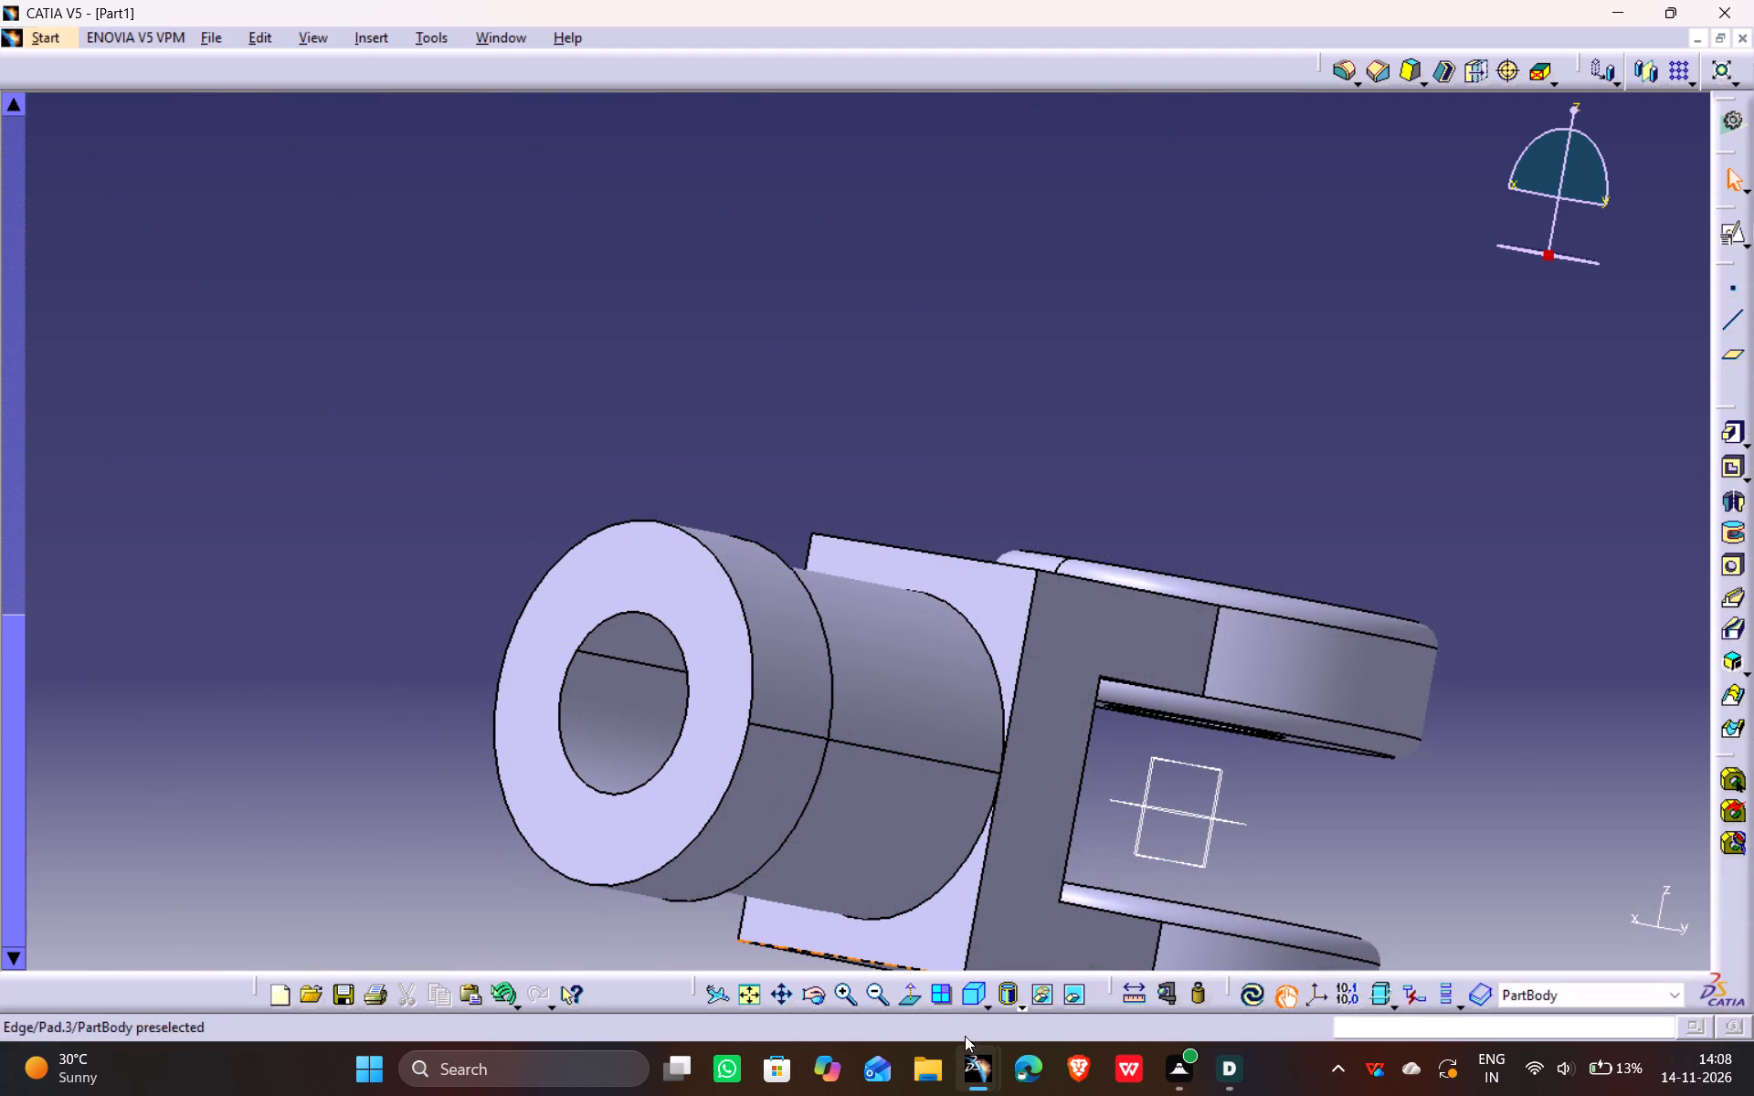
left_click(976, 998)
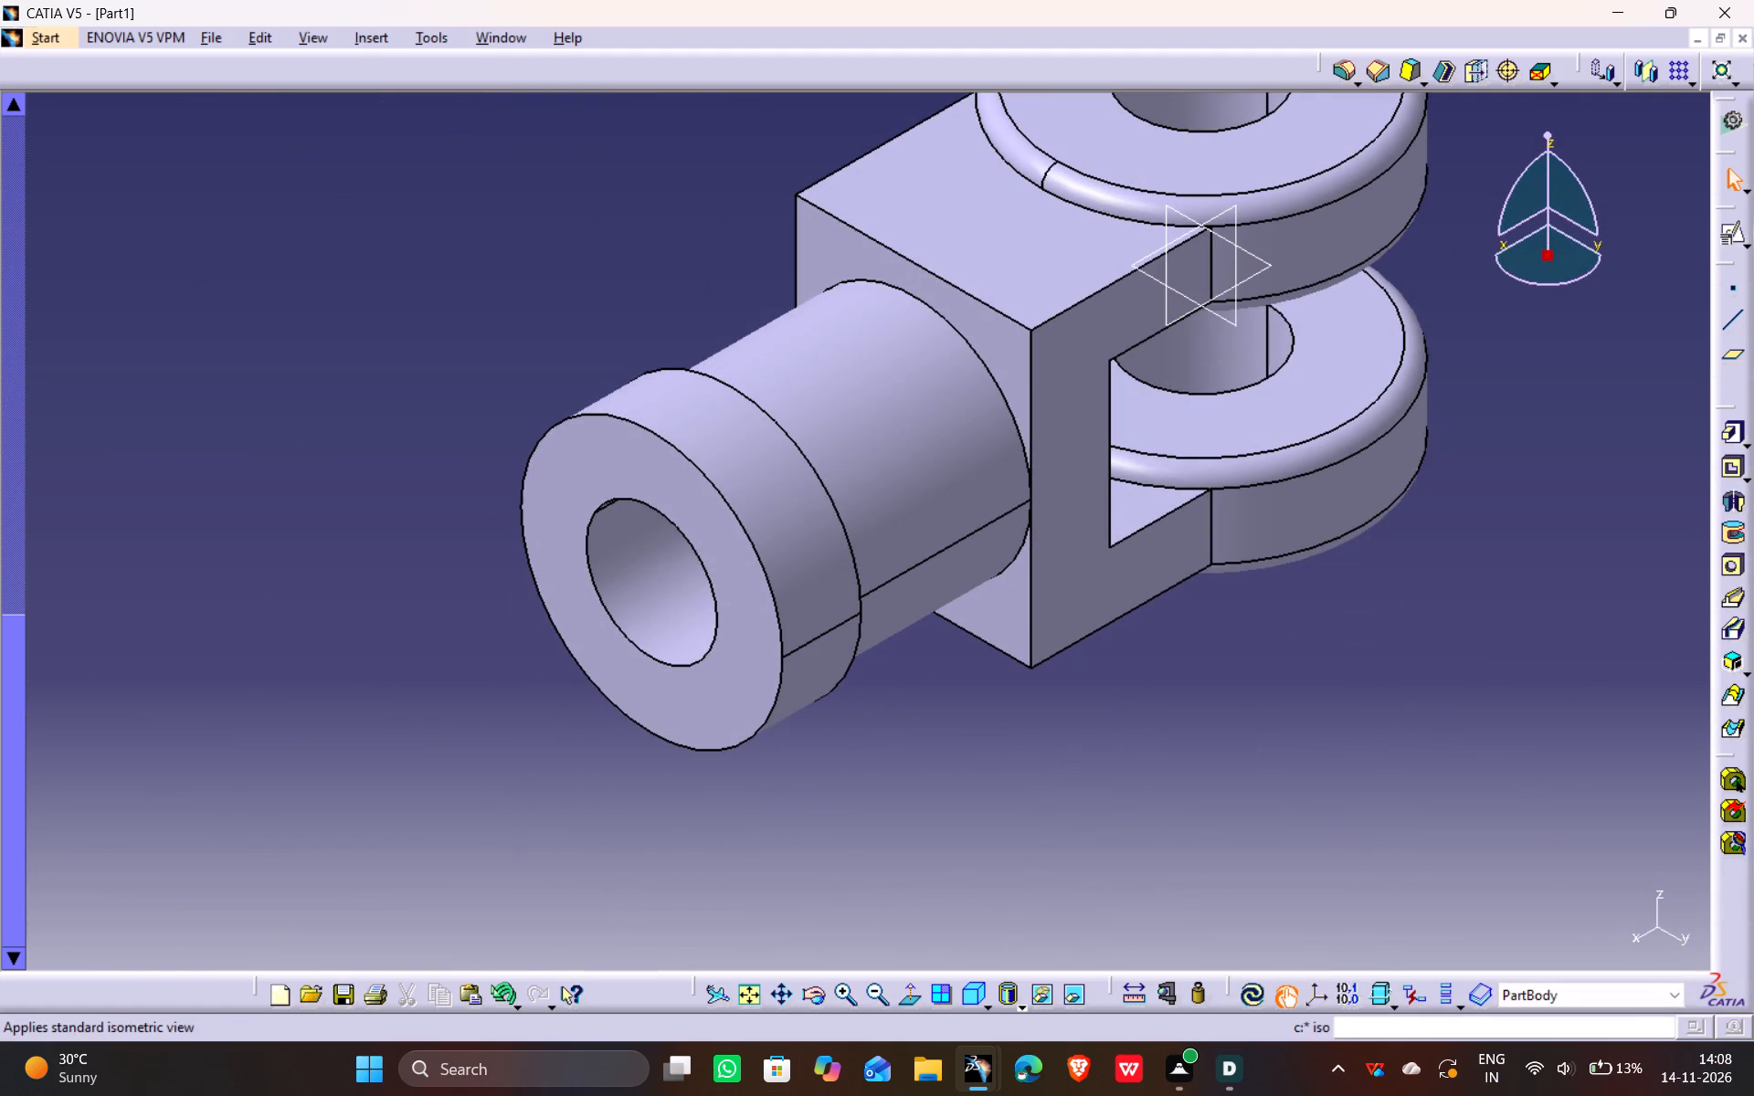
left_click(740, 999)
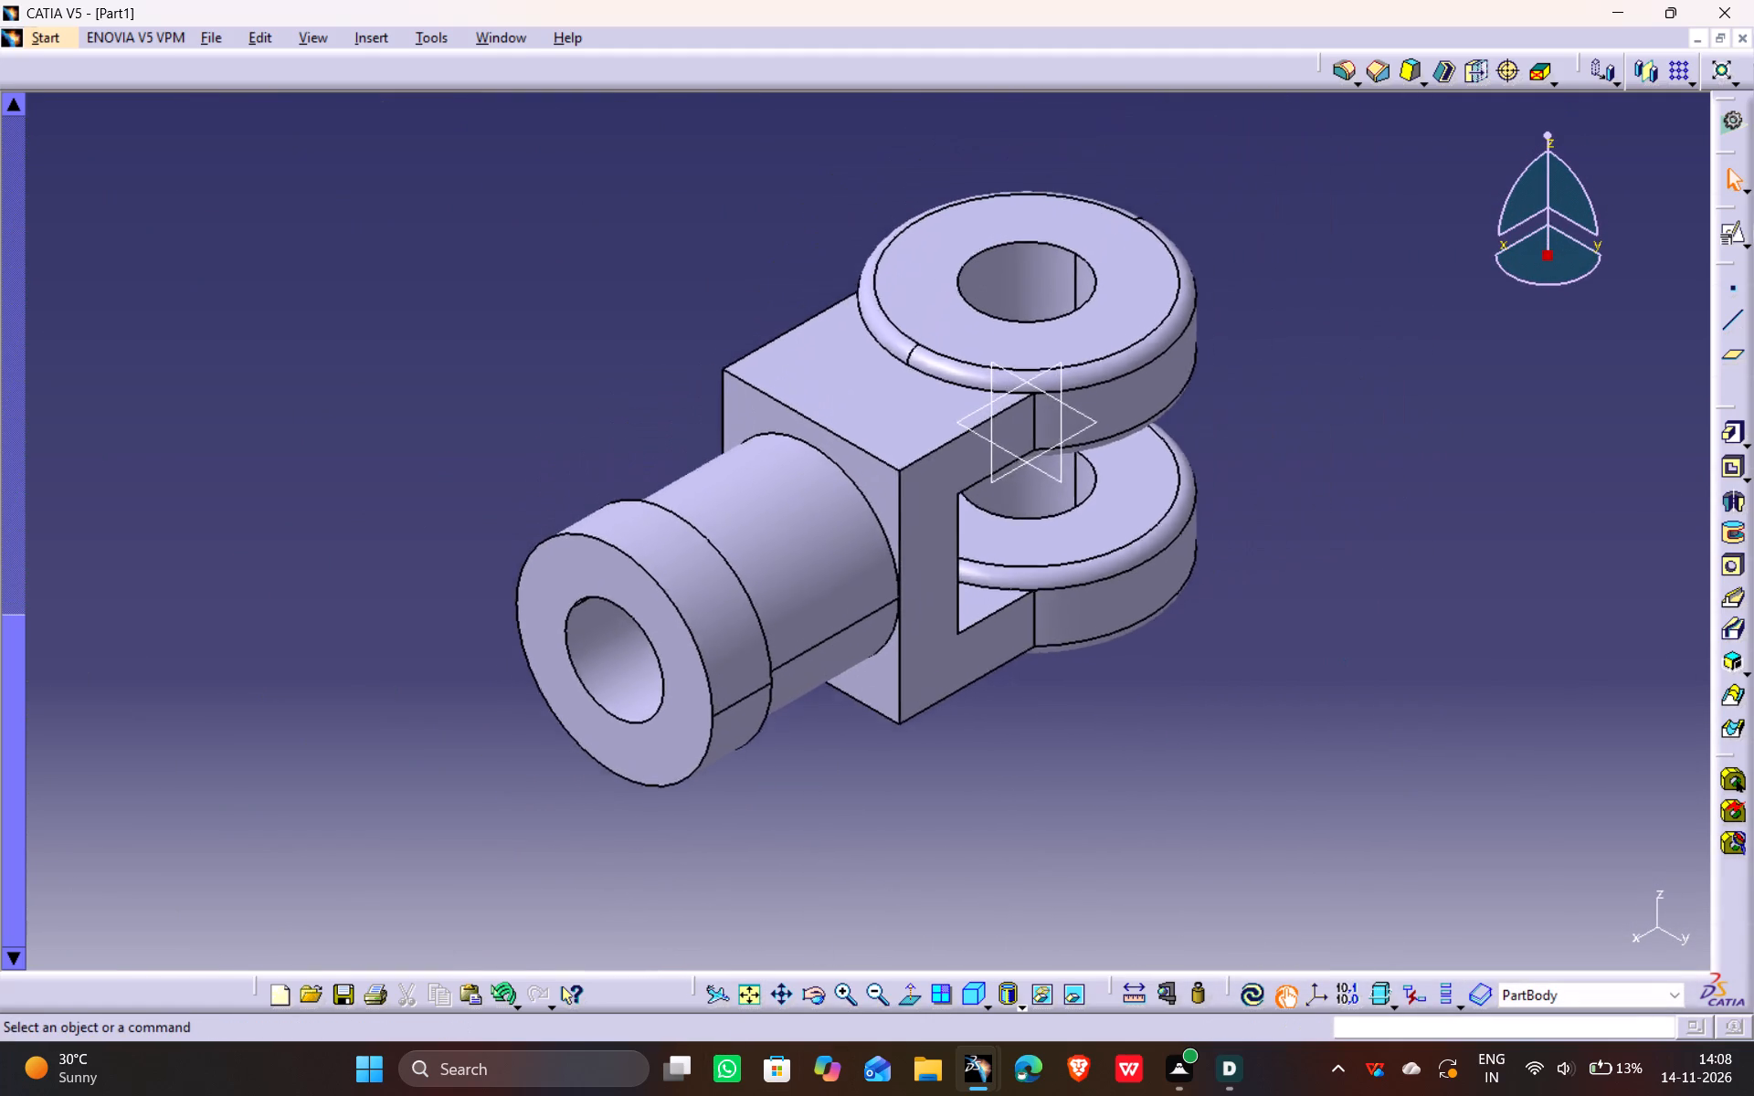
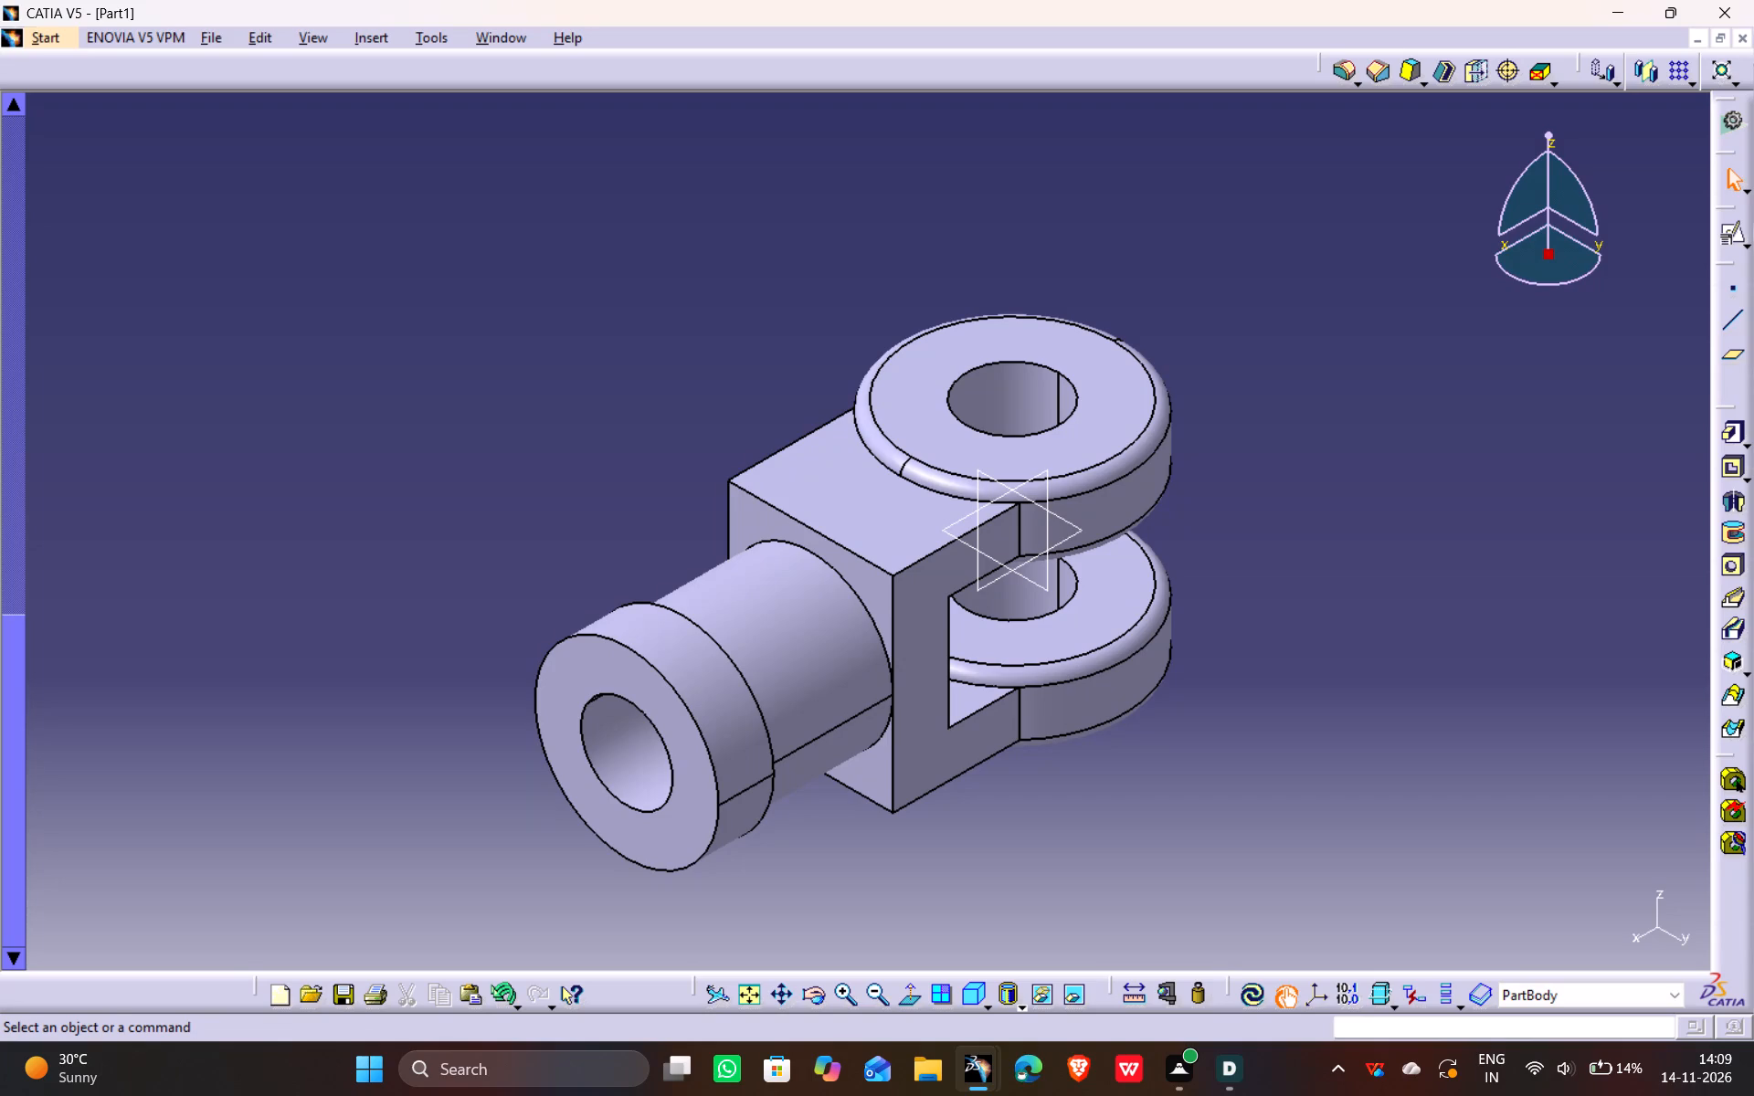
On a positioned sketch on the zx plane, draw a centred rectangle about 54 mm long on the shank's axis, between flange and block.
left_click(1009, 490)
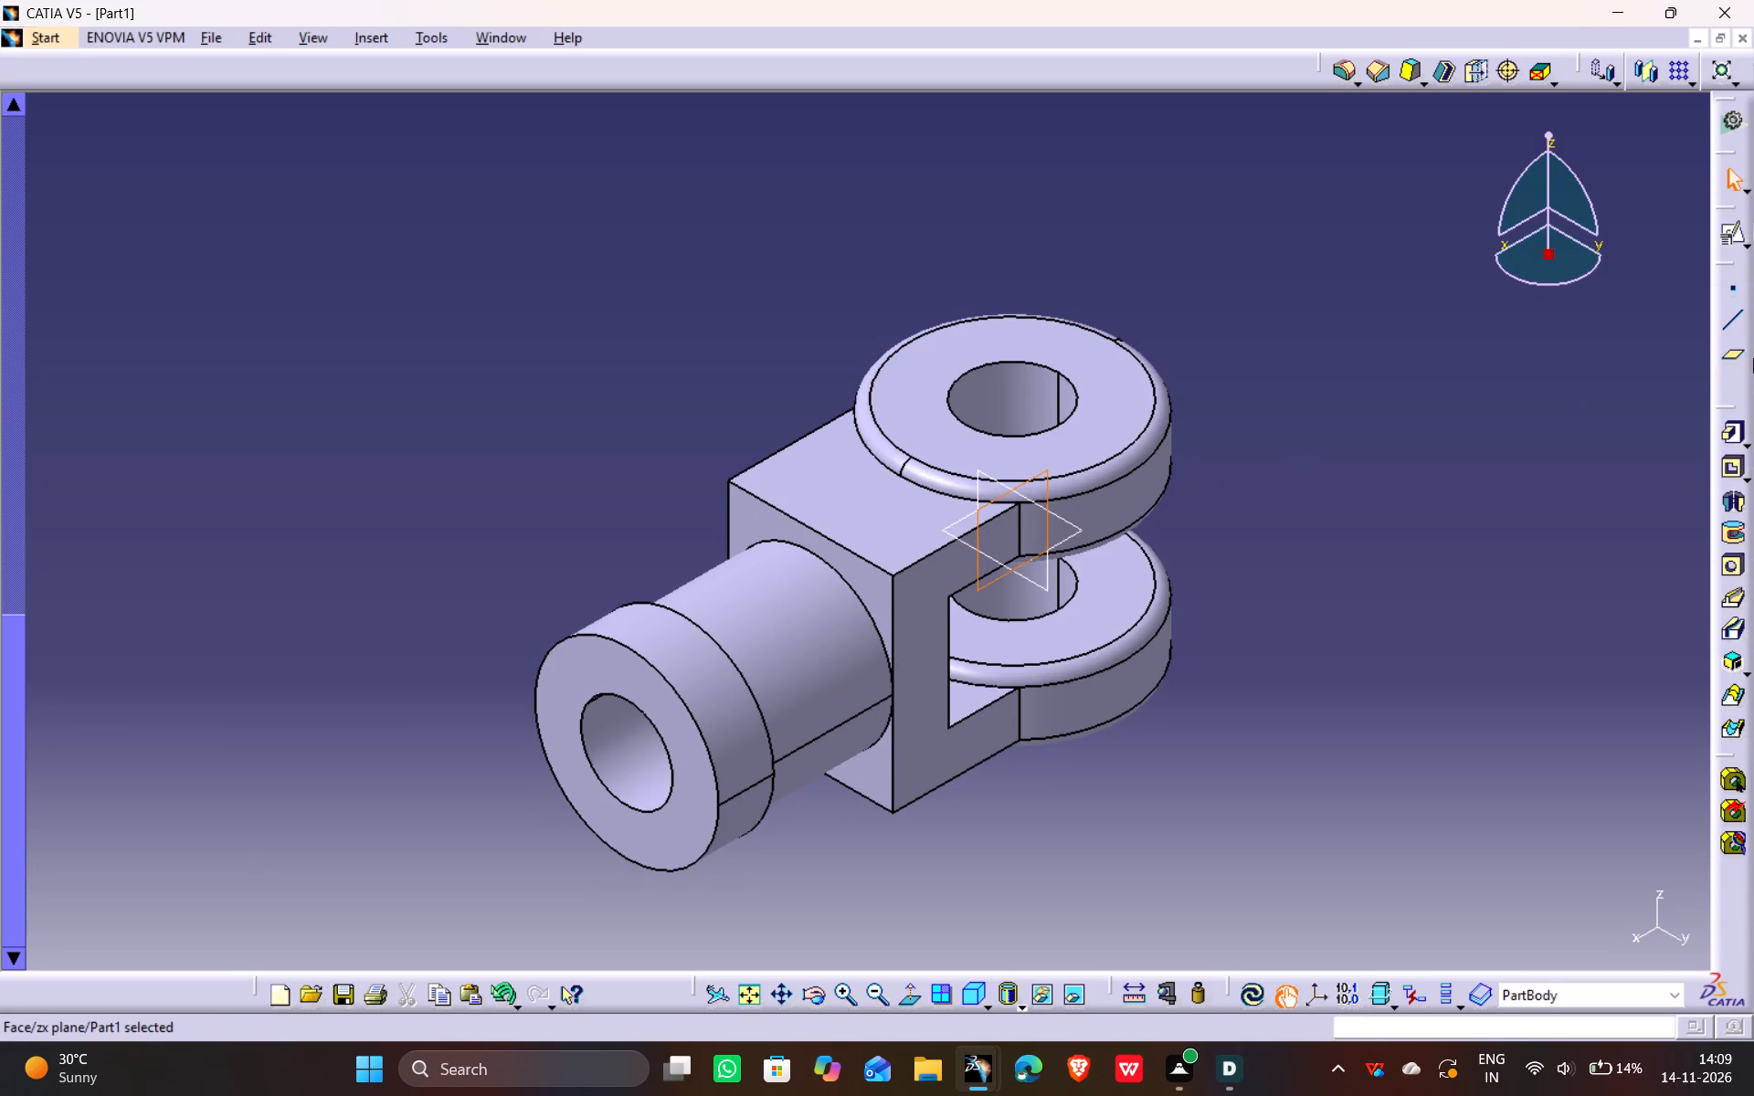
left_click(1724, 237)
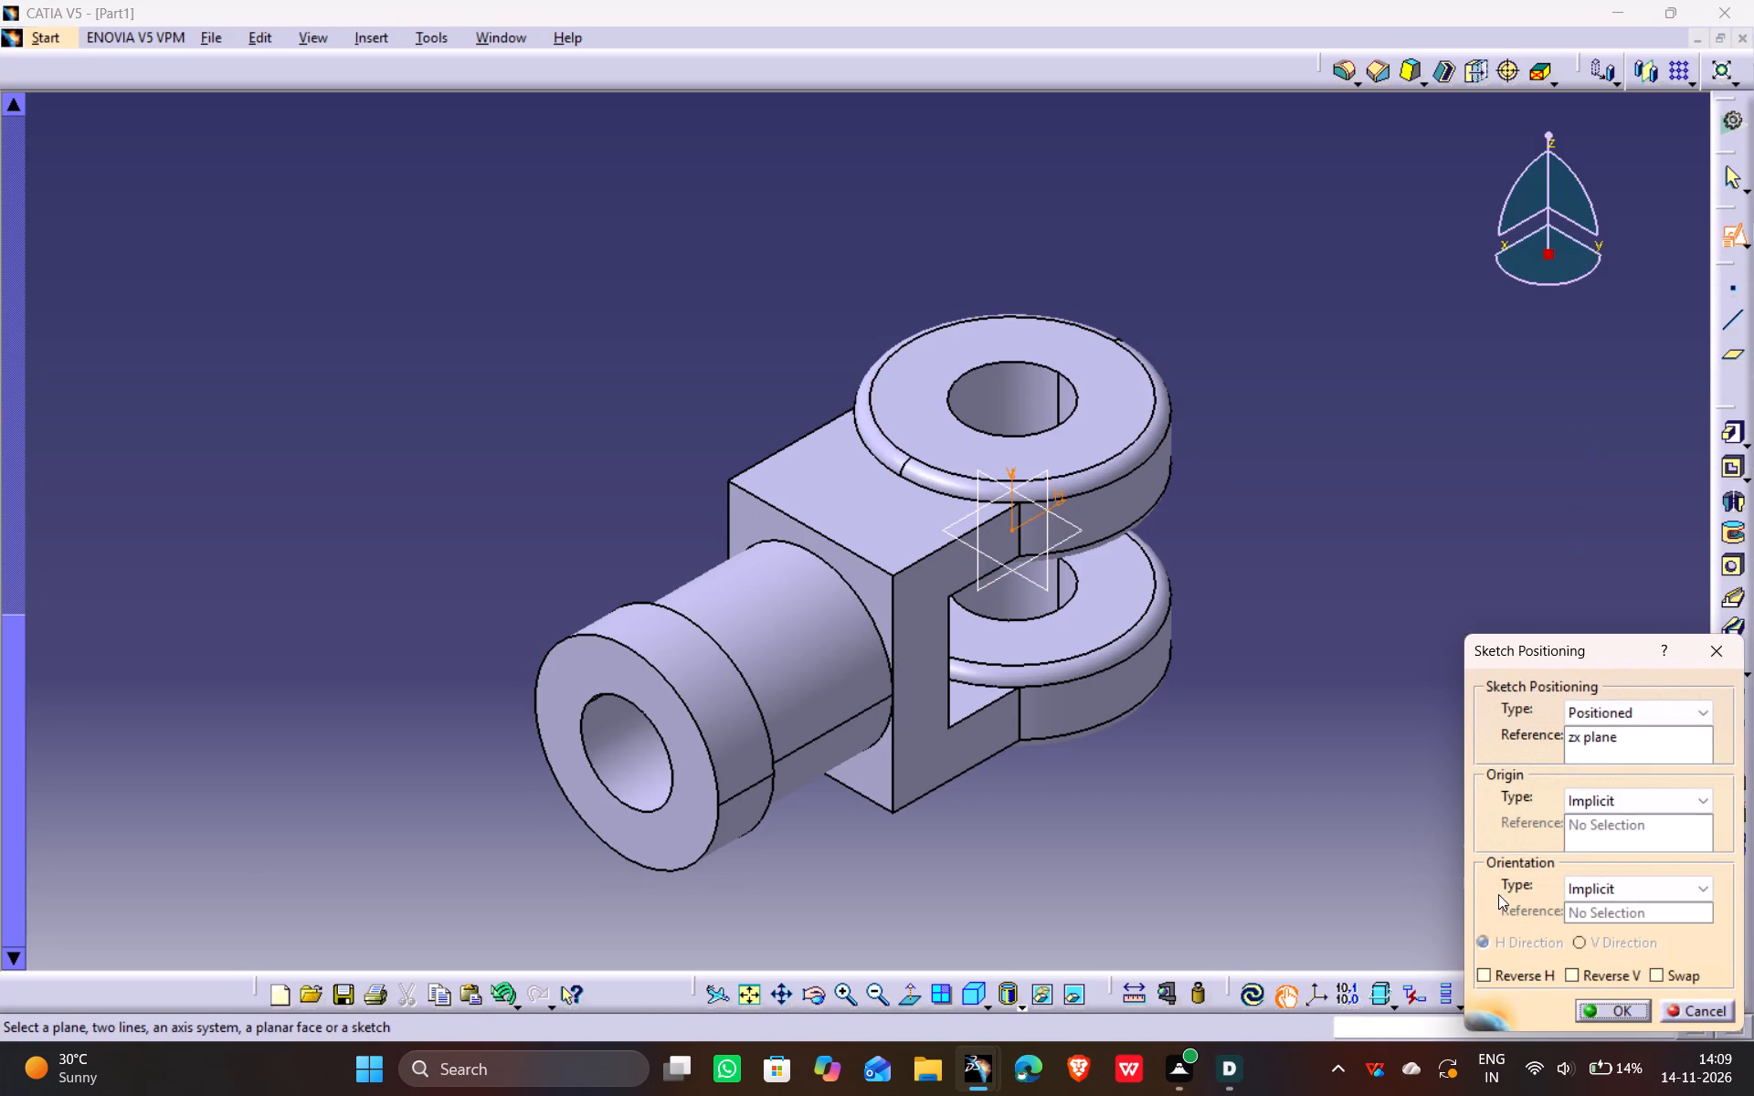
left_click(1610, 1009)
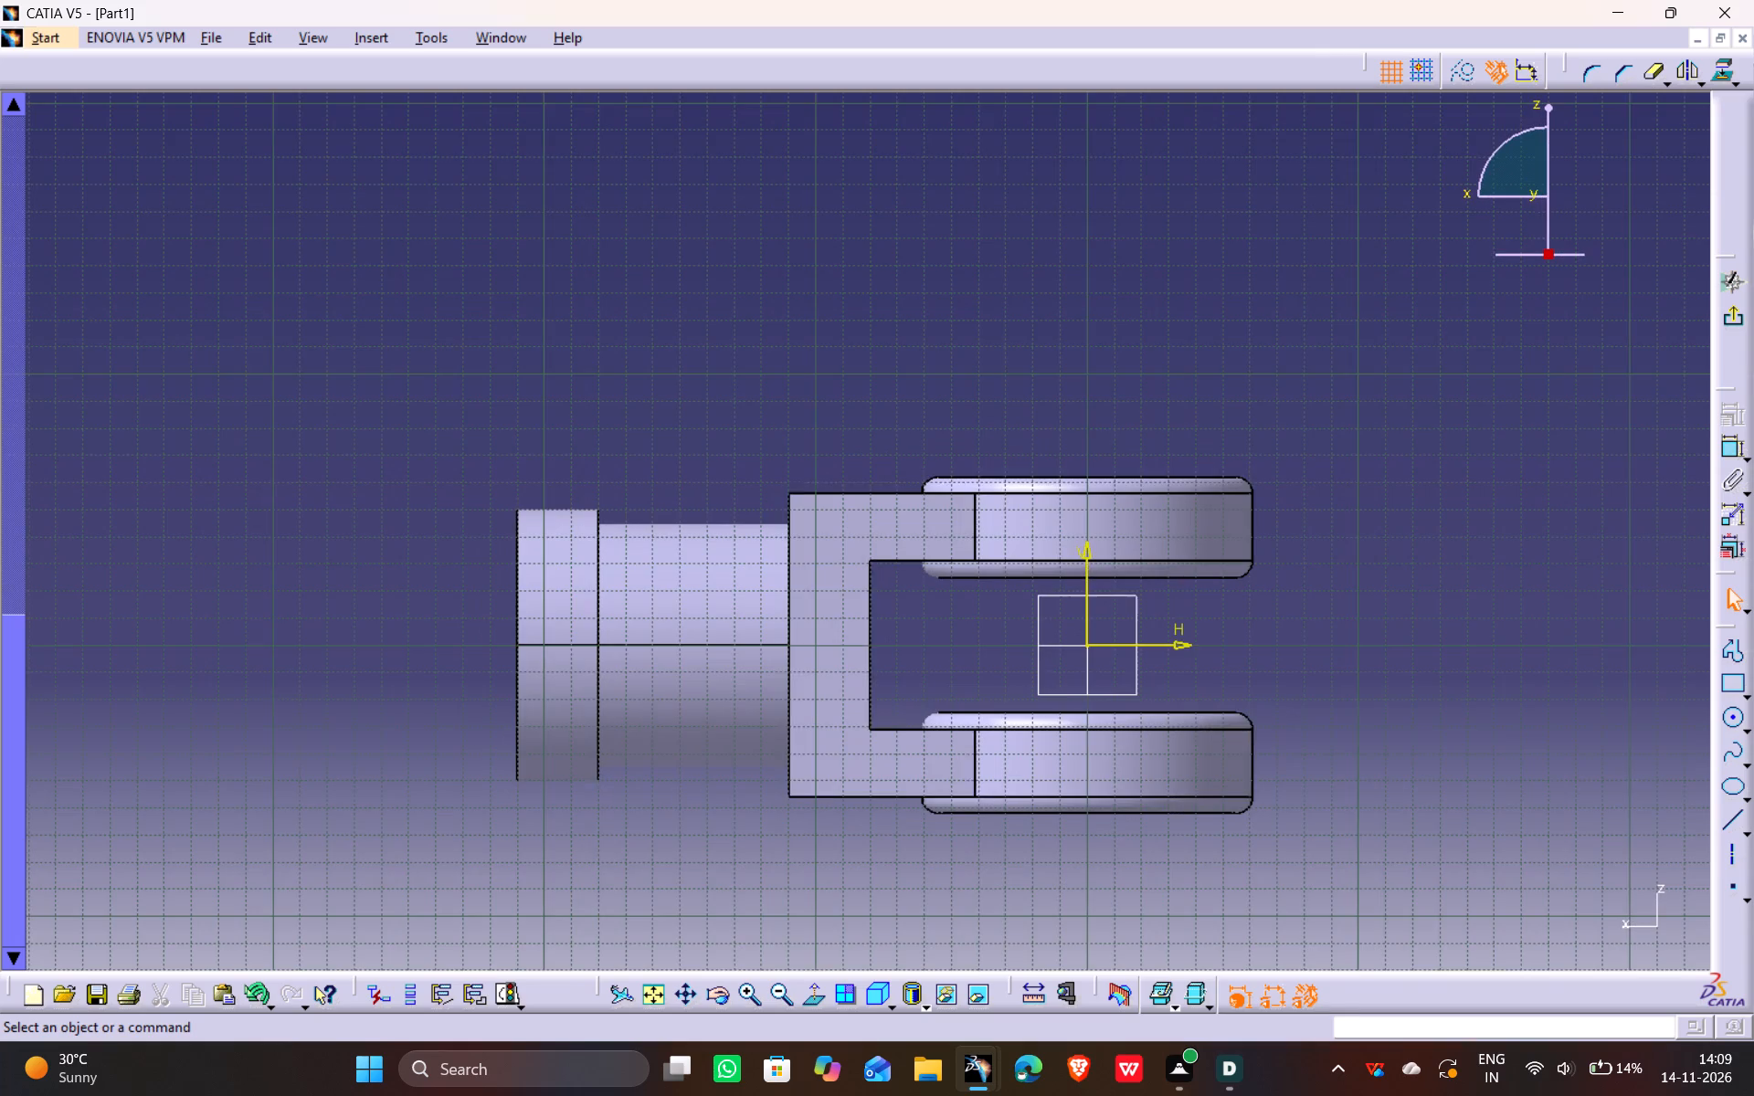
middle_click_drag(935, 775, 977, 788)
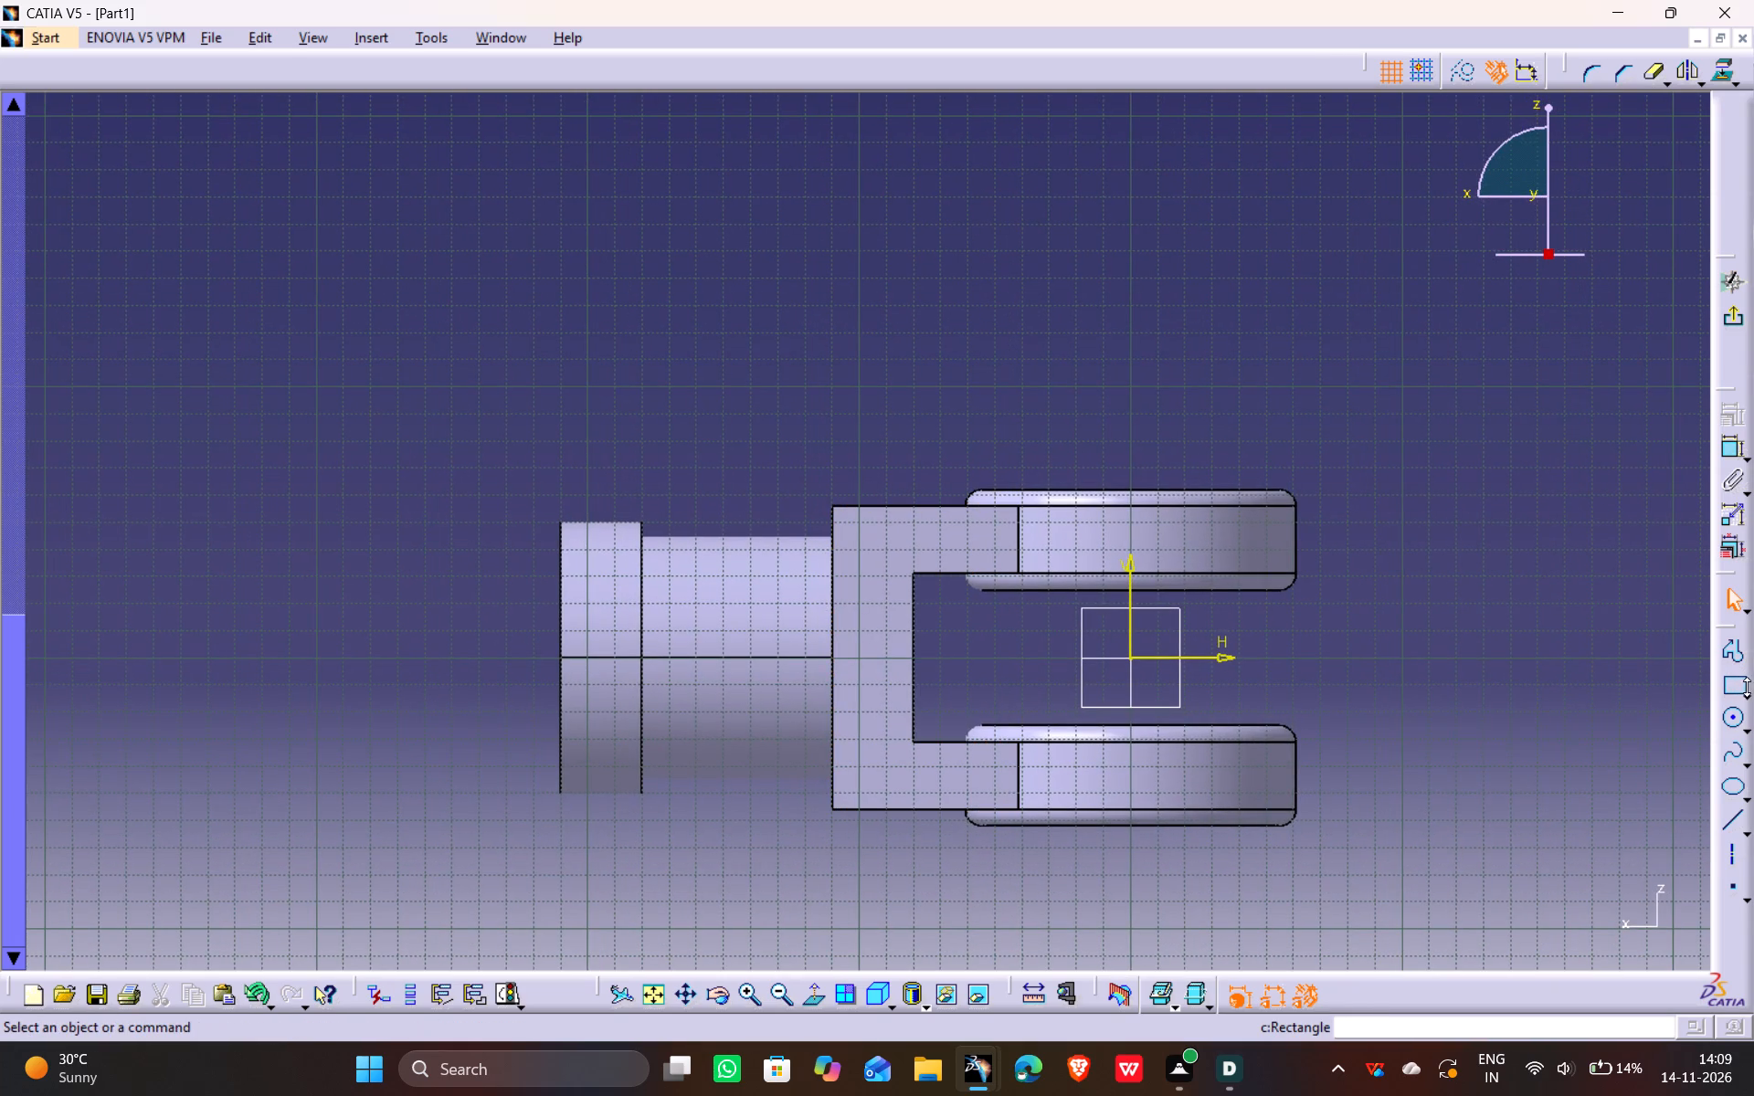
left_click(1747, 687)
left_click(1706, 708)
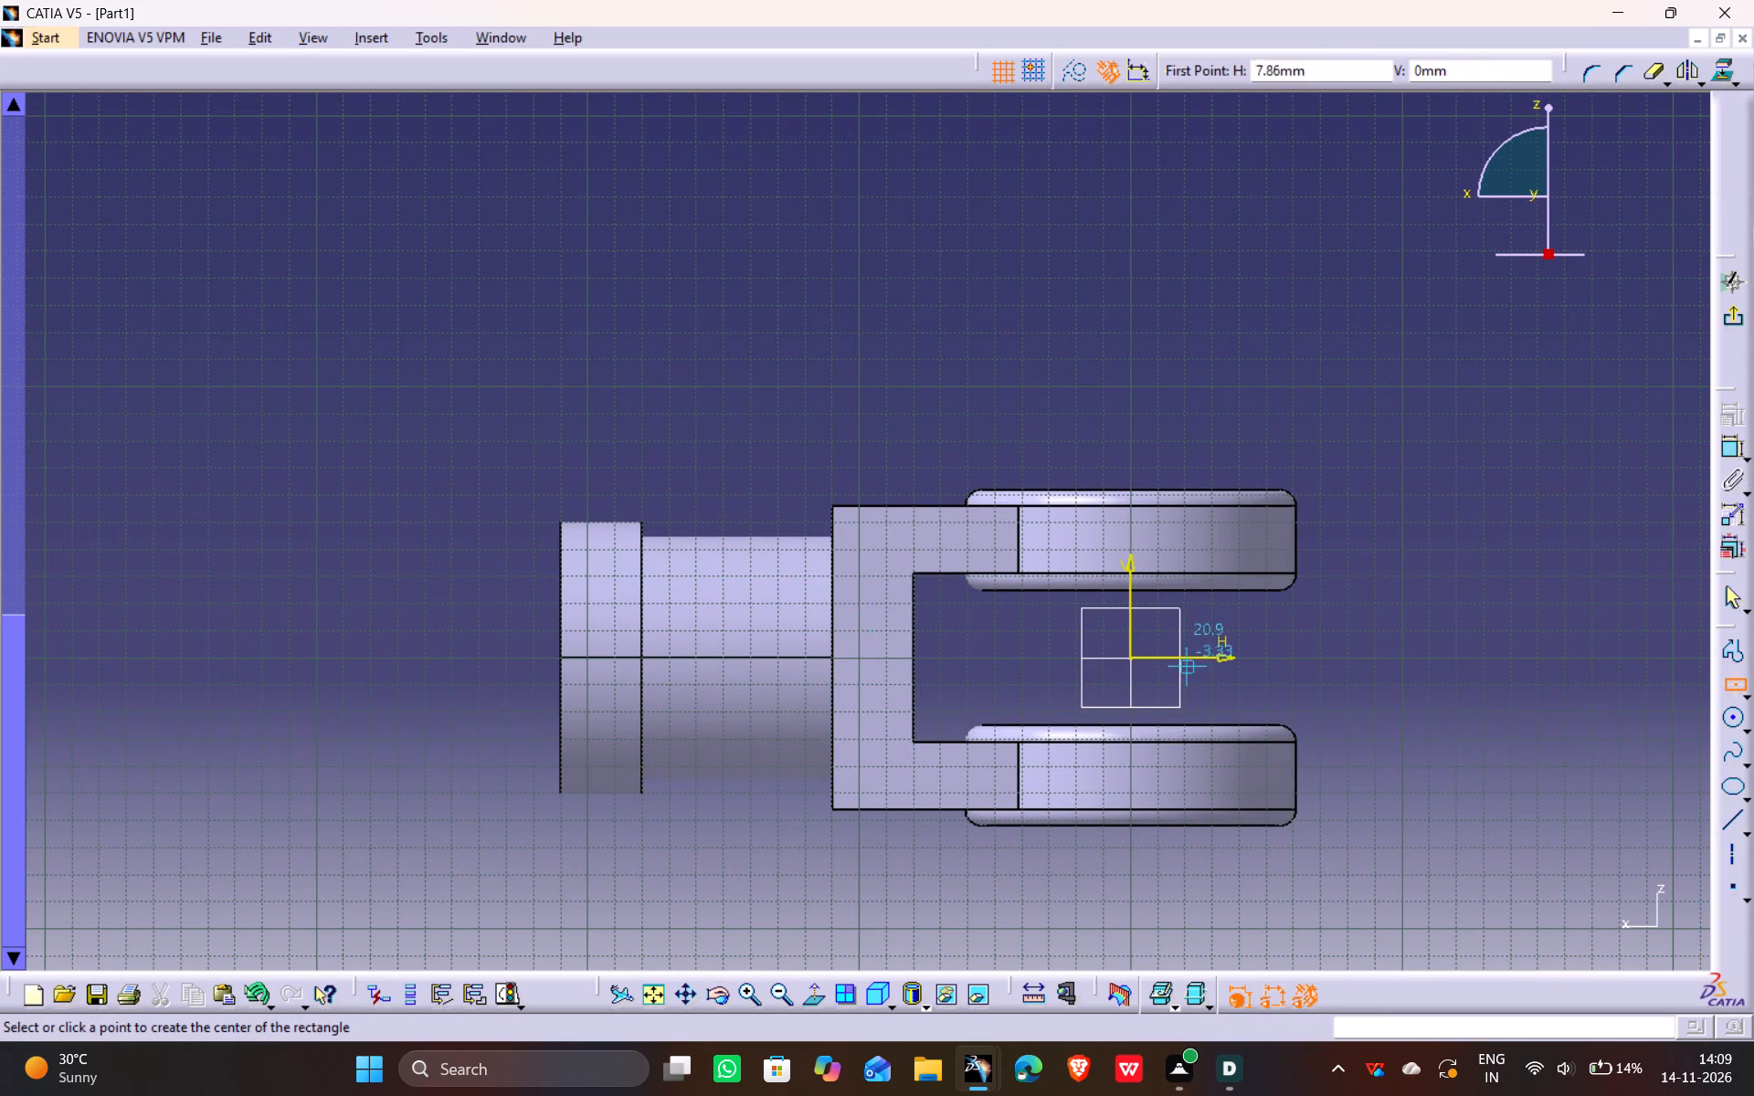
left_click(734, 659)
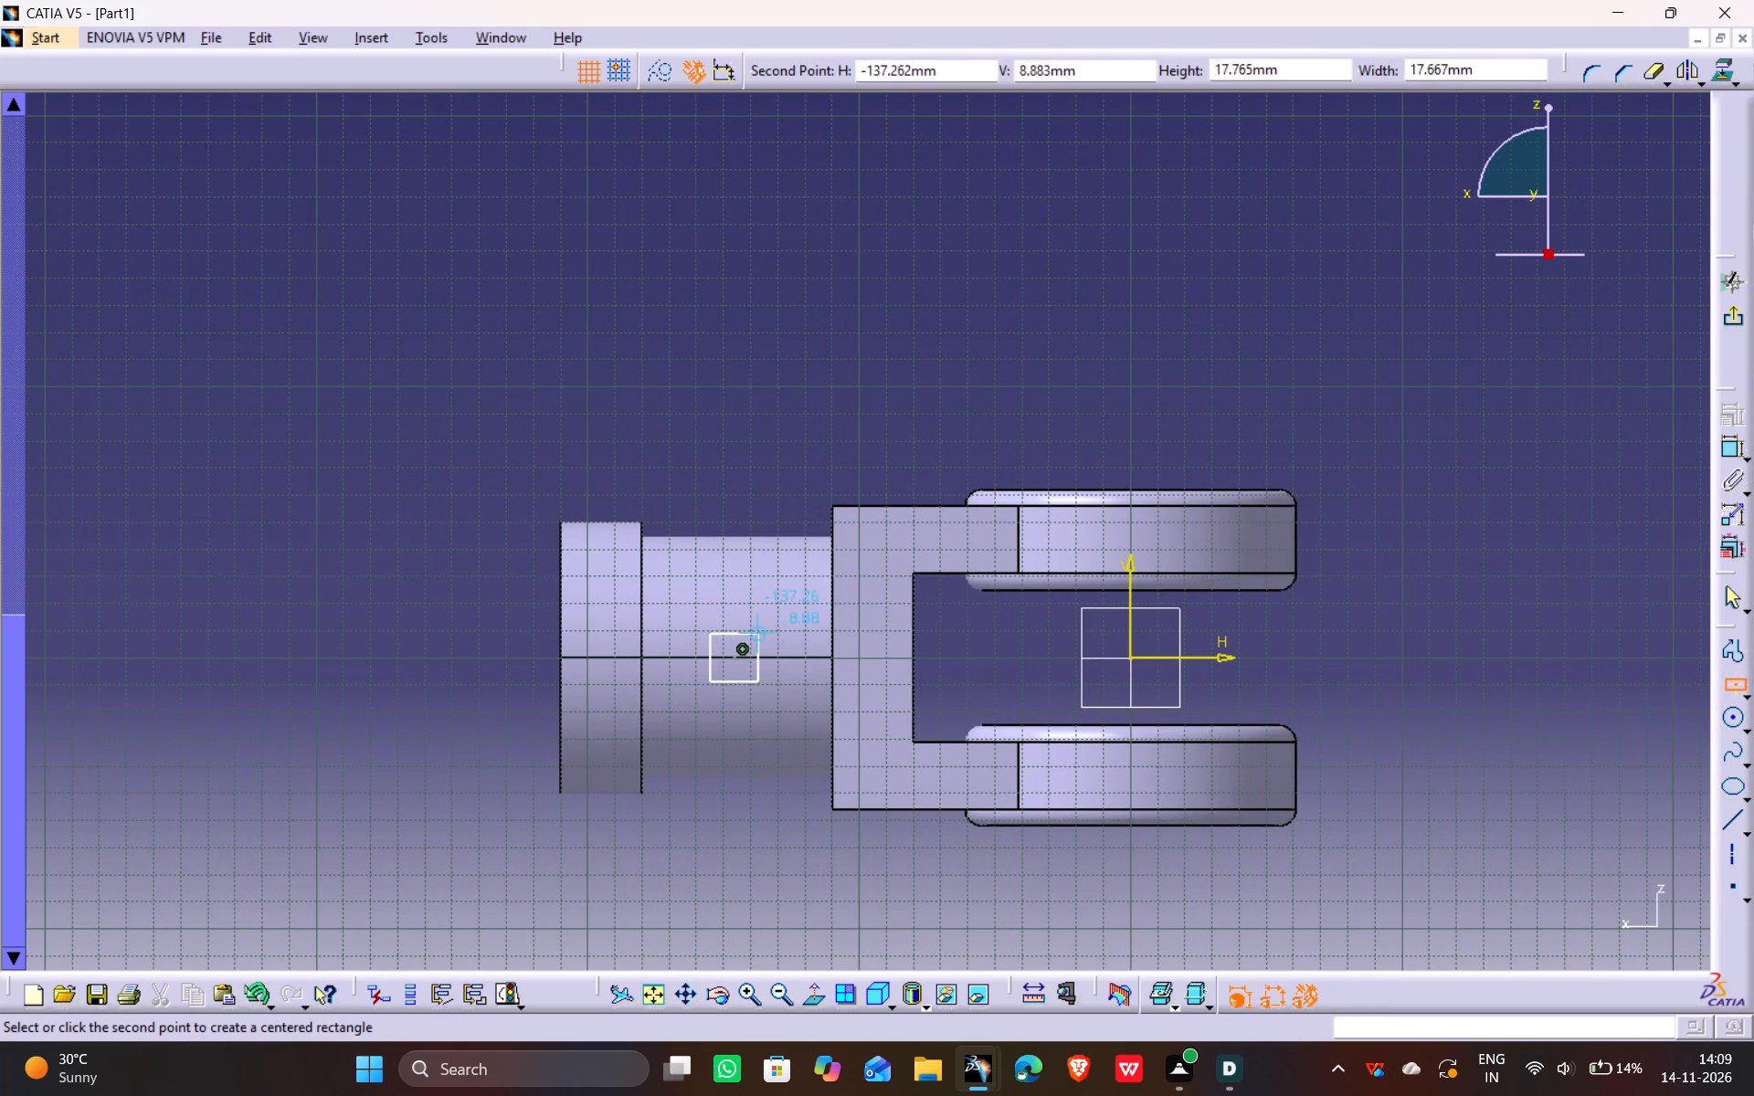
left_click(806, 645)
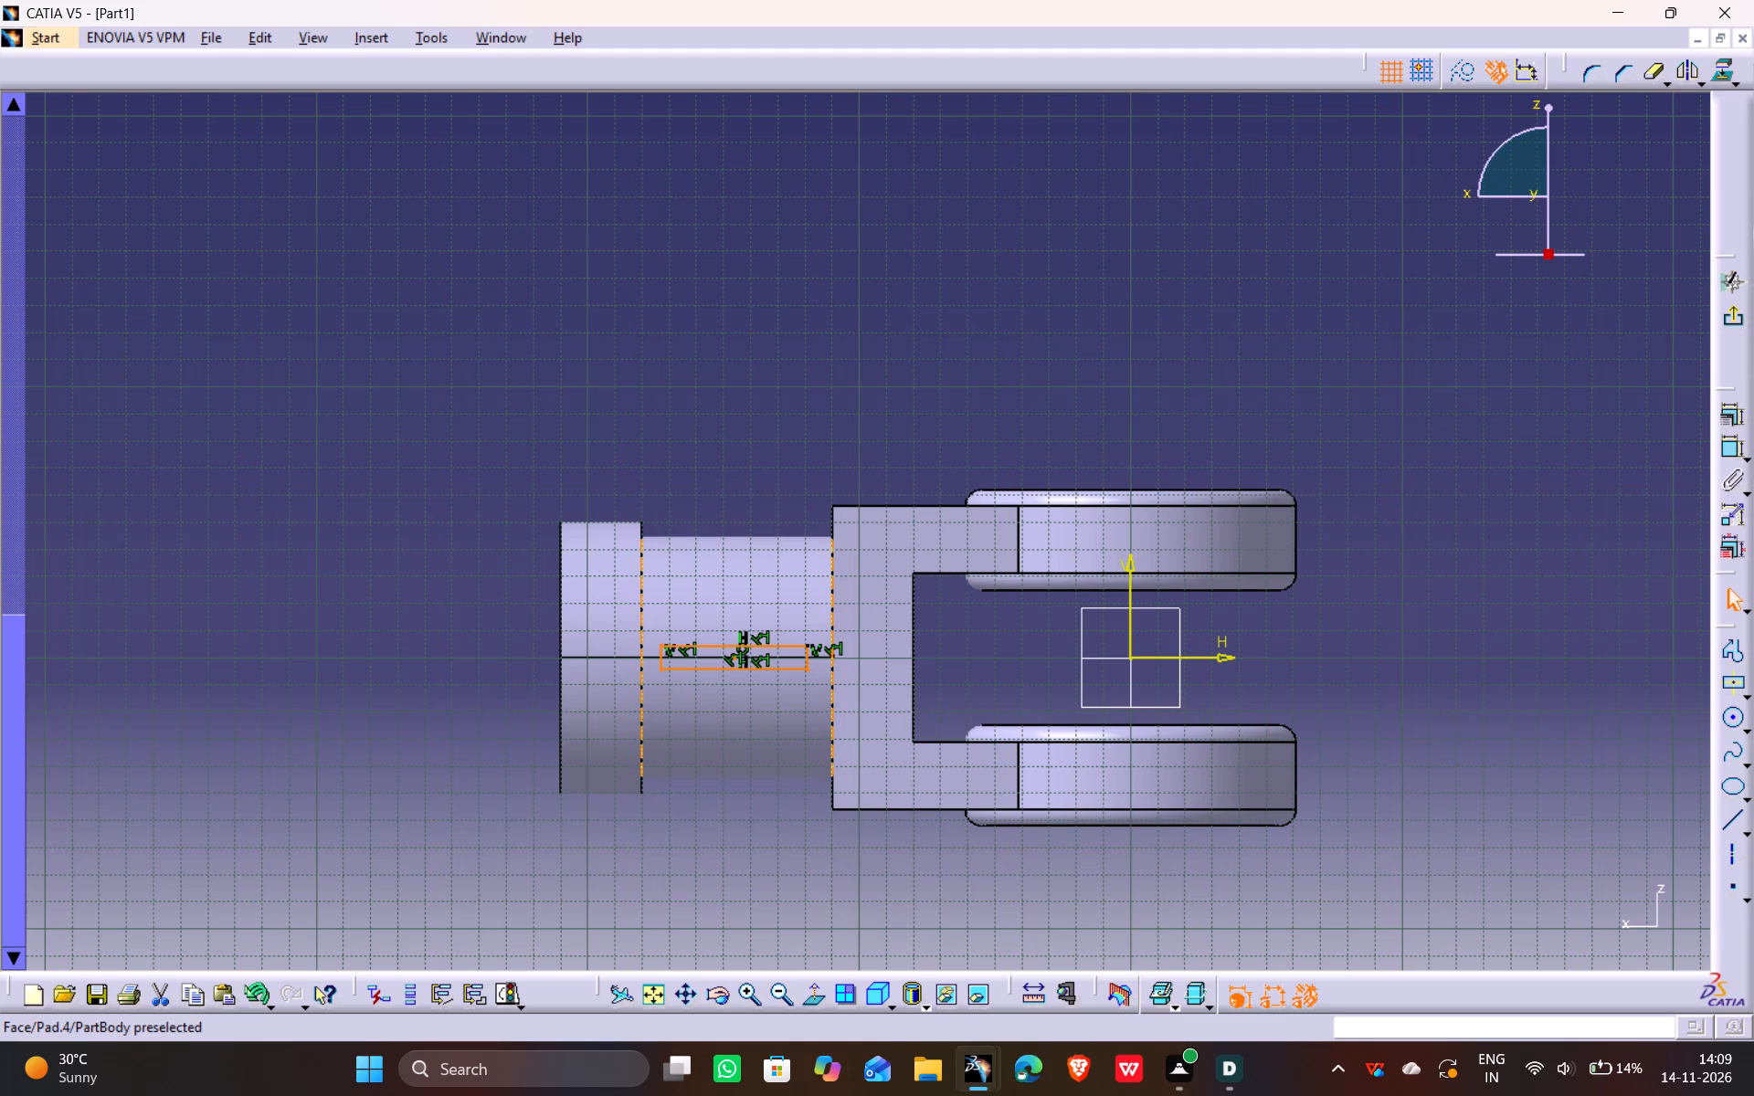
left_click(804, 439)
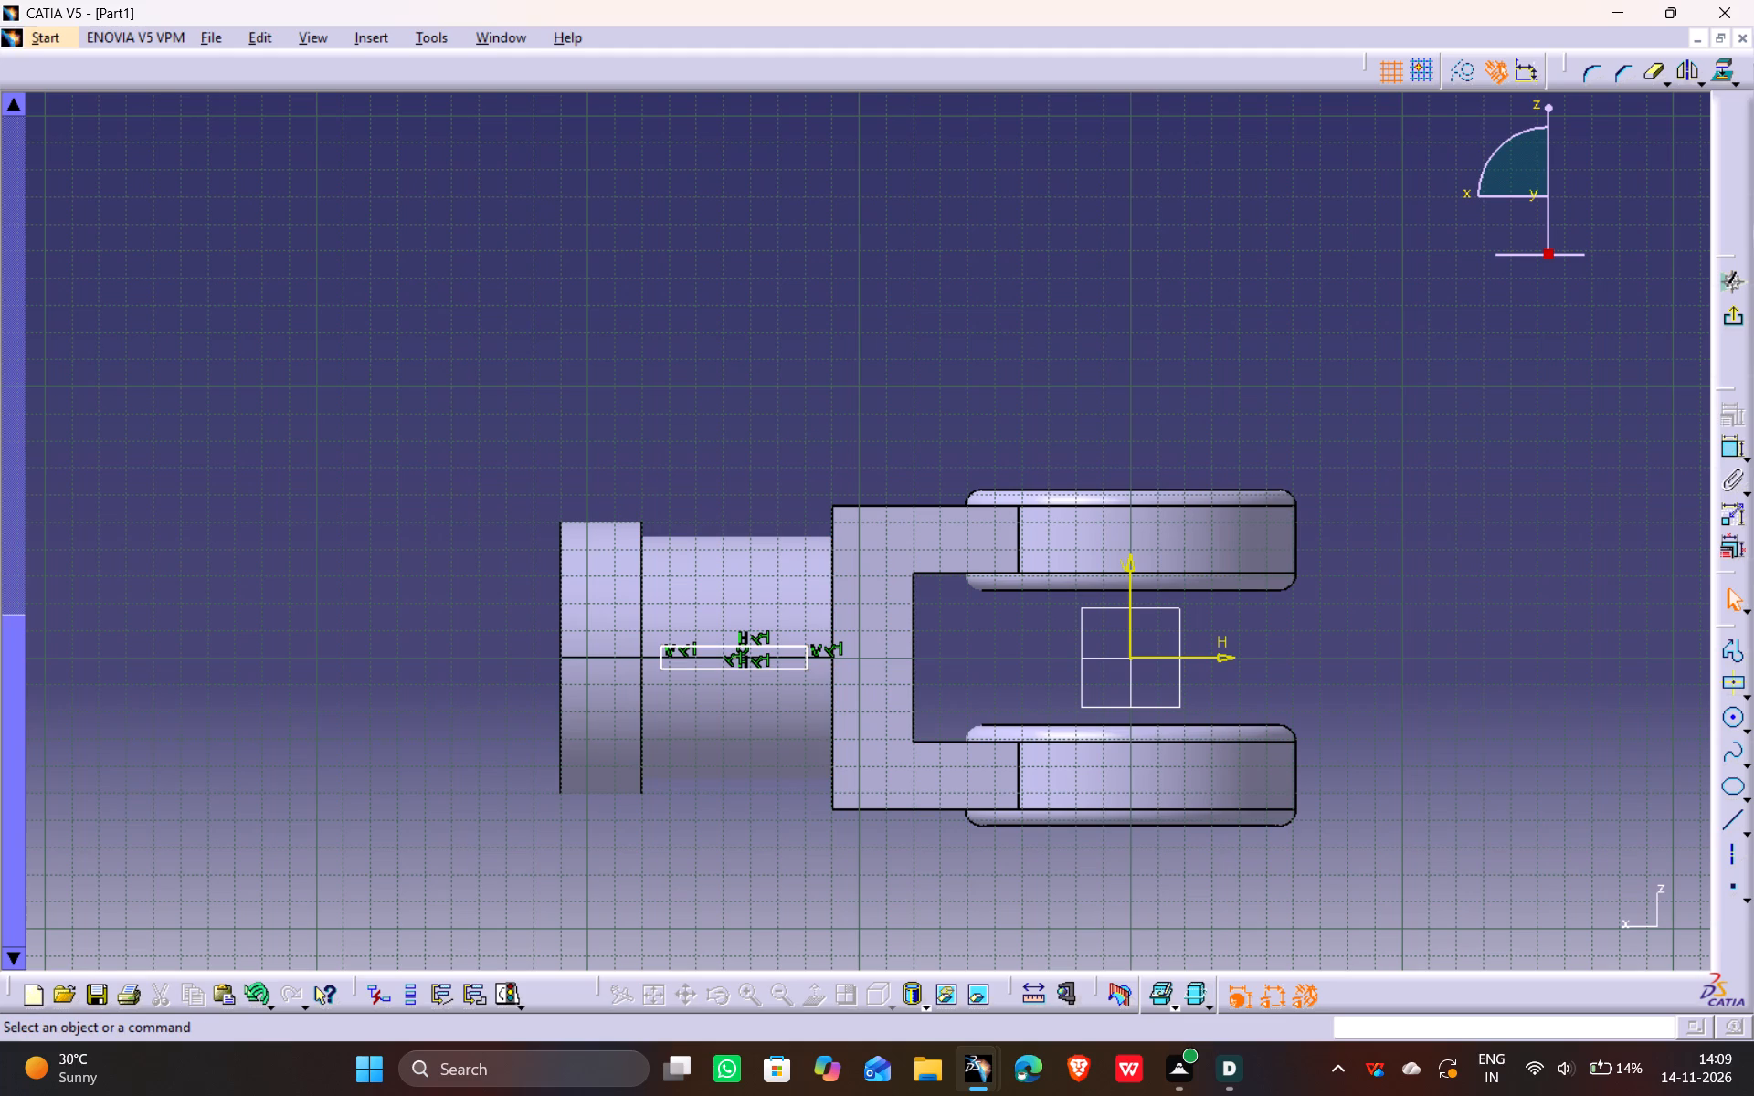
Dimension the rectangle's long side and set its length to 55 mm.
left_click(731, 643)
left_click(1724, 444)
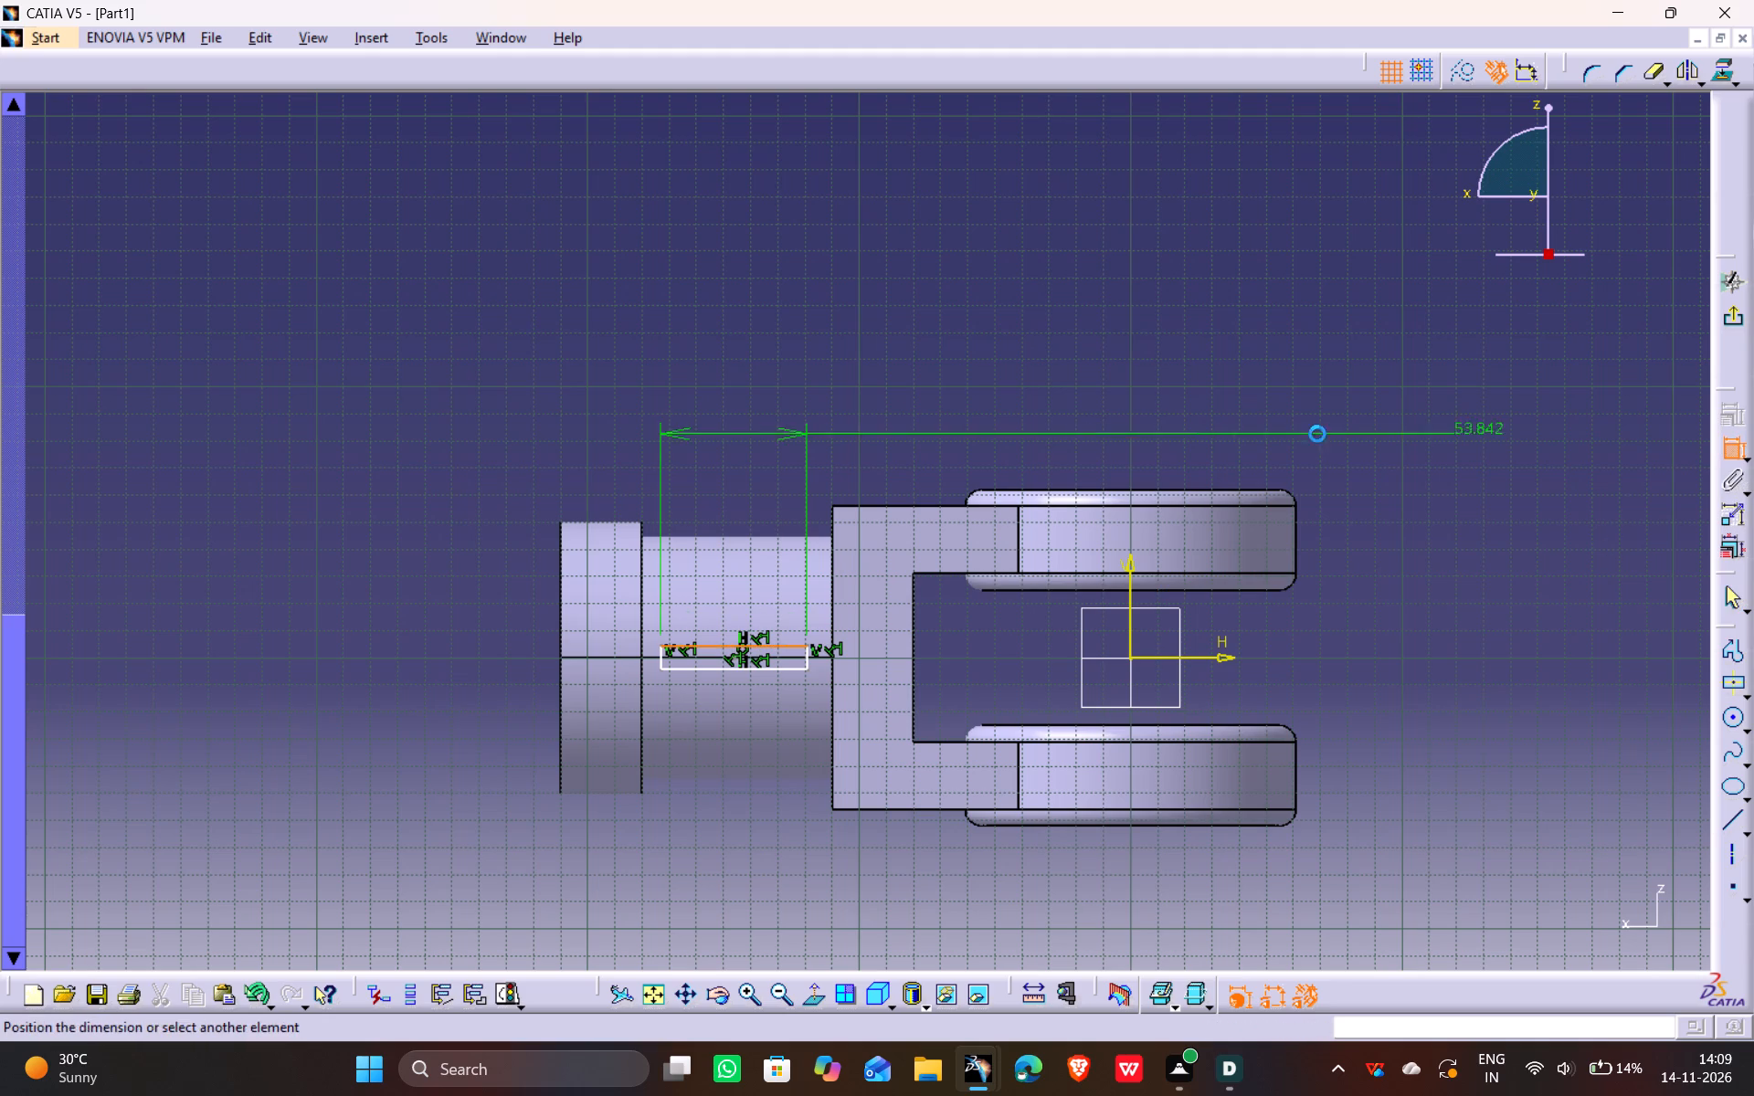
left_click(965, 406)
double_click(963, 398)
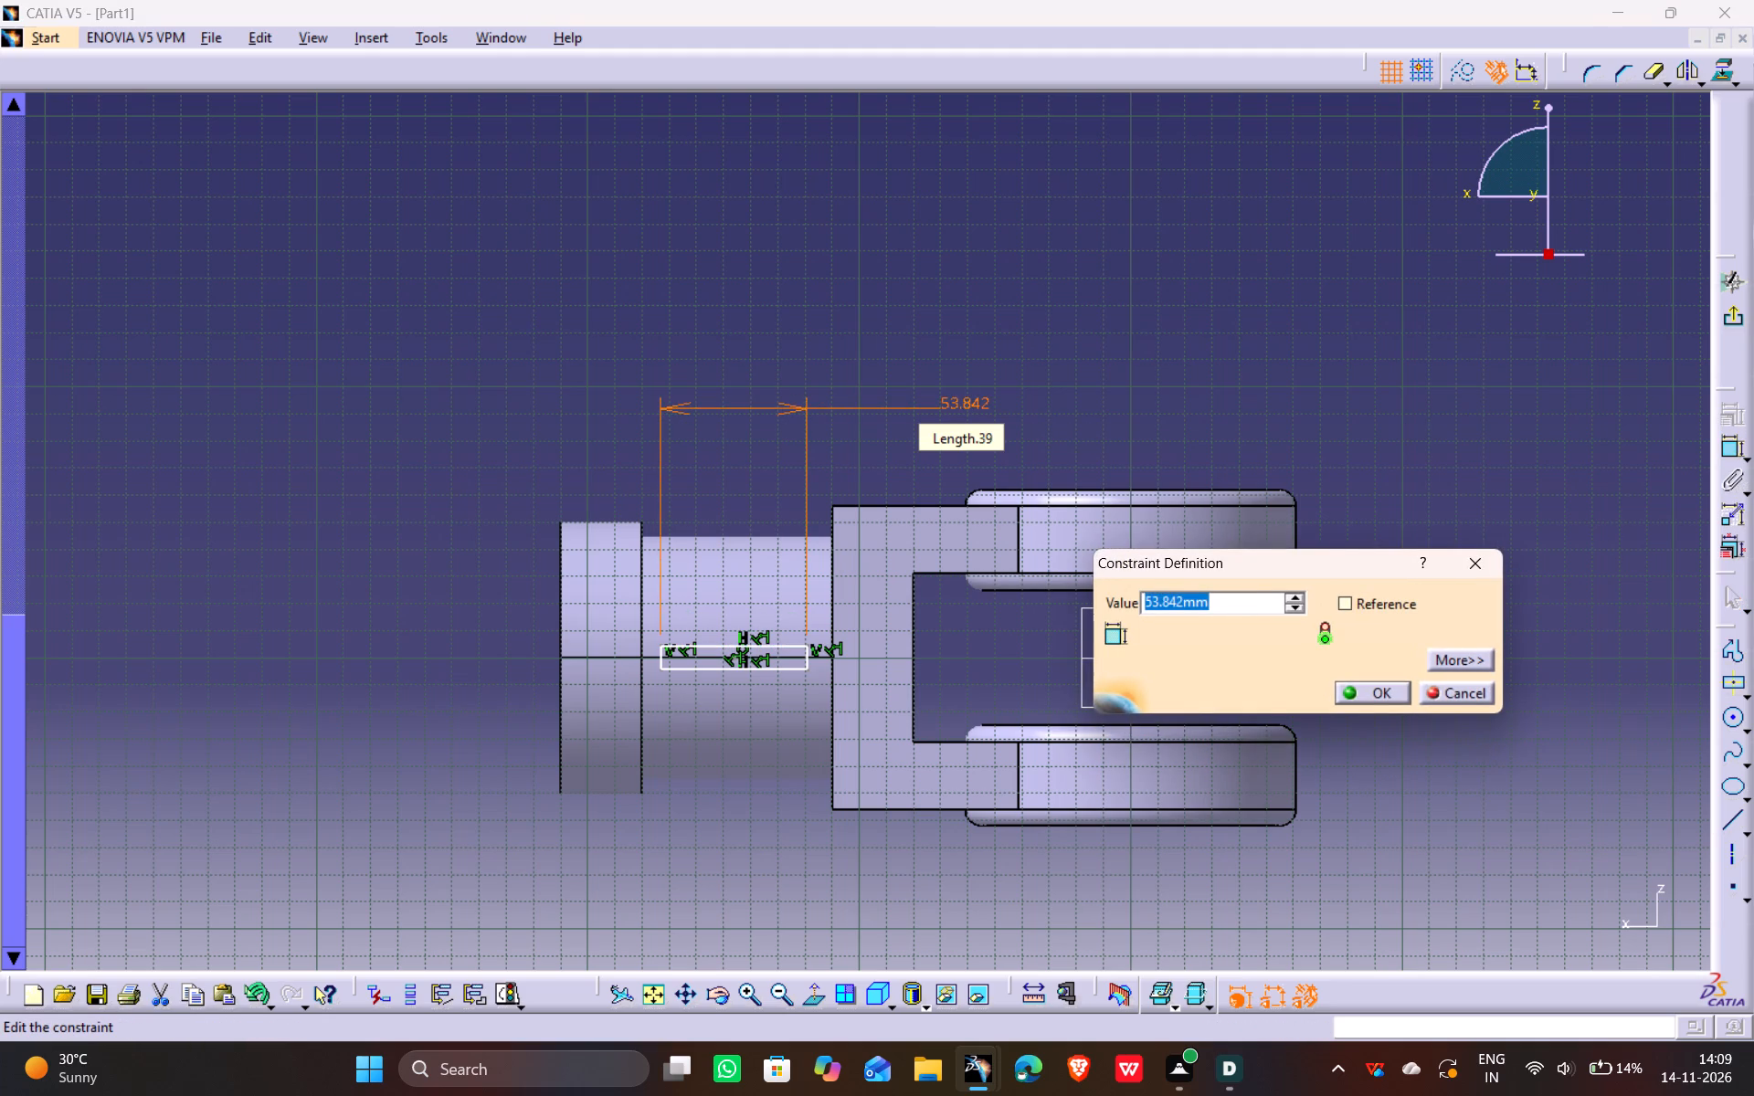
type("55")
key("Return")
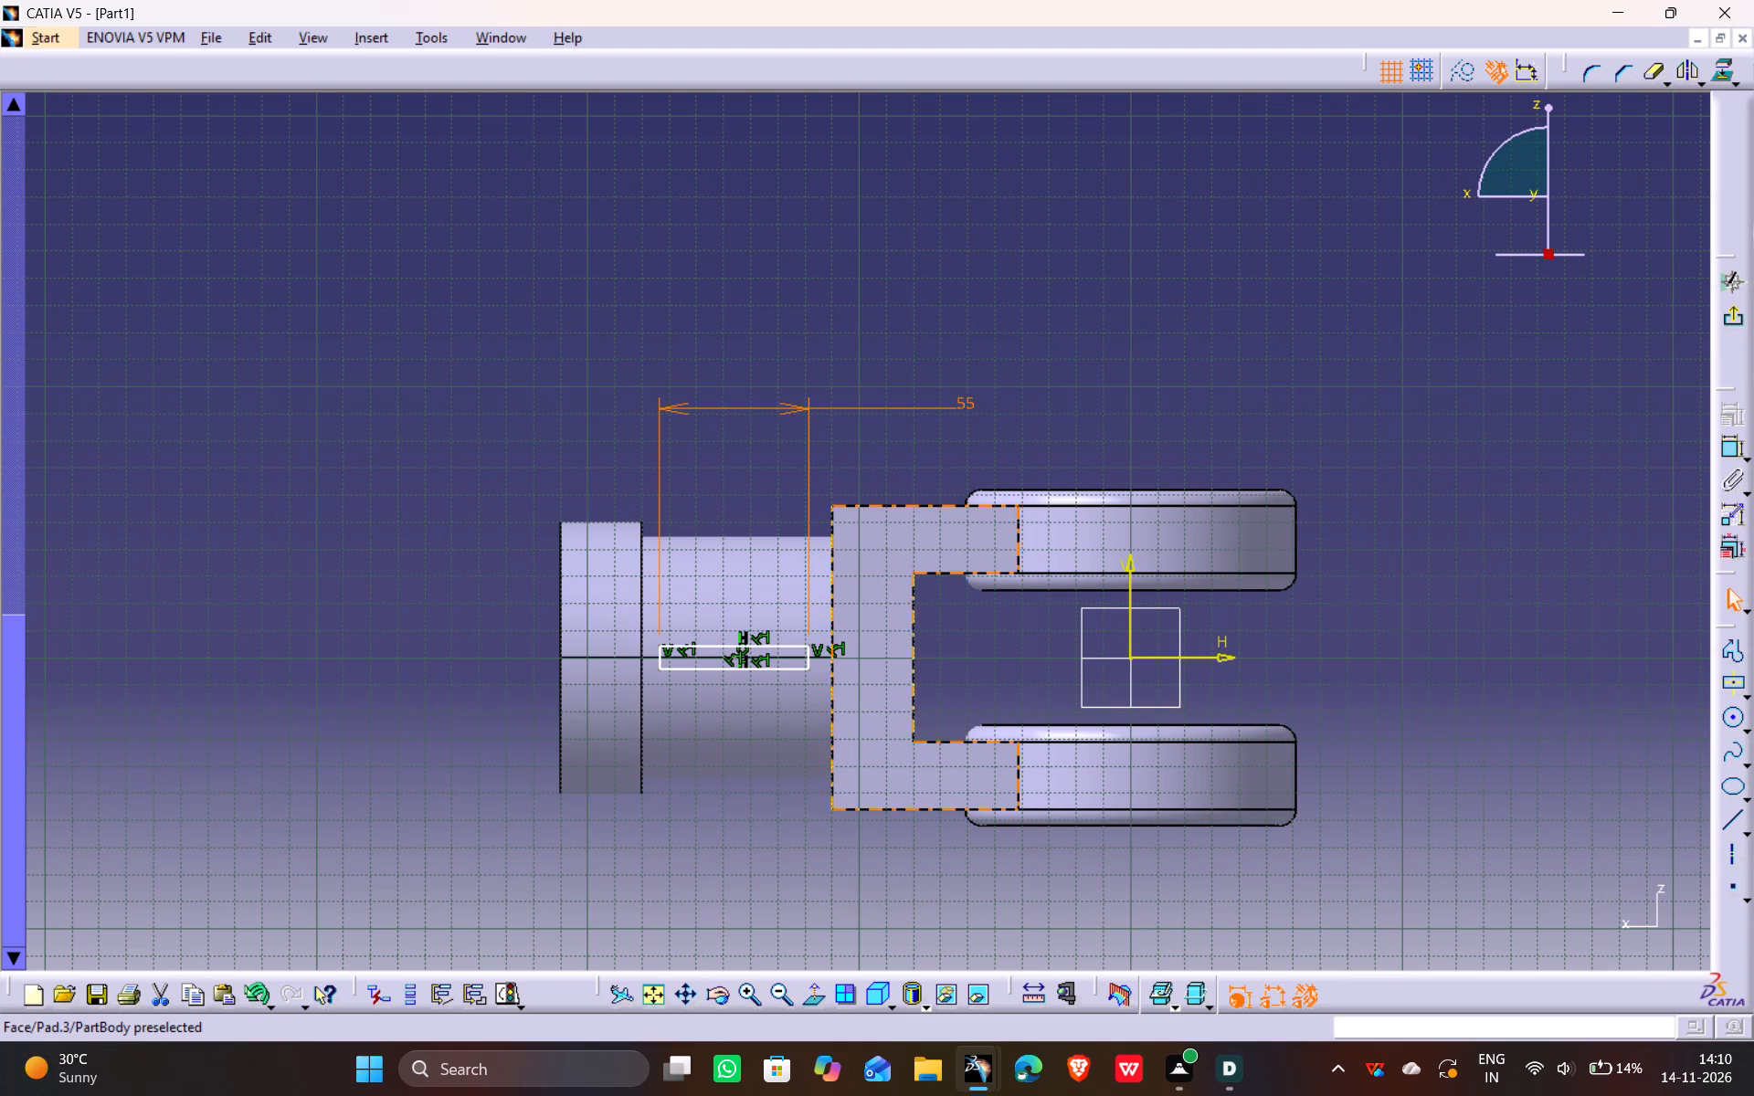
Constrain the distance between the rectangle's flange-side edge and the flange's inner face to 7.5 mm.
left_click(658, 657)
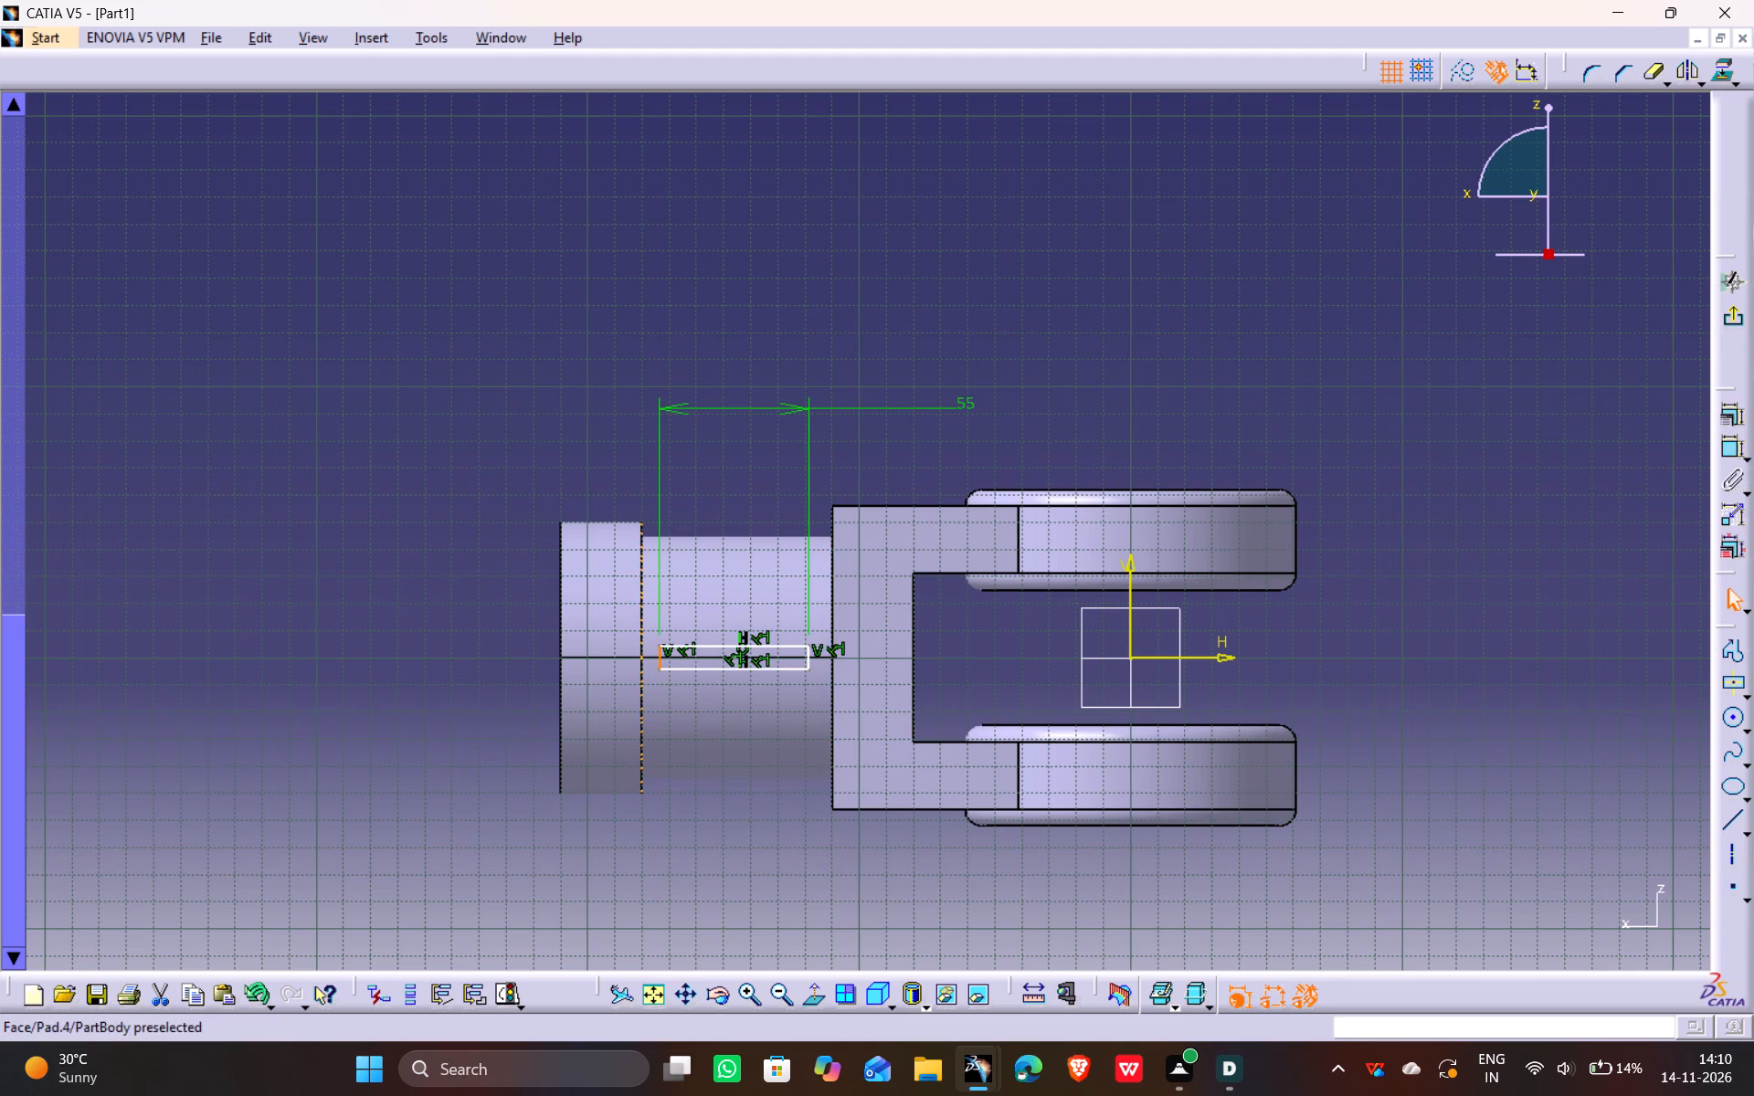
left_click(639, 671, "ctrl")
left_click(1727, 449)
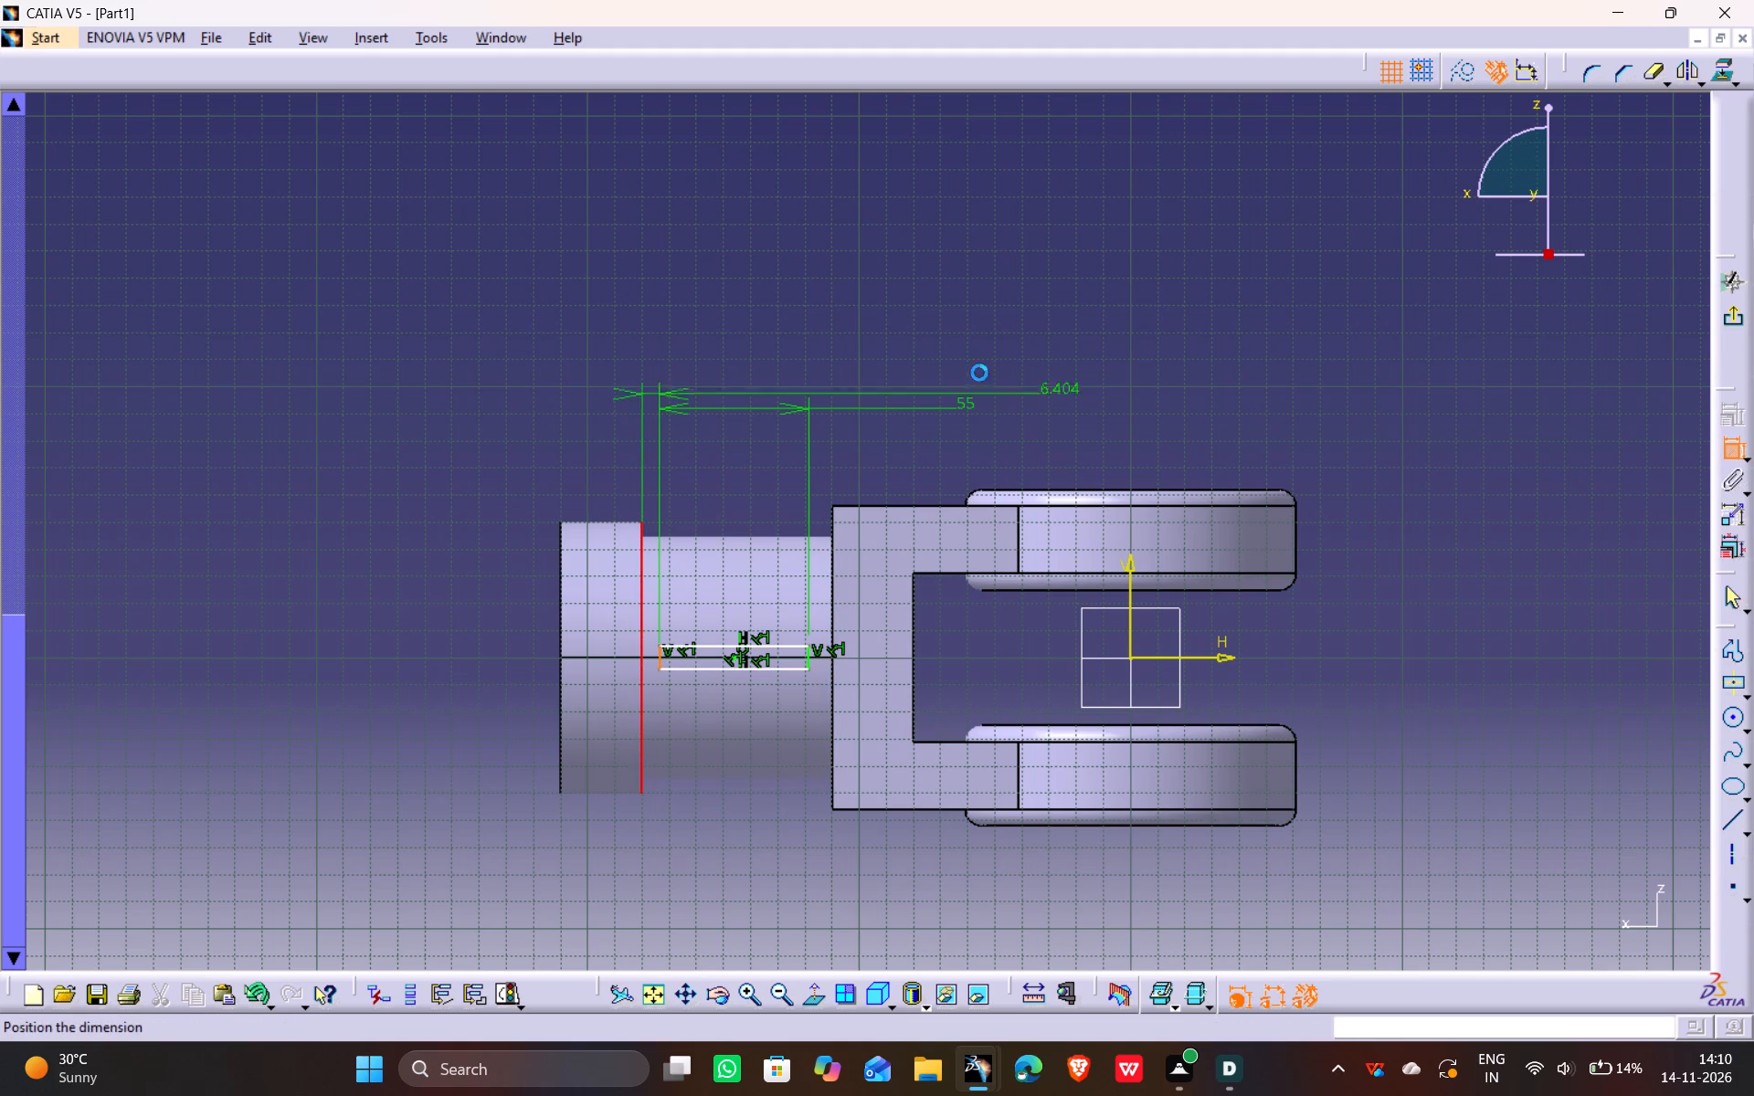
left_click(844, 348)
double_click(852, 337)
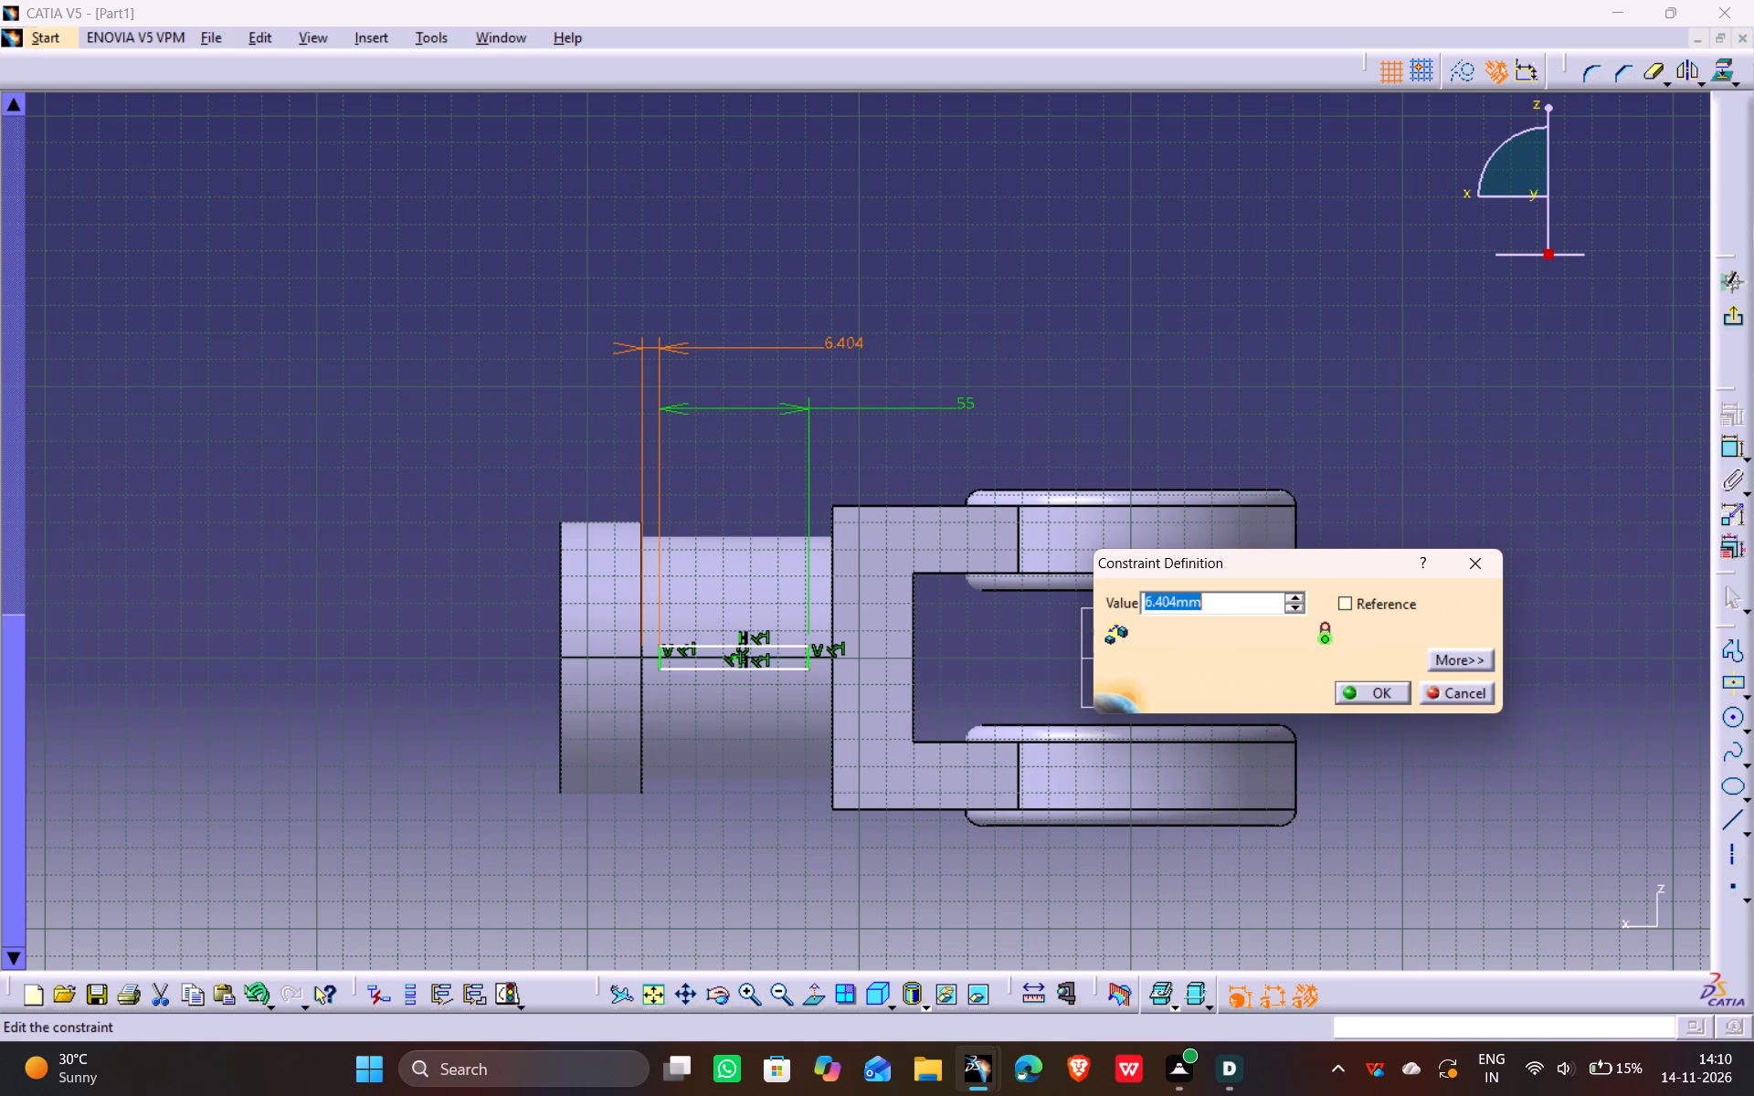
type("7.5")
left_click(1069, 305)
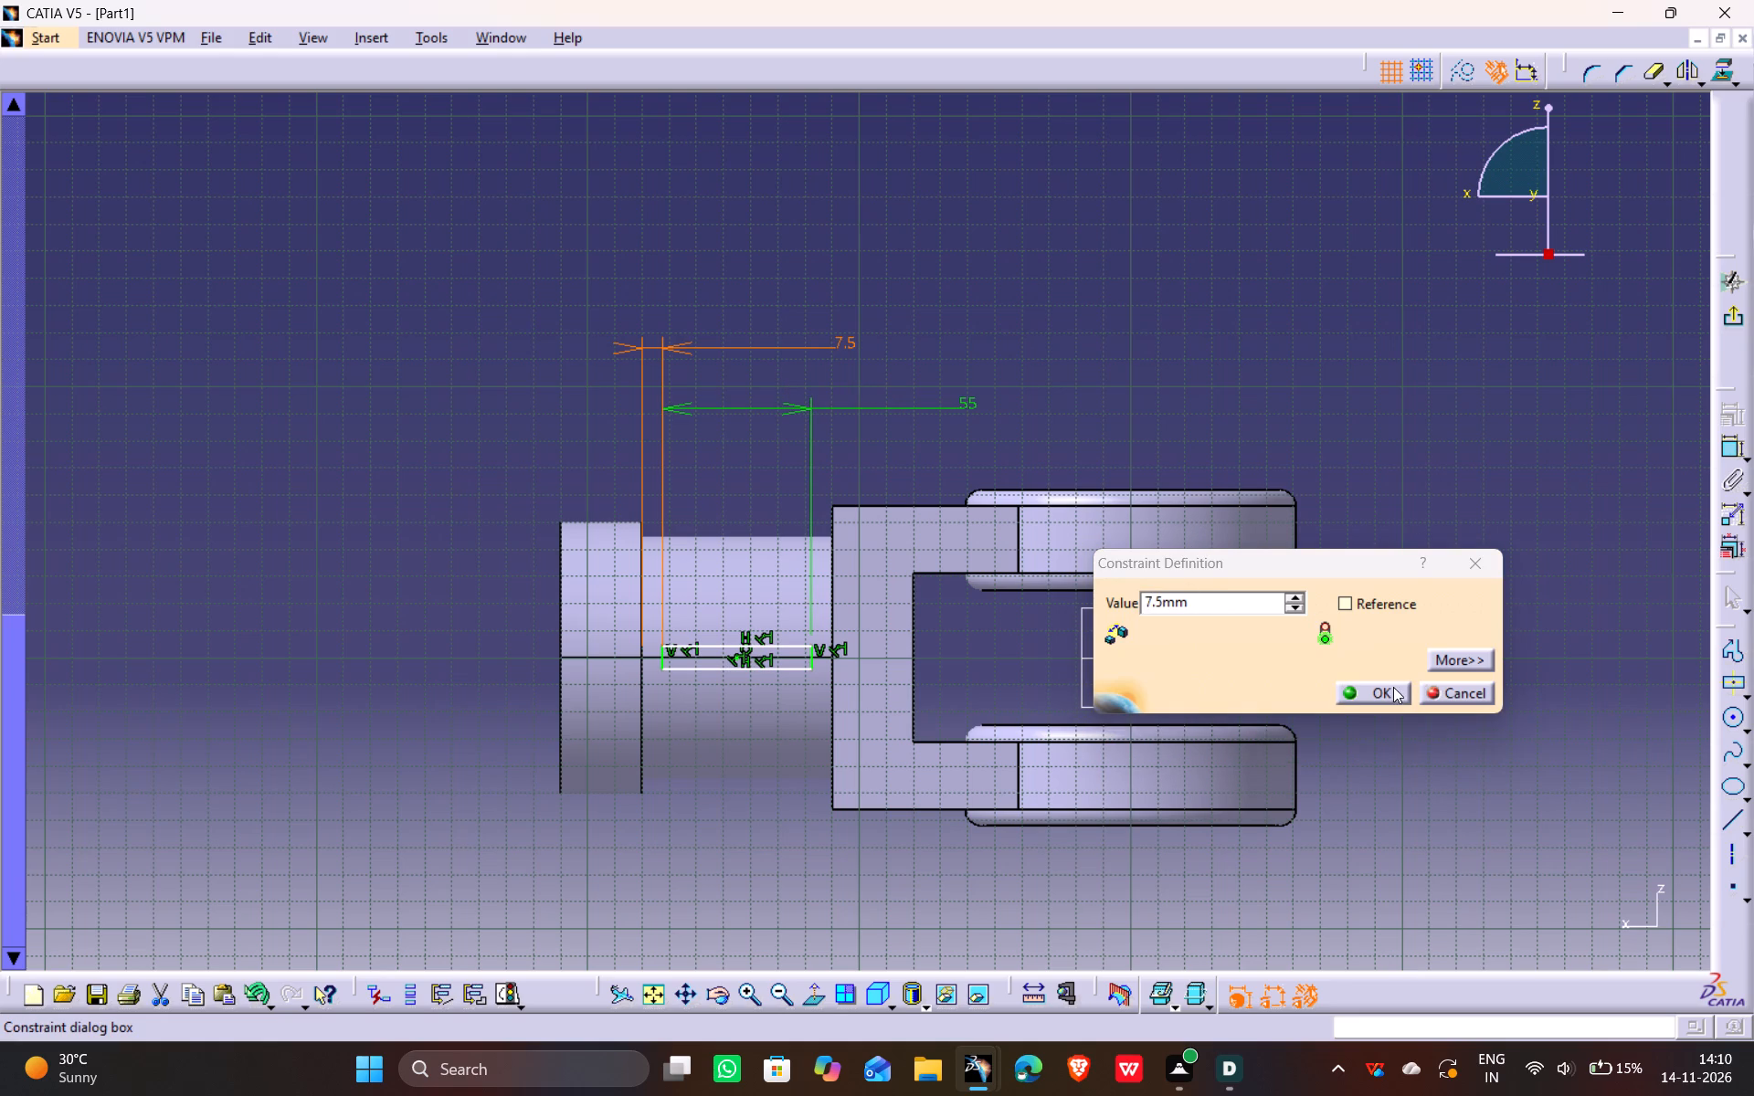
left_click(1377, 690)
left_click(1055, 268)
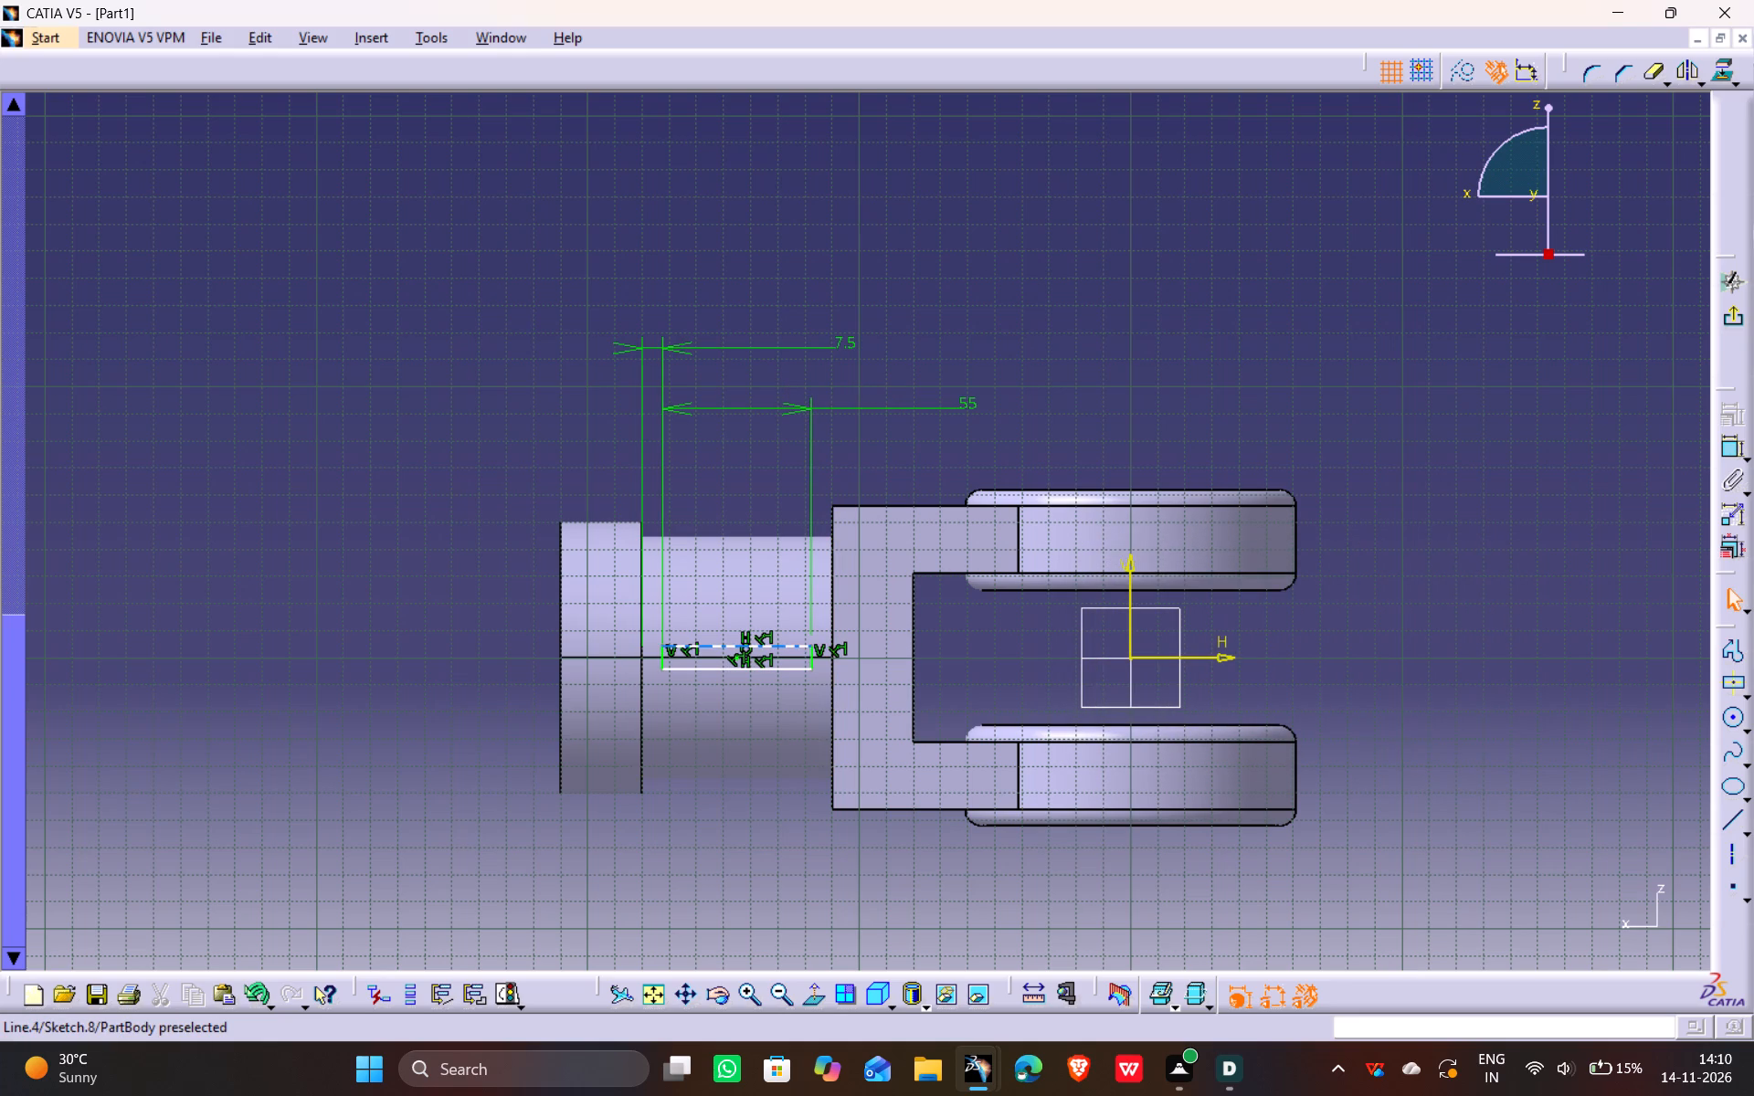
Stretch the rectangle taller, dimension its short side, set the height to 10 mm, and exit the sketch.
left_click_drag(791, 648, 784, 623)
left_click(661, 675)
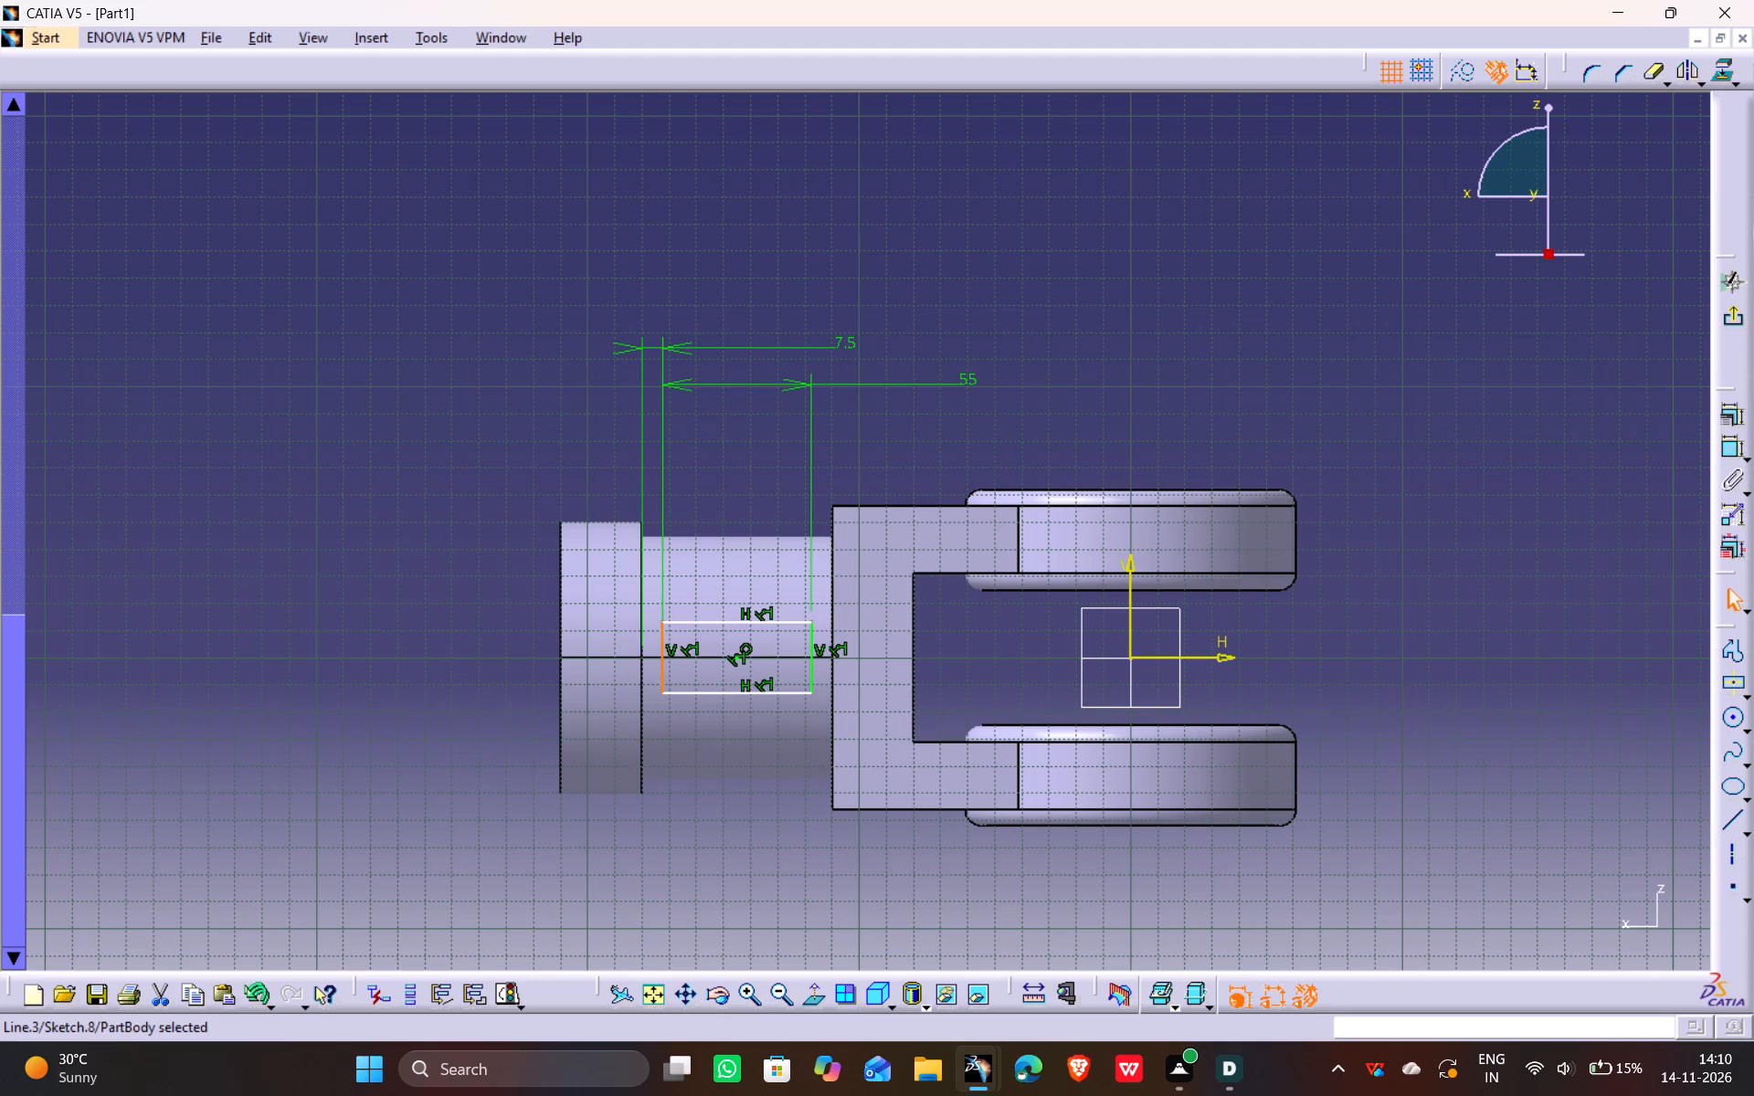
left_click(1728, 454)
left_click(475, 443)
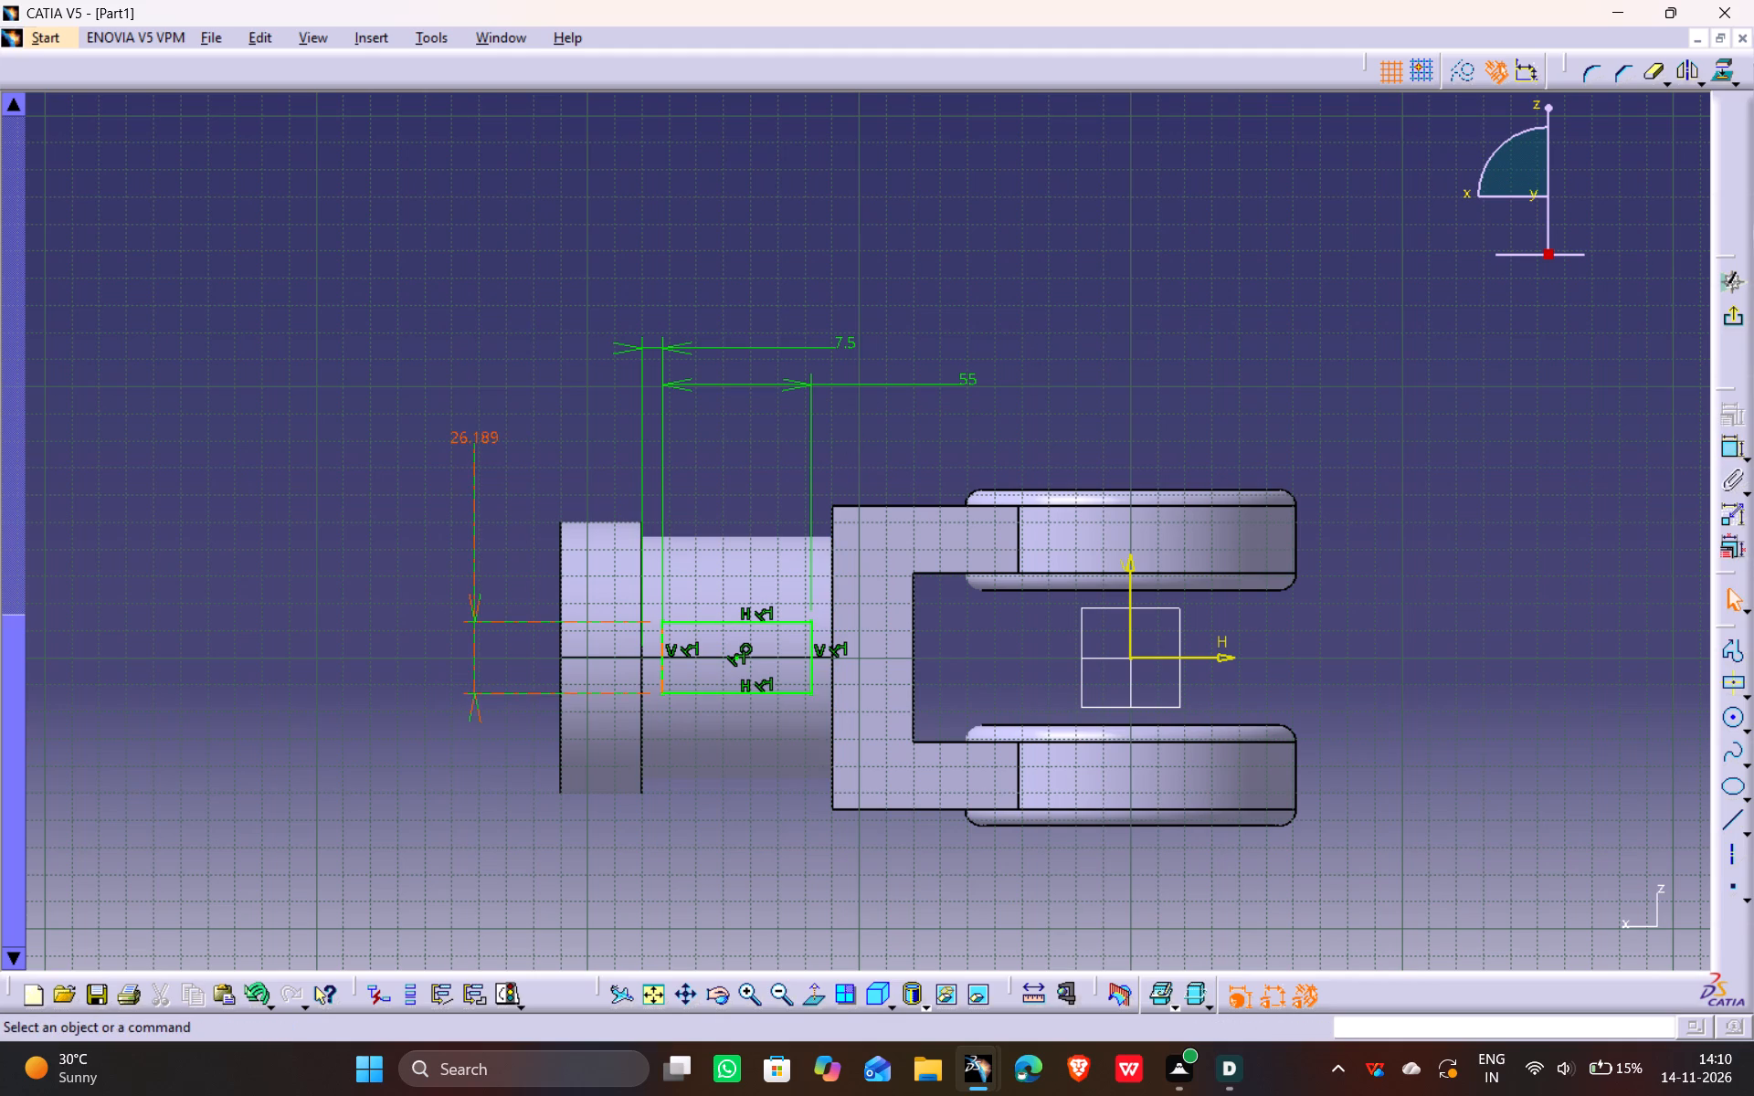
double_click(481, 431)
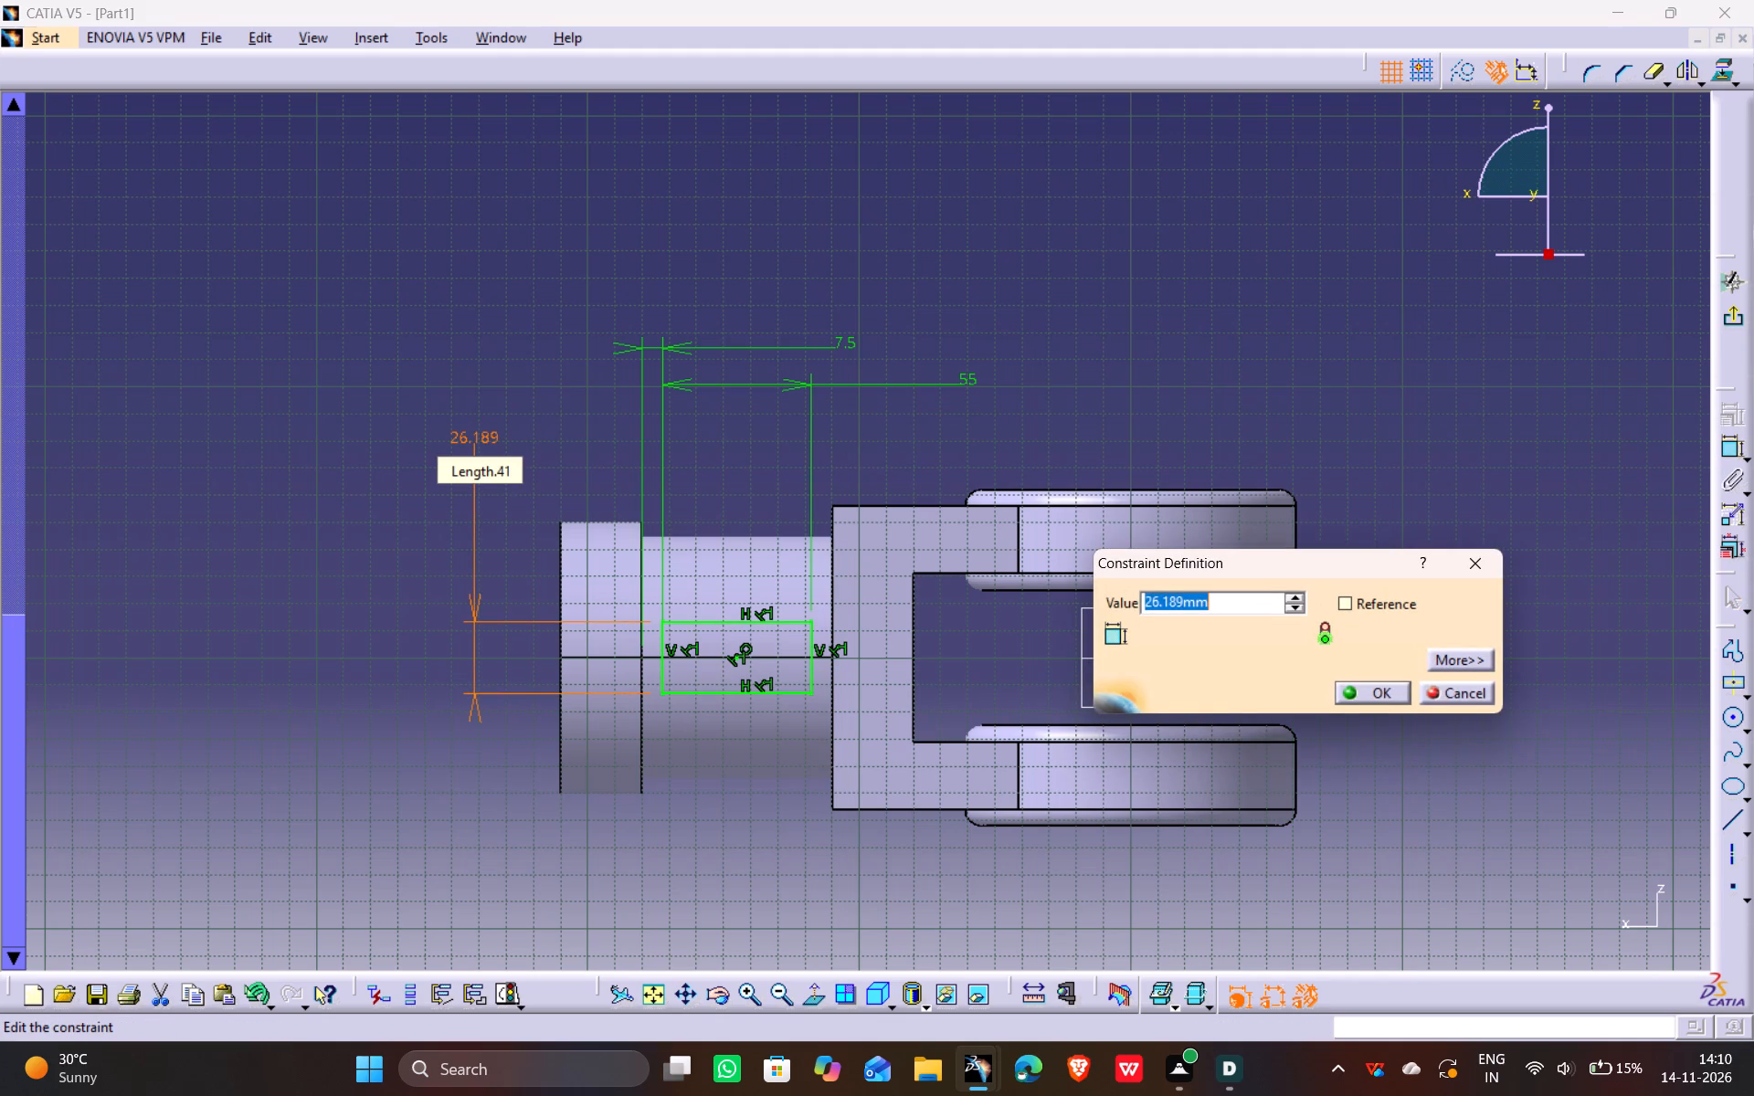
type("10")
key("Return")
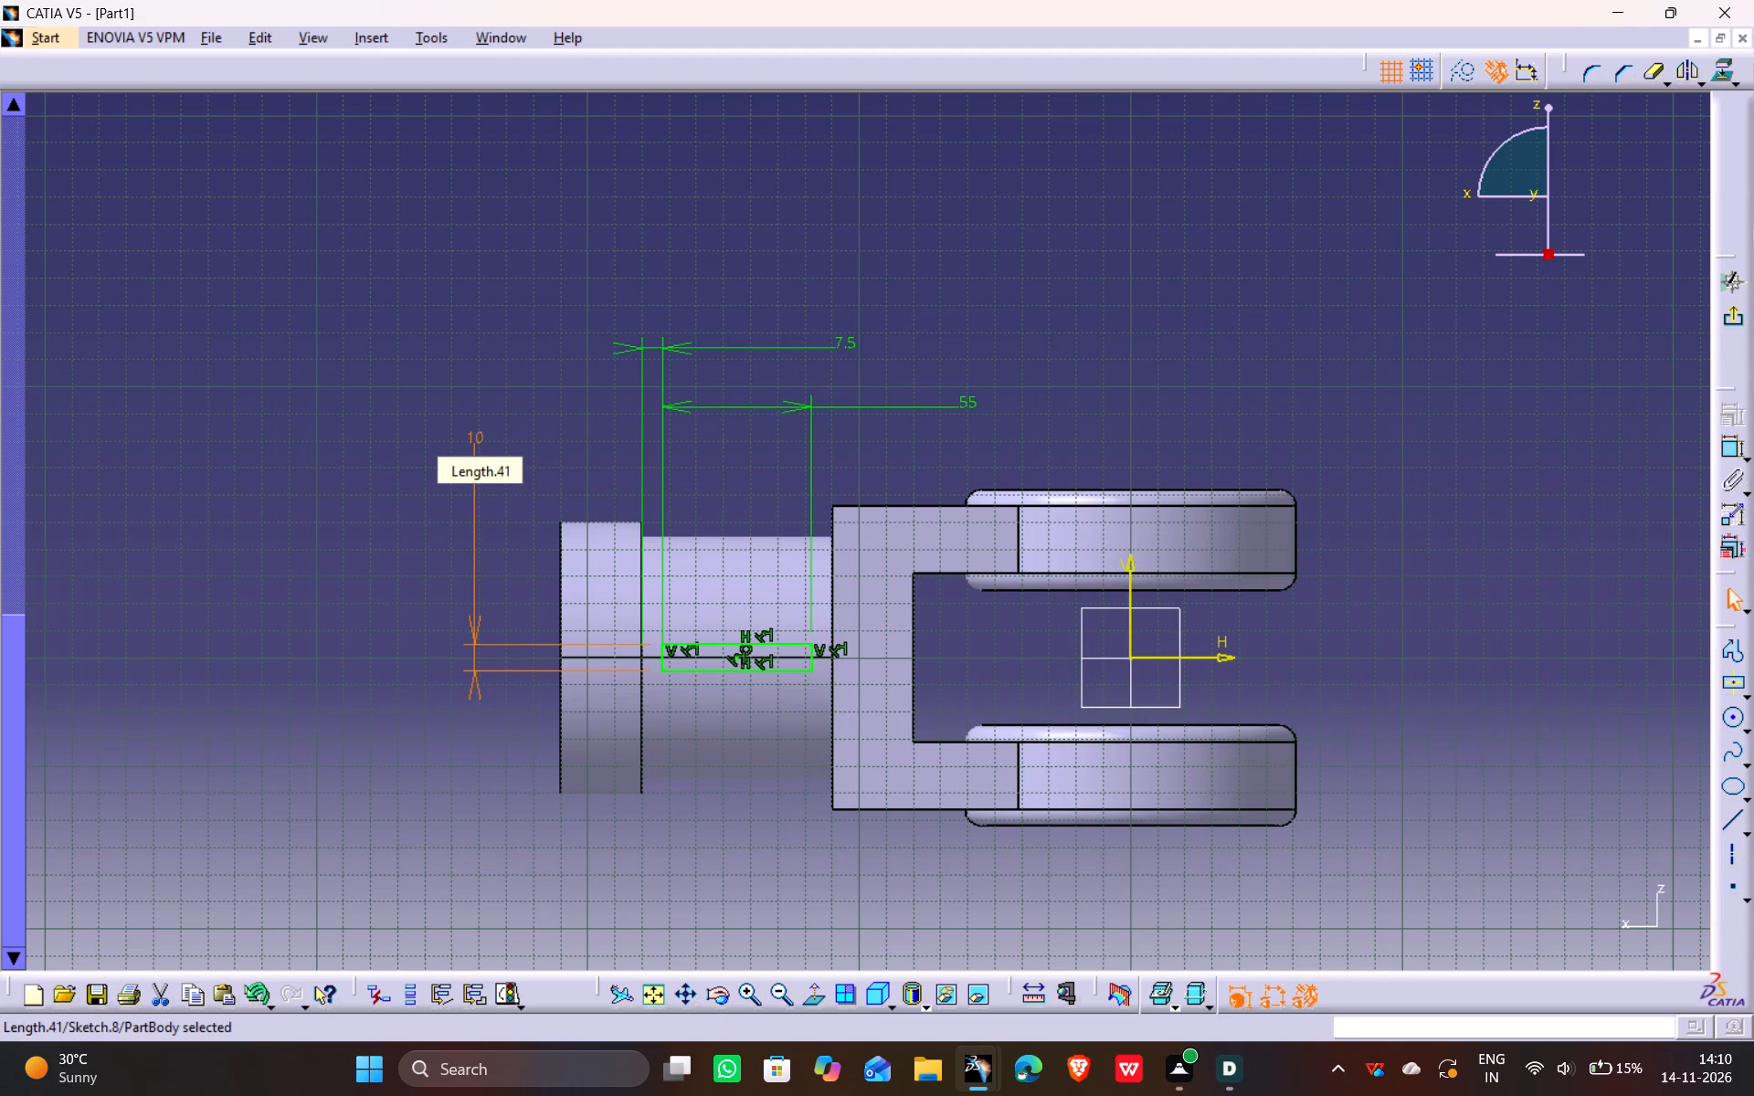
left_click(1738, 324)
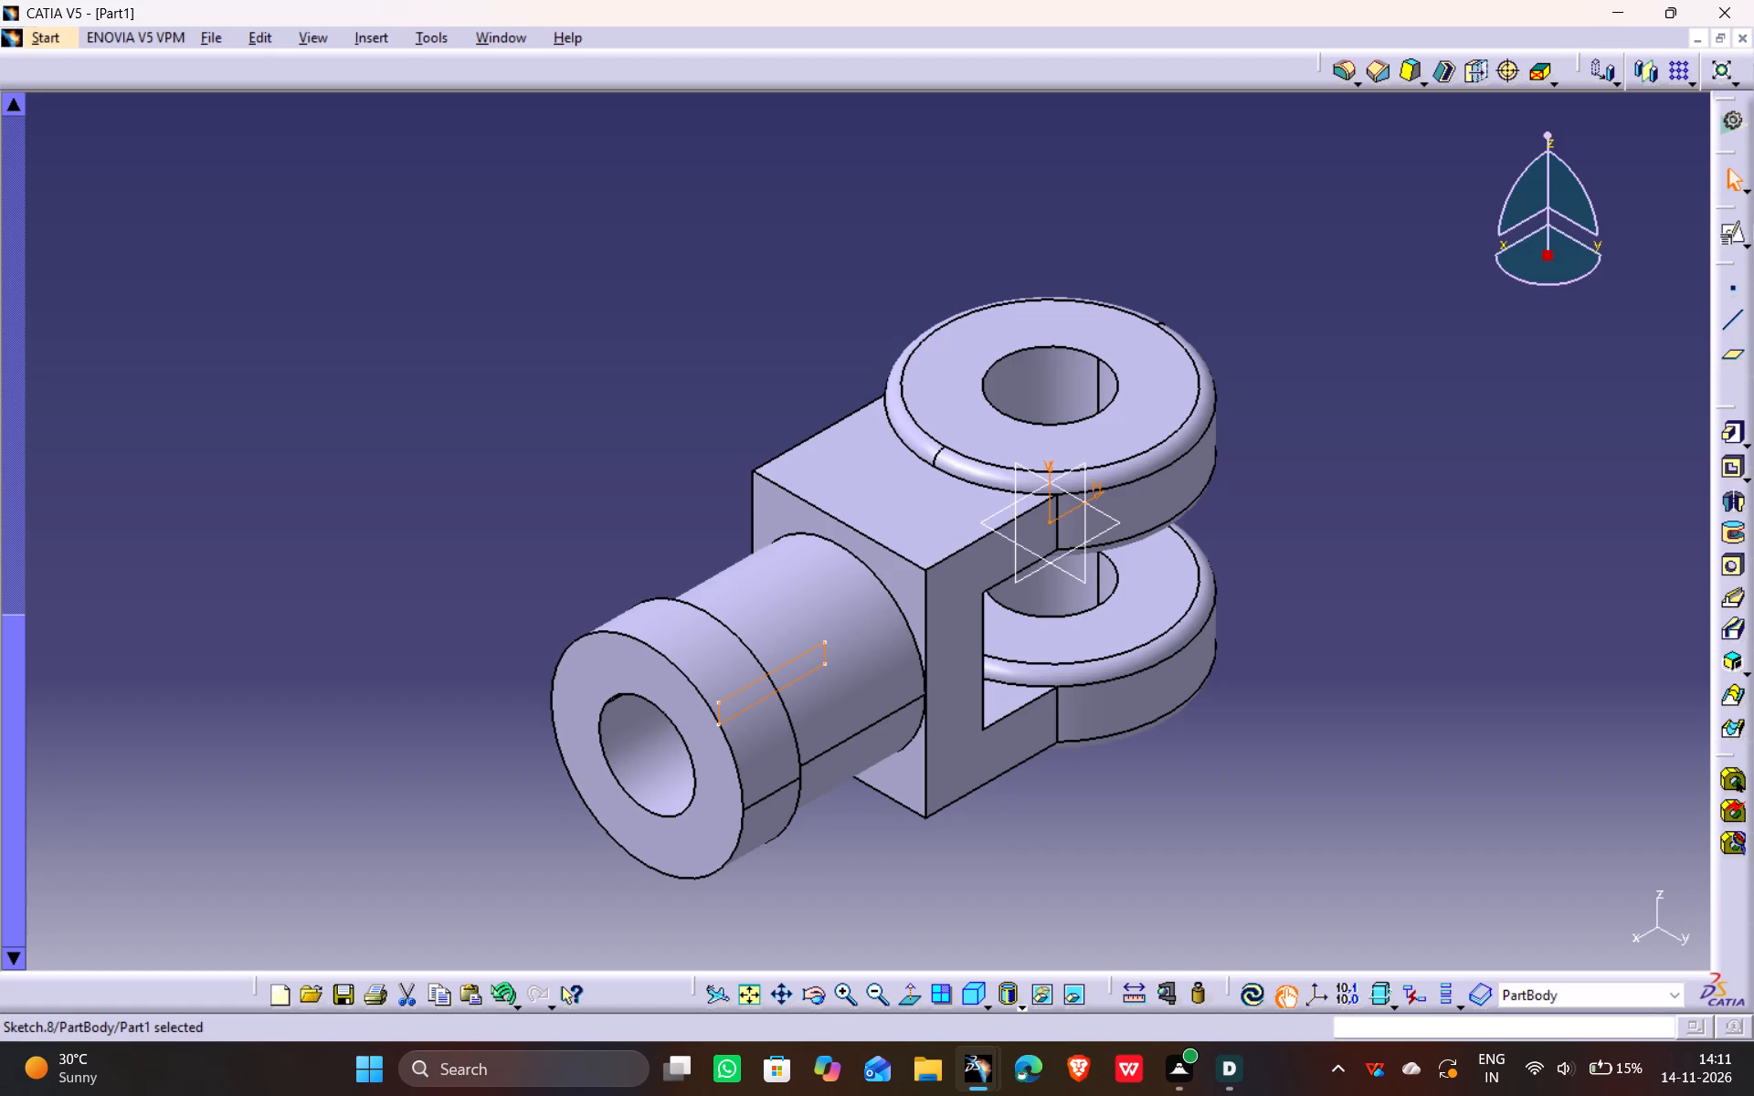
Pocket the rectangle through both sides of the shank with a mirrored extent and a depth of 77 mm, previewing before applying.
left_click(1724, 472)
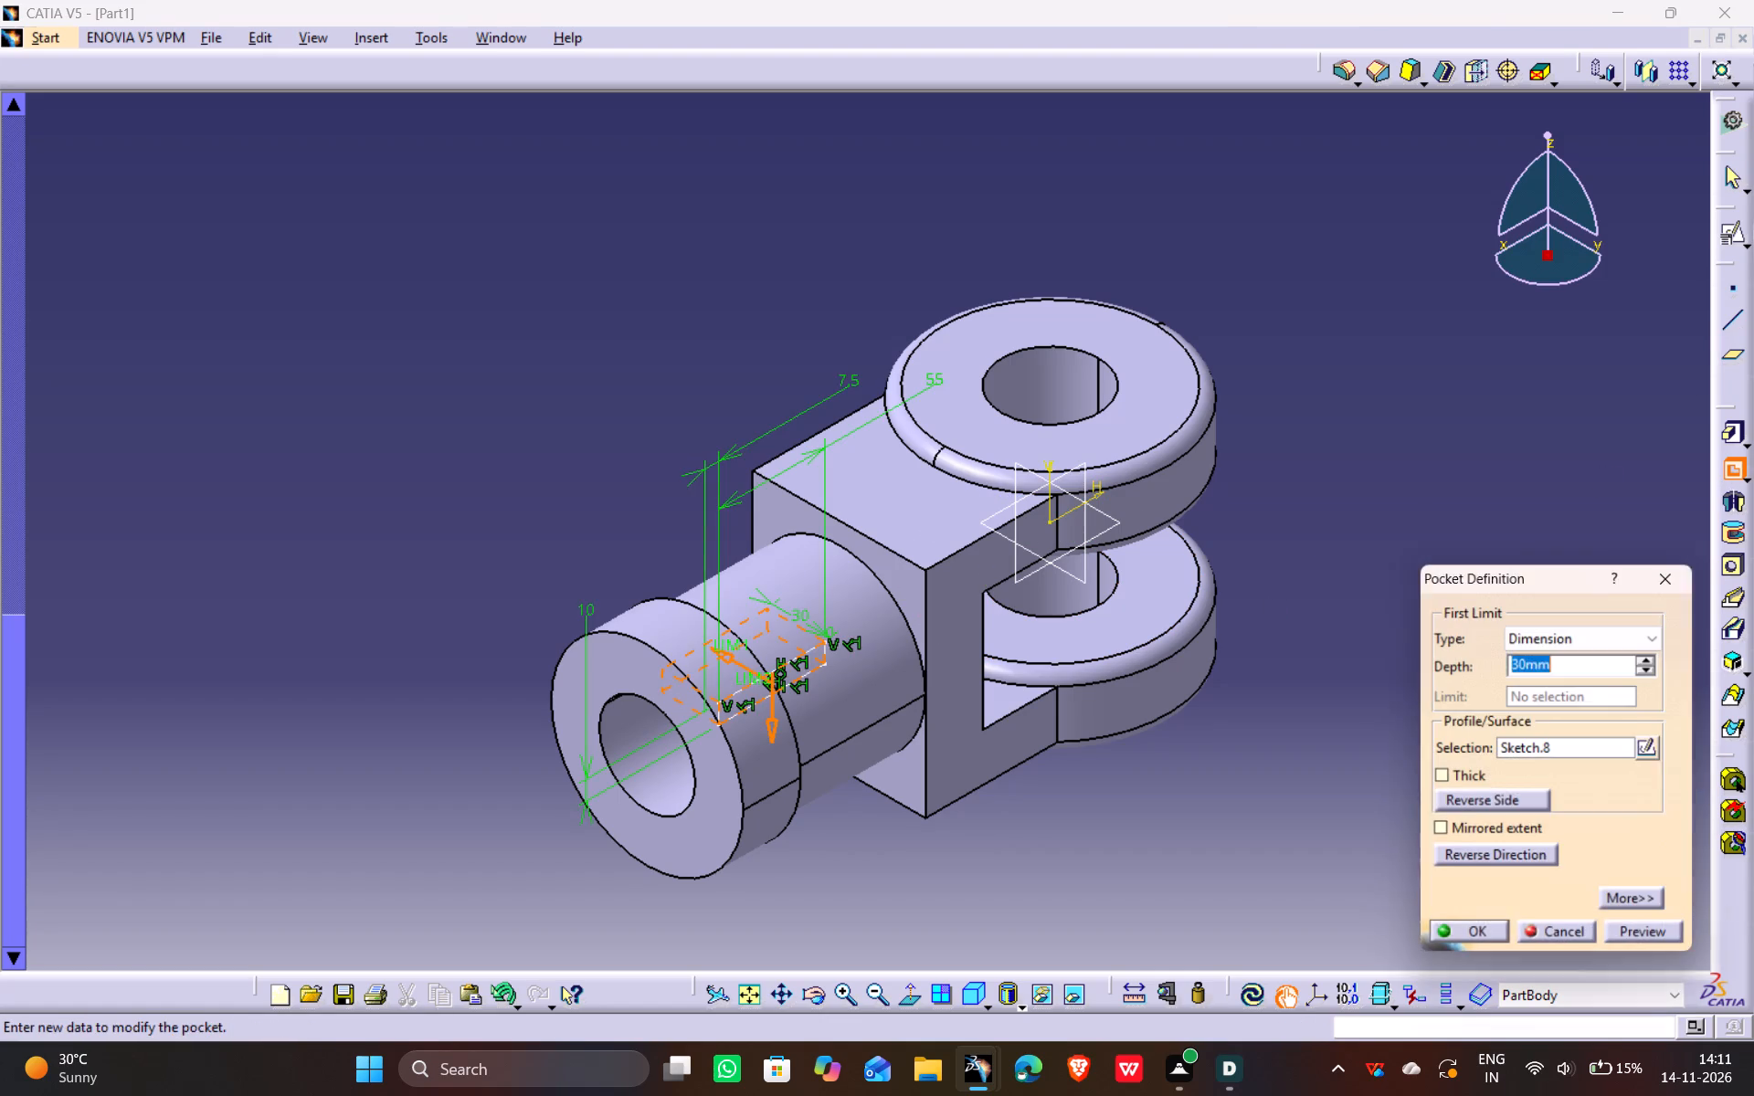
middle_click_drag(1177, 678, 1132, 564)
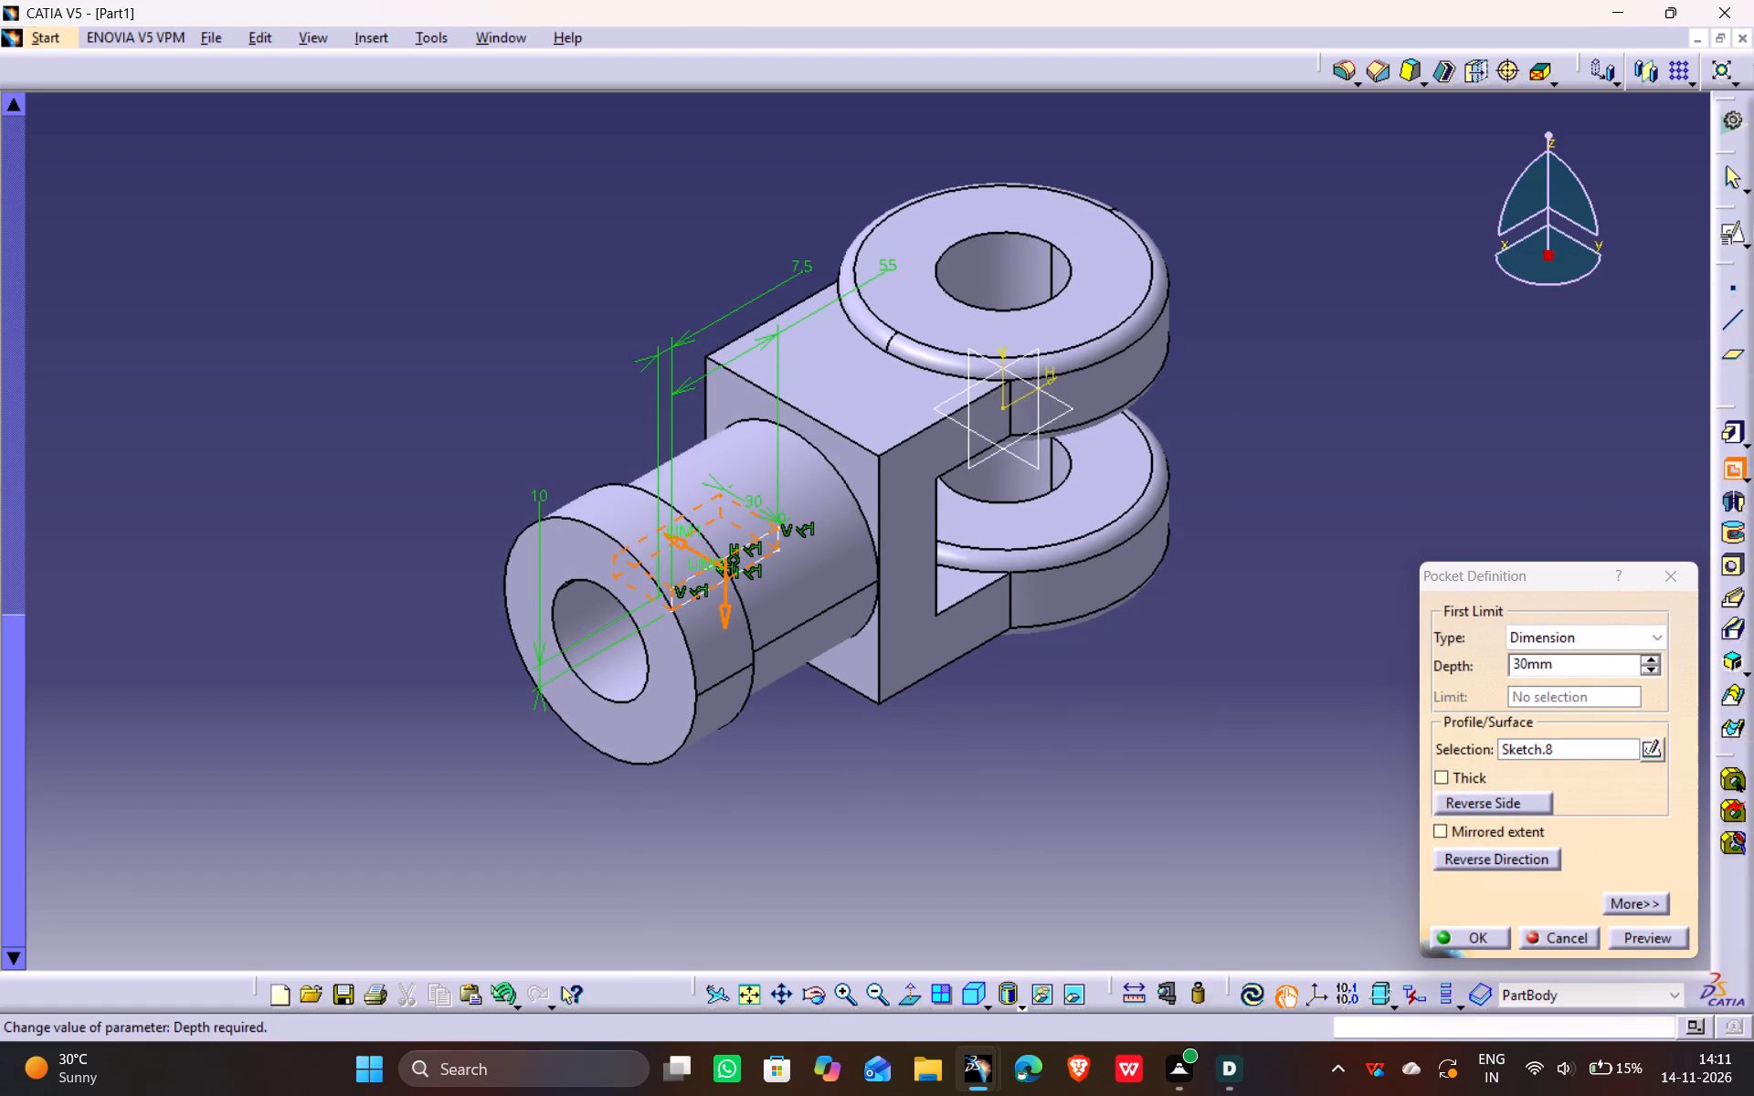
left_click(1652, 658)
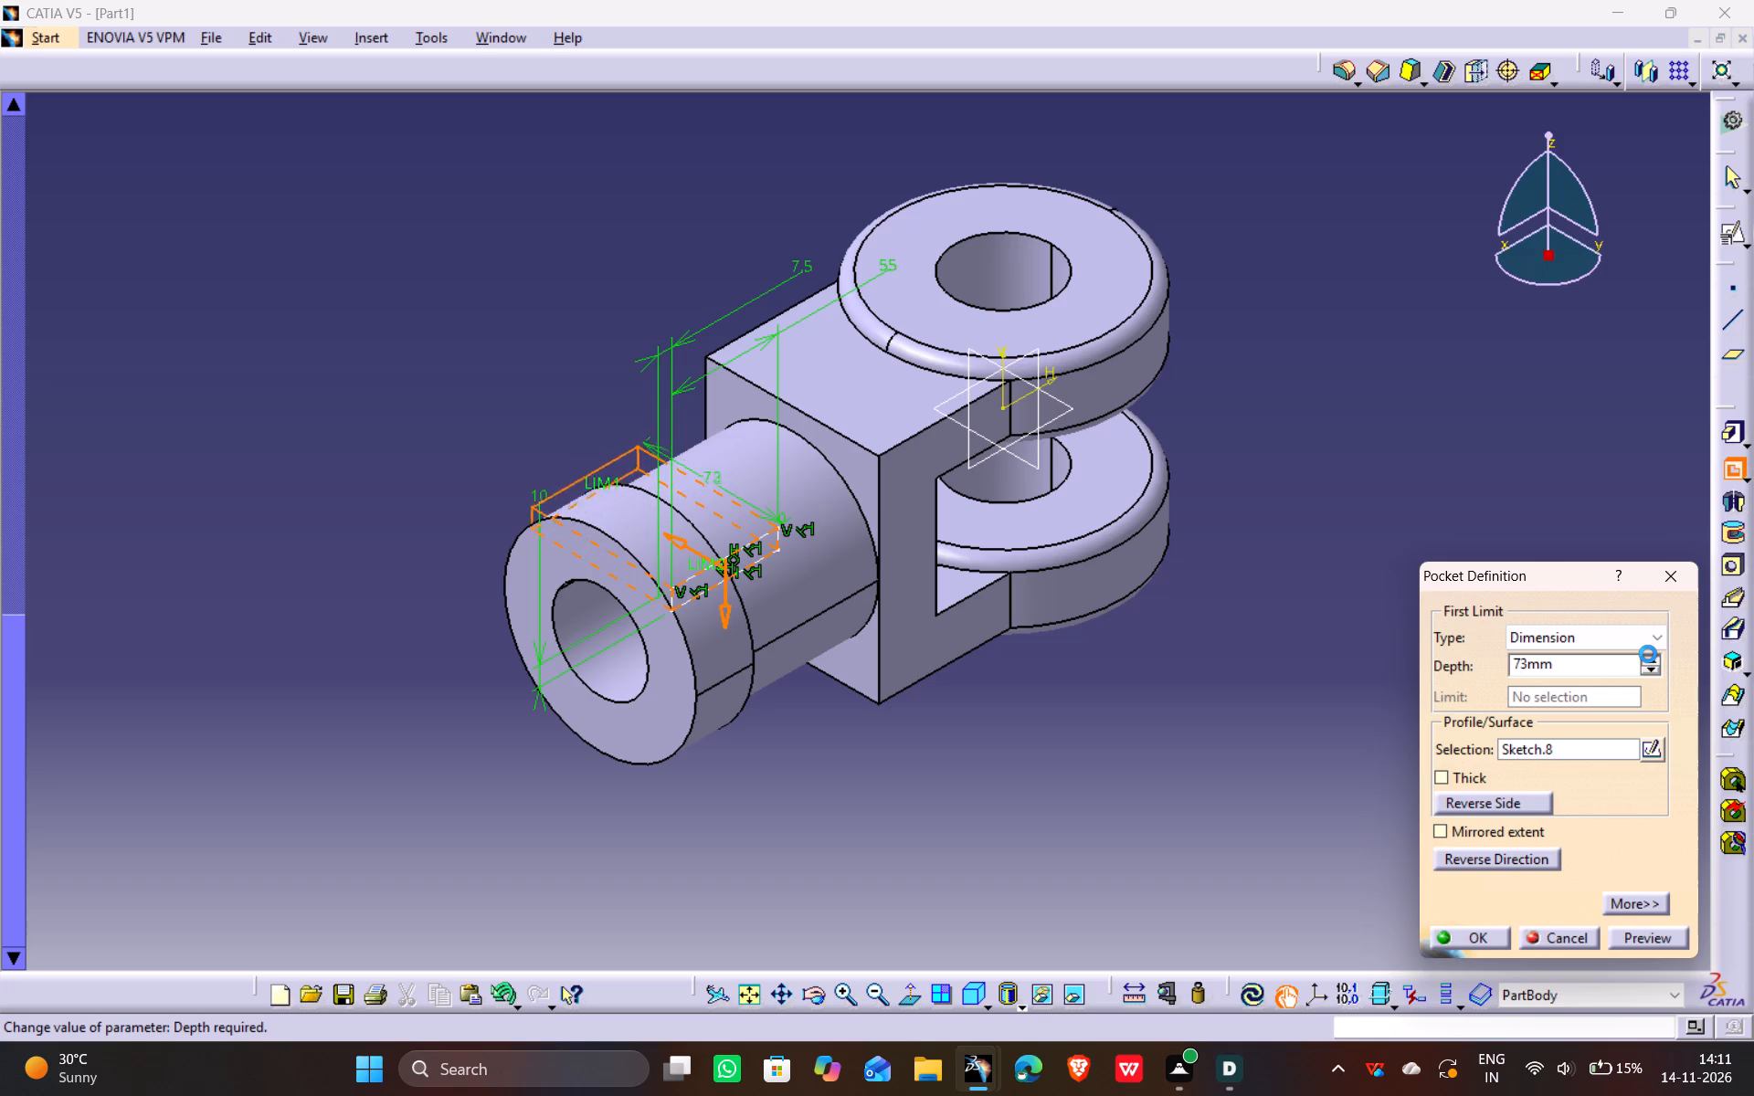
left_click(1506, 831)
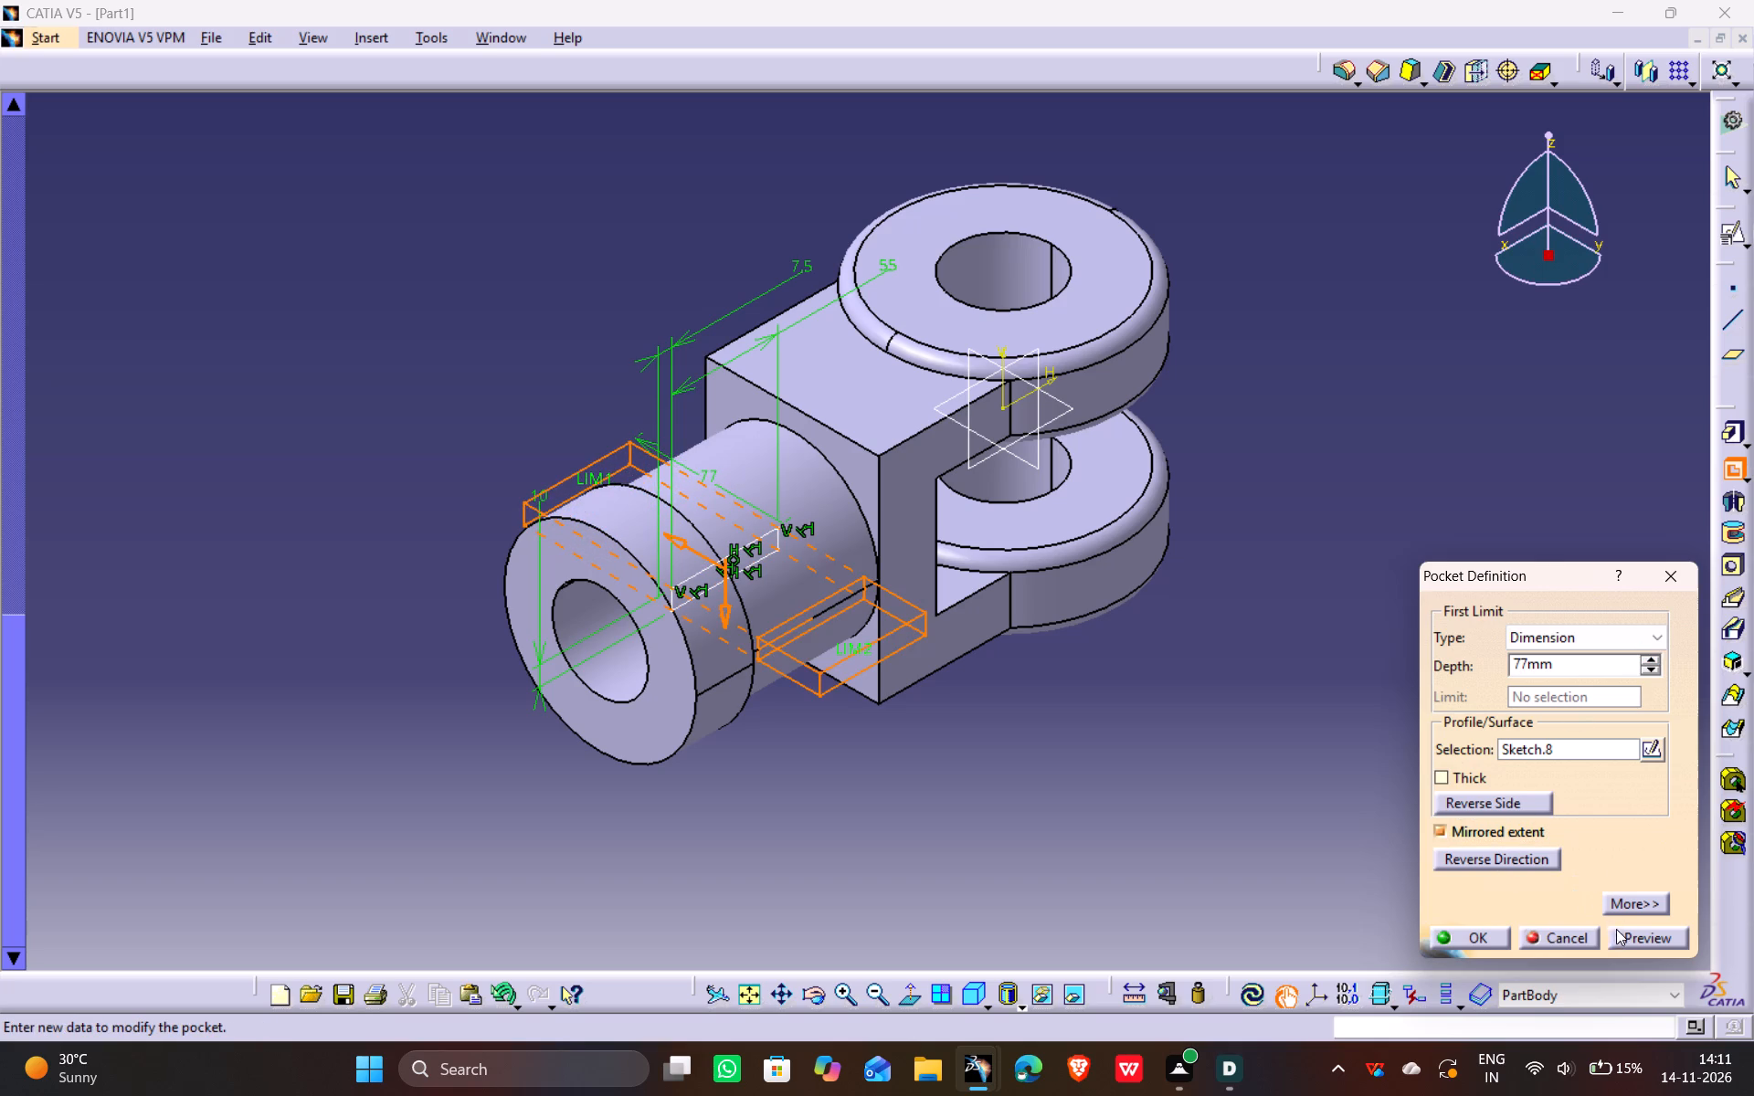
left_click(1624, 940)
left_click(1510, 933)
left_click_drag(1311, 834, 1268, 809)
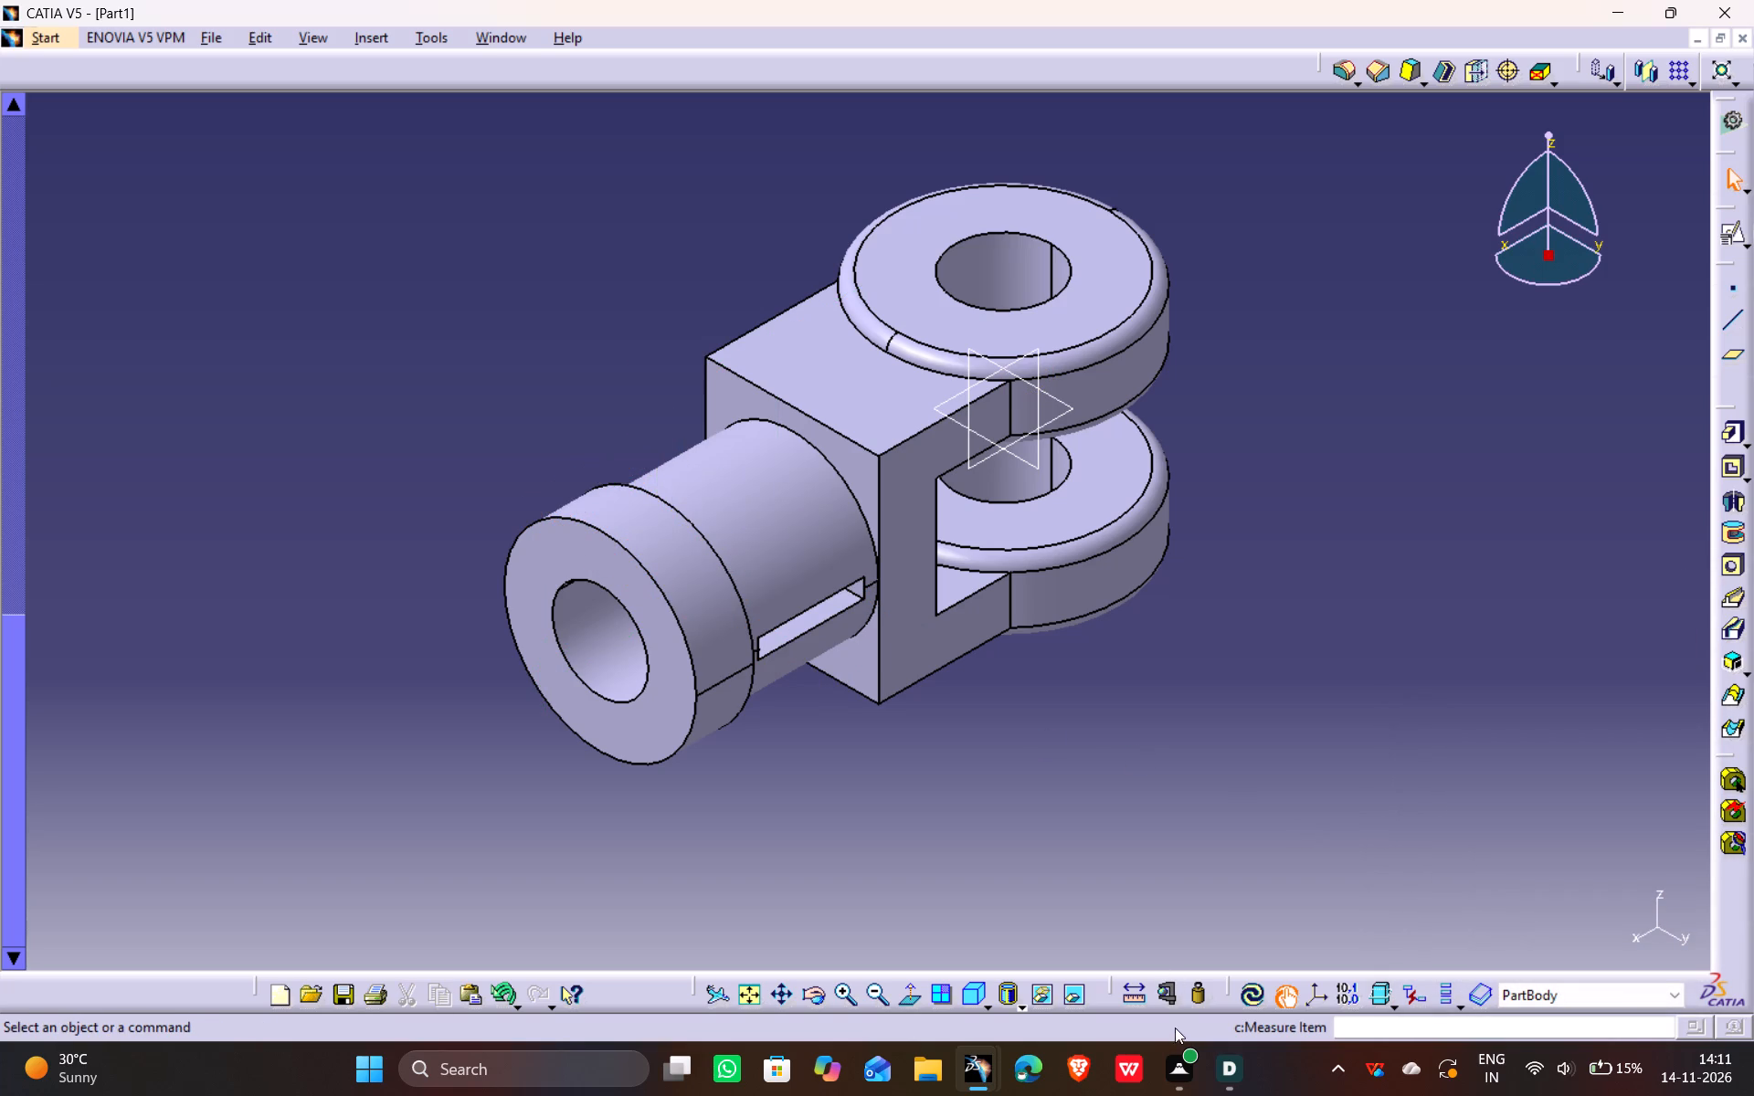
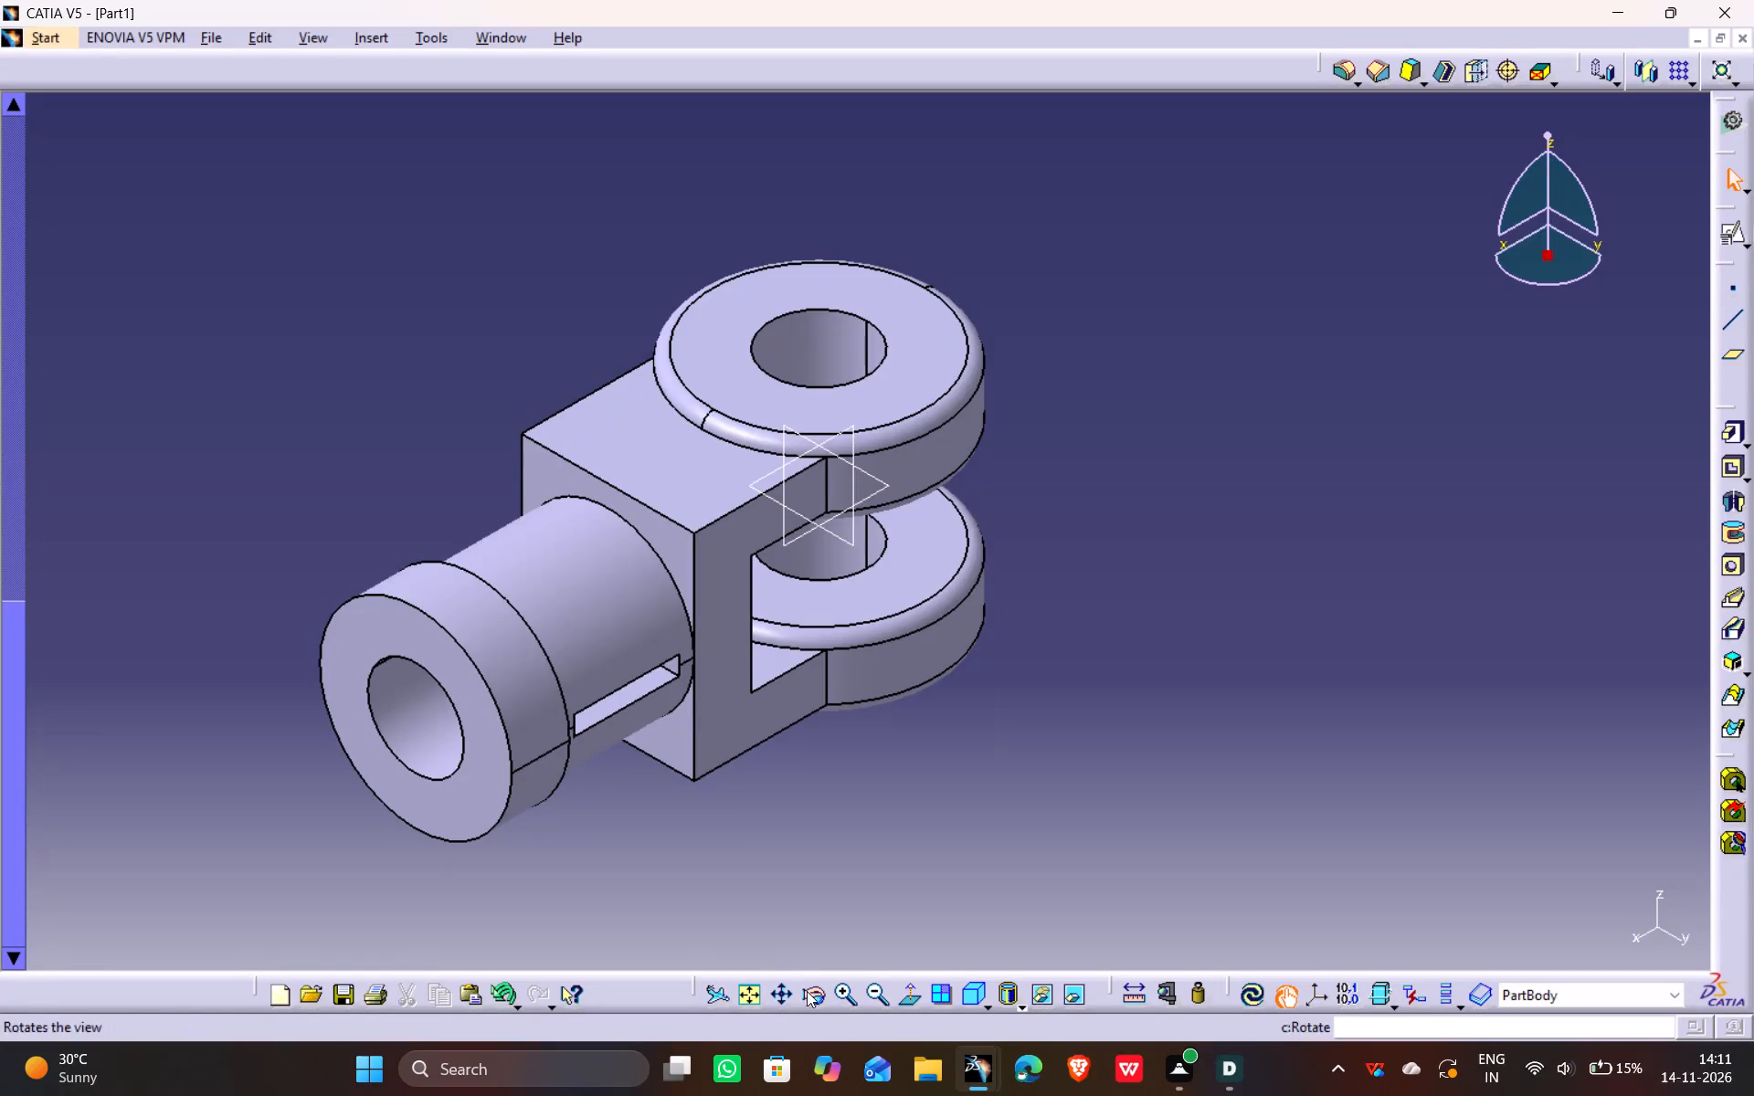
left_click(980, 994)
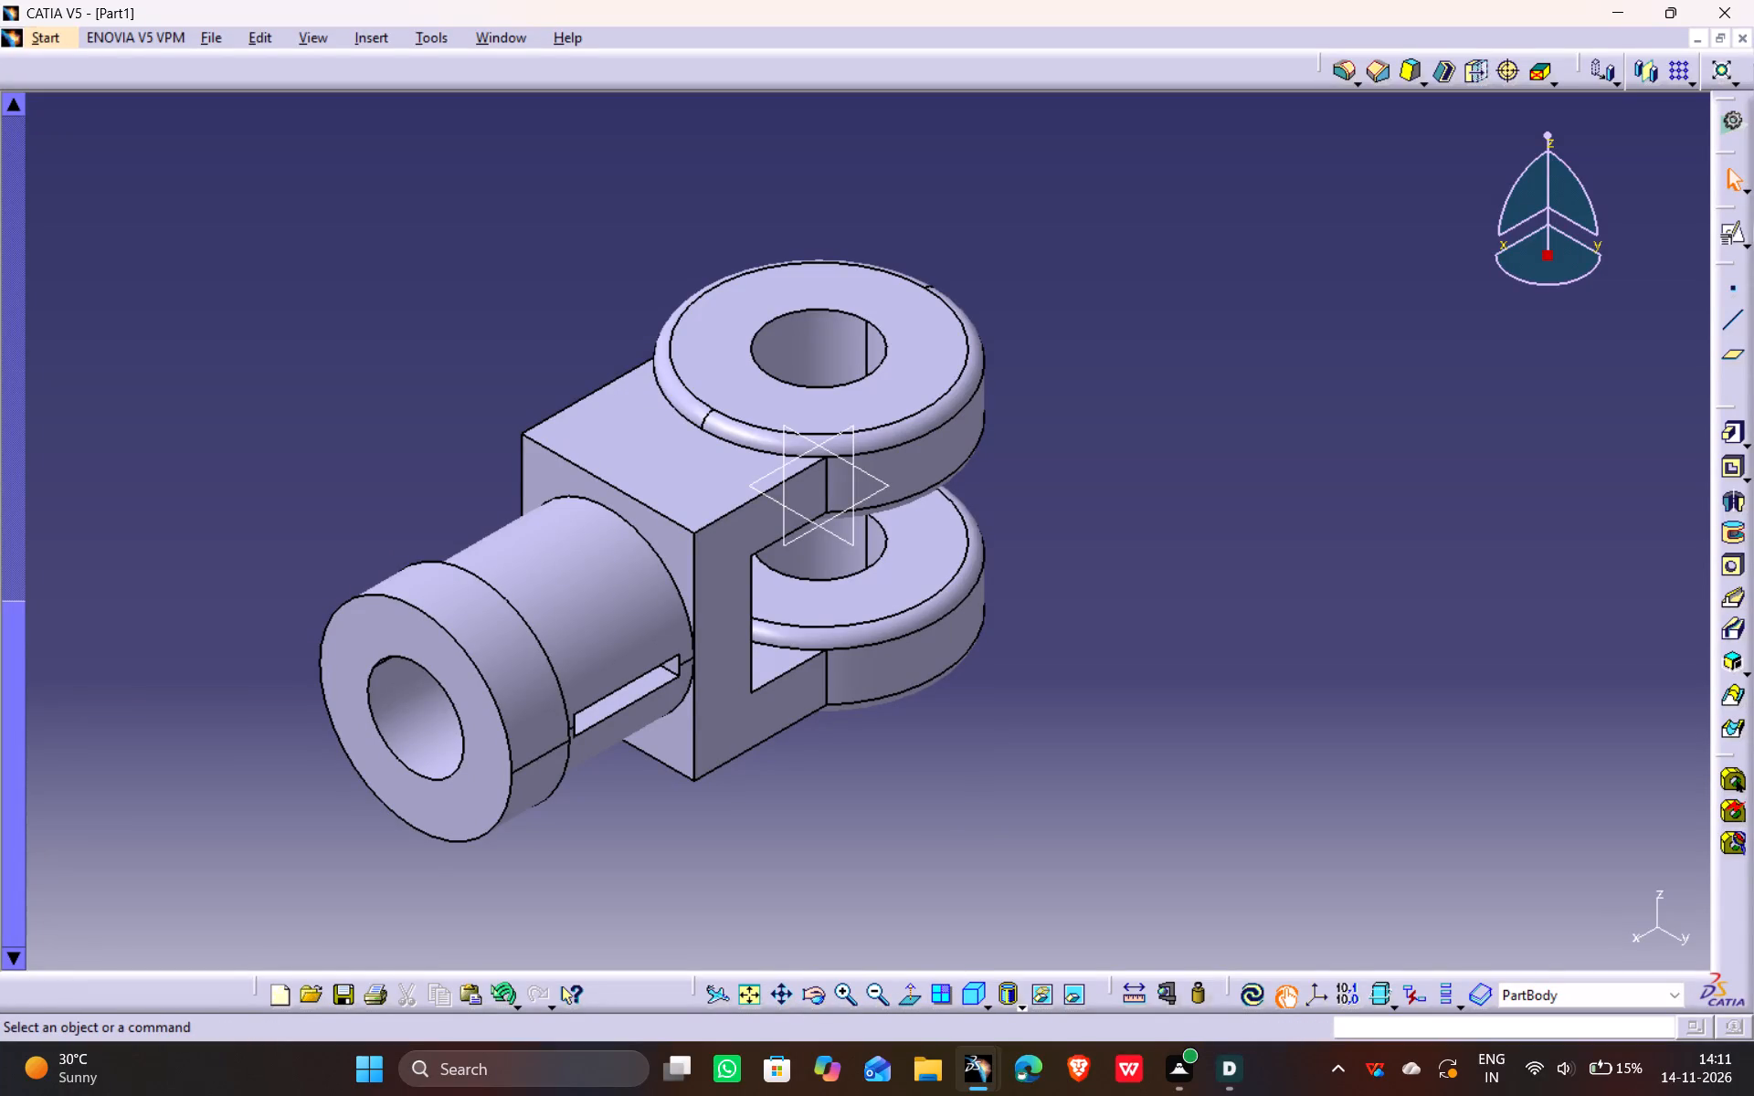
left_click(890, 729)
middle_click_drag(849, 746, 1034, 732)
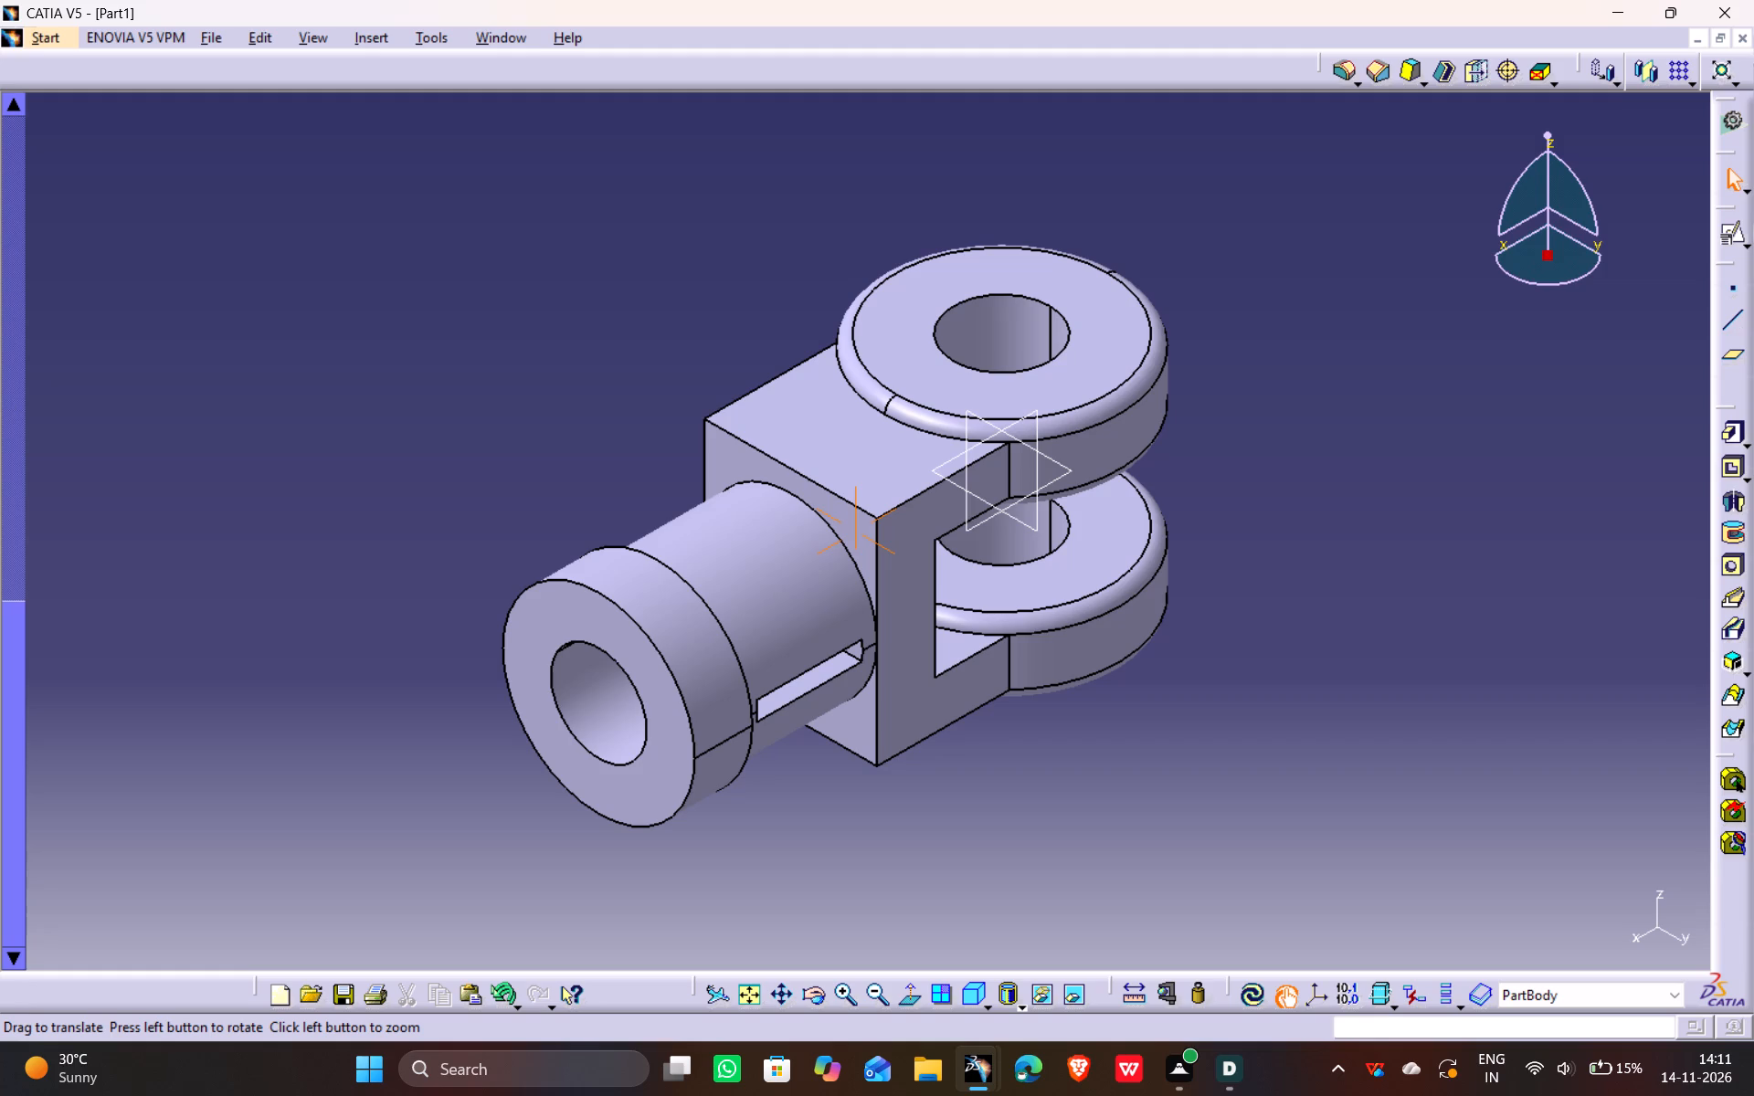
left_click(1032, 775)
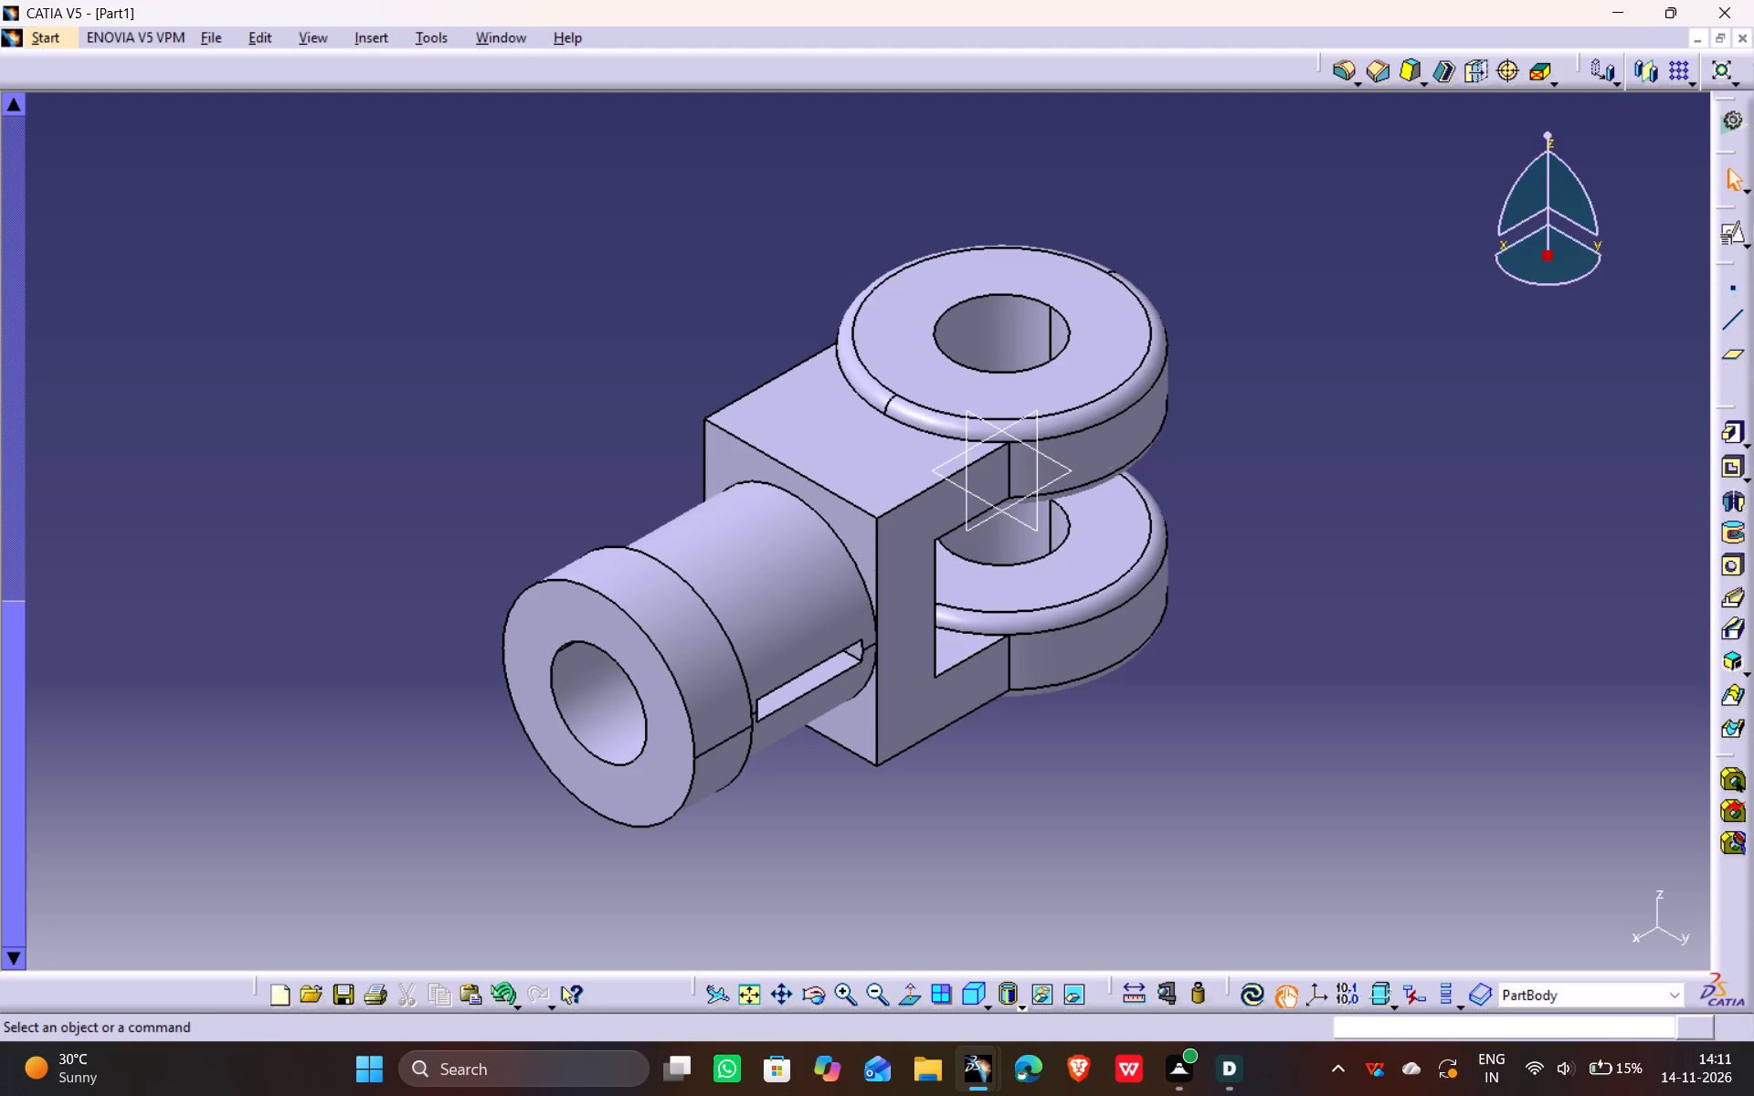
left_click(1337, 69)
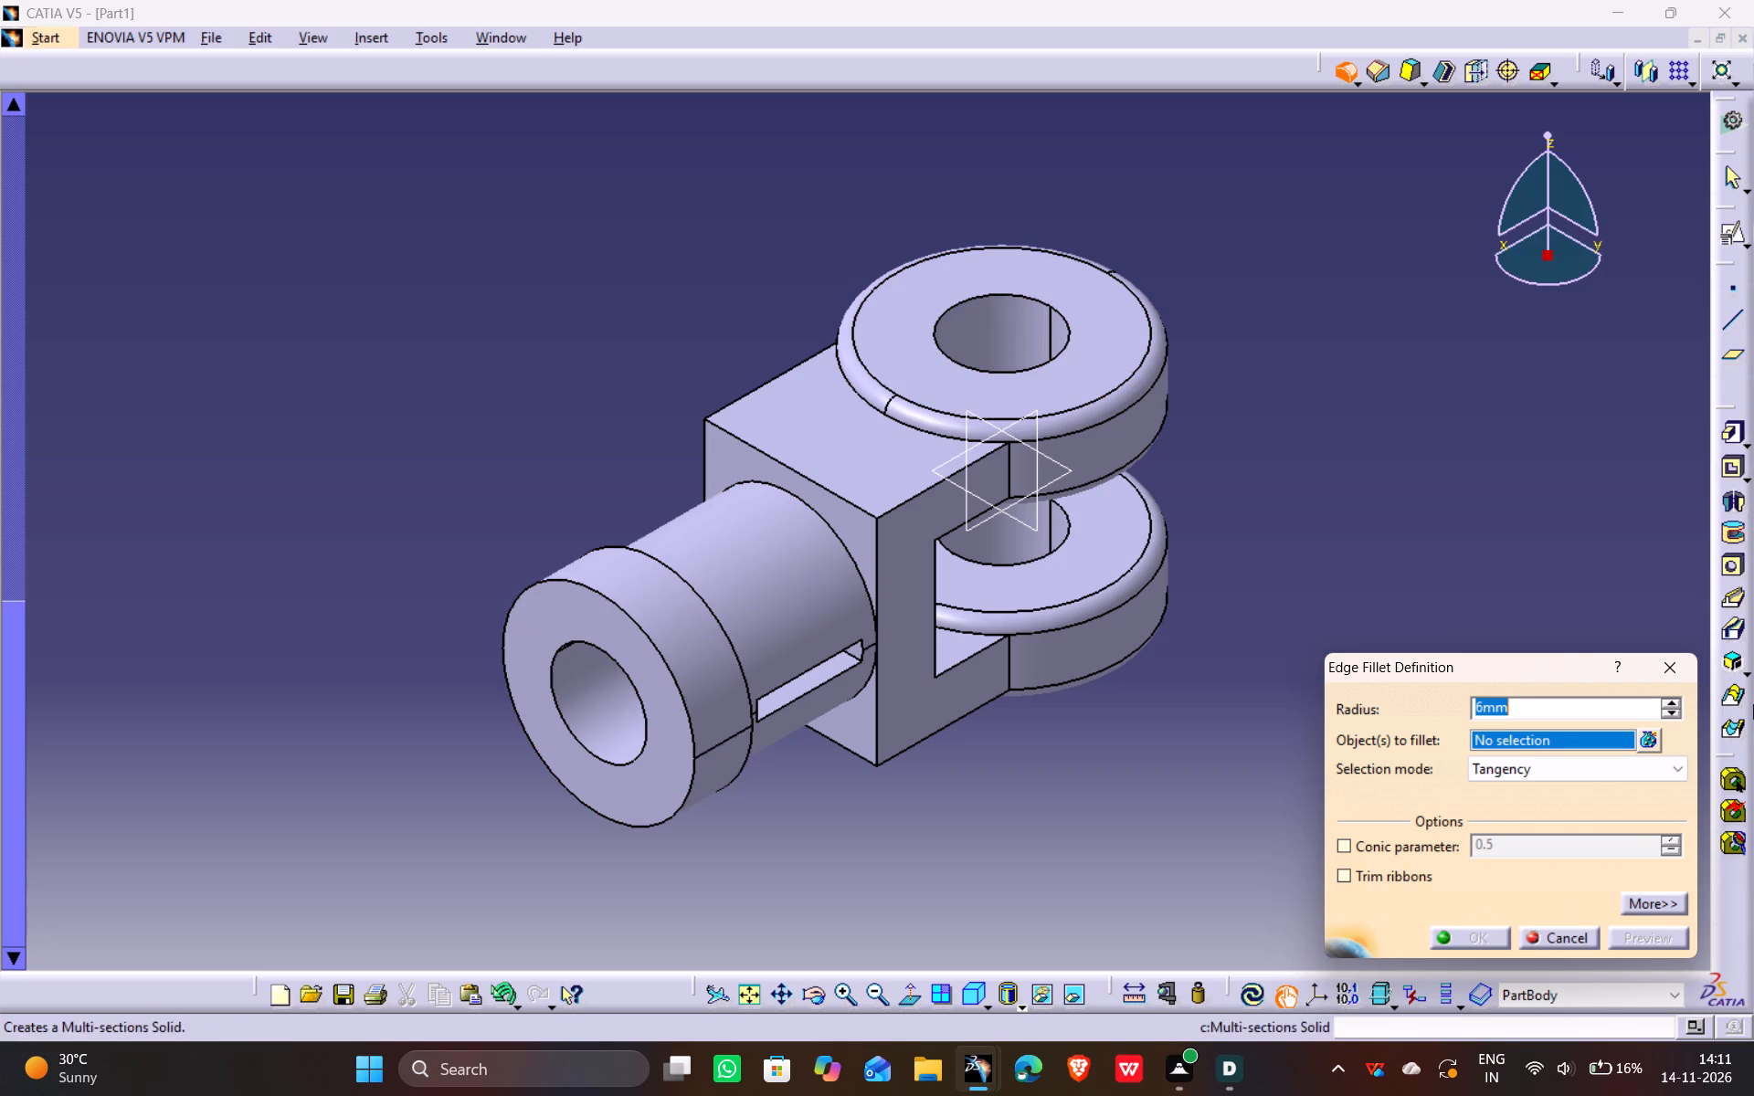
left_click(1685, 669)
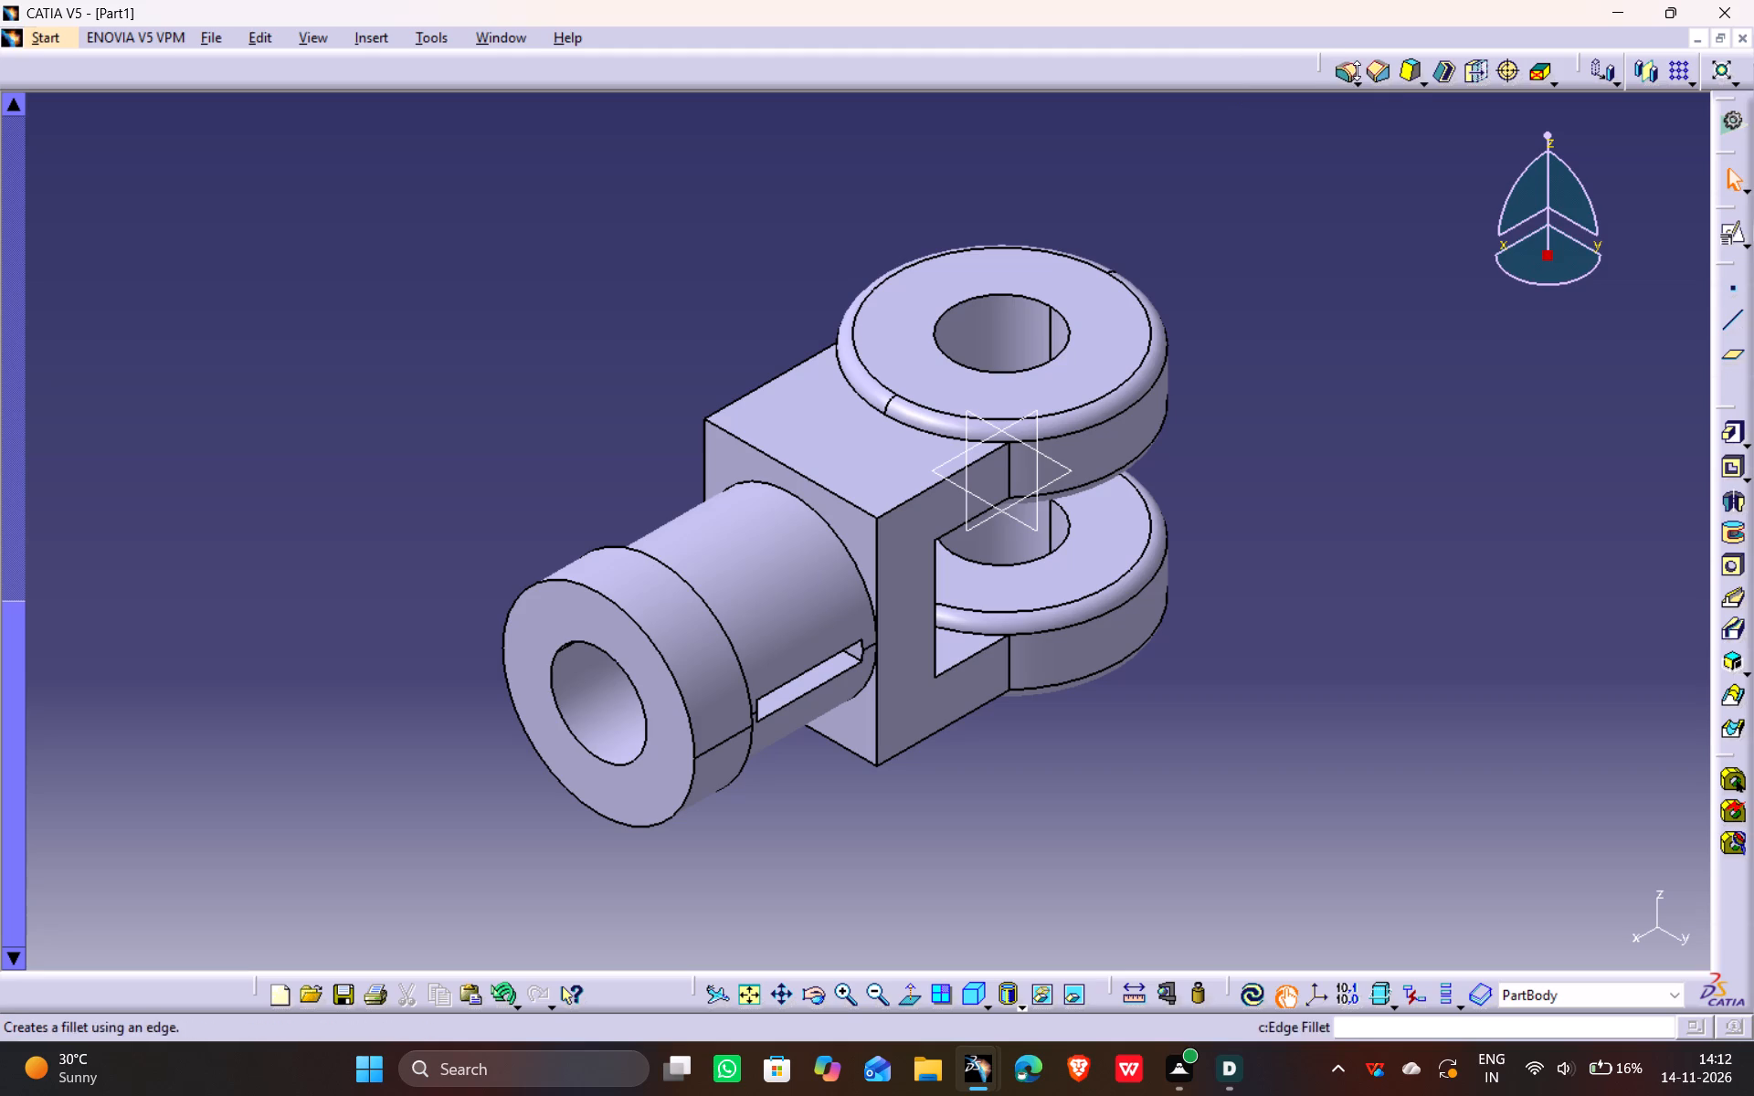
Chamfer the bore's circular edge on the flange's outer face with a 1 mm length at 45°, previewing before applying.
left_click(1379, 75)
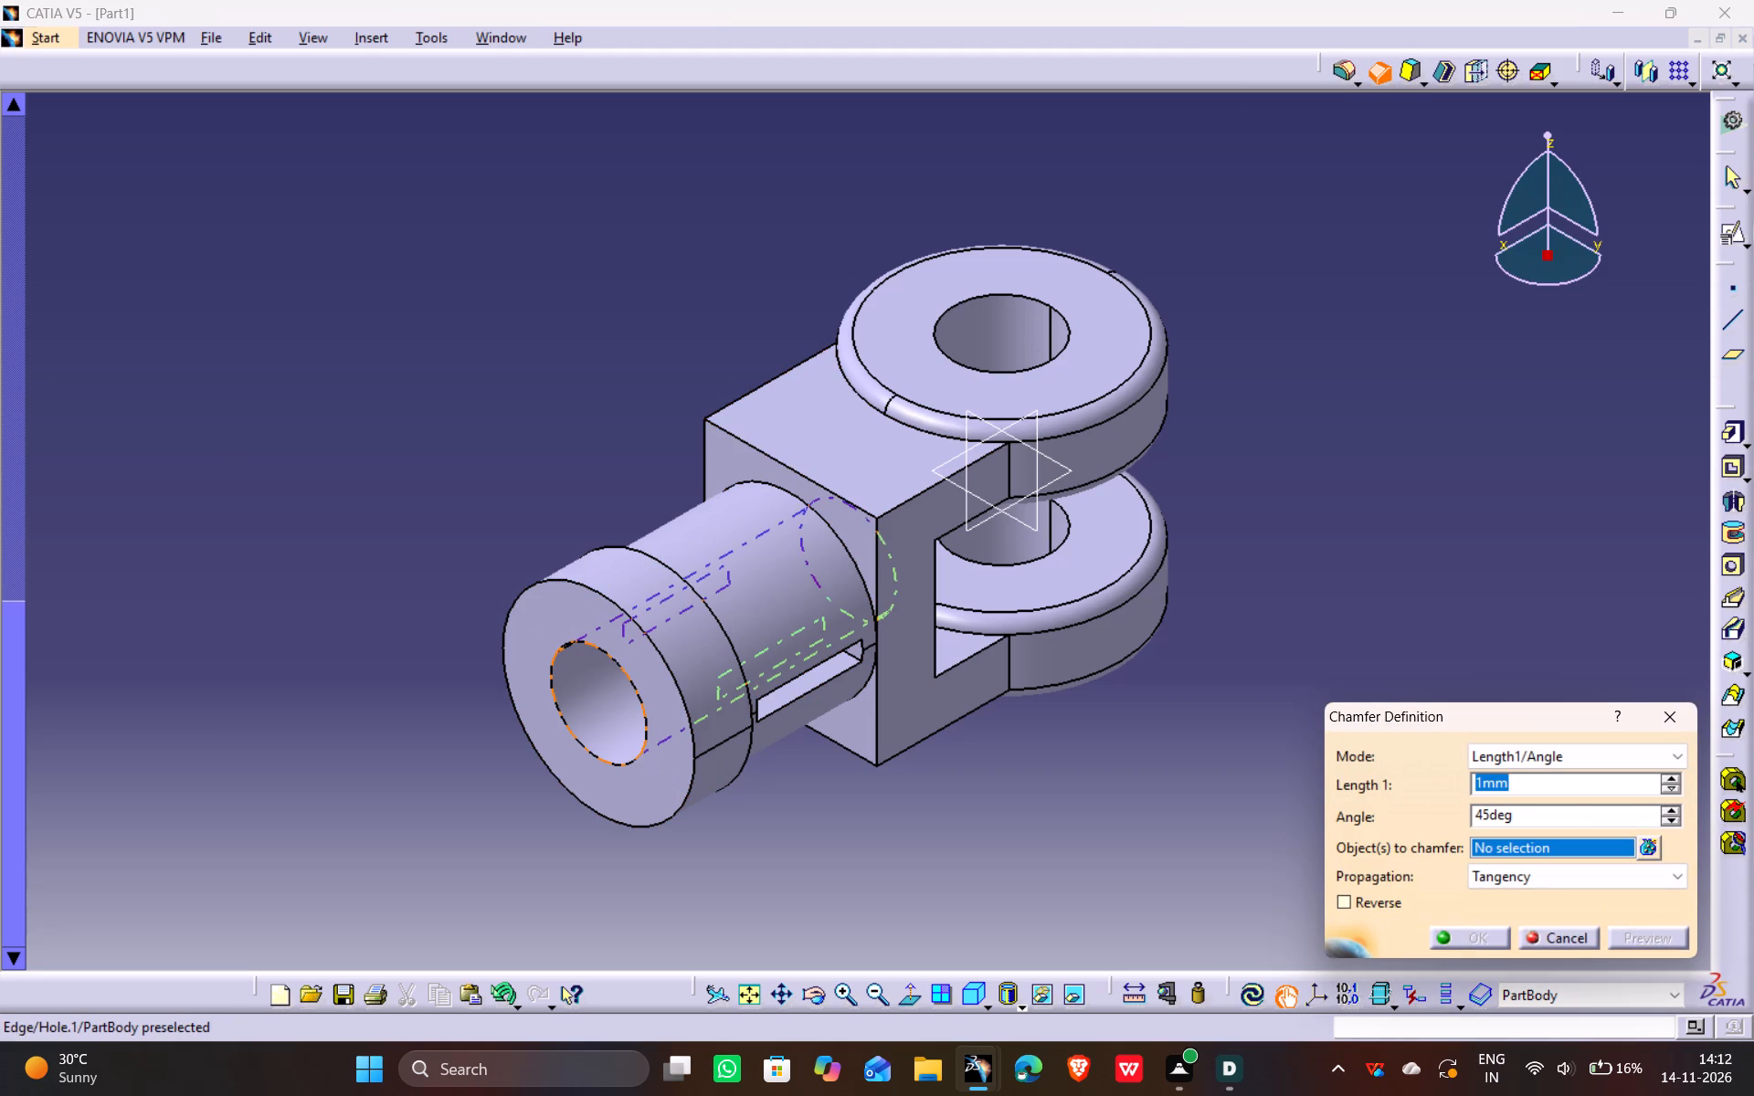
left_click(645, 711)
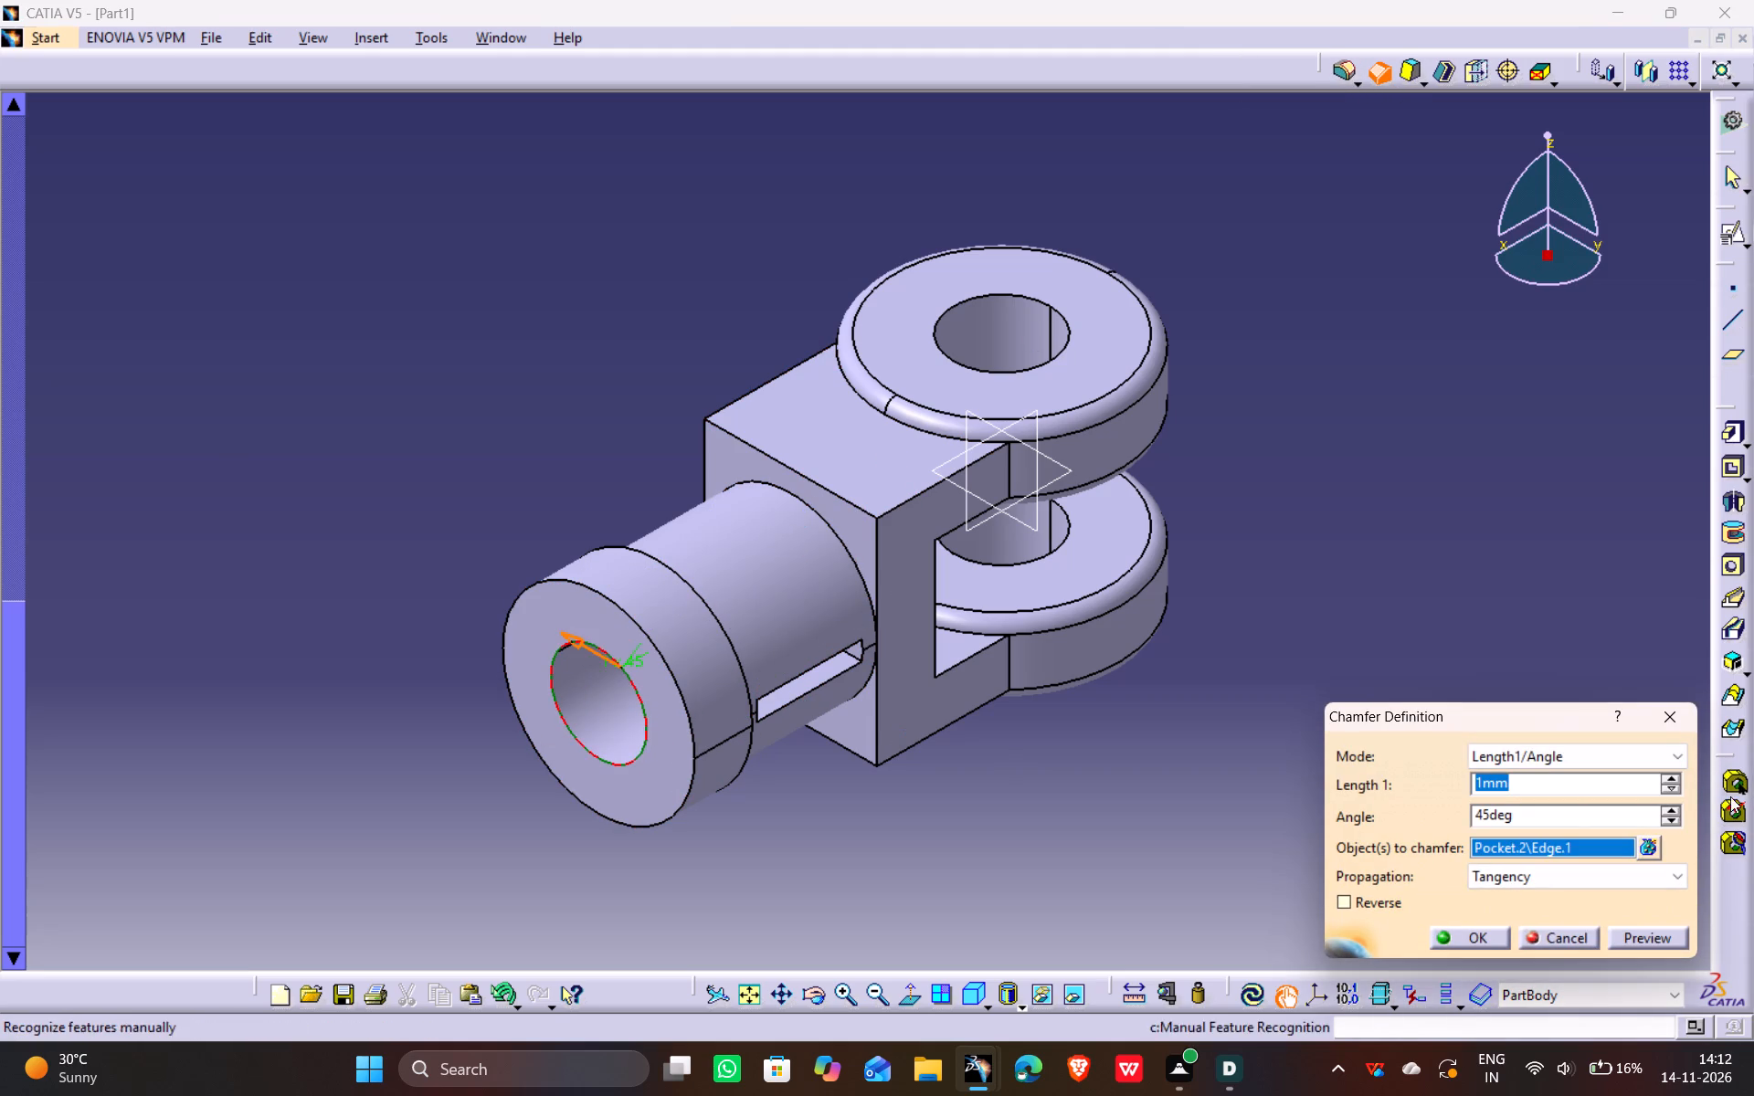
left_click(1664, 945)
left_click(1474, 936)
left_click(746, 810)
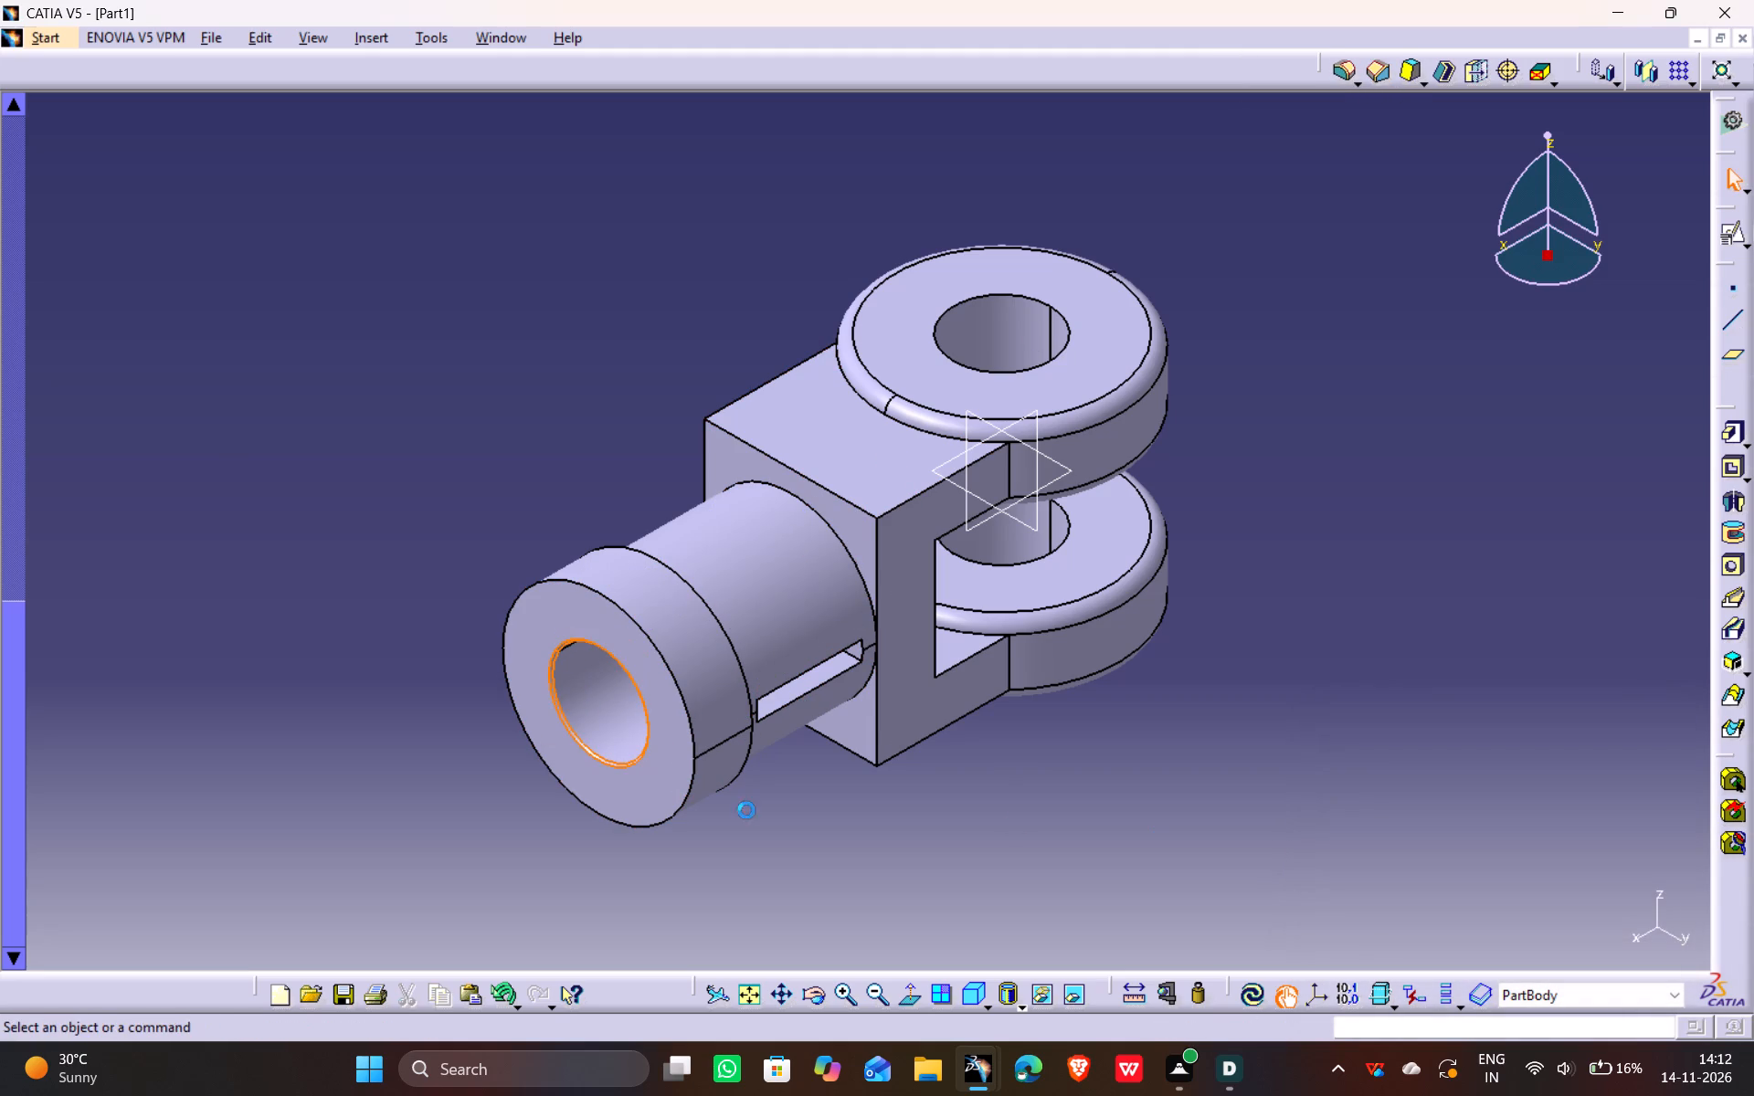
Fillet the outer circular edge of the flange's end face with a 5 mm radius, previewing before applying.
middle_click_drag(865, 796, 909, 715)
left_click(1347, 68)
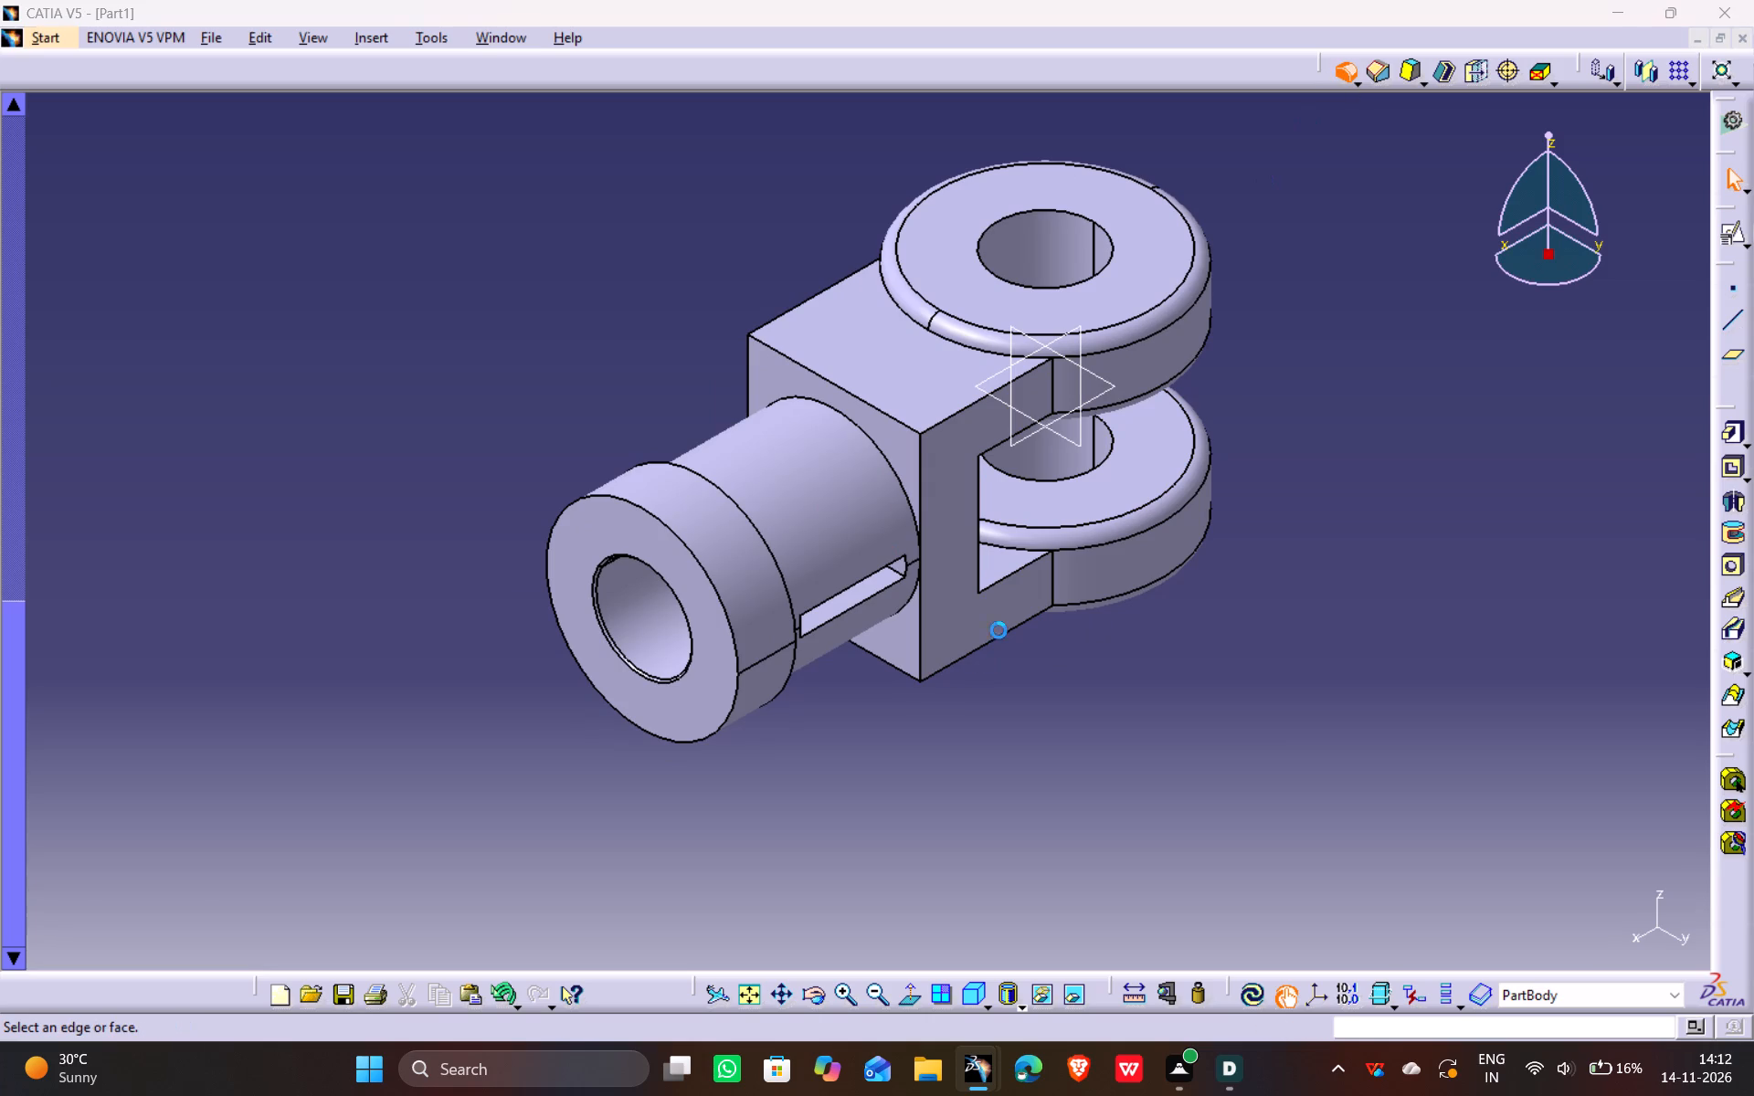
left_click(735, 692)
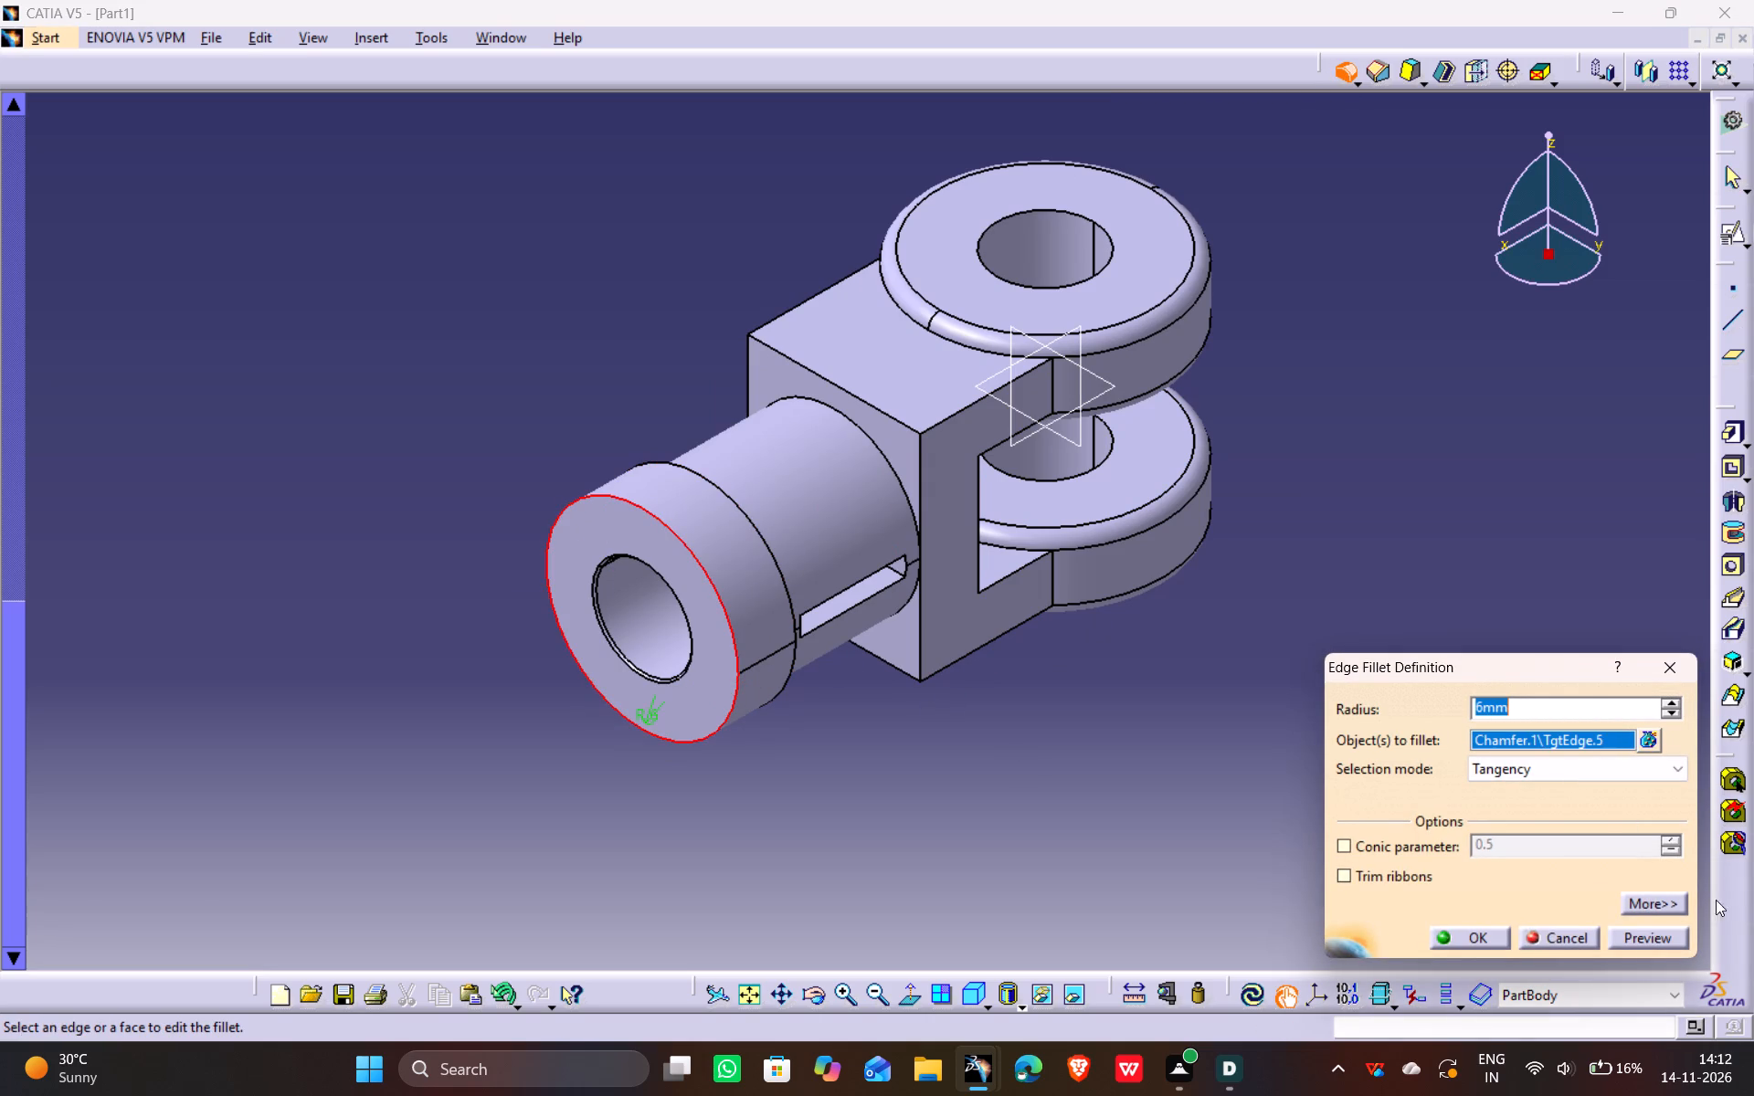
key("5")
left_click(1166, 859)
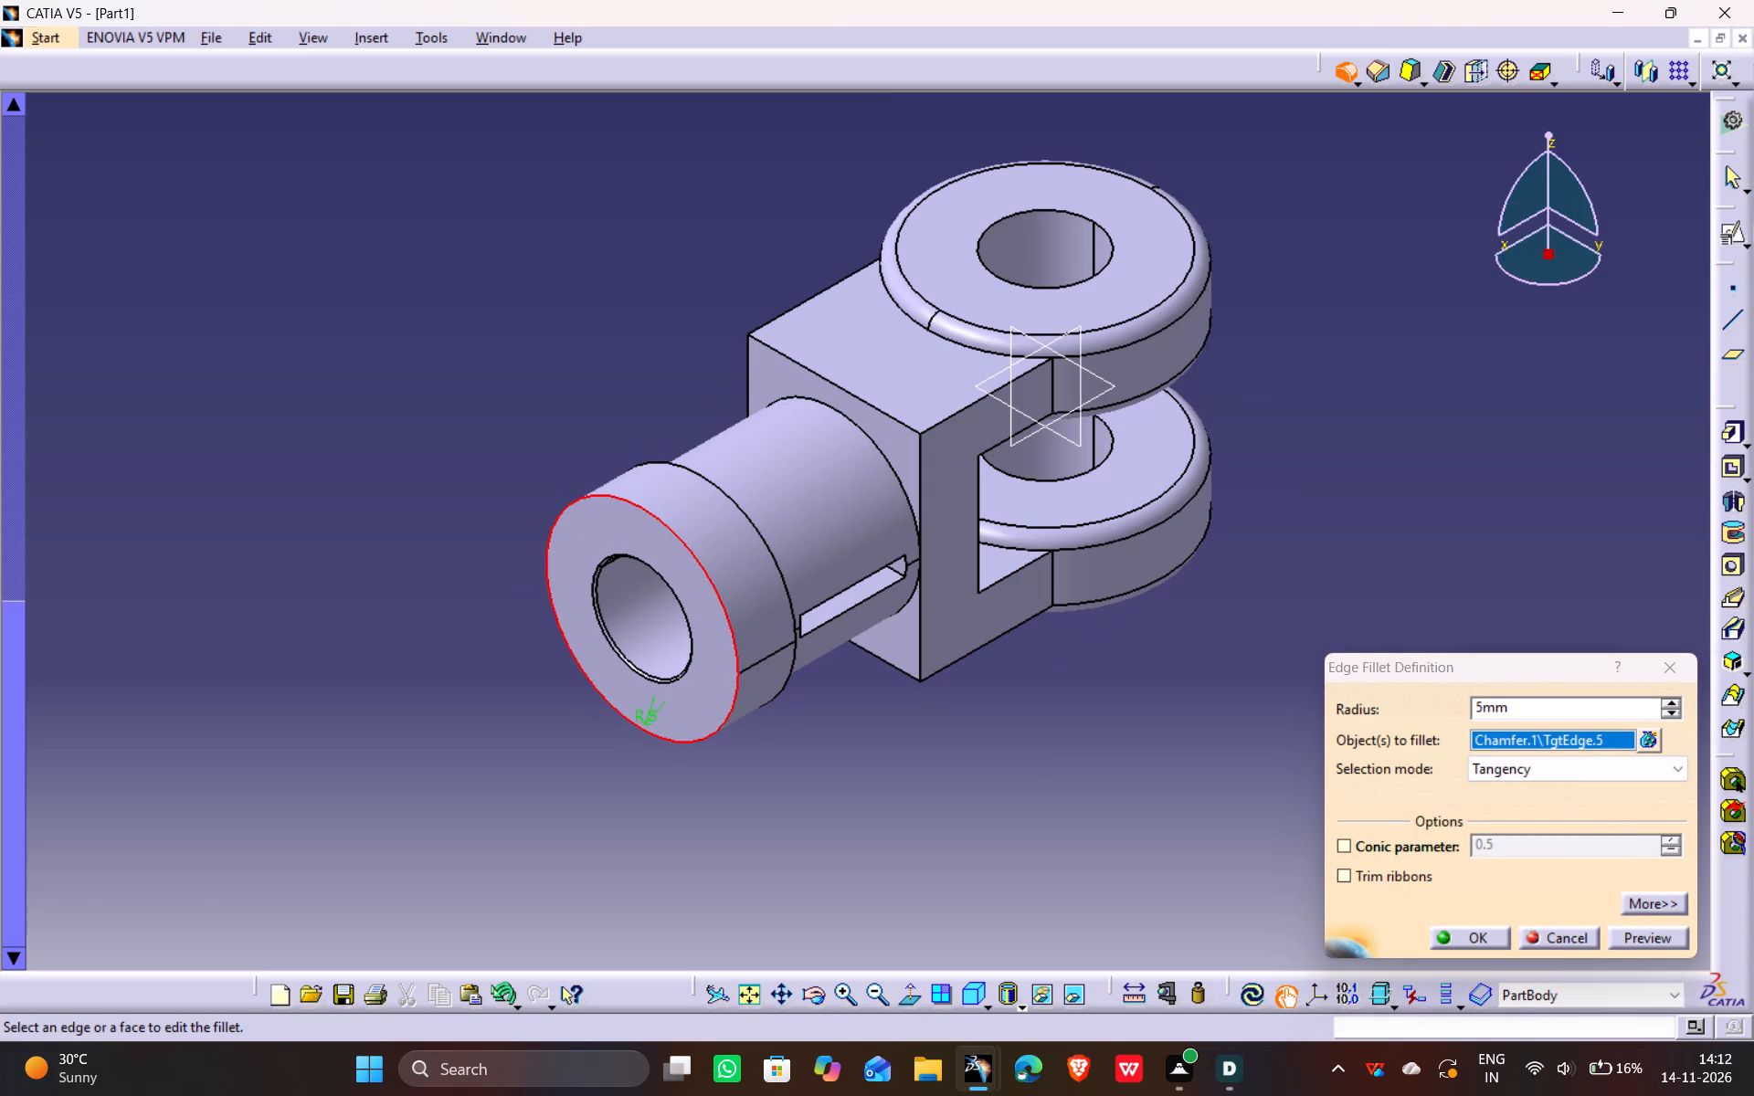
left_click(1641, 936)
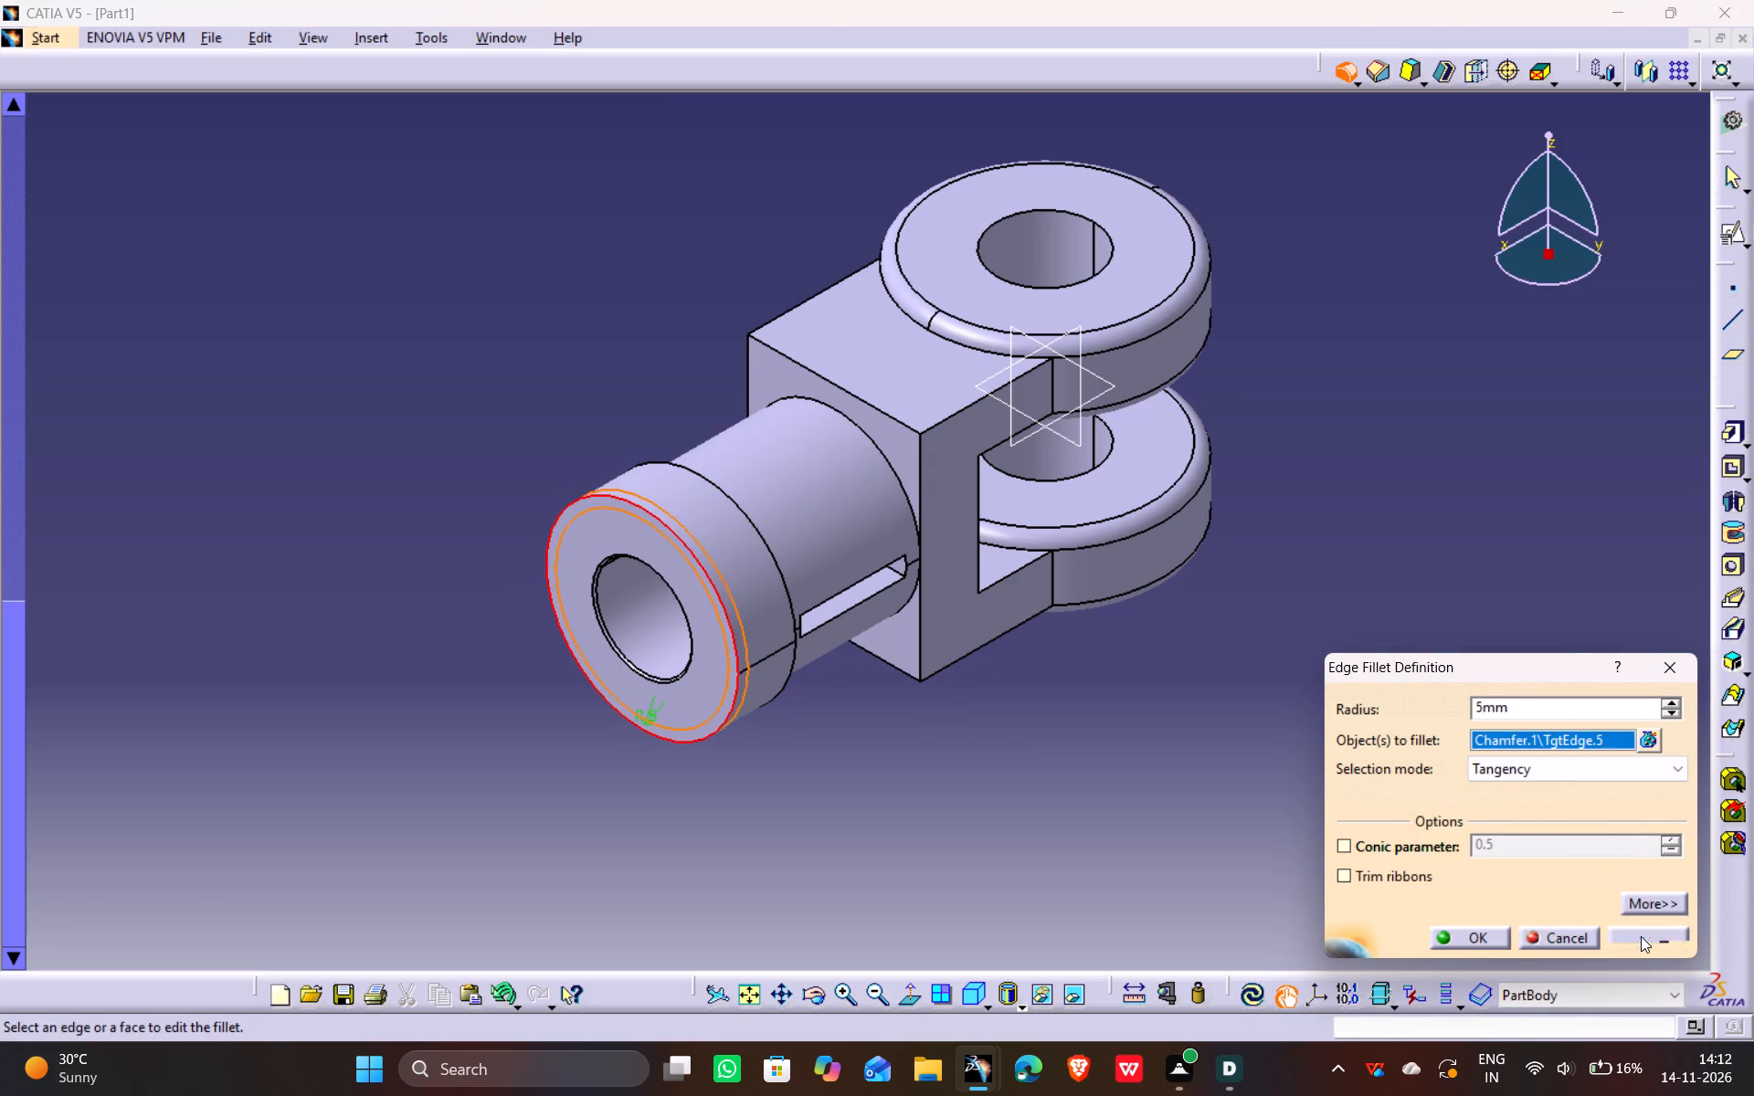
left_click(1510, 934)
left_click(947, 740)
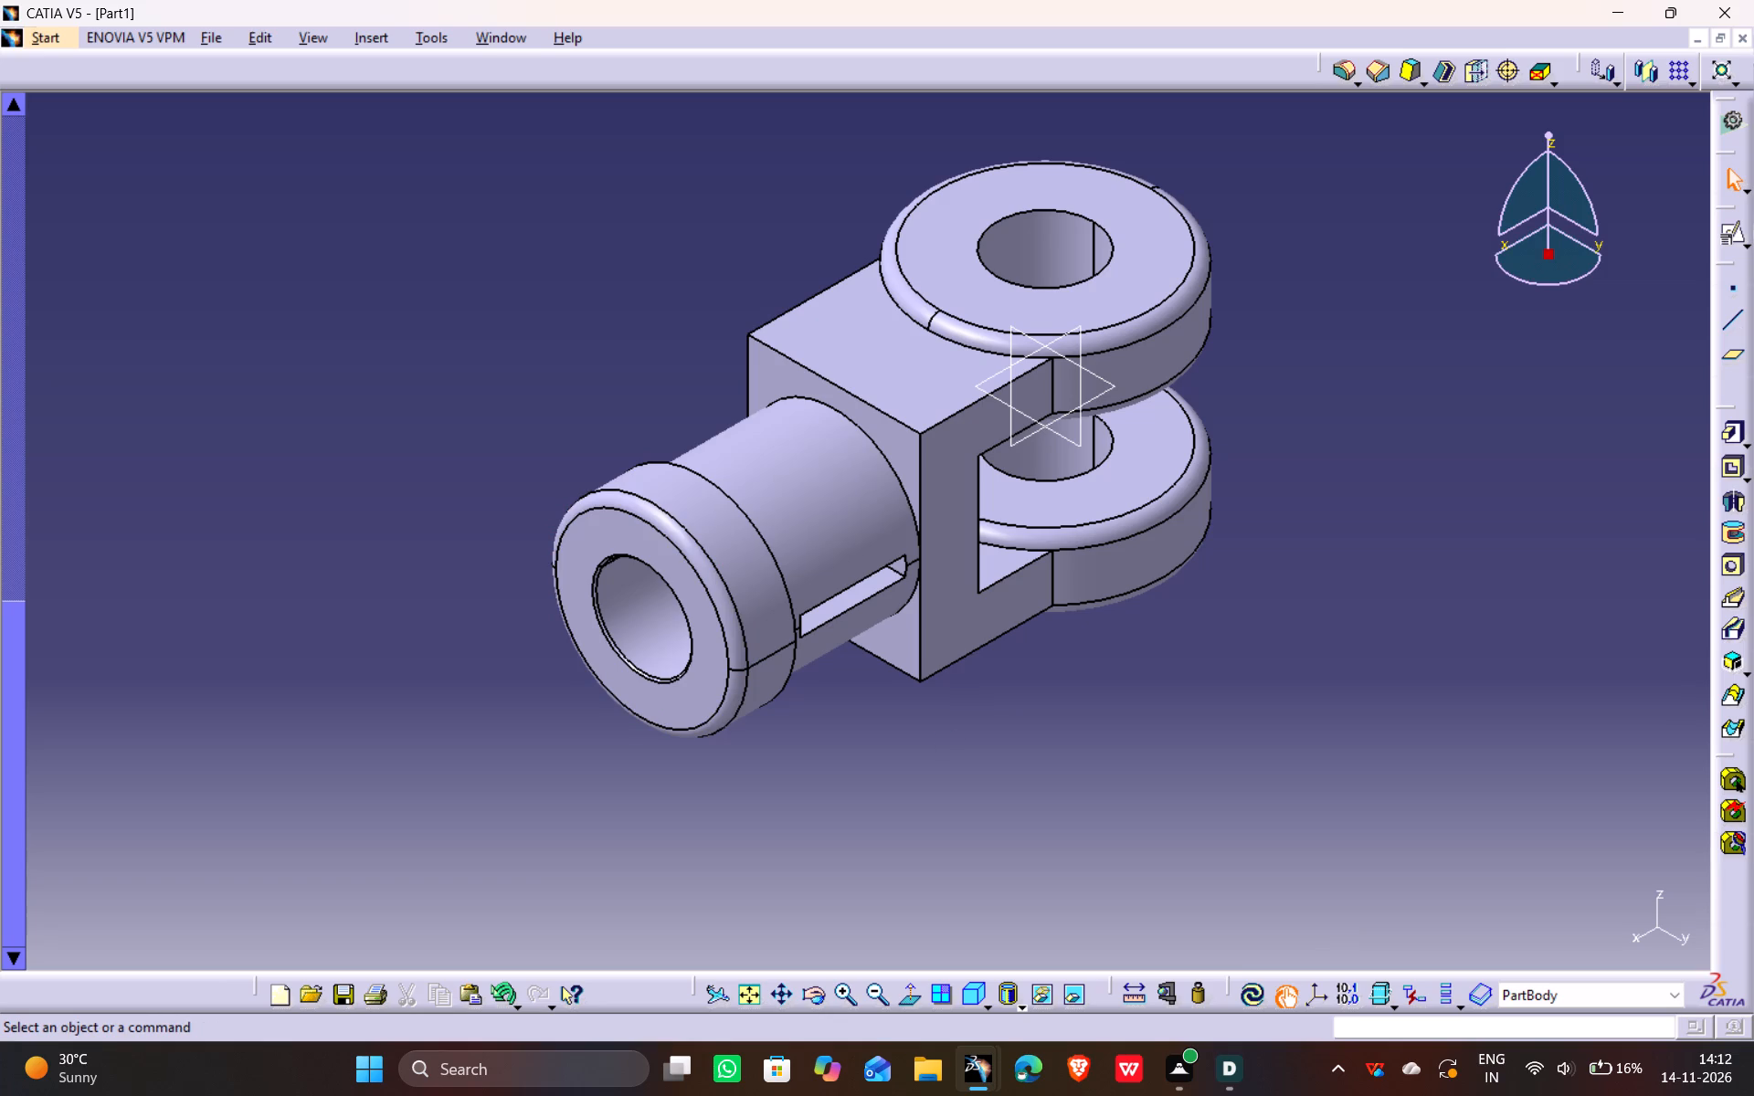
Edit the bore chamfer on the flange face, set its length to 2 mm, and update the part.
middle_click_drag(843, 823, 808, 651, "ctrl")
middle_click_drag(728, 751, 1006, 455)
double_click(599, 653)
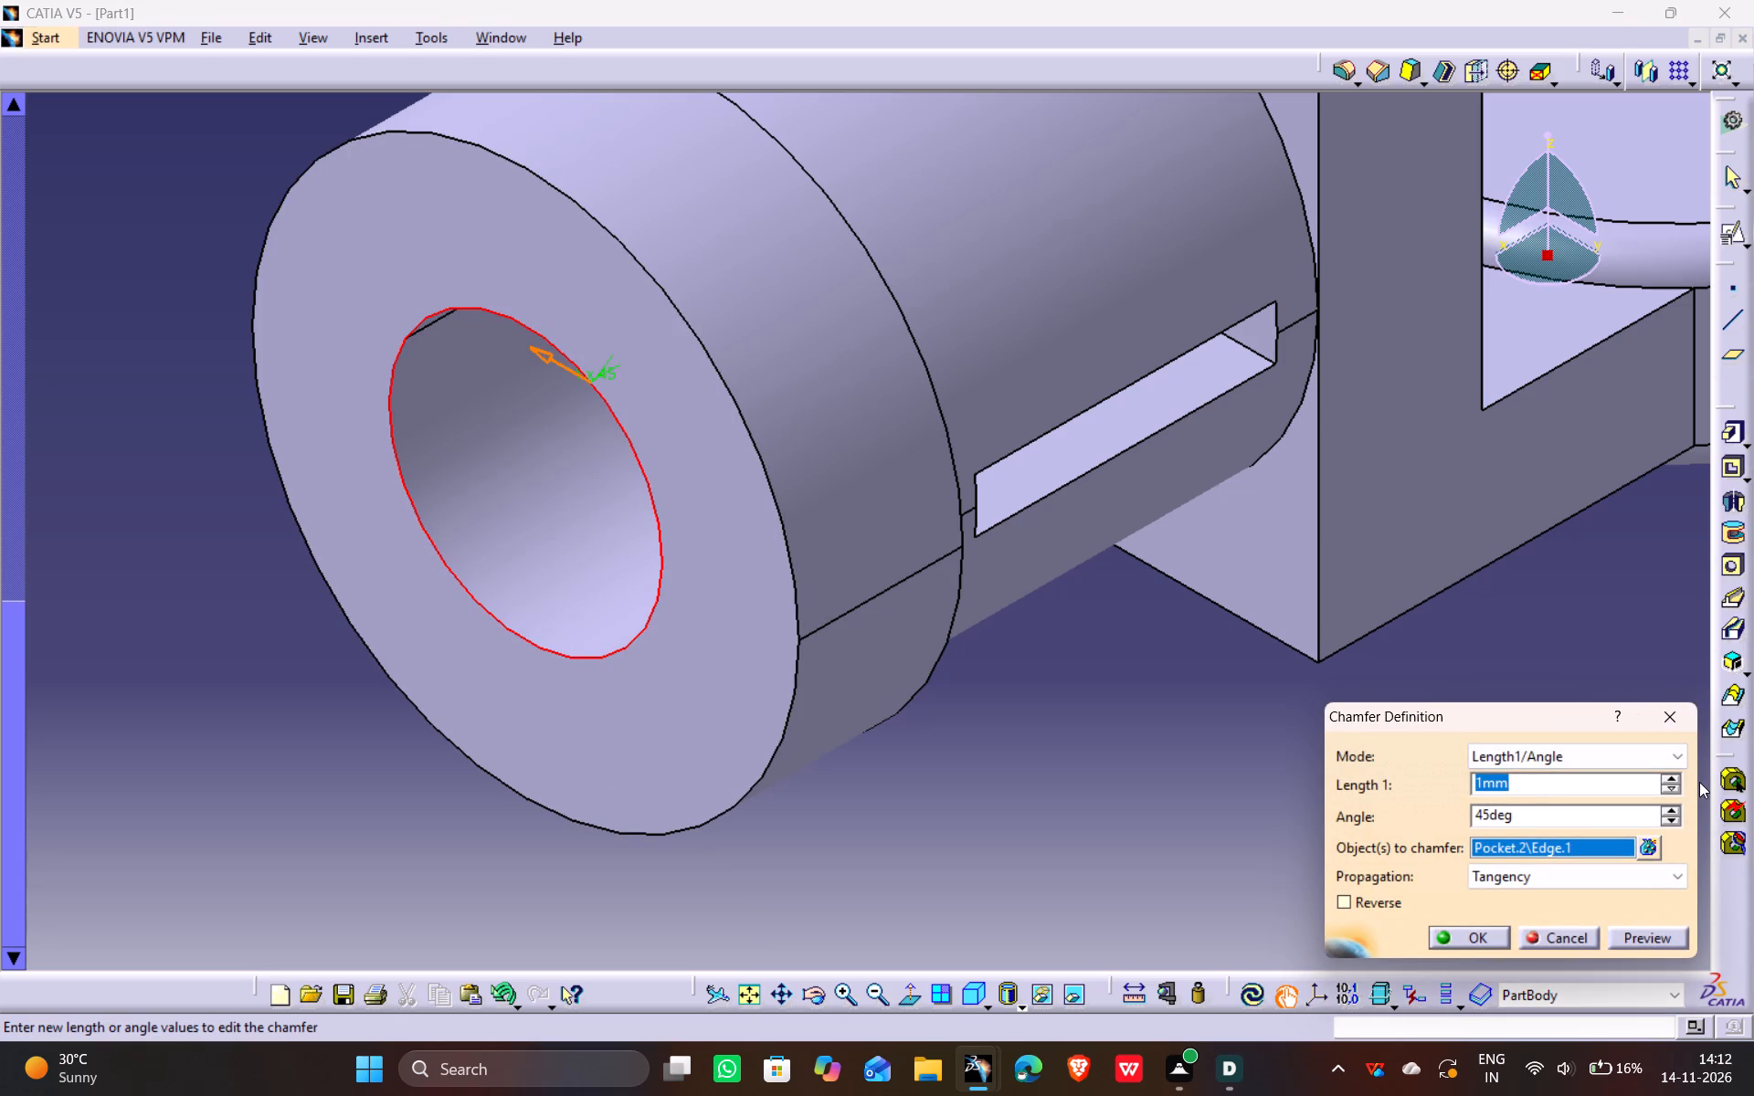
key("2")
left_click(1662, 942)
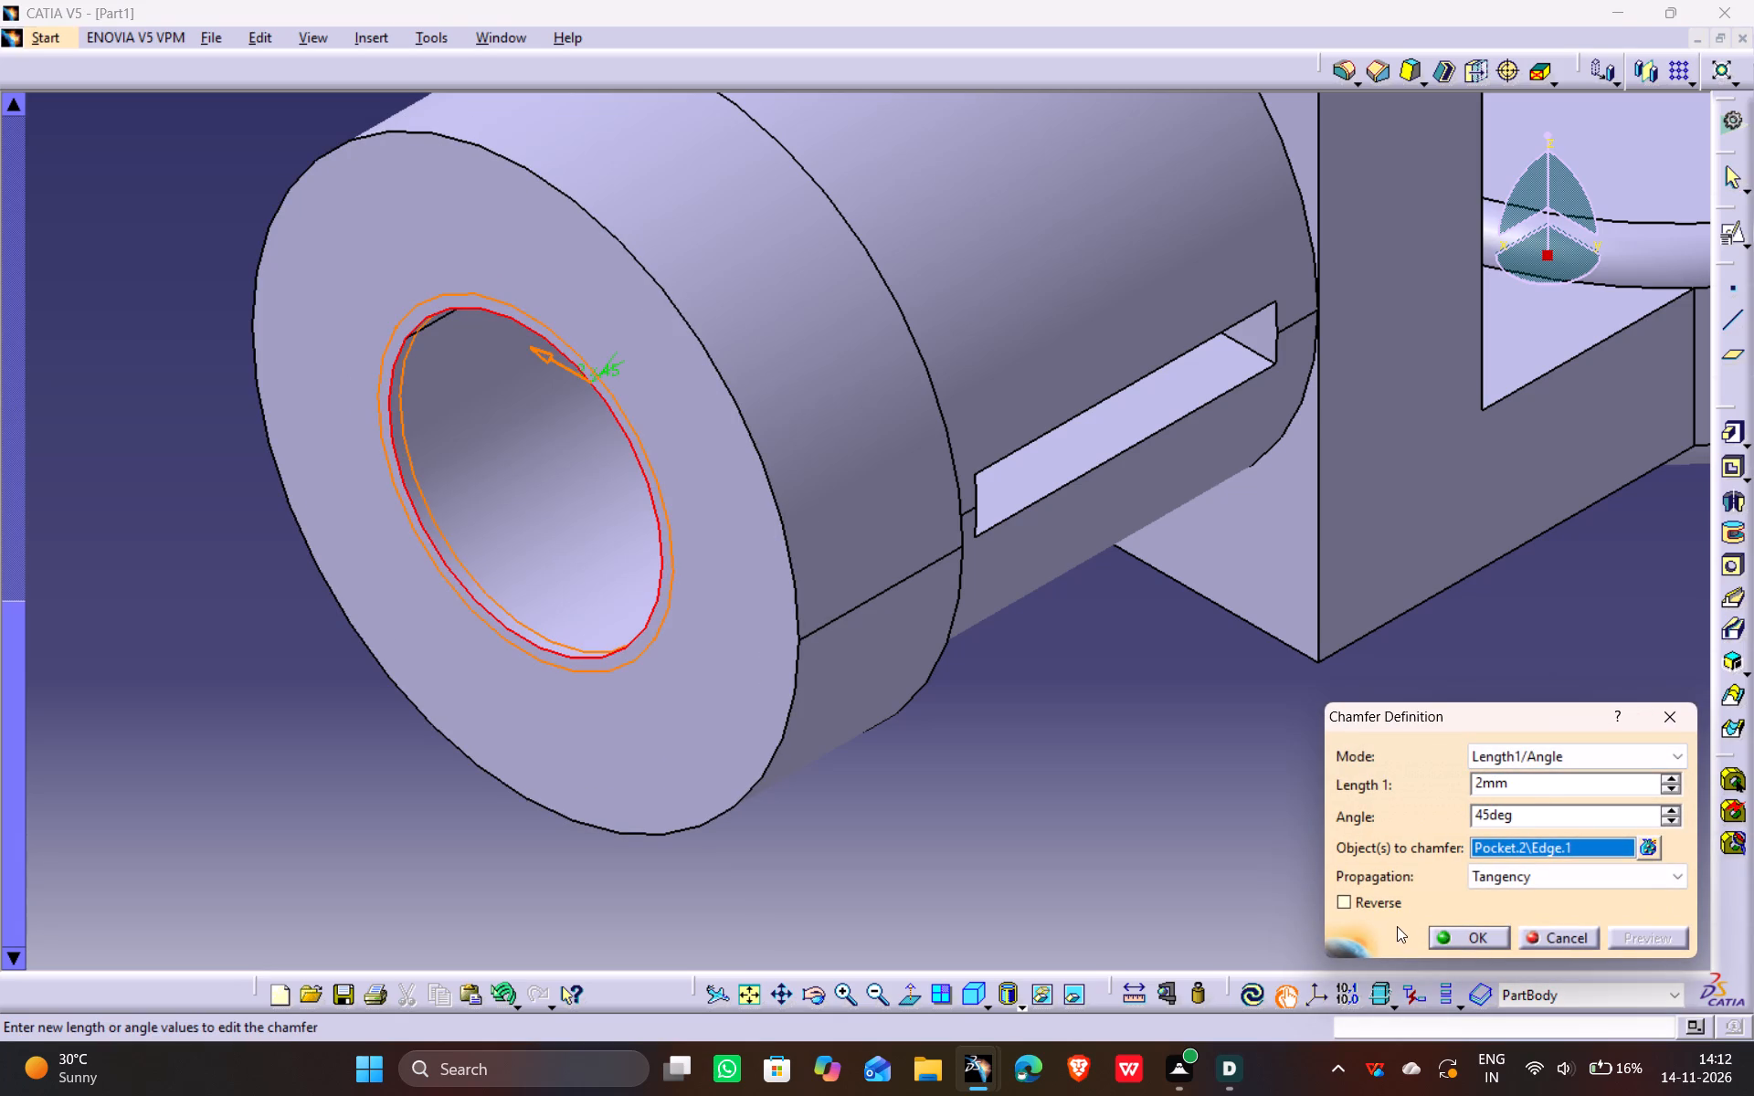
left_click(1434, 929)
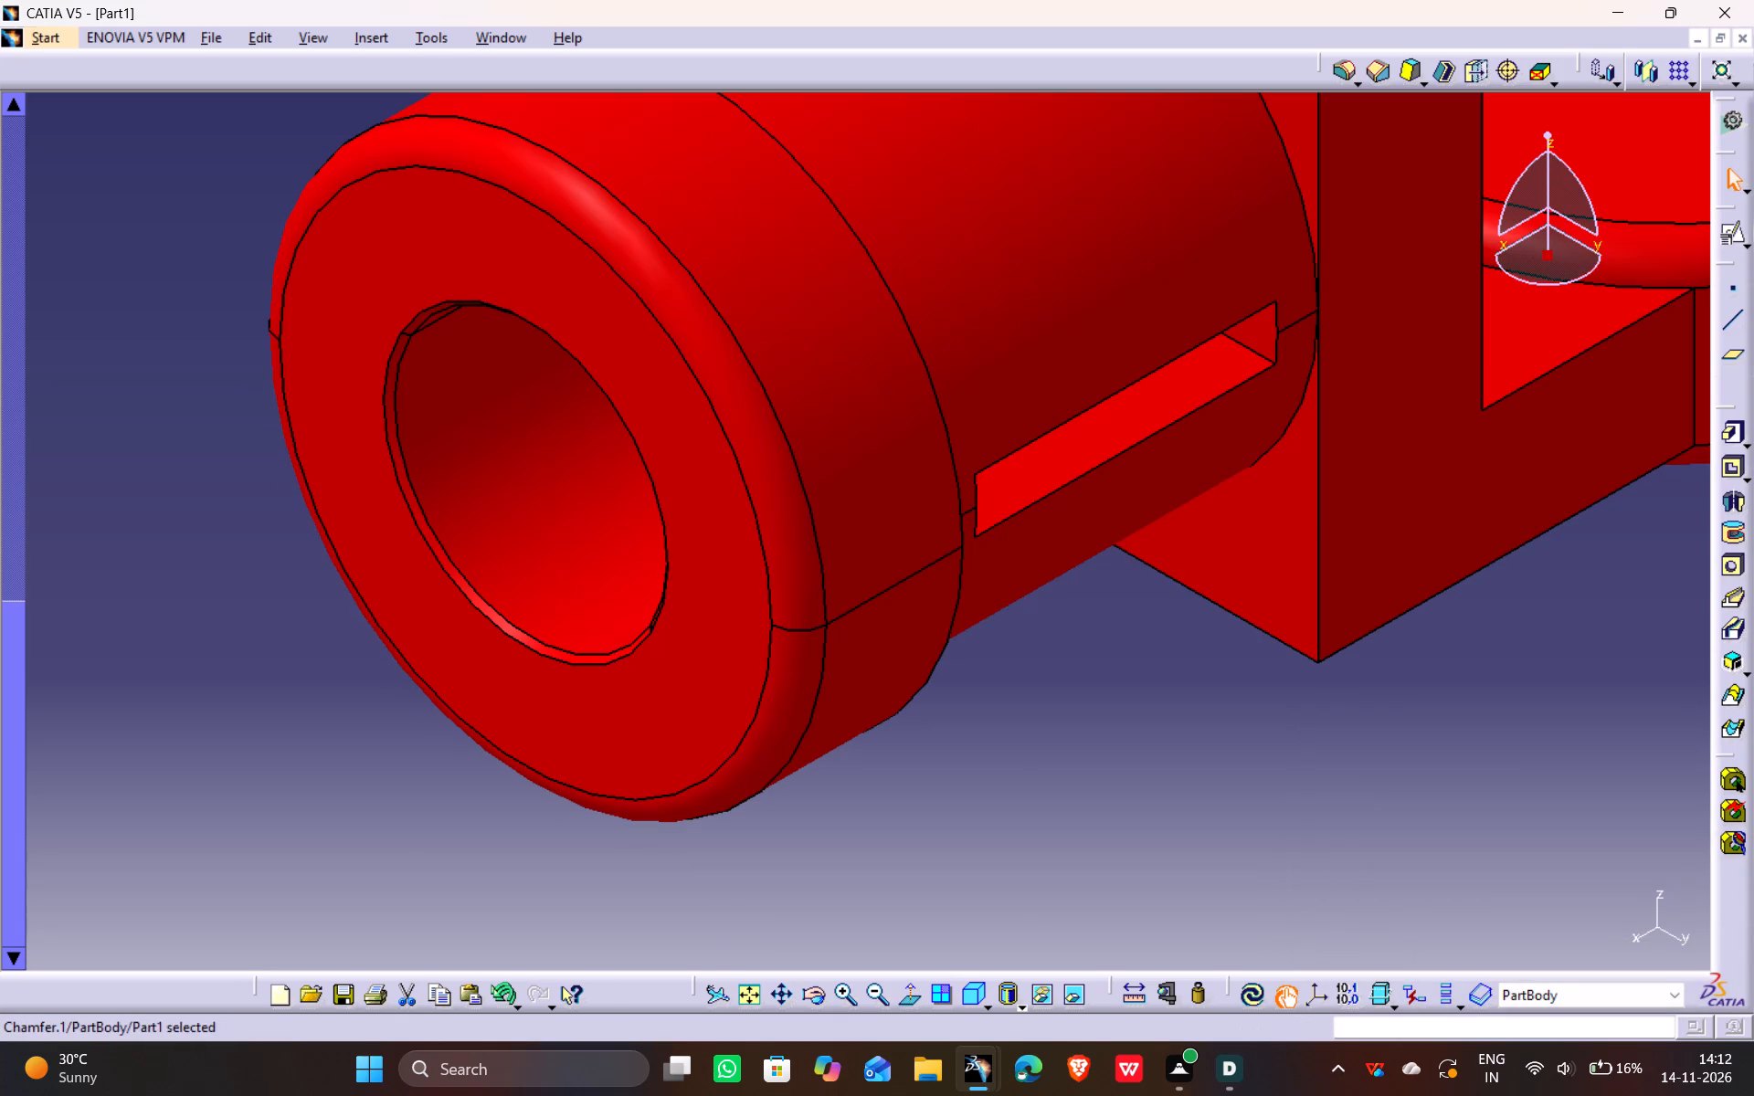
key("ctrl+u")
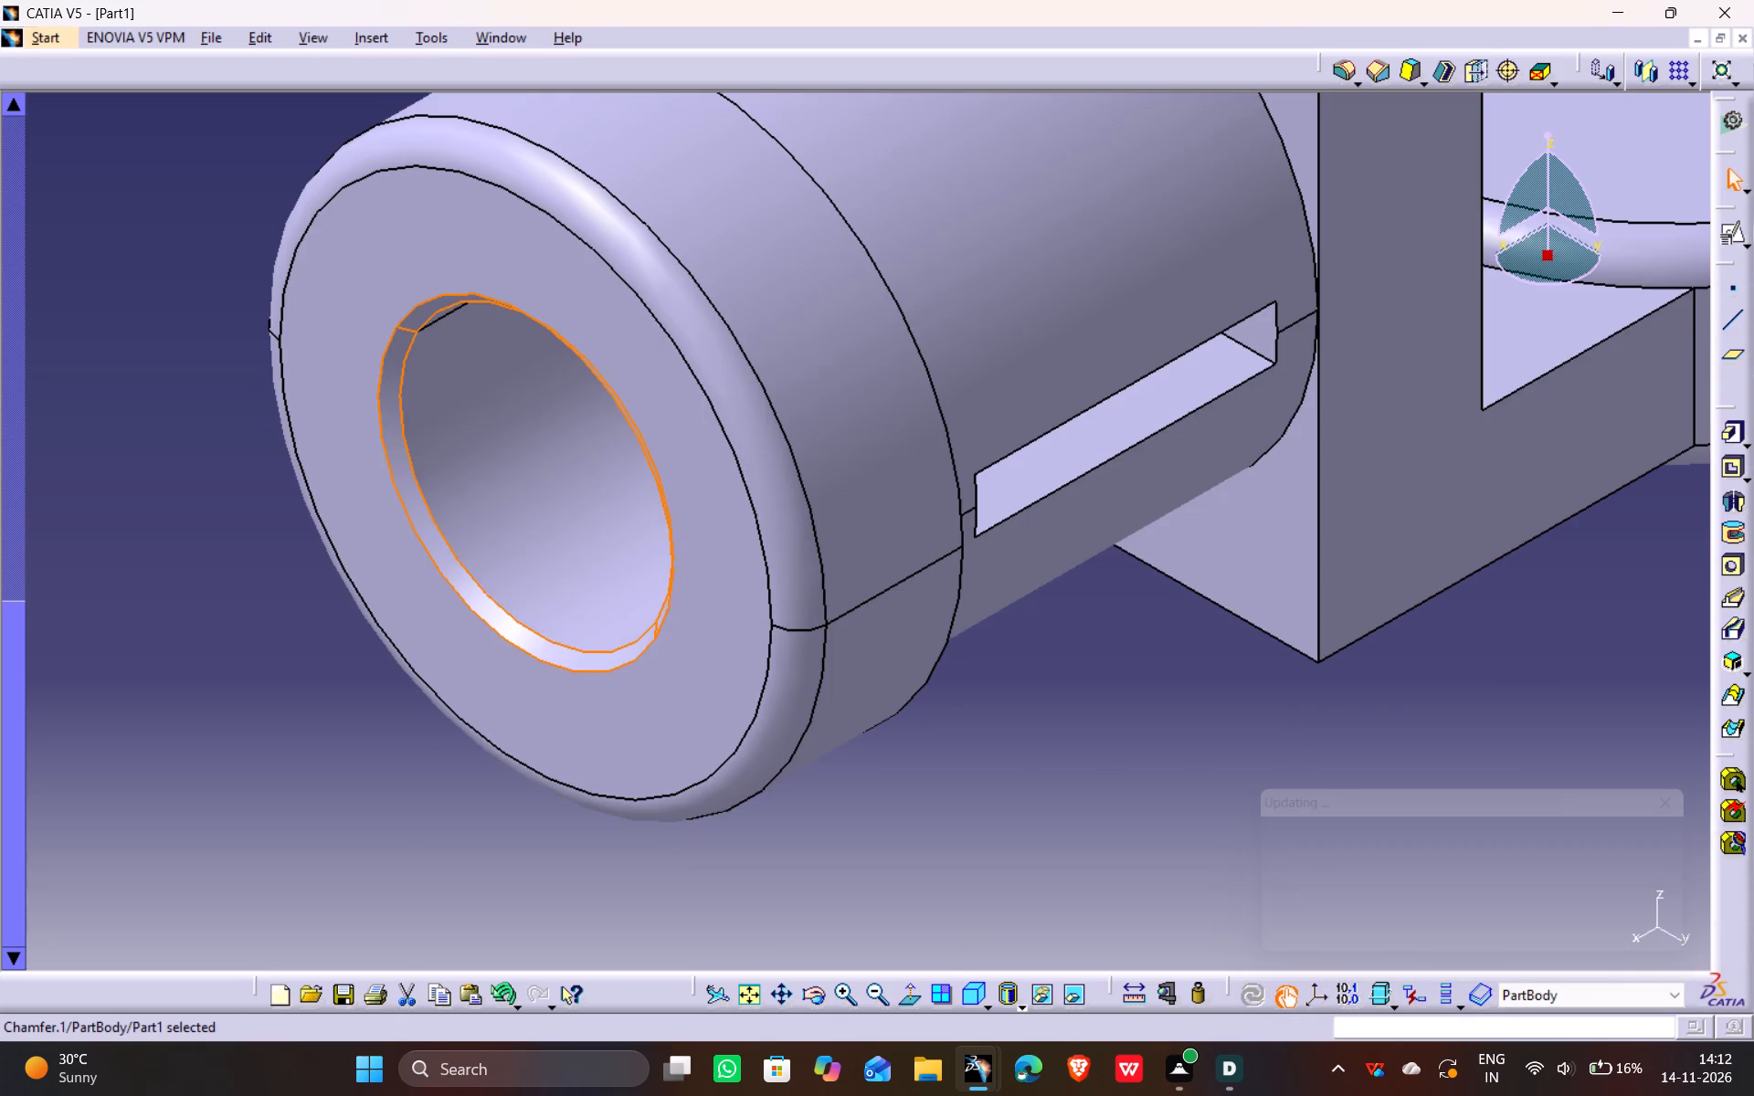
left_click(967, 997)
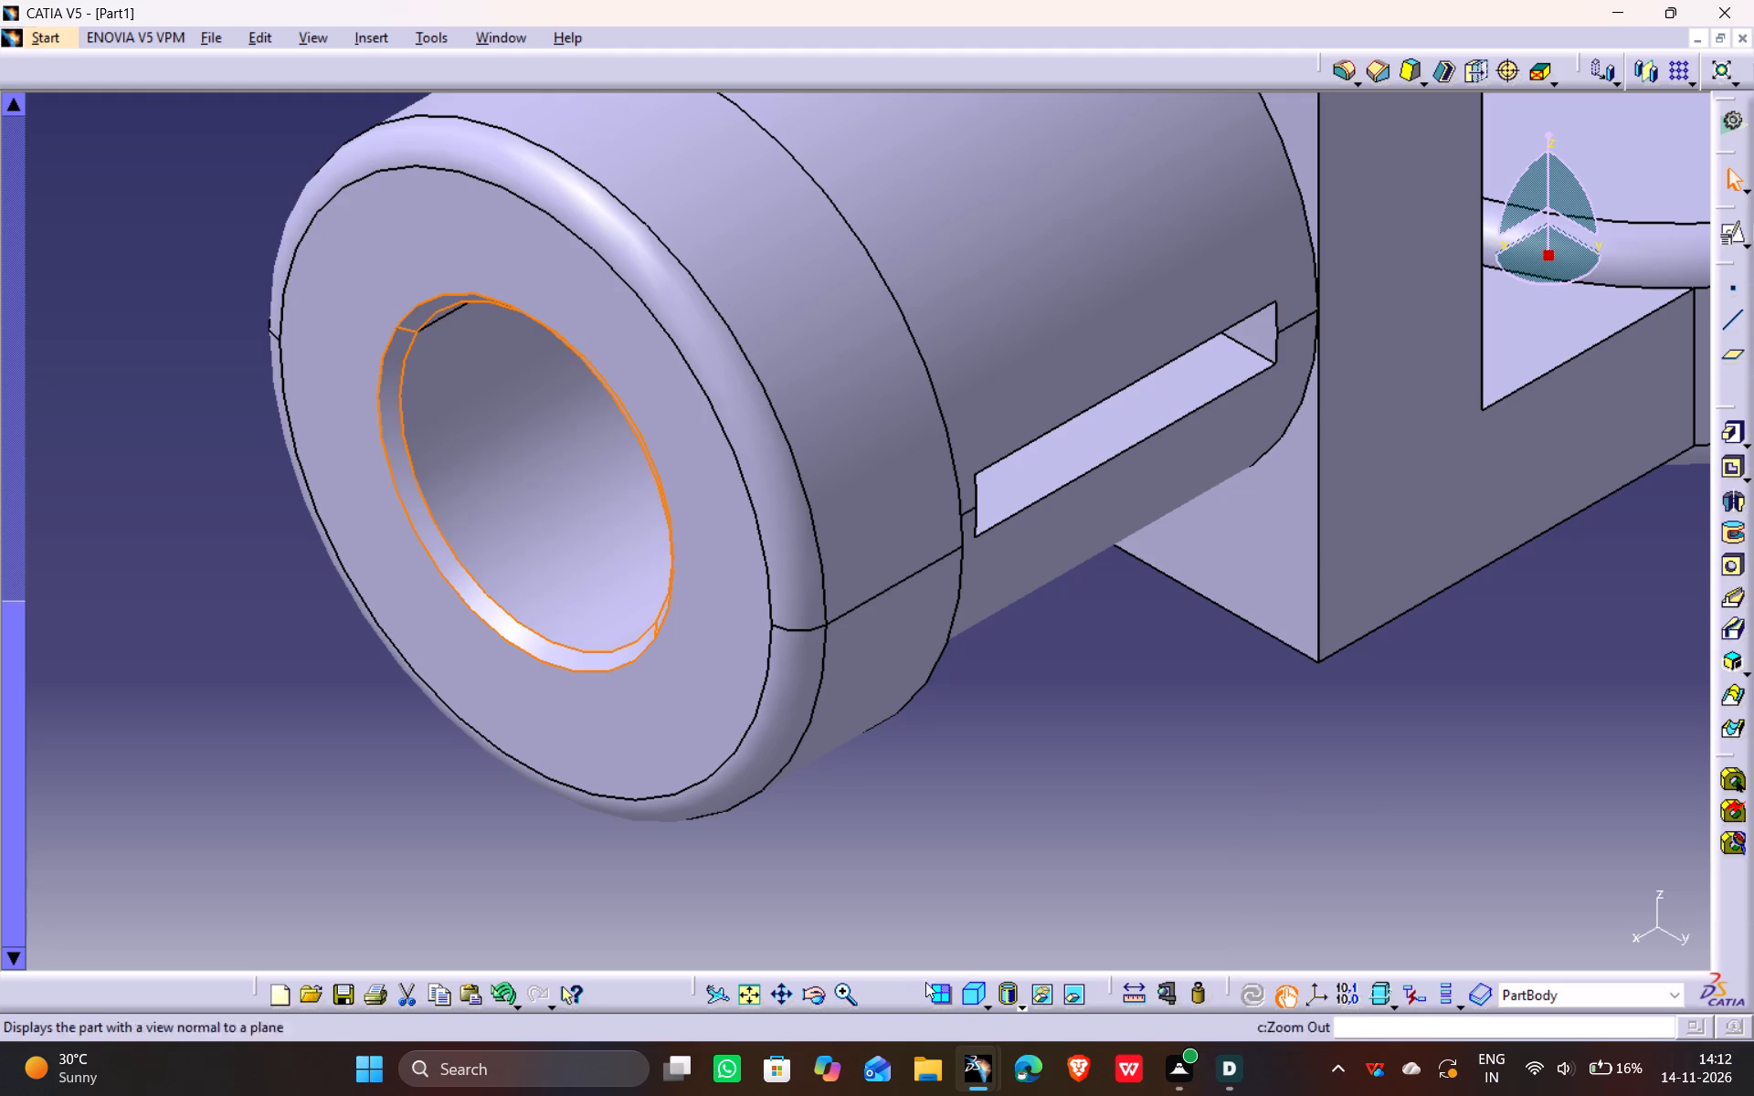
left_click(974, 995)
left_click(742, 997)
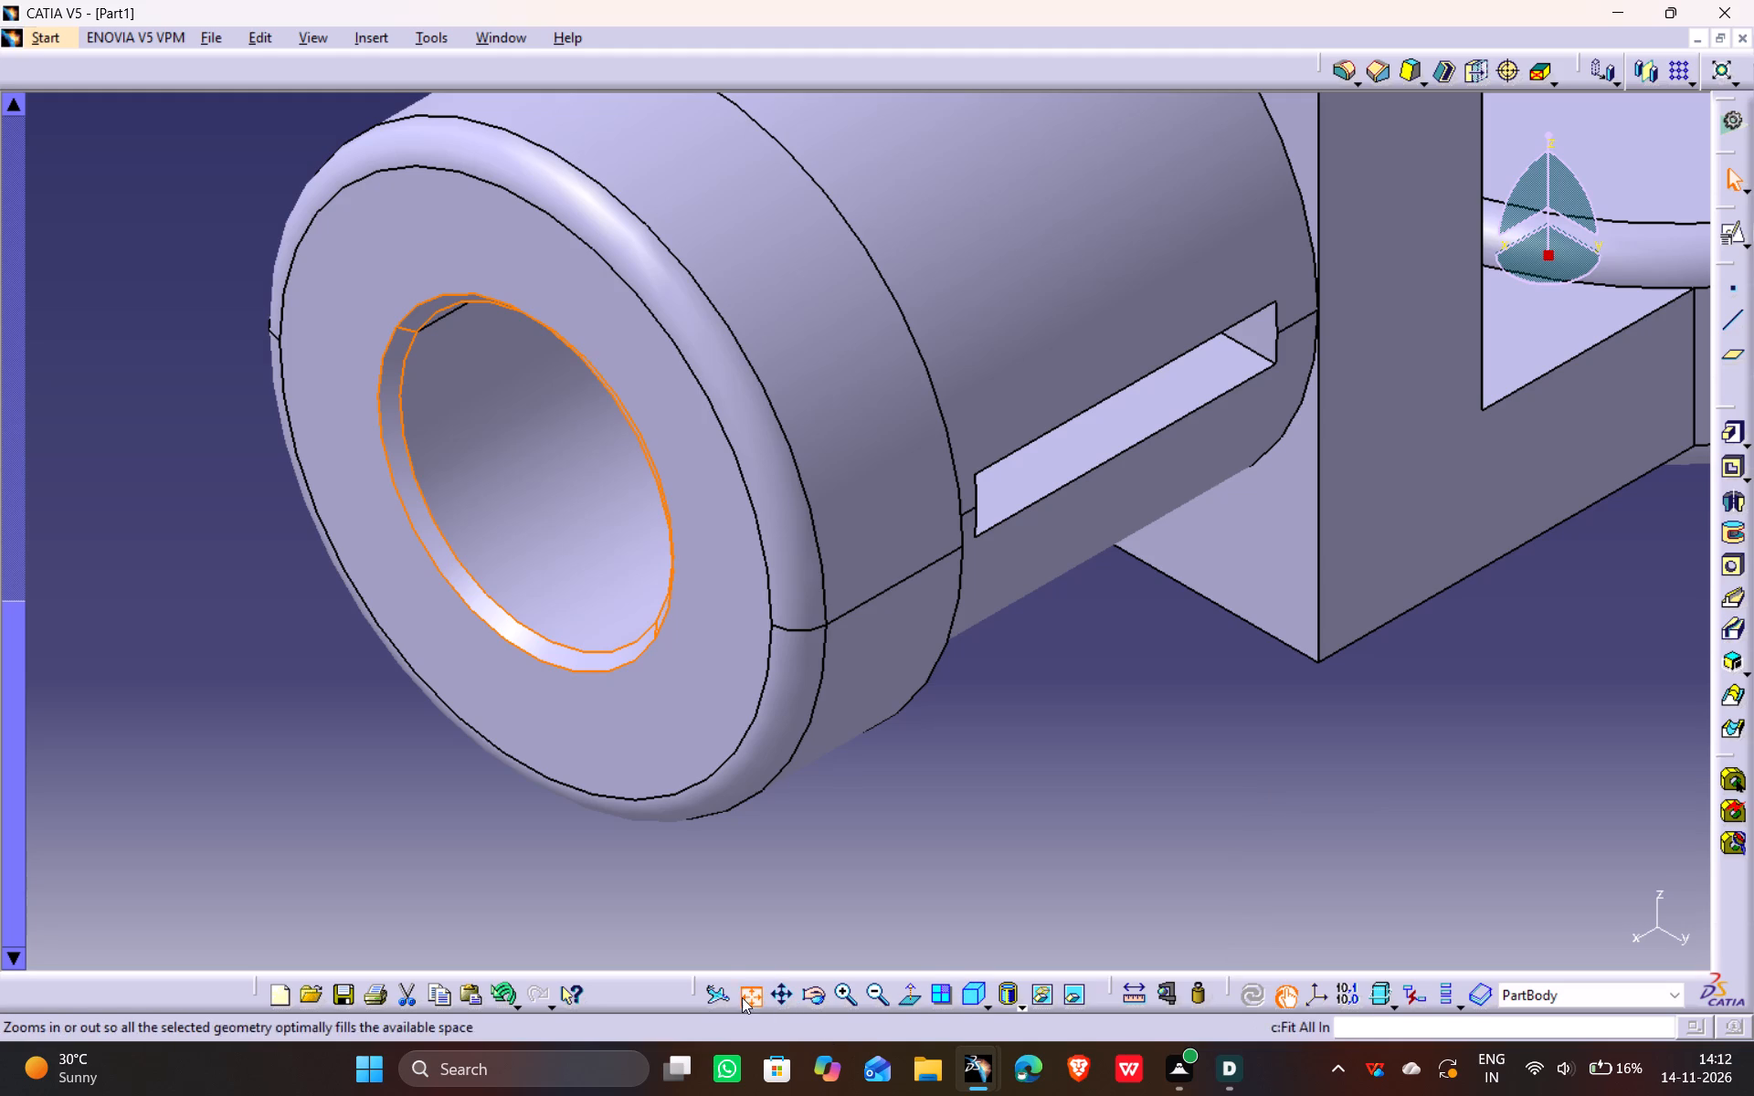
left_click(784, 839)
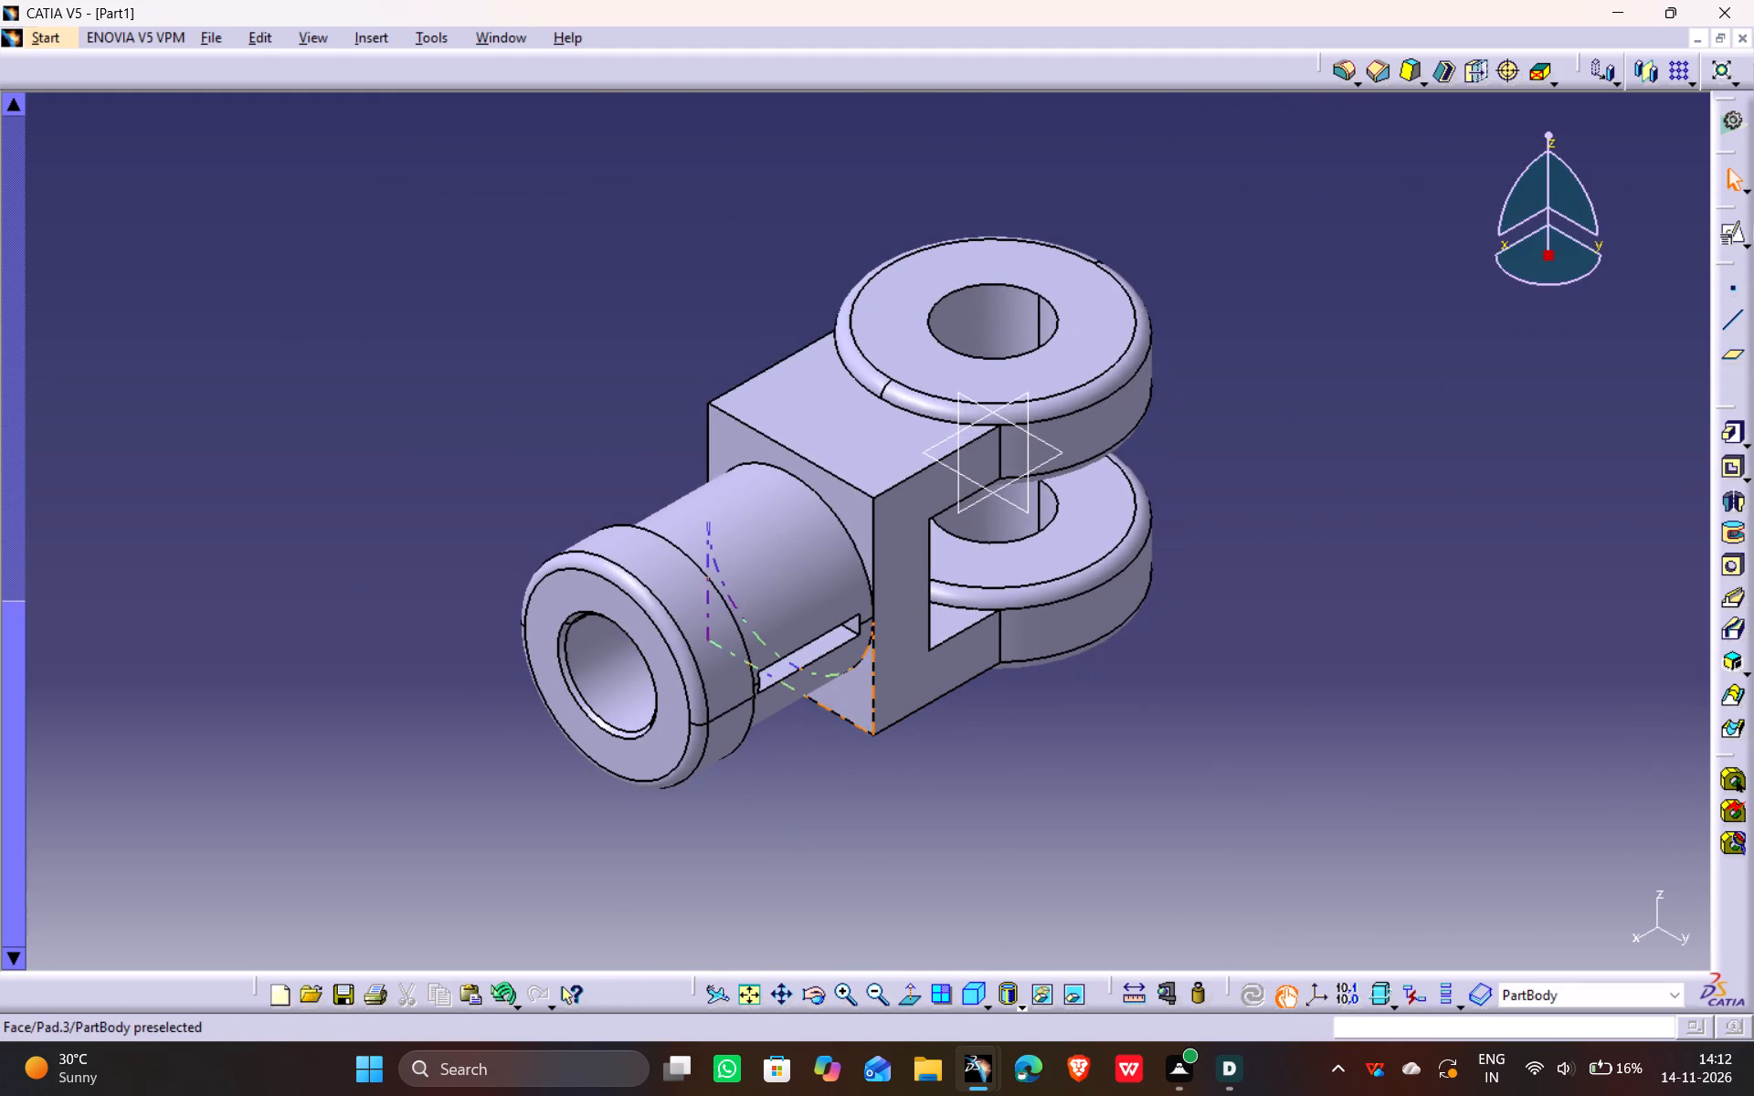
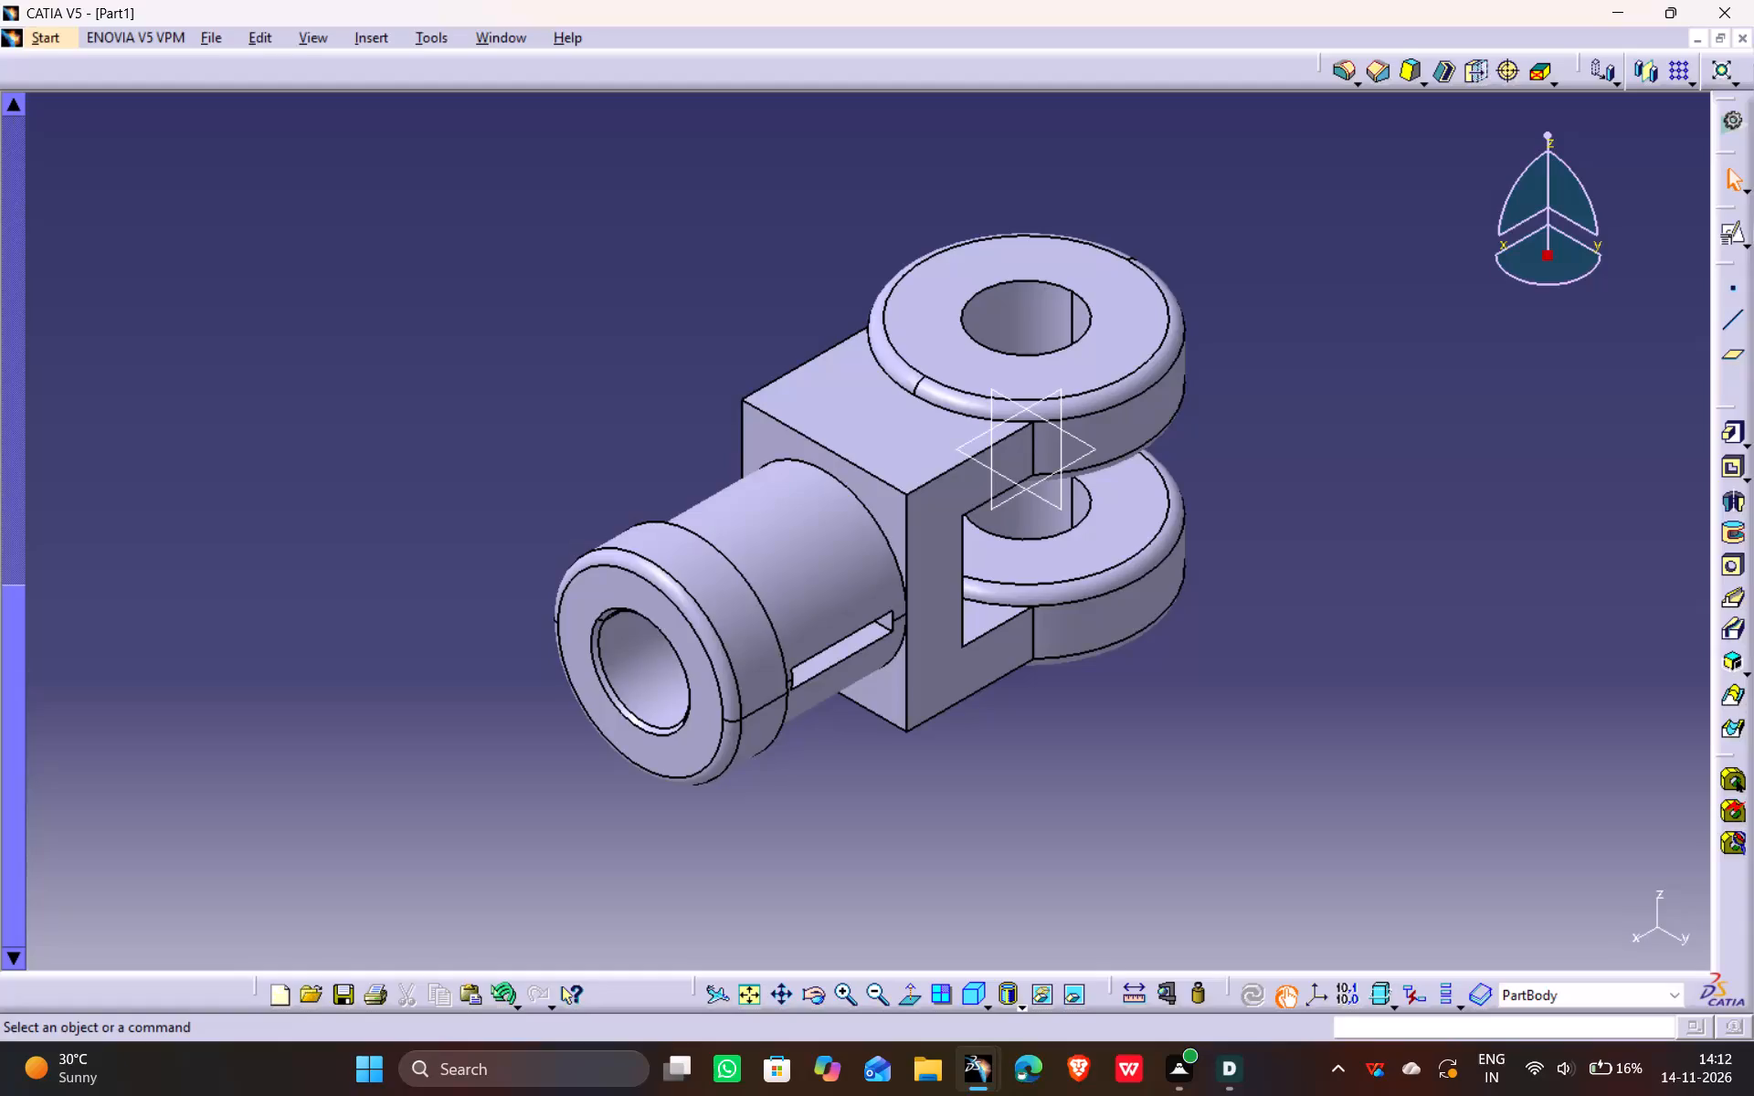
Save the finished fork part in the Documents folder as a CATPart named P6-1.
key("ctrl+s")
key("p")
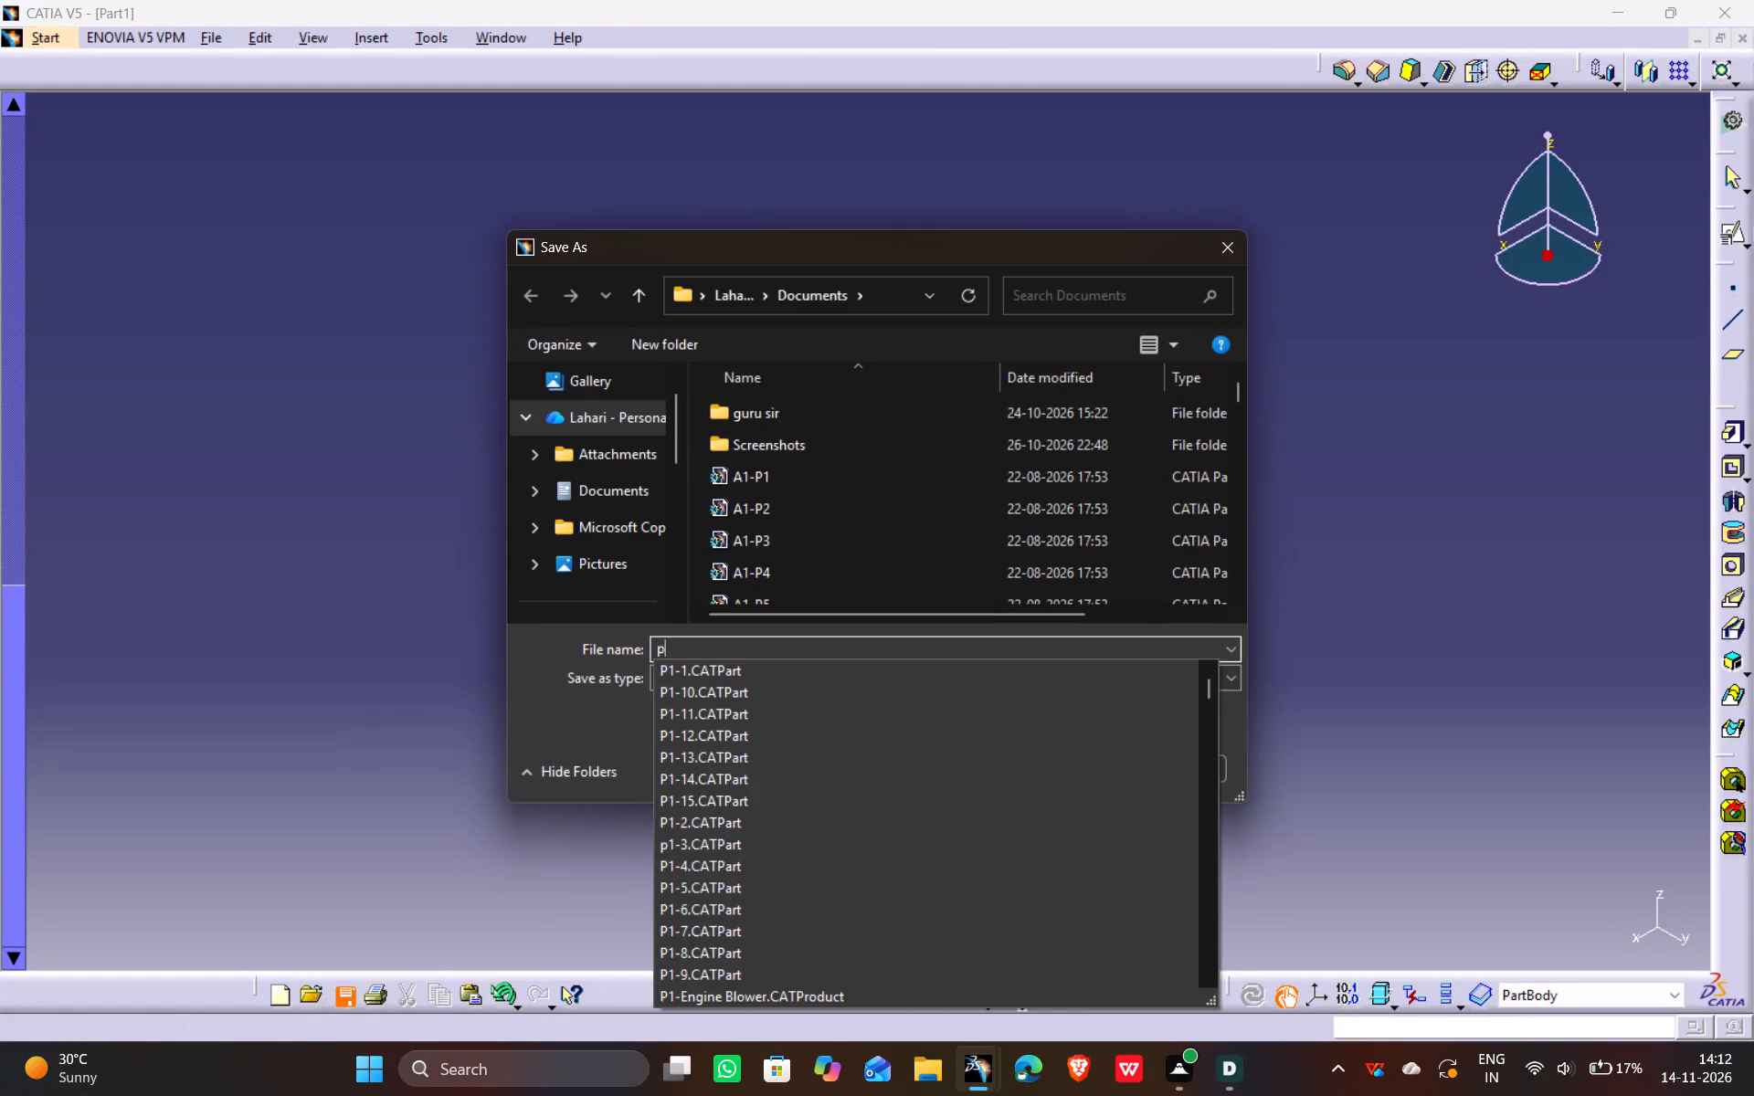
key("6")
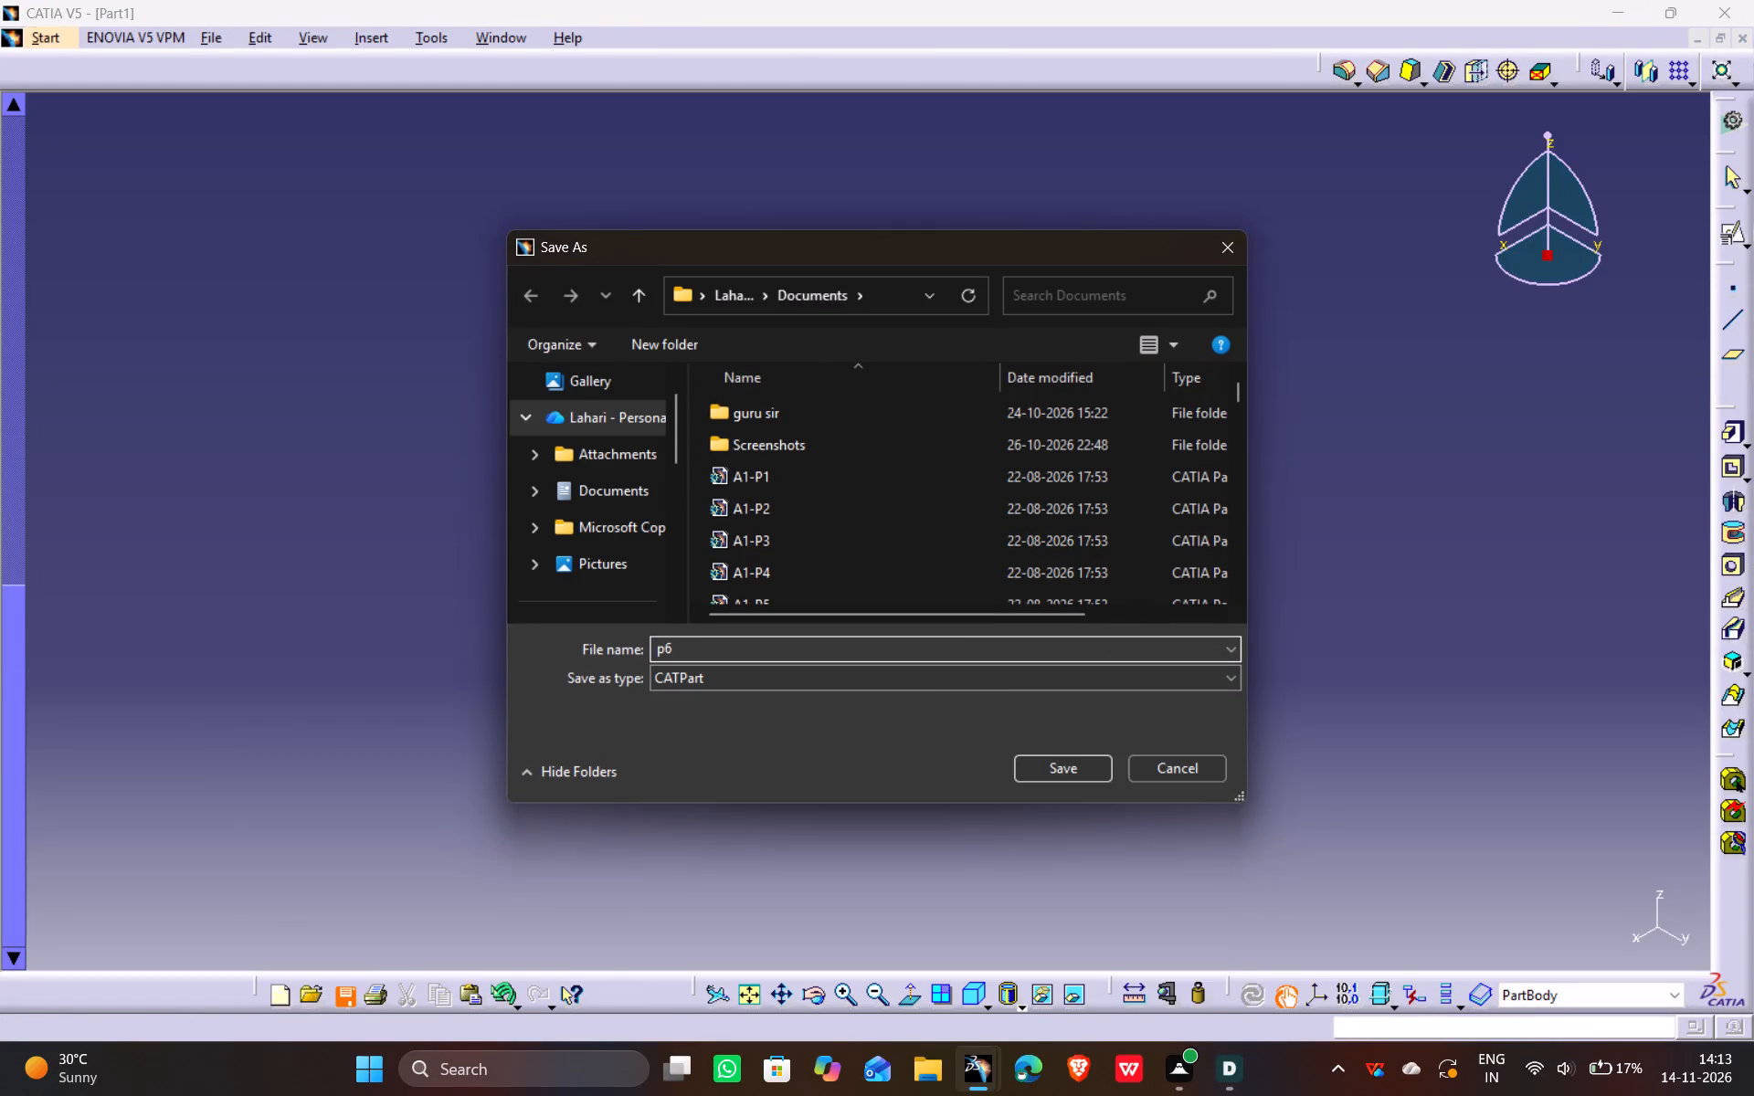
key("BackSpace")
key("BackSpace")
type("P6")
key("minus")
key("1")
key("Return")
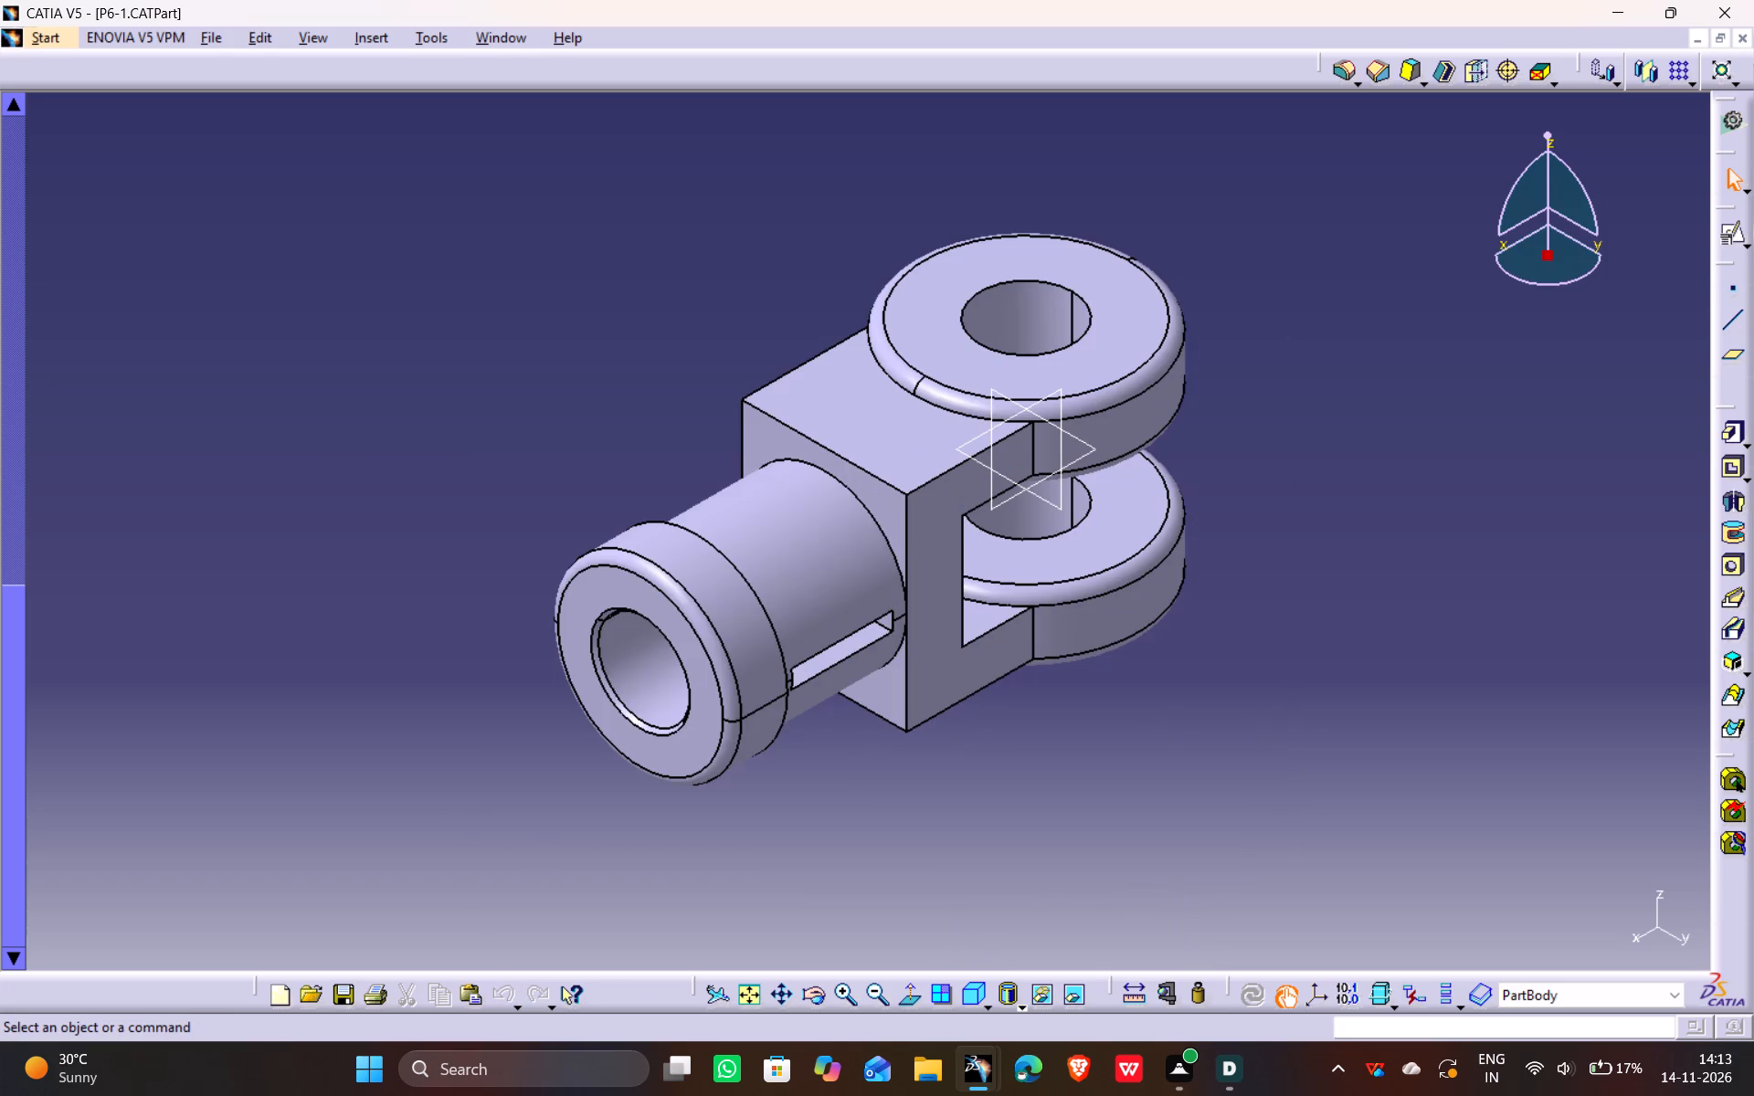
Create a new empty part in the Part Design workbench.
left_click(58, 37)
left_click(87, 93)
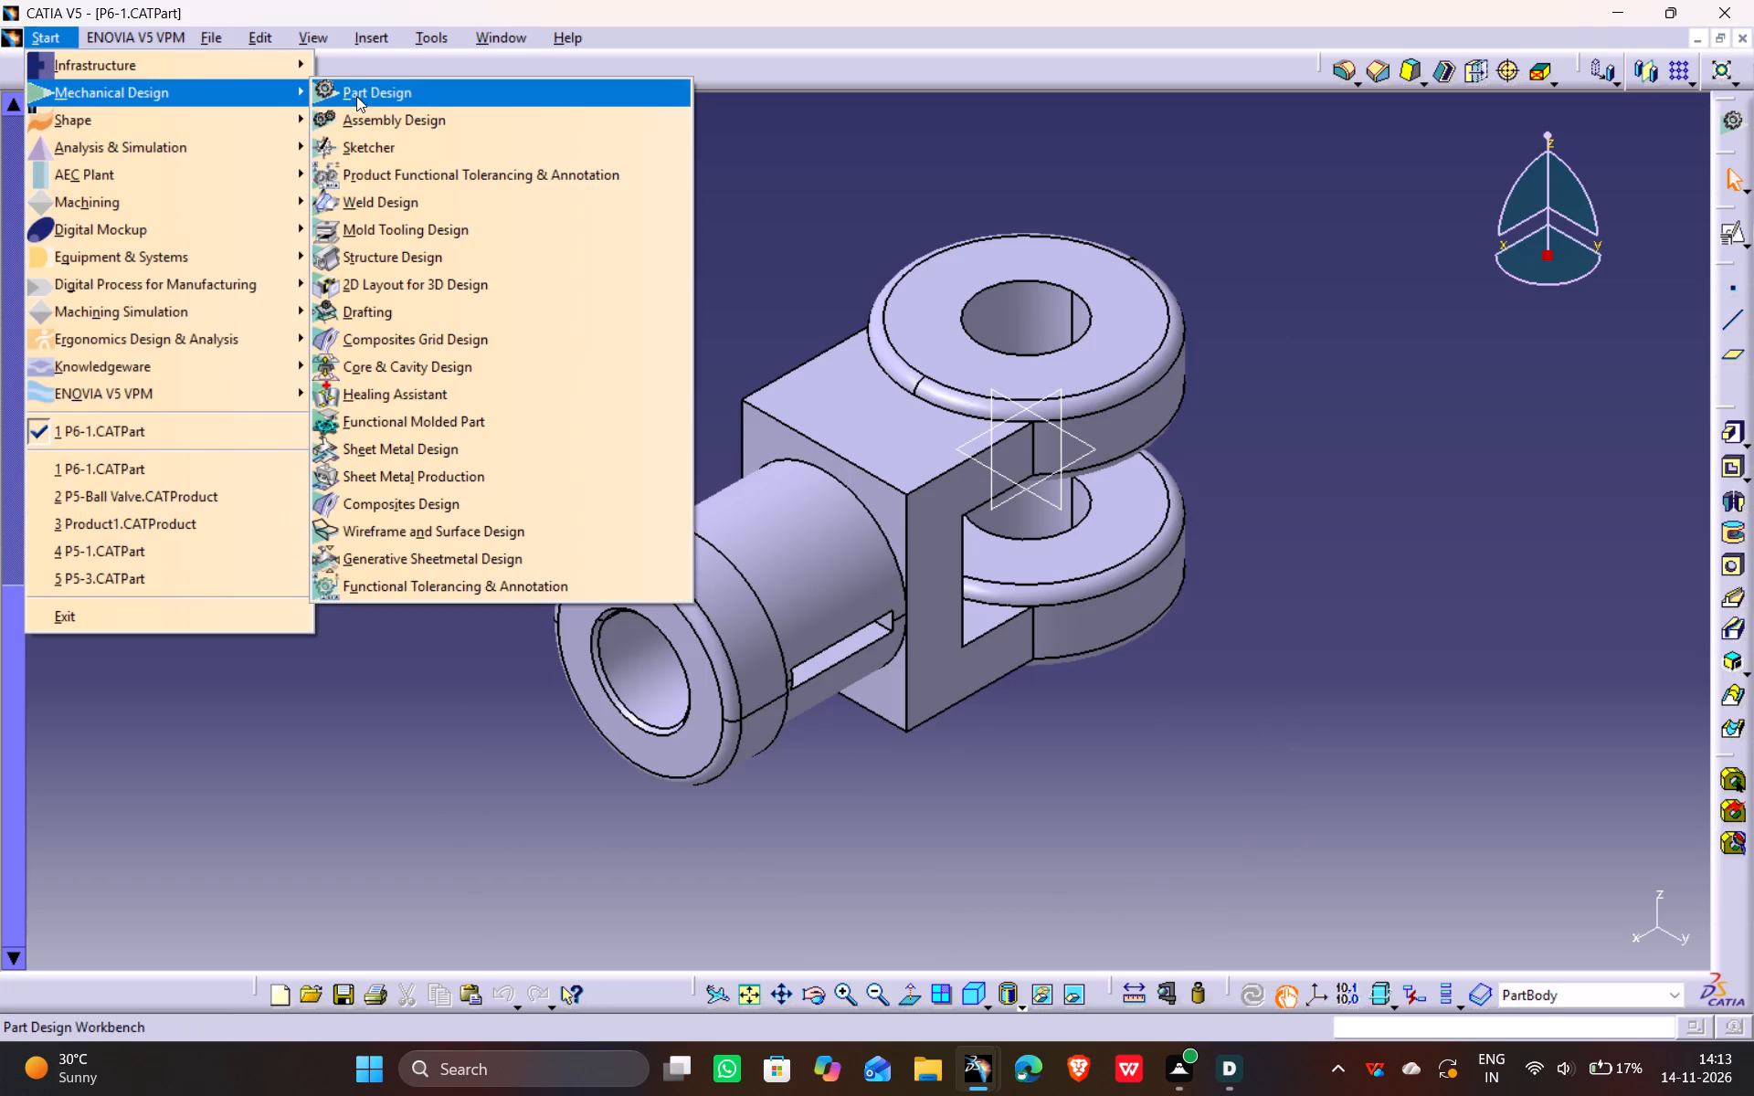
left_click(436, 90)
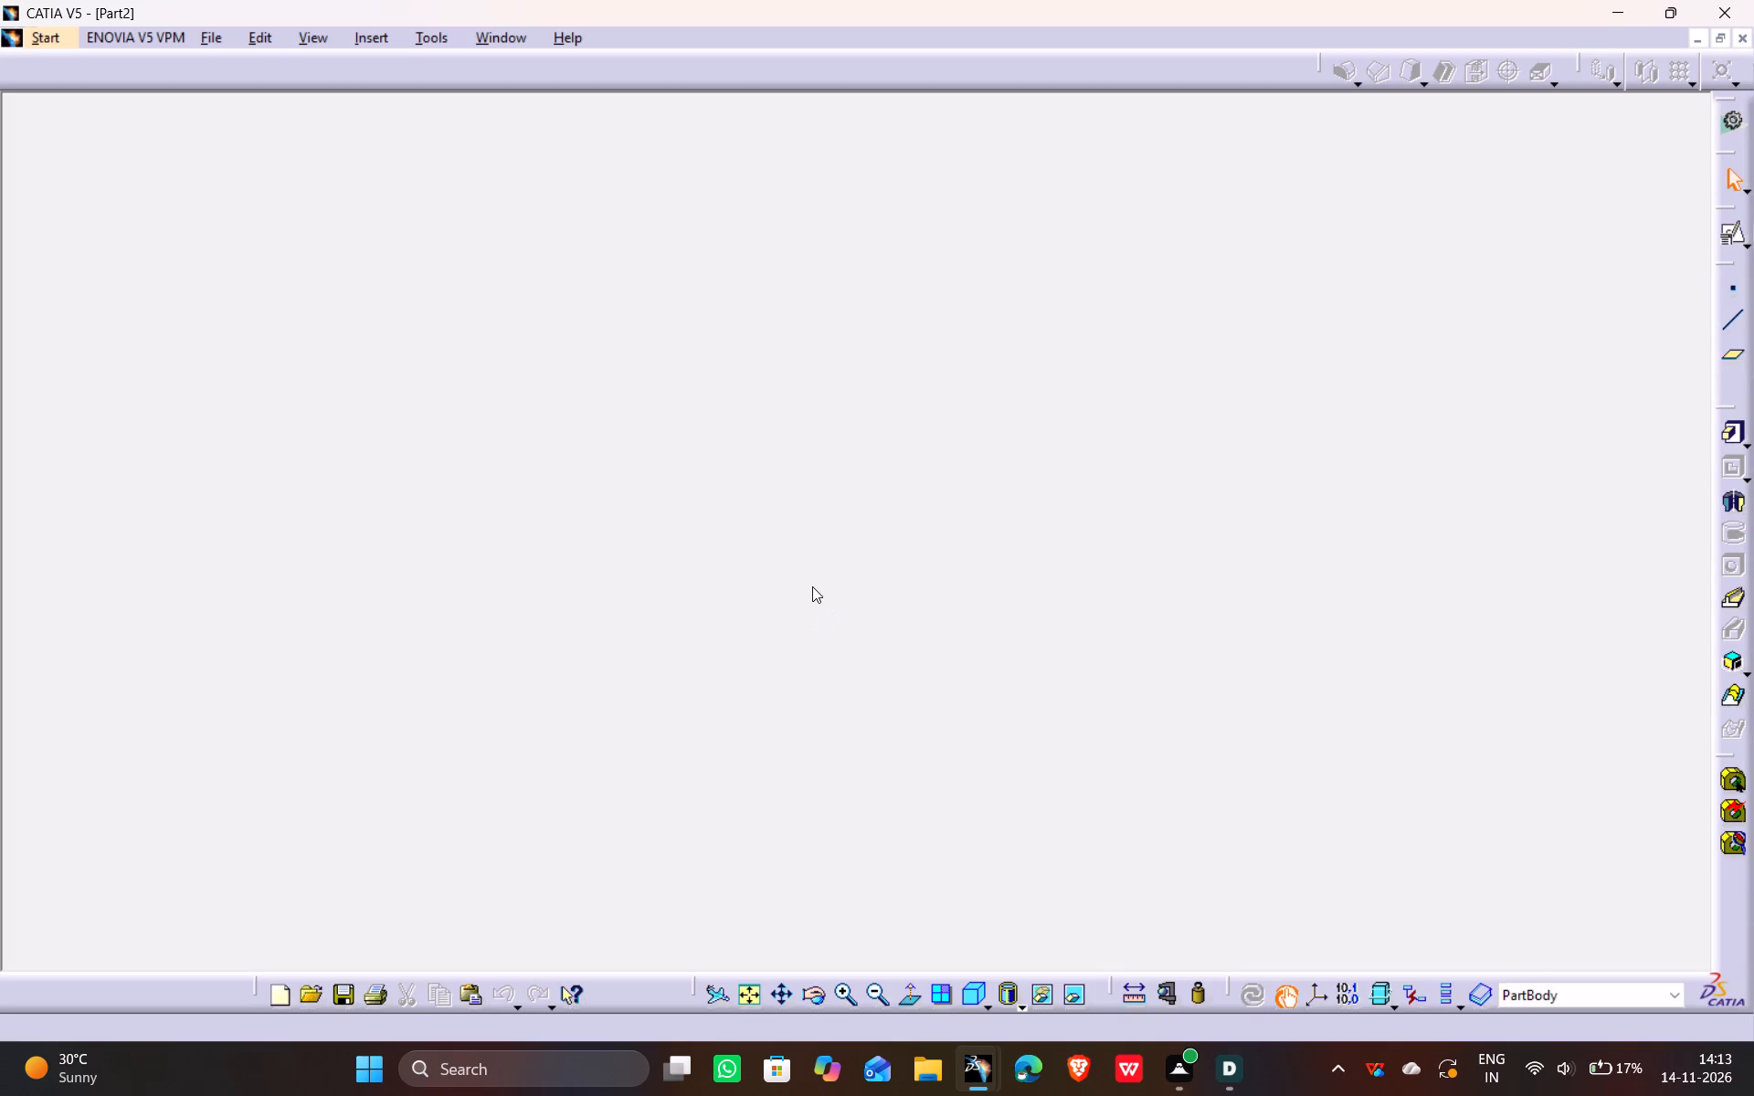
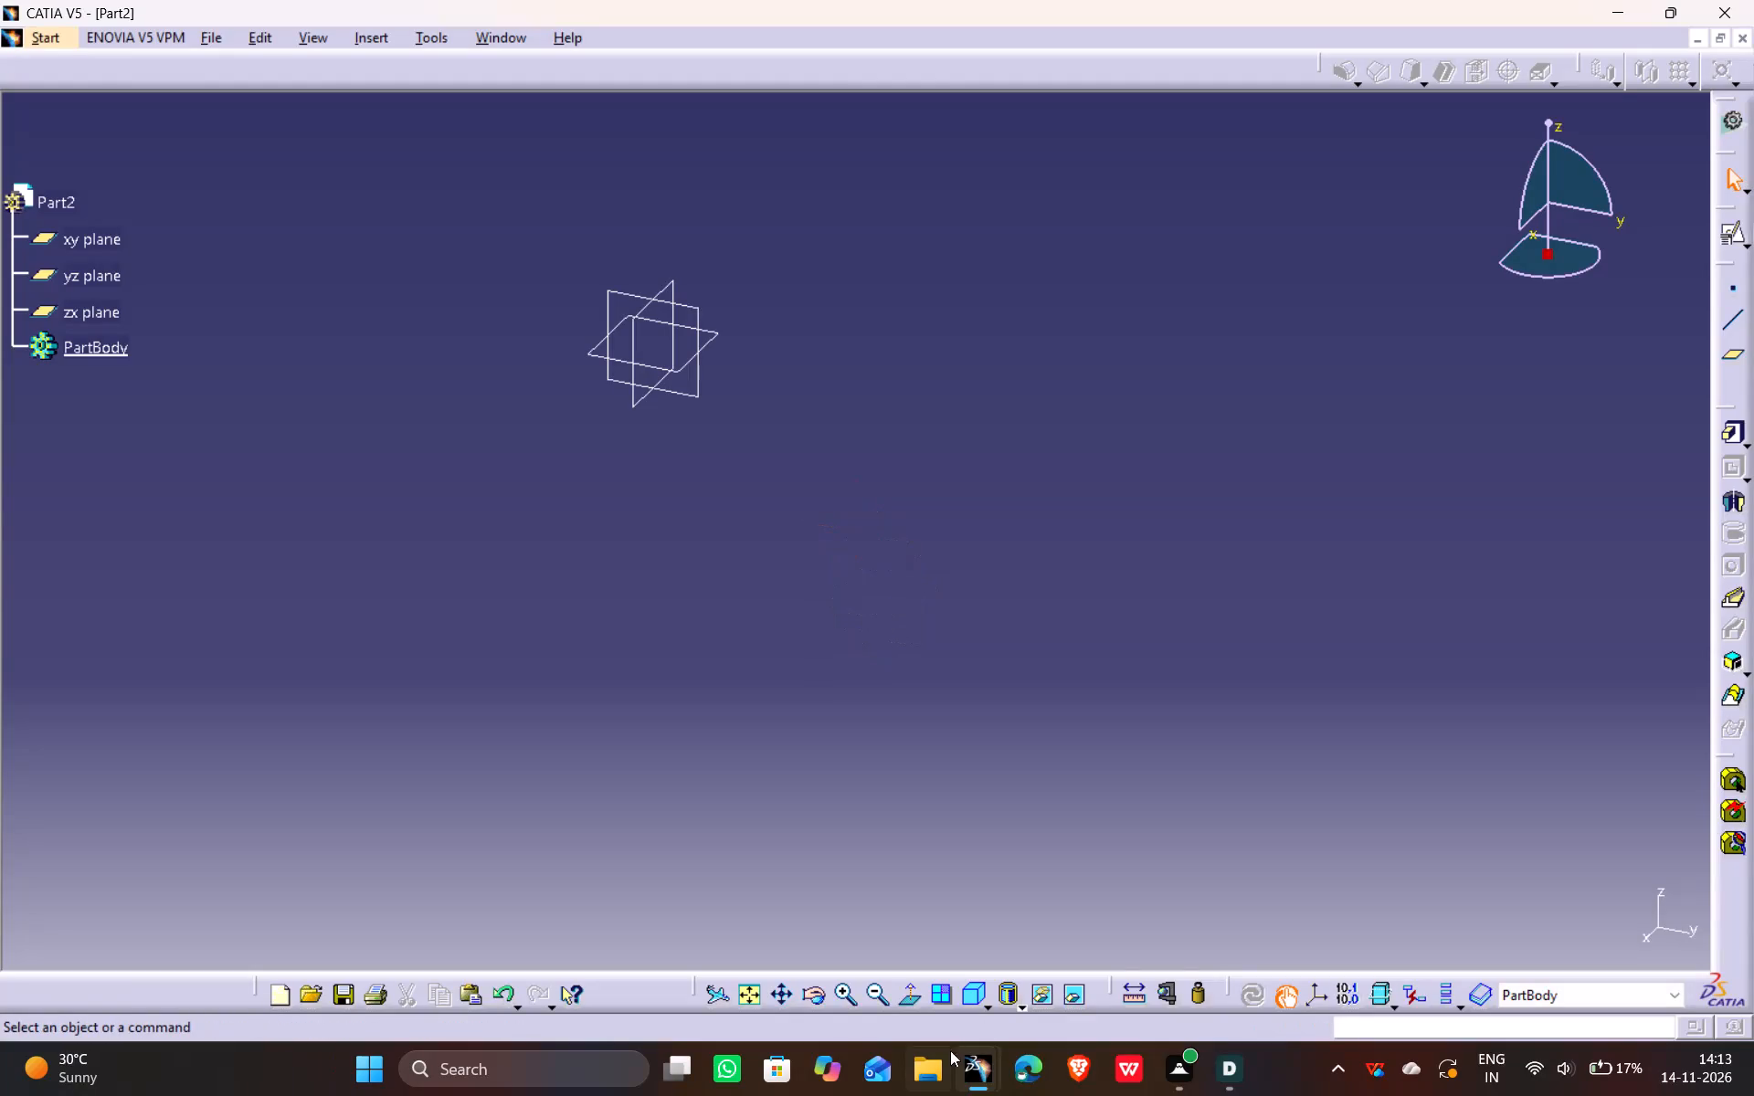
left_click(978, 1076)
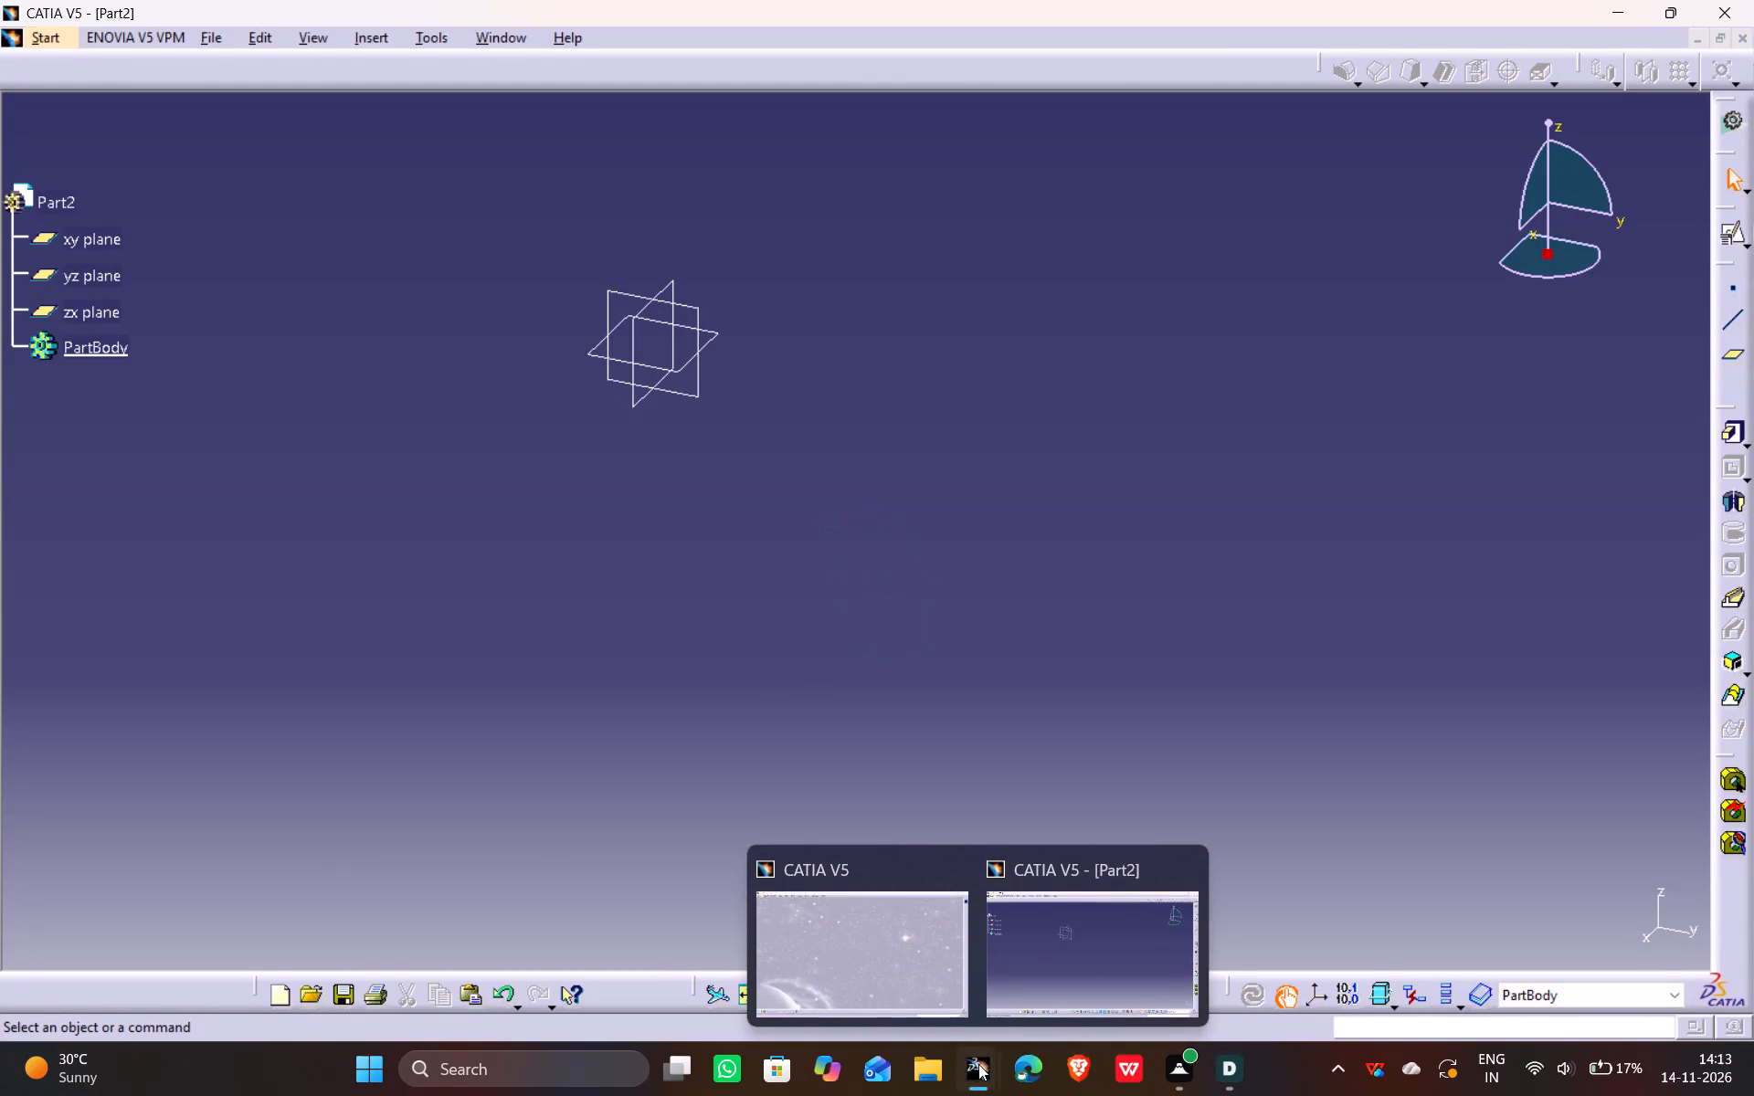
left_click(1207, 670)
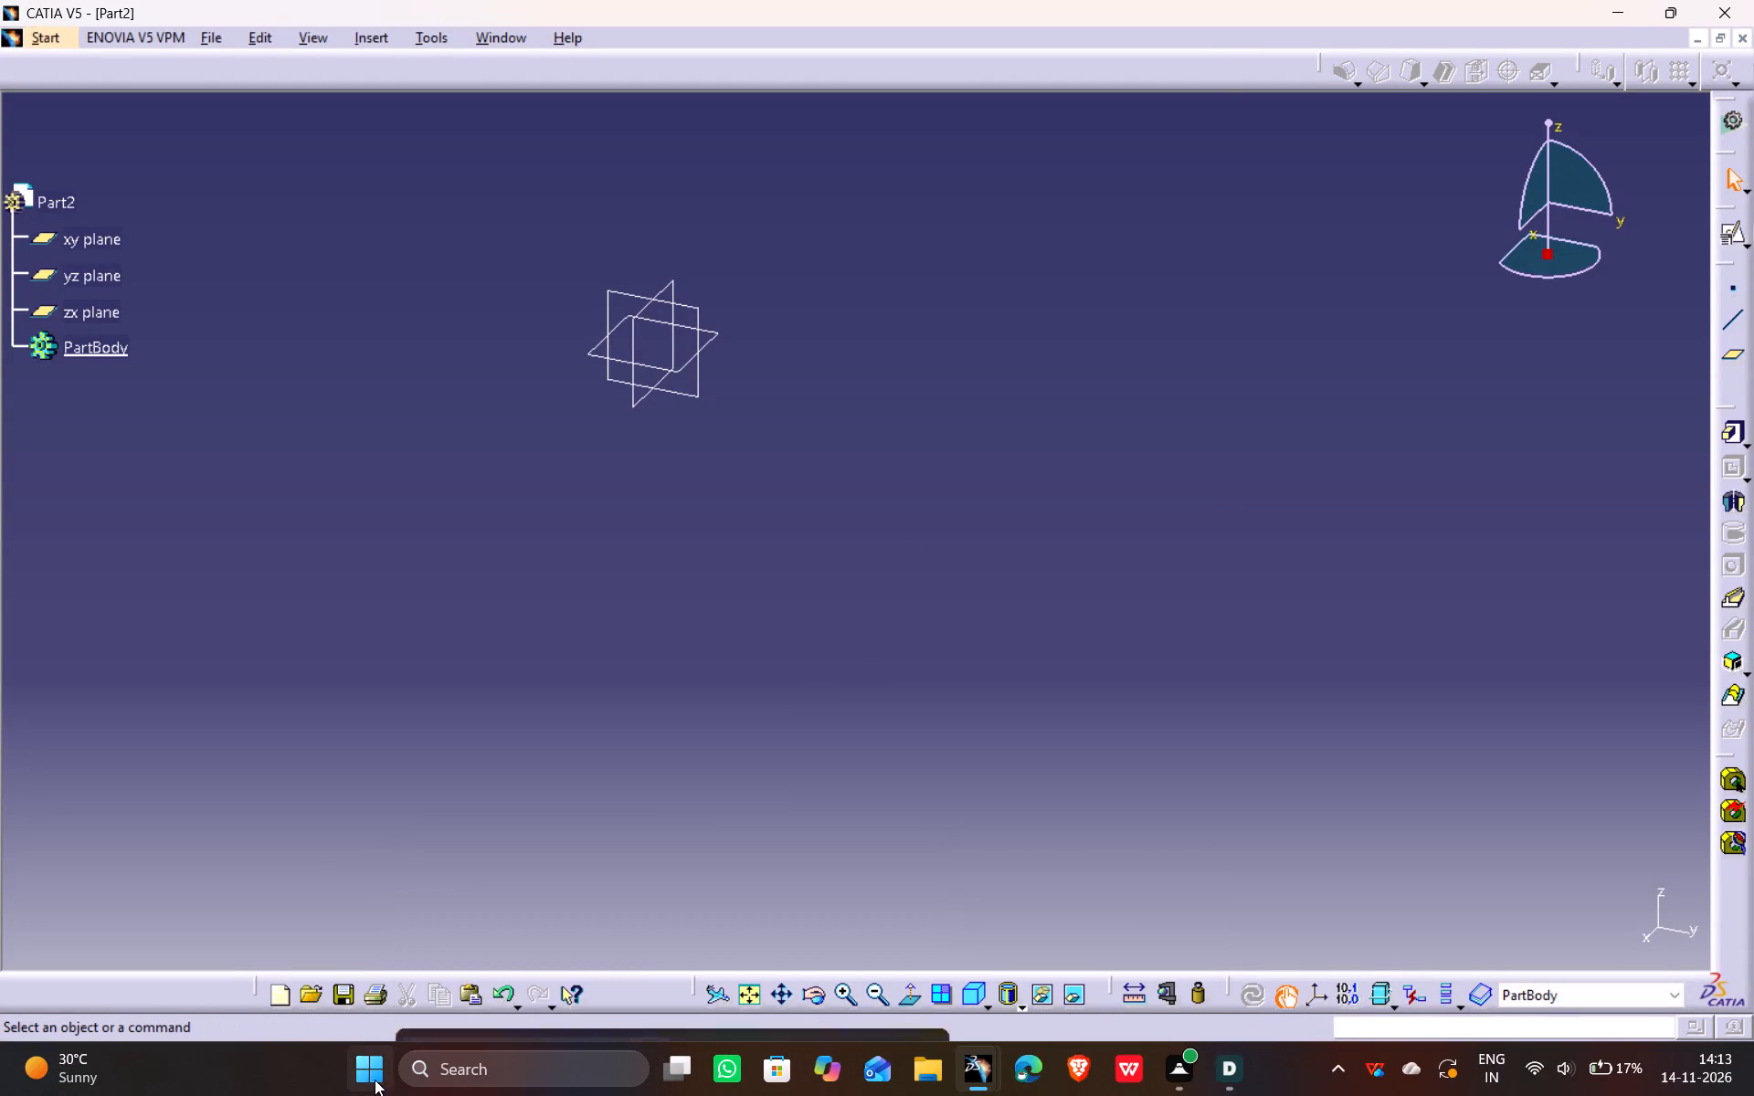
Put the computer to sleep, leaving the new empty part open.
left_click(372, 1078)
left_click(1040, 996)
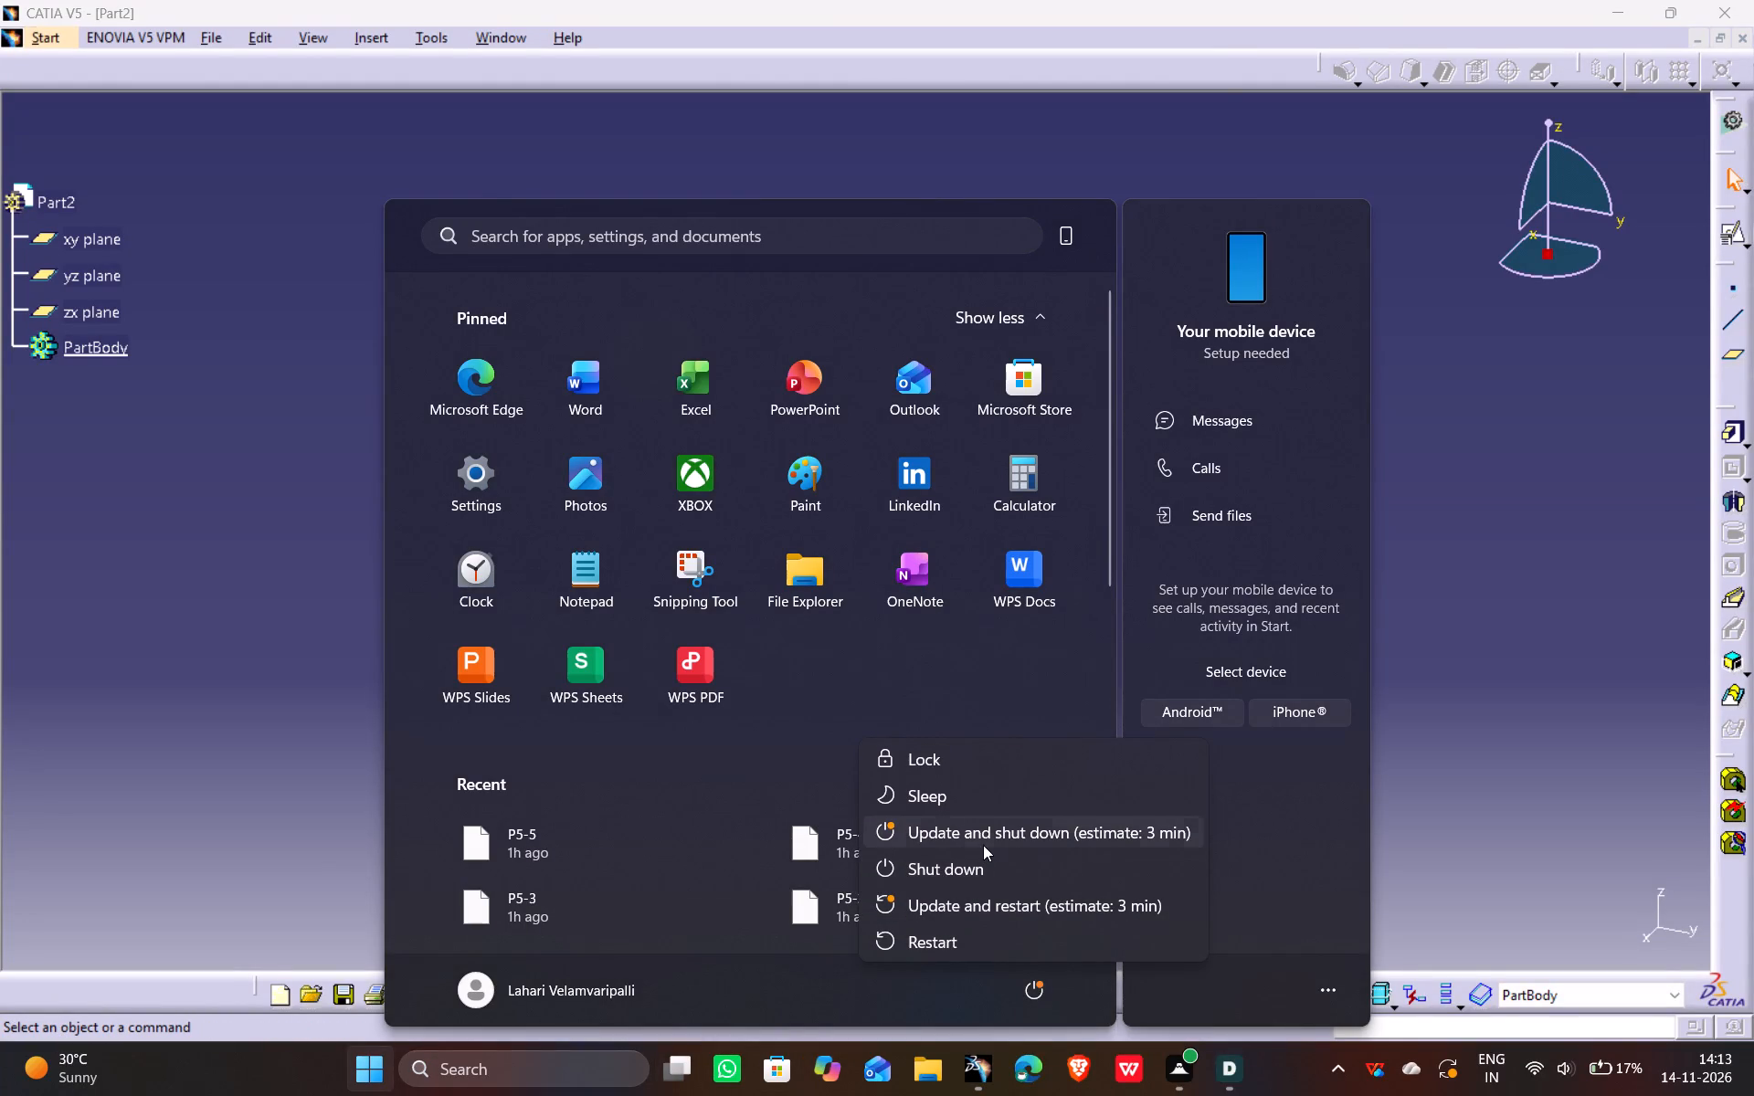
left_click(973, 813)
left_click(977, 797)
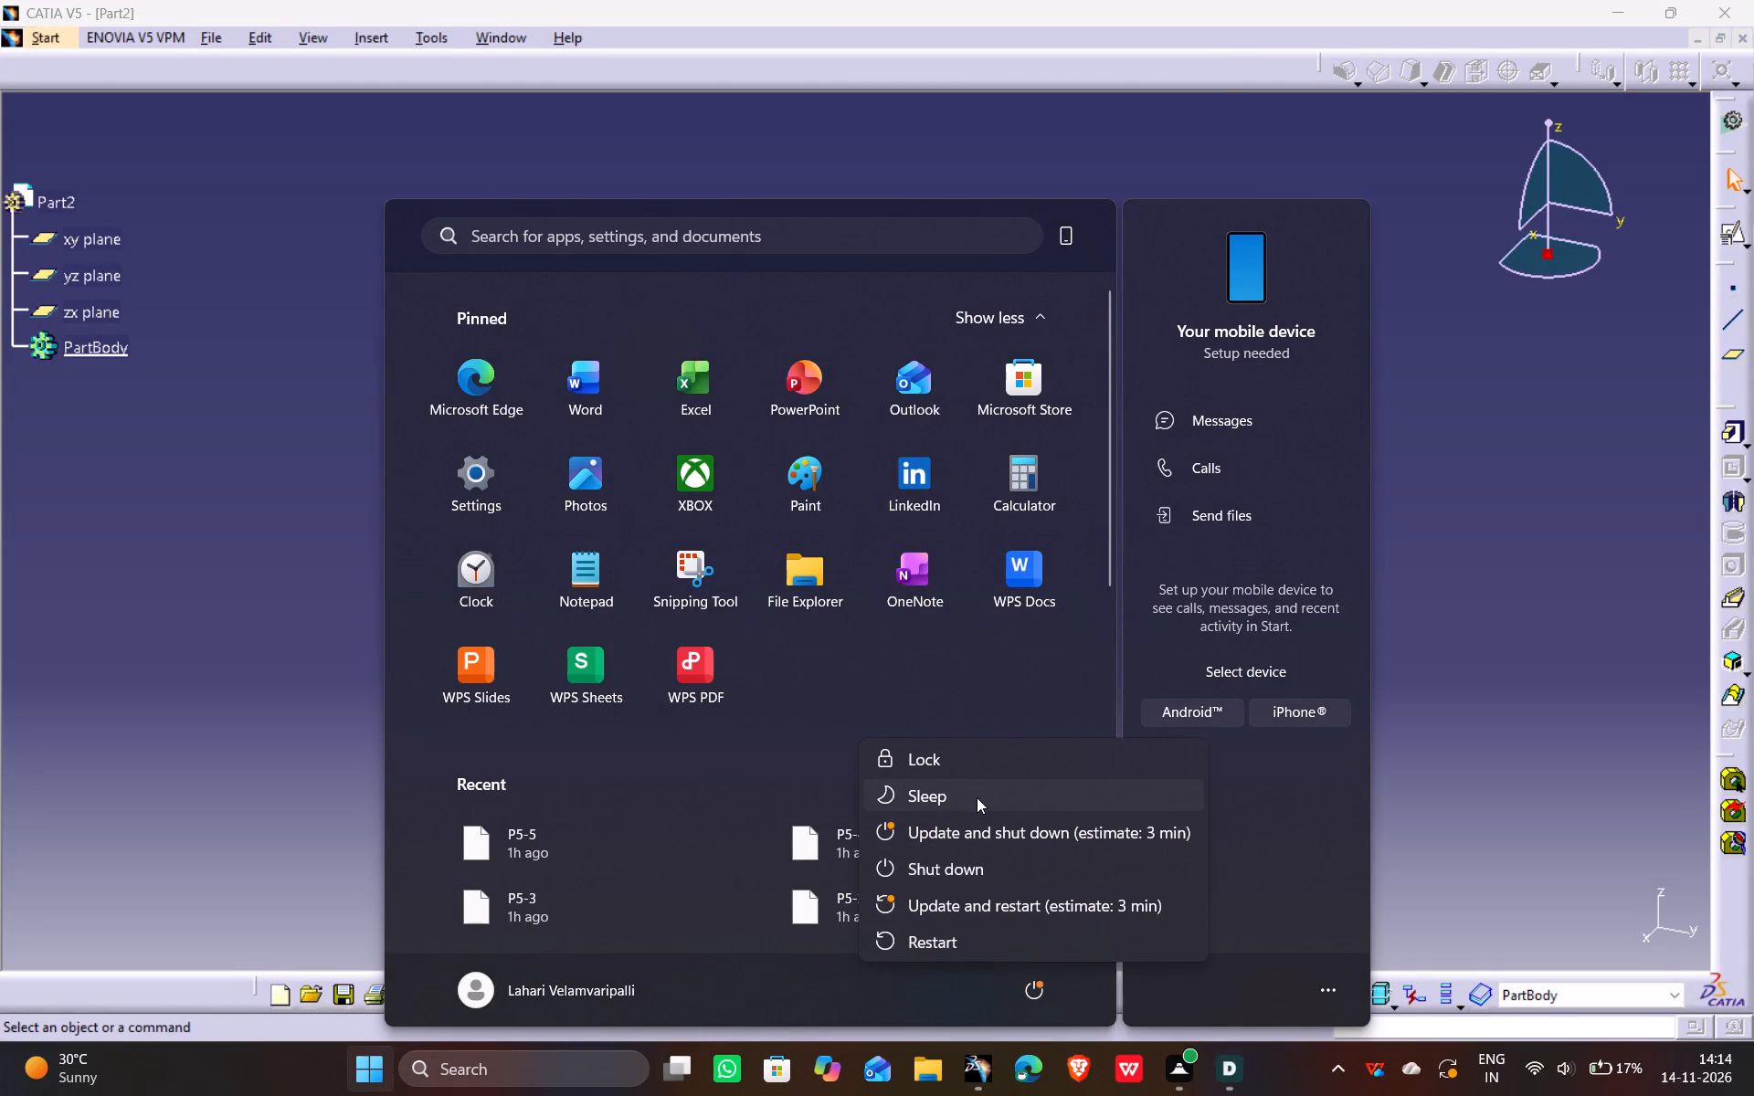
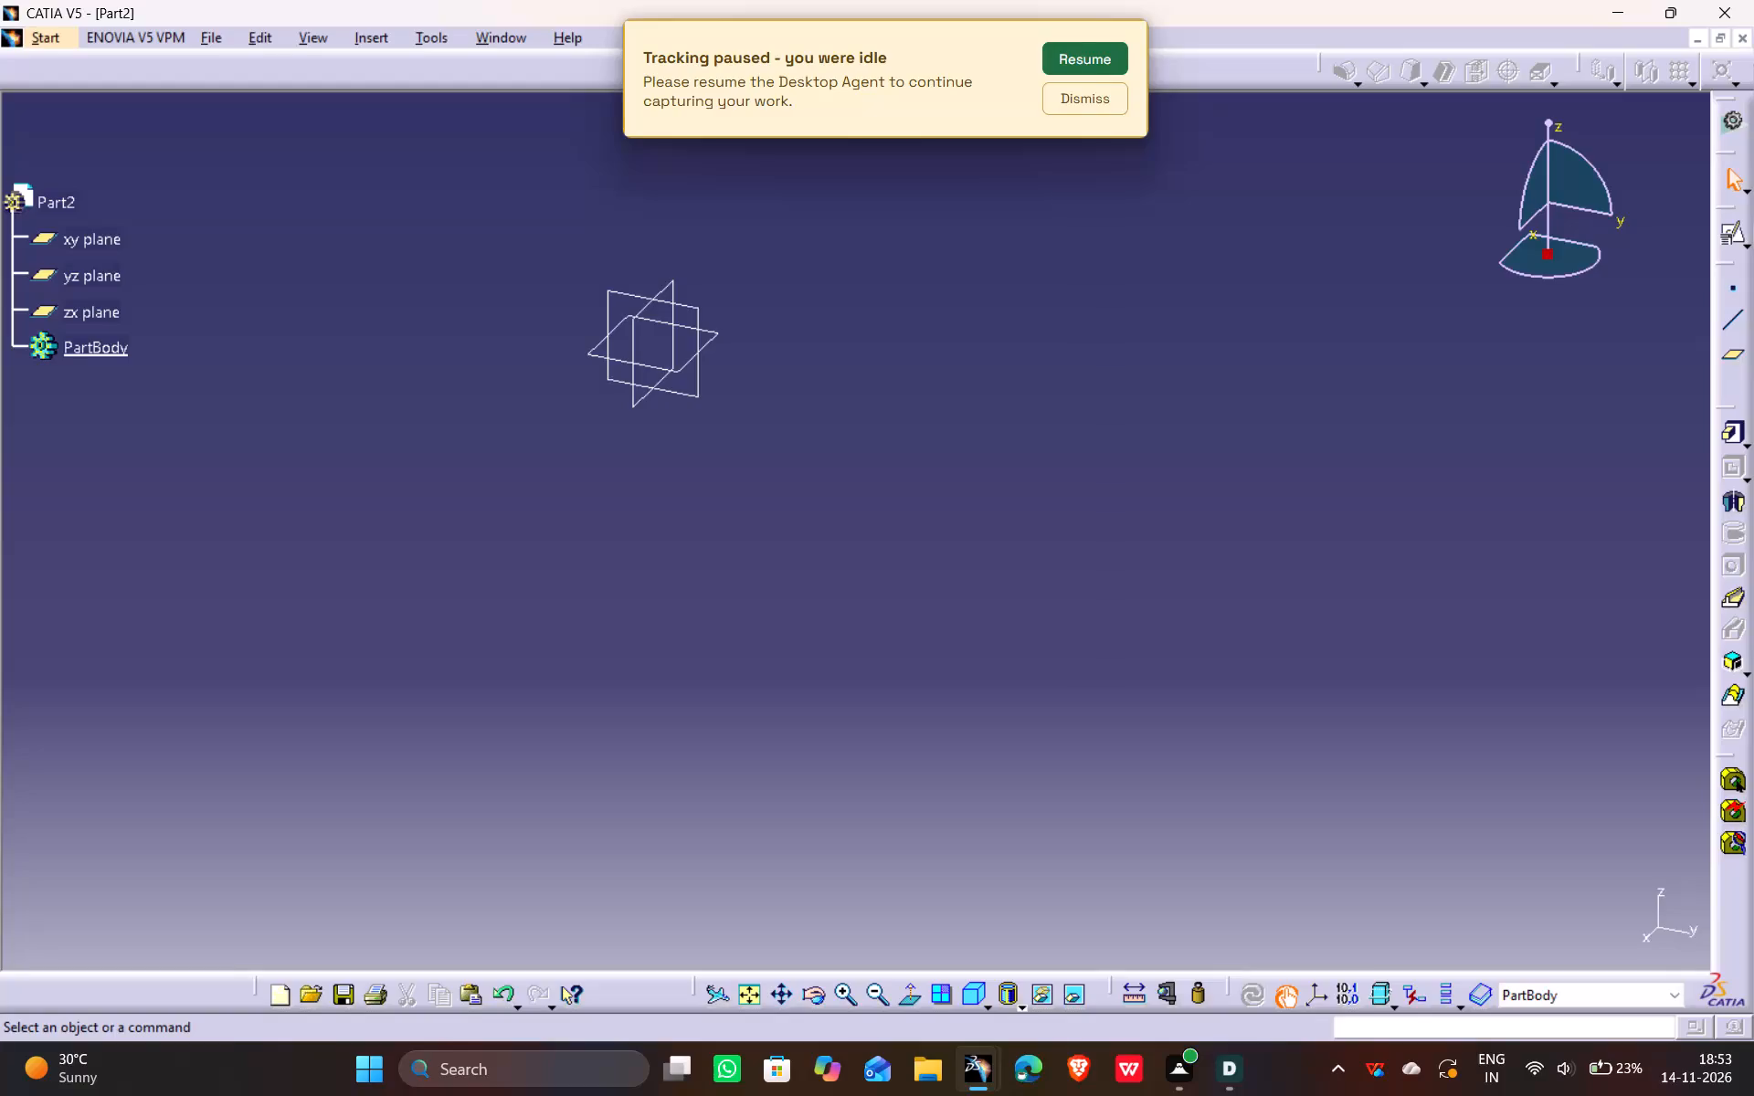
Resume the Desktop Agent's paused activity tracking.
left_click(1092, 64)
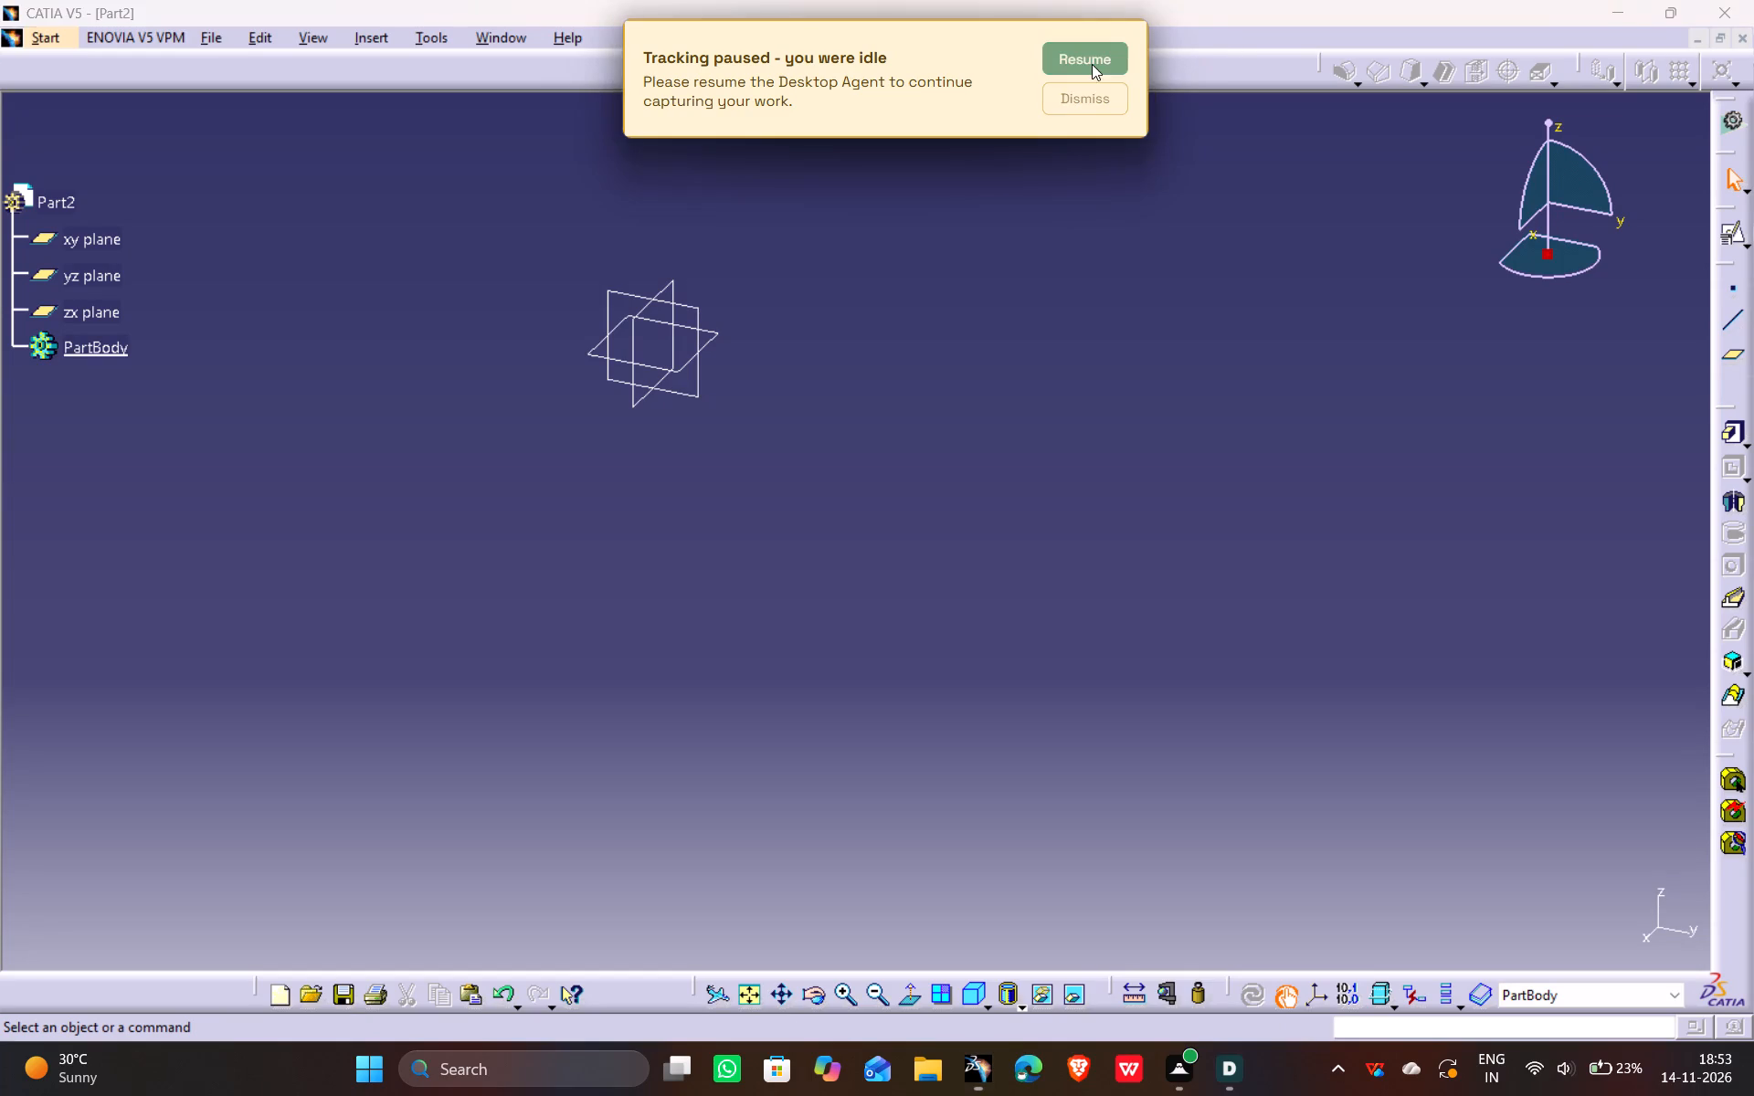